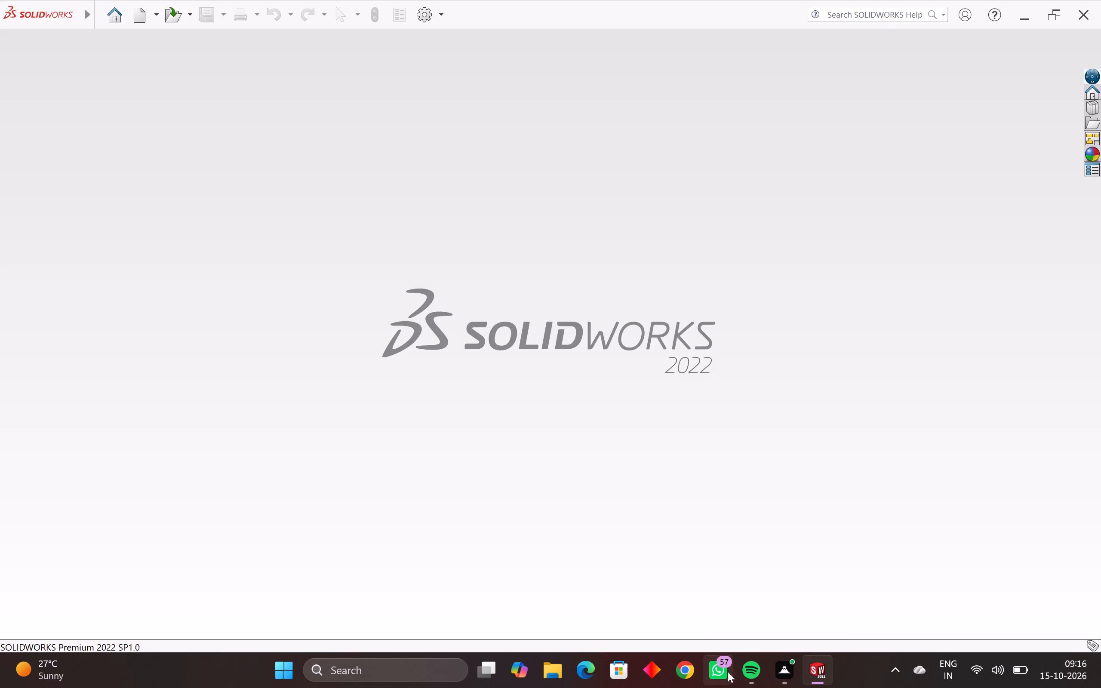
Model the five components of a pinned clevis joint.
Open the WHEEL LOADER part from the recent documents.
left_click(812, 511)
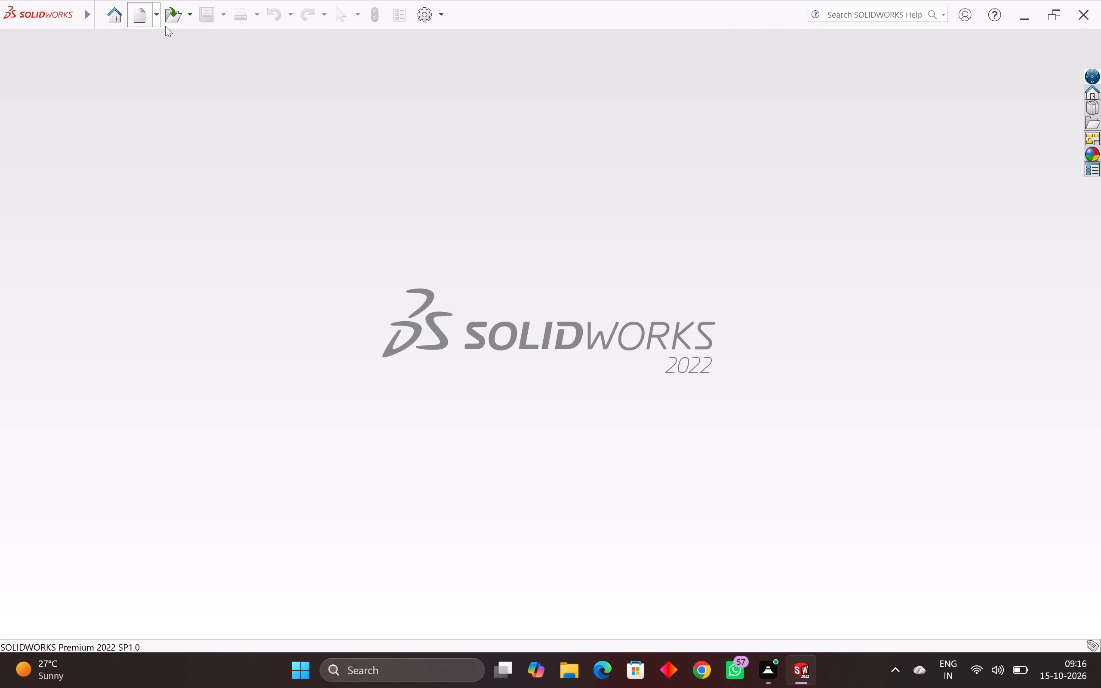
left_click(185, 18)
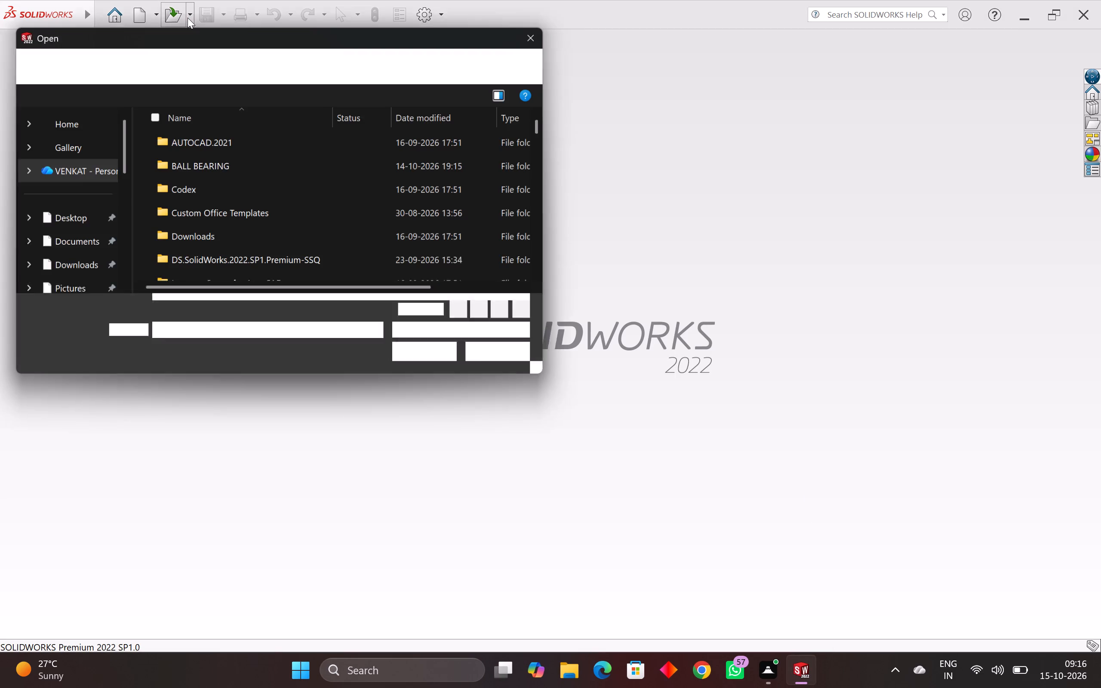
left_click(544, 33)
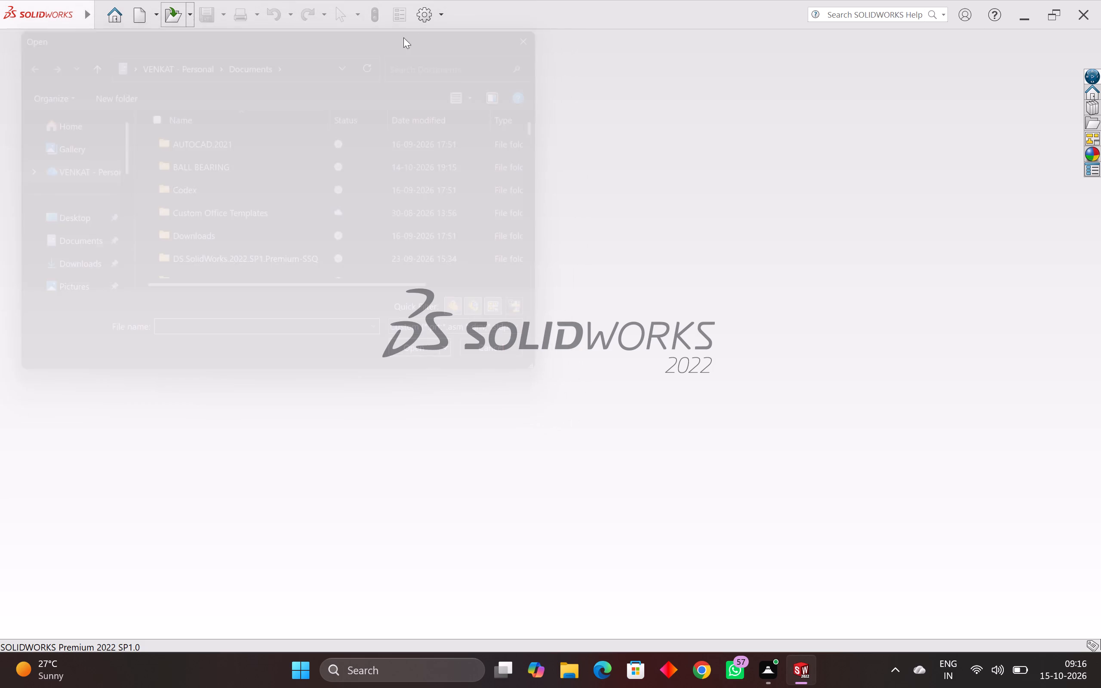
left_click(191, 12)
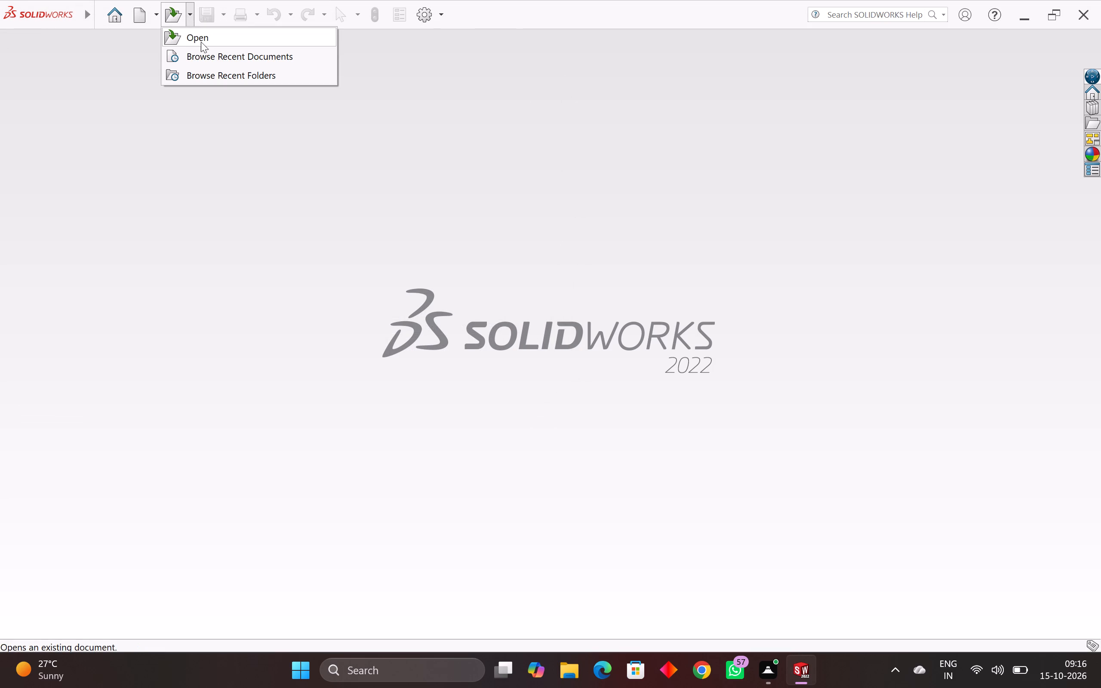
left_click(207, 51)
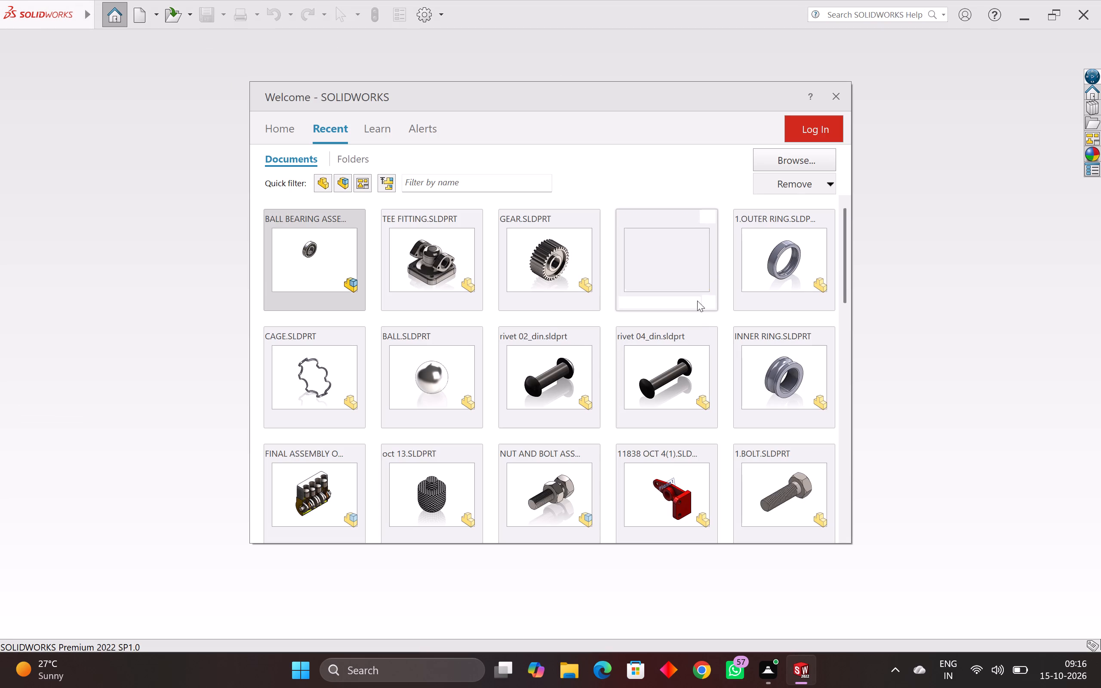
double_click(682, 250)
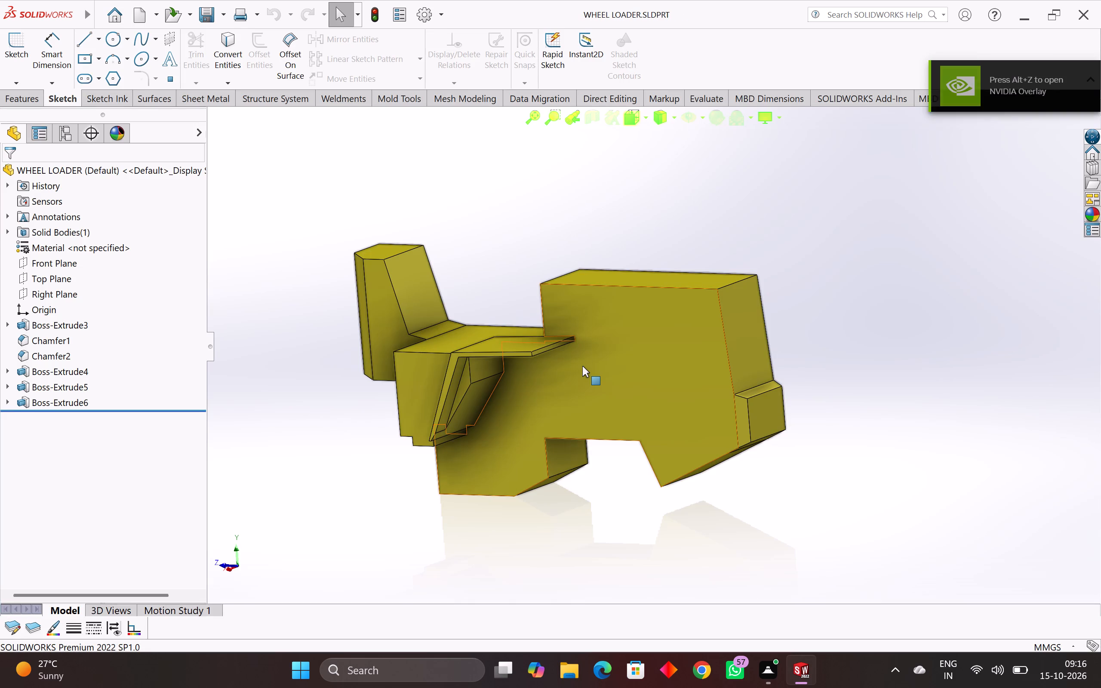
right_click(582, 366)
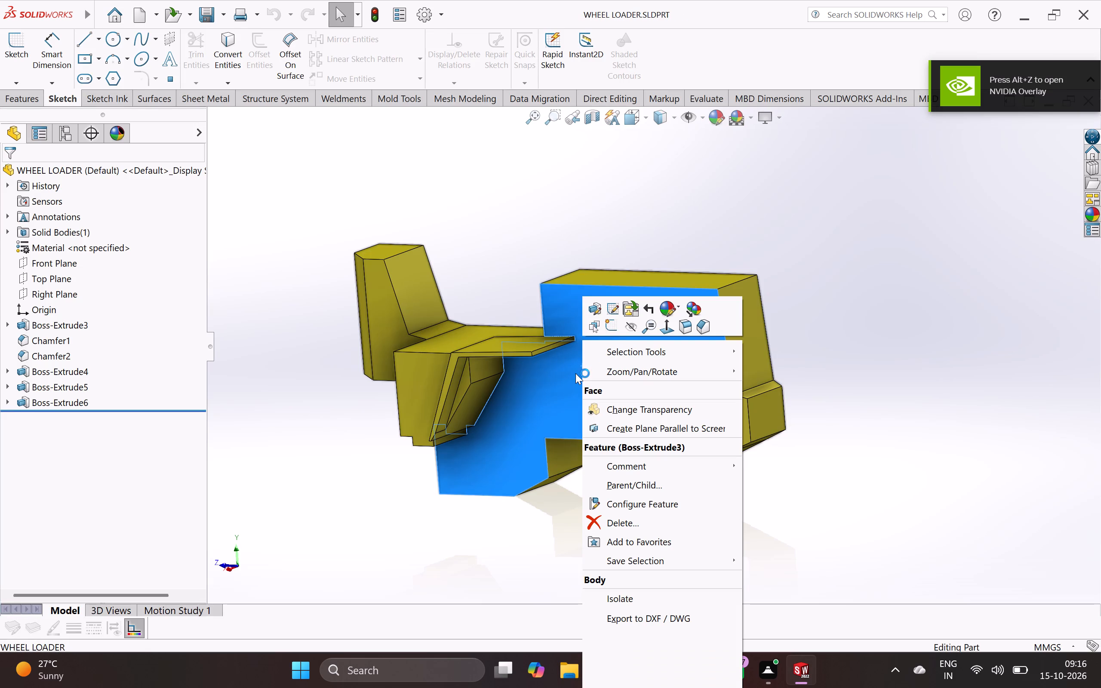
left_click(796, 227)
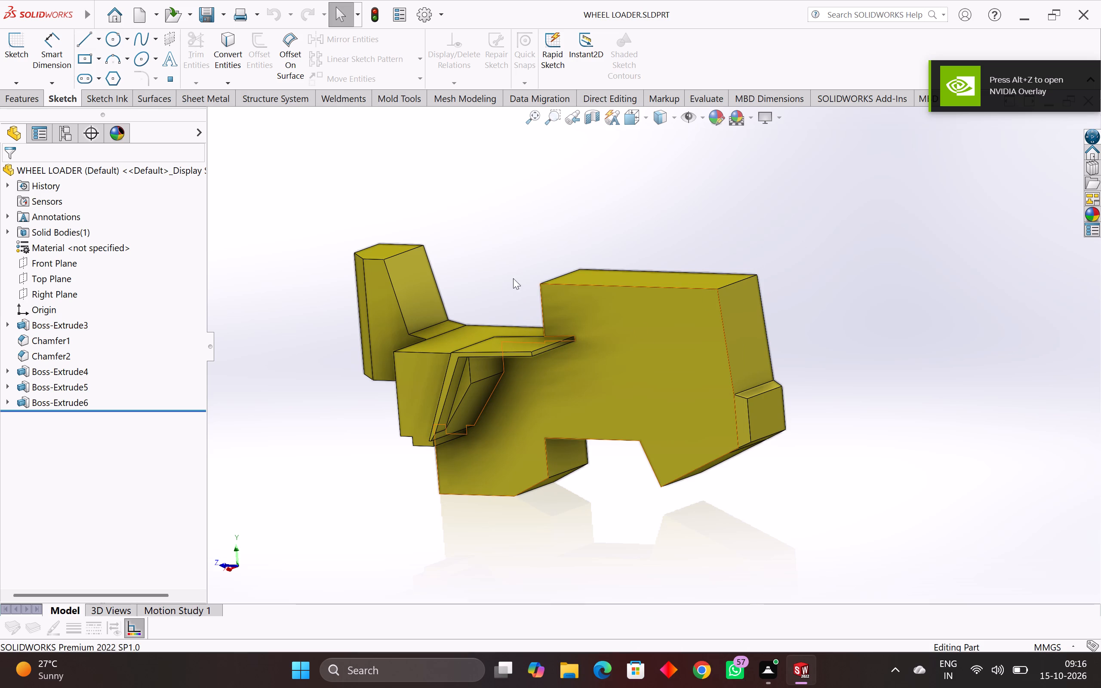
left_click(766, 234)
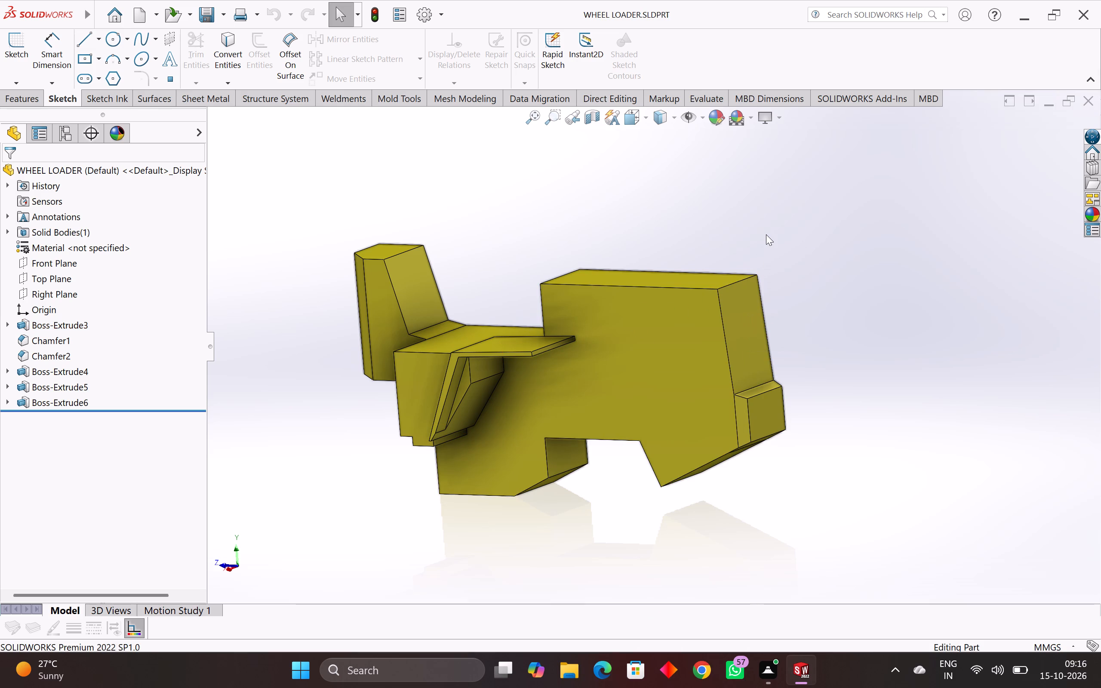
Open the appearance settings for the whole wheel loader part.
left_click(716, 117)
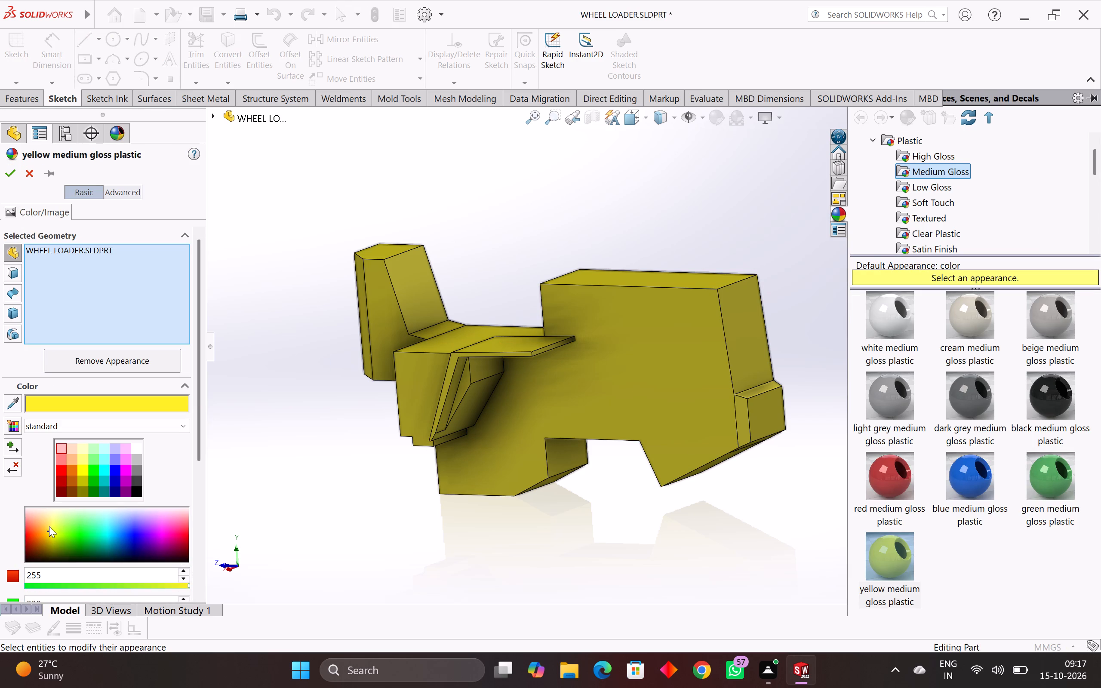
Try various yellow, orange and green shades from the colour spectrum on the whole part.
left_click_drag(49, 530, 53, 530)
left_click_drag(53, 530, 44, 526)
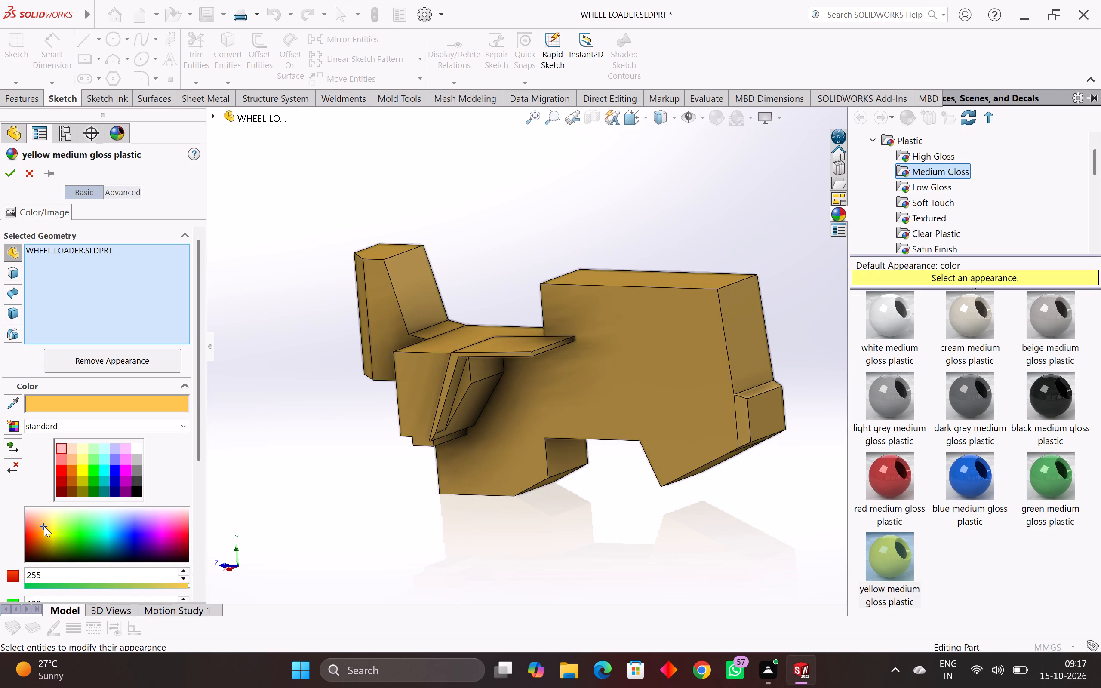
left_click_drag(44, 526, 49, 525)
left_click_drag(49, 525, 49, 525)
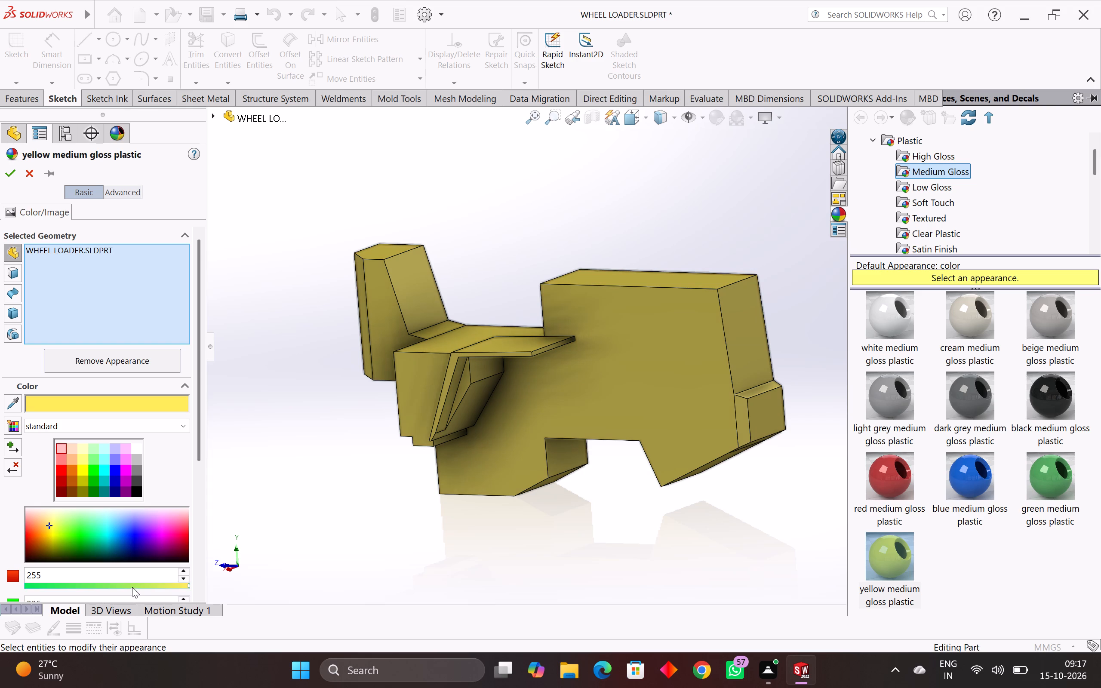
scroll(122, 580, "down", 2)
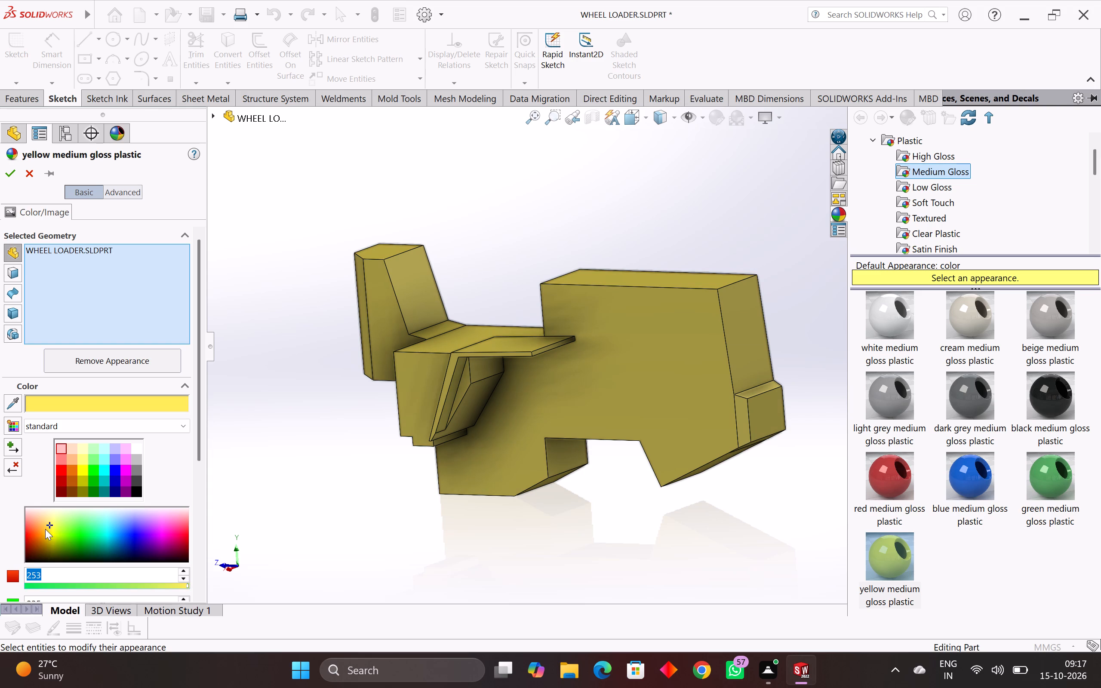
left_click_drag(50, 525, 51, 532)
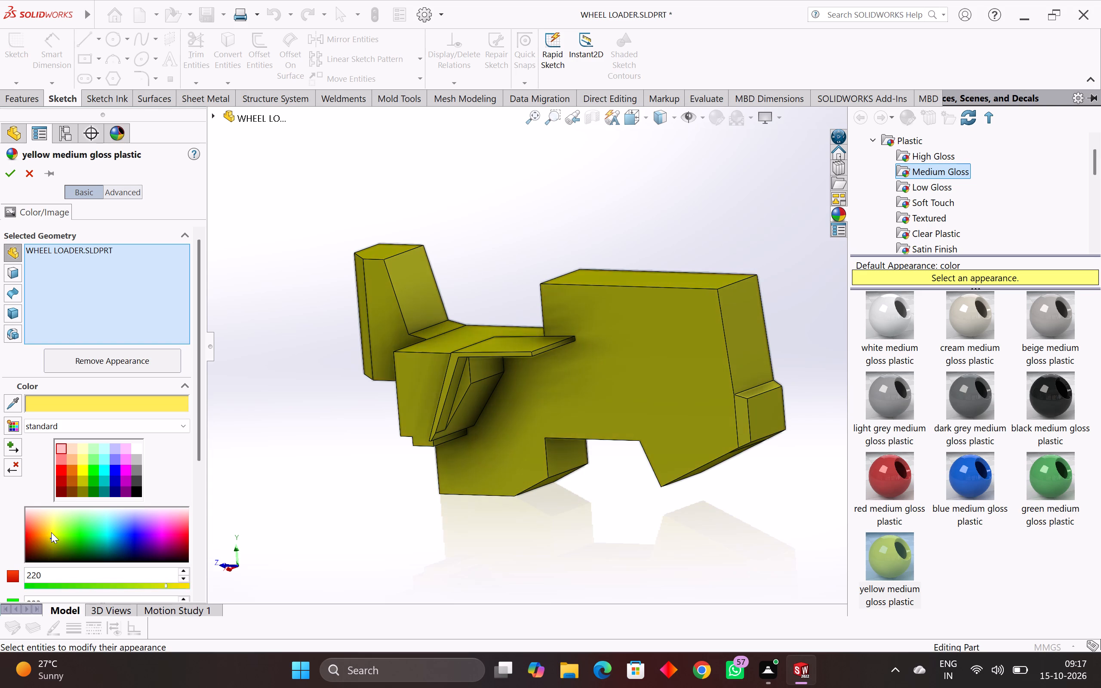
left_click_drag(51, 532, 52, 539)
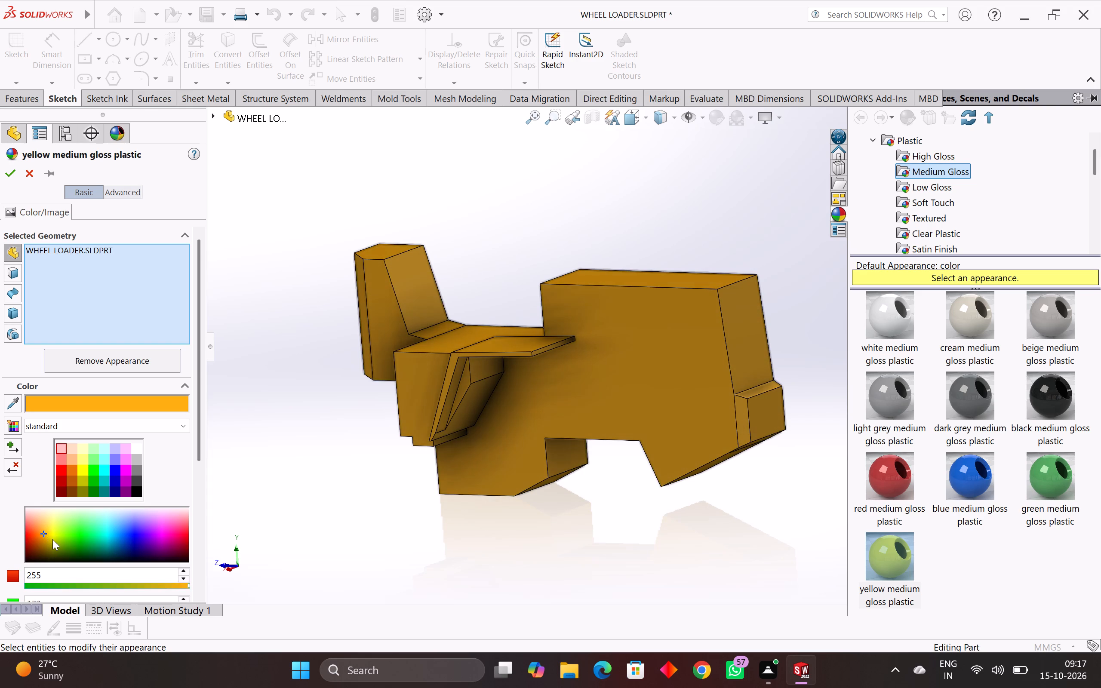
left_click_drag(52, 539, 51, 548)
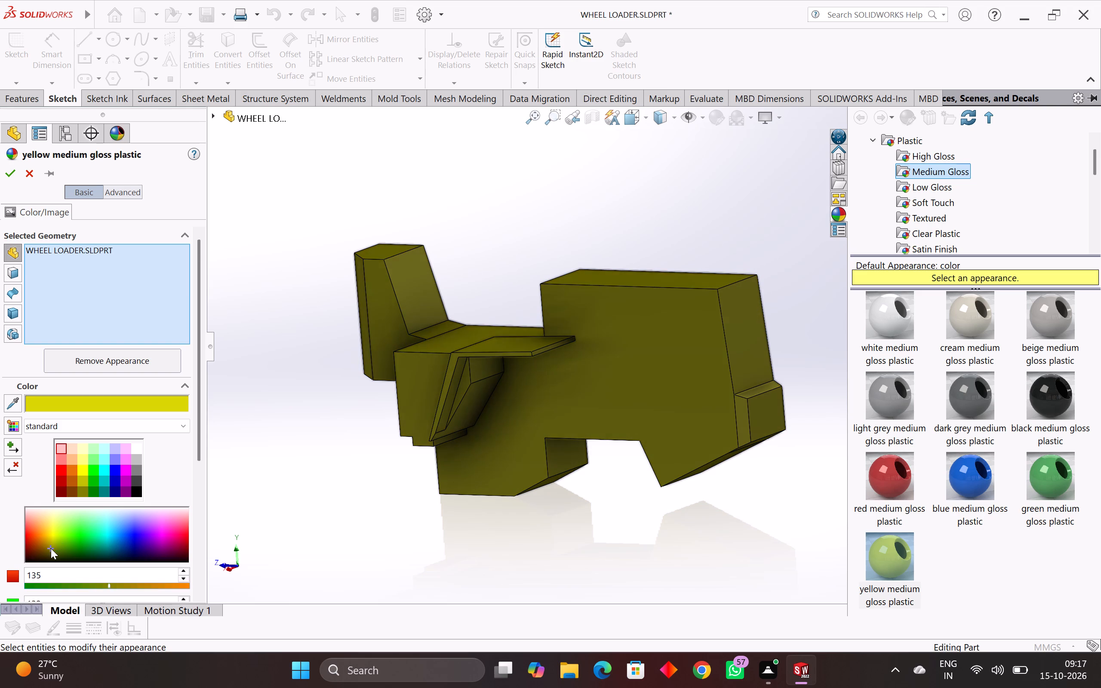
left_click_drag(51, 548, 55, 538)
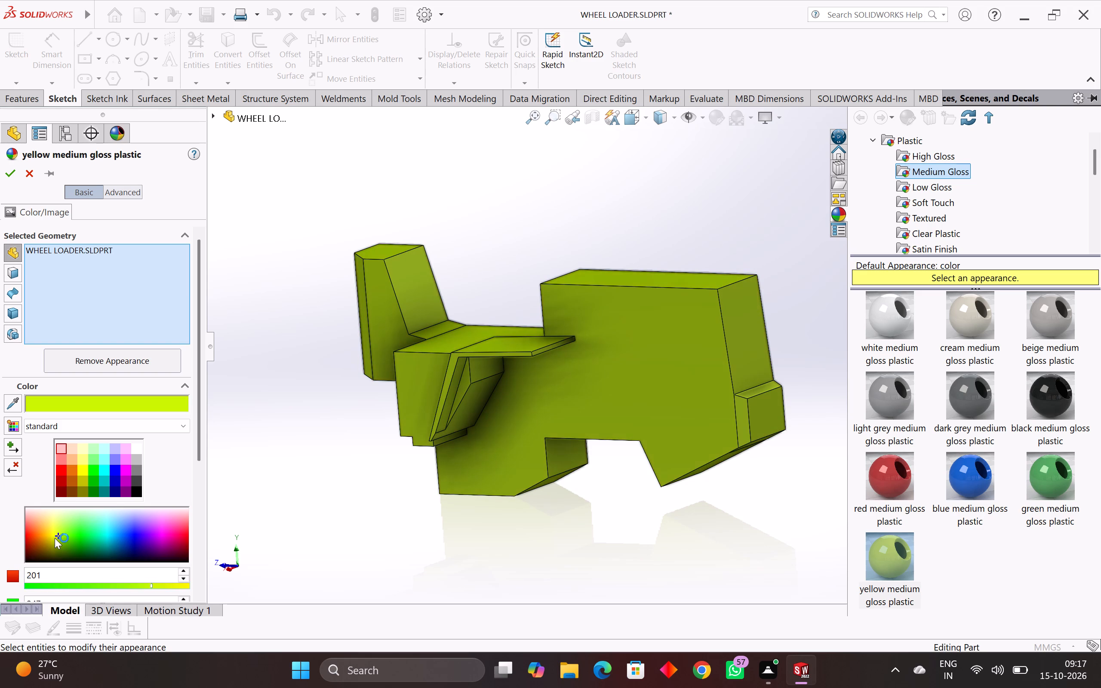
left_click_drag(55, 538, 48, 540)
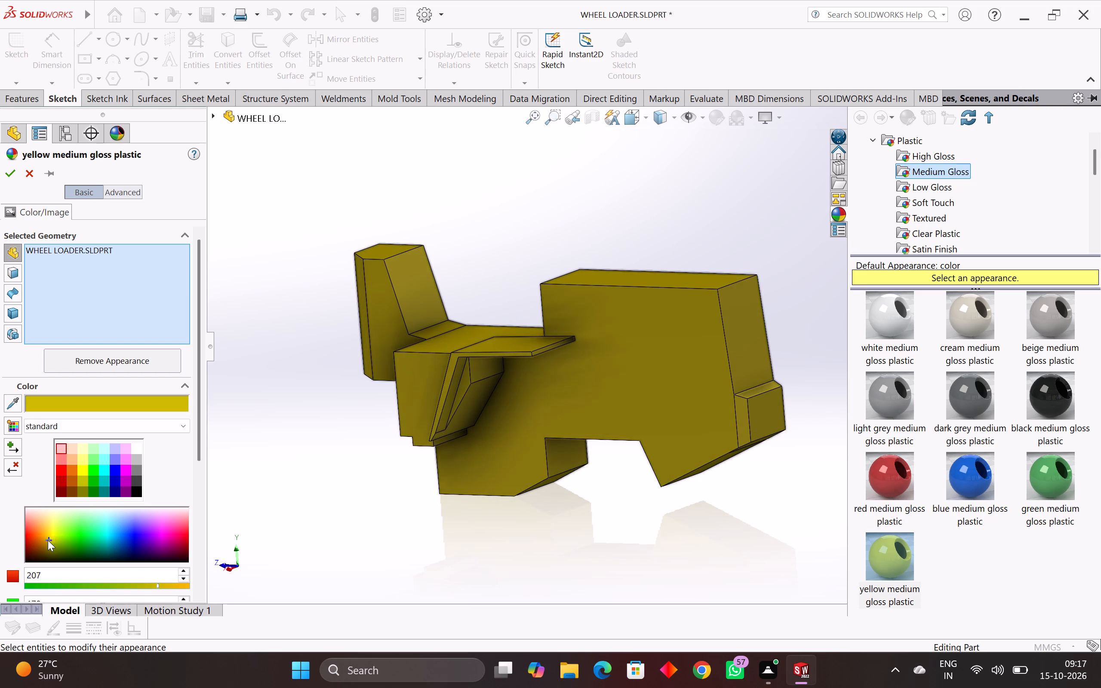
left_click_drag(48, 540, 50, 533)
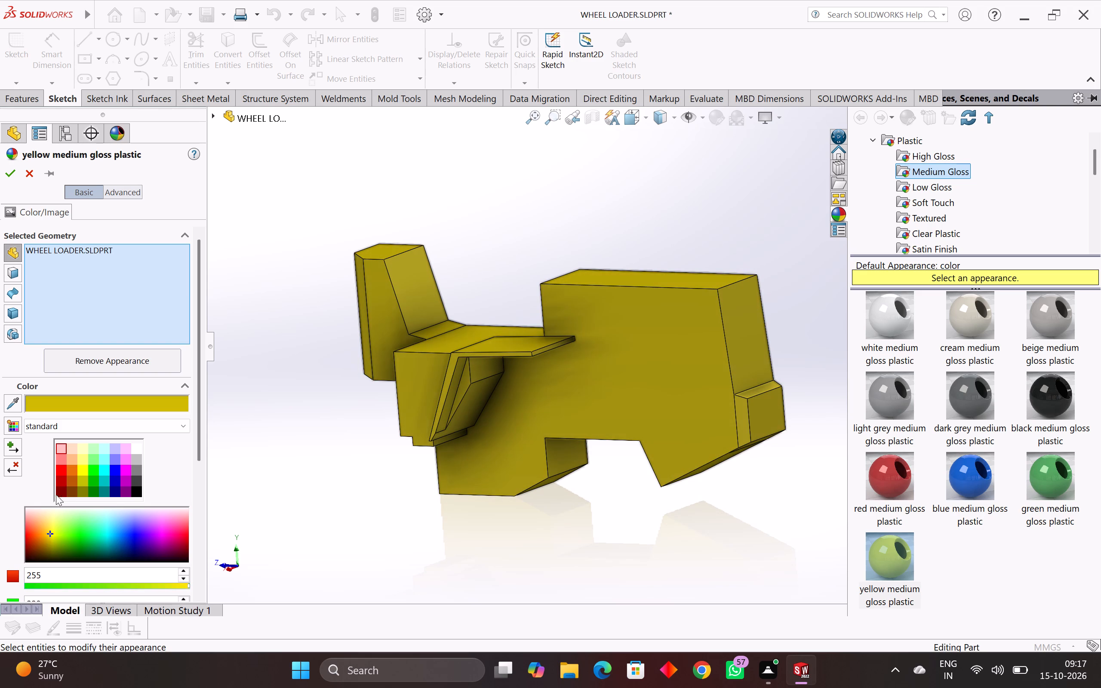
Set the whole part's colour to pure yellow, RGB 255, 255, 0, using the standard swatches and basic colours.
left_click(82, 470)
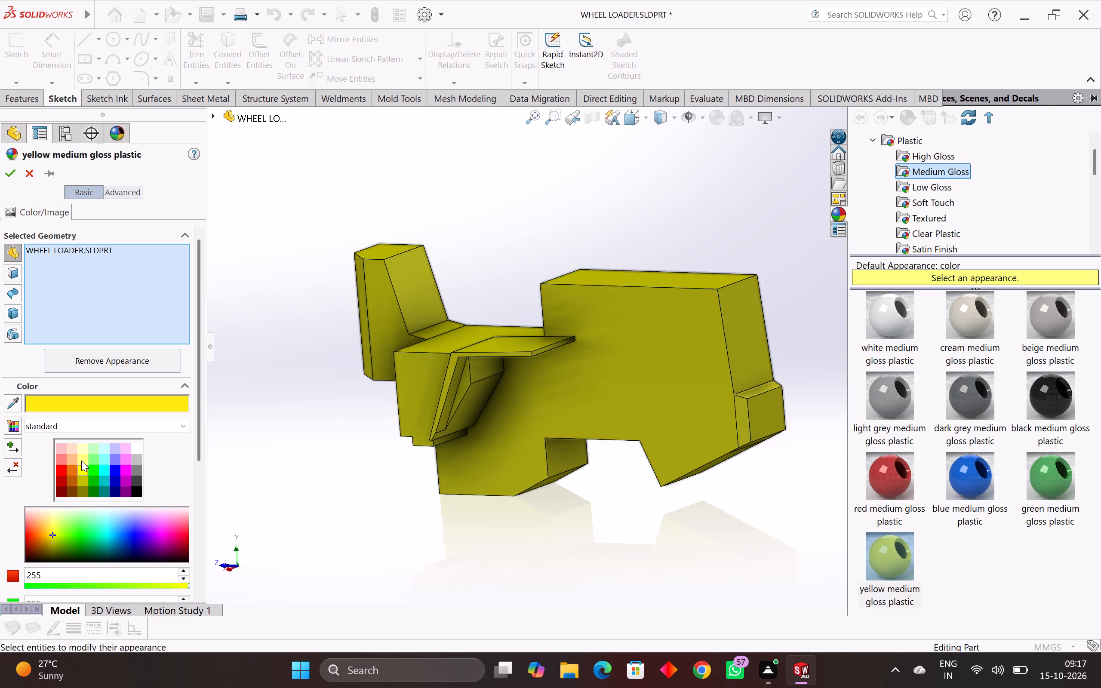
left_click(81, 461)
left_click(81, 483)
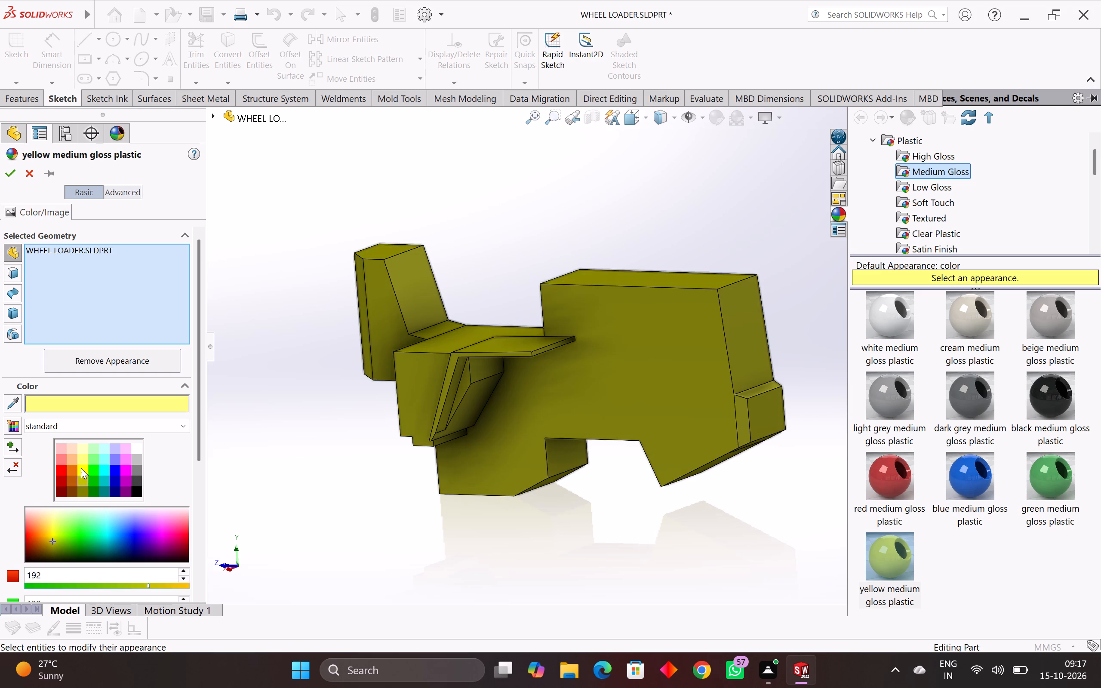
left_click(81, 467)
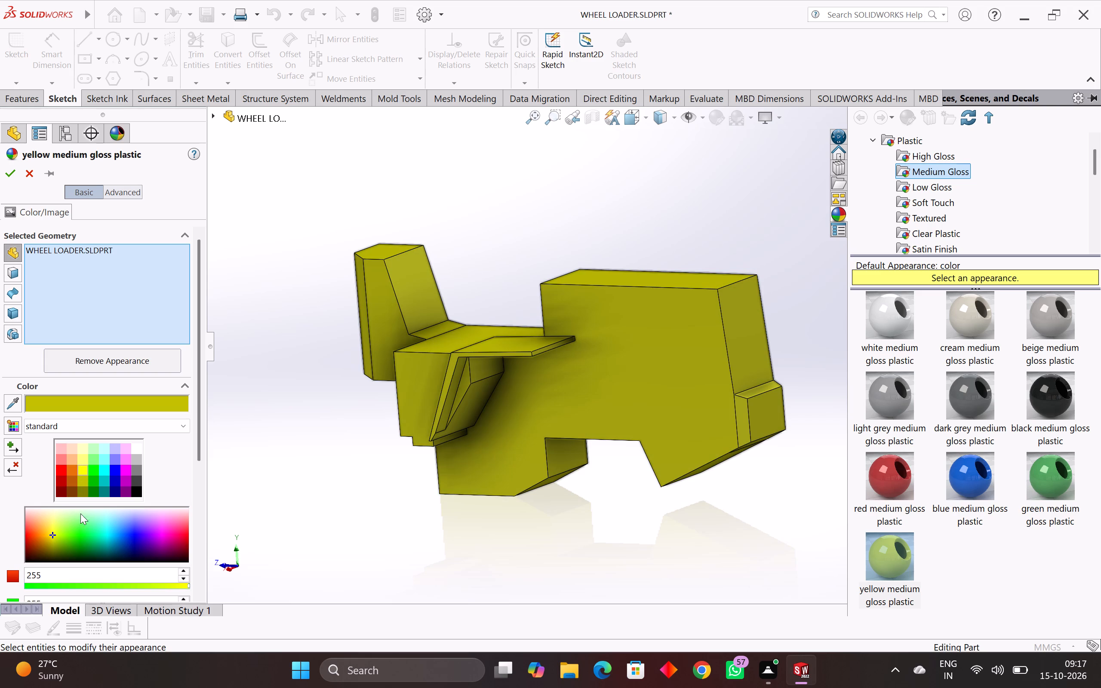
left_click(155, 408)
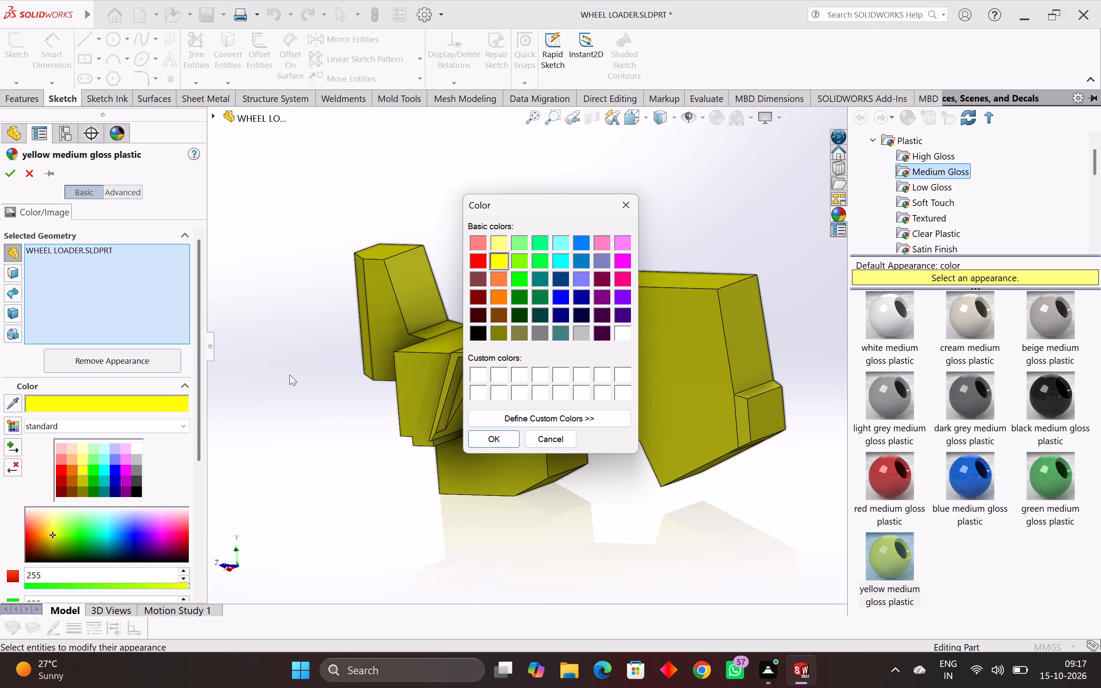
left_click(502, 264)
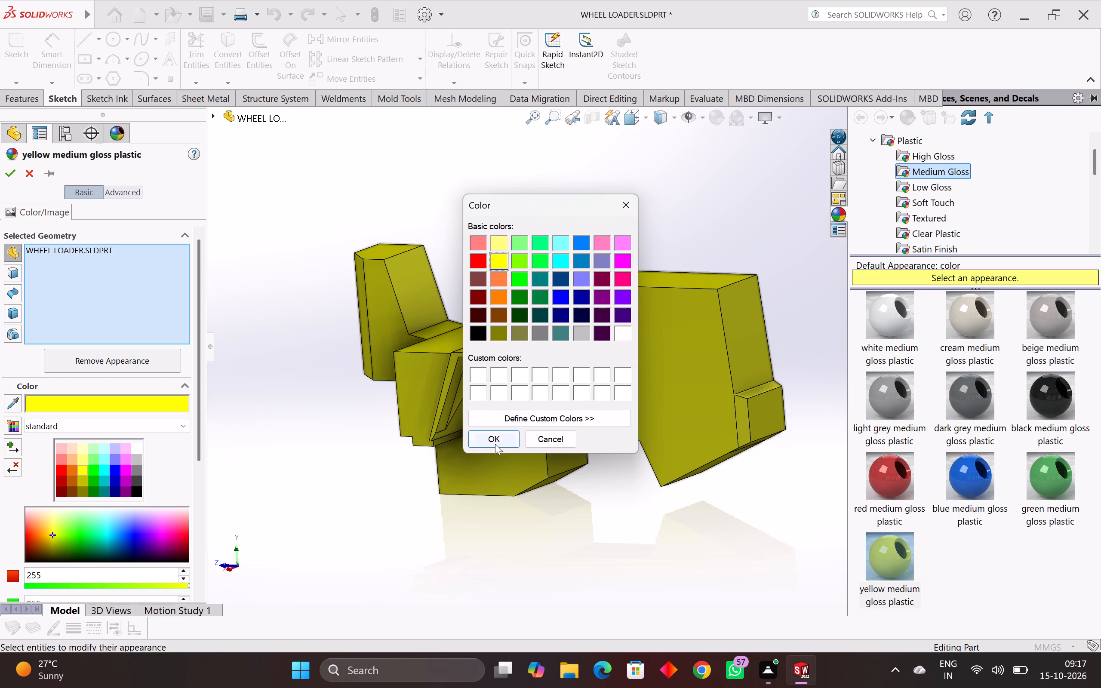
left_click(493, 447)
Check the yellow colour's HSV values, return to RGB, and apply the appearance to all display states.
middle_click_drag(362, 462, 396, 464)
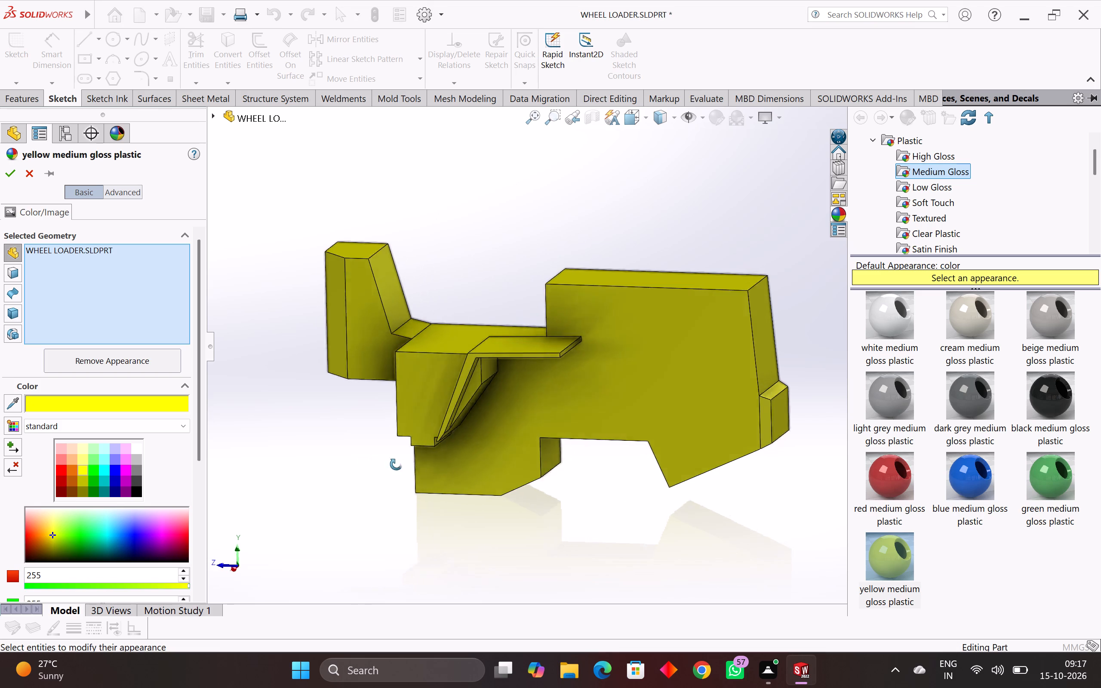
middle_click_drag(396, 464, 413, 448)
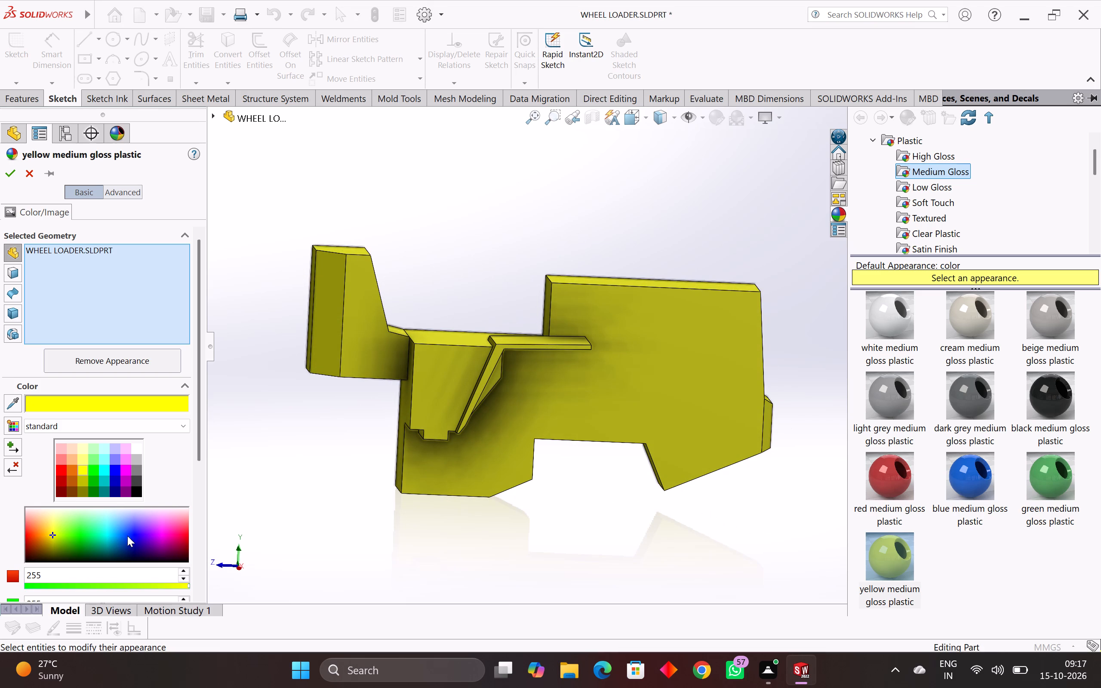
left_click_drag(107, 565, 14, 569)
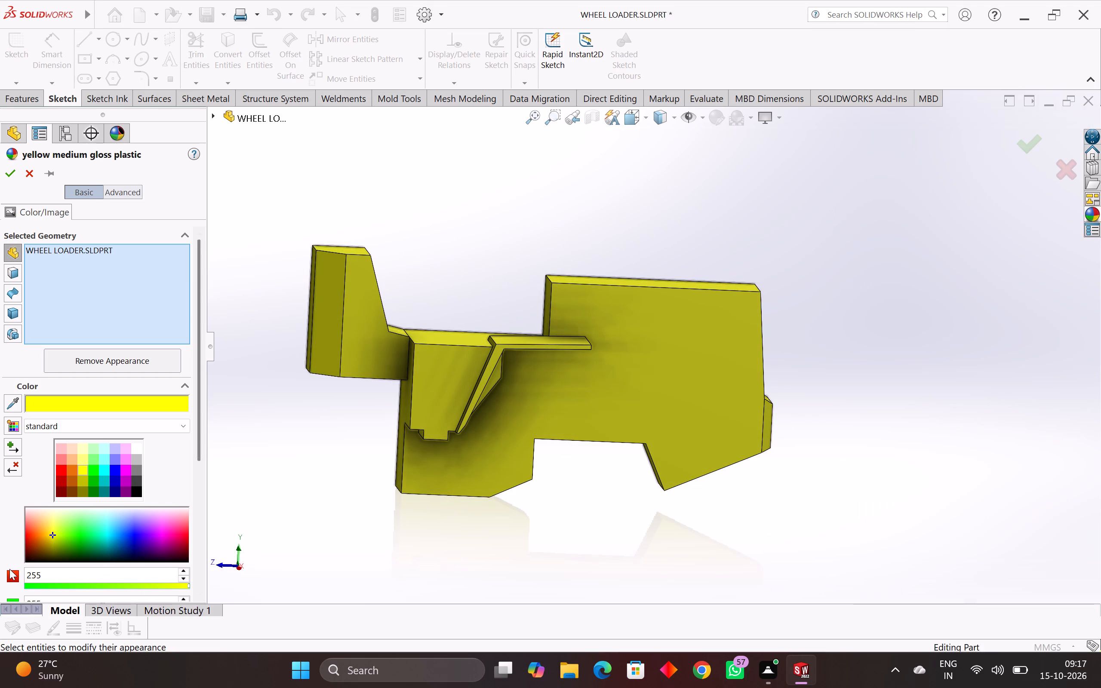
scroll(50, 555, "down", 5)
scroll(45, 516, "down", 5)
left_click(132, 445)
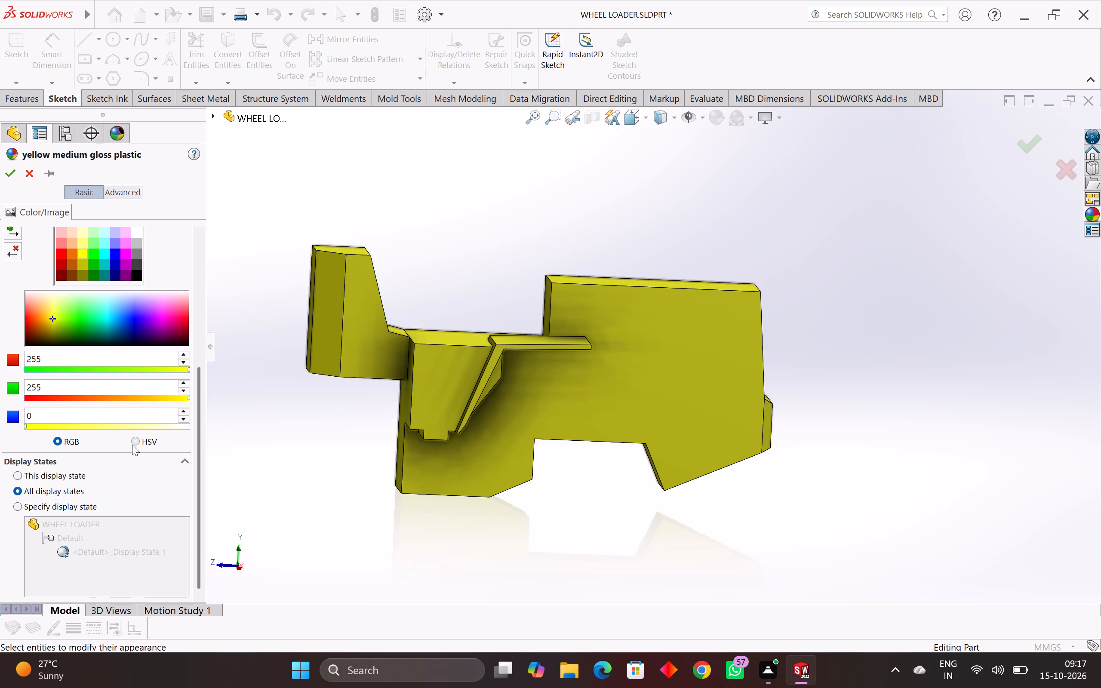
left_click(56, 441)
left_click(4, 175)
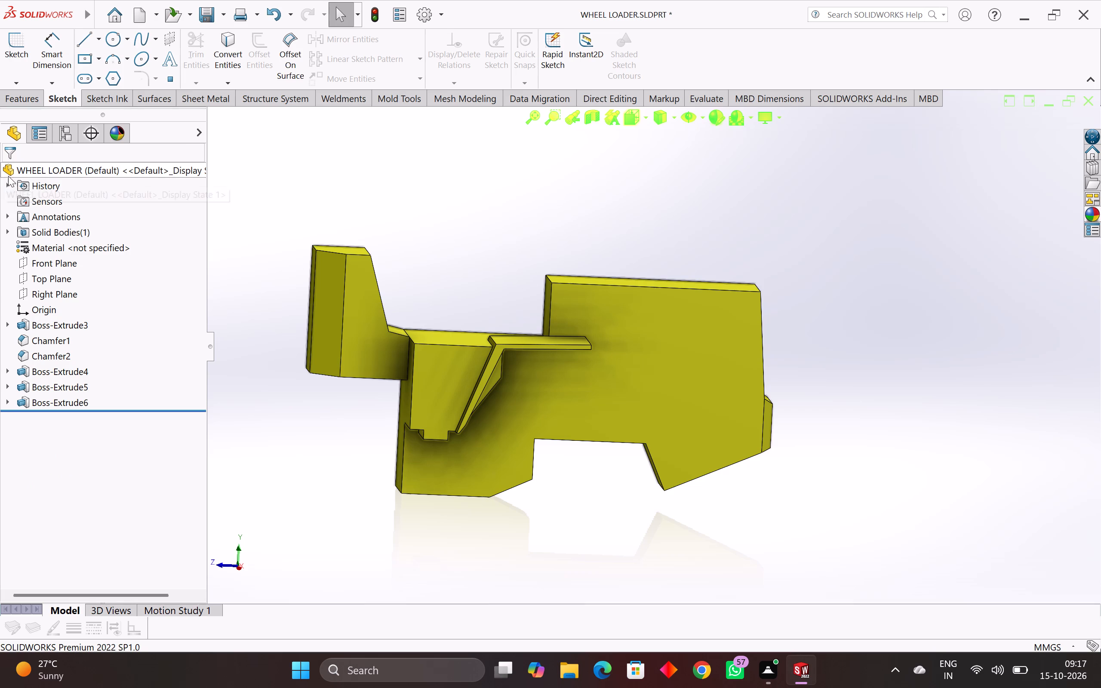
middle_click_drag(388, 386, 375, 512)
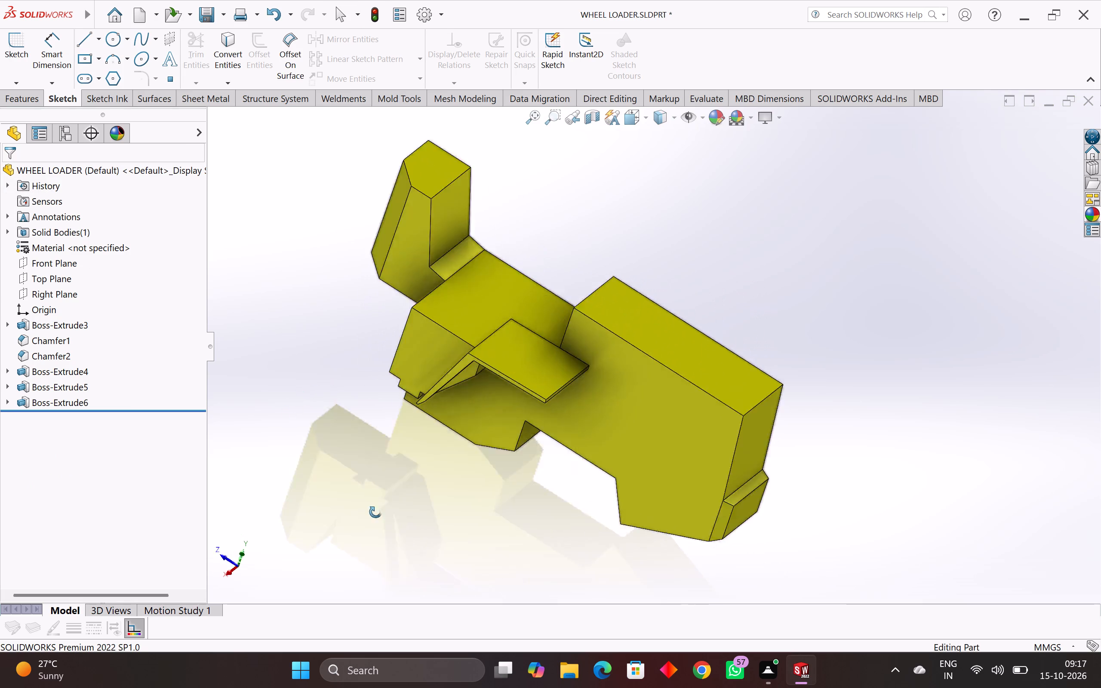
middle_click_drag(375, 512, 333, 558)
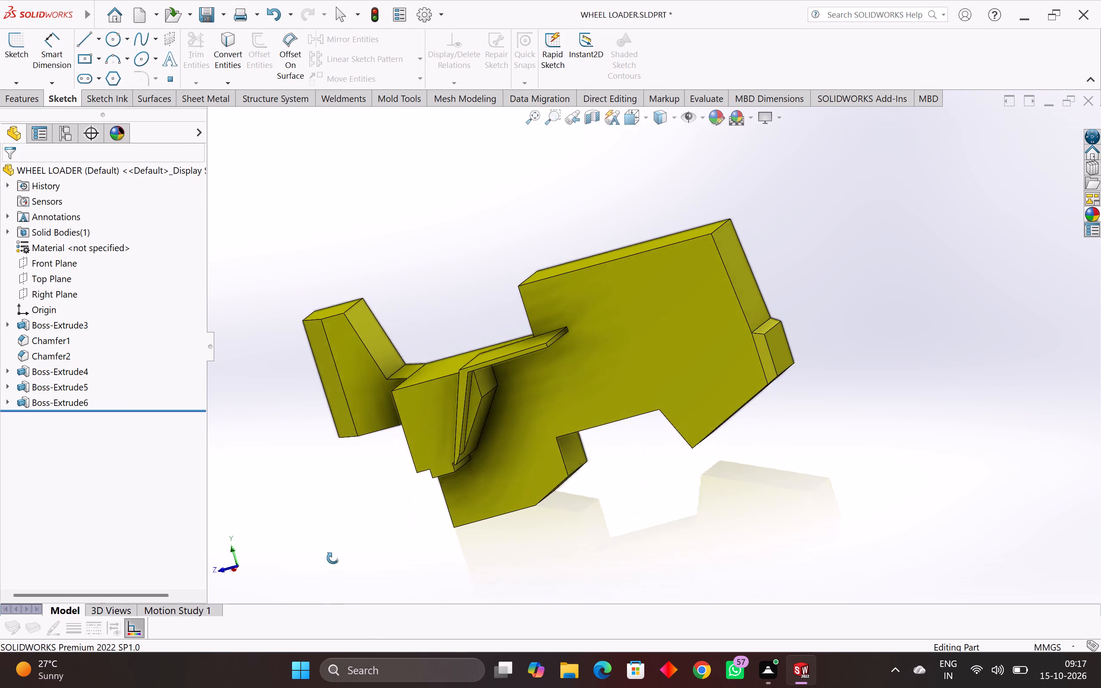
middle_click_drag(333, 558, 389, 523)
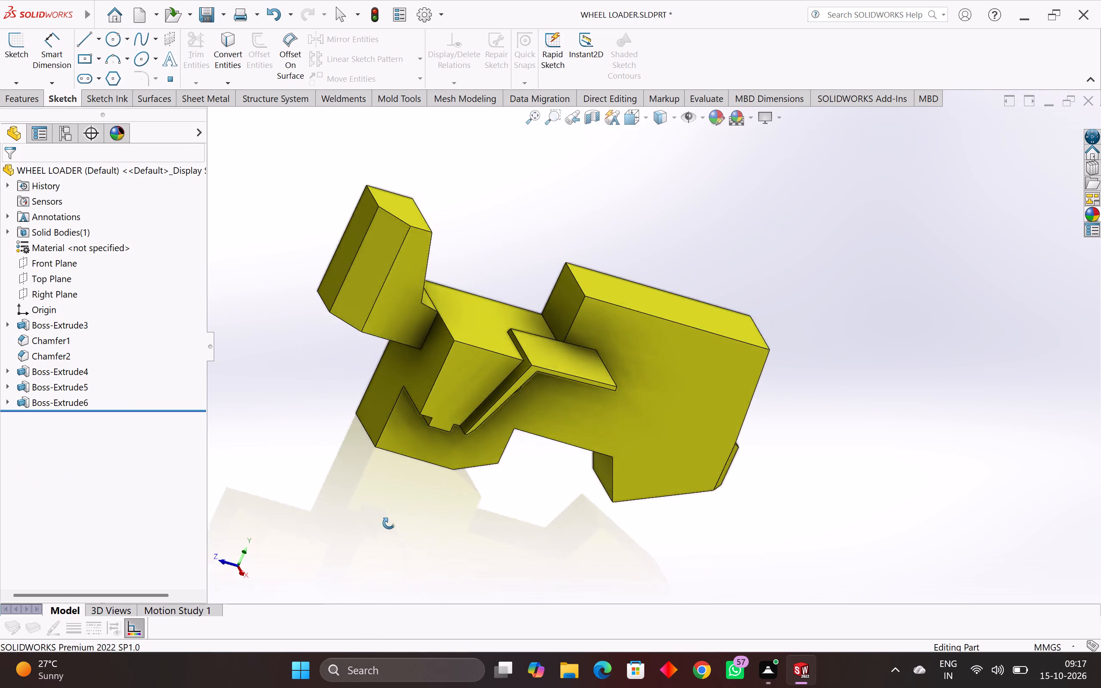
Change the whole part's colour to a warmer golden yellow picked from the colour spectrum and apply the appearance.
middle_click_drag(389, 523, 360, 471)
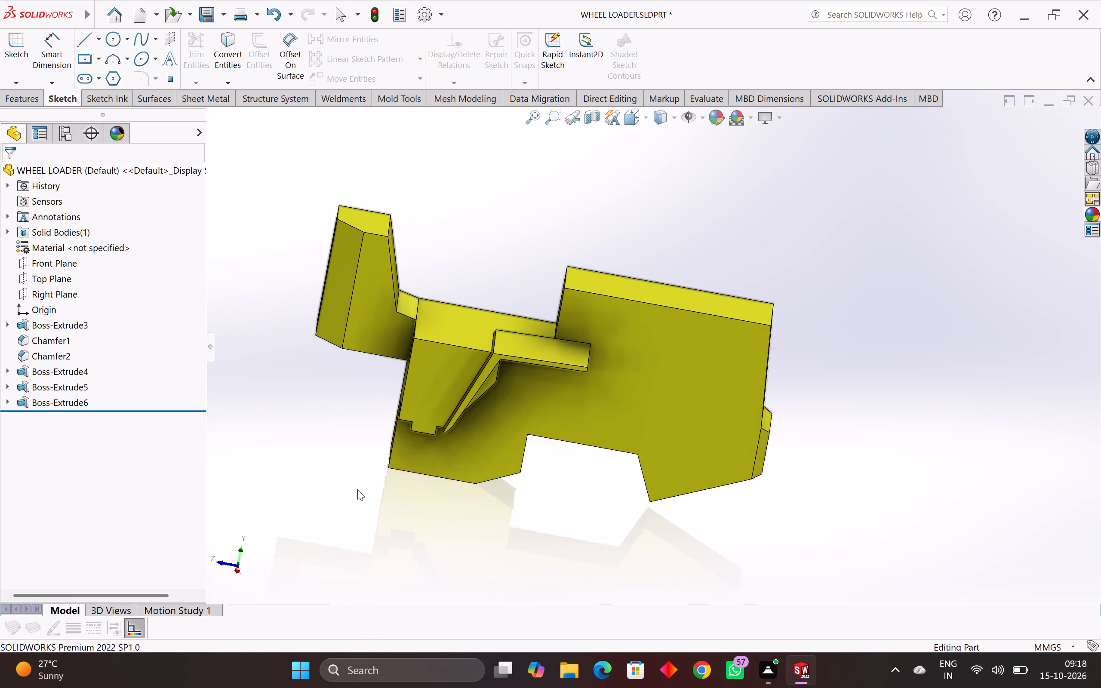
middle_click_drag(326, 383, 390, 354)
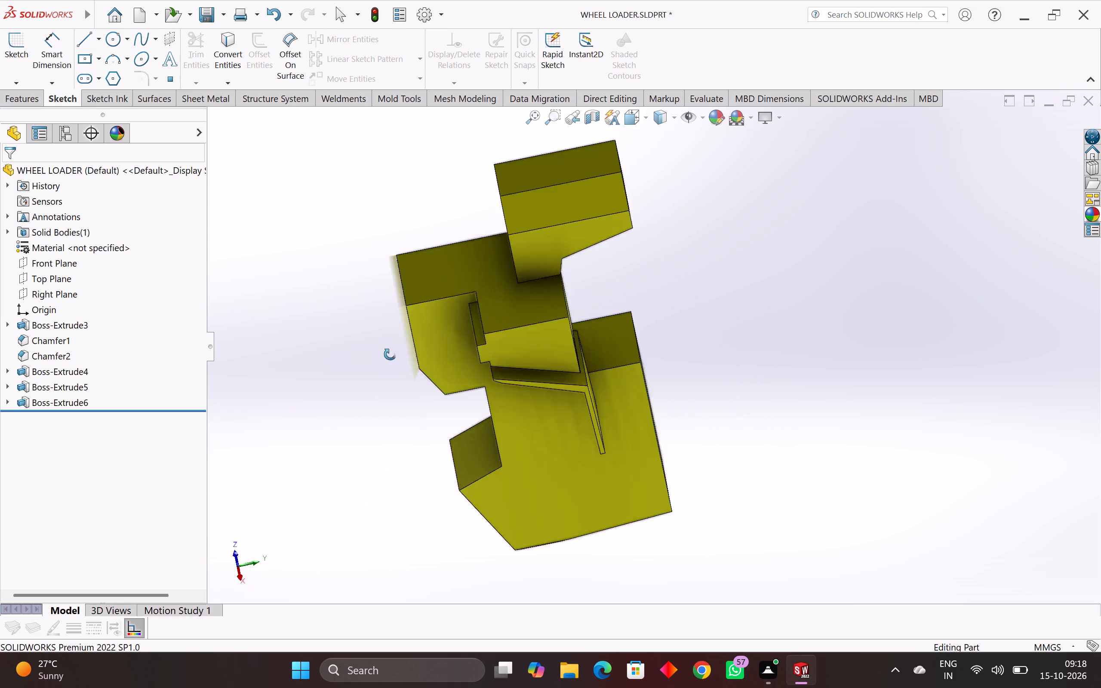
middle_click_drag(390, 354, 547, 680)
scroll(579, 274, "up", 1)
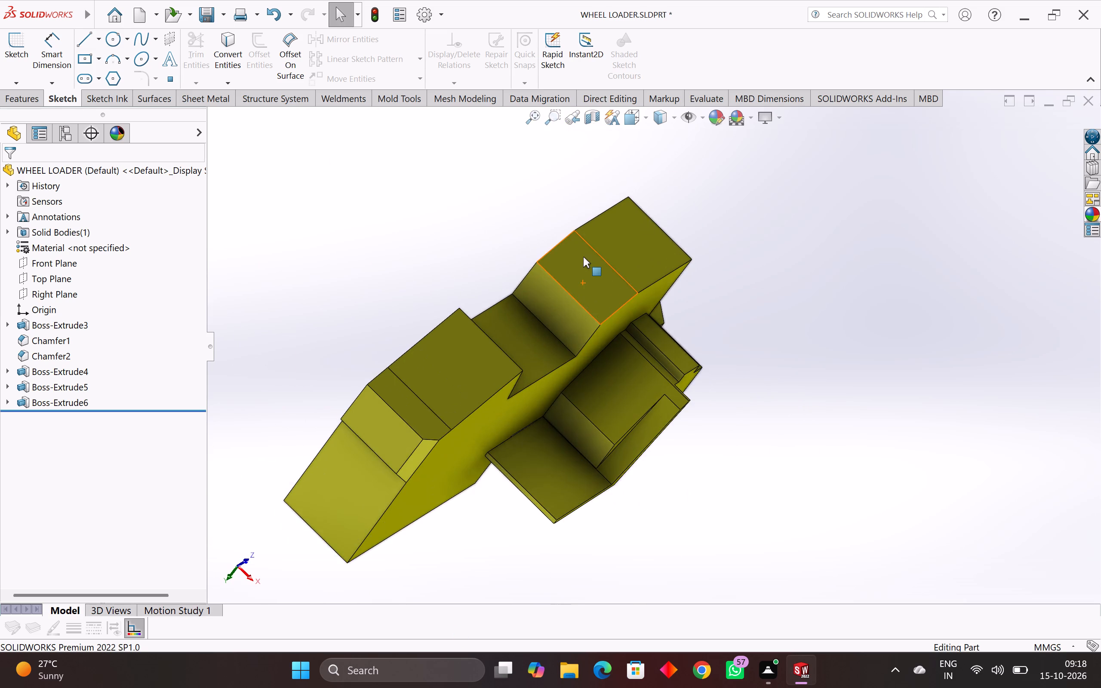
middle_click_drag(583, 257, 594, 457)
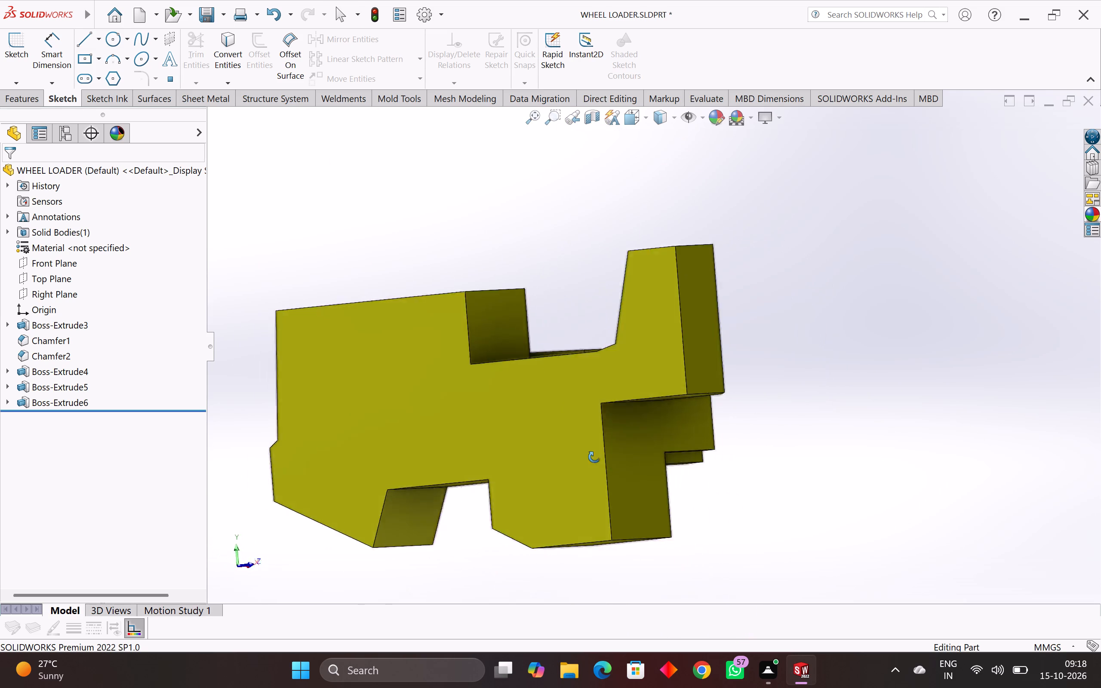
middle_click_drag(594, 457, 424, 477)
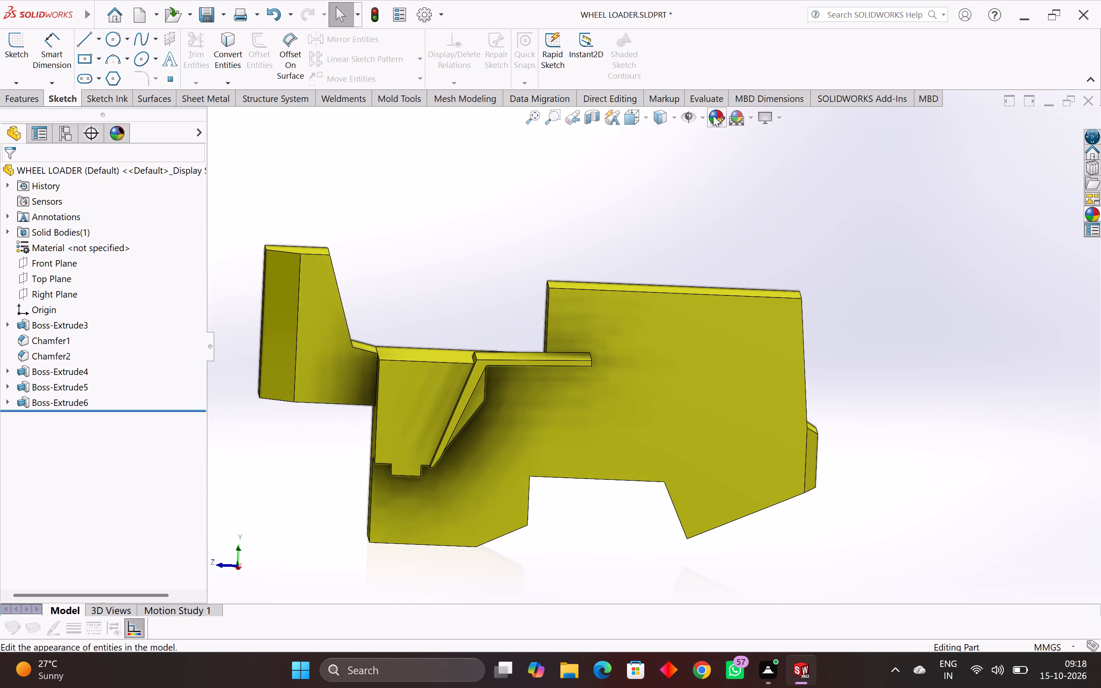
left_click(713, 117)
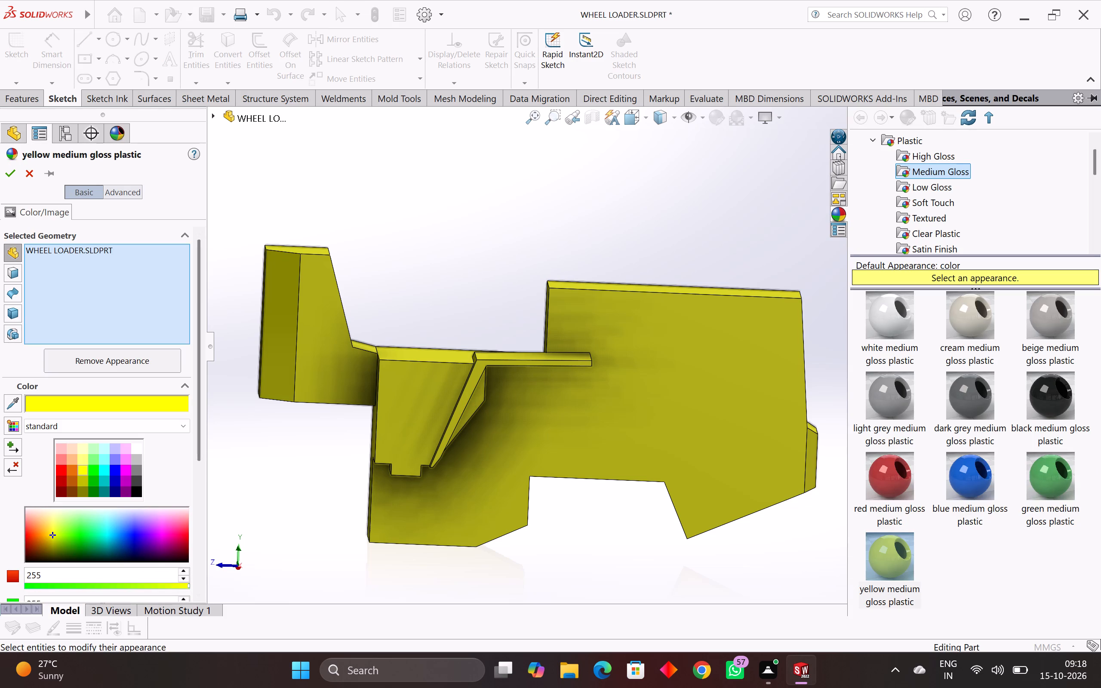
left_click(52, 531)
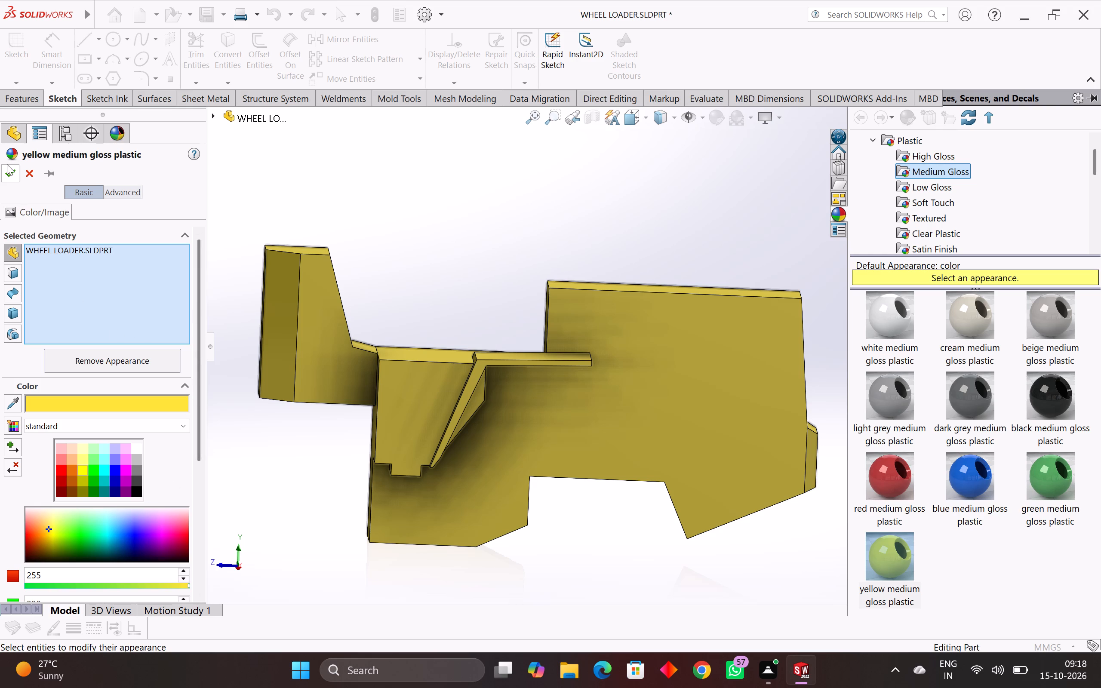
left_click(10, 180)
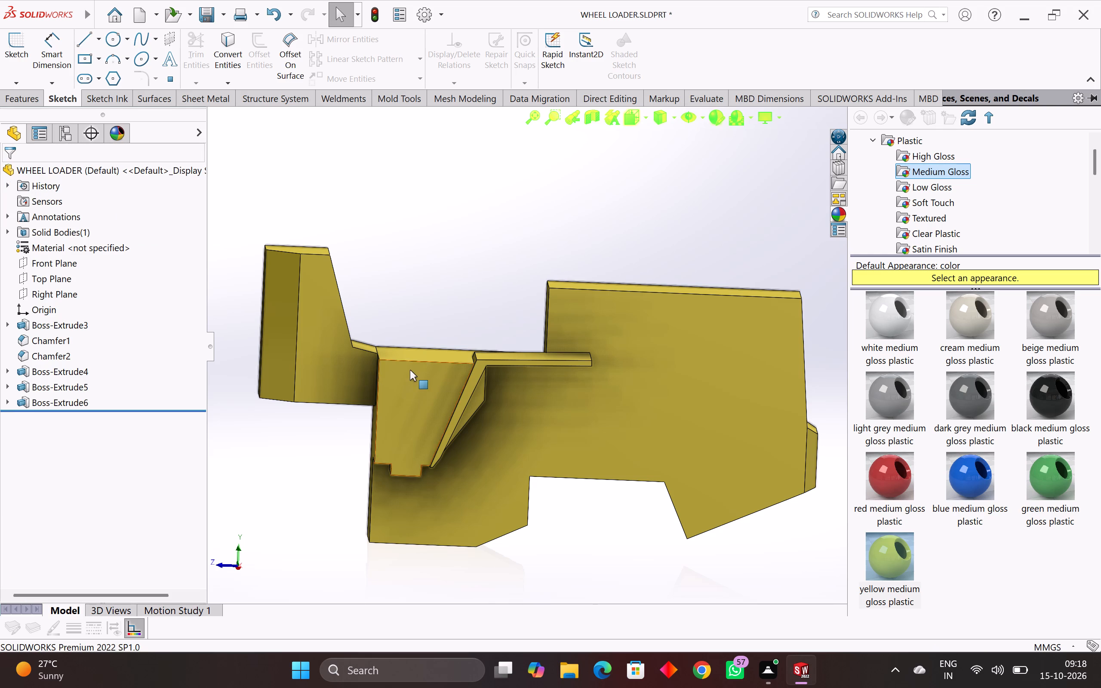
Examine the recoloured wheel loader body from all sides, including its underside, rear end and the fender step area.
scroll(410, 370, "up", 2)
middle_click_drag(410, 370, 492, 421)
scroll(492, 421, "down", 3)
middle_click_drag(479, 410, 475, 411)
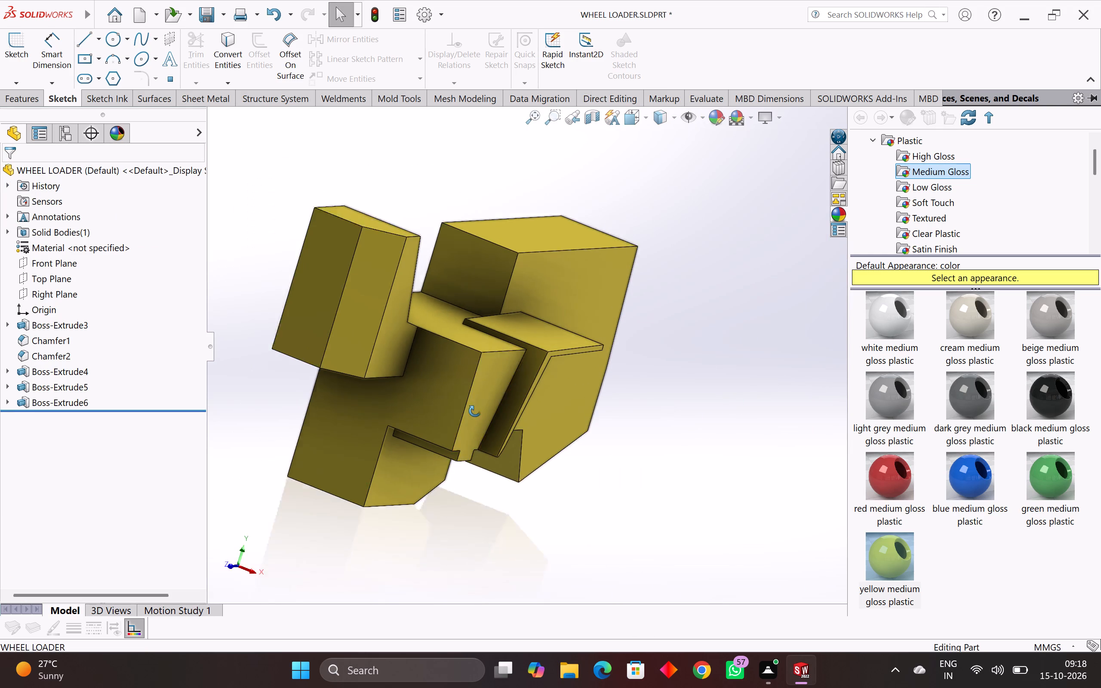
middle_click_drag(475, 411, 460, 410)
left_click(697, 299)
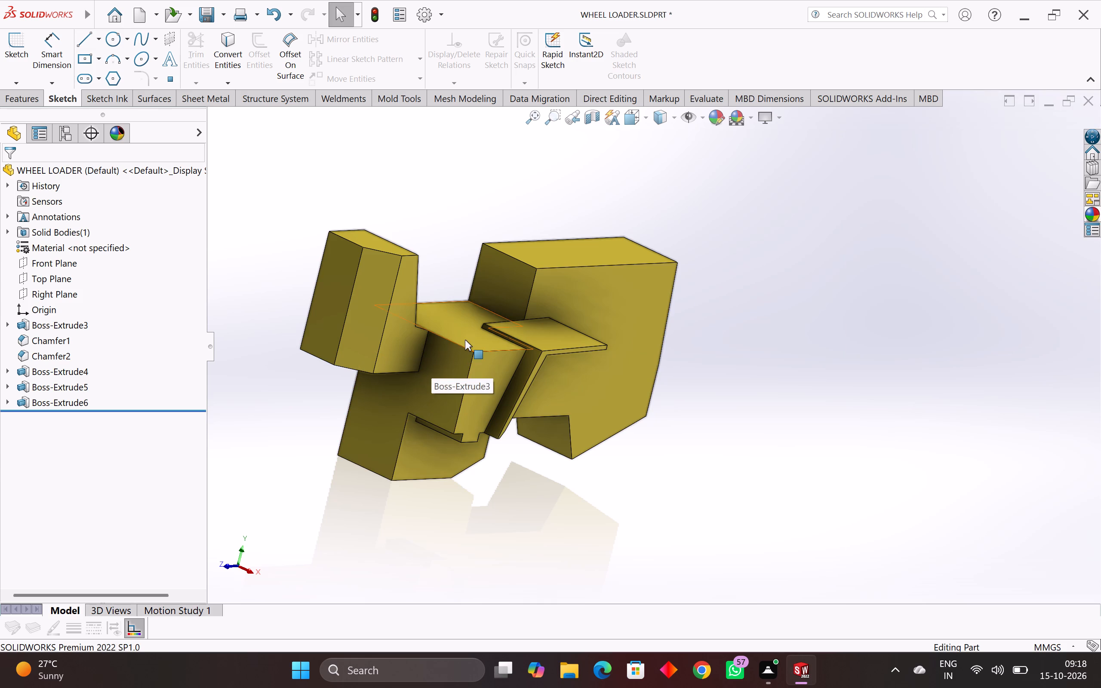
middle_click_drag(488, 383, 379, 378)
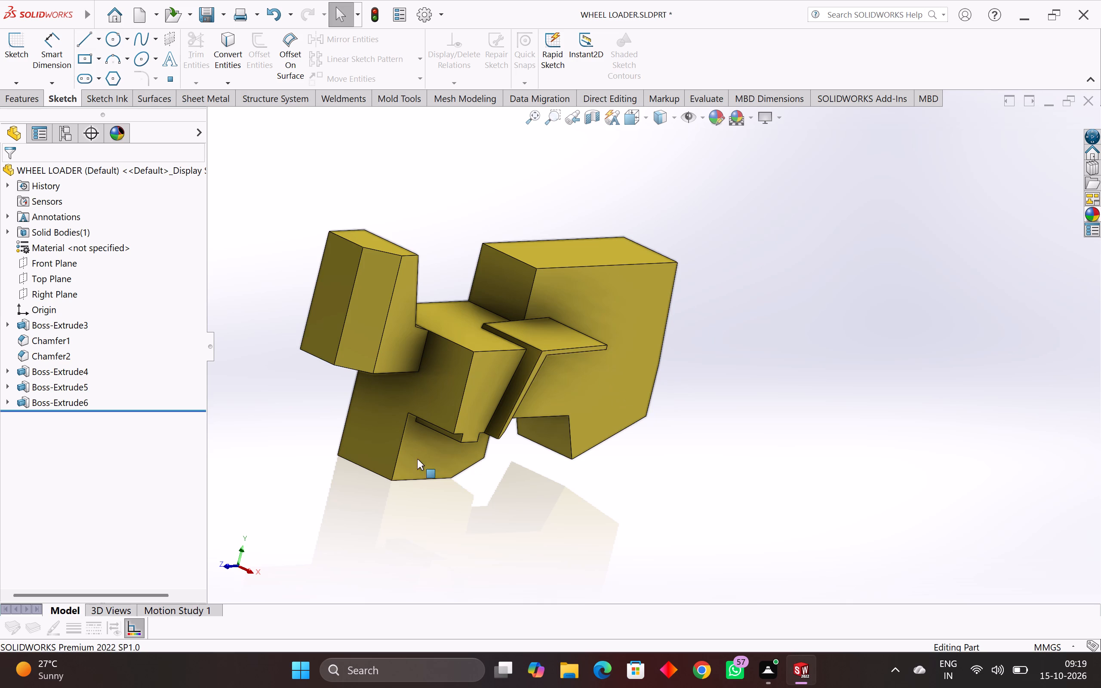
middle_click_drag(820, 282, 734, 327)
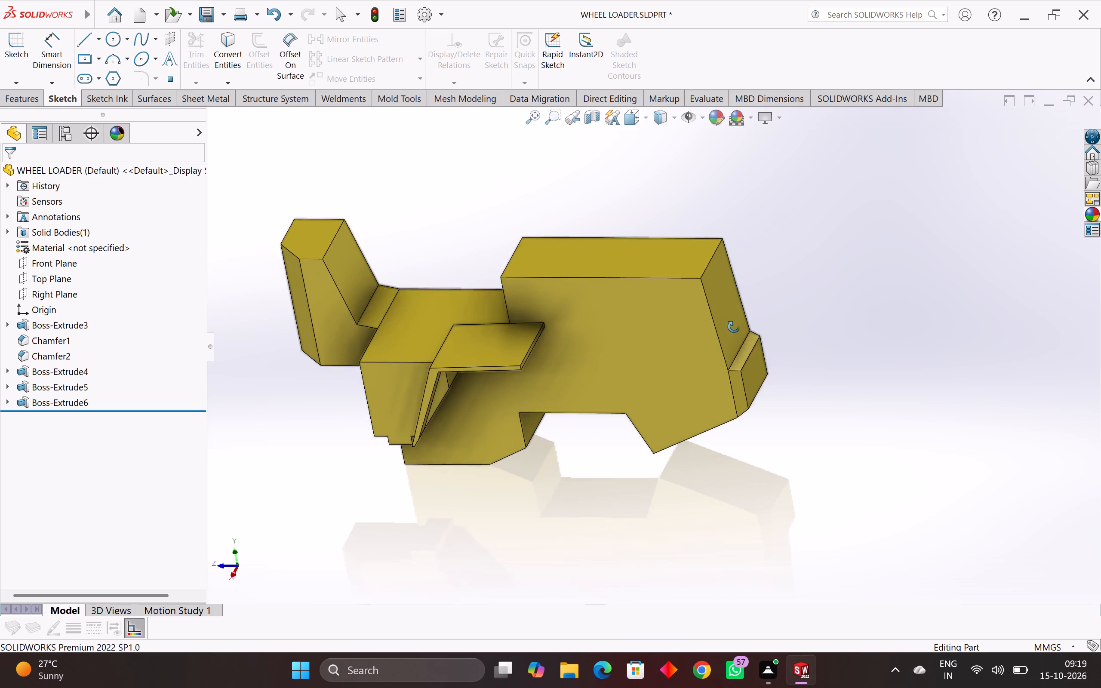
middle_click_drag(734, 327, 738, 326)
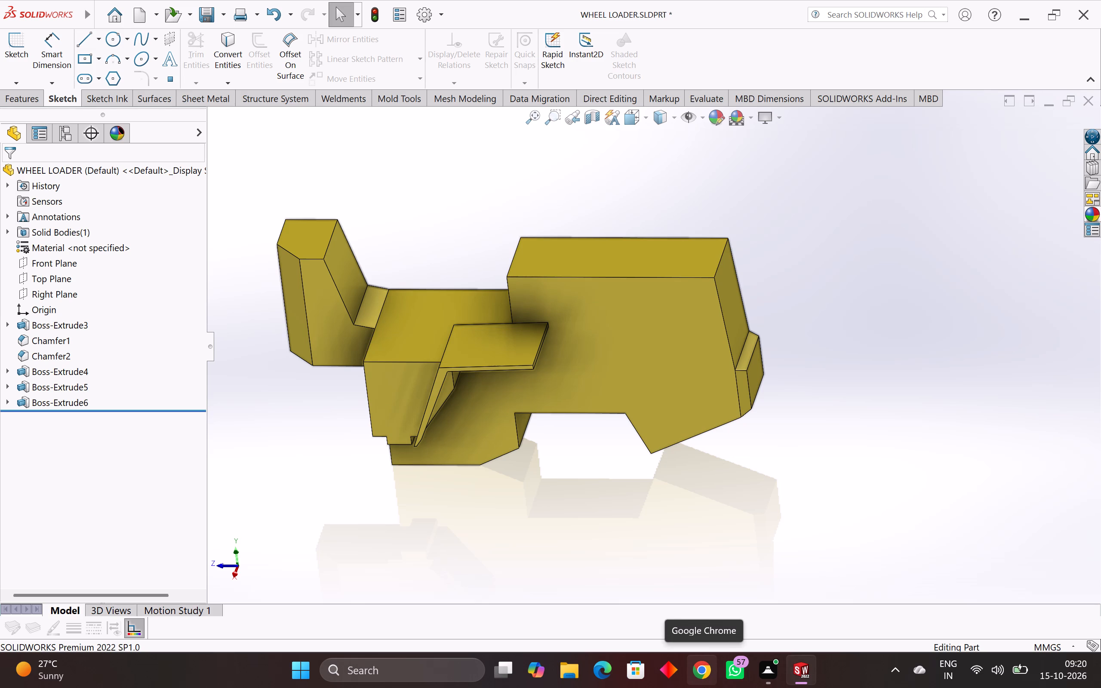
scroll(1071, 6, "up", 1)
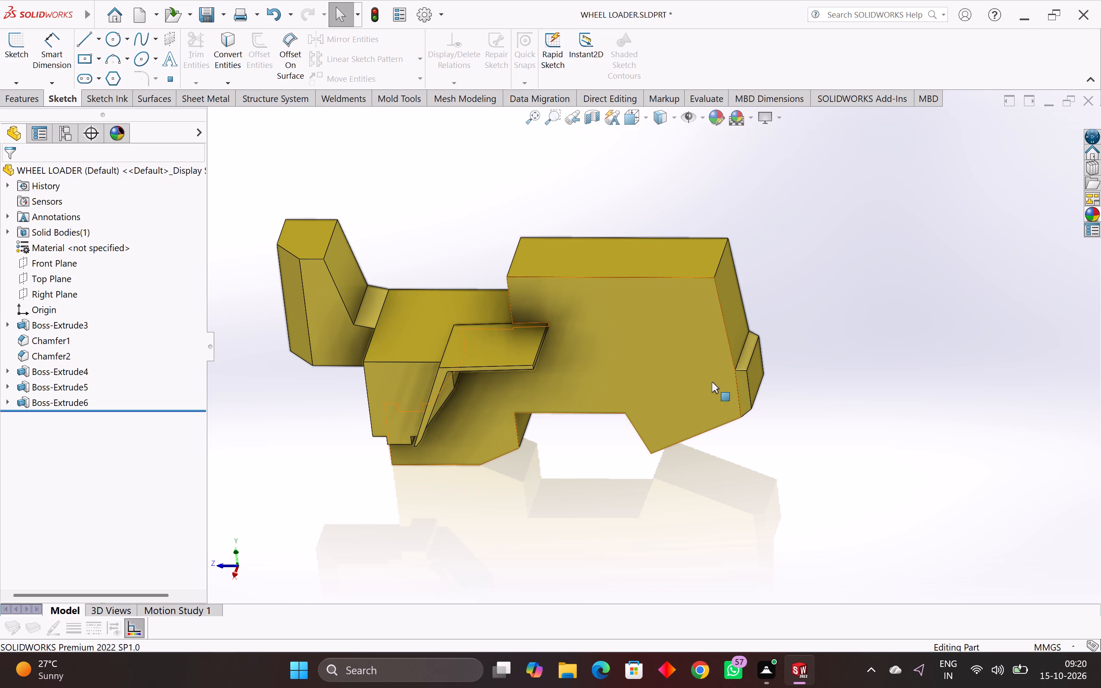
middle_click_drag(700, 381, 714, 352)
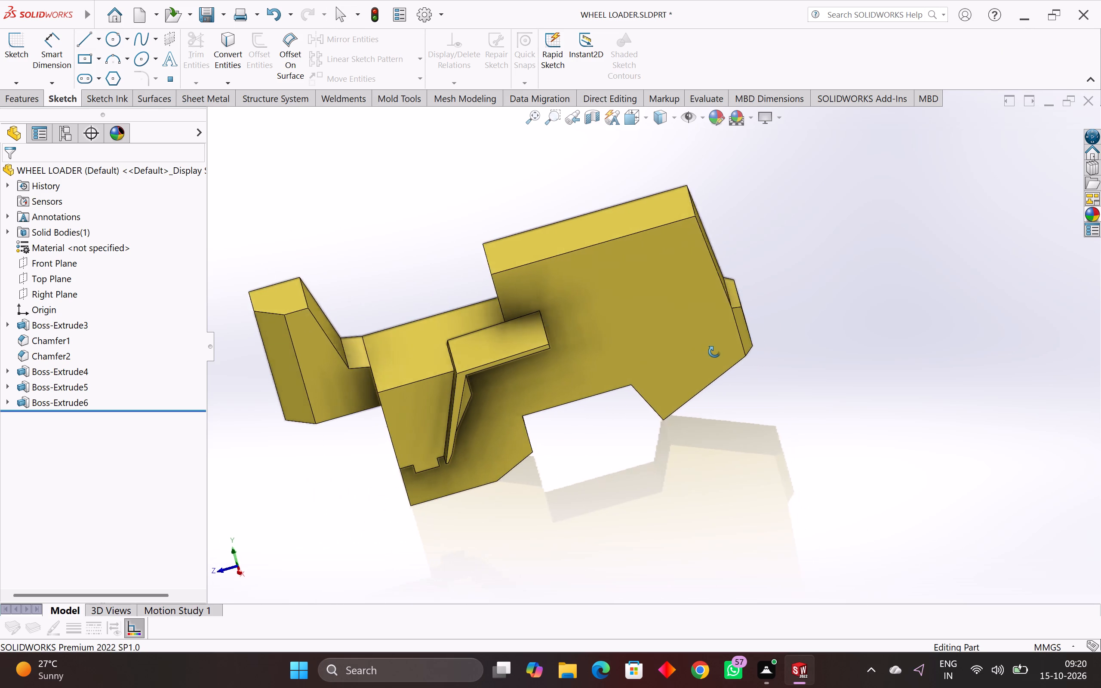
middle_click_drag(714, 352, 725, 353)
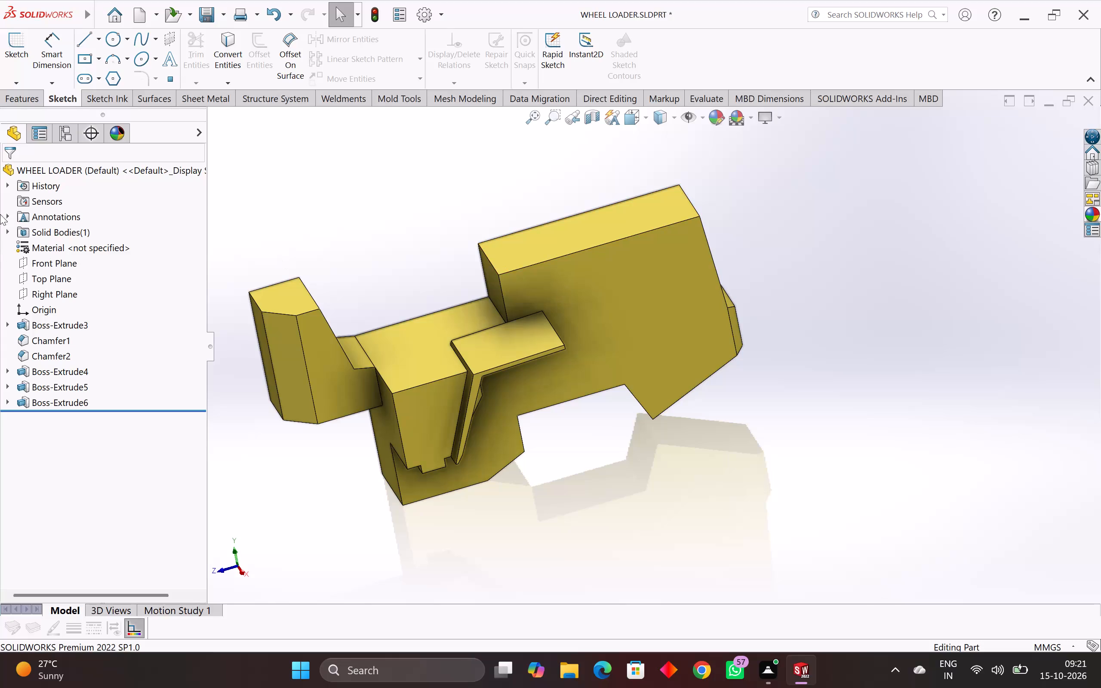
middle_click_drag(320, 428, 355, 439)
middle_click_drag(341, 442, 333, 447)
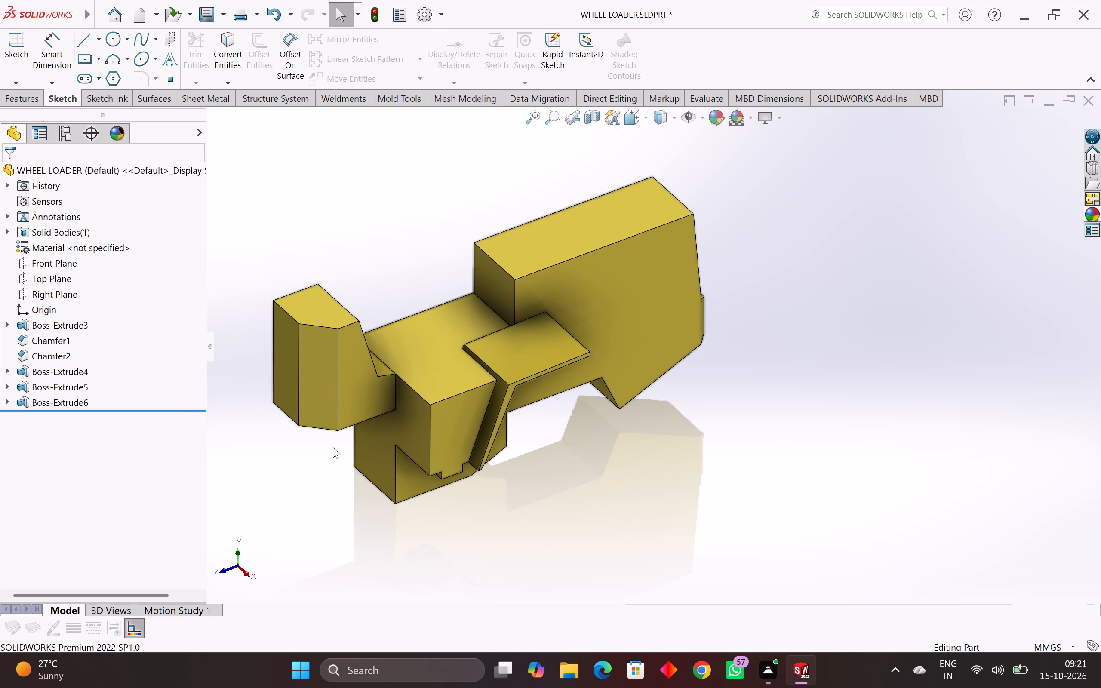
middle_click_drag(427, 400, 418, 416)
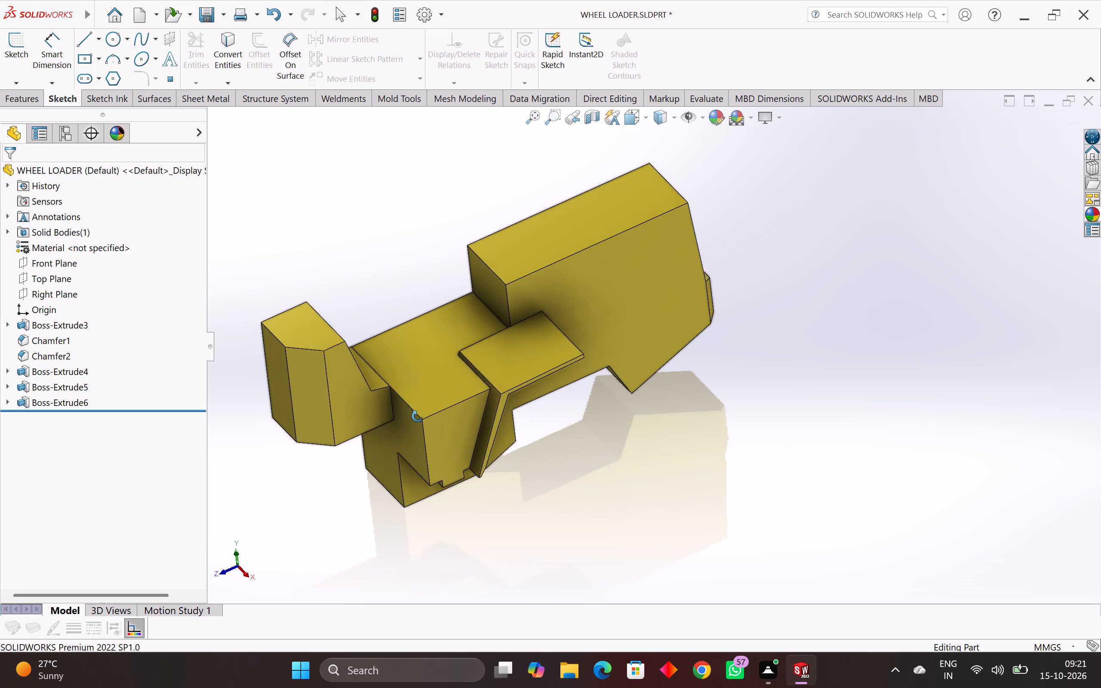
middle_click_drag(418, 416, 397, 409)
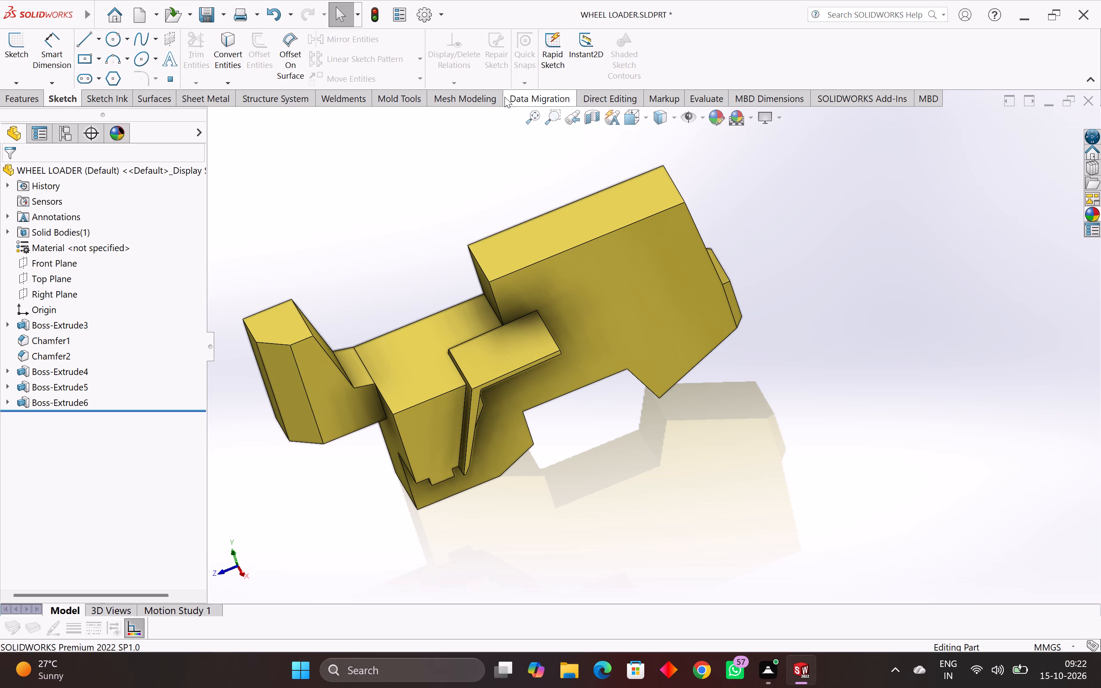
middle_click_drag(551, 404, 630, 514)
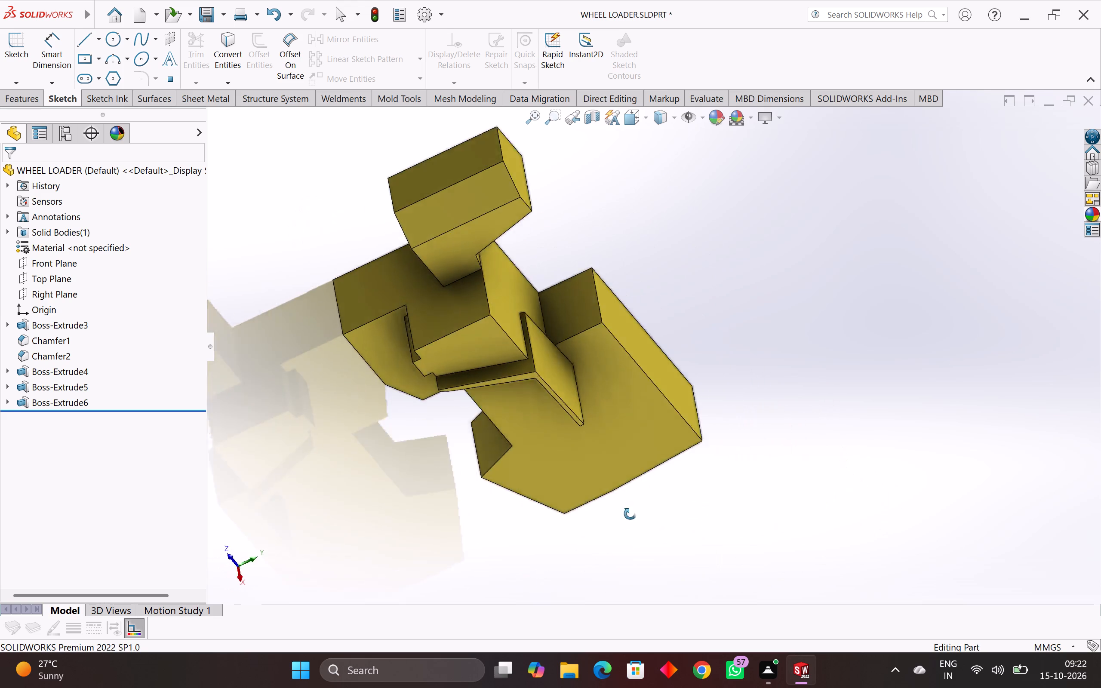
middle_click_drag(630, 514, 532, 374)
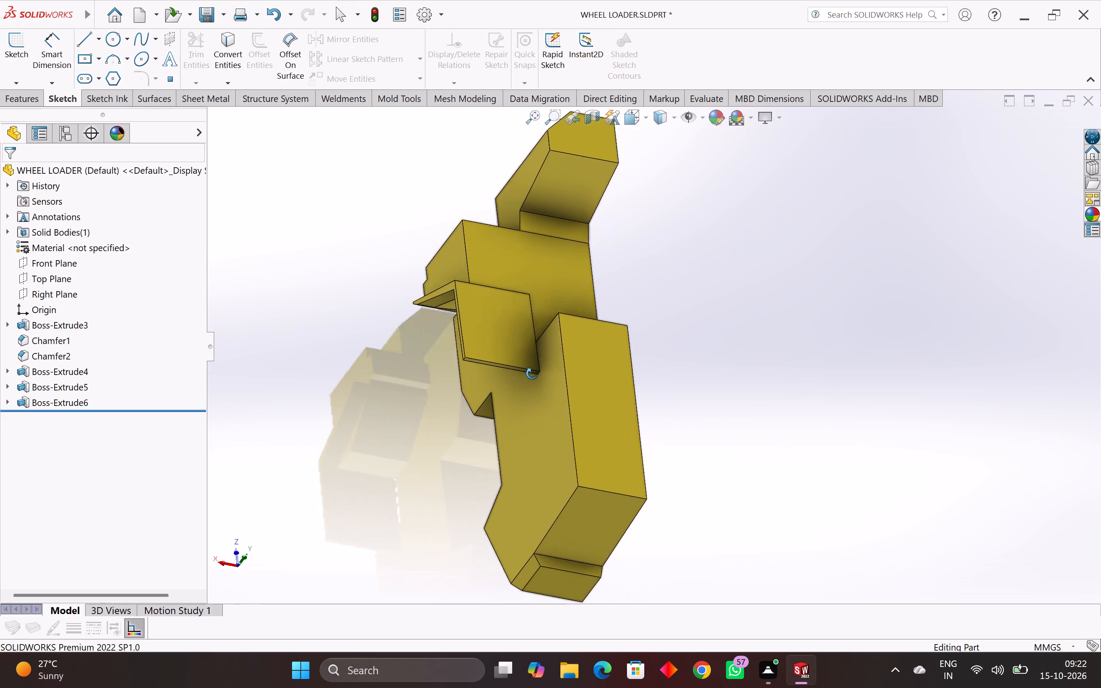
middle_click_drag(532, 374, 655, 687)
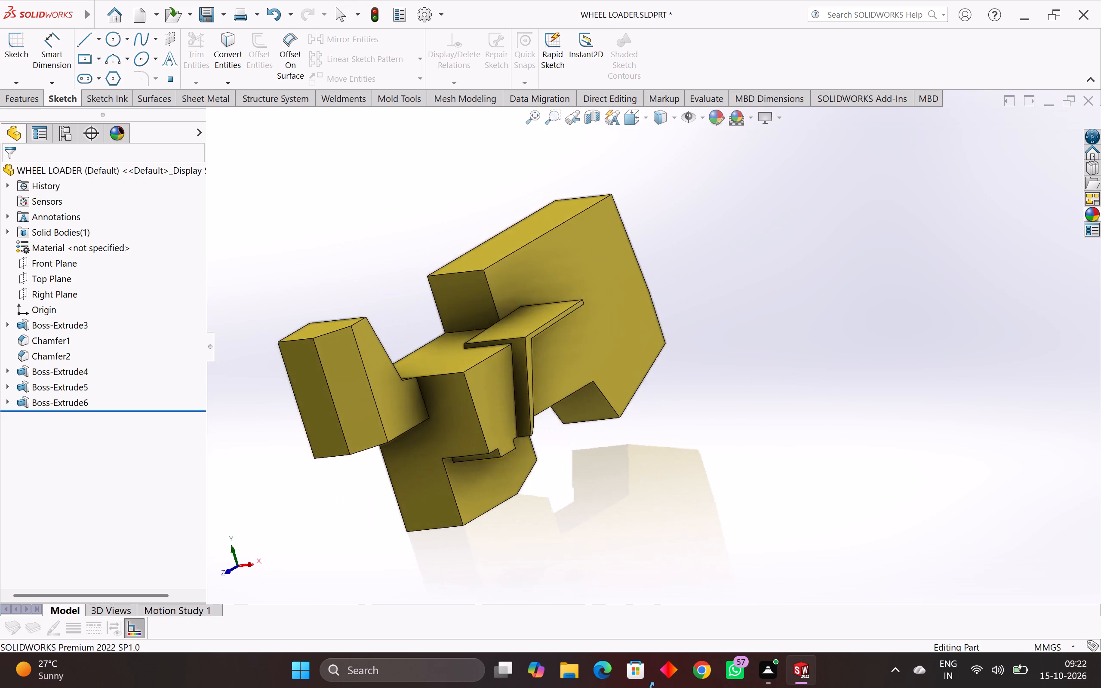
middle_click_drag(655, 687, 616, 686)
scroll(614, 674, "up", 1)
middle_click_drag(640, 311, 631, 373)
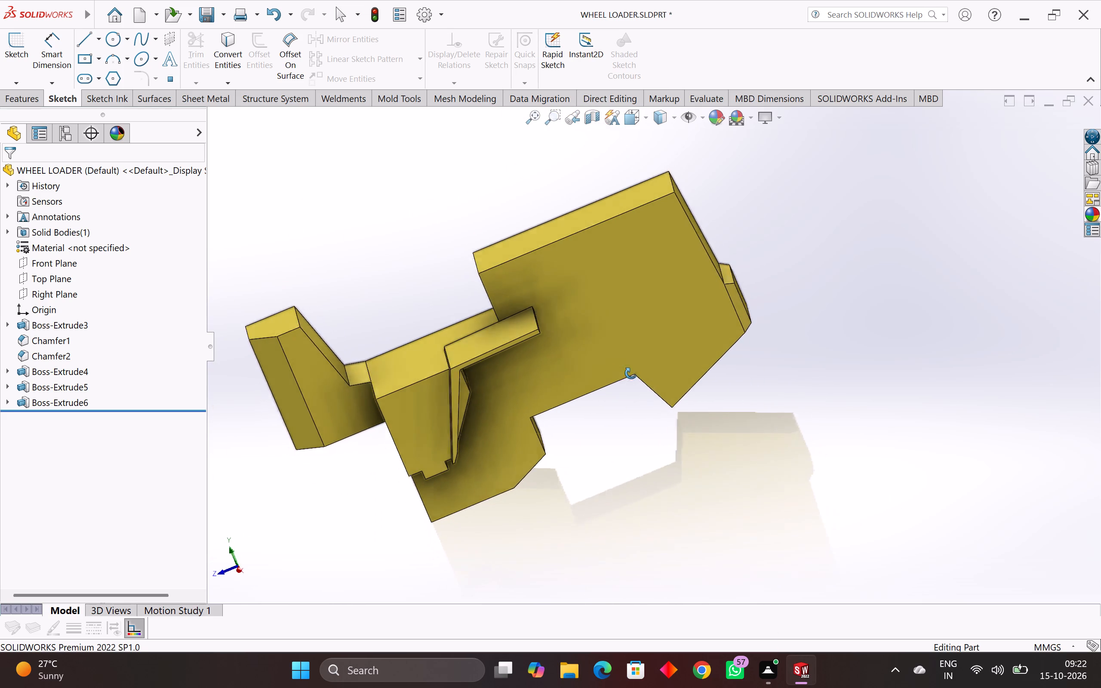
middle_click_drag(631, 373, 646, 372)
scroll(508, 303, "up", 3)
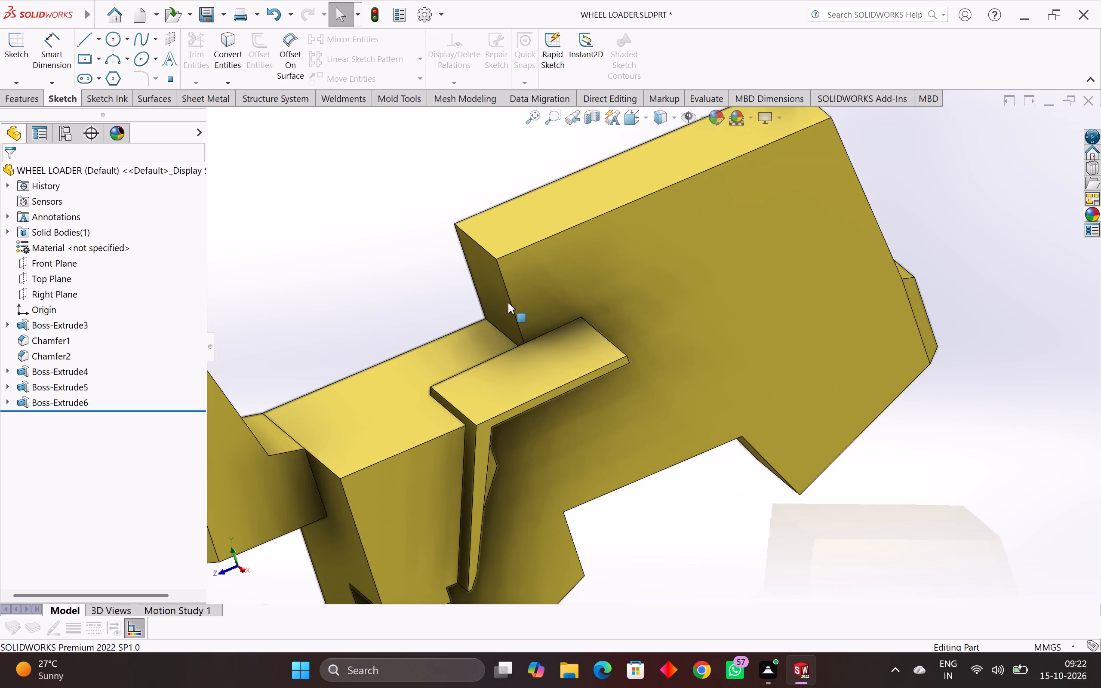
middle_click_drag(846, 305, 794, 459)
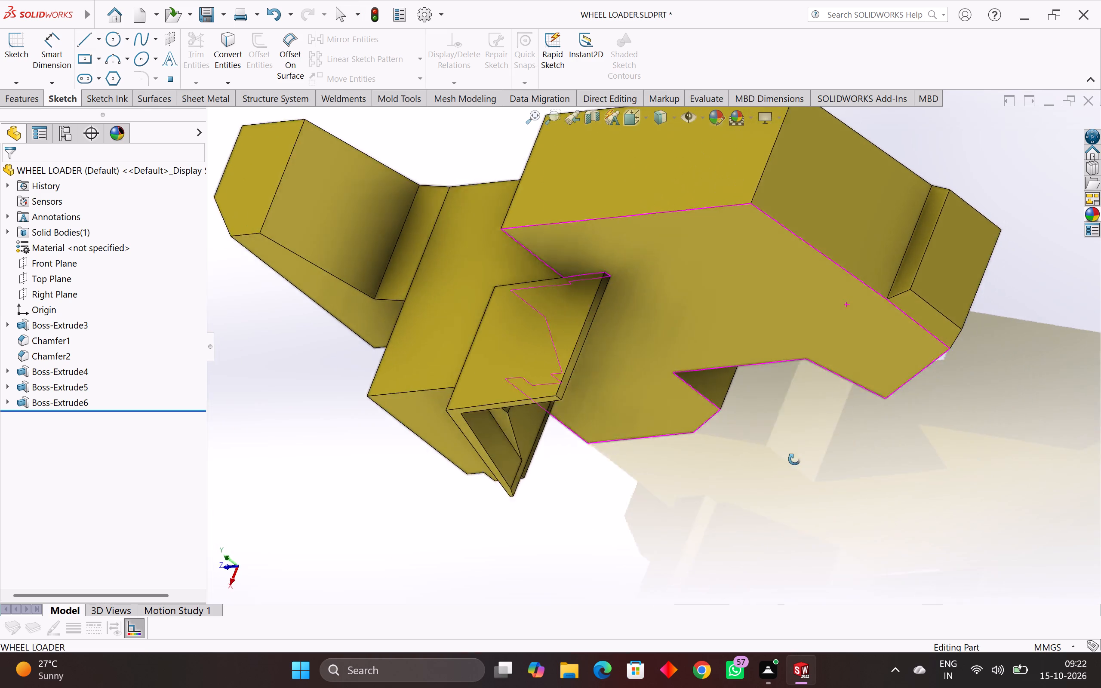
middle_click_drag(794, 459, 822, 343)
scroll(789, 344, "down", 1)
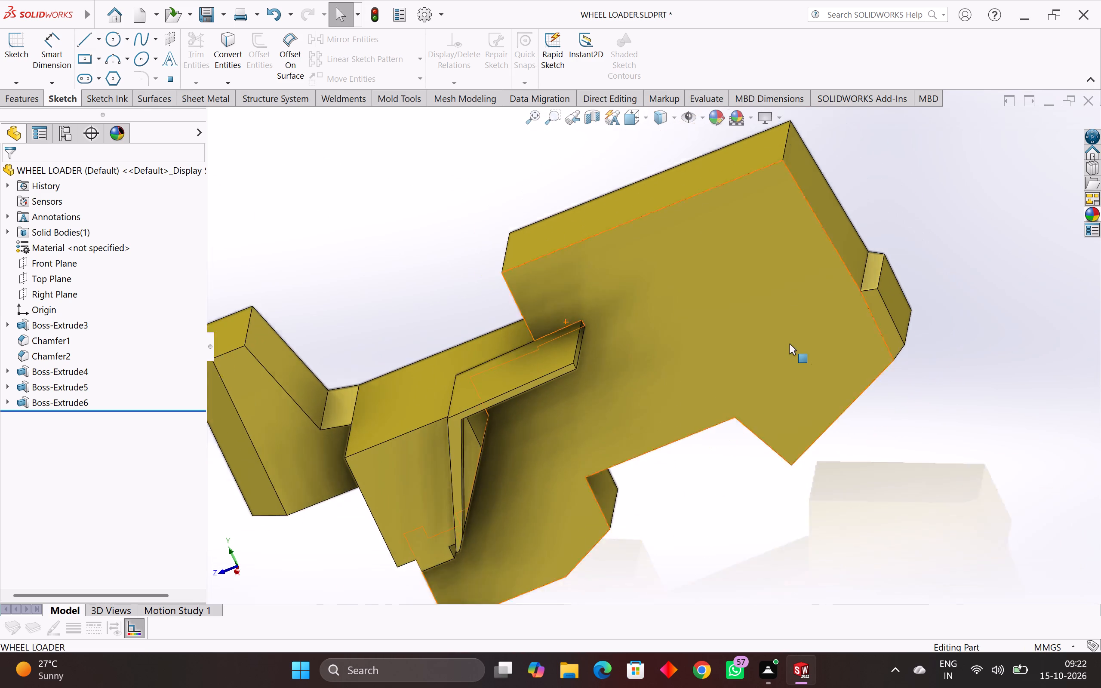
scroll(789, 344, "down", 2)
middle_click_drag(754, 332, 748, 329)
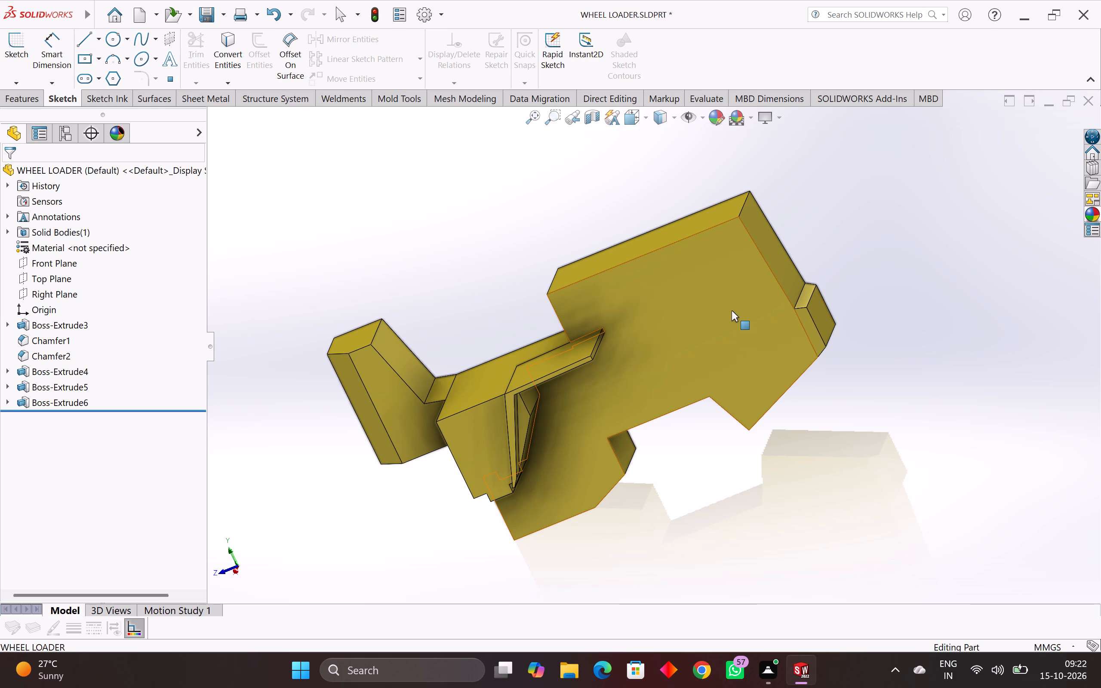
middle_click_drag(738, 316, 728, 392)
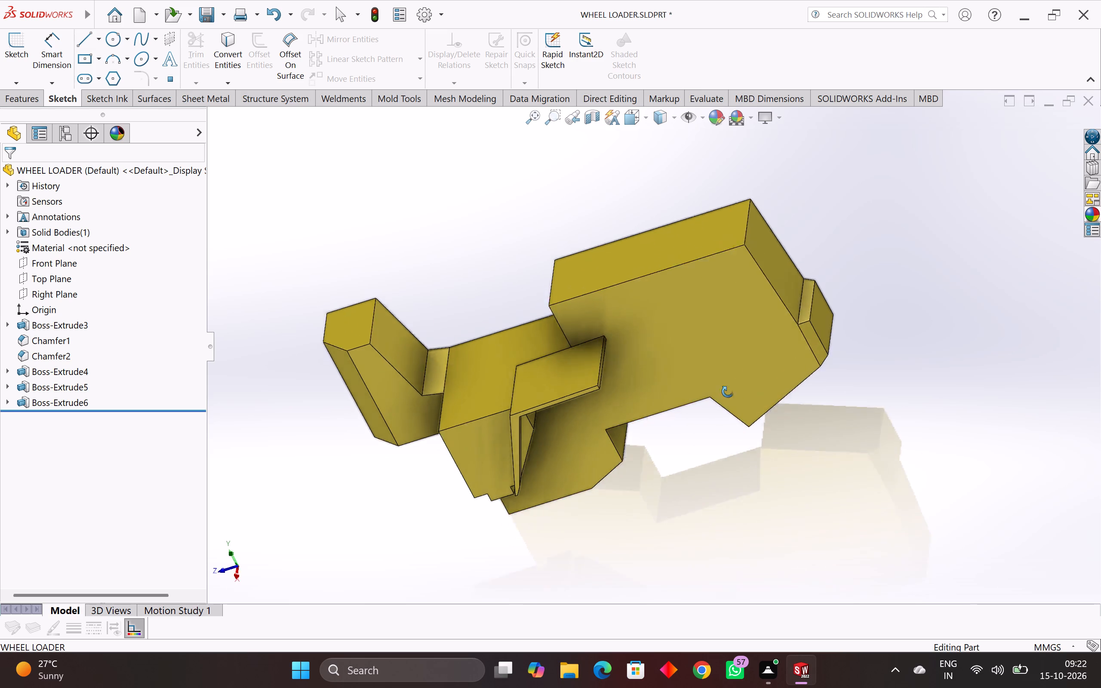
middle_click_drag(728, 392, 944, 687)
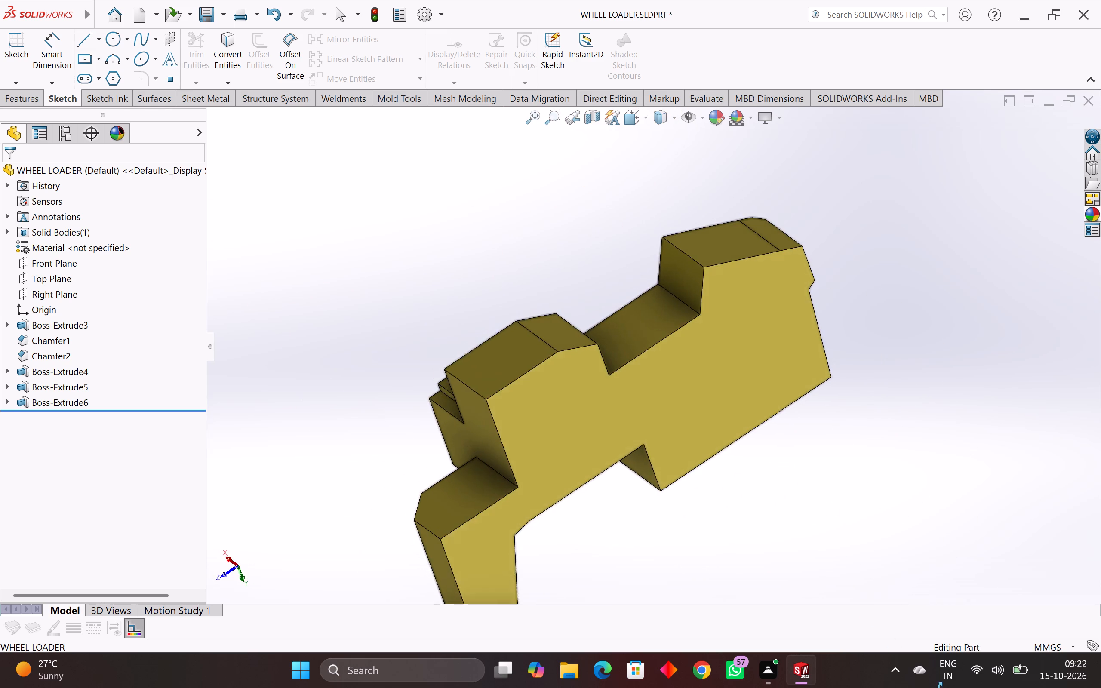
middle_click_drag(944, 687, 946, 687)
middle_click_drag(803, 261, 944, 597)
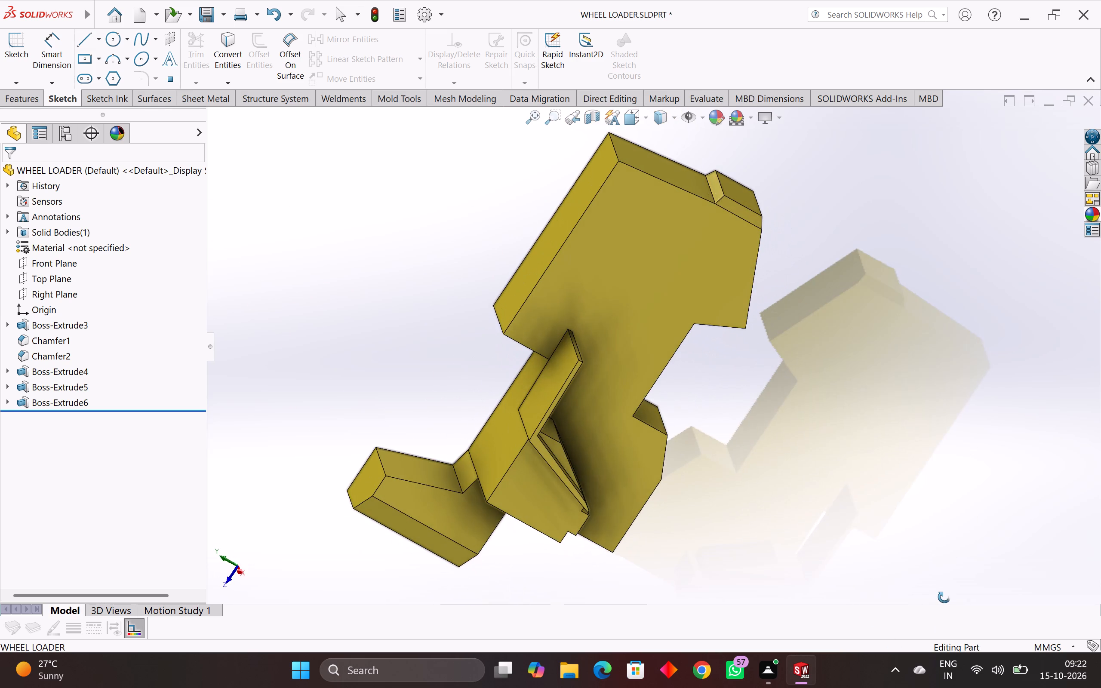
middle_click_drag(944, 597, 935, 590)
middle_click_drag(767, 188, 740, 206)
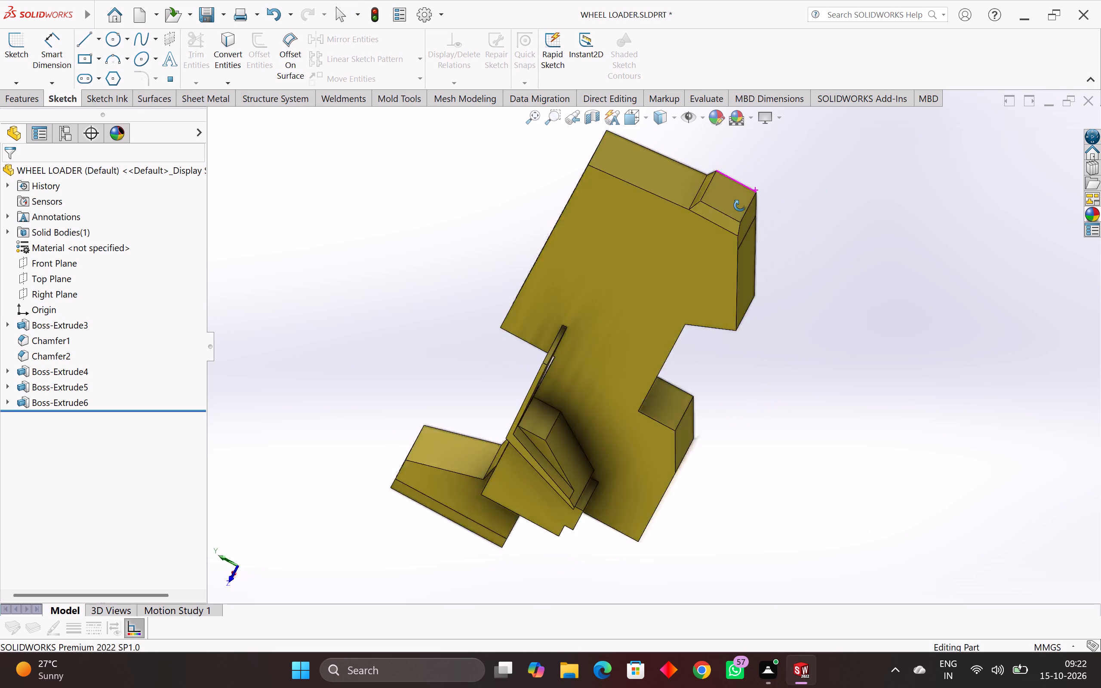
middle_click_drag(740, 206, 845, 637)
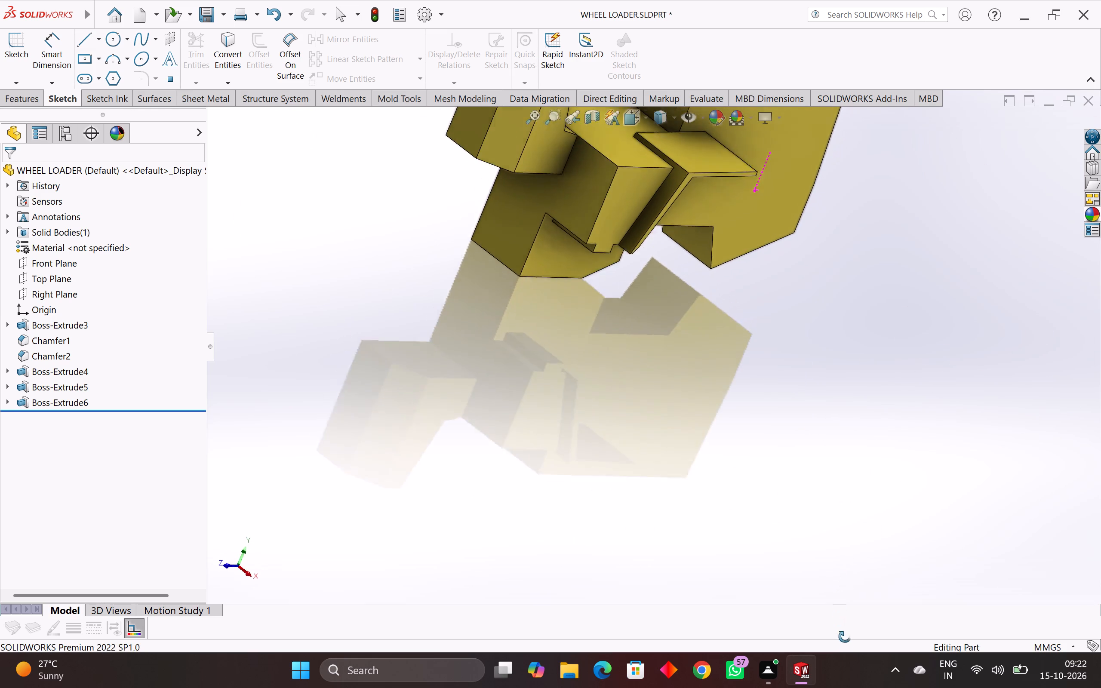
middle_click_drag(845, 637, 835, 638)
scroll(758, 323, "down", 3)
scroll(700, 159, "up", 1)
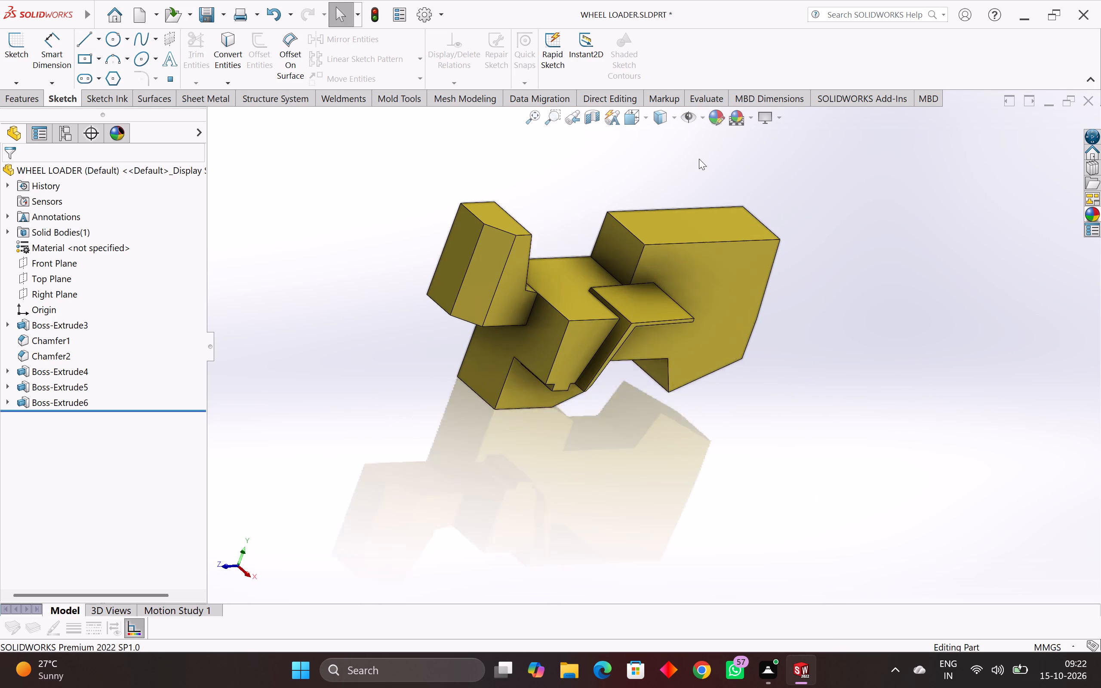
scroll(699, 159, "up", 2)
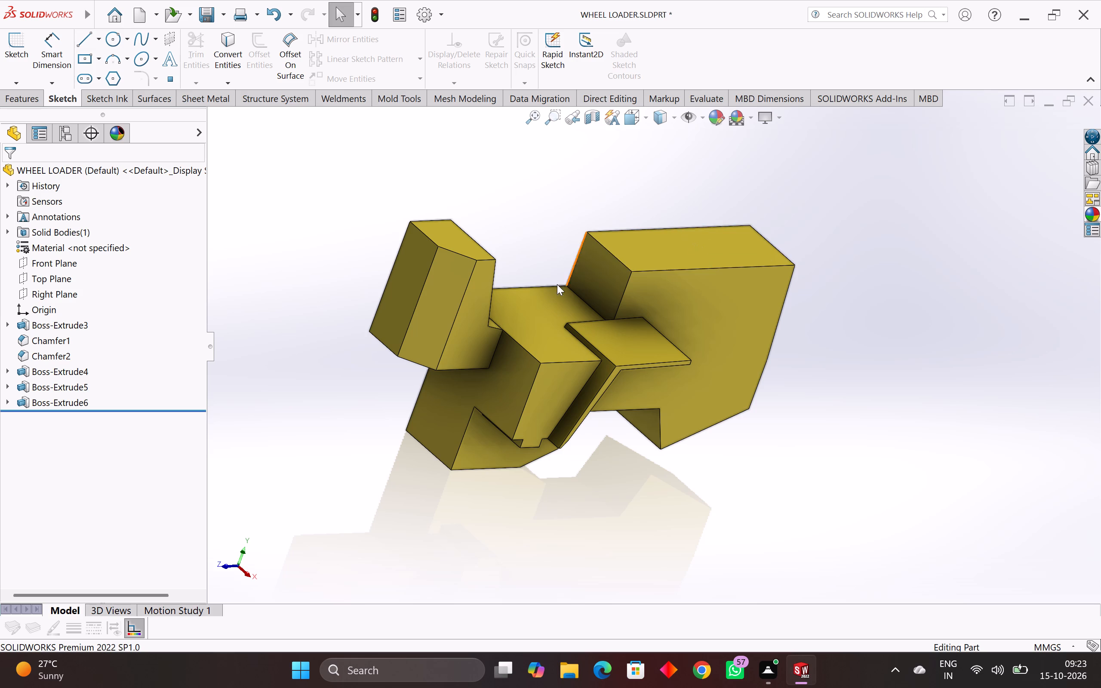
scroll(551, 296, "down", 1)
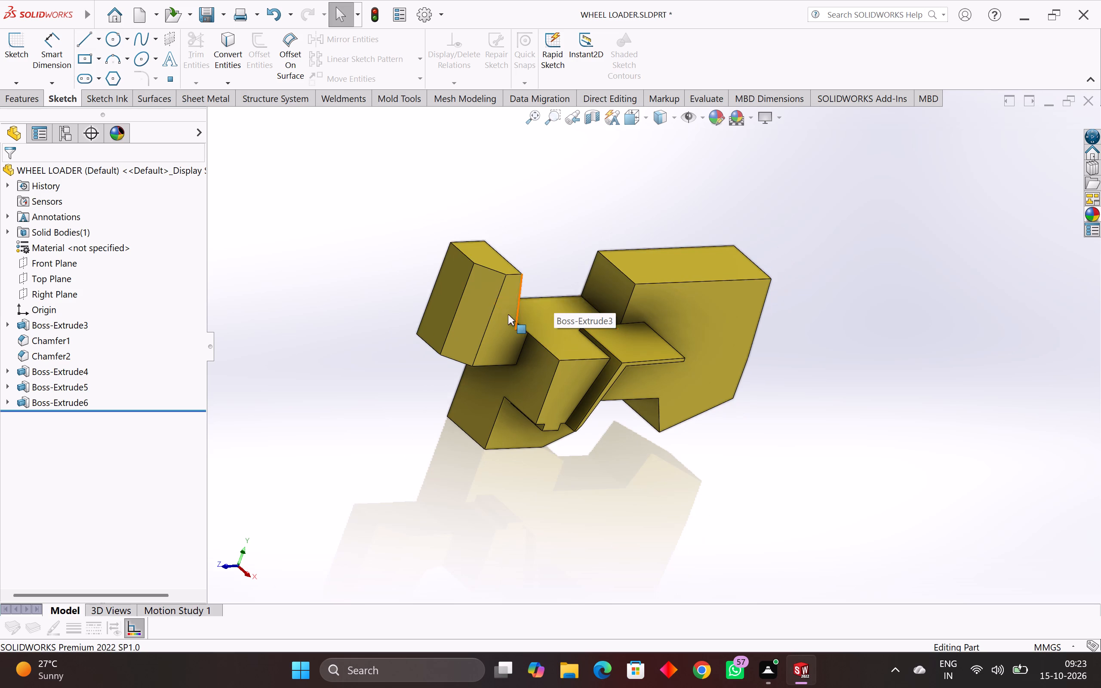
Chamfer the outer vertical corner edge of the fender plate with an asymmetric distance-distance chamfer of 9 mm and 5.5 mm.
scroll(506, 314, "down", 1)
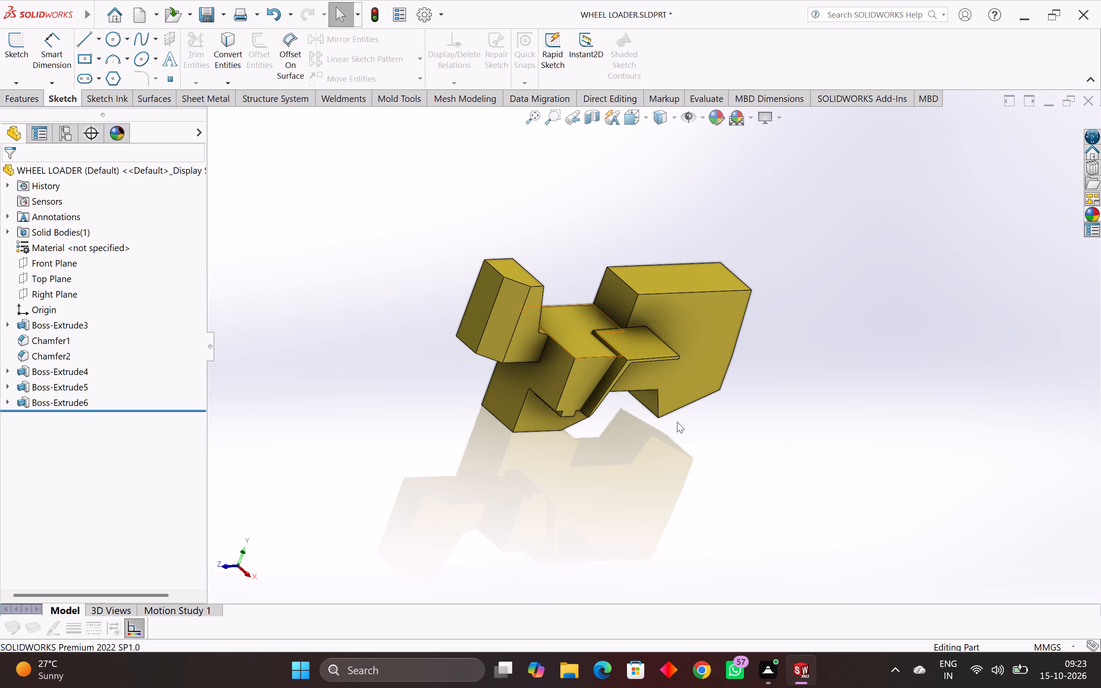
middle_click_drag(565, 249, 541, 266)
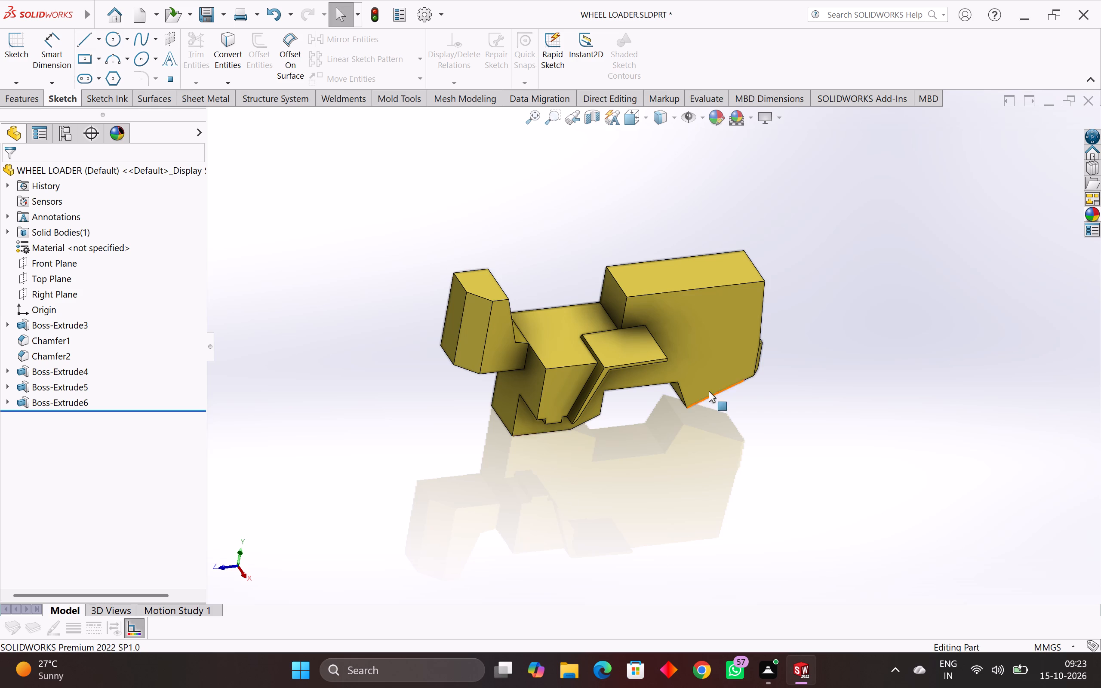
middle_click_drag(708, 391, 677, 342)
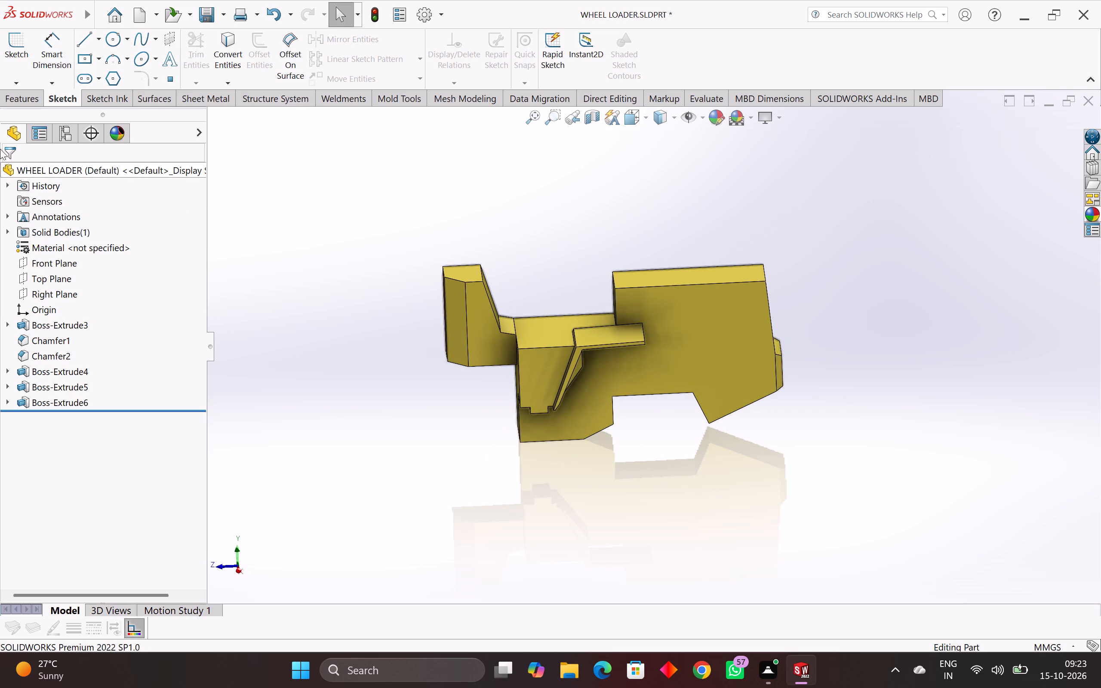
left_click(22, 103)
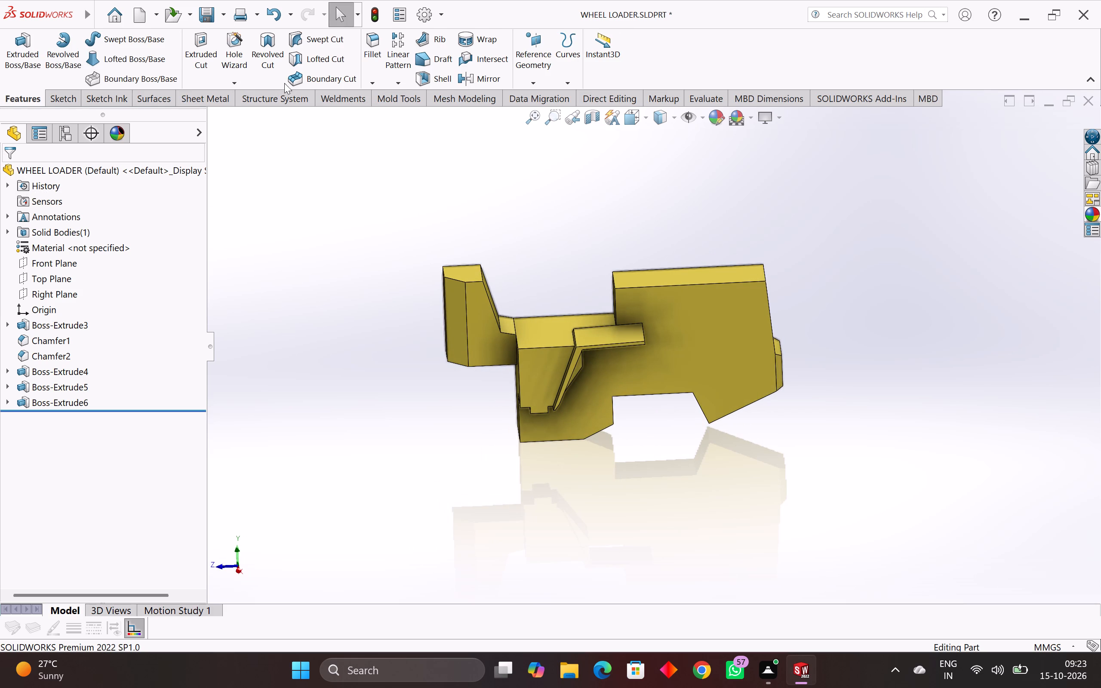
left_click(370, 83)
left_click(403, 119)
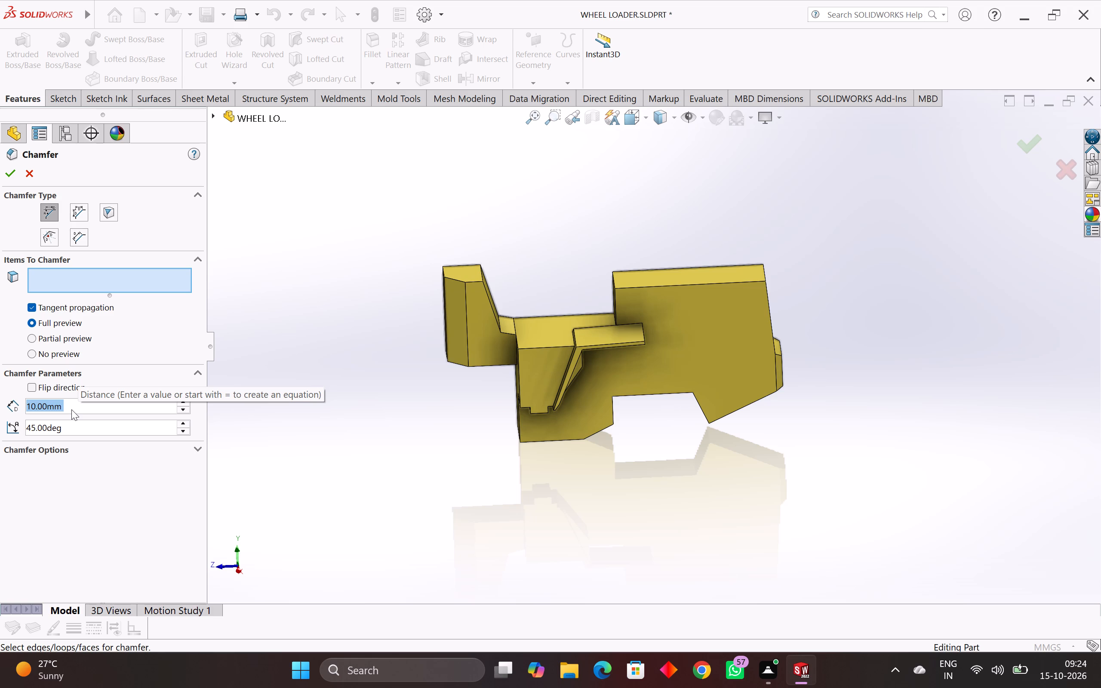
type("5.5")
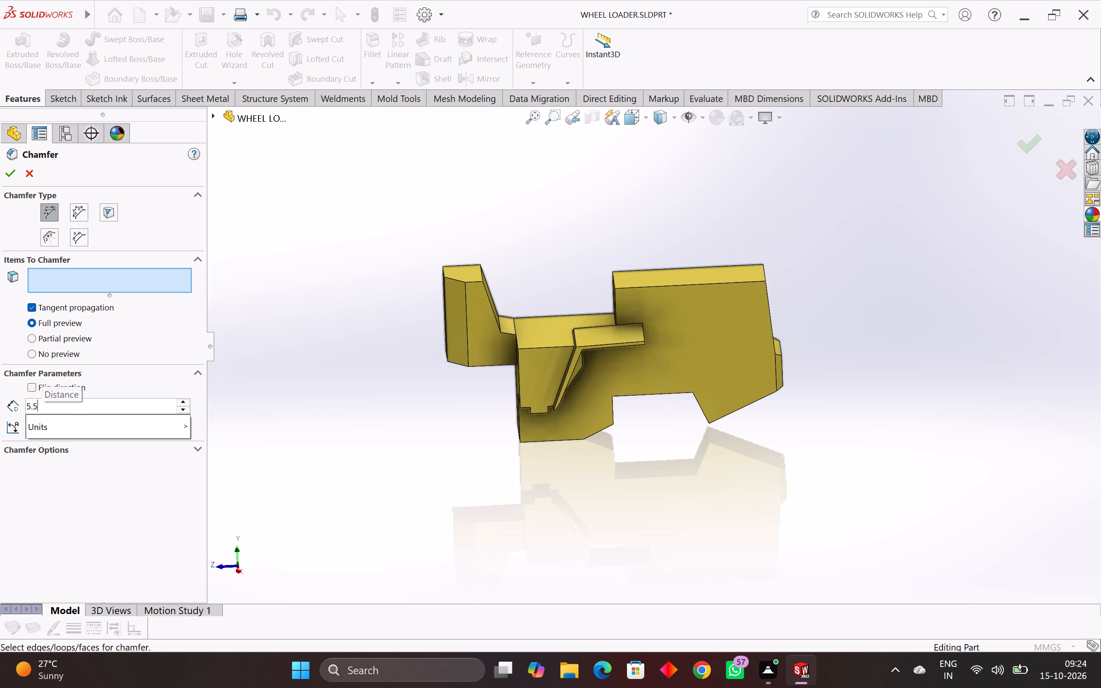
key("Return")
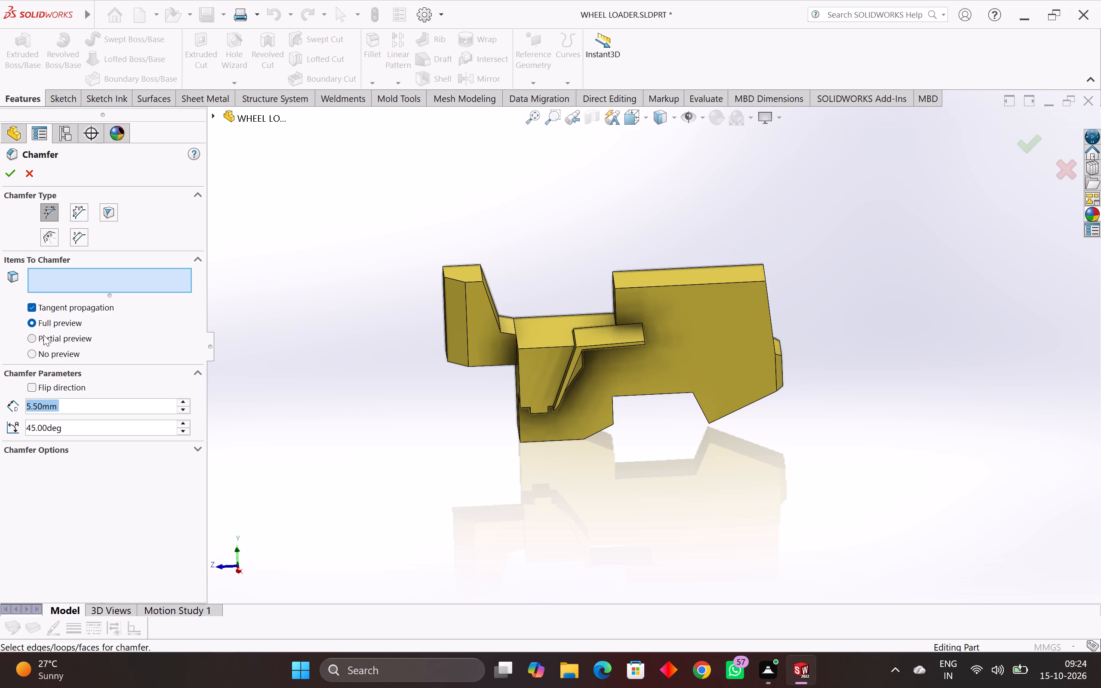
left_click(80, 211)
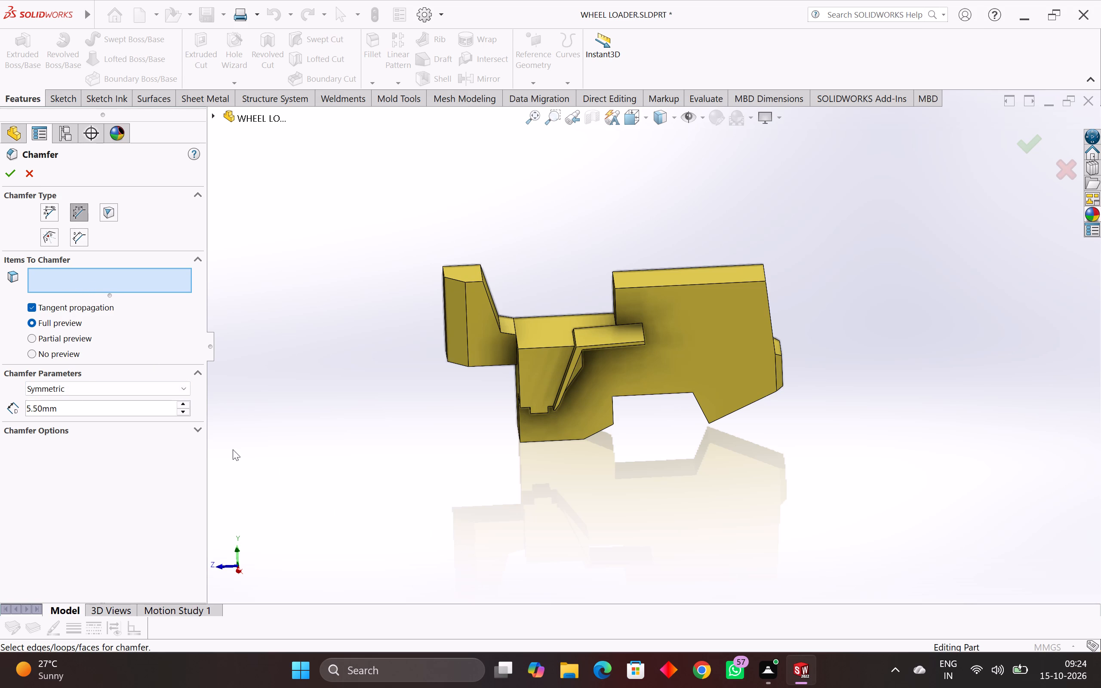
scroll(186, 441, "up", 1)
left_click(199, 426)
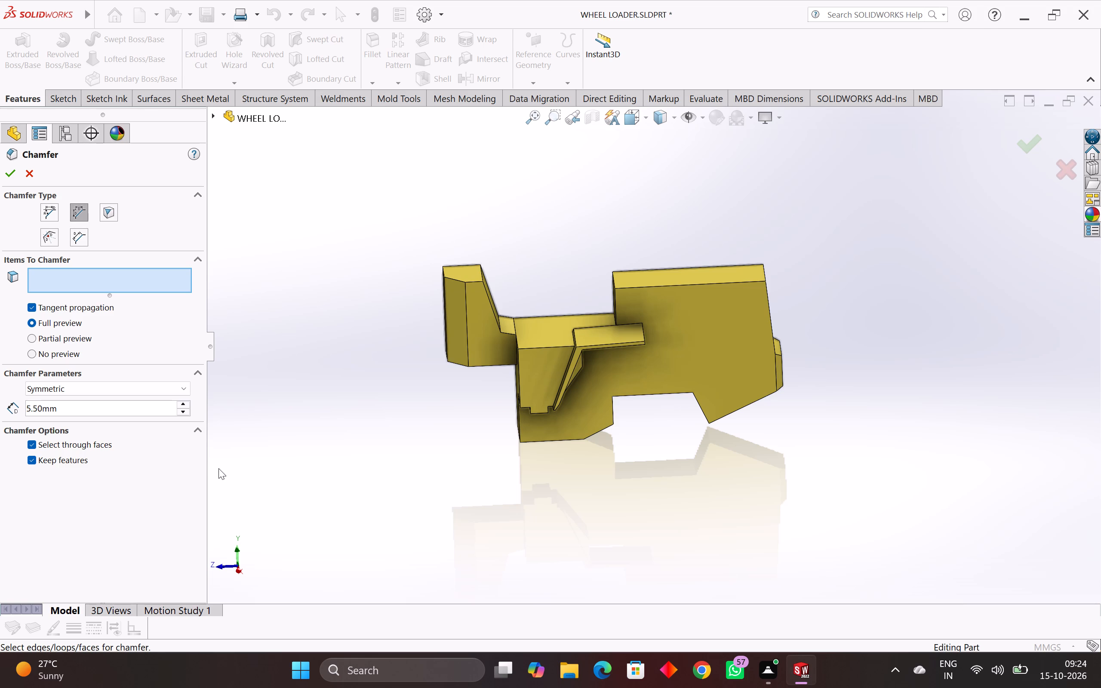
left_click(31, 307)
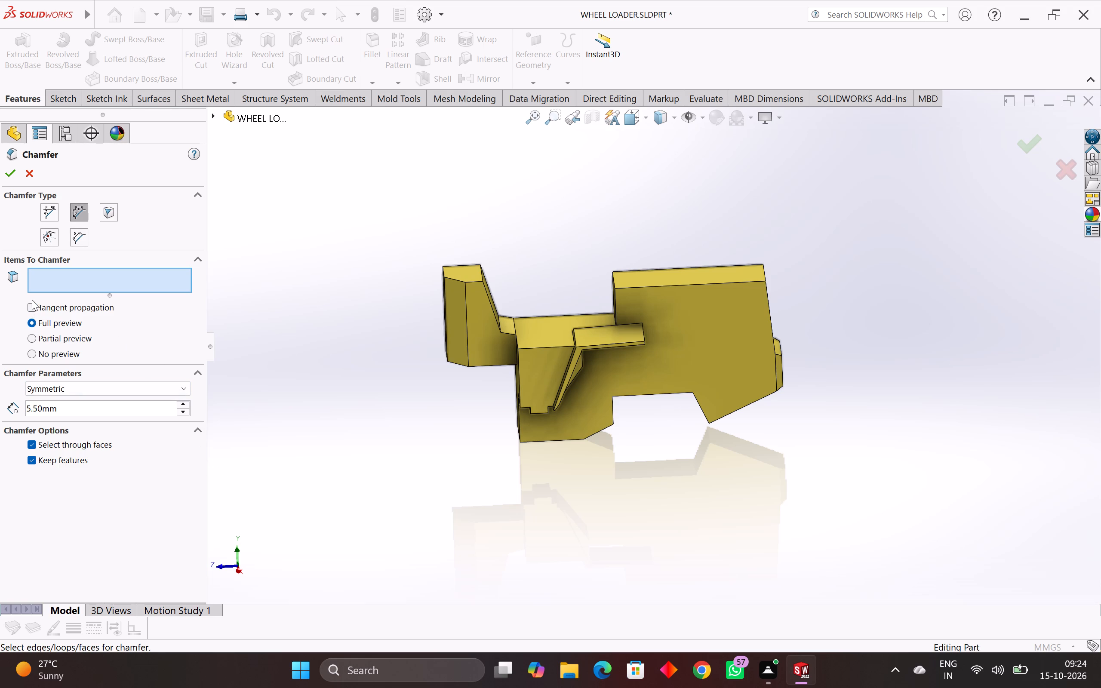
left_click(32, 308)
left_click(171, 389)
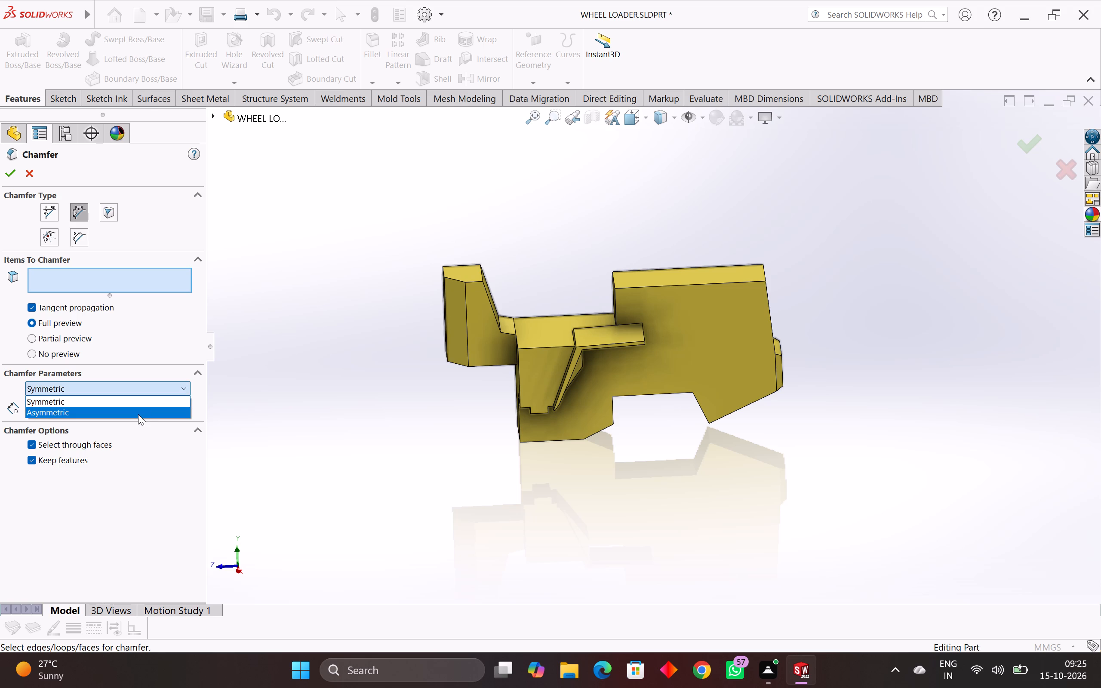
left_click(138, 414)
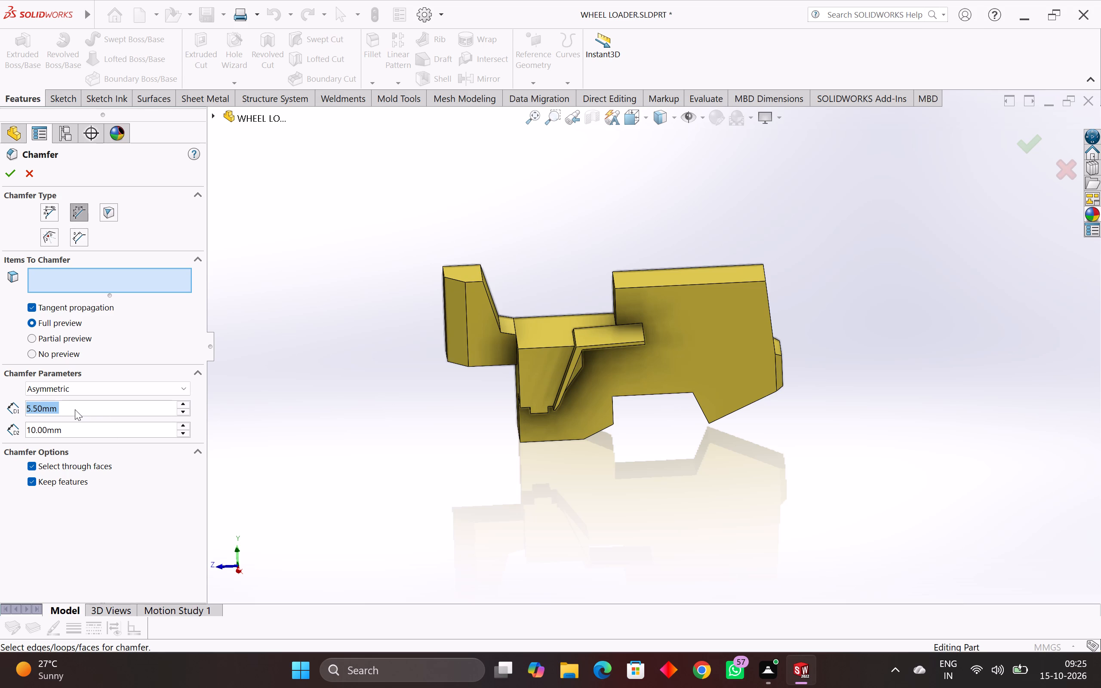
left_click_drag(75, 409, 0, 431)
key("9")
key("Return")
left_click_drag(66, 429, 0, 439)
type("5.5")
key("Return")
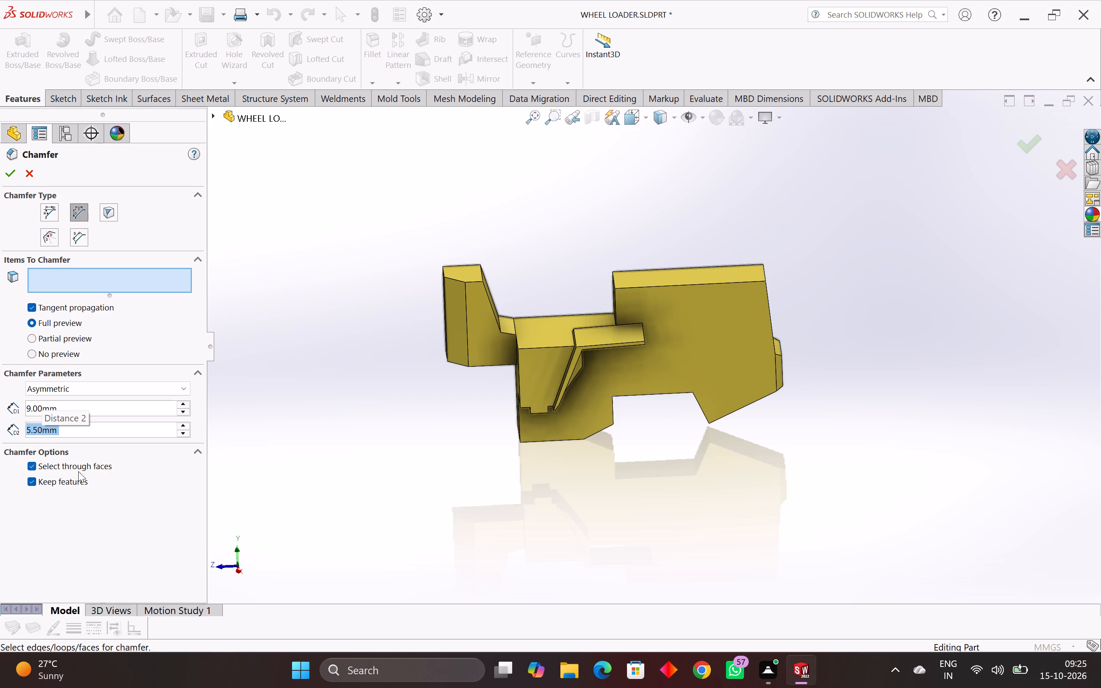
middle_click_drag(634, 399, 601, 409)
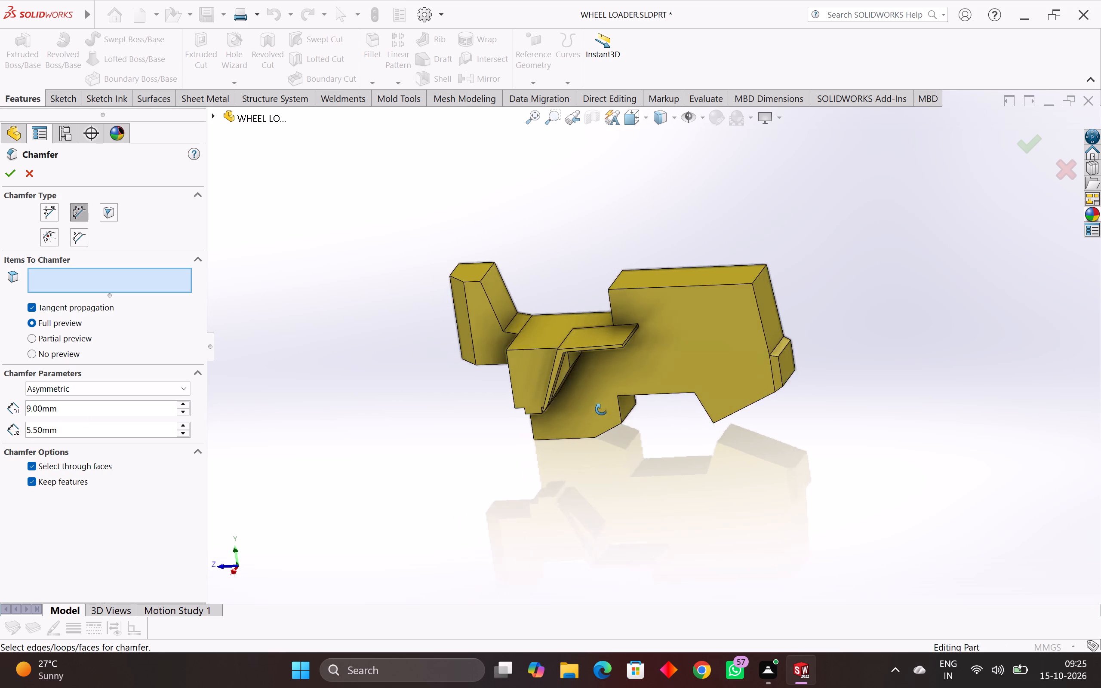
middle_click_drag(601, 409, 587, 419)
scroll(583, 365, "up", 5)
scroll(727, 384, "up", 3)
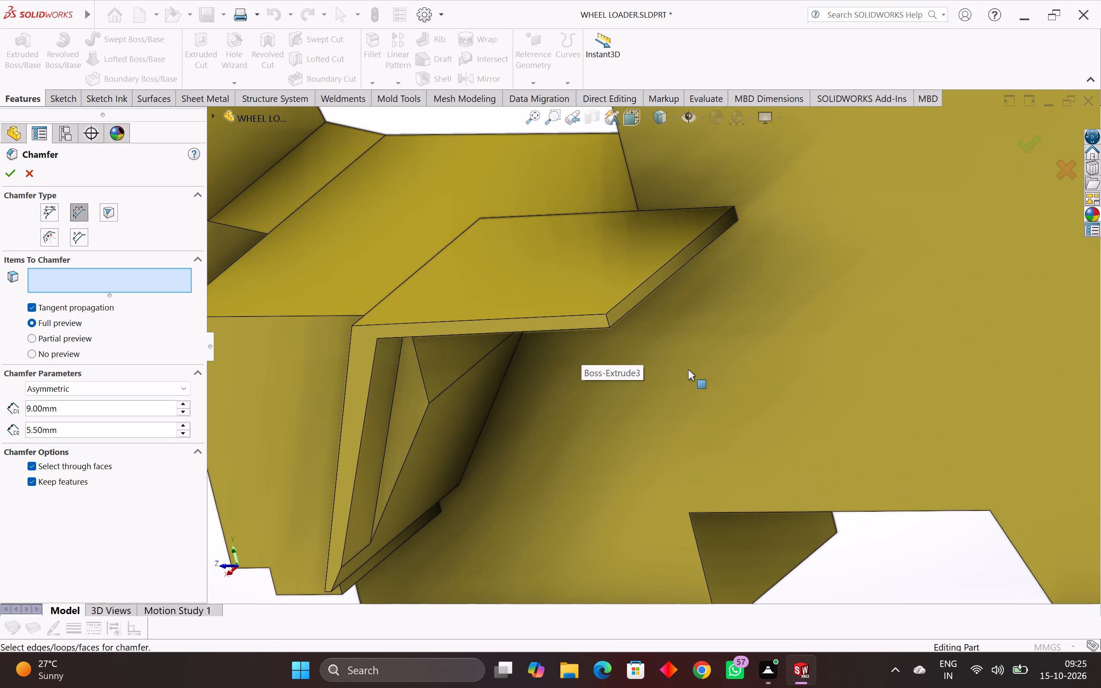
left_click(609, 321)
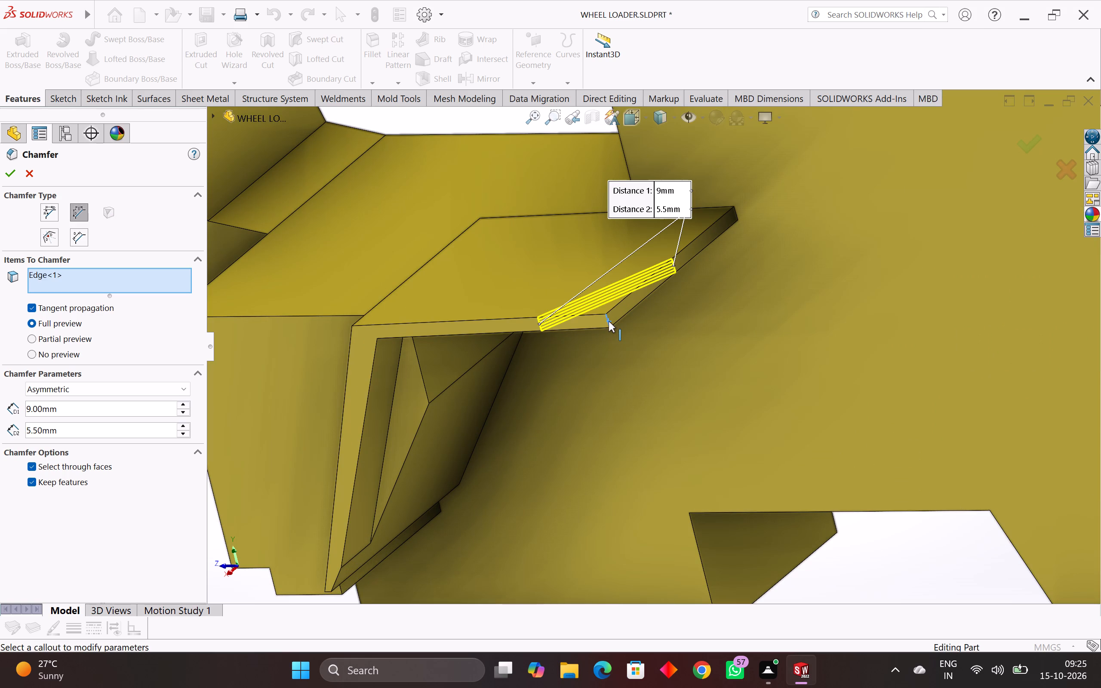
middle_click_drag(613, 362, 616, 436)
left_click(9, 176)
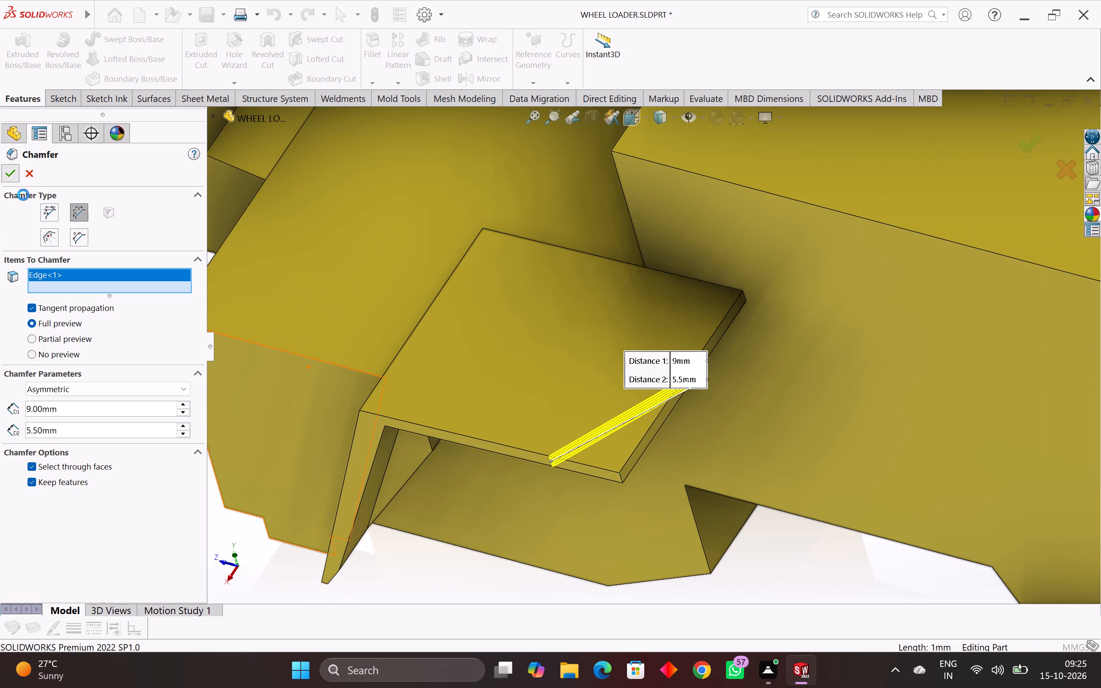
Start a sketch on the body's flat top face beside the fender and draw a corner rectangle about 6.7 by 10 mm from the fender's inner corner.
middle_click_drag(324, 537, 334, 556)
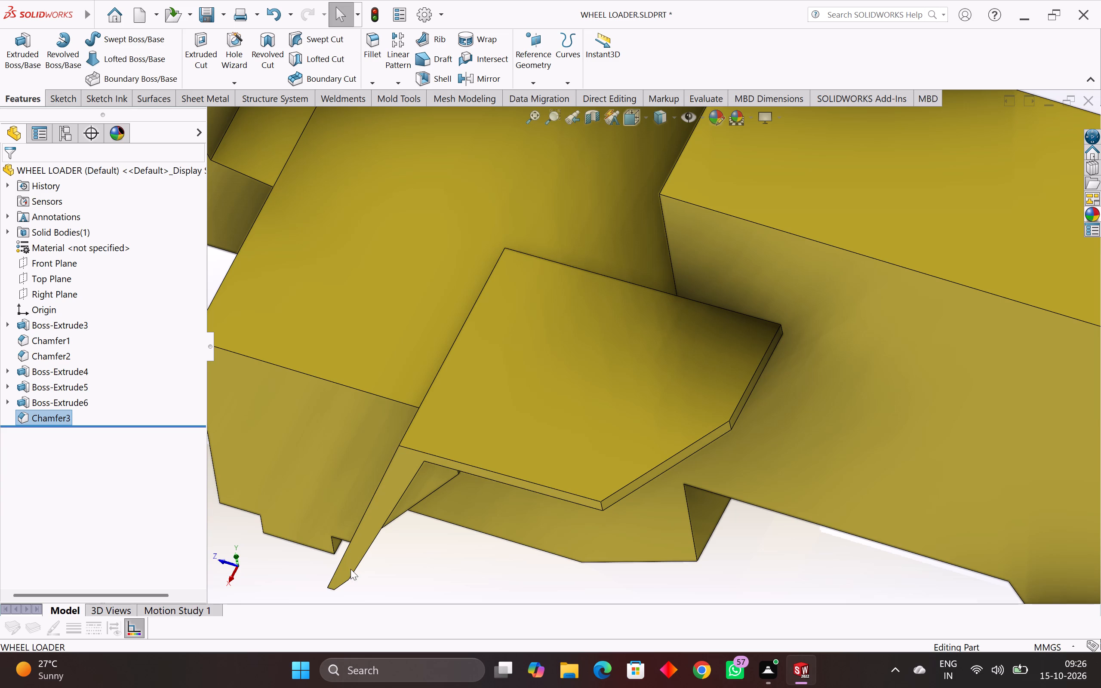
middle_click_drag(399, 494, 479, 687)
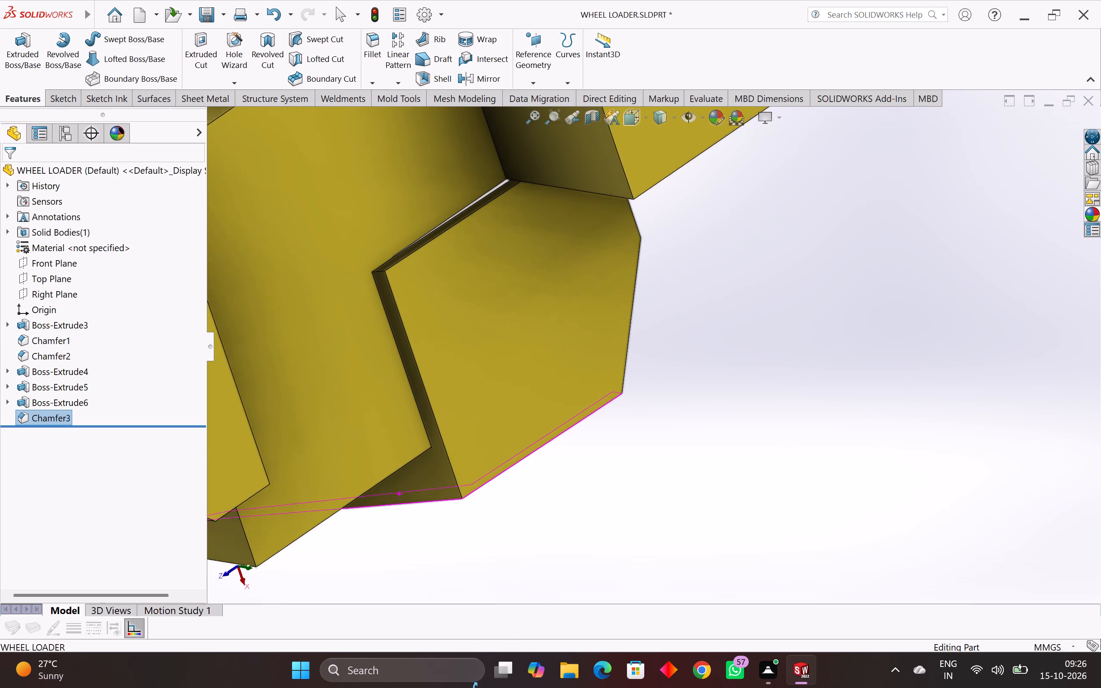
middle_click_drag(479, 687, 480, 687)
middle_click_drag(391, 451, 416, 496)
left_click(339, 320)
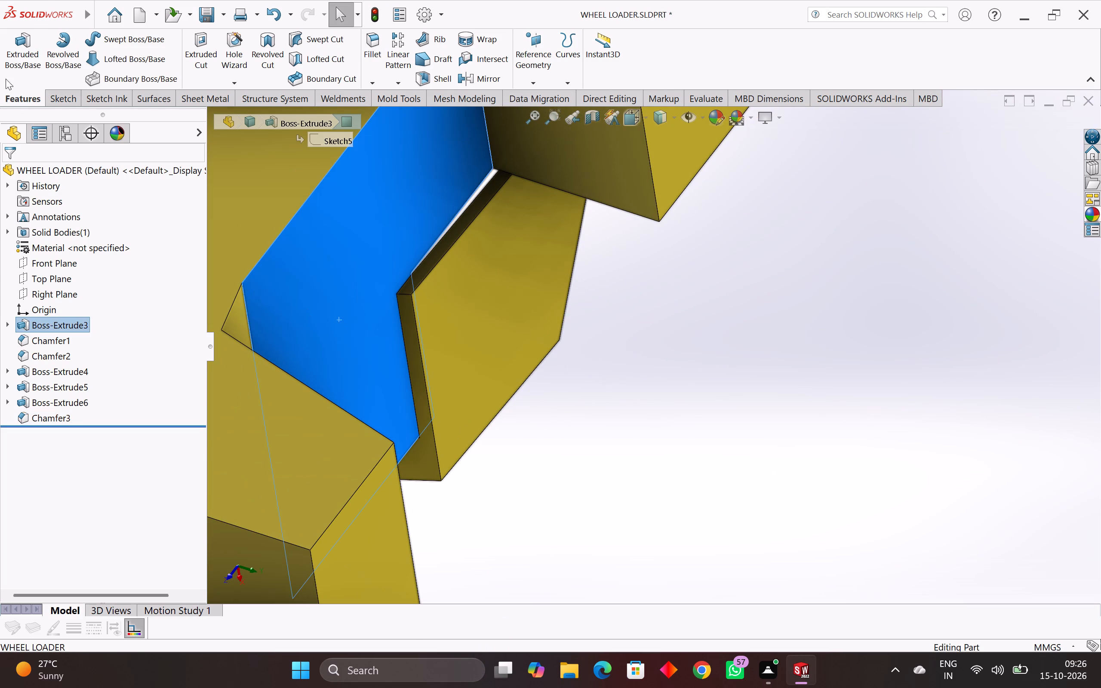
left_click(58, 103)
left_click(20, 44)
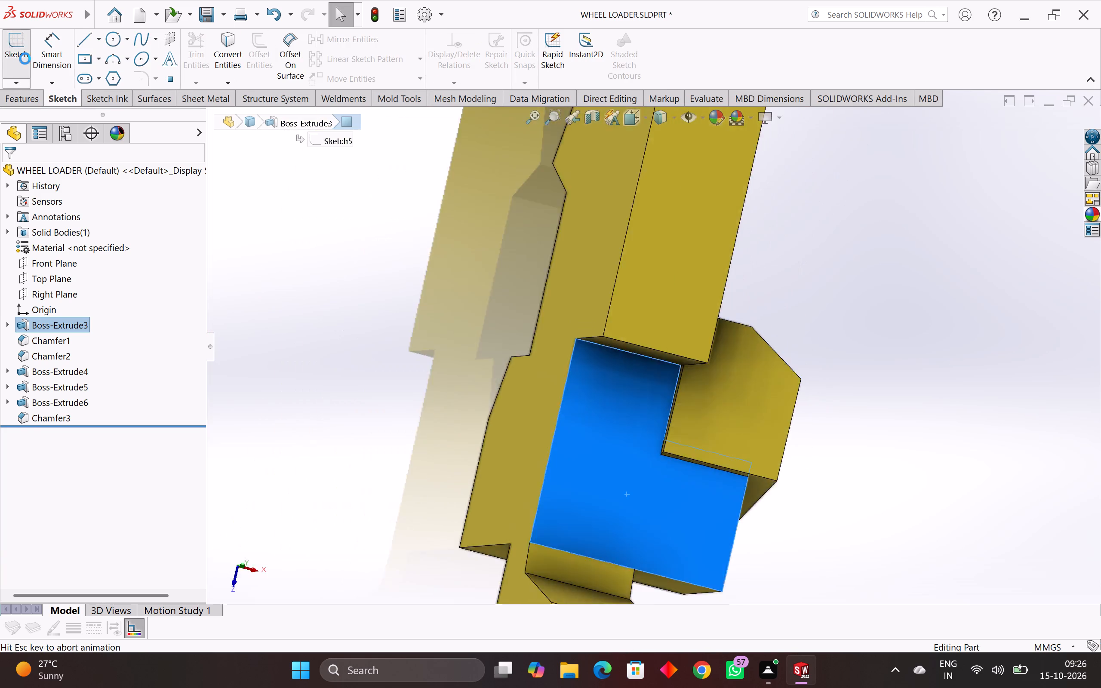
scroll(662, 432, "up", 4)
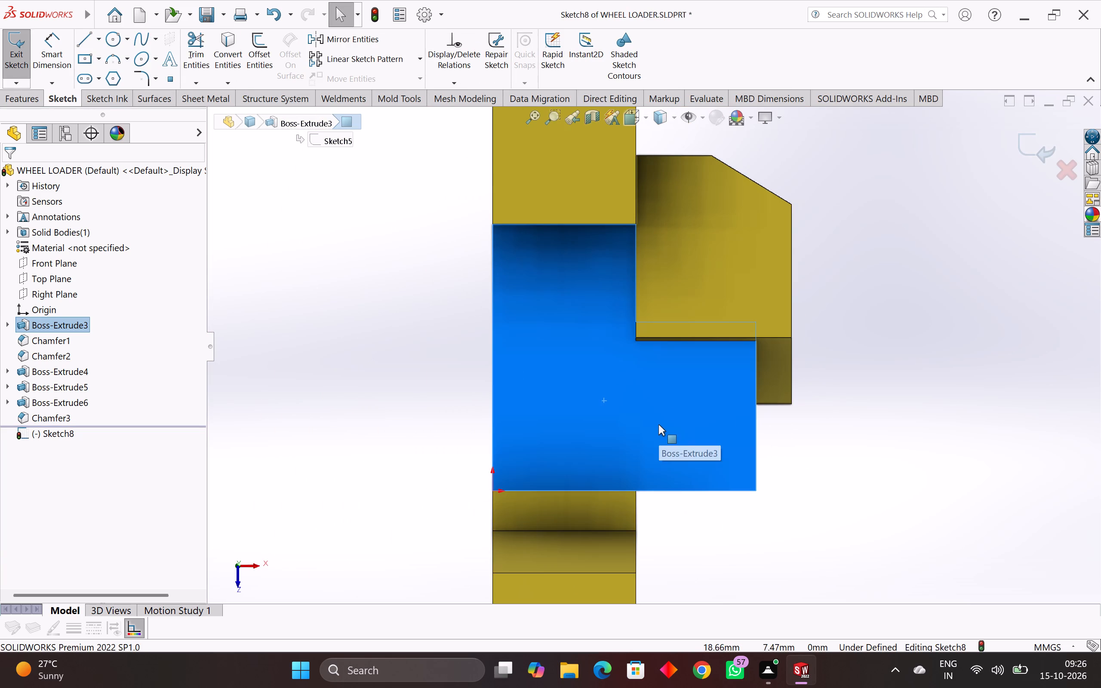
left_click(392, 416)
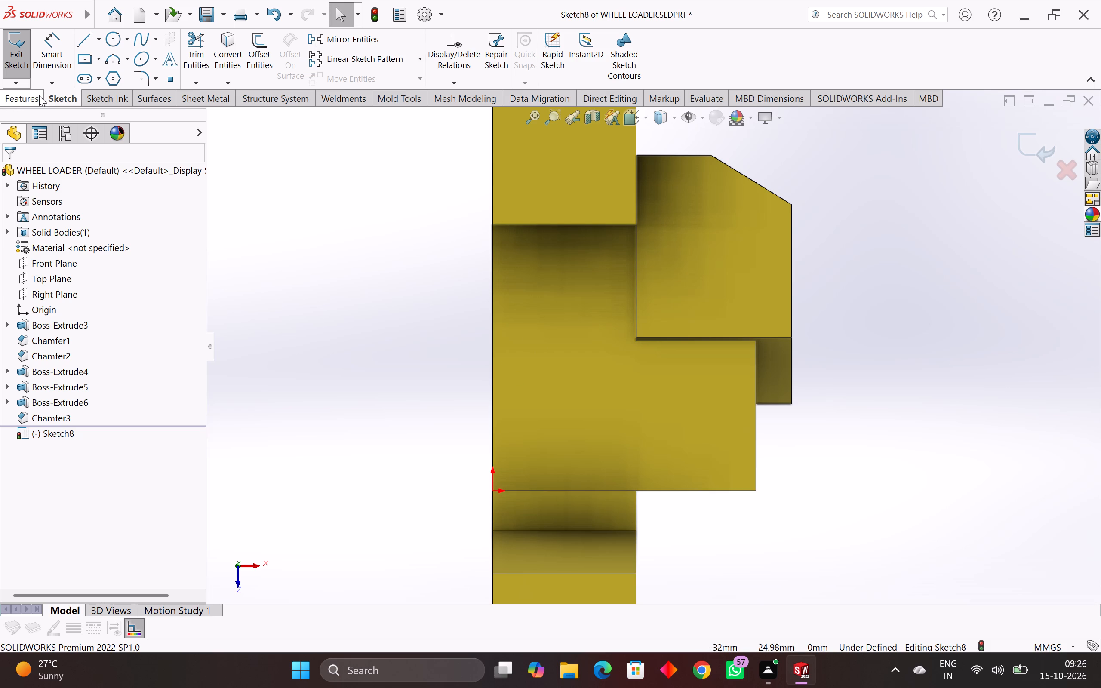
left_click(85, 60)
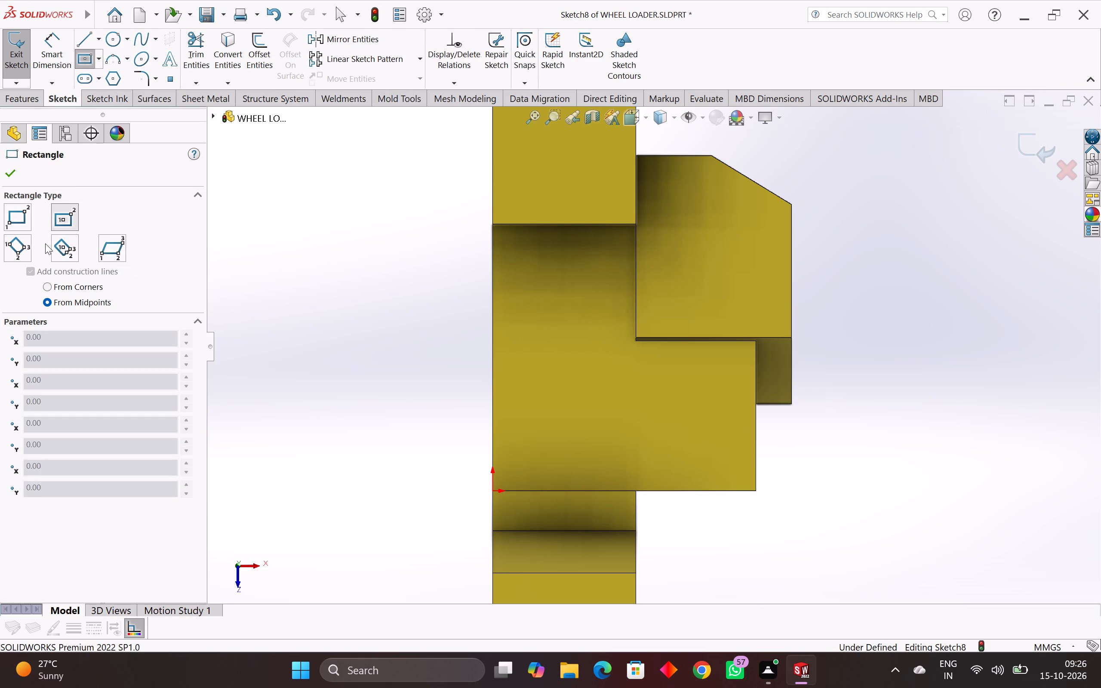
left_click(17, 217)
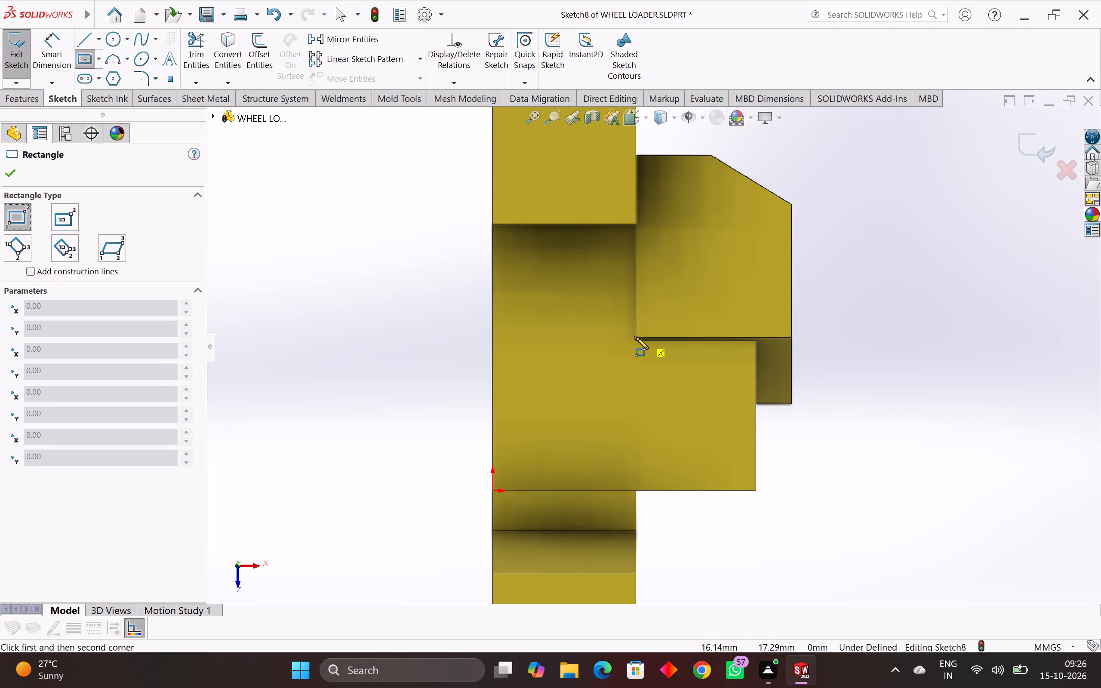
left_click(636, 337)
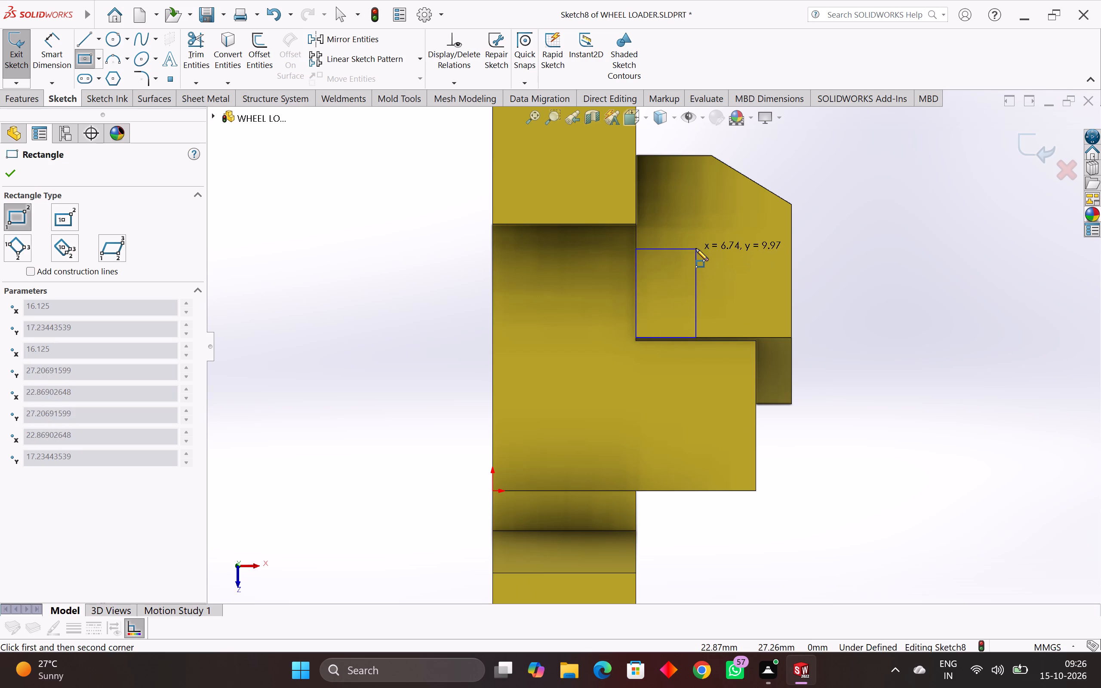
left_click(696, 249)
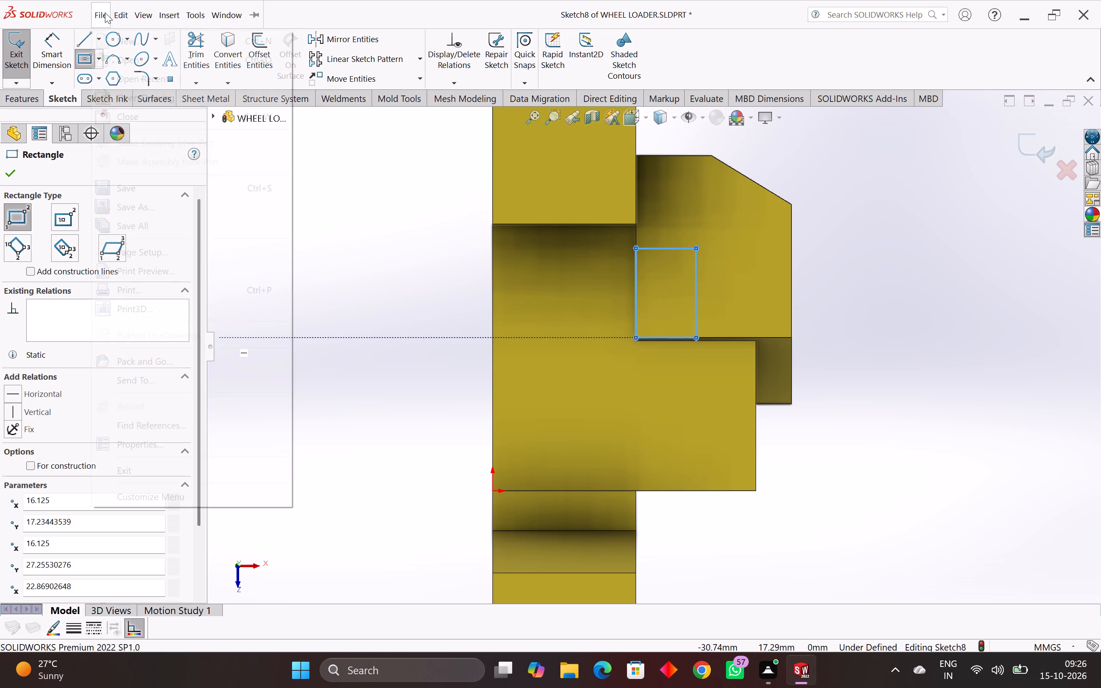
Dimension the rectangle to 10.5 mm along the body side and 5 mm across the fender.
left_click(50, 53)
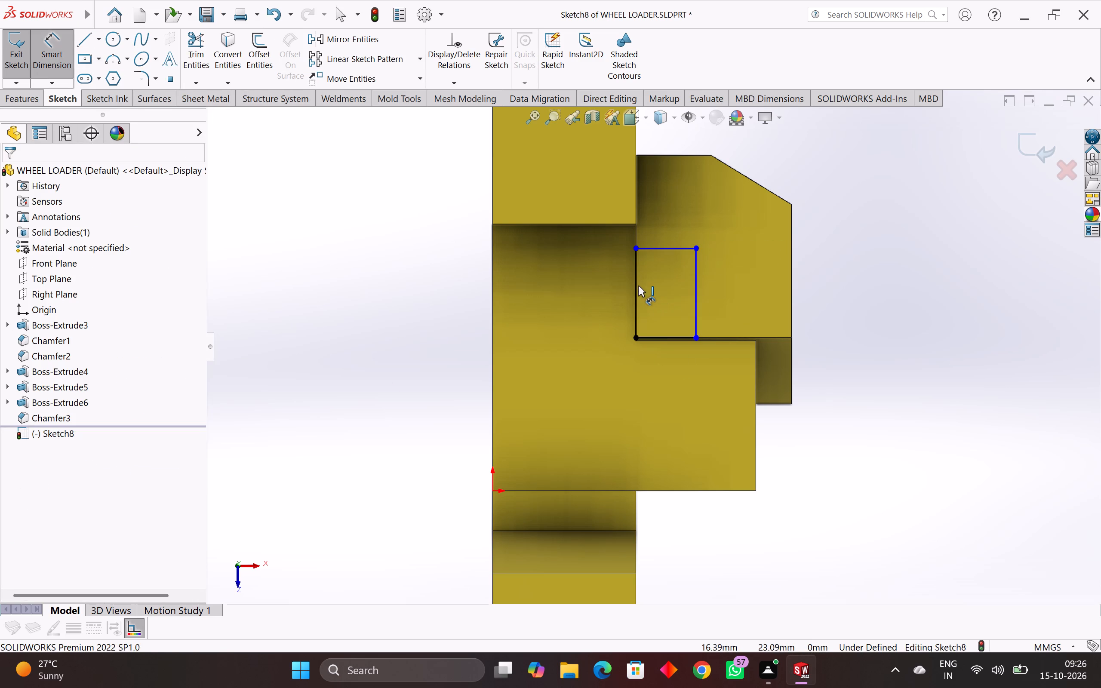
left_click(636, 284)
left_click(576, 289)
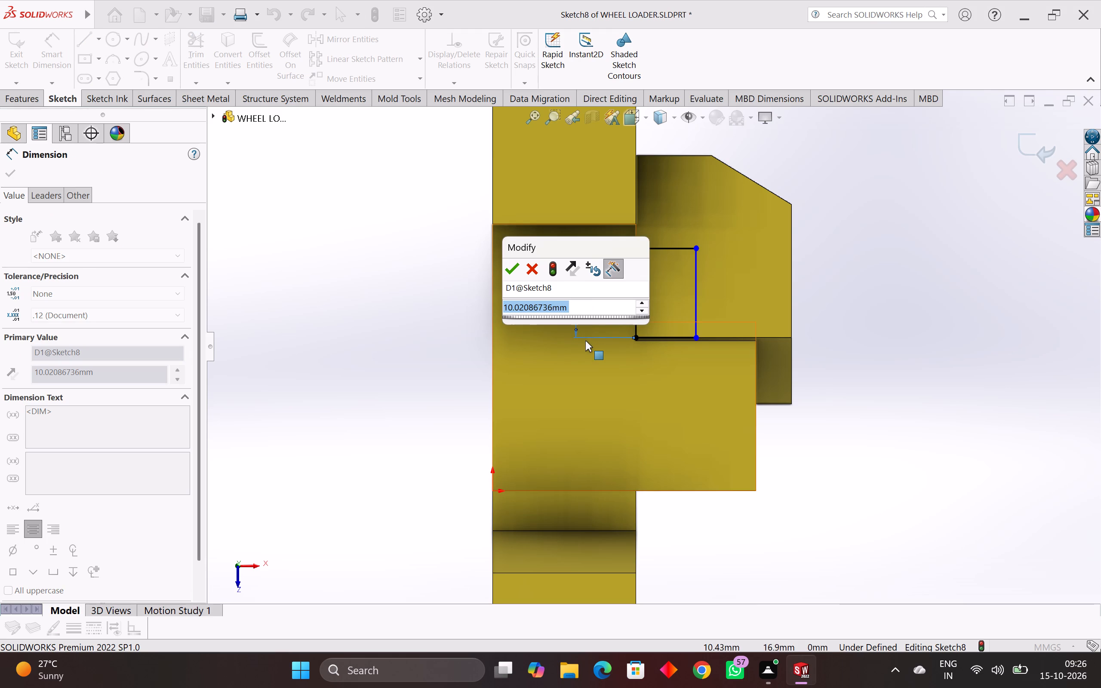
type("10.5")
key("Return")
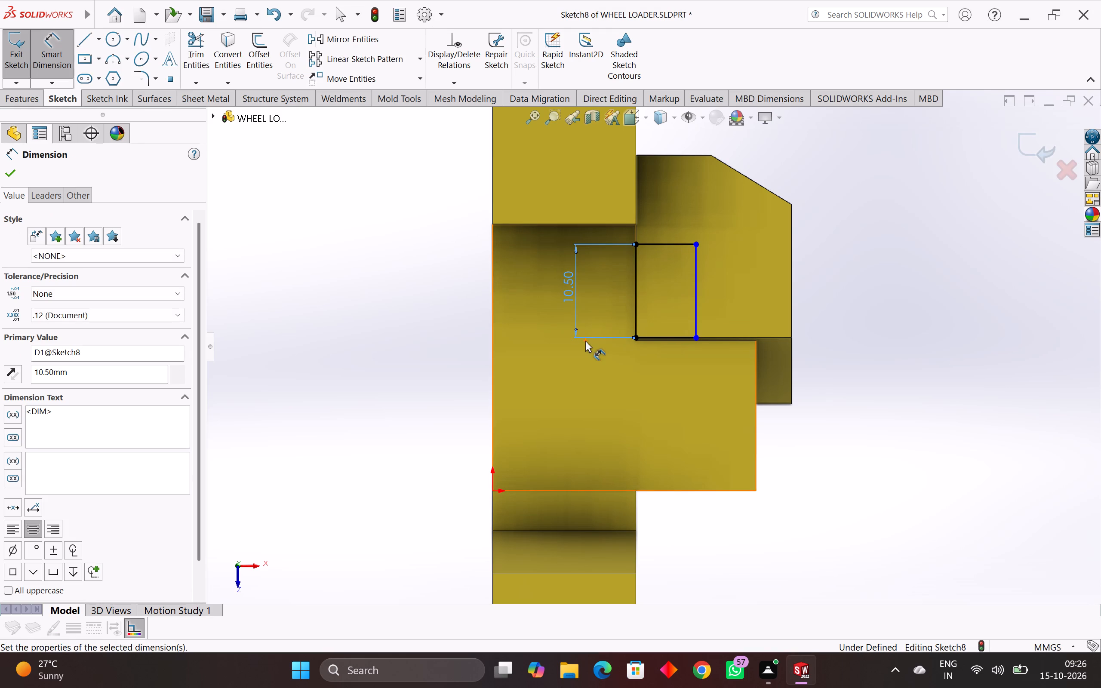
left_click(663, 243)
left_click(664, 217)
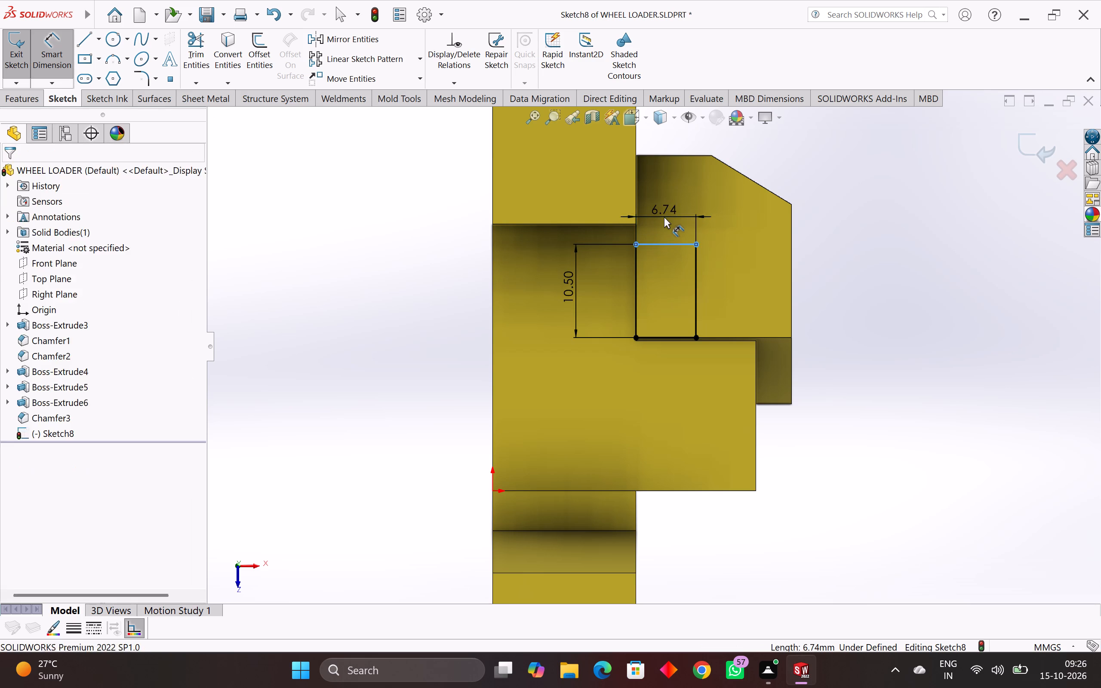
key("5")
key("Return")
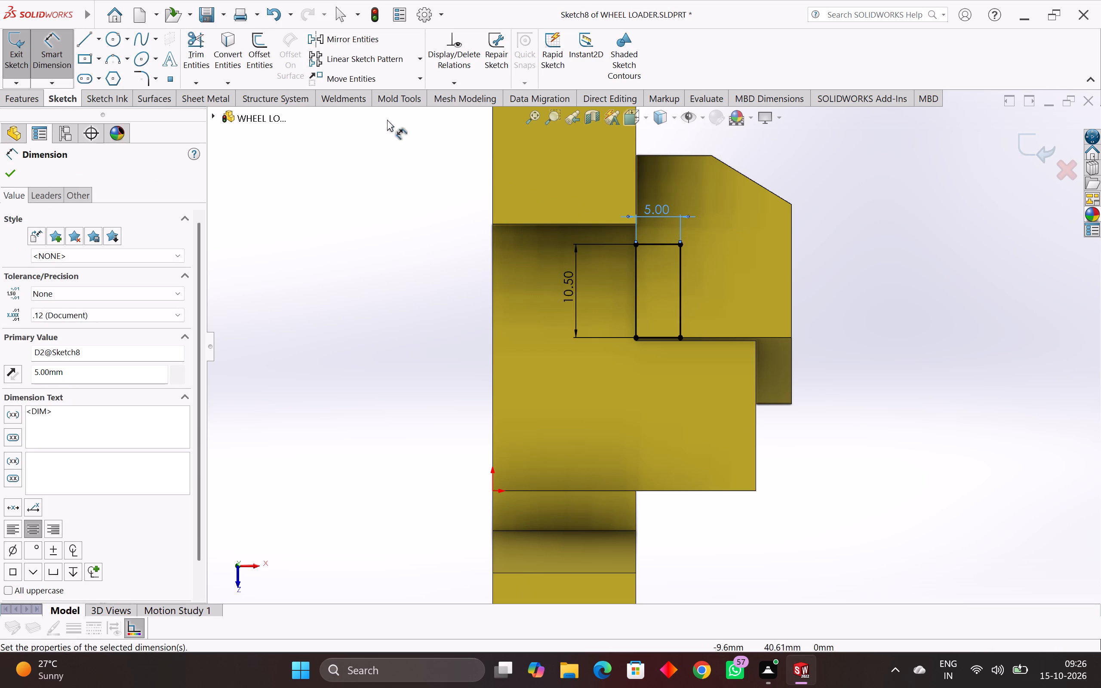
left_click(12, 170)
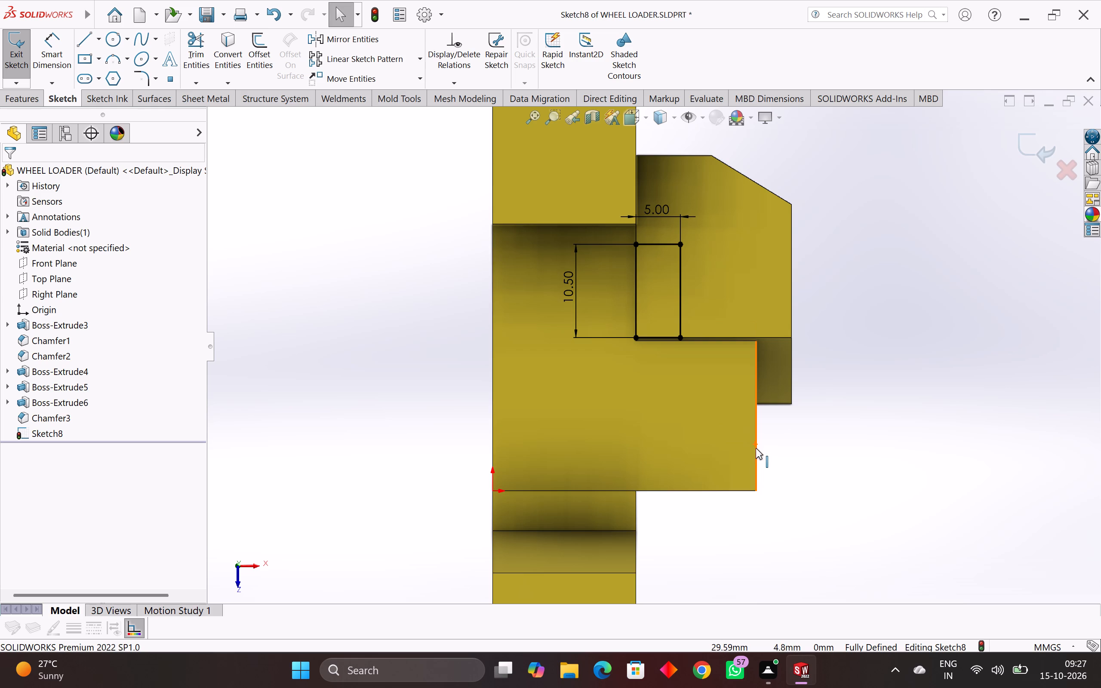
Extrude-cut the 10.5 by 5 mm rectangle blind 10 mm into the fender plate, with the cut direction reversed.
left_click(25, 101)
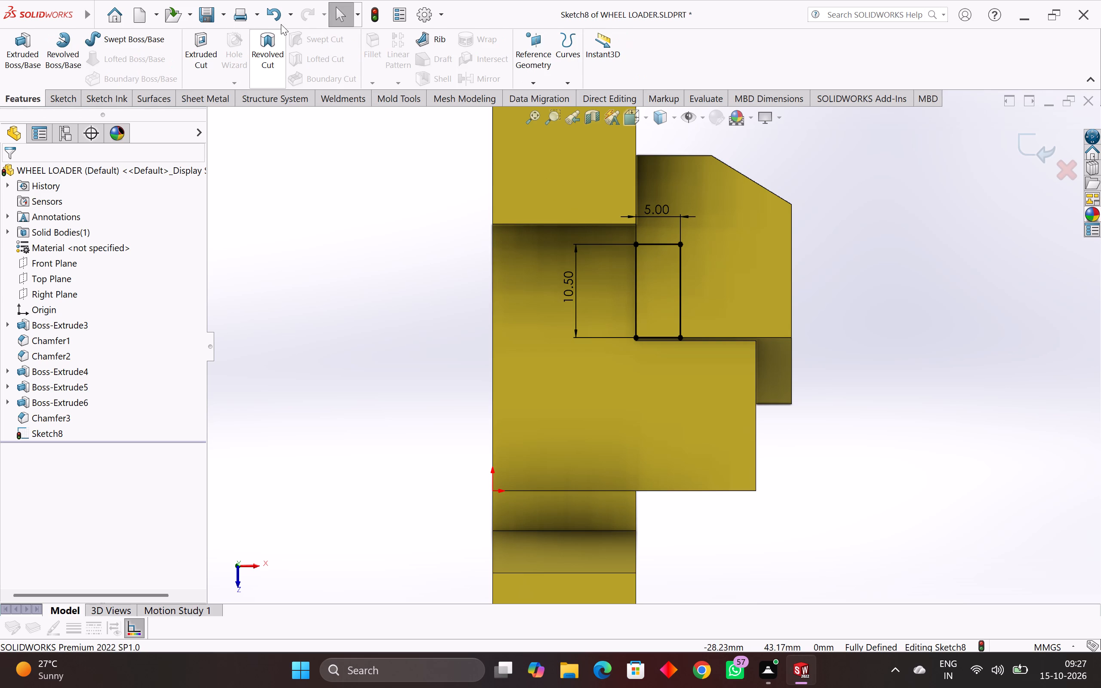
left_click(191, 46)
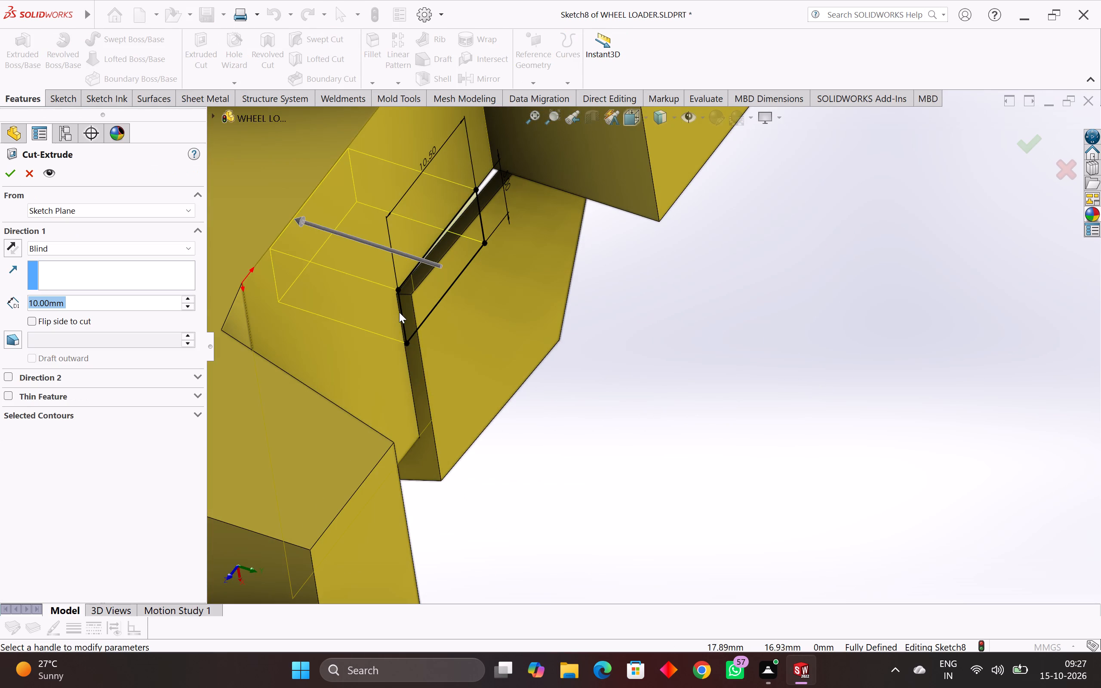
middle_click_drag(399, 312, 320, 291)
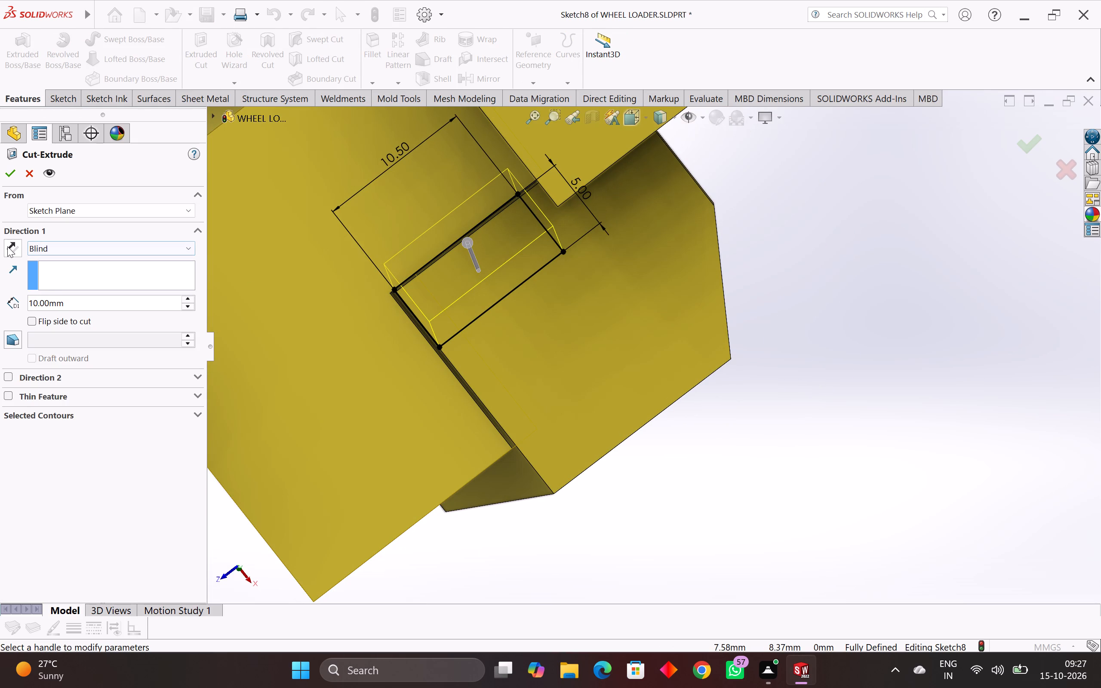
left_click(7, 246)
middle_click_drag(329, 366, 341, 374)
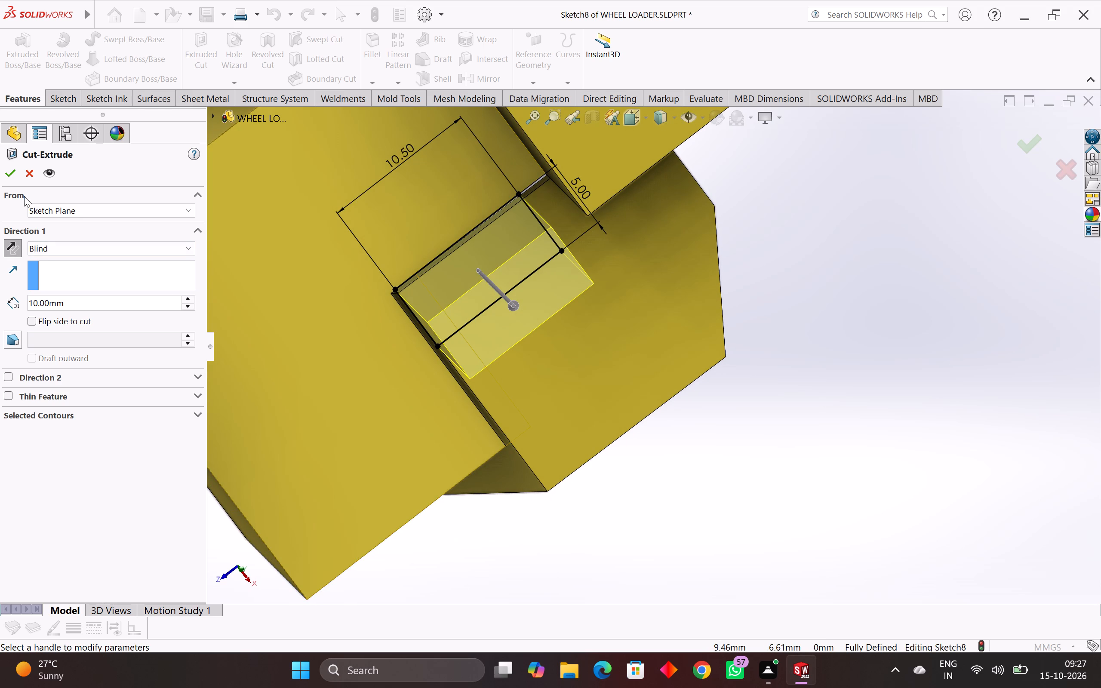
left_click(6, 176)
Undo the cut, both rectangle dimensions and the rectangle itself, keeping the empty sketch open on the body's top face.
middle_click_drag(351, 383, 391, 424)
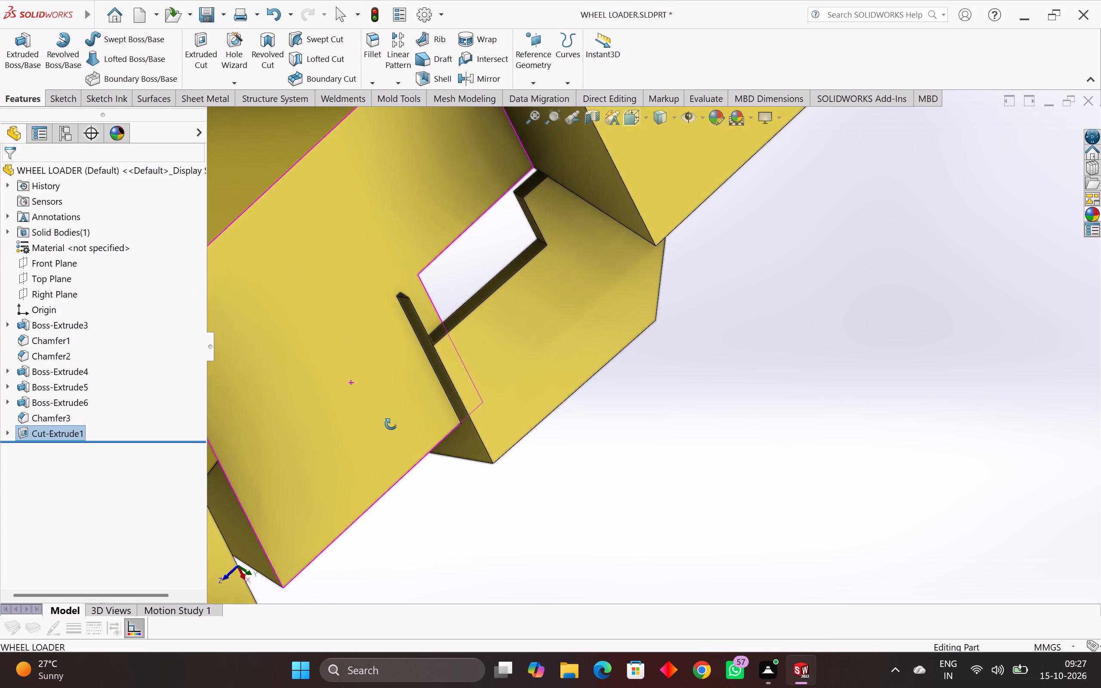
middle_click_drag(391, 424, 350, 408)
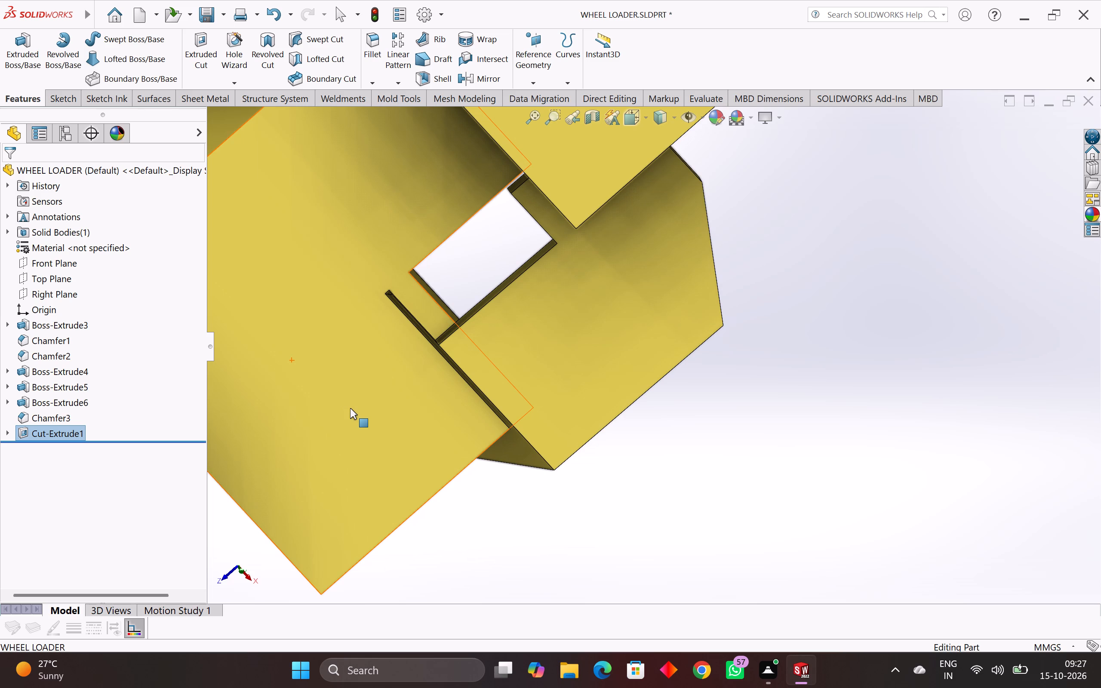
scroll(350, 408, "down", 2)
middle_click_drag(350, 408, 332, 460)
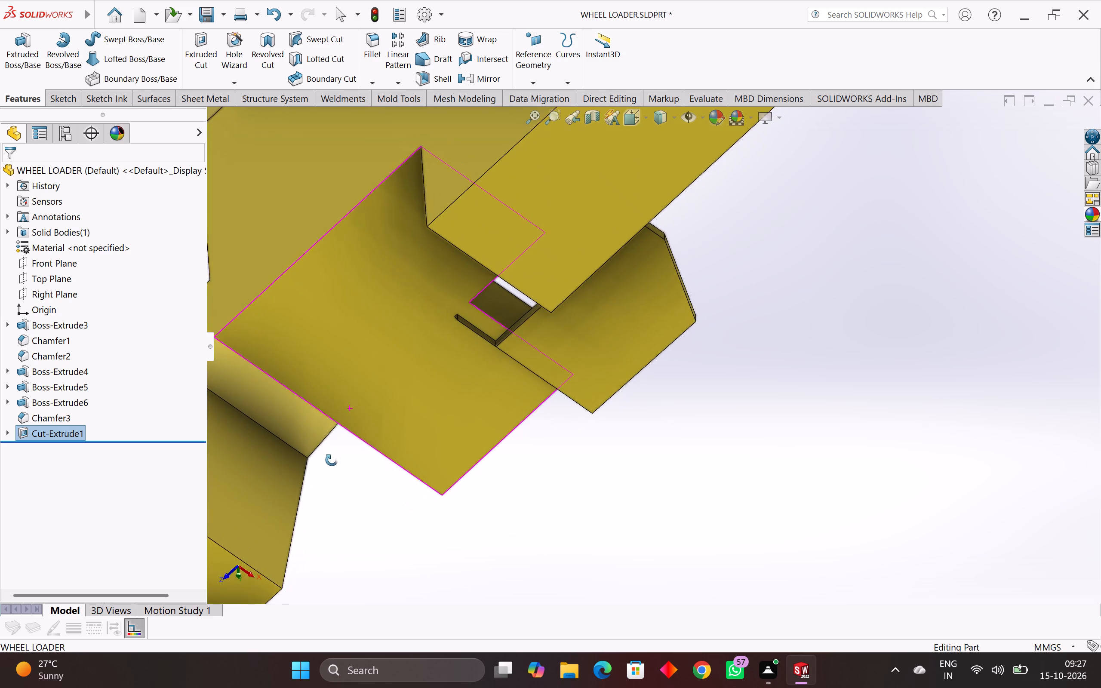
middle_click_drag(332, 460, 407, 294)
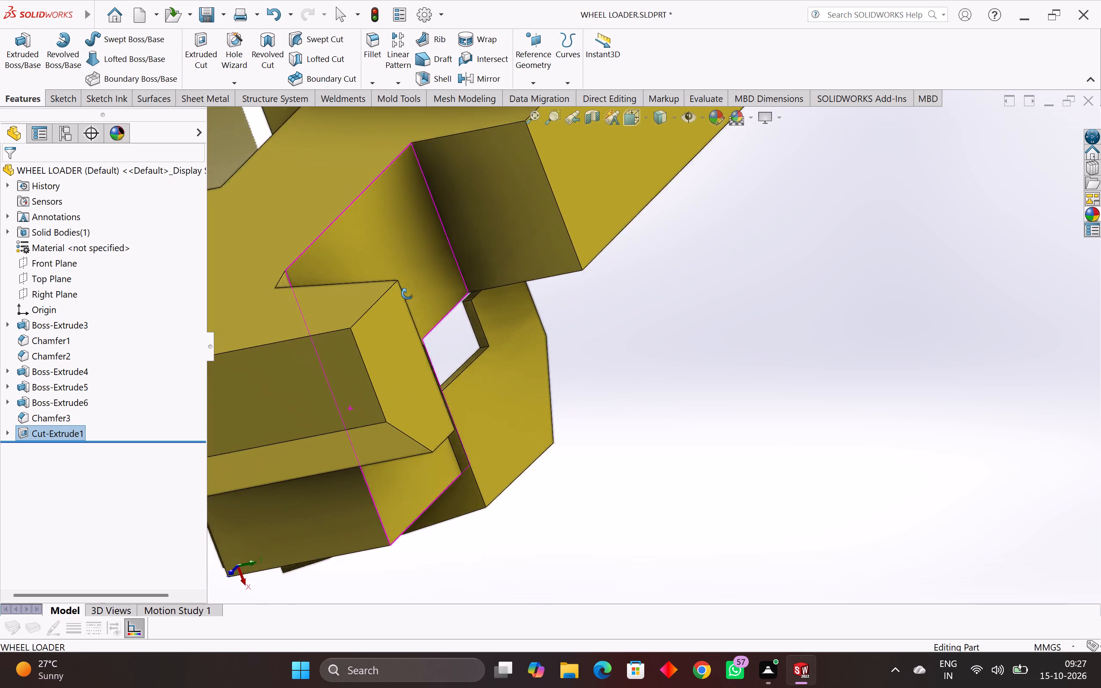
middle_click_drag(407, 294, 323, 312)
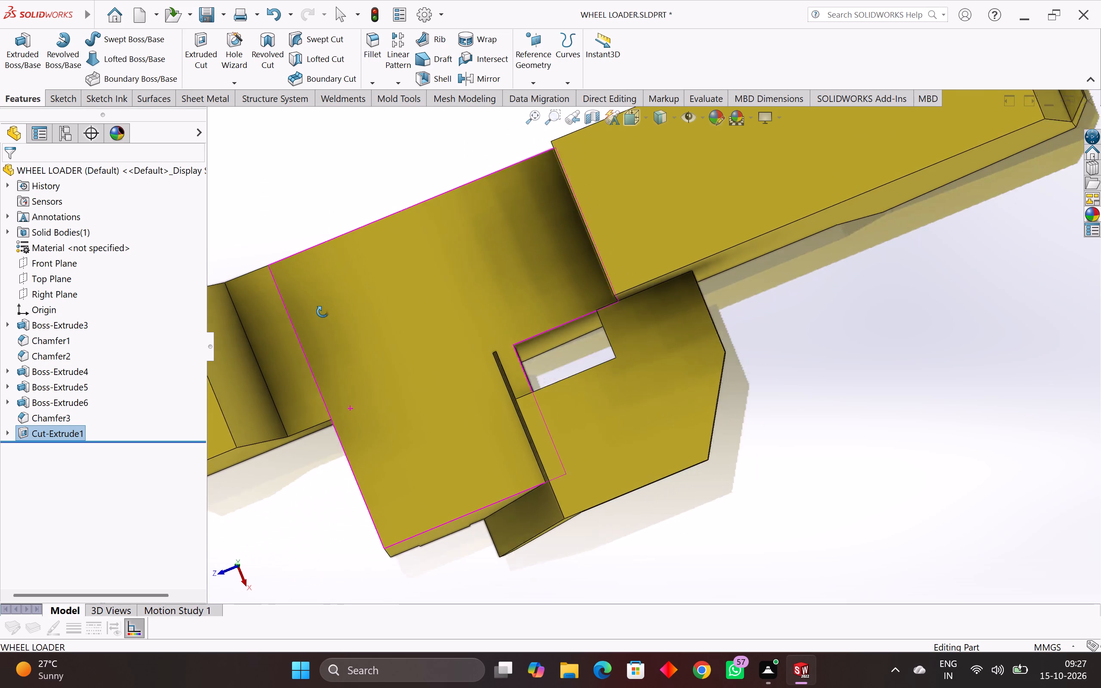
middle_click_drag(323, 312, 318, 319)
key("ctrl+z")
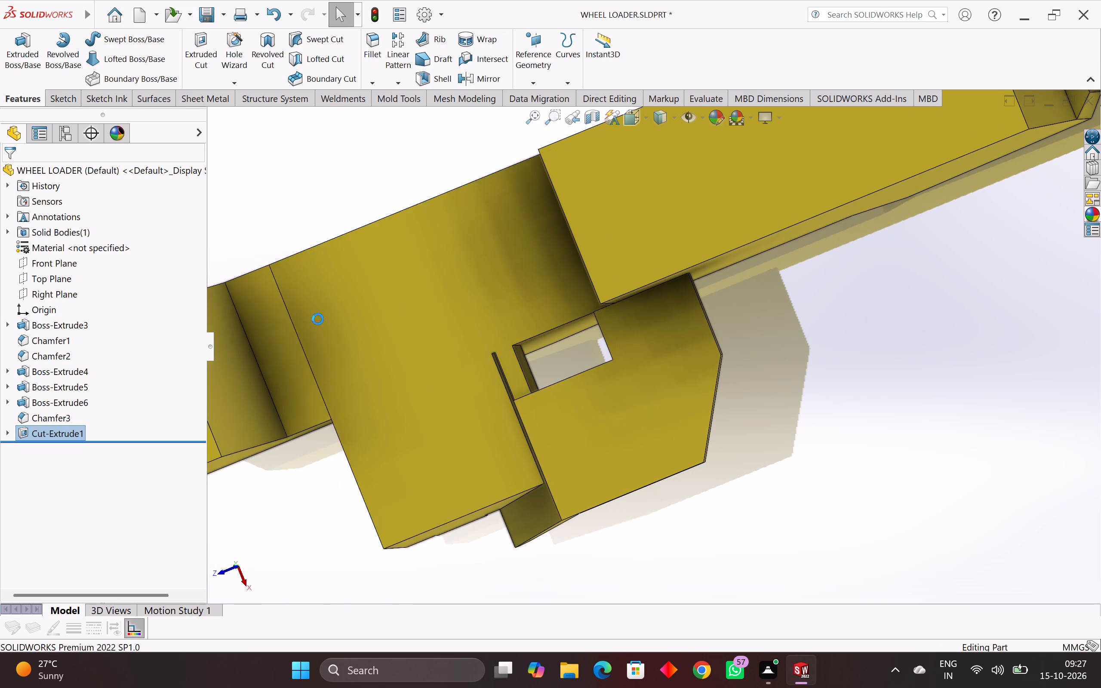
key("ctrl+z")
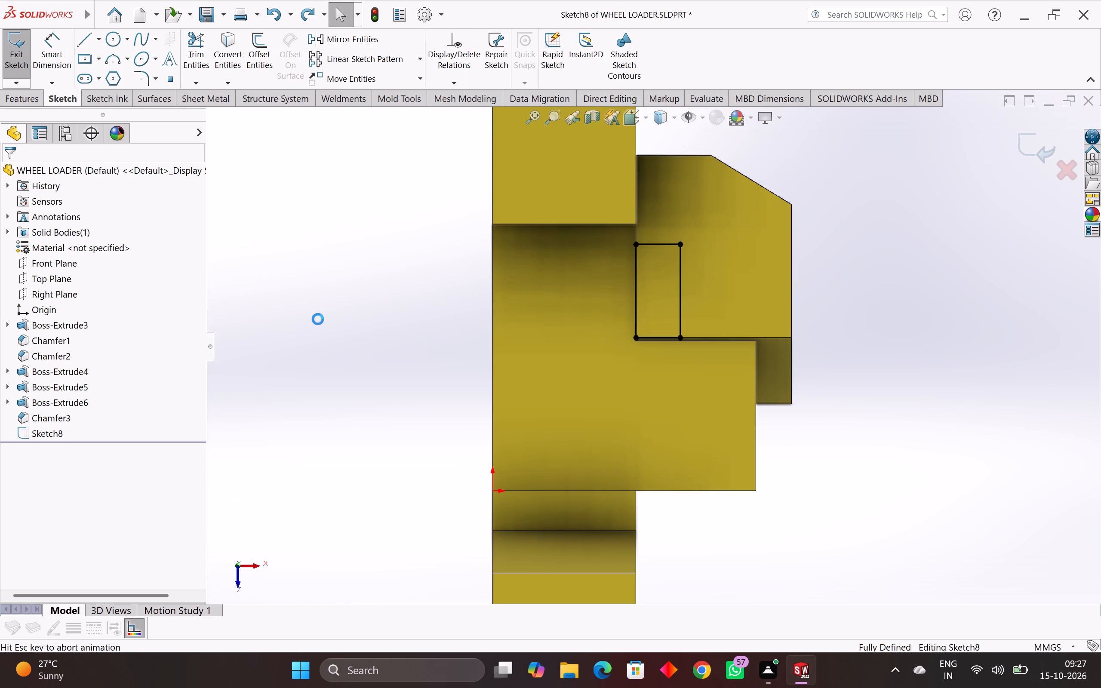
key("ctrl+z")
key("ctrl+z")
key("ctrl+z")
key("ctrl+z")
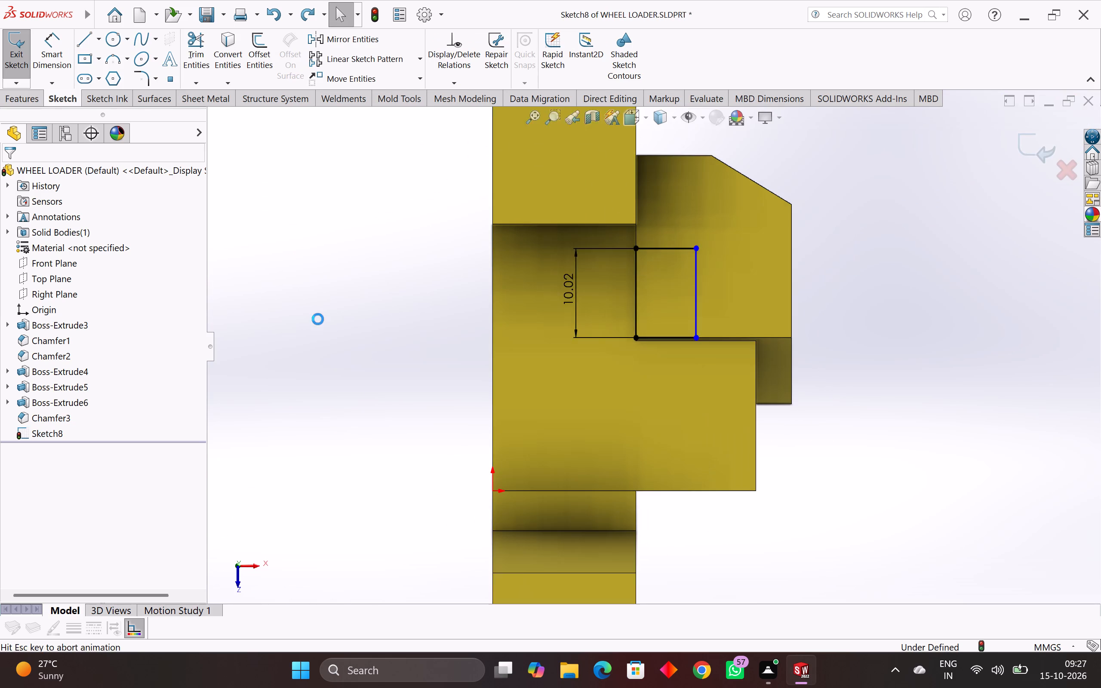
key("ctrl+z")
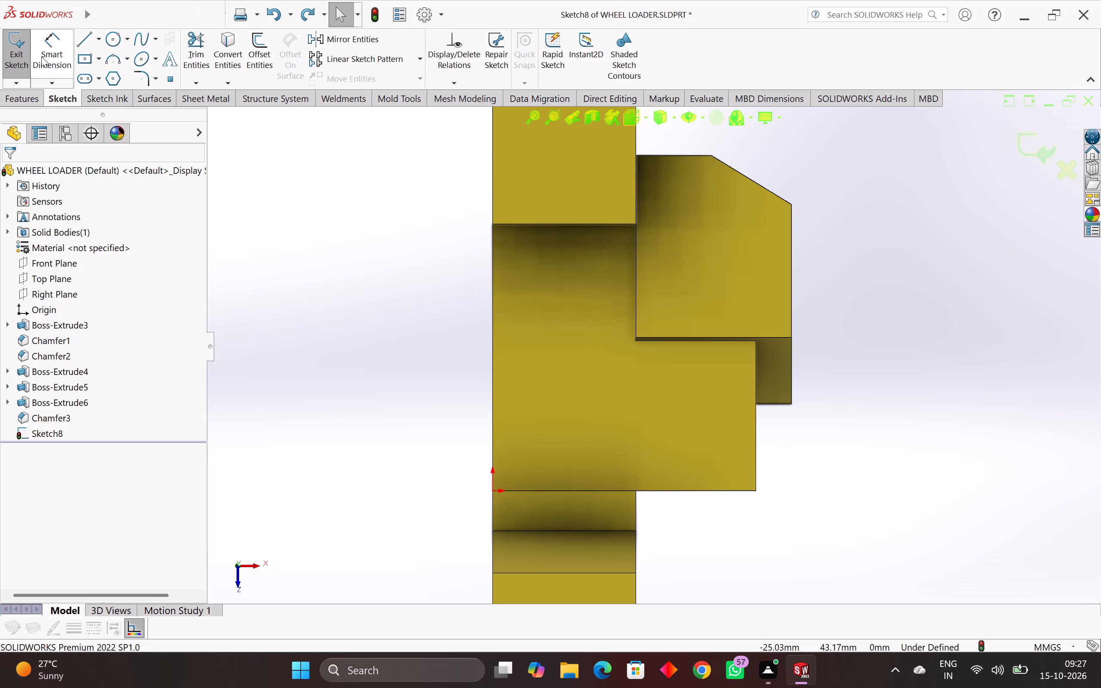
Draw a corner rectangle about 6.2 by 10 mm from the inner end of the narrow gap's block-side edge over the fender plate.
left_click(90, 56)
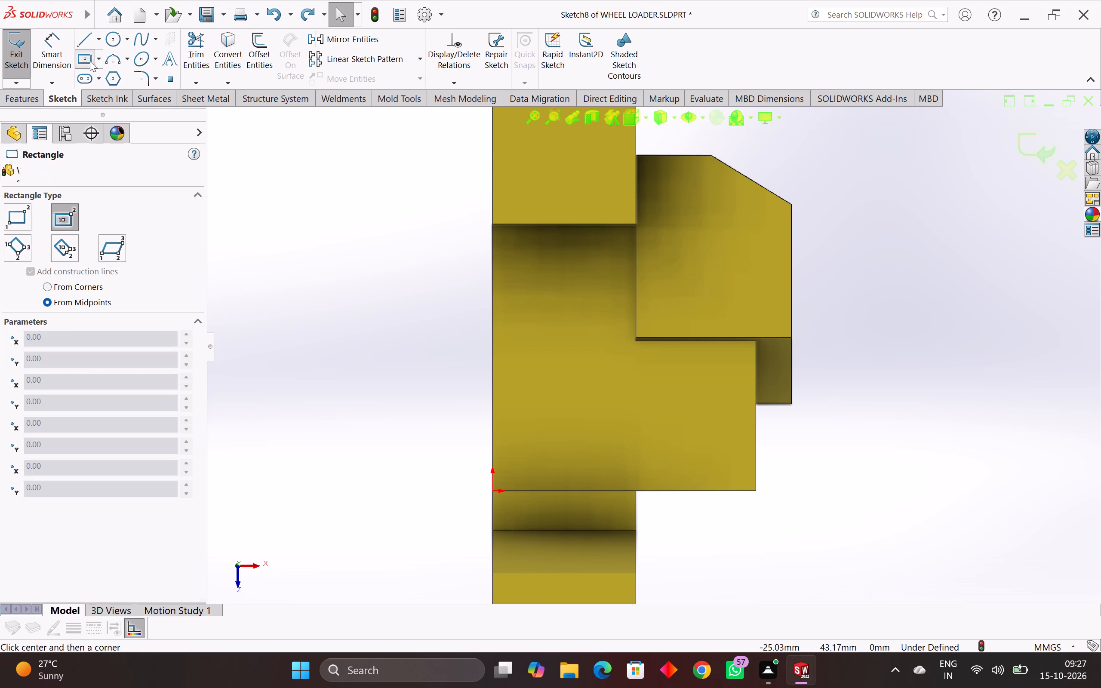
left_click(99, 59)
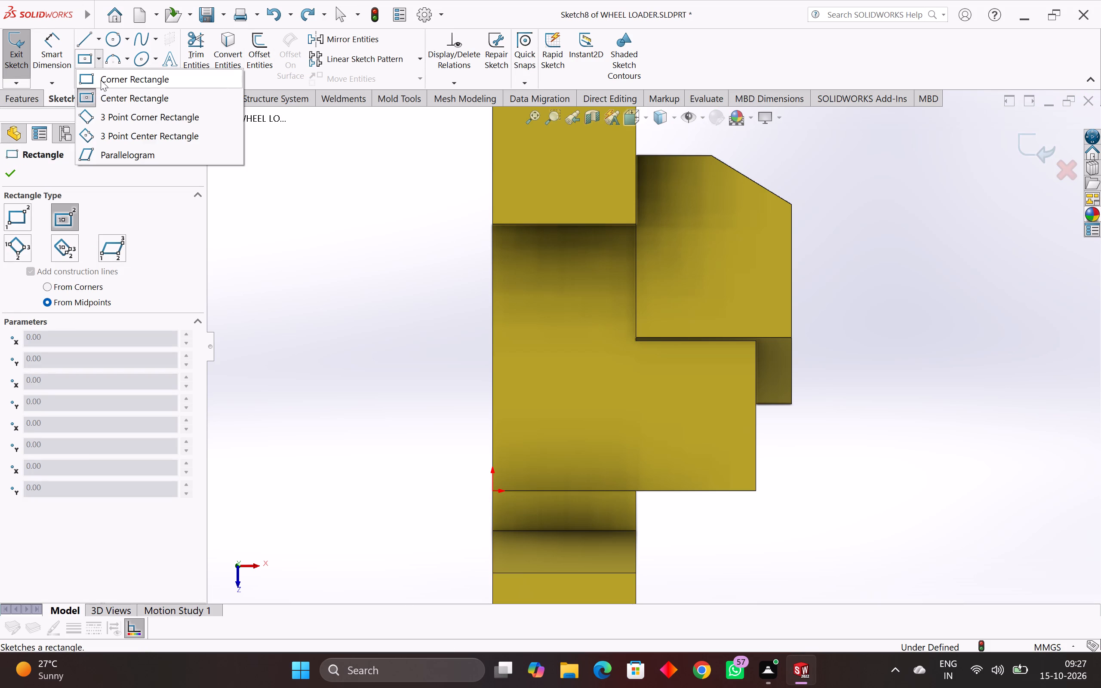
left_click(101, 79)
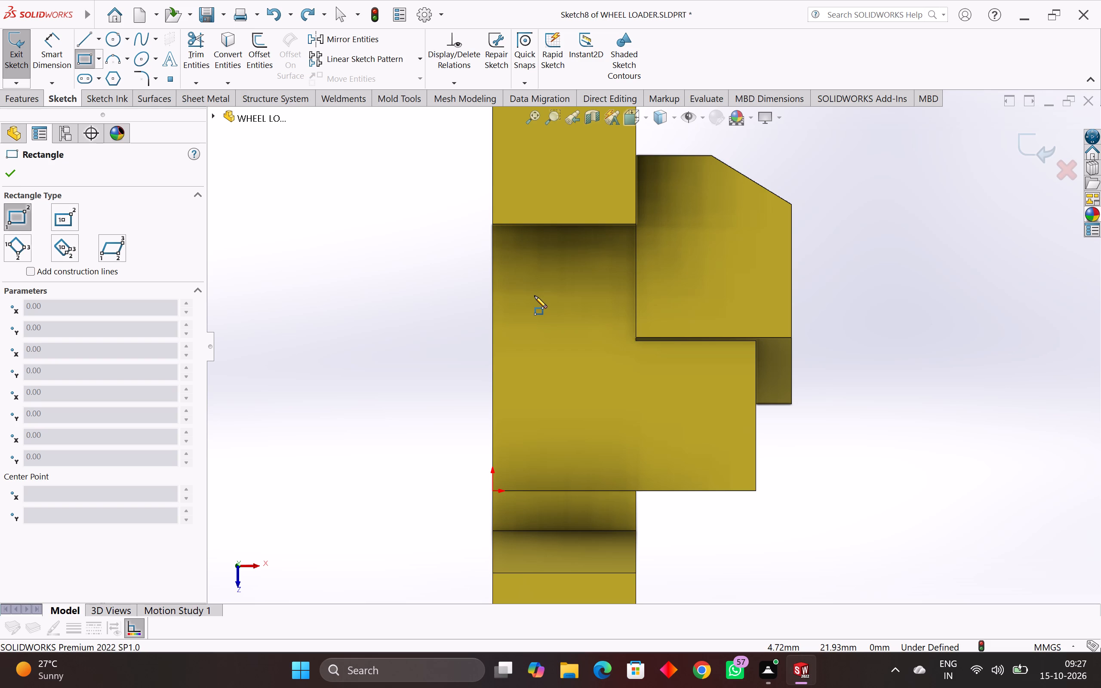
scroll(640, 339, "down", 1)
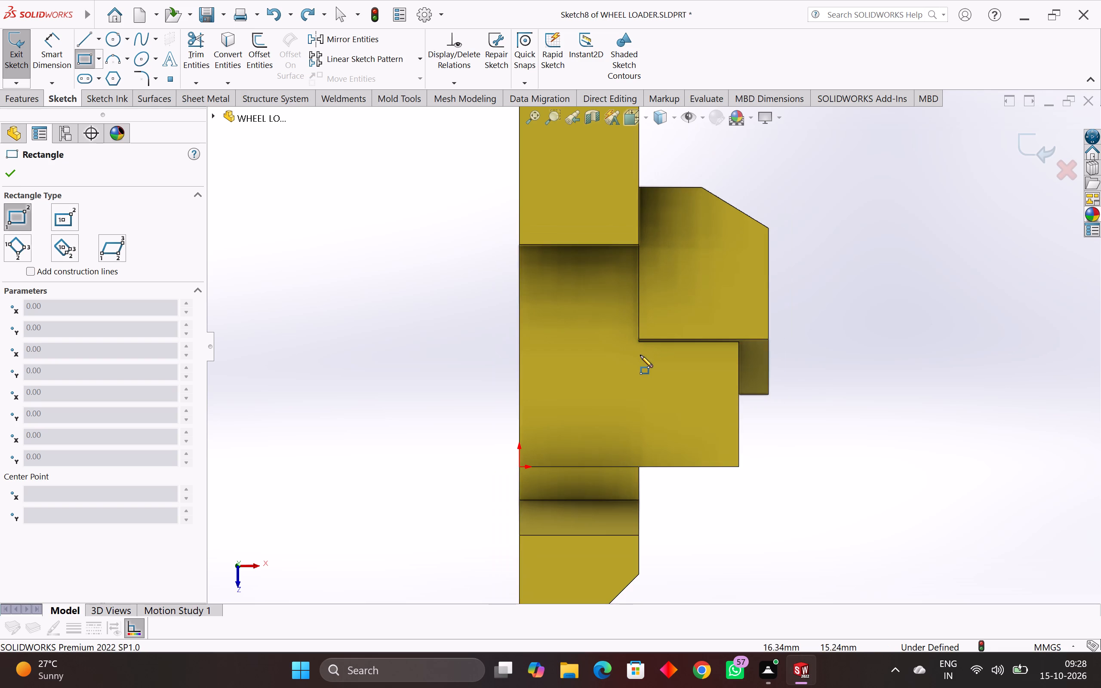
scroll(640, 353, "up", 9)
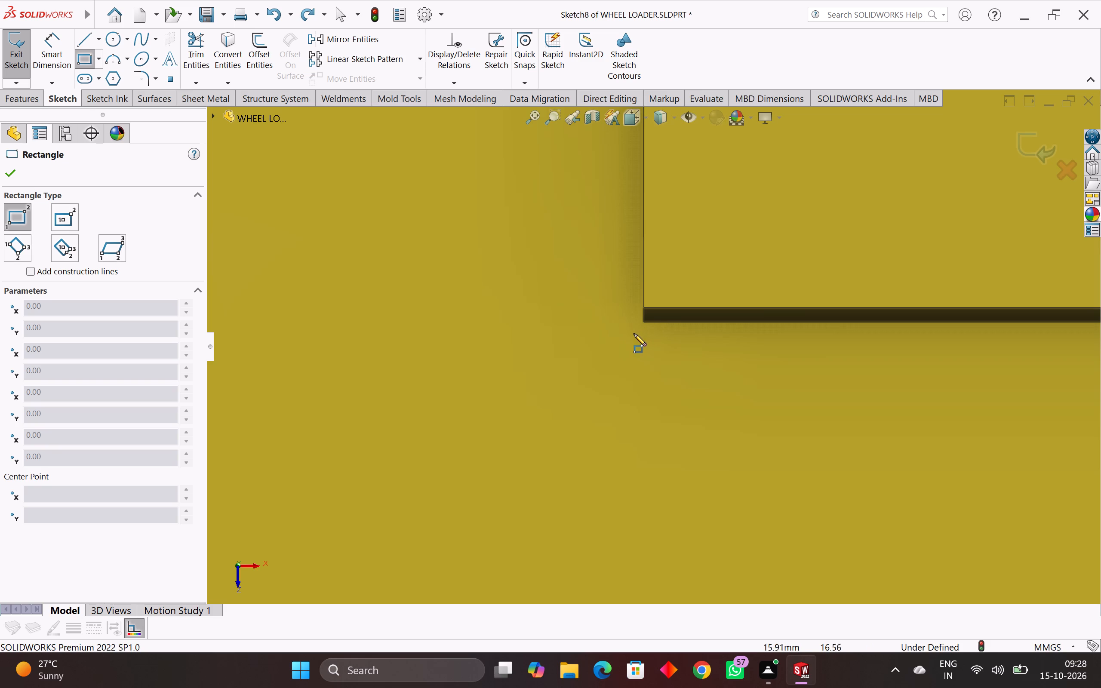
left_click(644, 323)
scroll(718, 259, "down", 6)
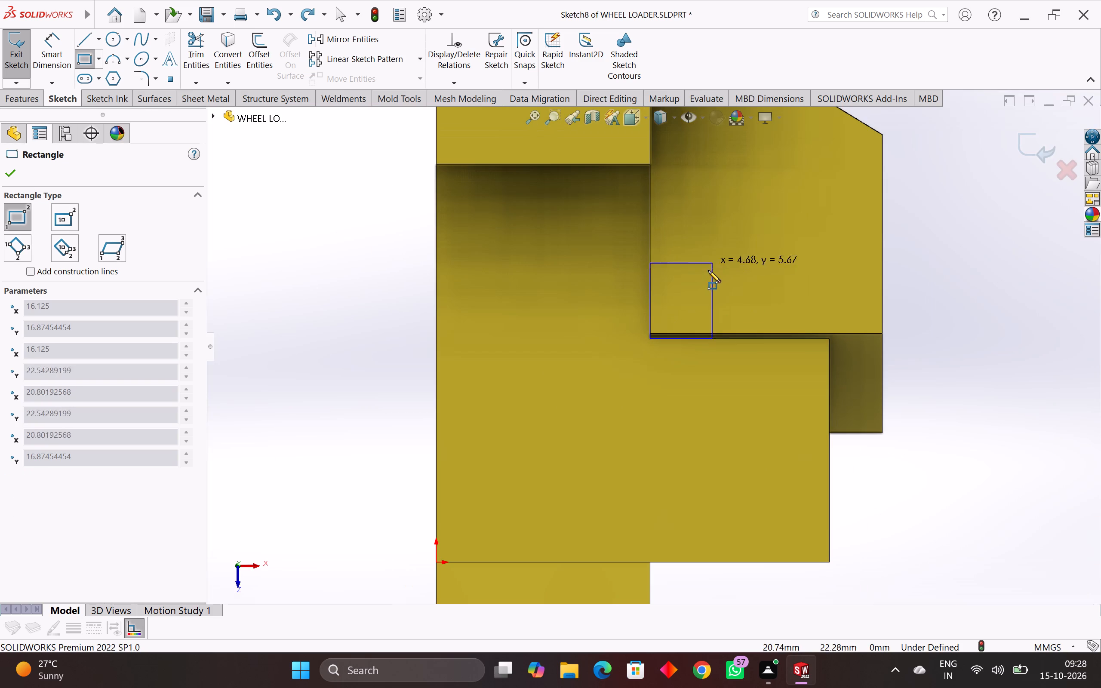
left_click(733, 205)
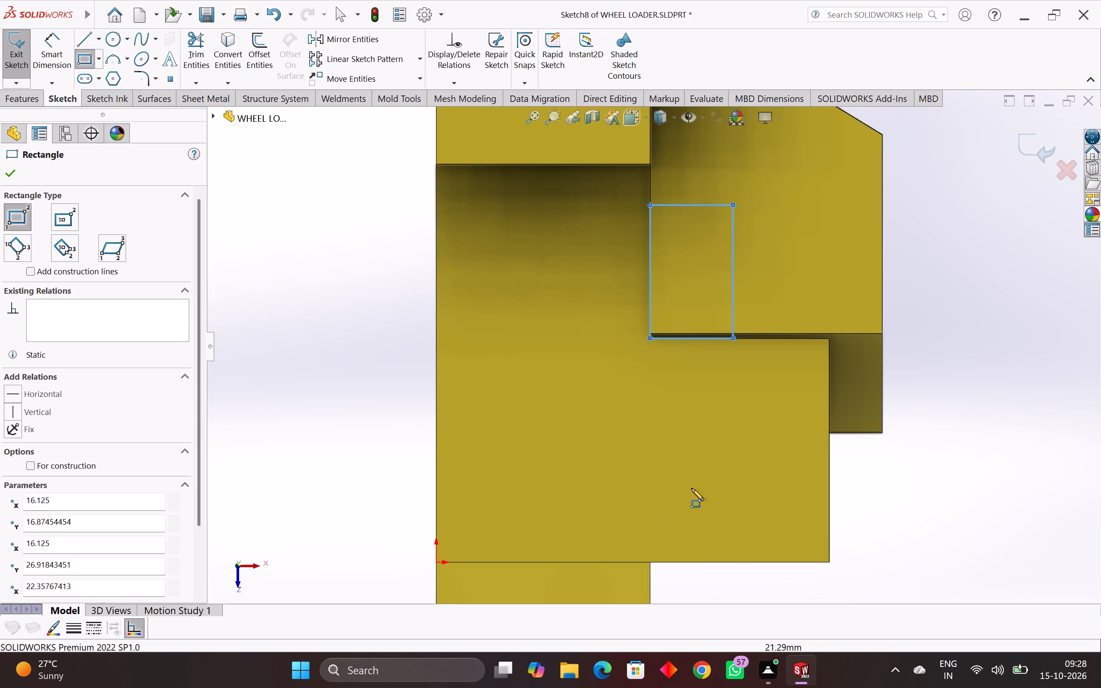
Dimension the new rectangle to 10.5 mm along the body side and 5 mm across the fender.
left_click(71, 63)
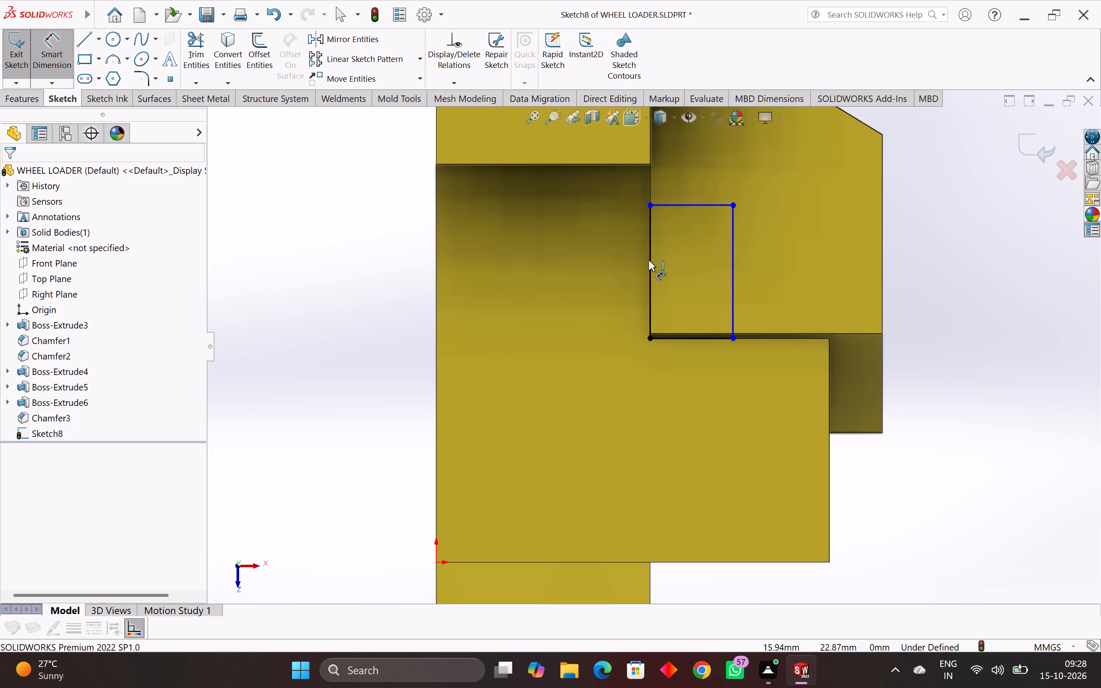
left_click(650, 264)
left_click(586, 274)
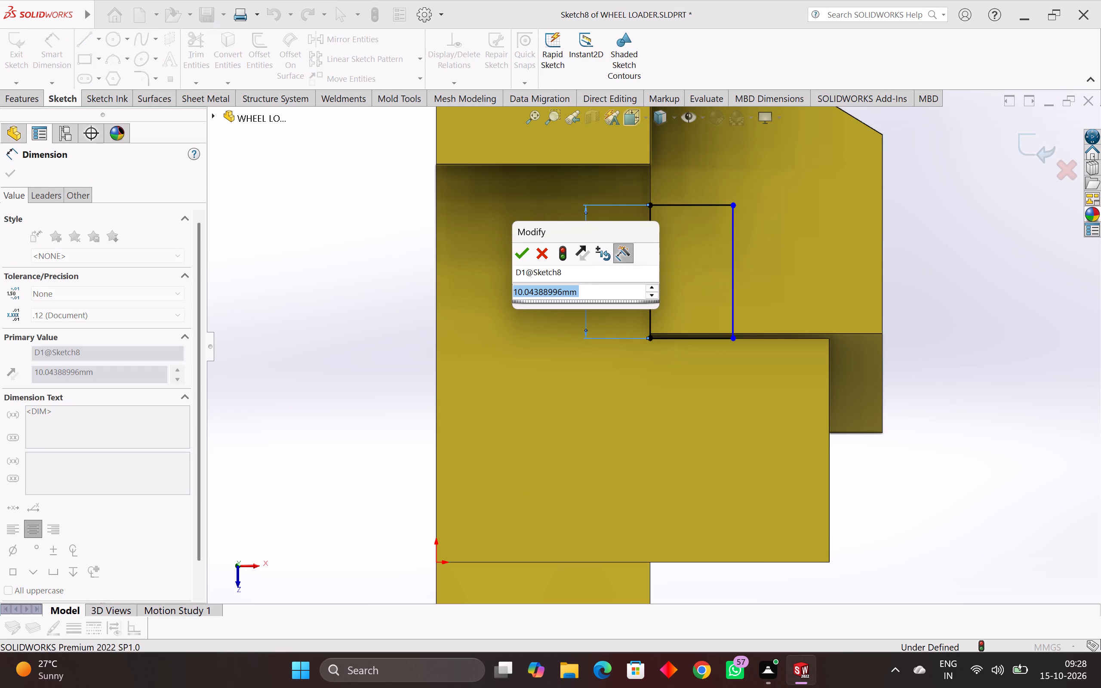
type("10.5")
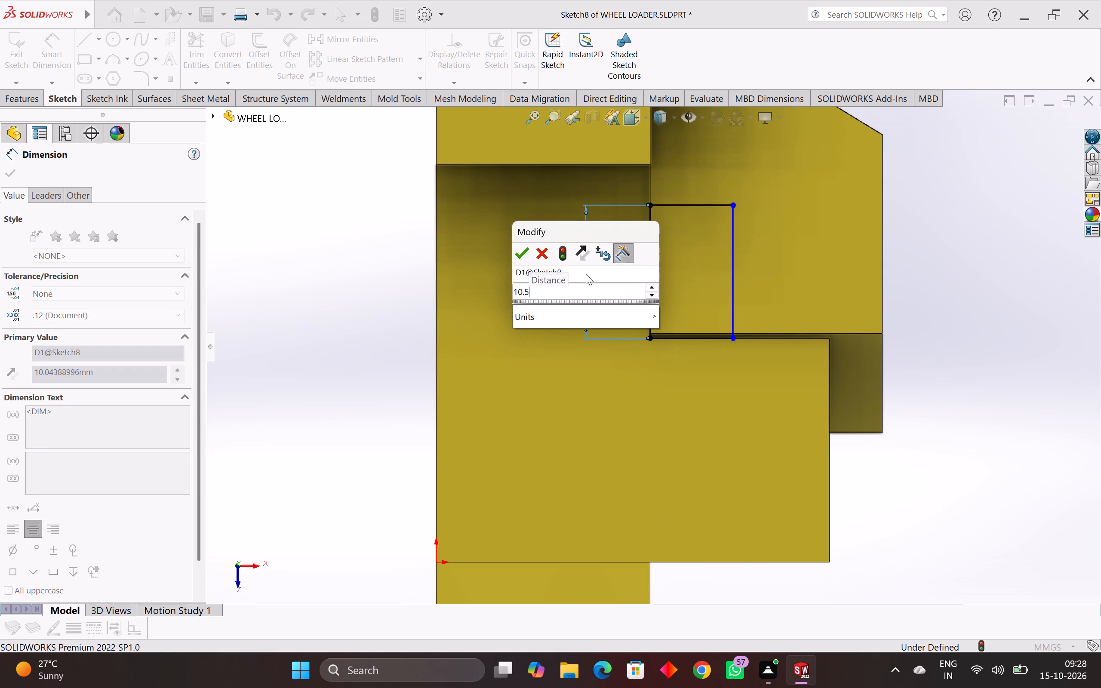
key("Return")
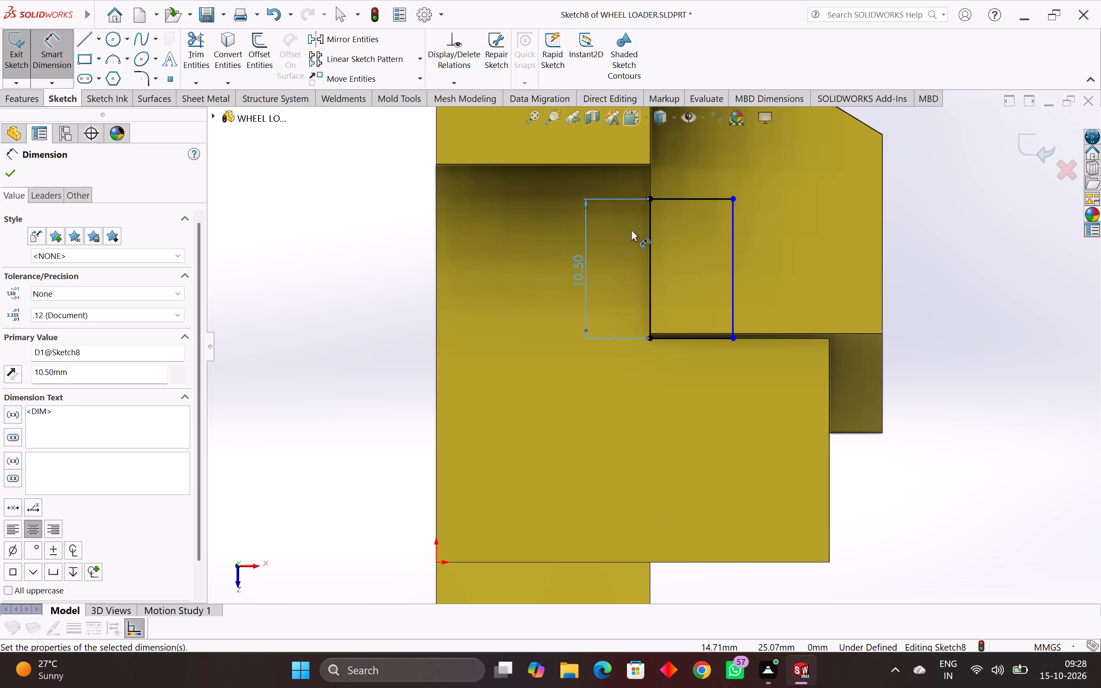
left_click(689, 198)
left_click(694, 168)
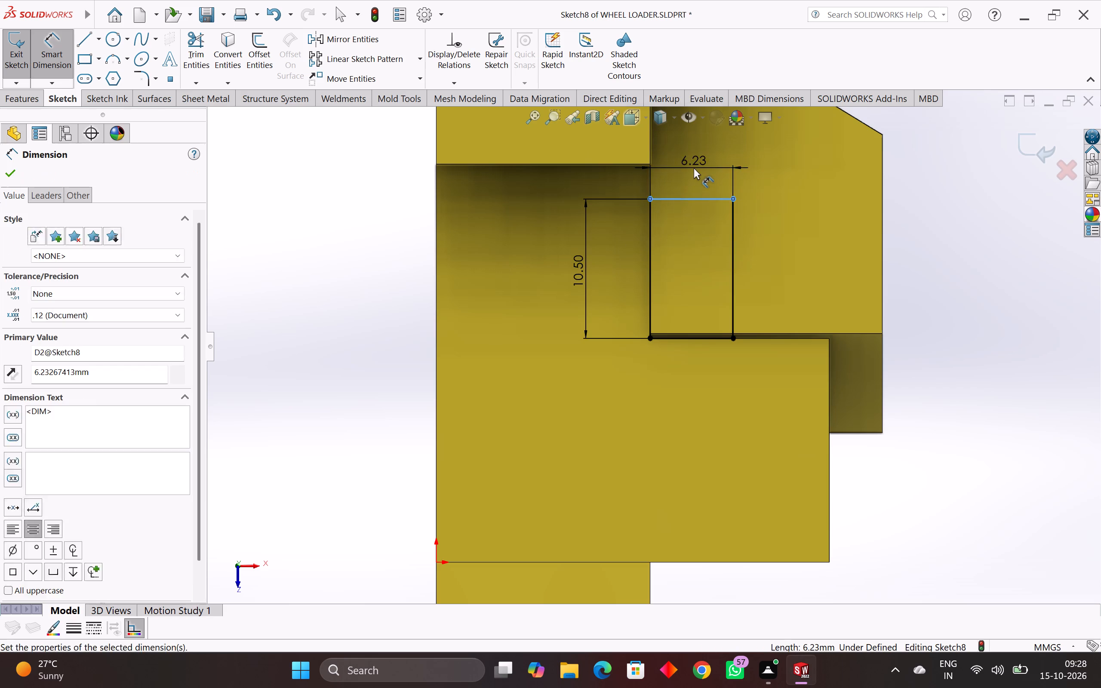
key("5")
key("Return")
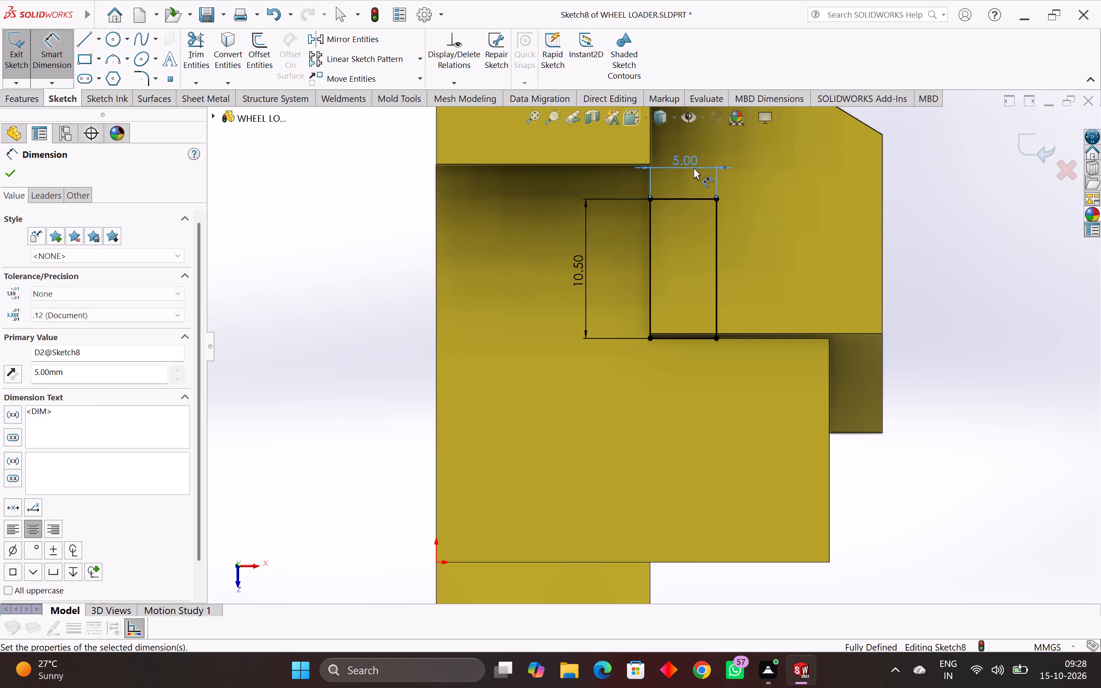
key("Return")
left_click(17, 173)
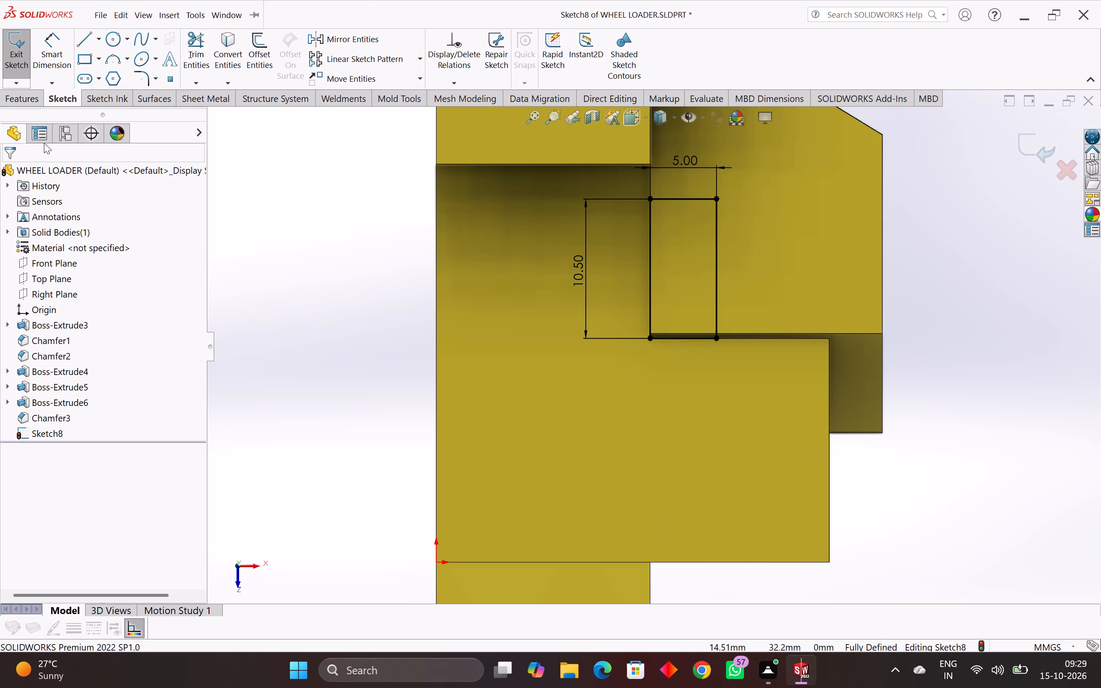
Extrude-cut the 10.5 by 5 mm rectangle blind 10 mm through the fender plate, with the cut direction reversed.
left_click(30, 95)
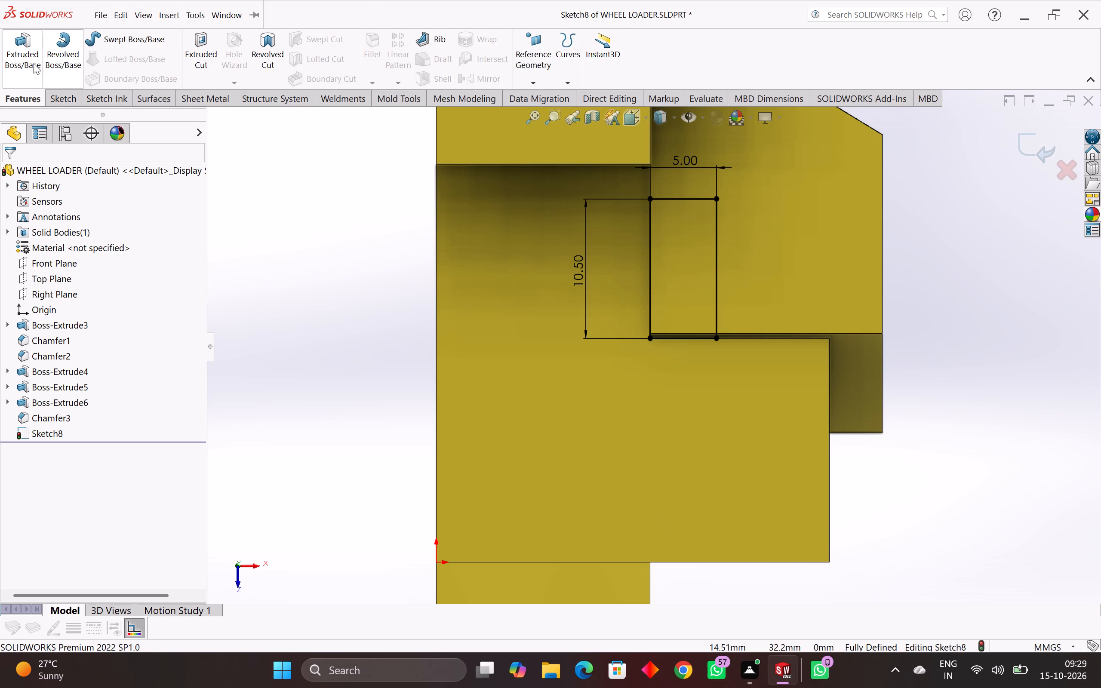
left_click(200, 45)
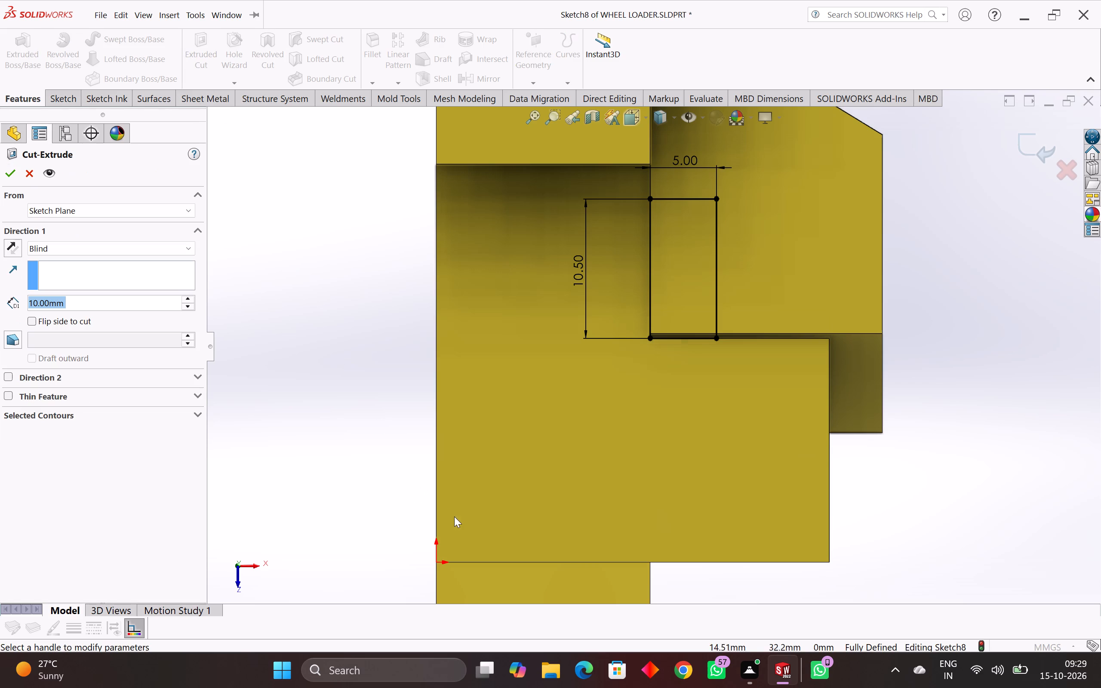
middle_click_drag(468, 521, 534, 476)
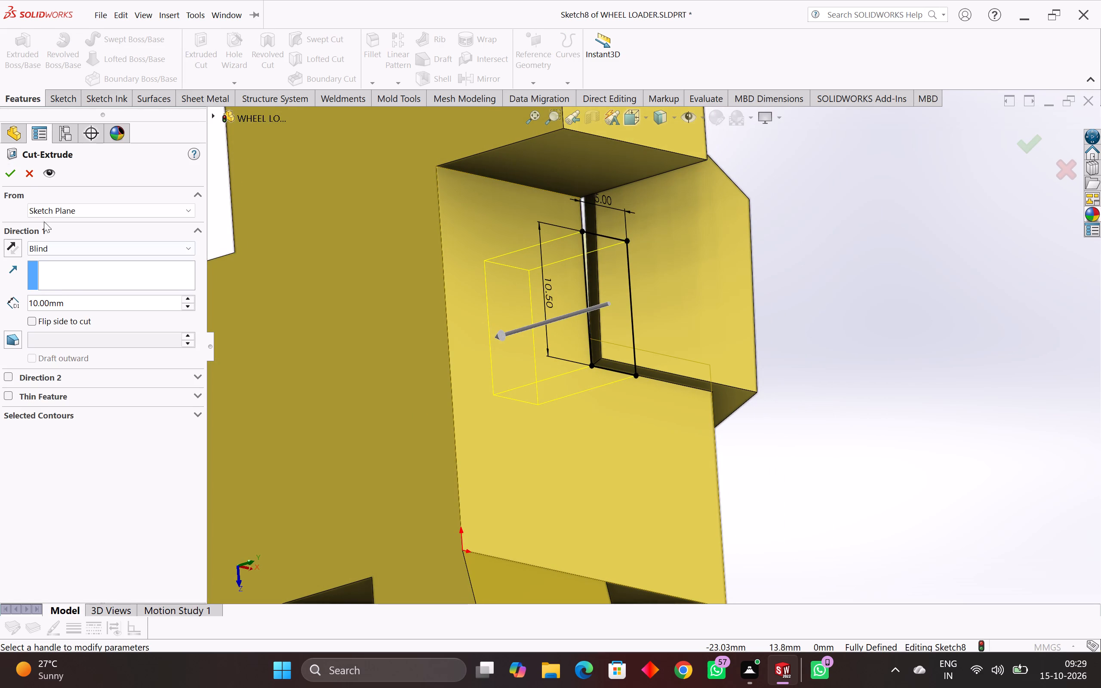
left_click(14, 248)
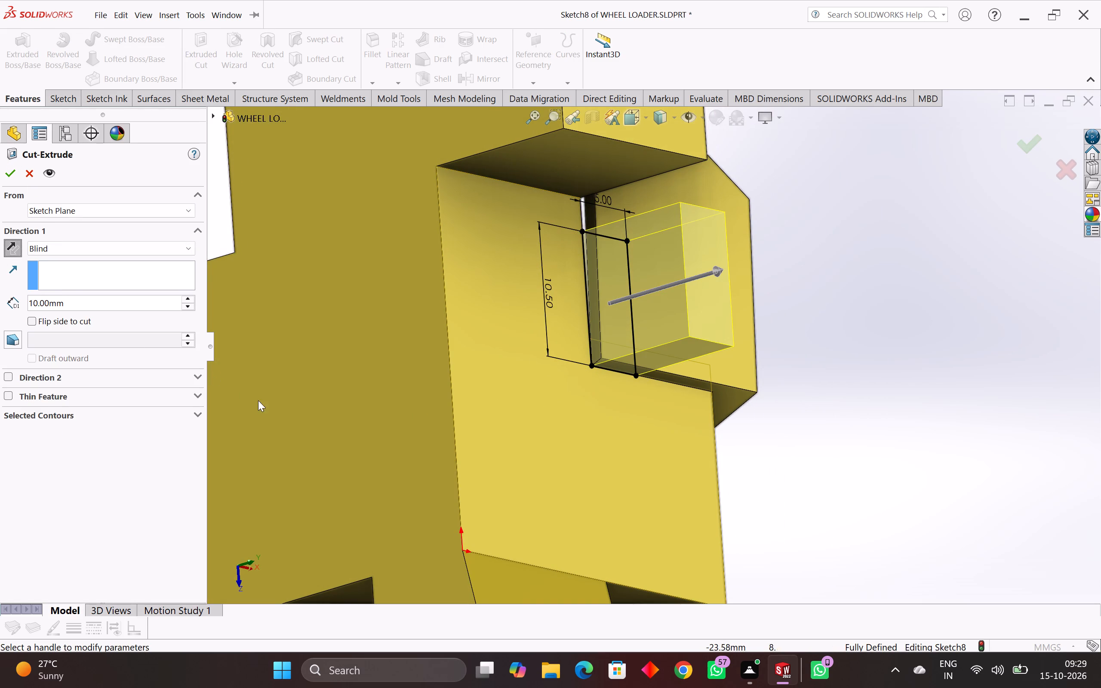
middle_click_drag(458, 430, 440, 426)
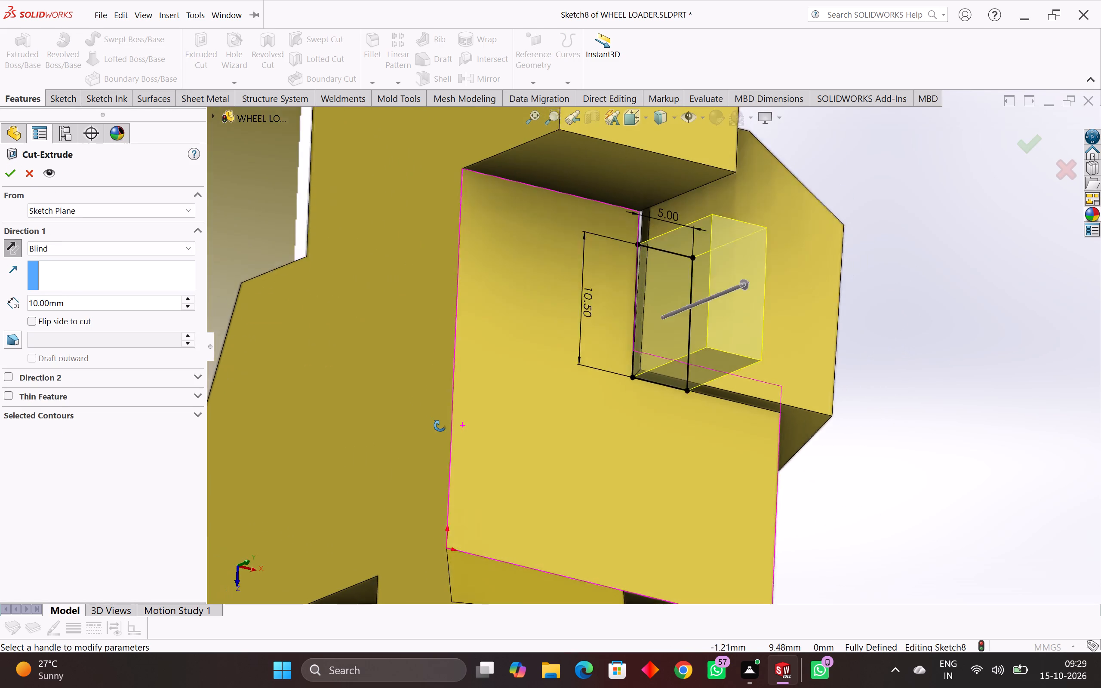
middle_click_drag(440, 426, 399, 462)
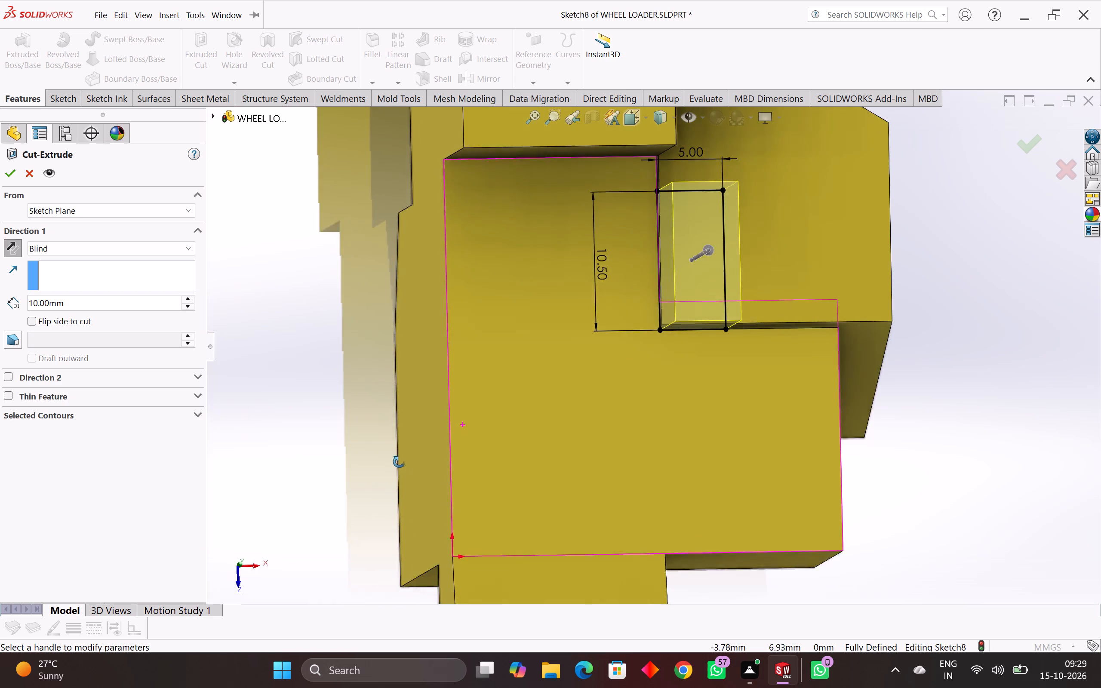
middle_click_drag(399, 462, 397, 455)
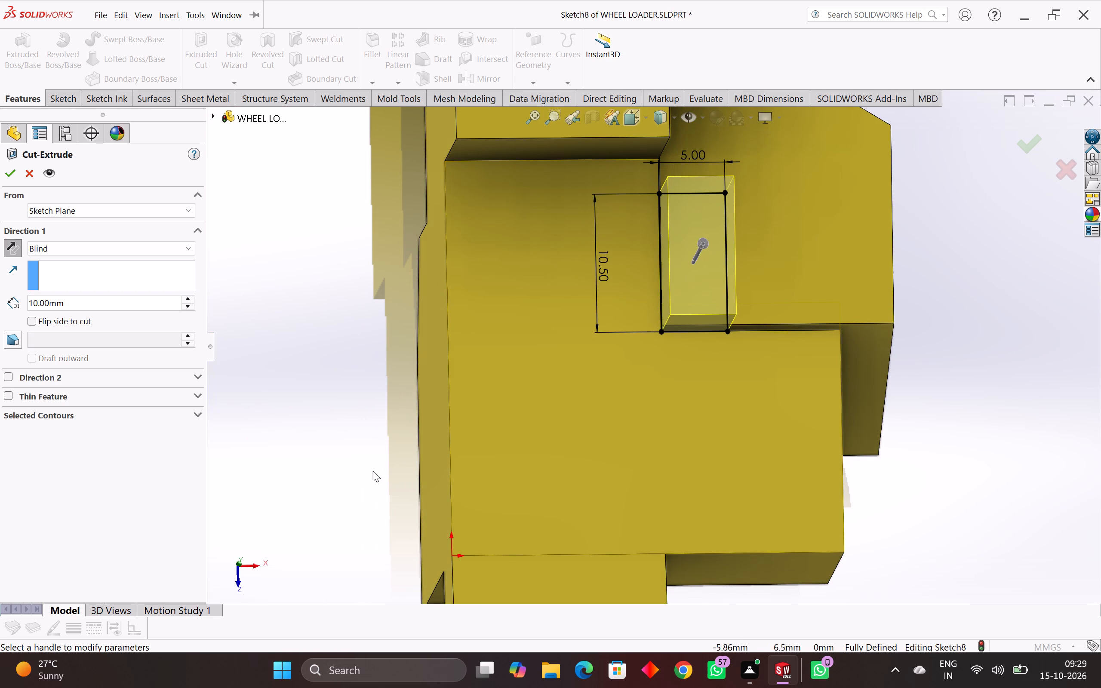
middle_click_drag(372, 486, 394, 498)
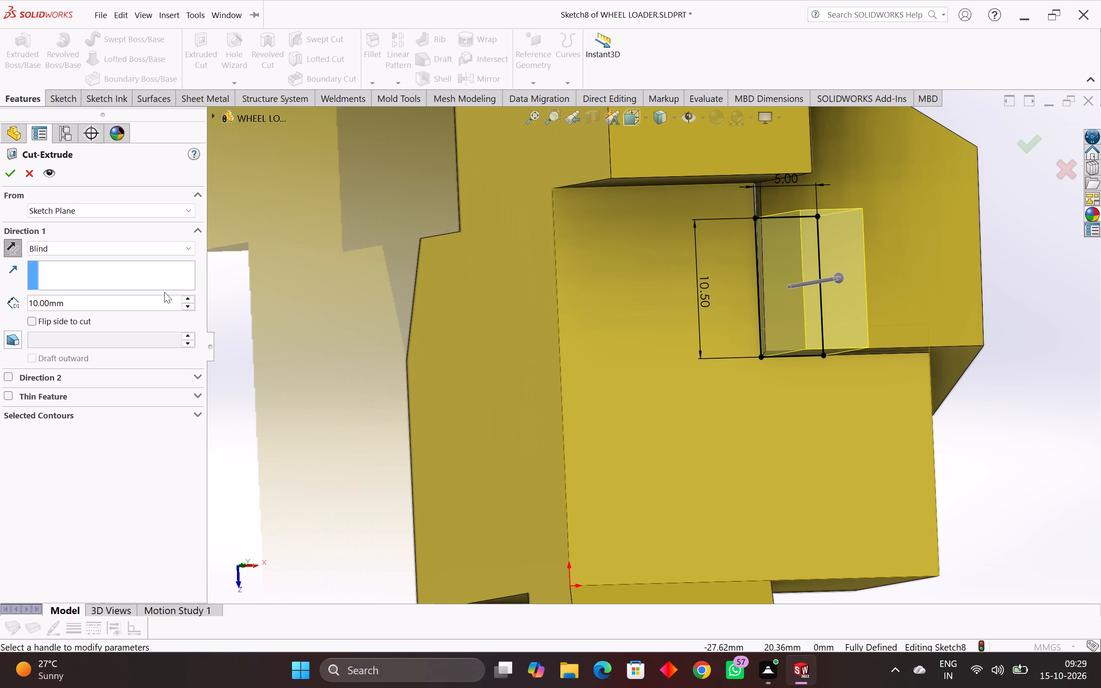
left_click(10, 173)
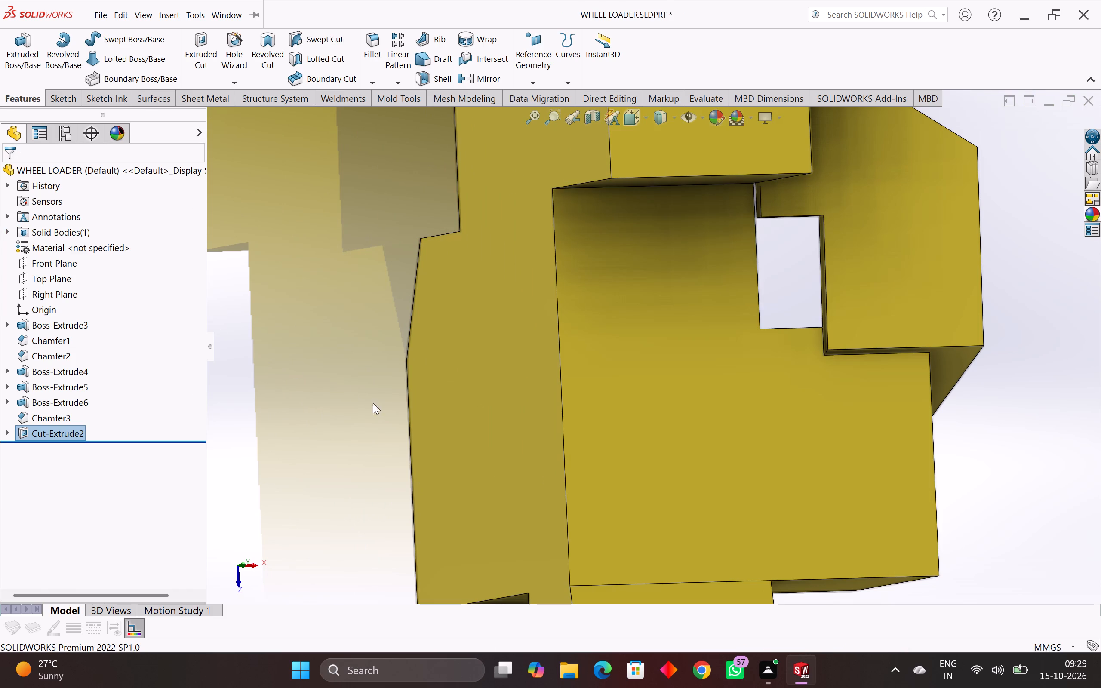
Examine the new rectangular opening and the narrow gap between the fender plate and the body from above, below and the side.
middle_click_drag(377, 404, 354, 395)
scroll(357, 395, "up", 1)
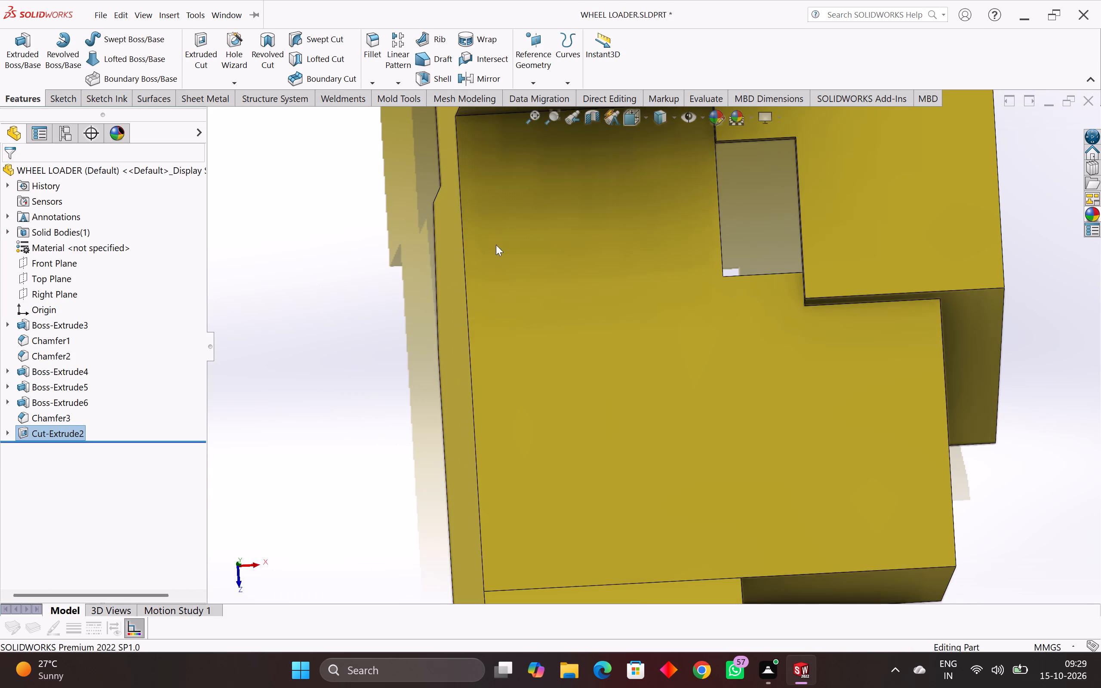
scroll(649, 192, "up", 4)
middle_click_drag(729, 154, 720, 191)
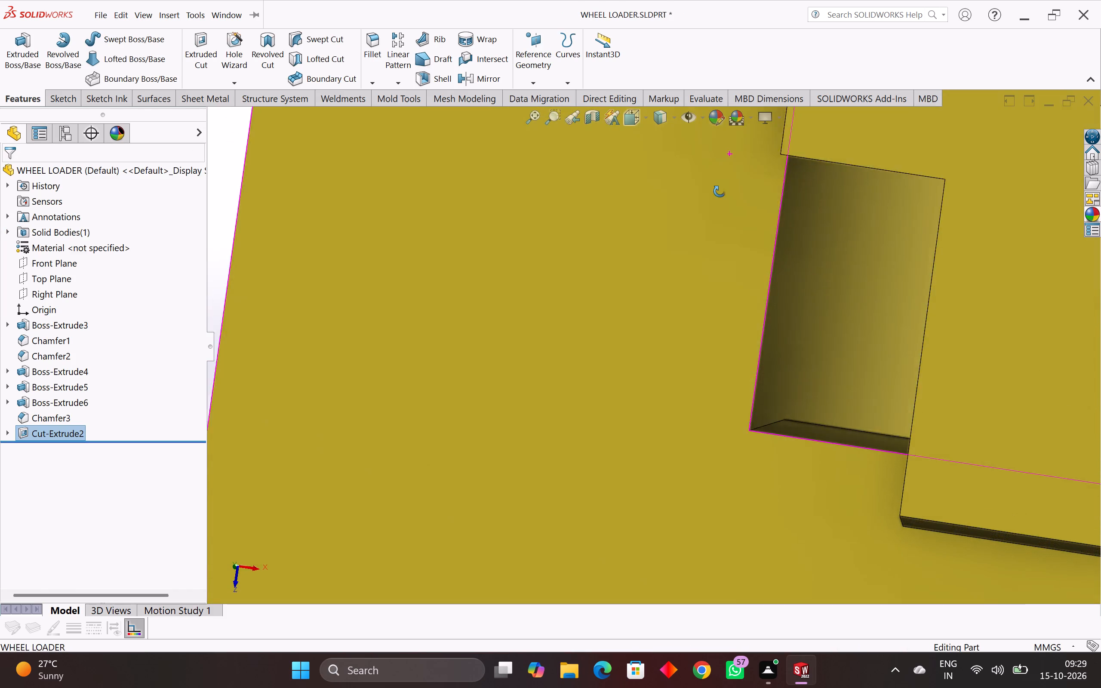
middle_click_drag(720, 191, 764, 154)
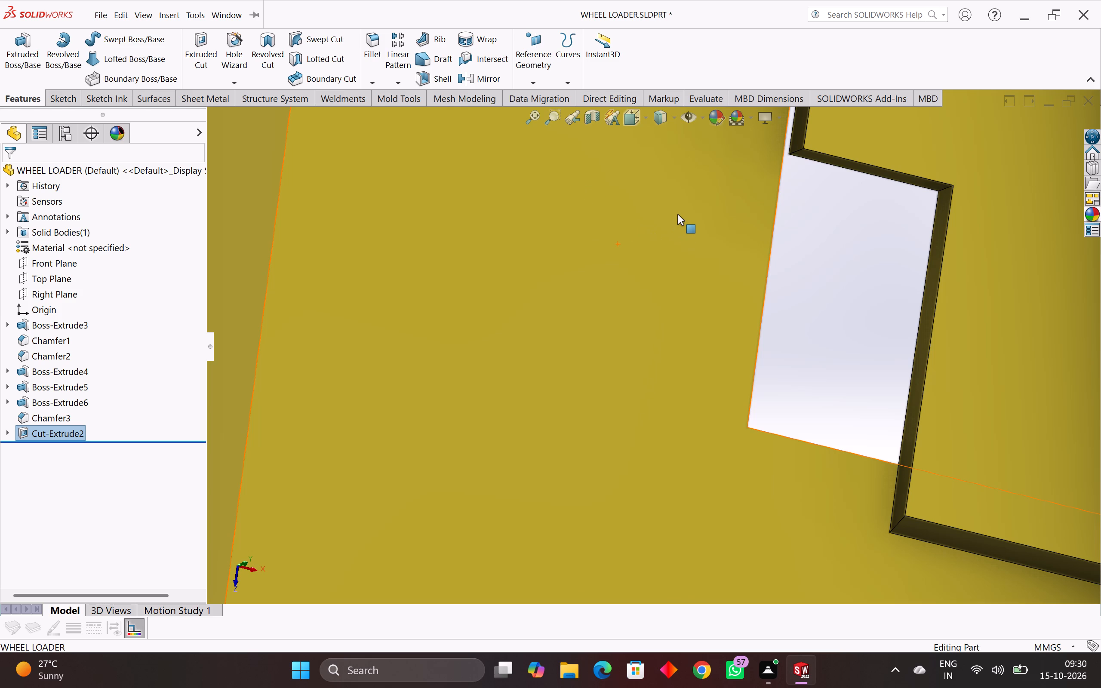
scroll(696, 249, "down", 3)
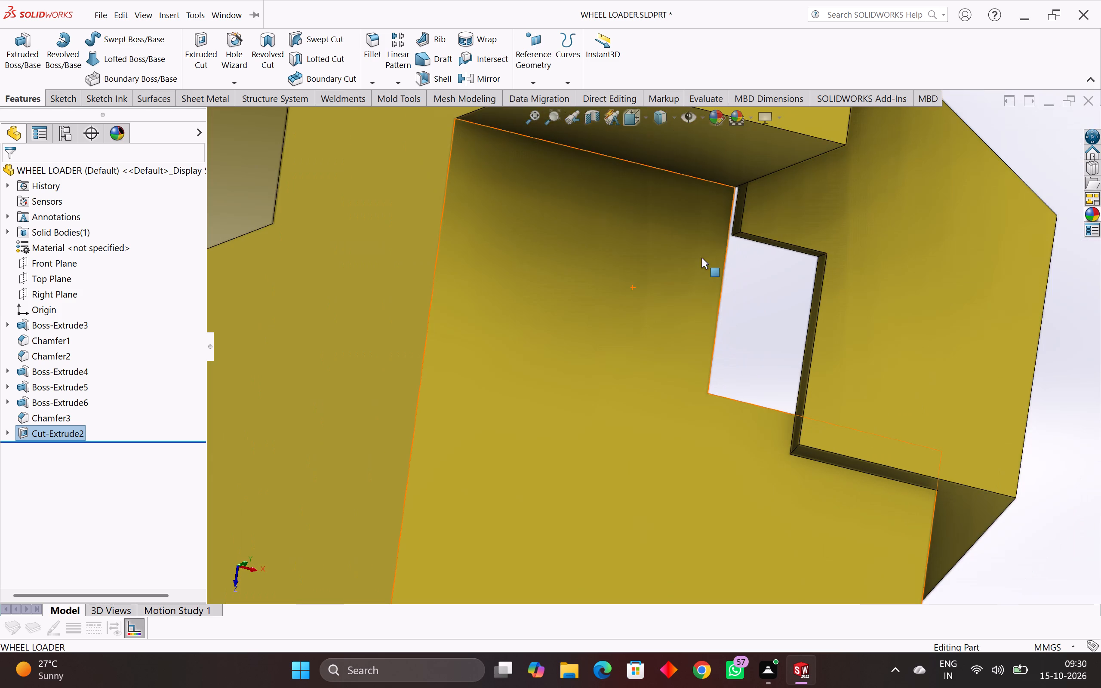
scroll(718, 279, "down", 1)
middle_click_drag(728, 285, 723, 164)
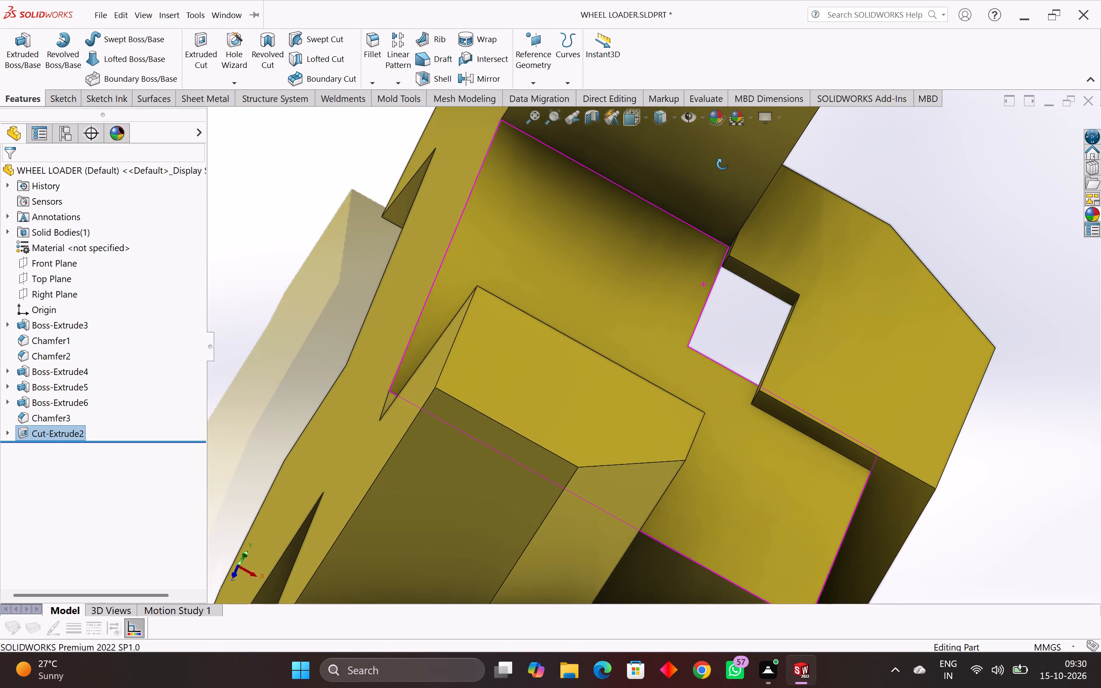
middle_click_drag(723, 164, 694, 154)
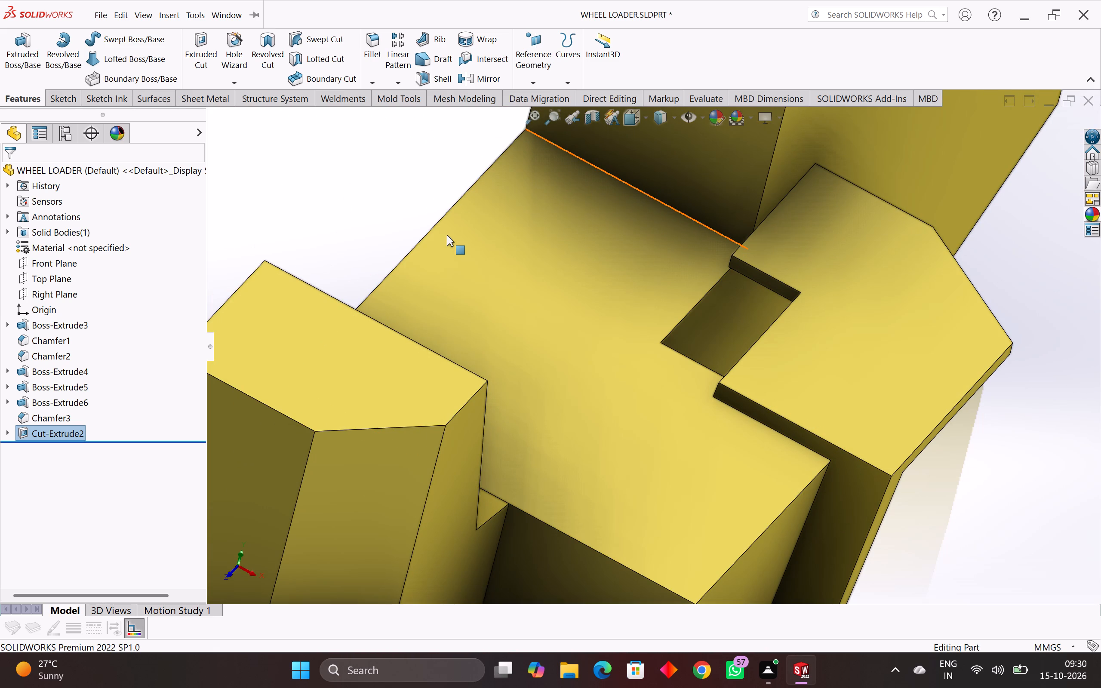
middle_click_drag(677, 269, 664, 212)
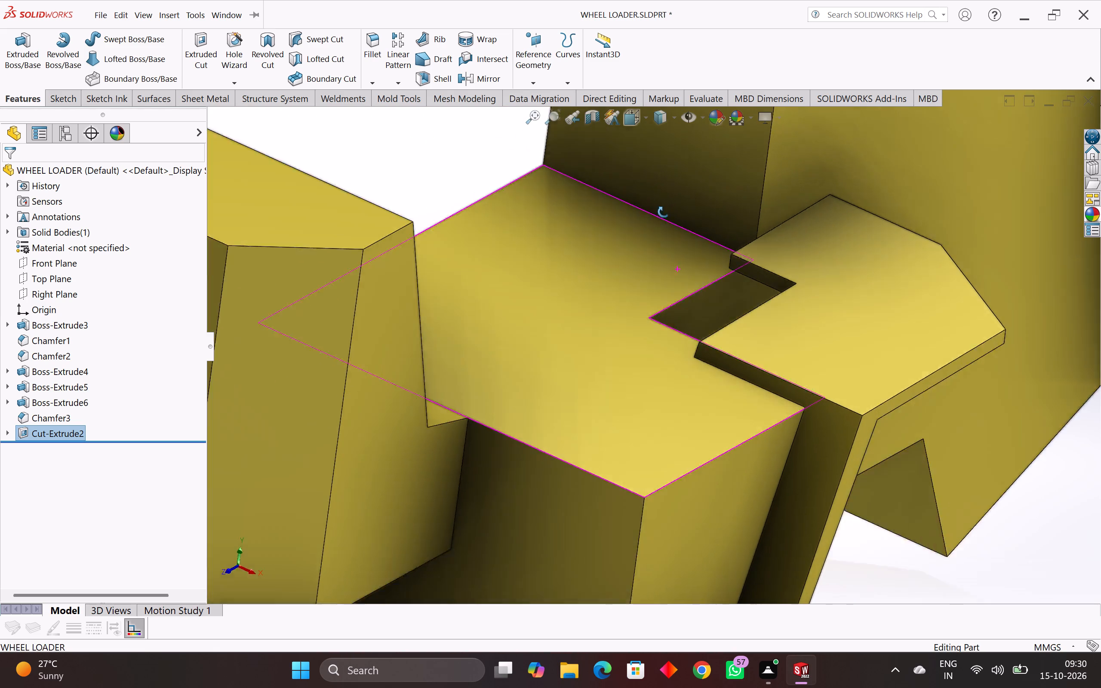
middle_click_drag(664, 212, 580, 136)
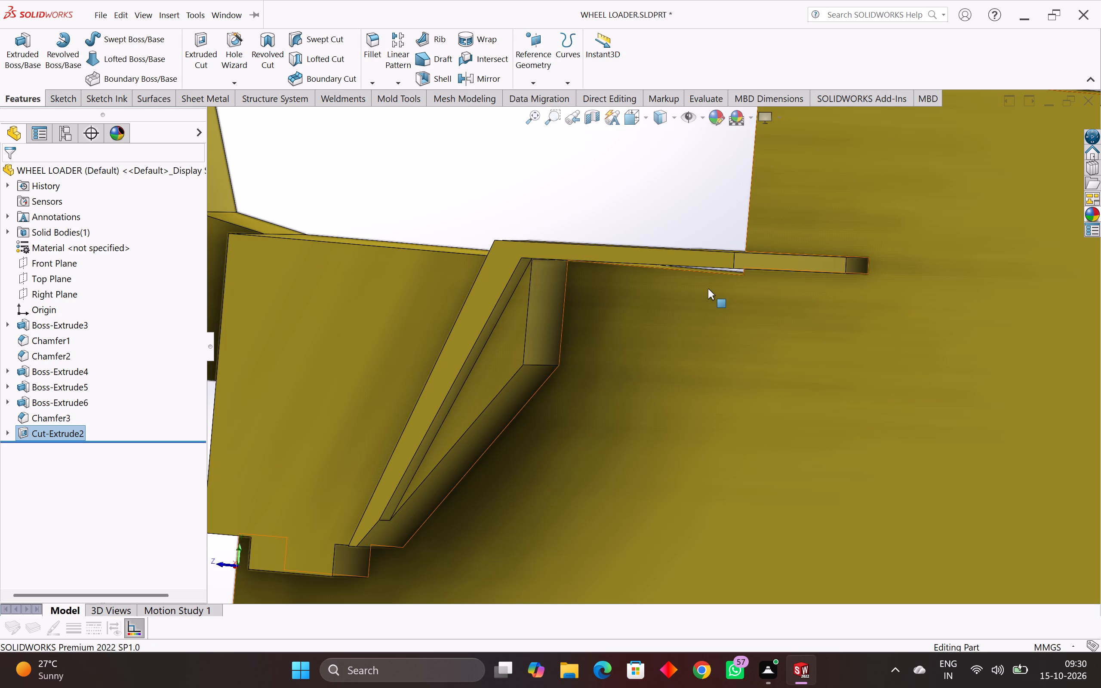
scroll(708, 289, "down", 1)
middle_click_drag(682, 299, 714, 335)
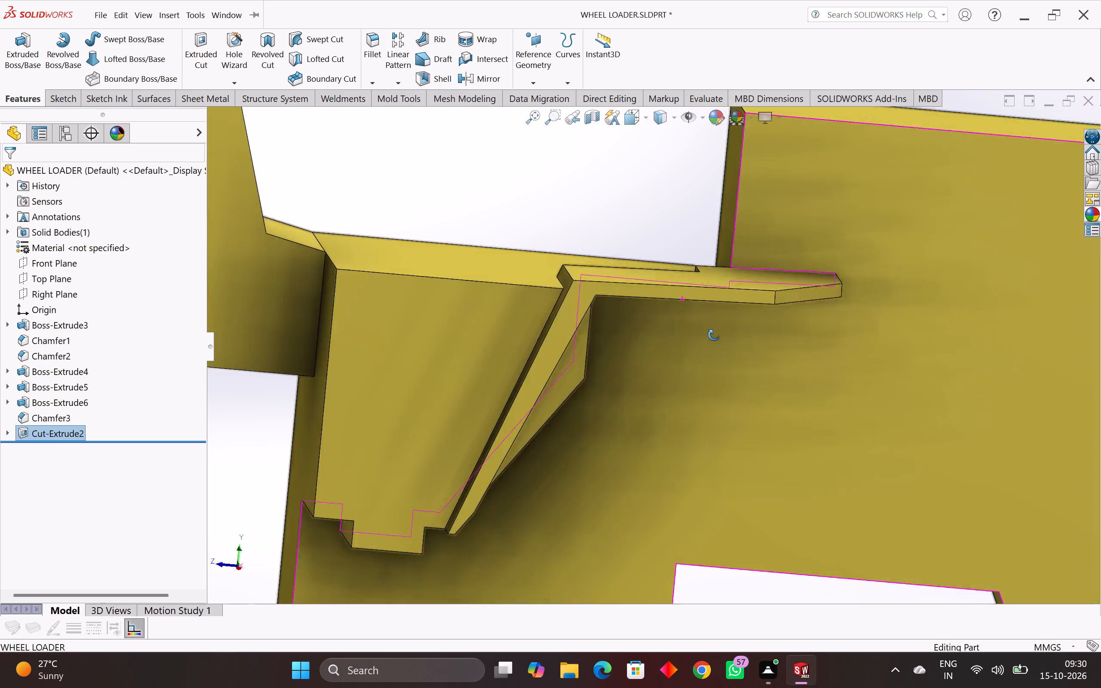
middle_click_drag(714, 335, 741, 501)
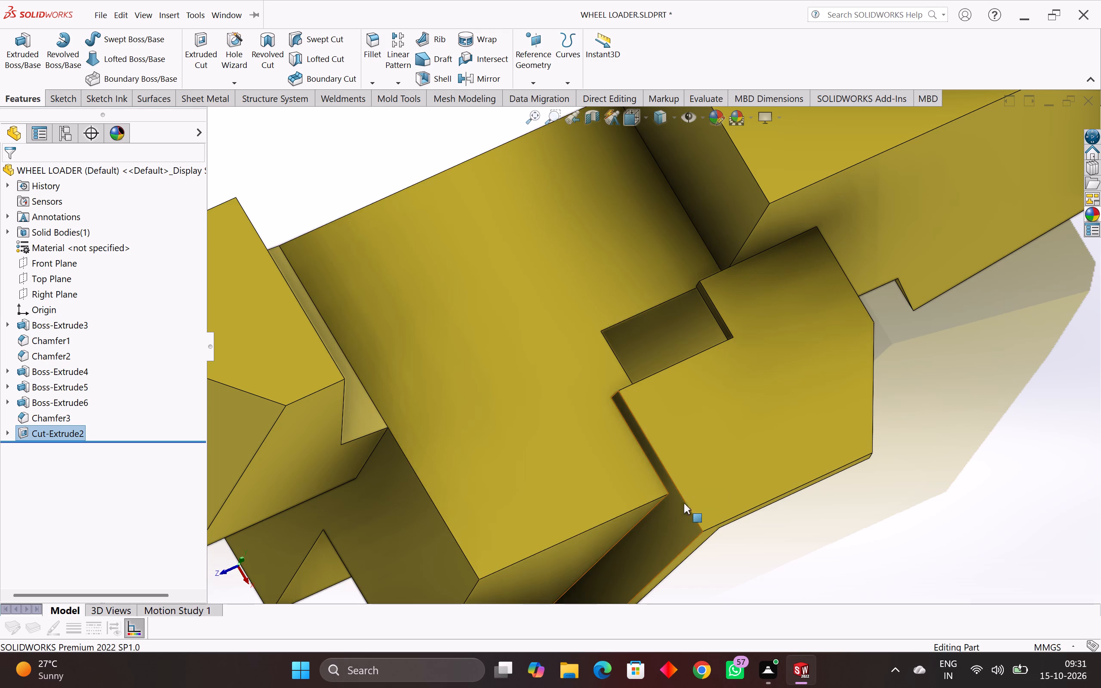
middle_click_drag(644, 436, 711, 544)
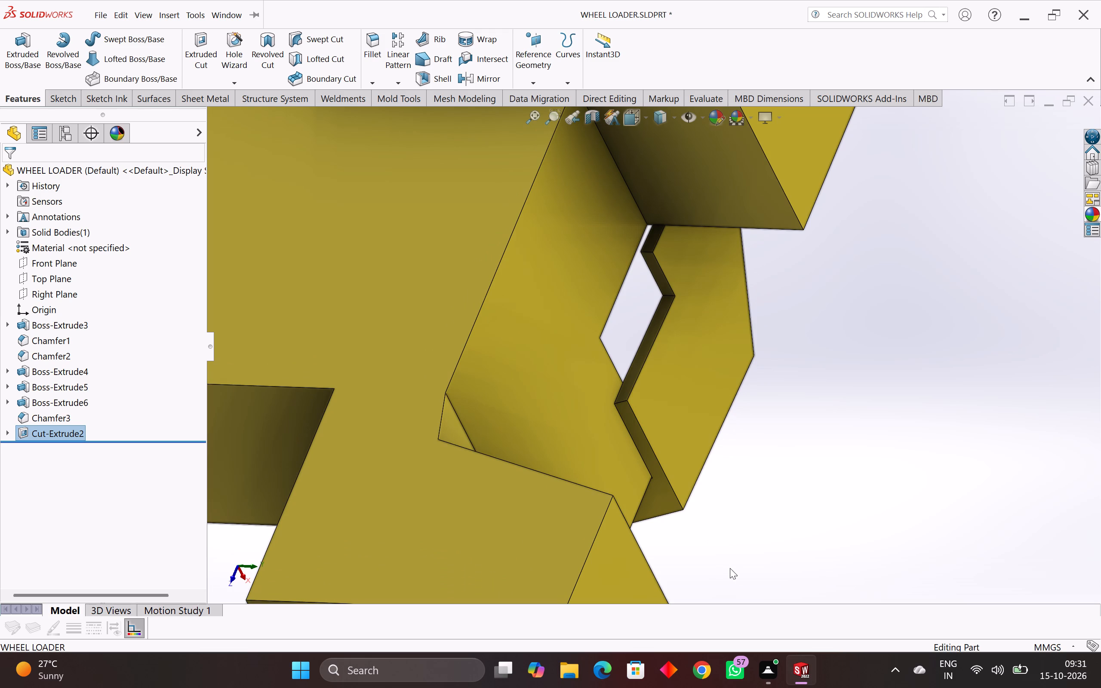
Sketch a corner rectangle about 14.7 by 6.9 mm on the body's side face, starting from the top-edge corner beneath the fender plate's bend.
middle_click_drag(782, 538, 598, 375)
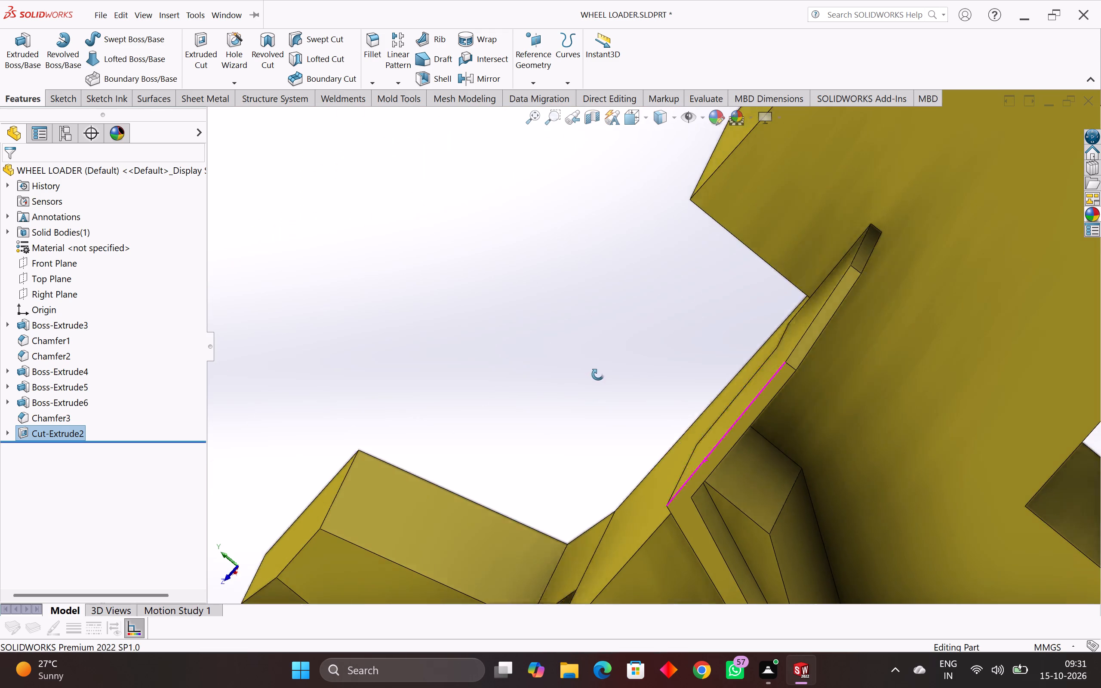
middle_click_drag(598, 375, 597, 373)
left_click(869, 442)
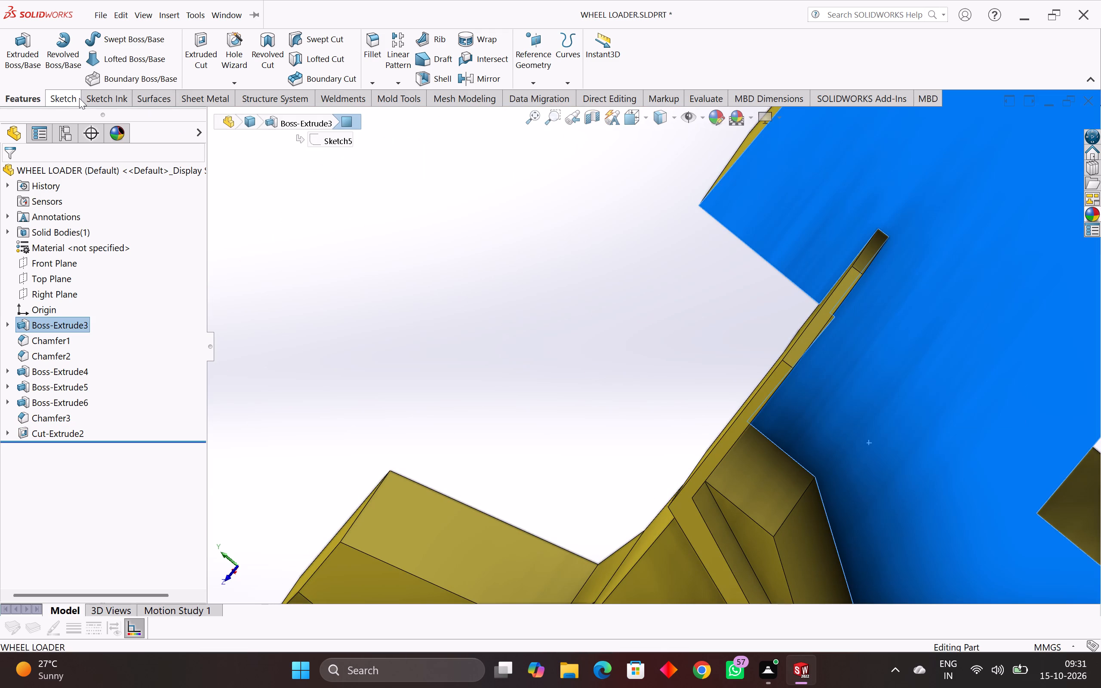
left_click(65, 96)
left_click(10, 47)
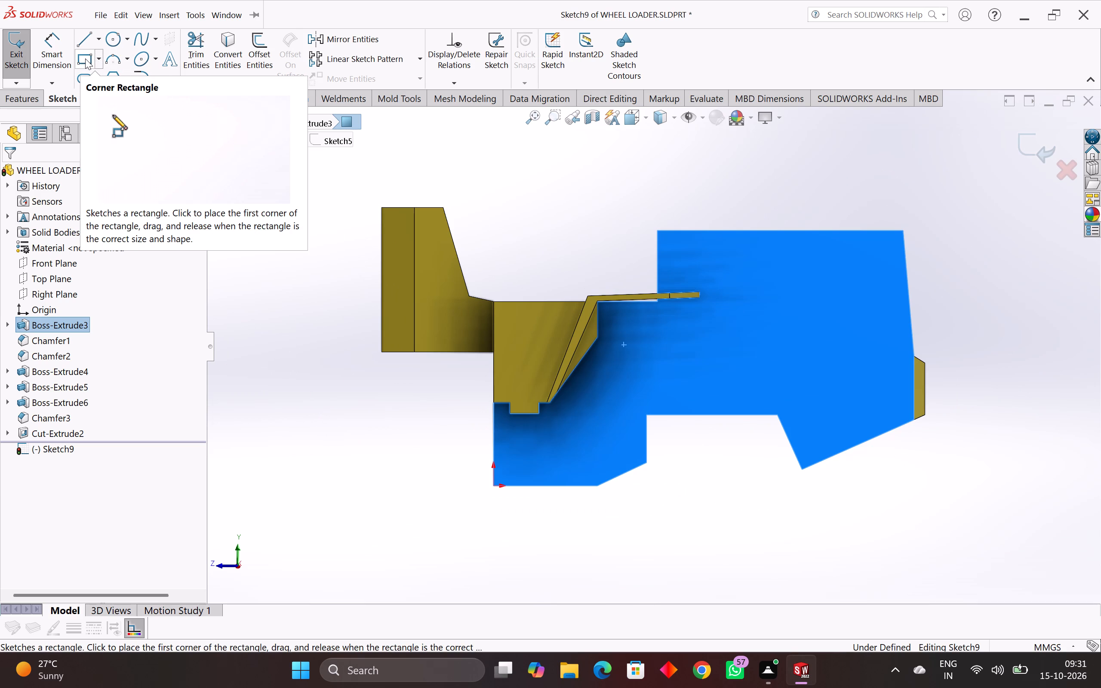
left_click(85, 58)
scroll(619, 332, "up", 3)
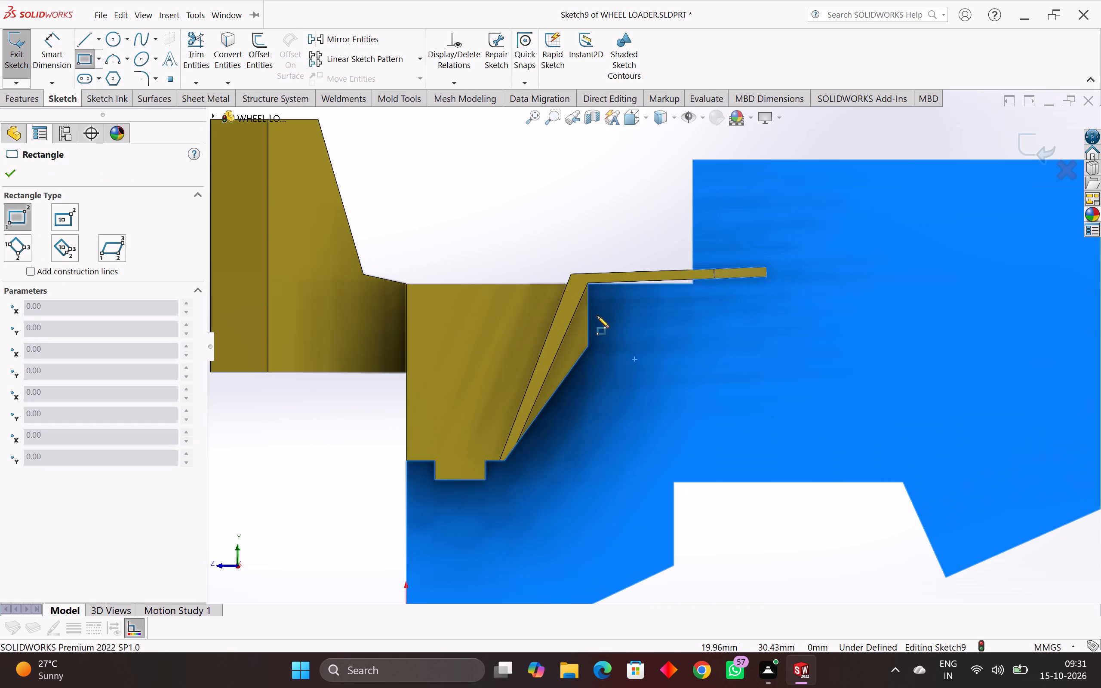
scroll(586, 301, "up", 8)
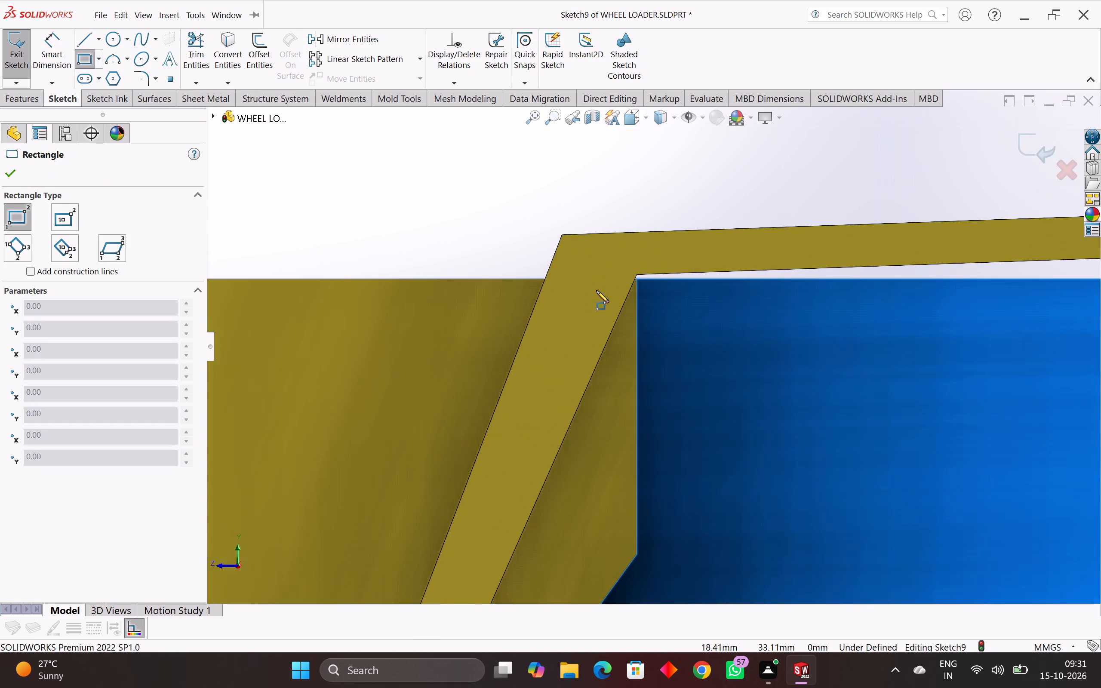
left_click(637, 279)
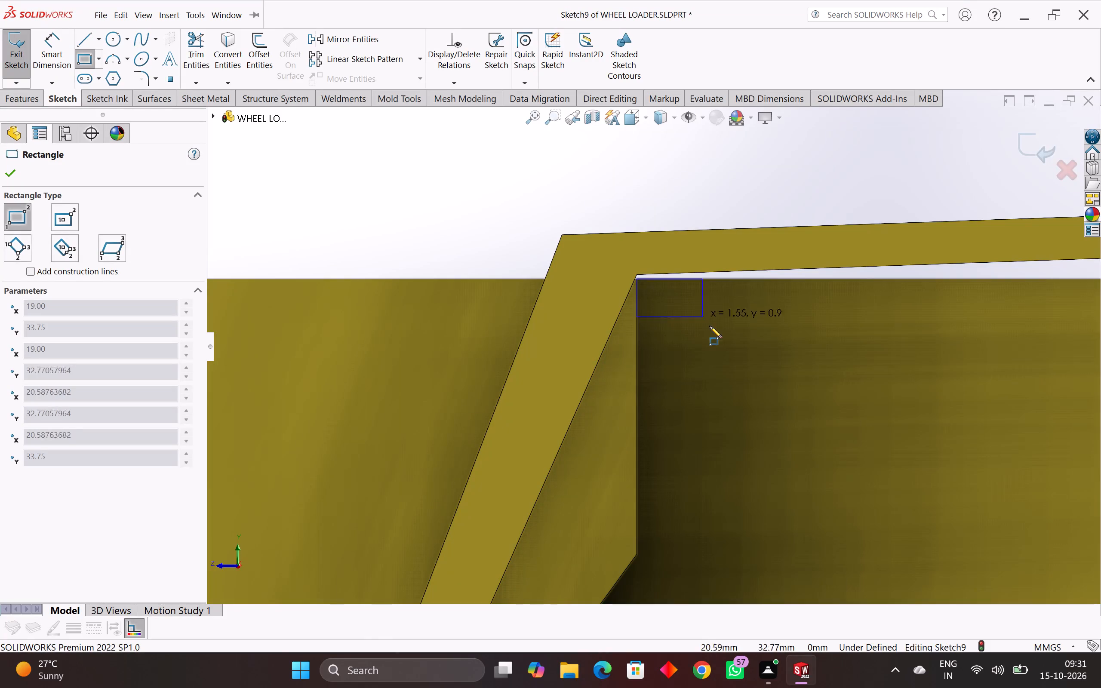
scroll(1041, 483, "down", 3)
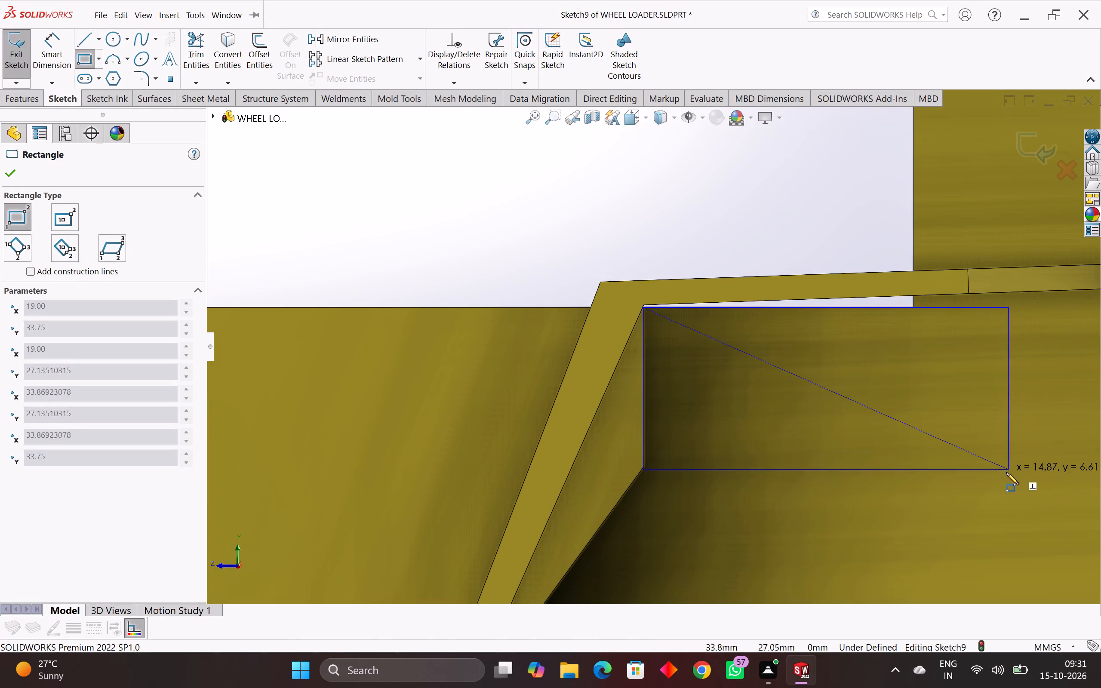
left_click(1004, 476)
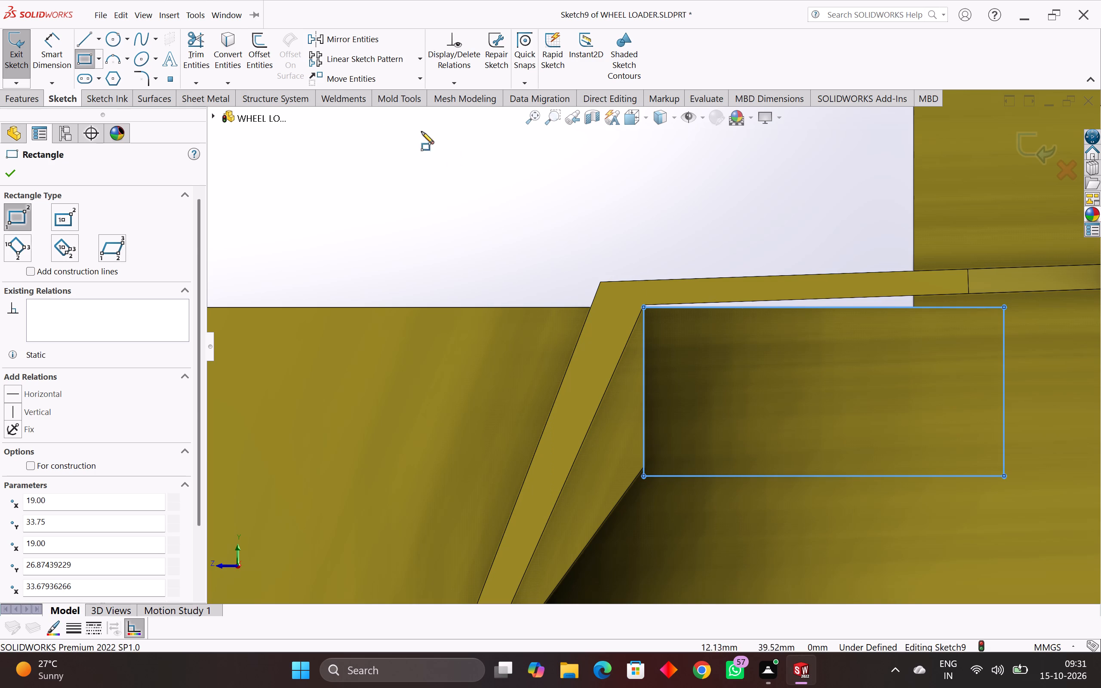
Dimension the side-face rectangle to 11 mm long and 3.5 mm high.
left_click(60, 46)
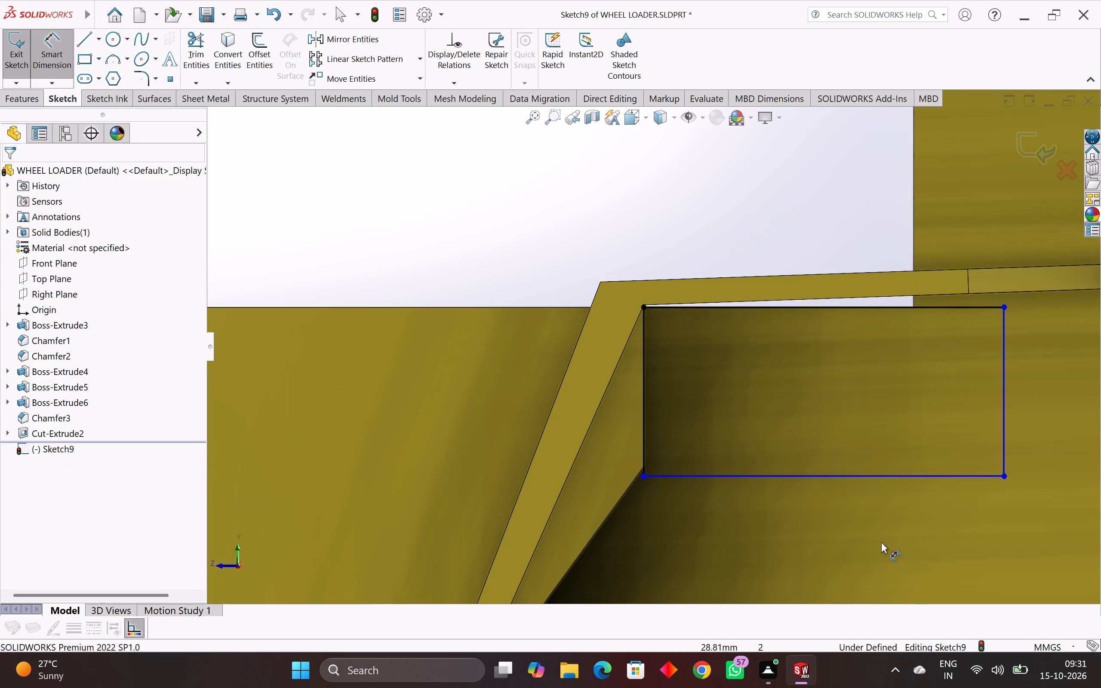
left_click(881, 476)
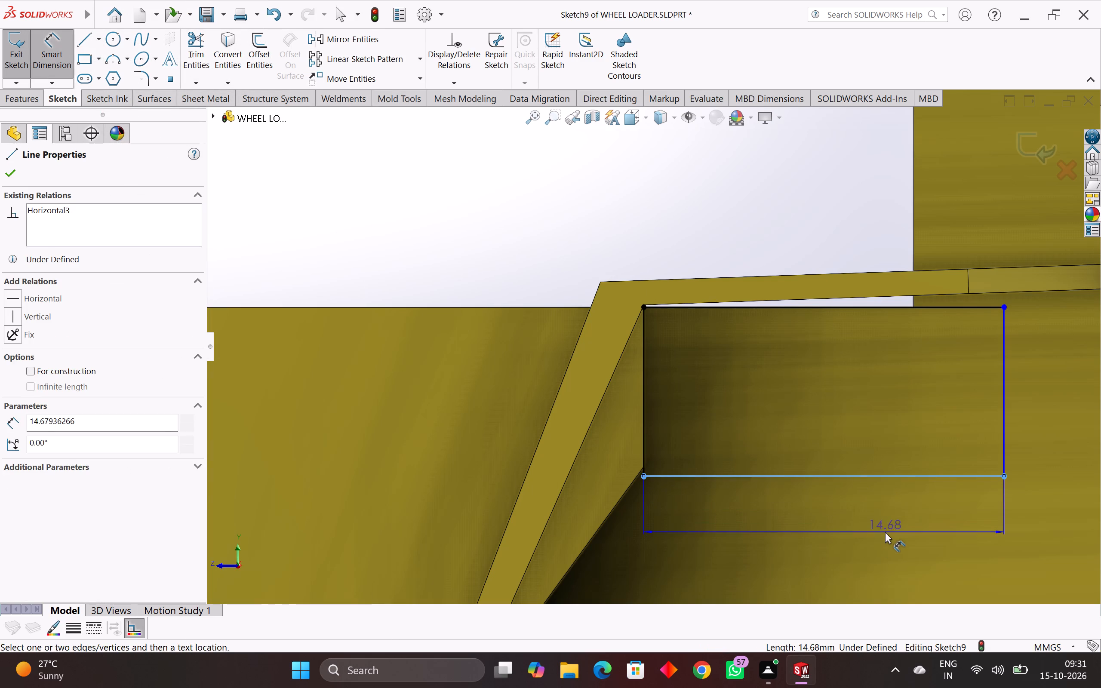
left_click(885, 532)
type("11")
key("Return")
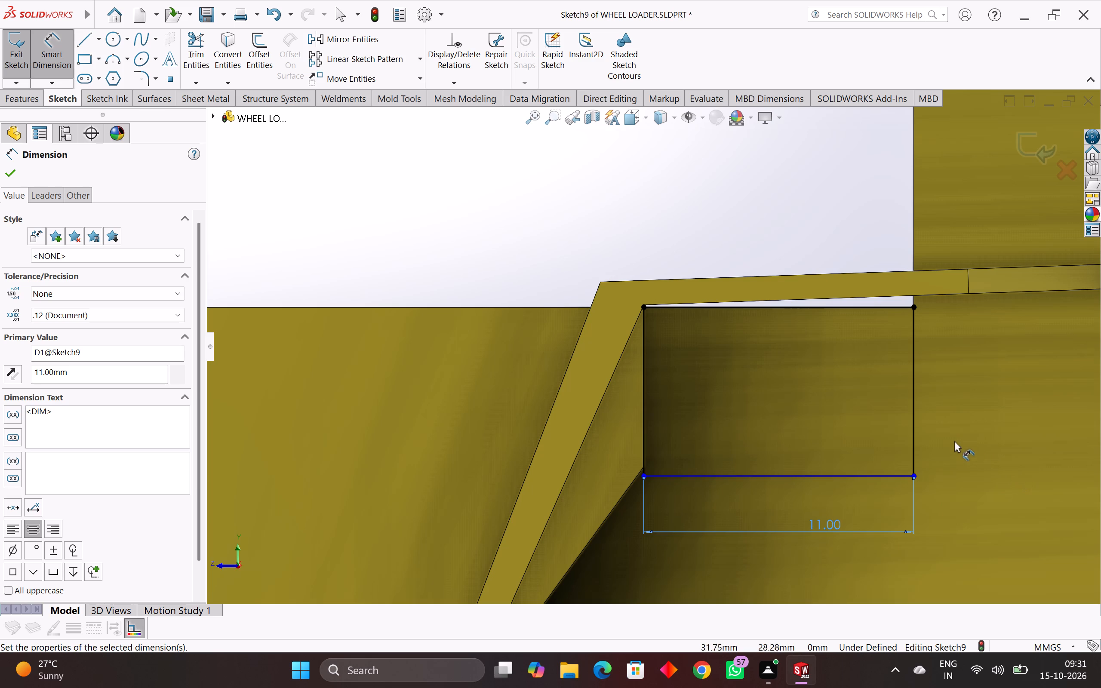
left_click(914, 417)
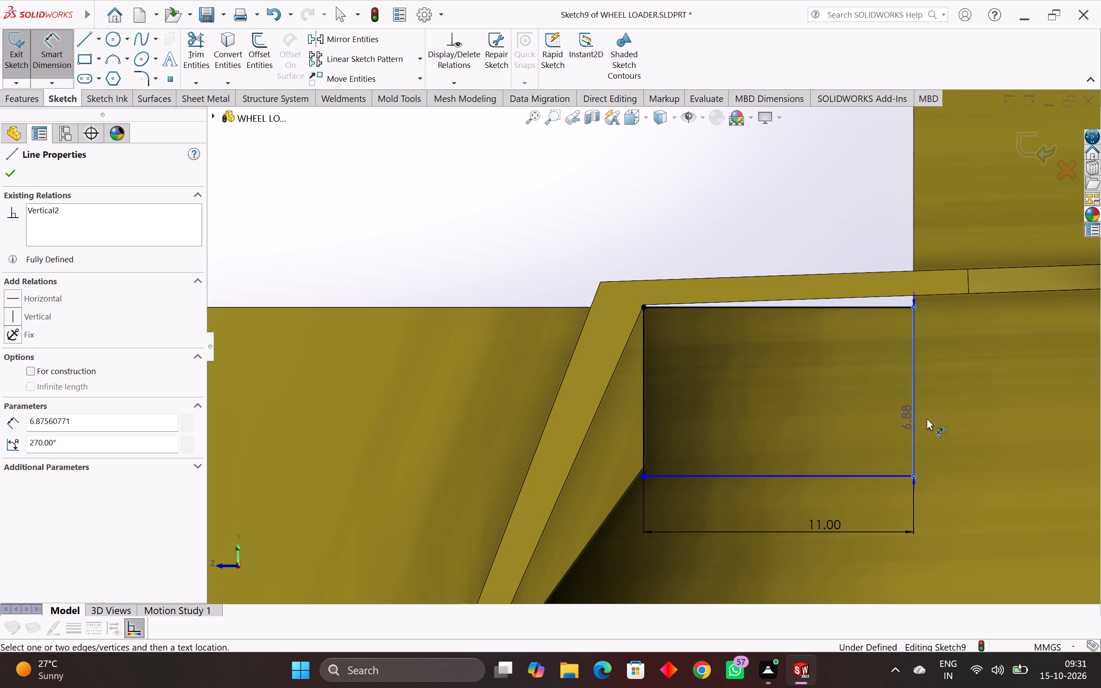
left_click(964, 427)
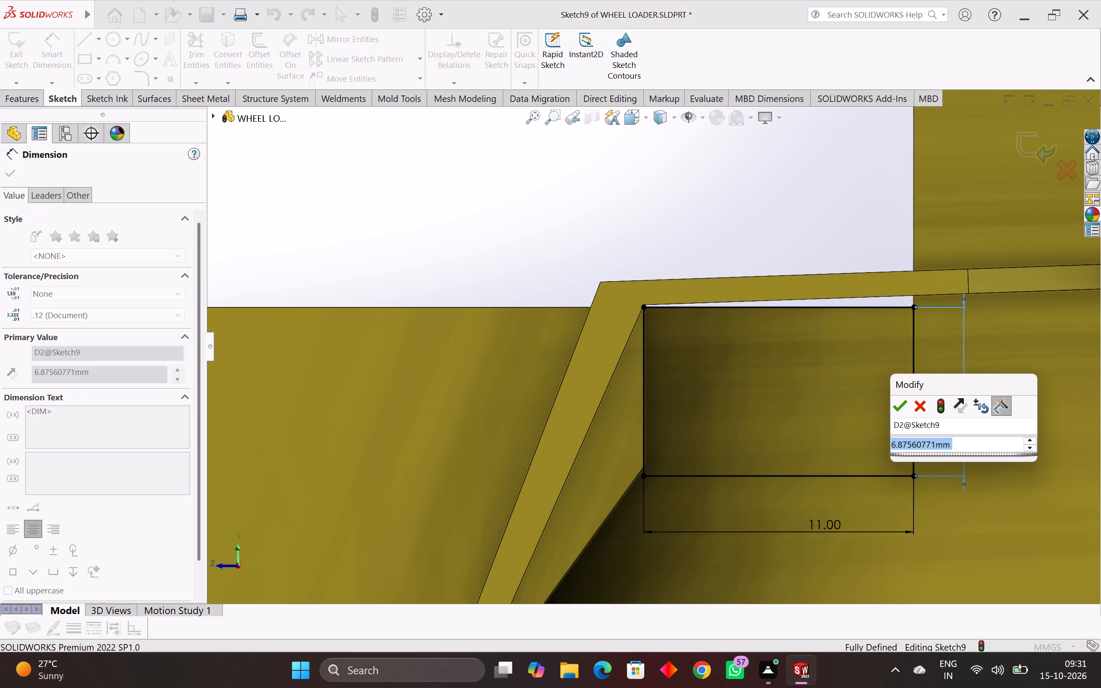
type("3.5")
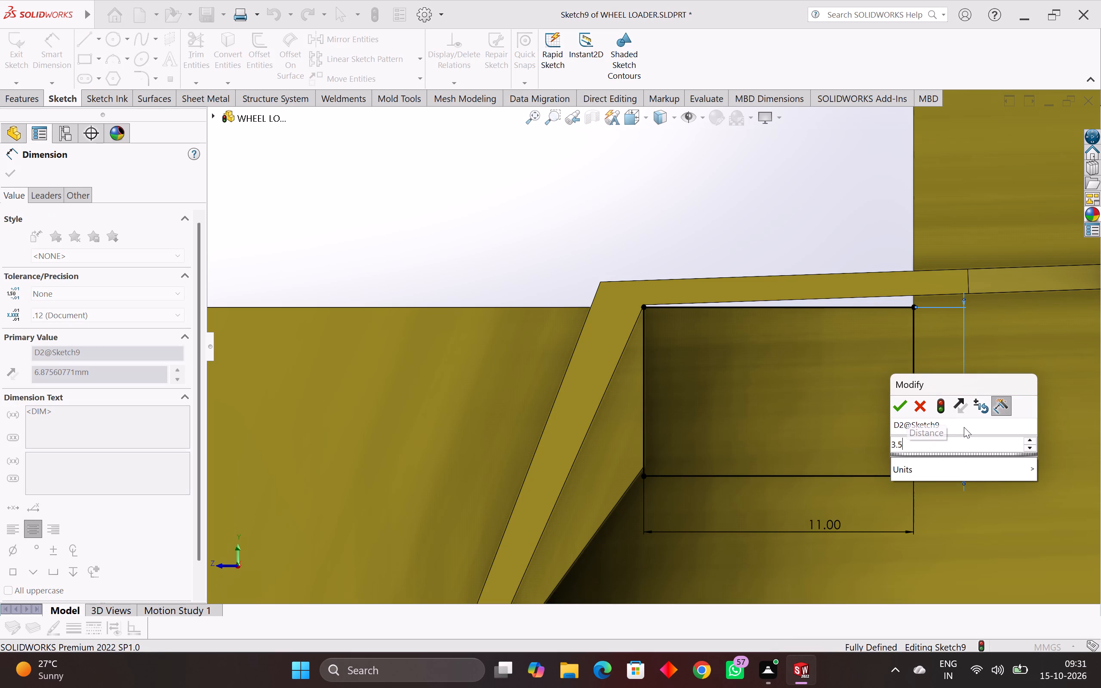
key("Return")
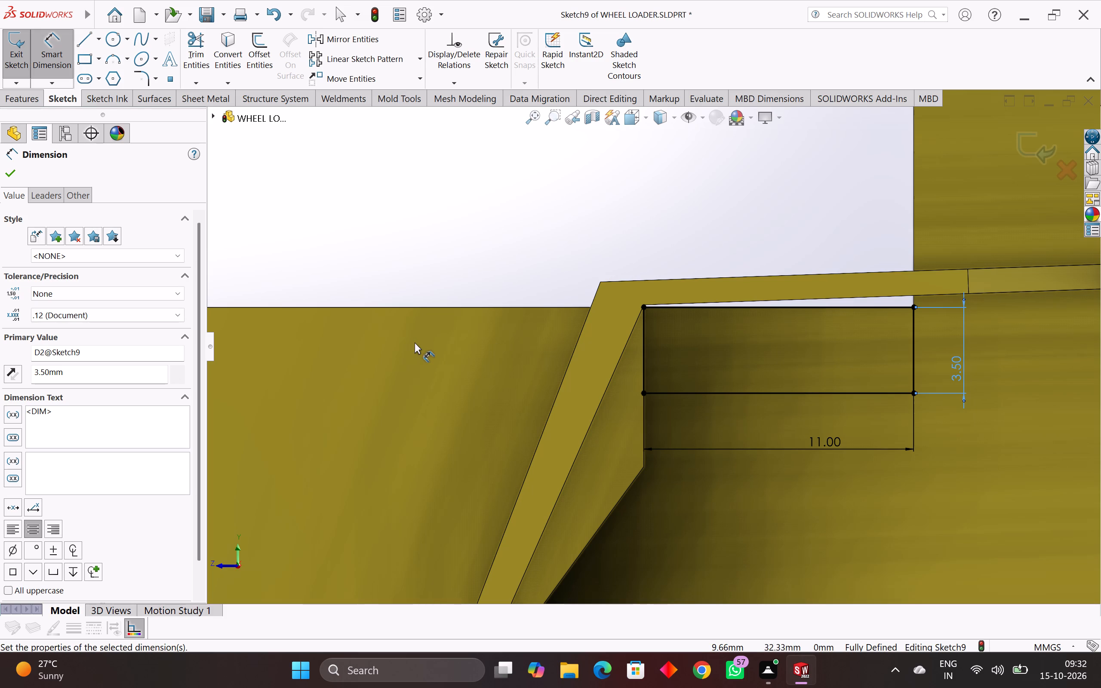
Extrude the 11 by 3.5 mm side-face rectangle as a blind 7 mm boss, merged with the body.
scroll(415, 343, "up", 1)
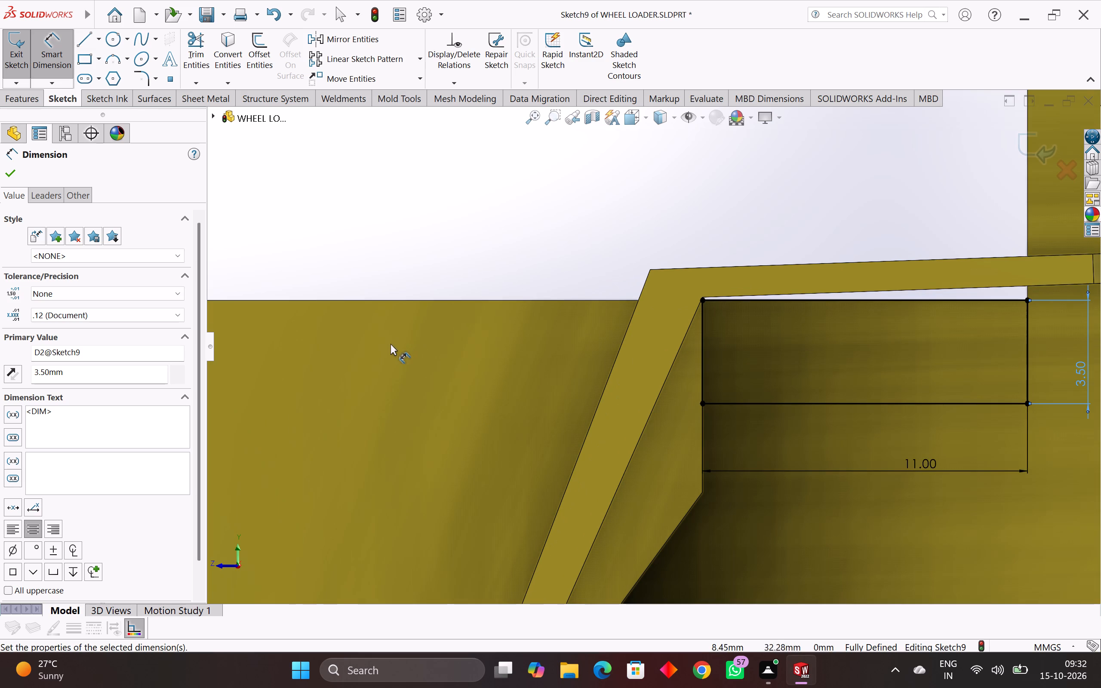
left_click(25, 96)
left_click(21, 33)
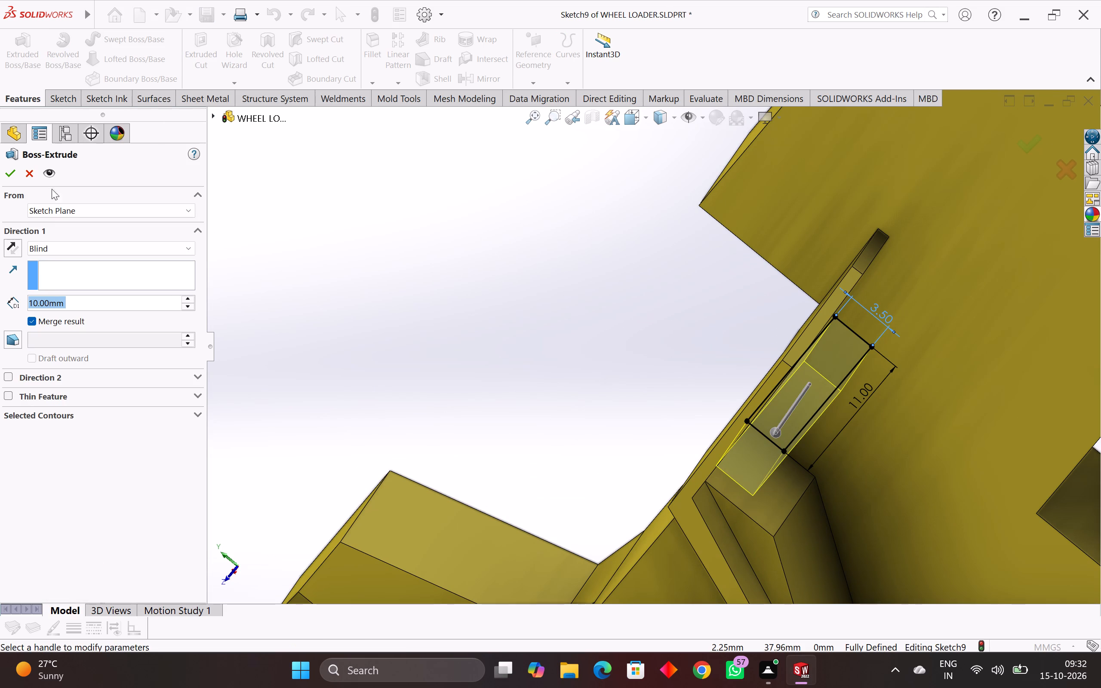
key("7")
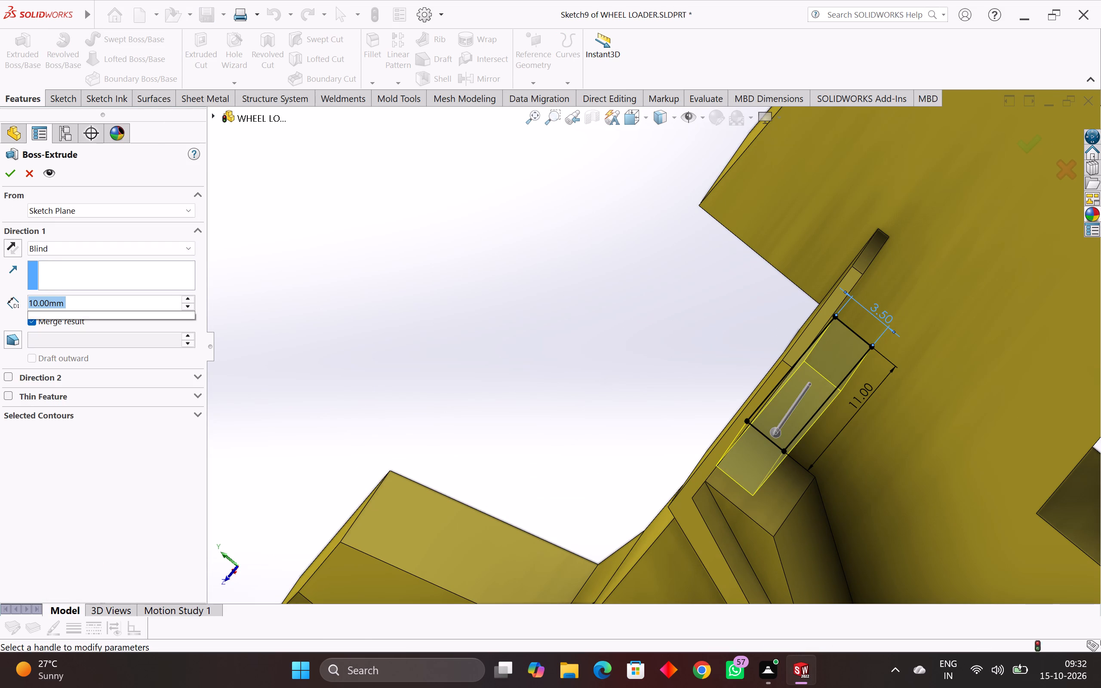
key("Return")
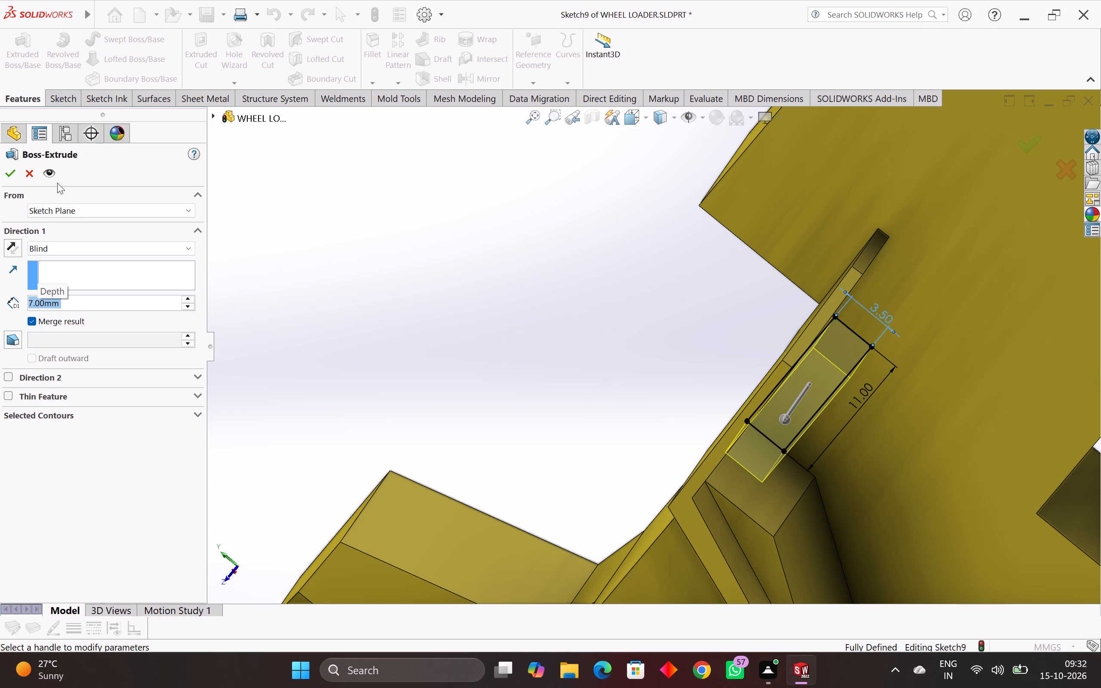
left_click(15, 180)
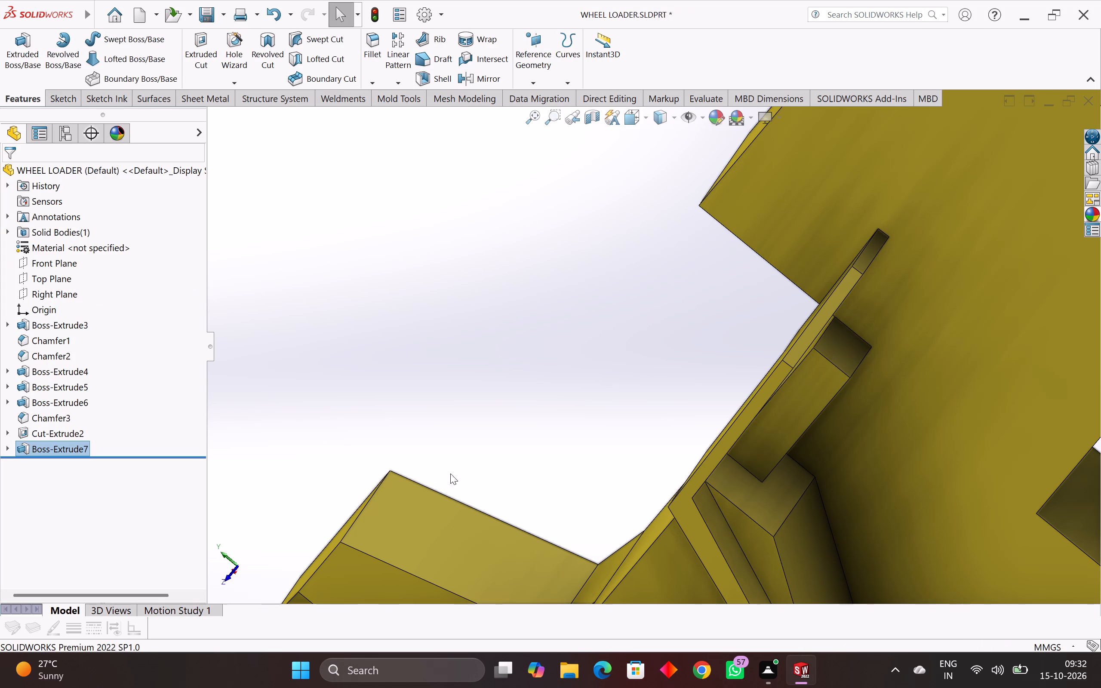
Start a new sketch on the body's large L-shaped end face, beside the fender plate and below the chamfered block.
middle_click_drag(491, 487, 419, 514)
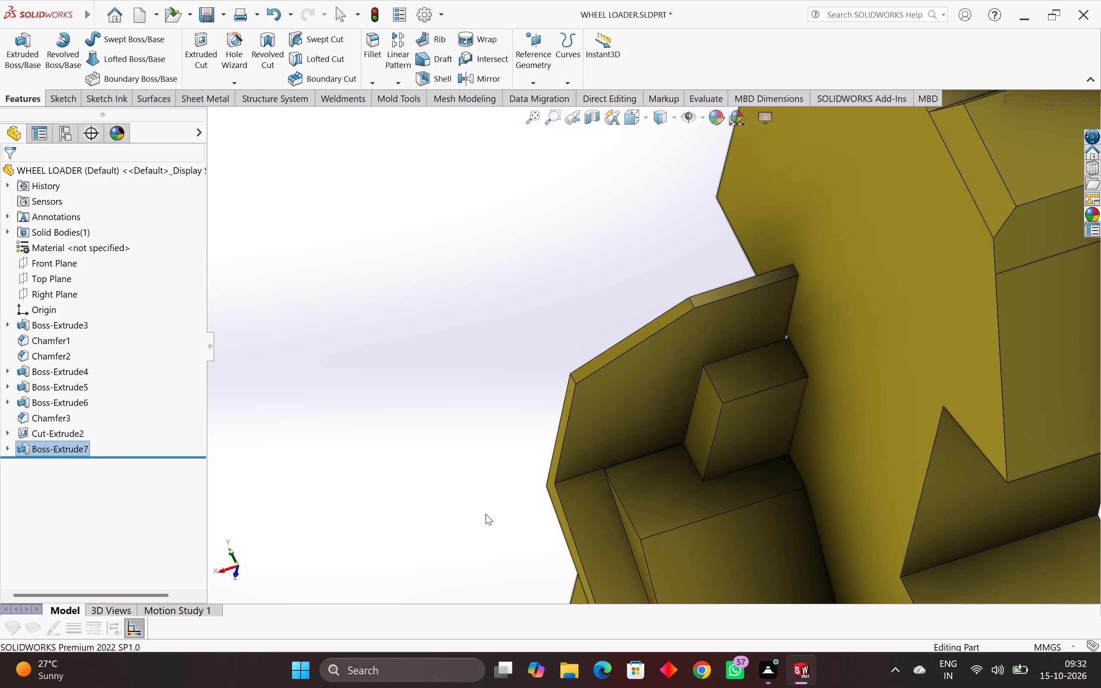
scroll(546, 515, "down", 4)
middle_click_drag(552, 517, 679, 530)
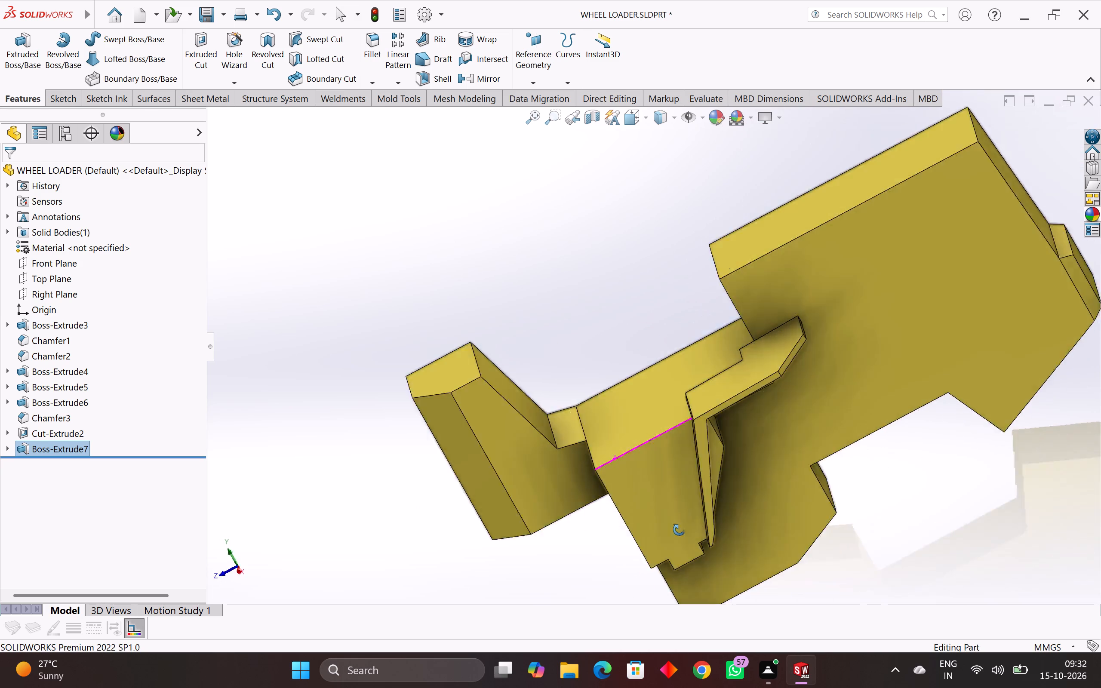
middle_click_drag(679, 530, 797, 484)
left_click(461, 551)
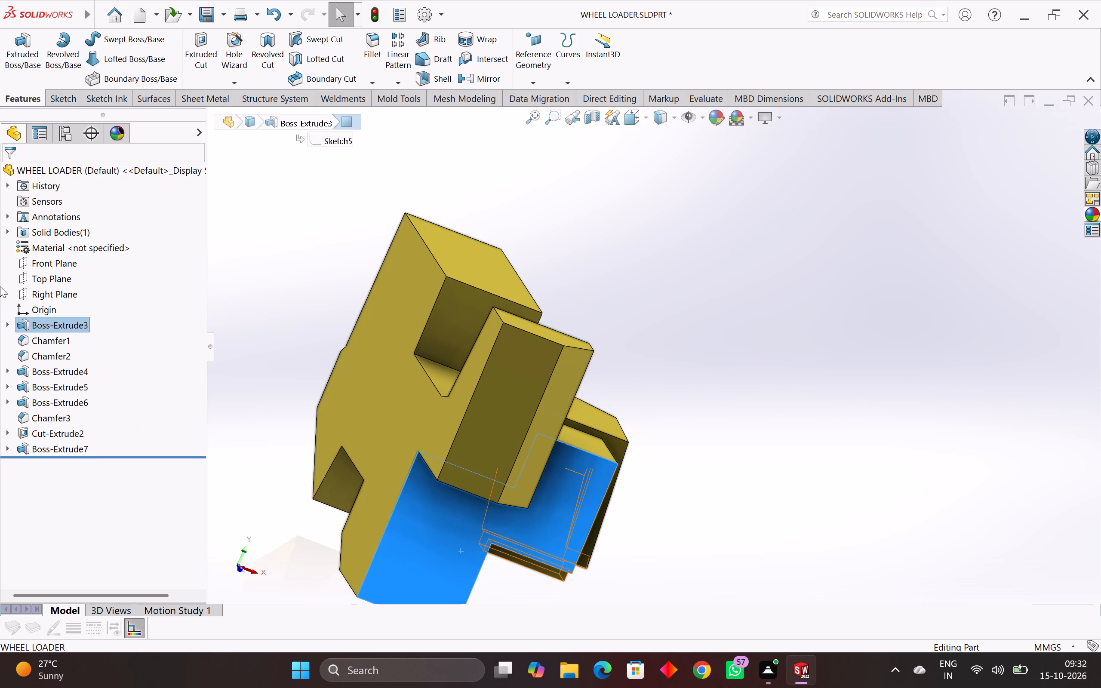
left_click(25, 96)
left_click(63, 103)
left_click(15, 49)
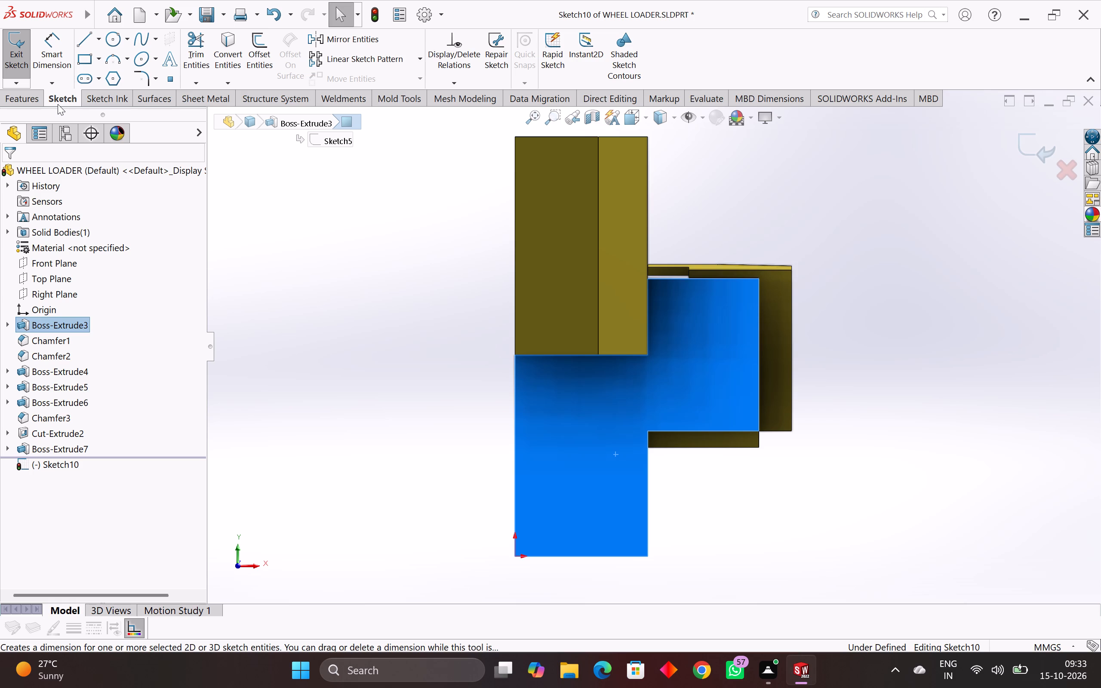
left_click(822, 188)
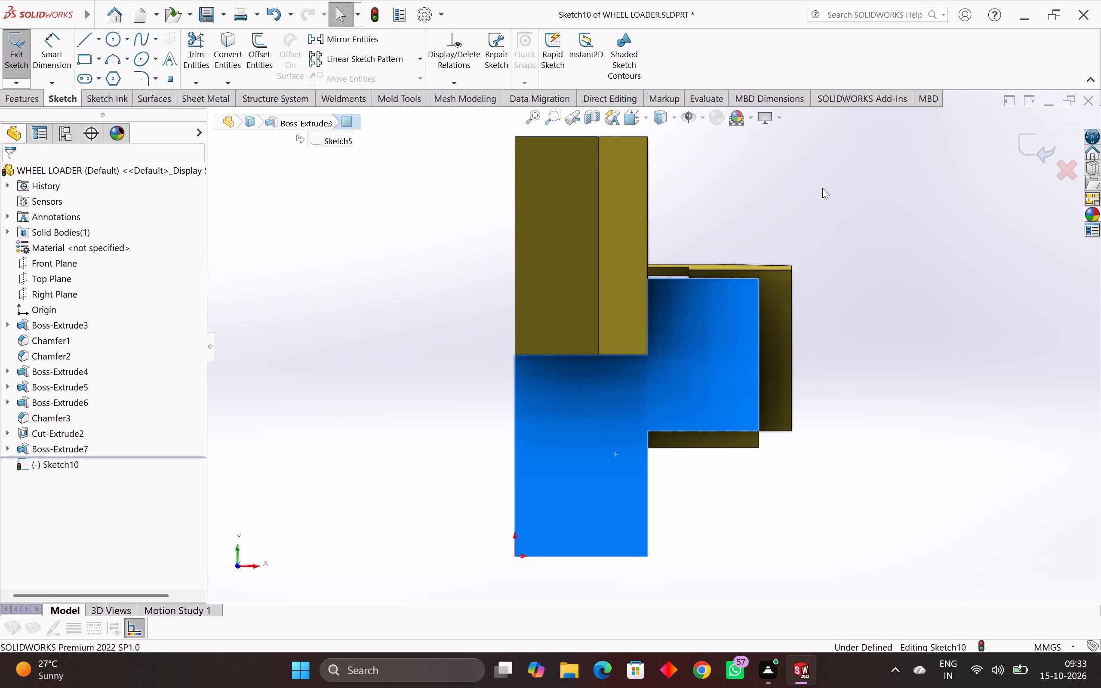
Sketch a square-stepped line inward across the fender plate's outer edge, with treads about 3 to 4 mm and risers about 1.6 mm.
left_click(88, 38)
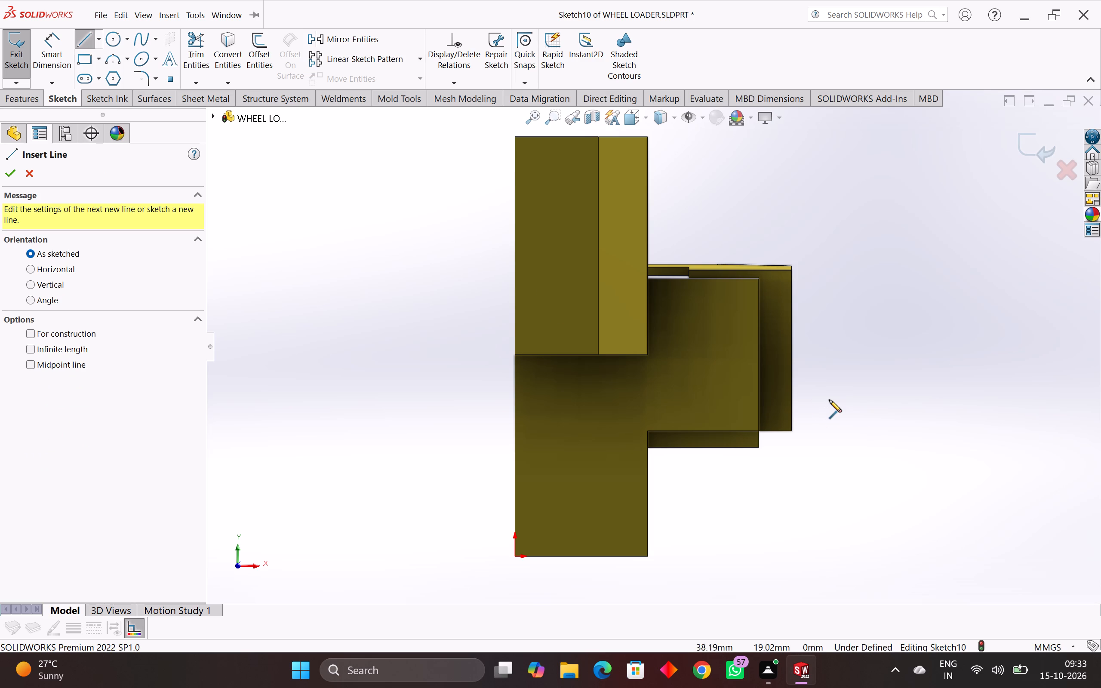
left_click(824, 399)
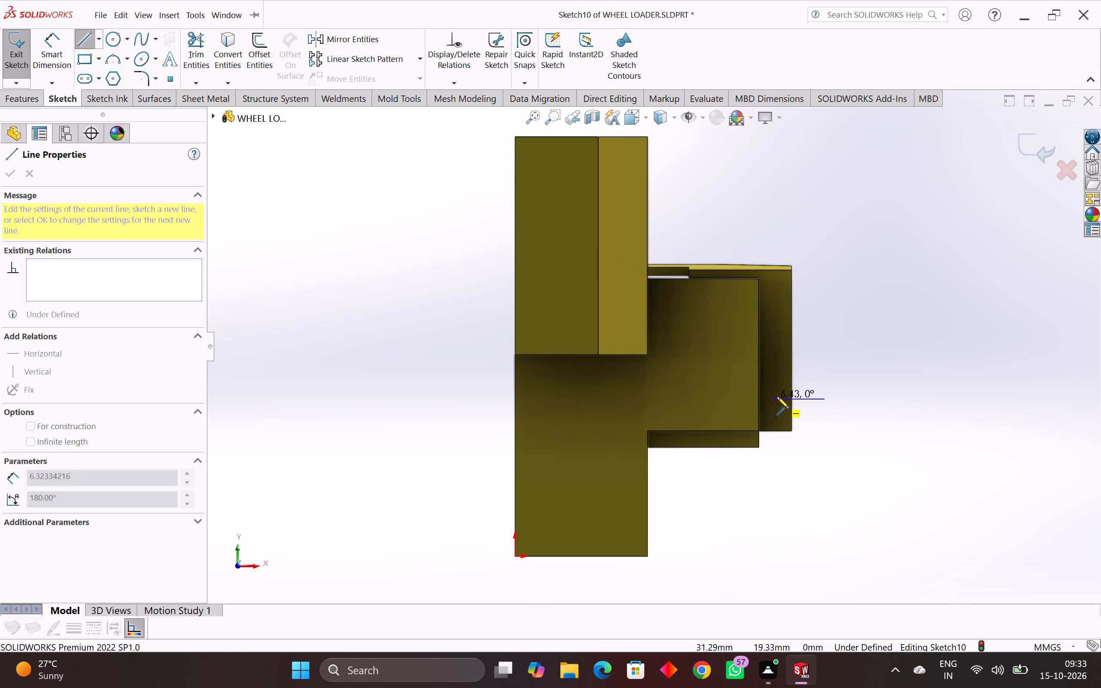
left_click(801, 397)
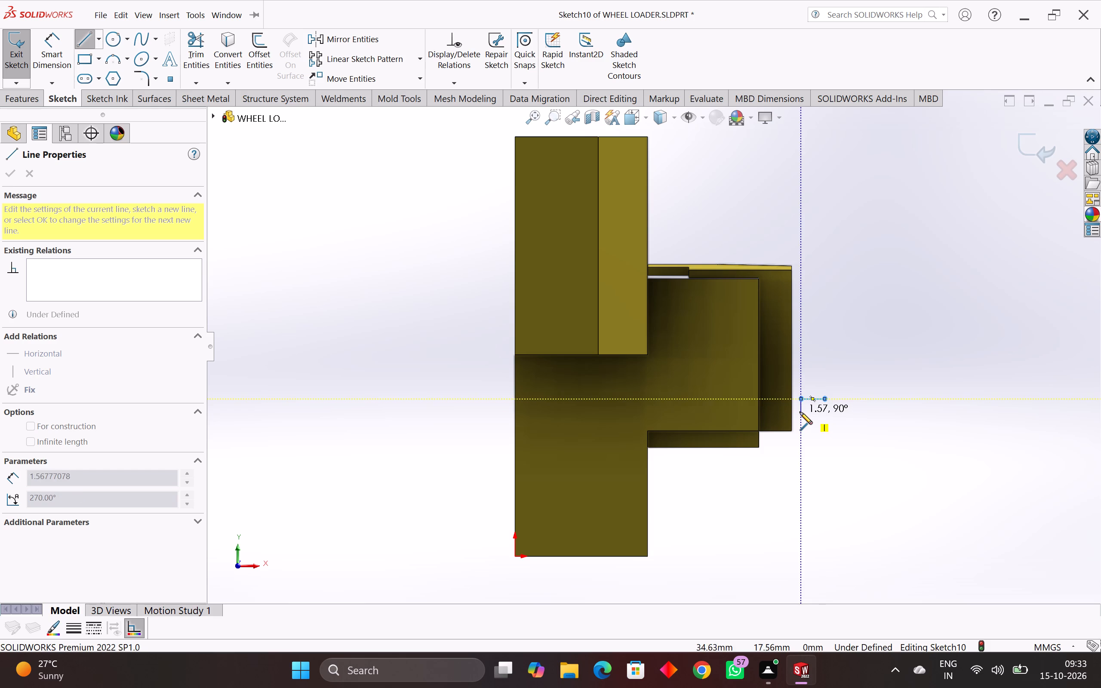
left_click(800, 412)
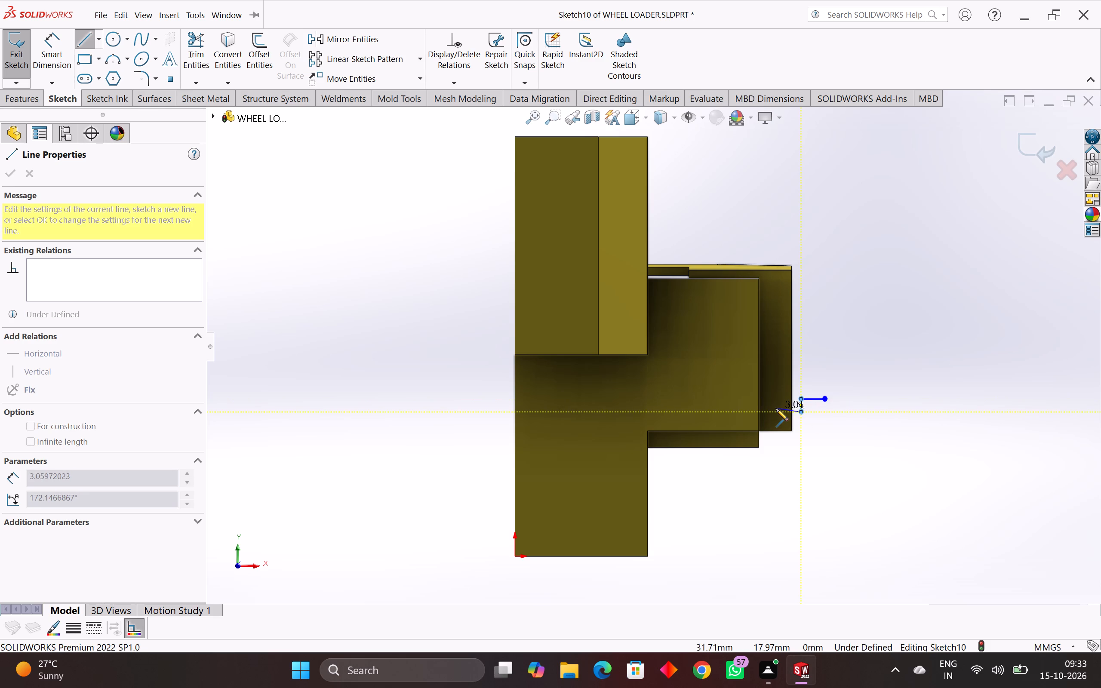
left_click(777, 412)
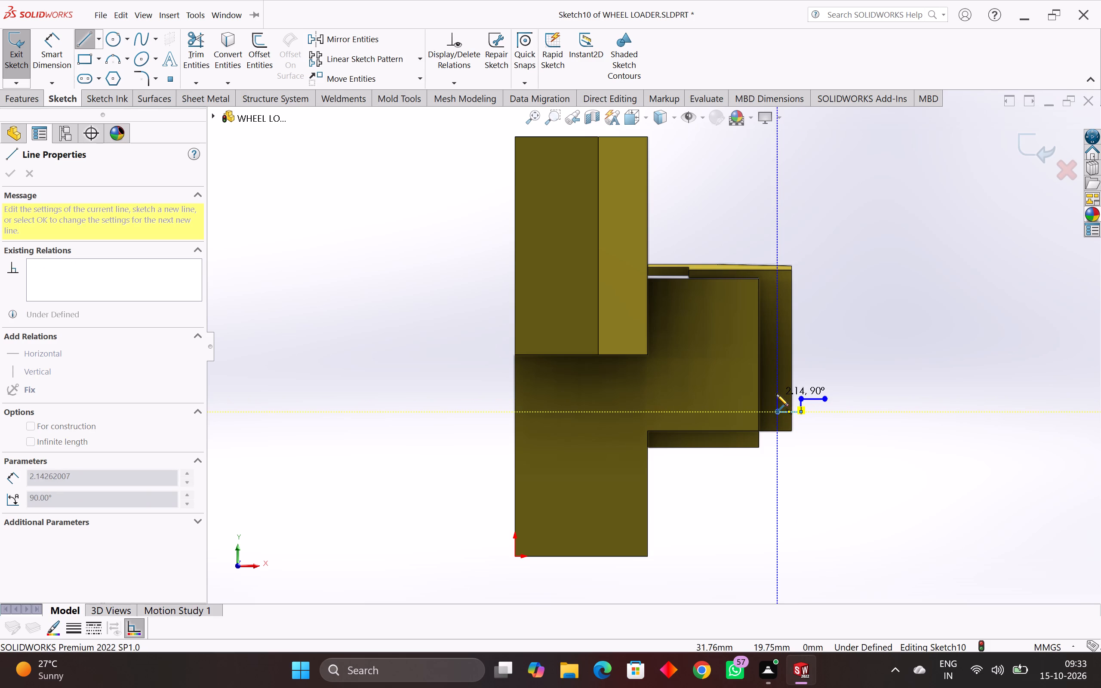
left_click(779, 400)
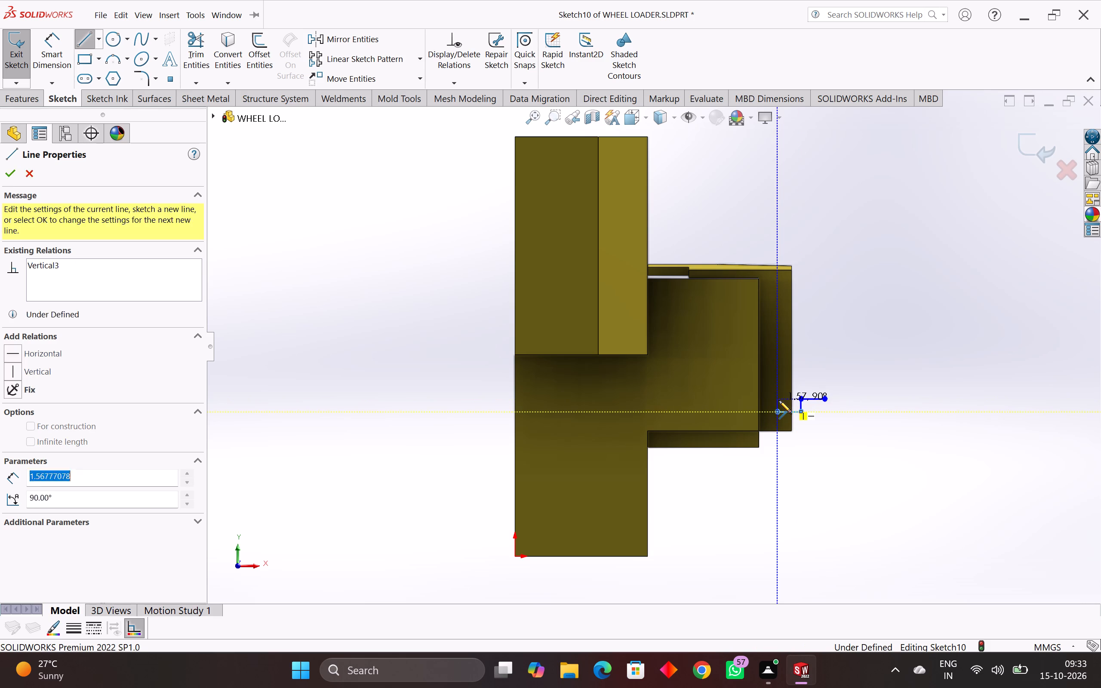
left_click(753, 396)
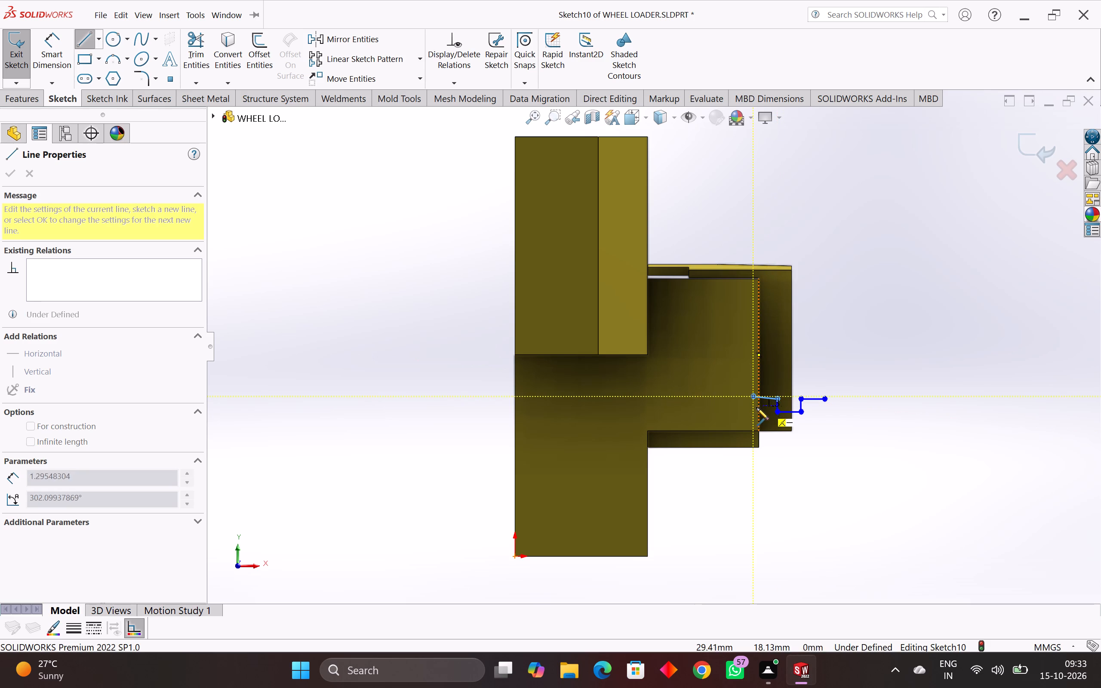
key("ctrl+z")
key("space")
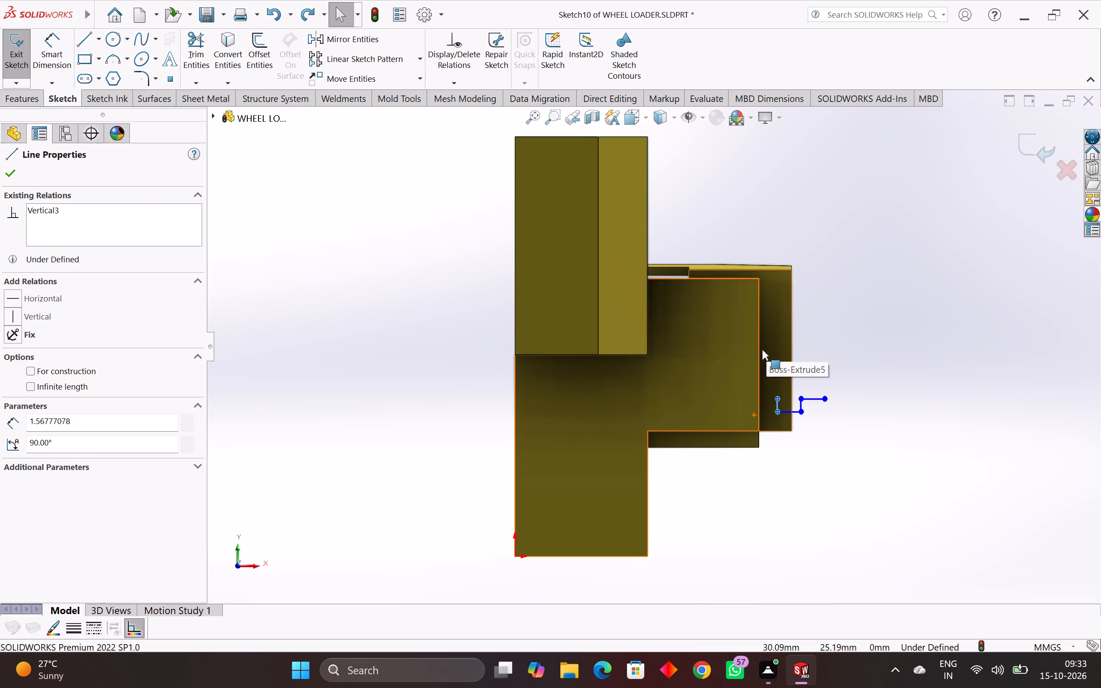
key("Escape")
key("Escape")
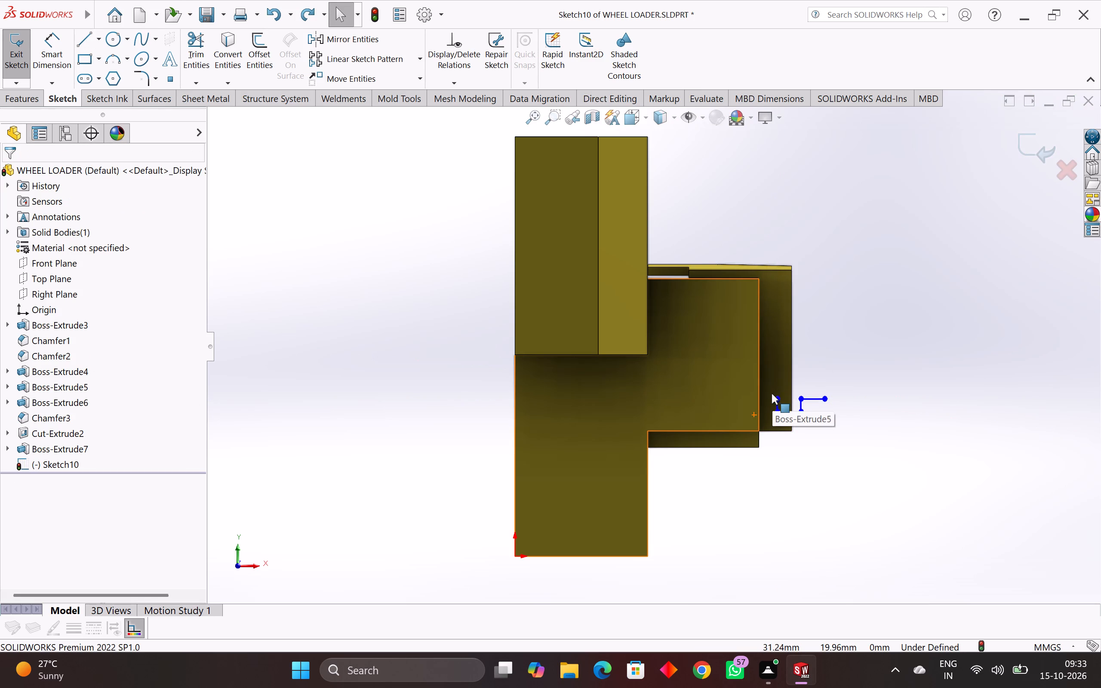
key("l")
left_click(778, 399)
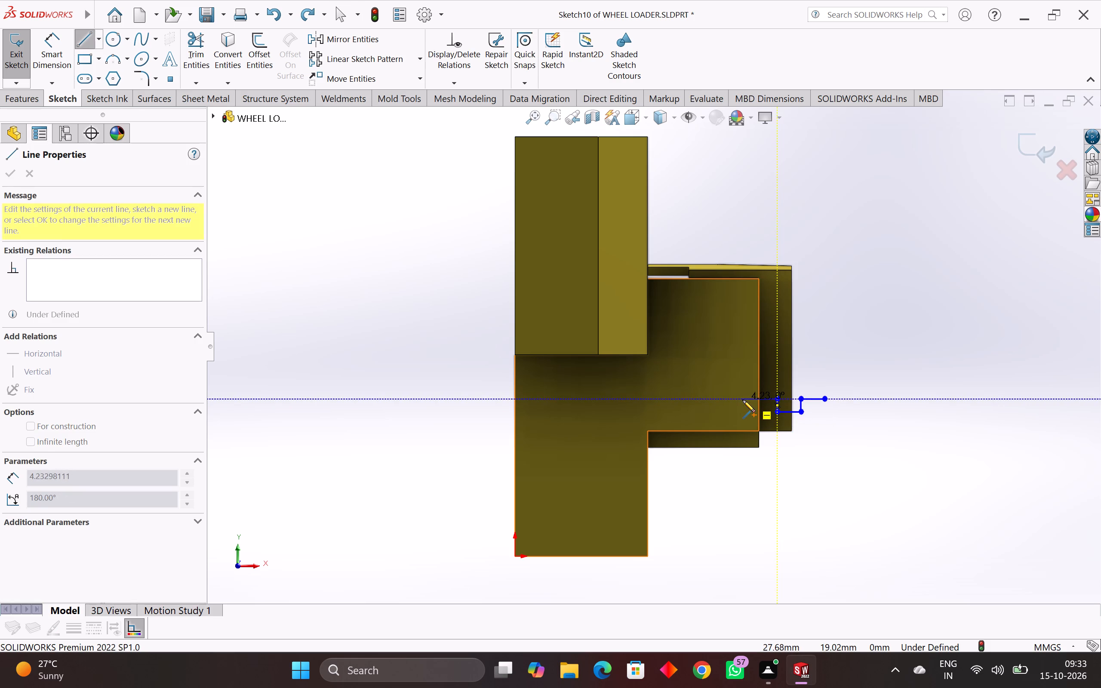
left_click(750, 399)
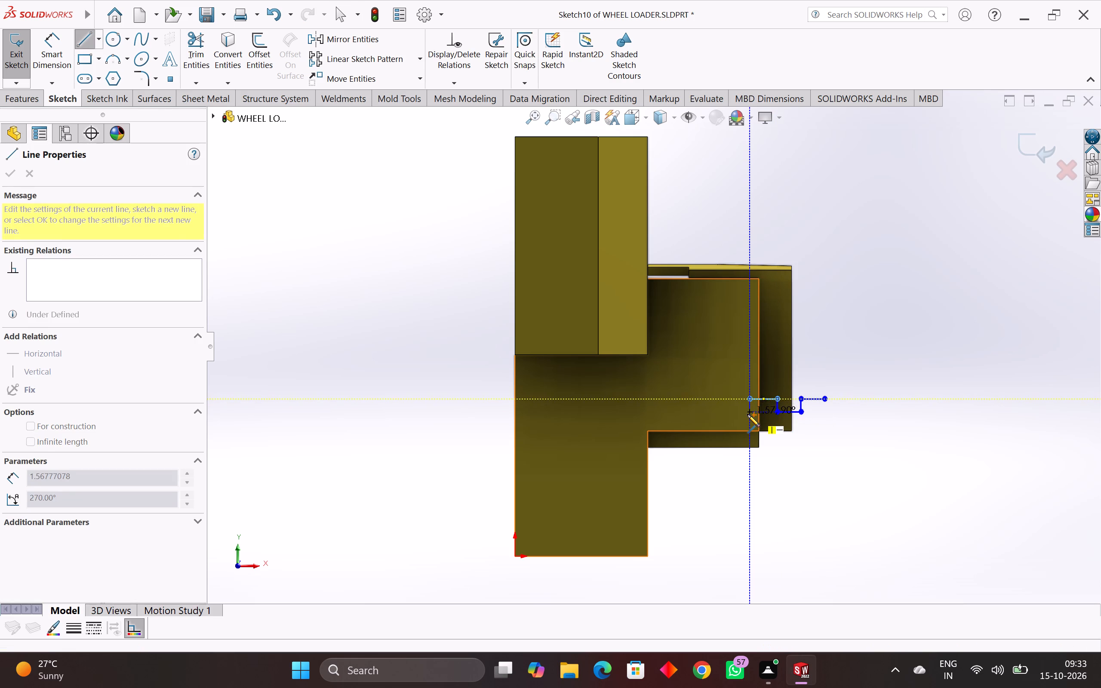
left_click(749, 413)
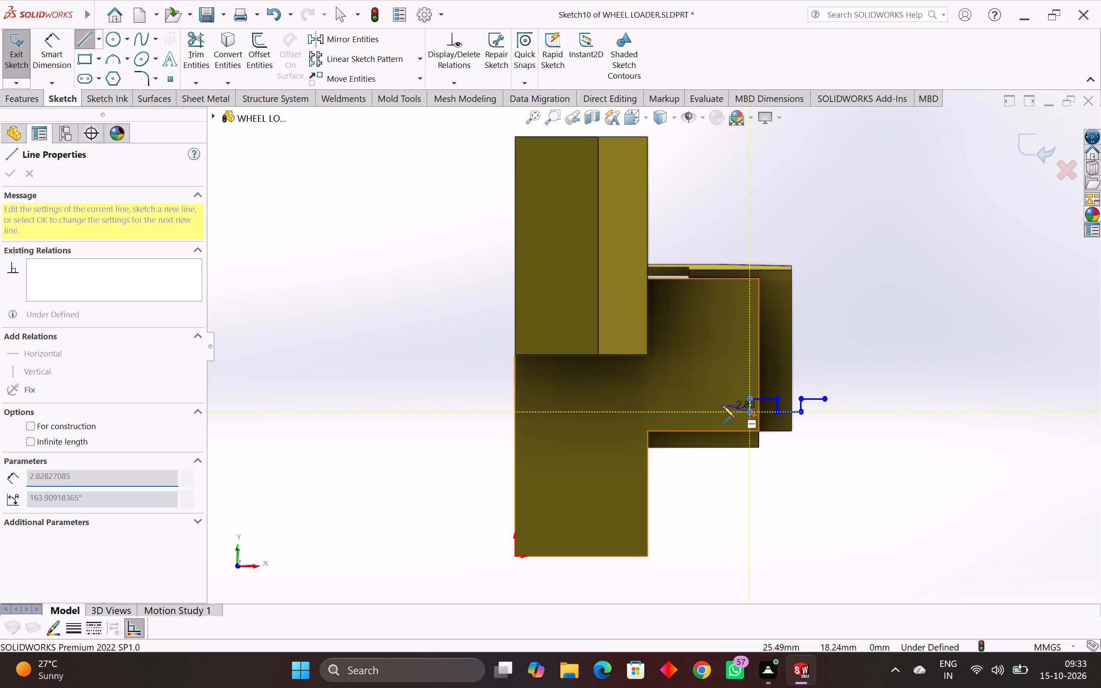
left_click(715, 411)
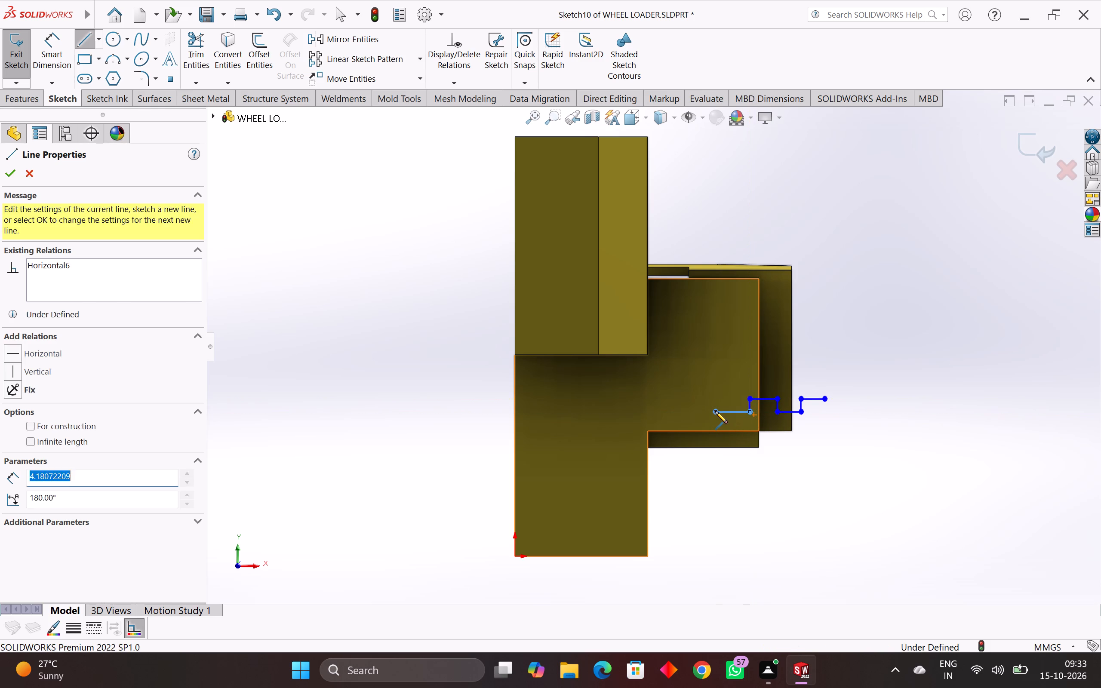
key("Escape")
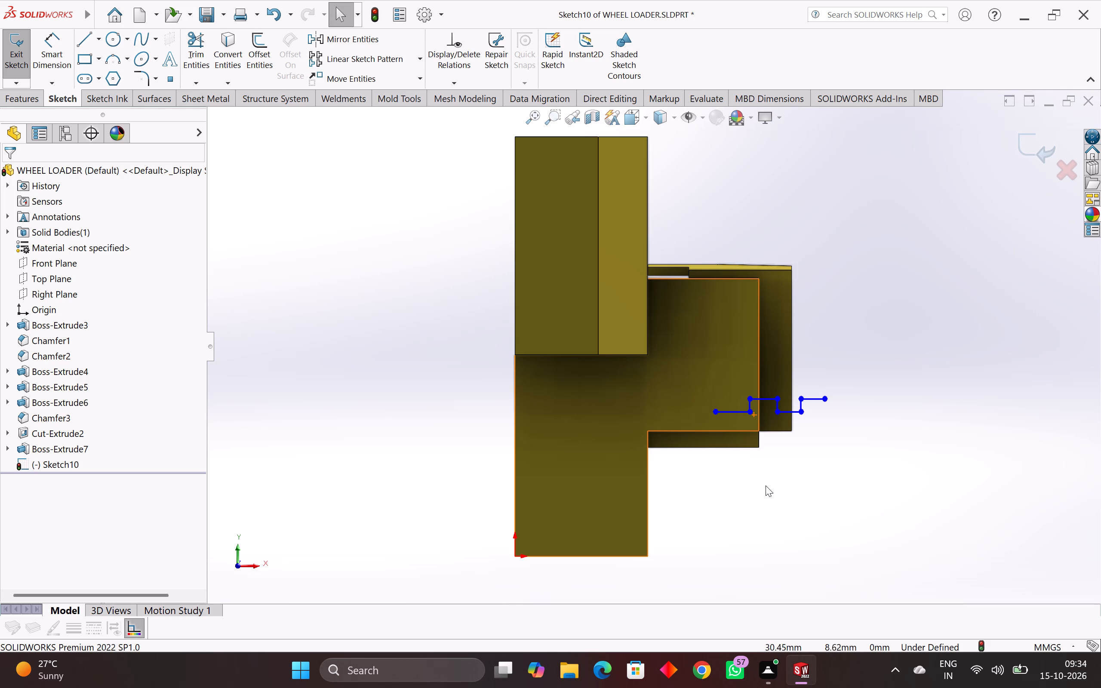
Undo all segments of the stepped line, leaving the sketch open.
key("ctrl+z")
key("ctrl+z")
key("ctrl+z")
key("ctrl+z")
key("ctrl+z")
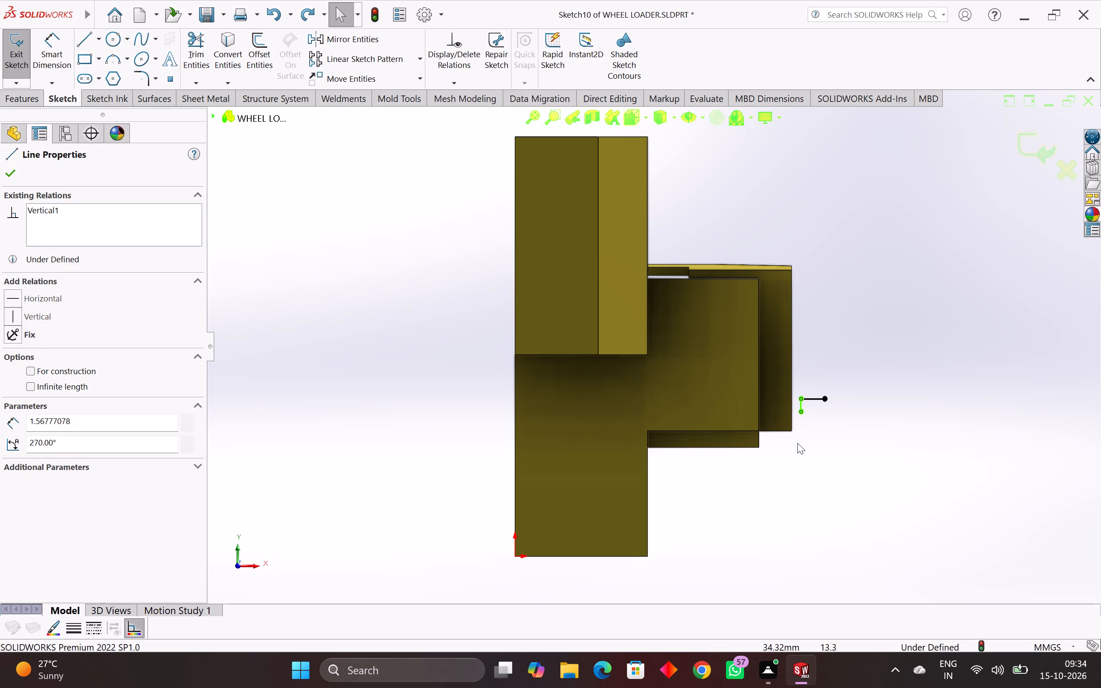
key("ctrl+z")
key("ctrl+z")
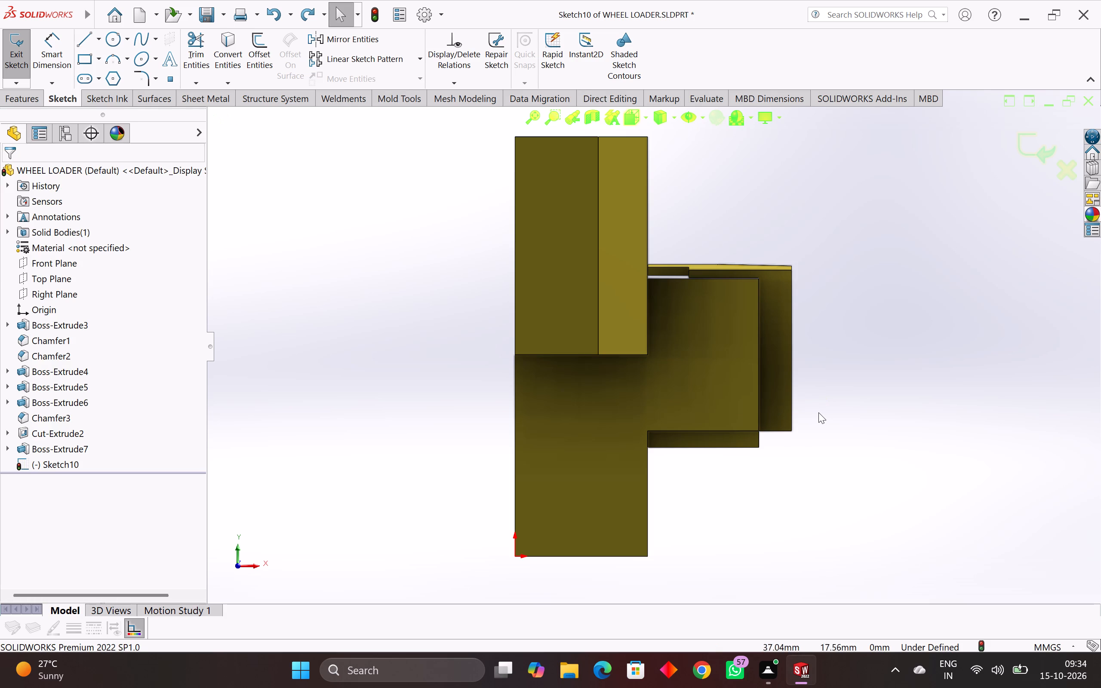
Sketch a square-notched line inward across the fender plate to the body's vertical edge, with segments about 1.2–1.9 mm and notches about 0.8 mm deep.
key("l")
scroll(815, 413, "up", 3)
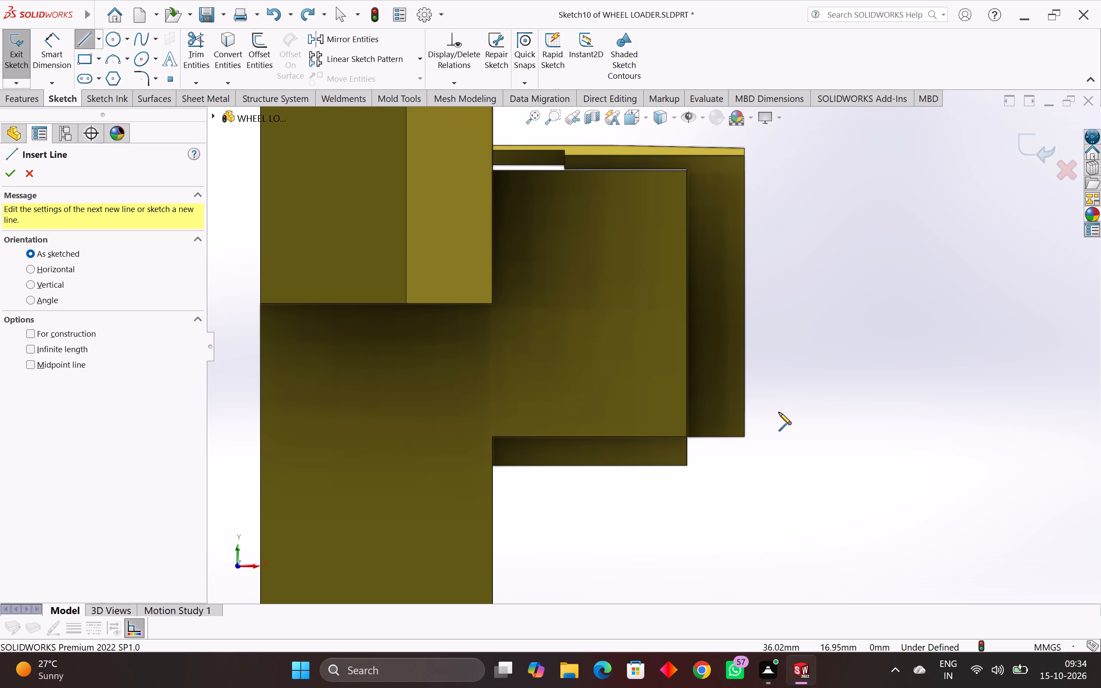
left_click(795, 390)
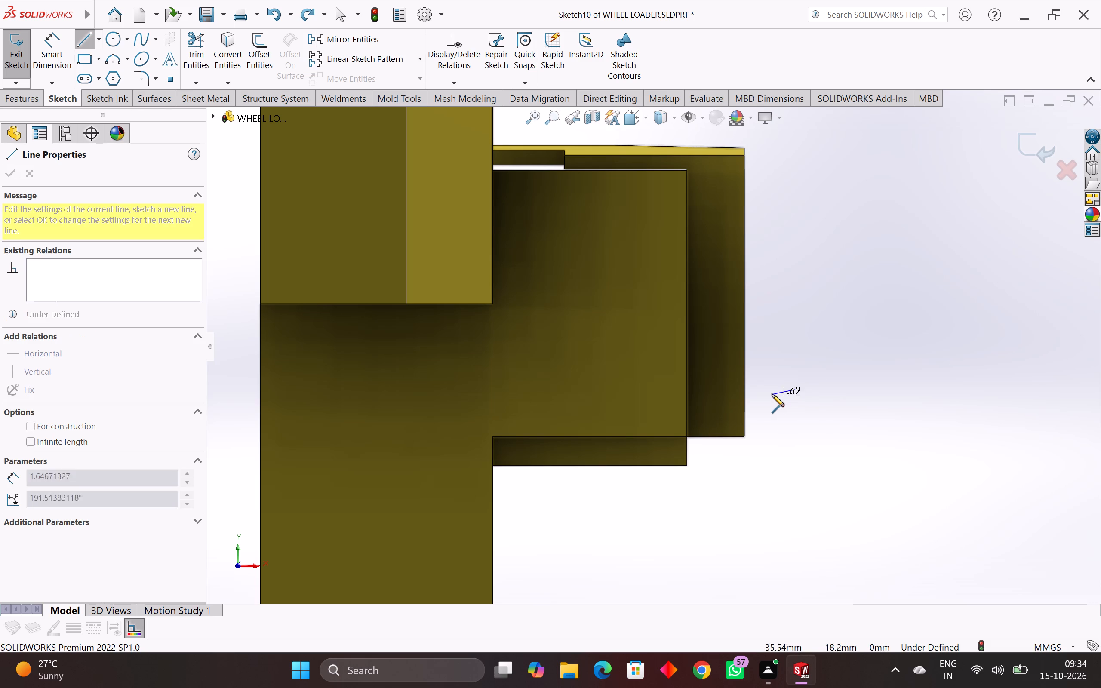
left_click(775, 390)
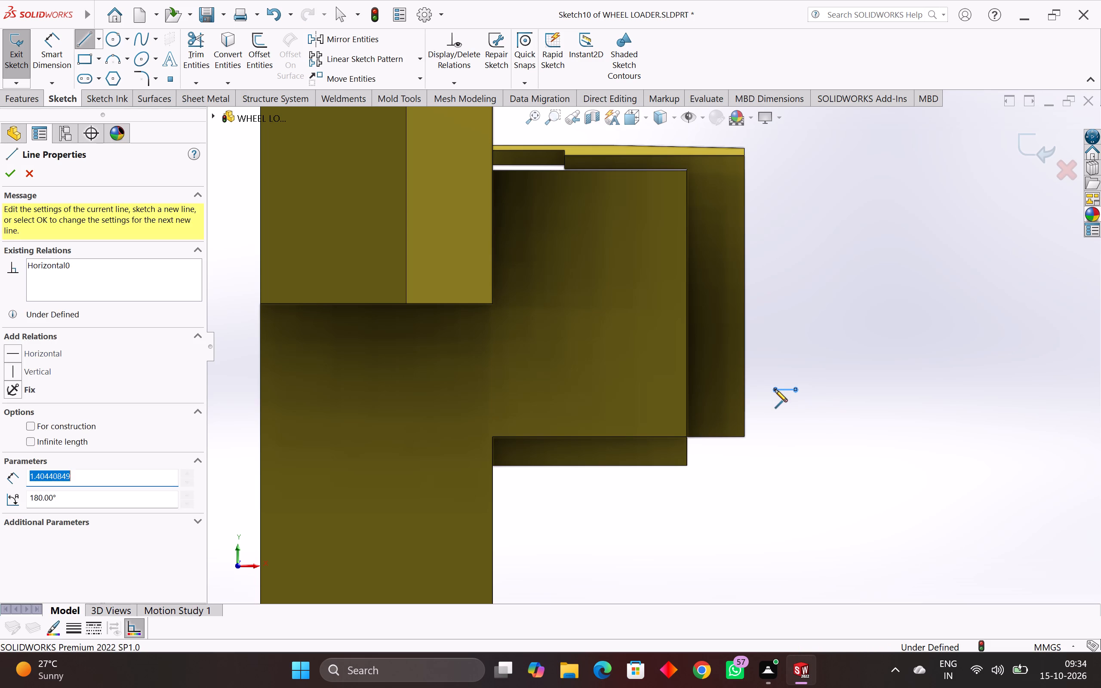
left_click(775, 401)
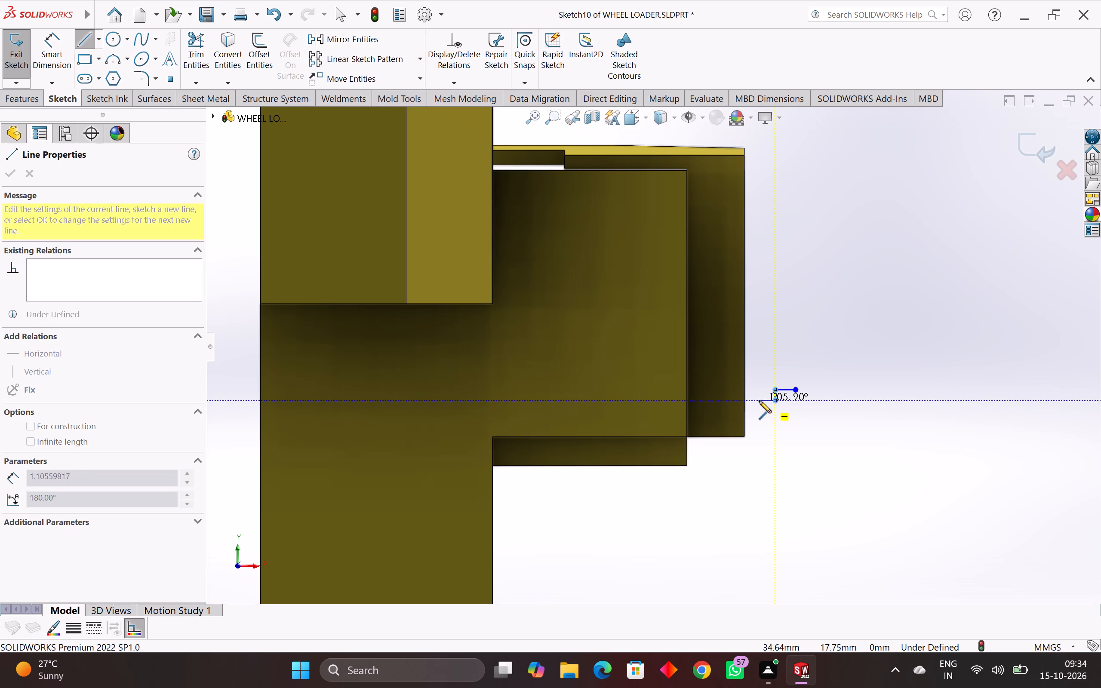
left_click(758, 401)
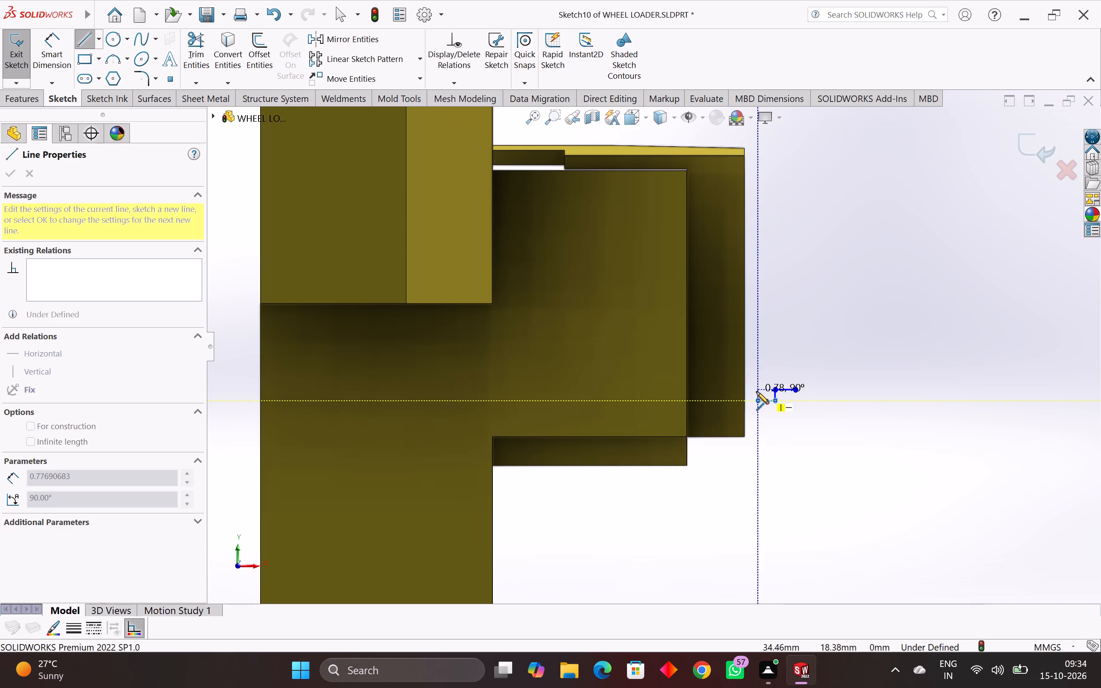
left_click(757, 389)
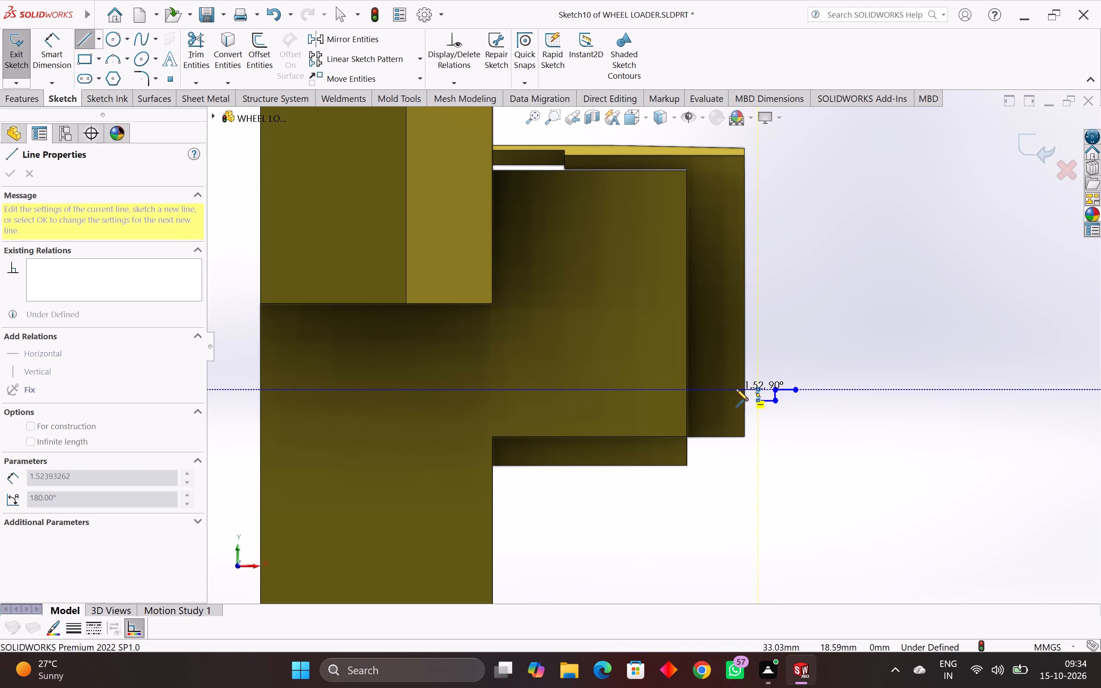
left_click(736, 389)
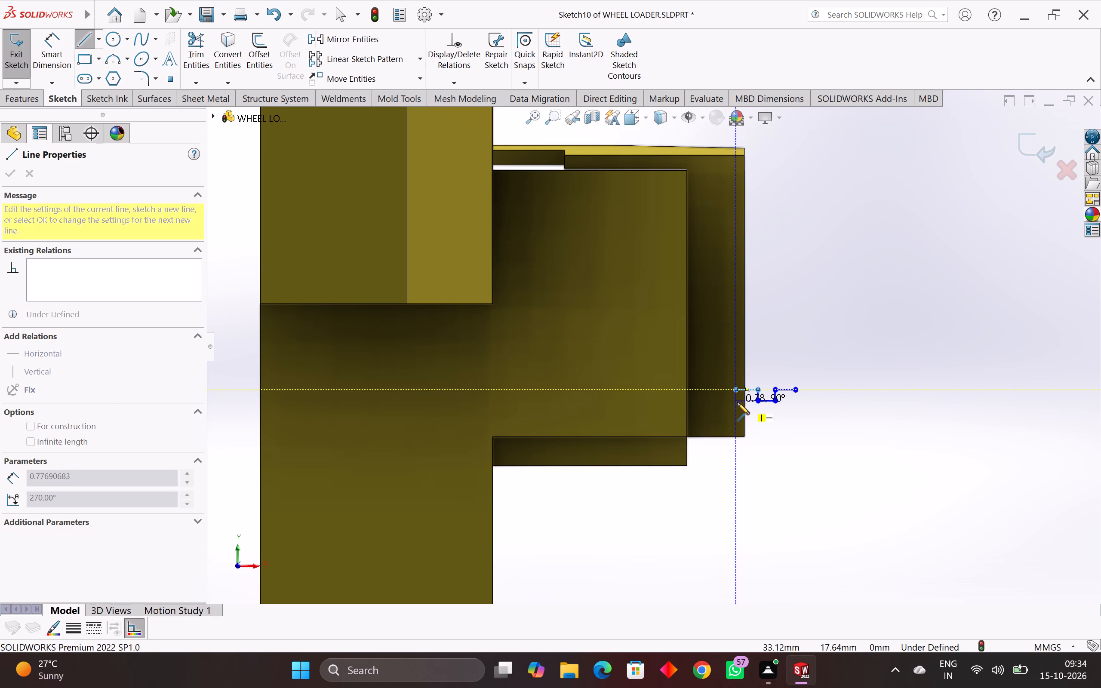
left_click(737, 402)
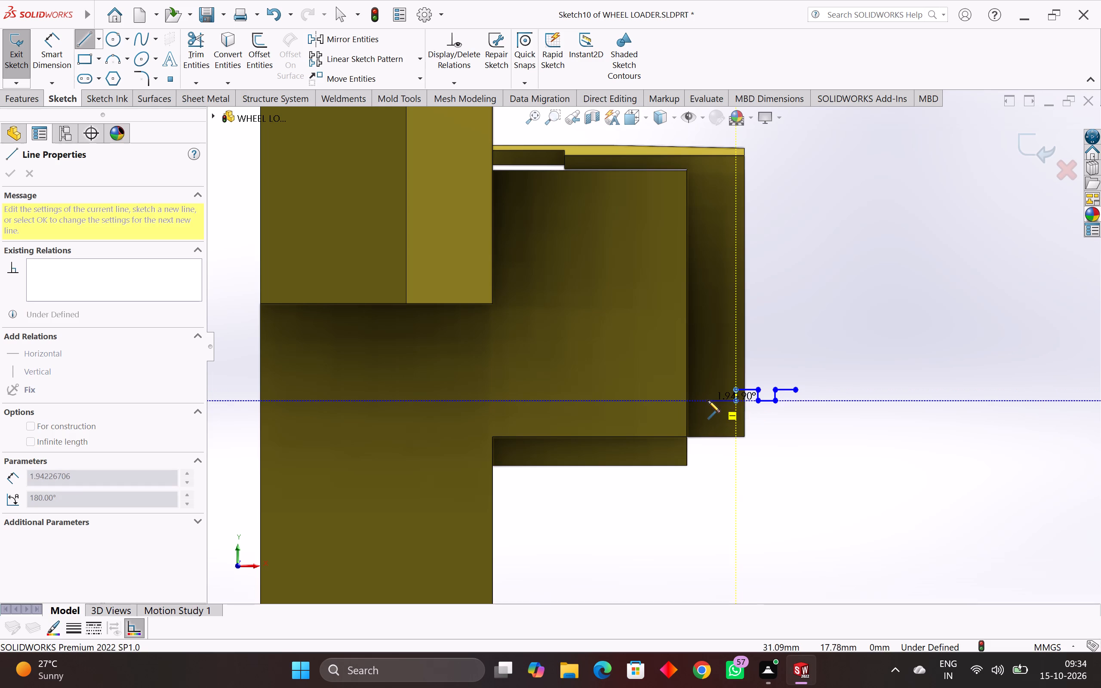
left_click(708, 402)
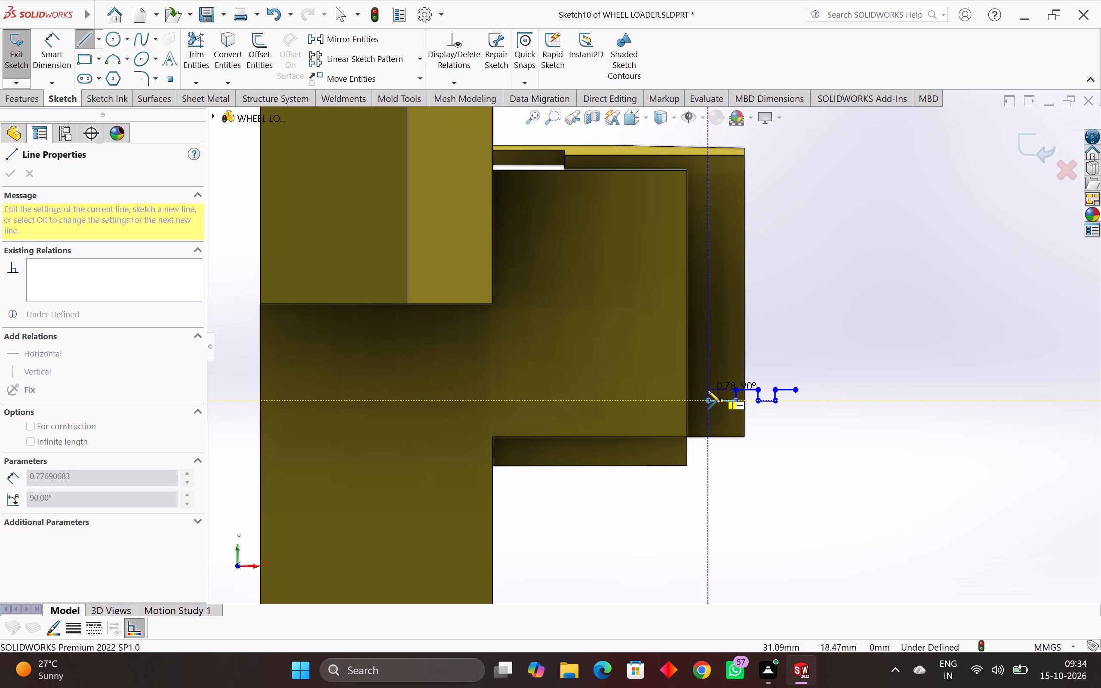
left_click(708, 390)
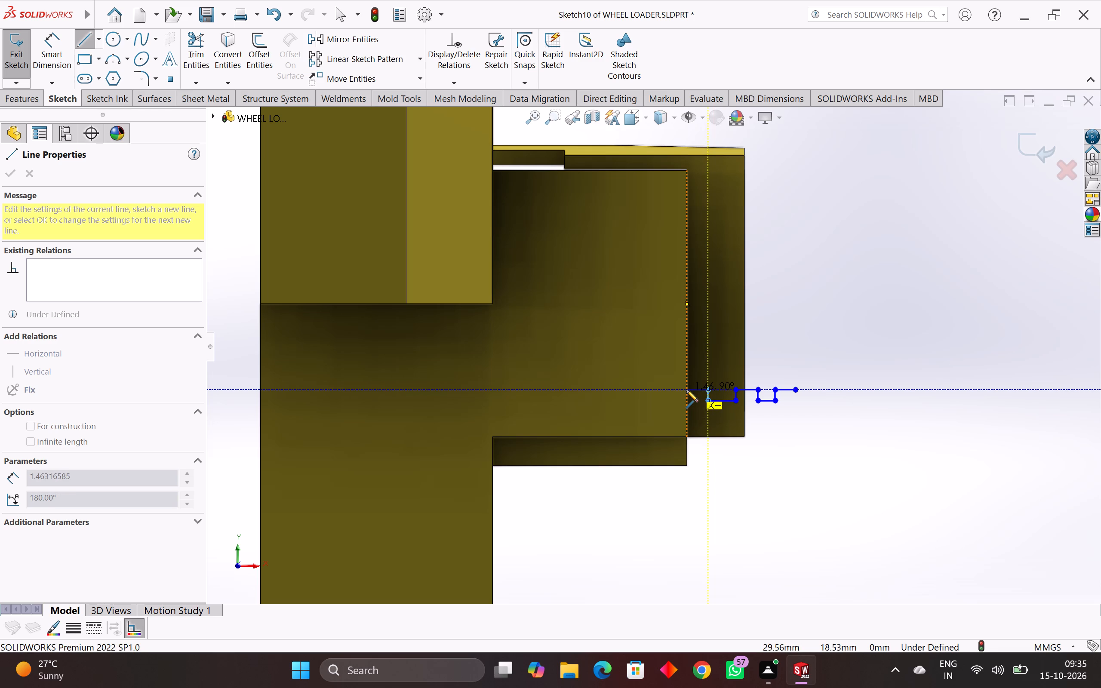
scroll(686, 390, "up", 8)
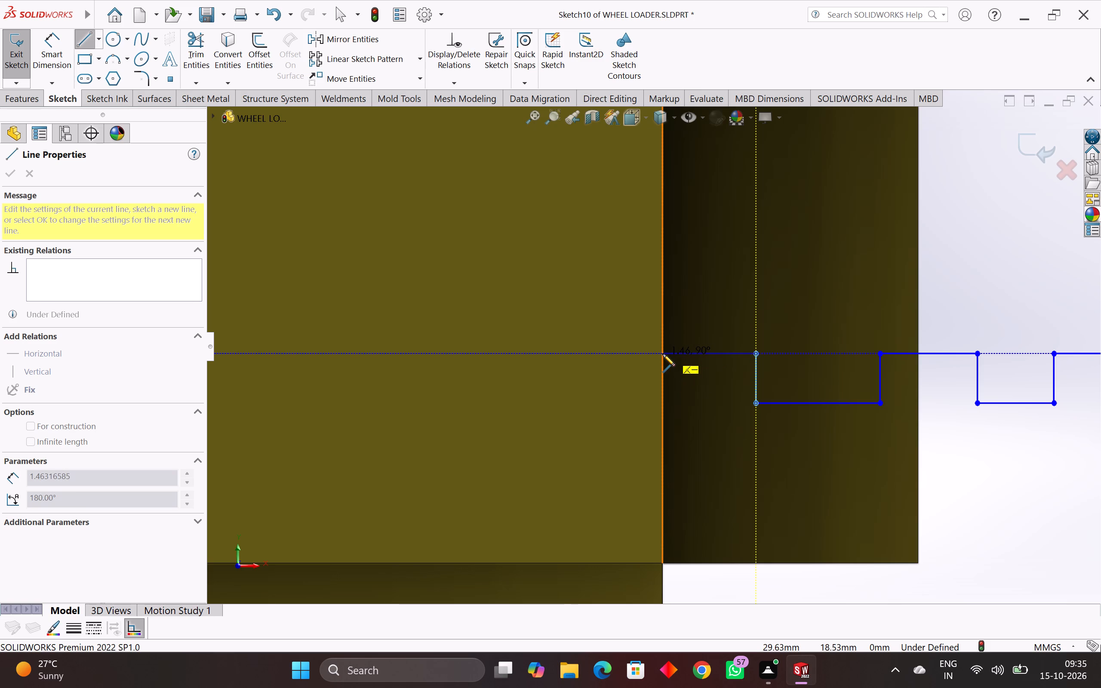
left_click(663, 354)
Continue the profile with a vertical line about 12.4 mm down from its inner end, along the body's edge, and end the chain.
scroll(658, 599, "down", 1)
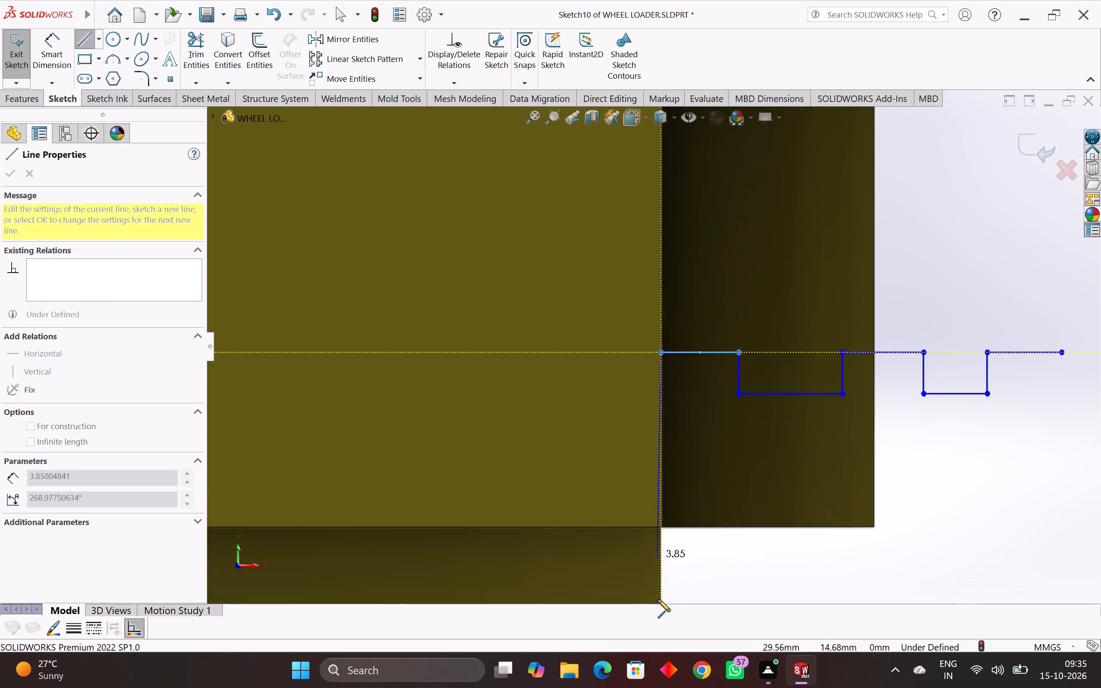
scroll(658, 599, "down", 2)
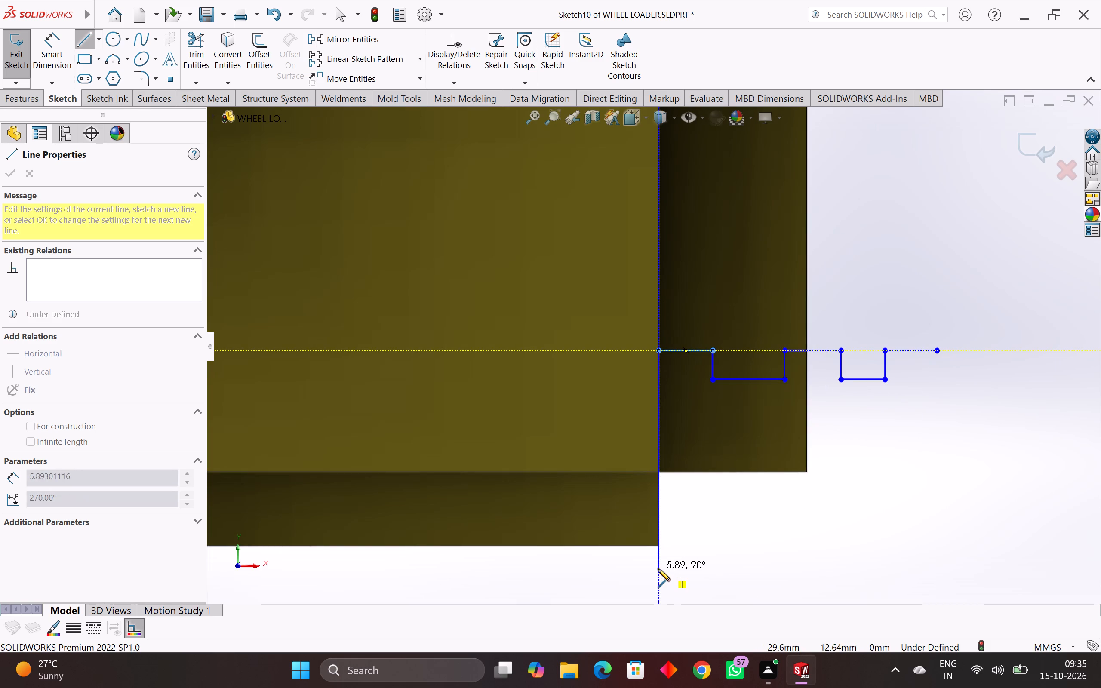
scroll(658, 569, "down", 4)
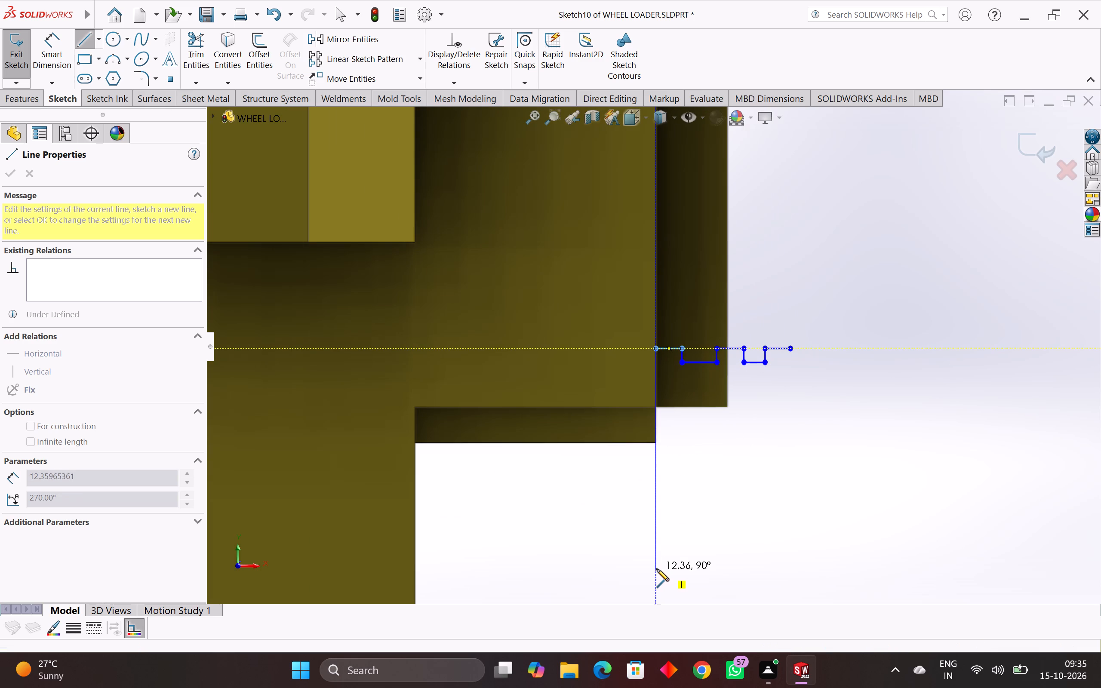
left_click(656, 568)
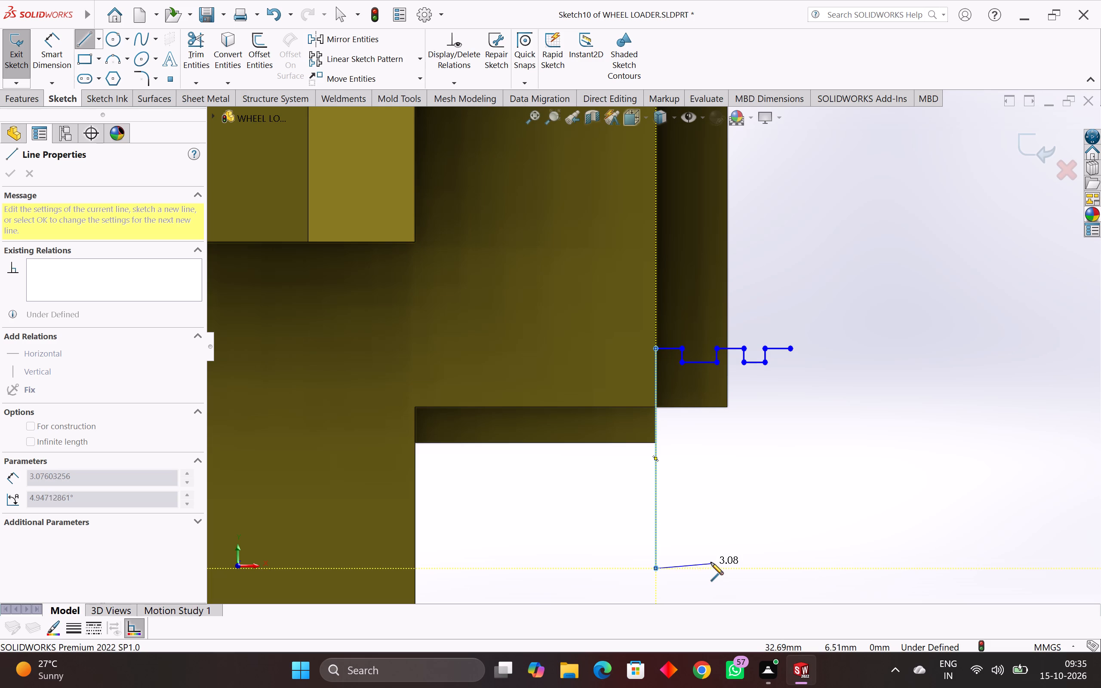
key("Escape")
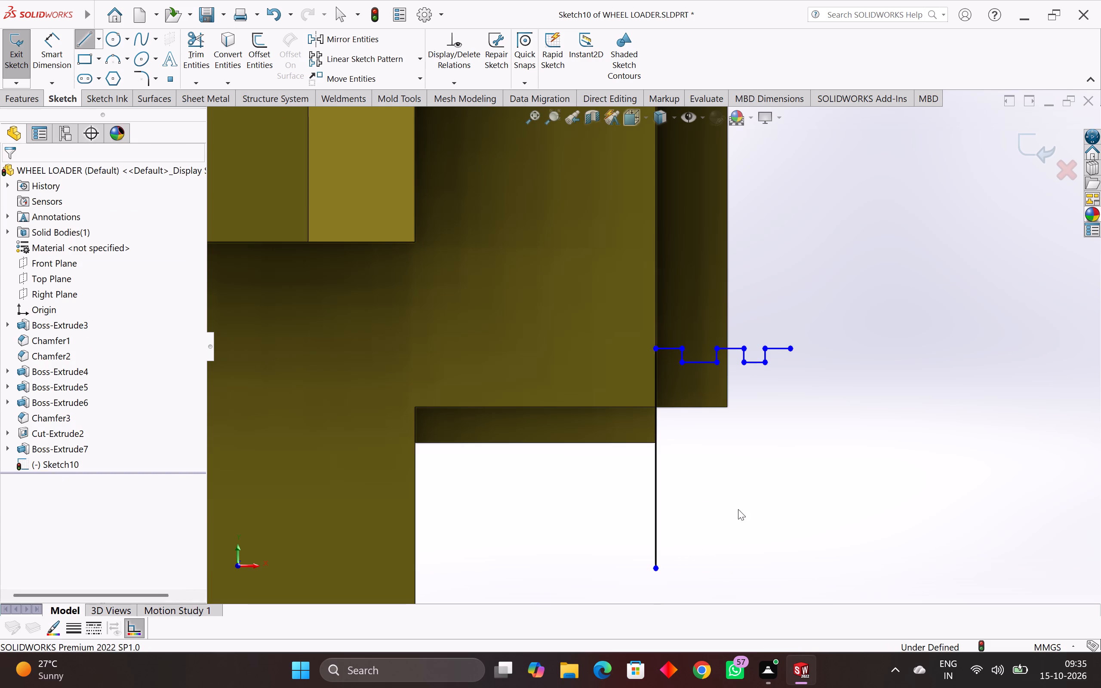
From the profile's outer end, sketch lines about 2.9 mm down, 4.8 mm inward and 9.5 mm down, level with the inner line's lower end.
key("l")
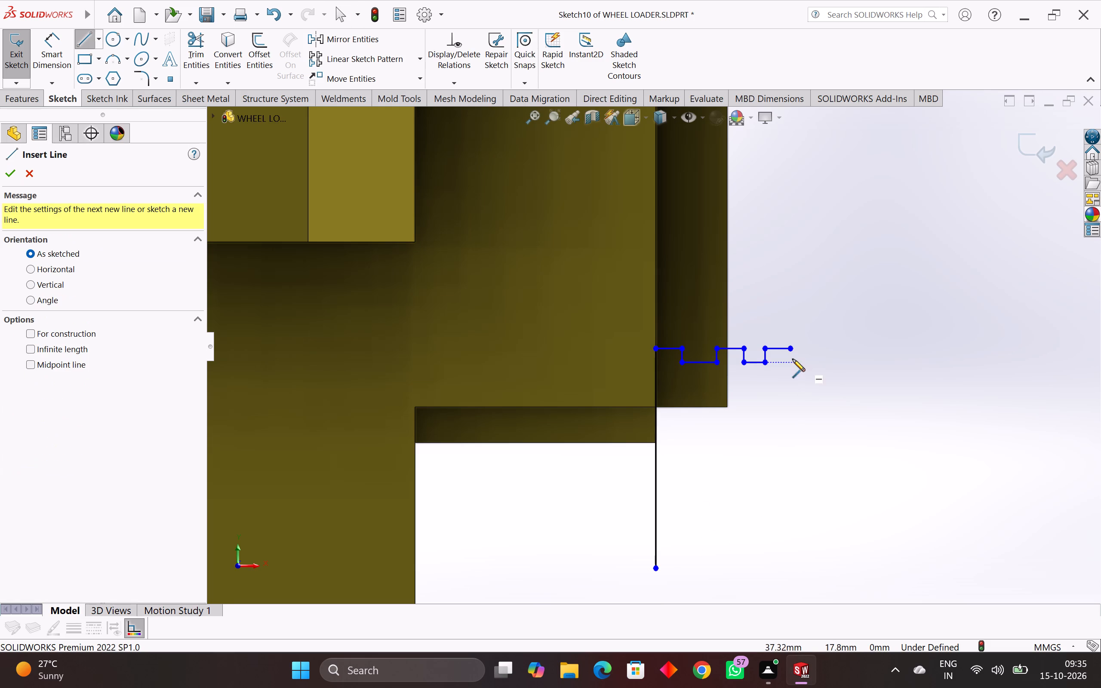
left_click(792, 348)
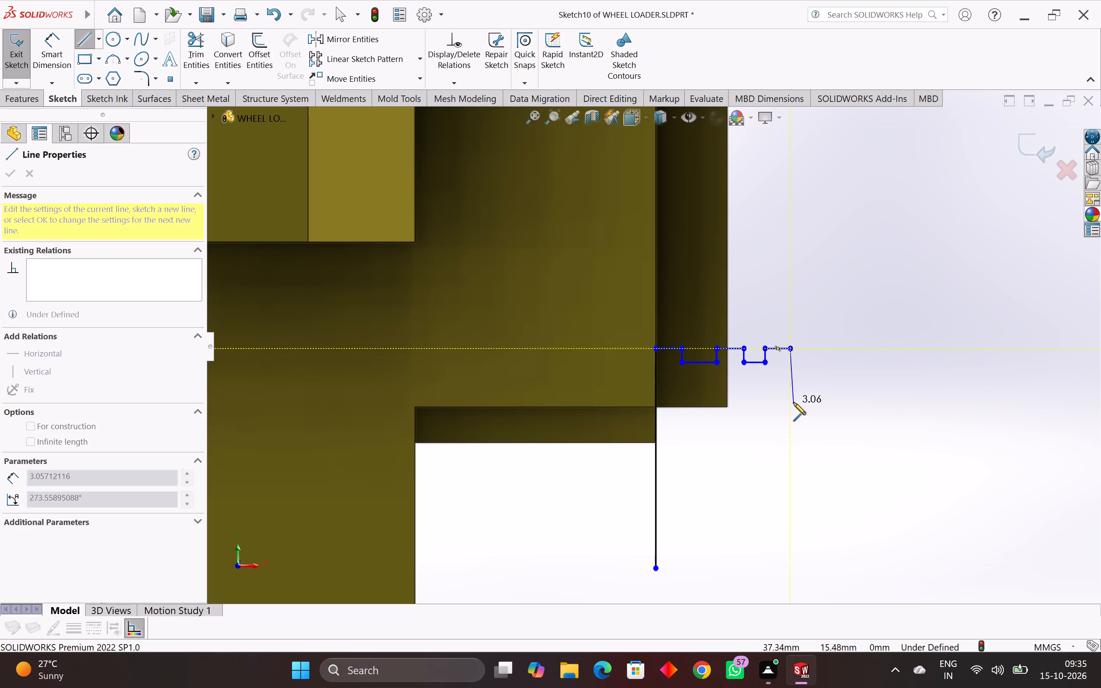
left_click(789, 399)
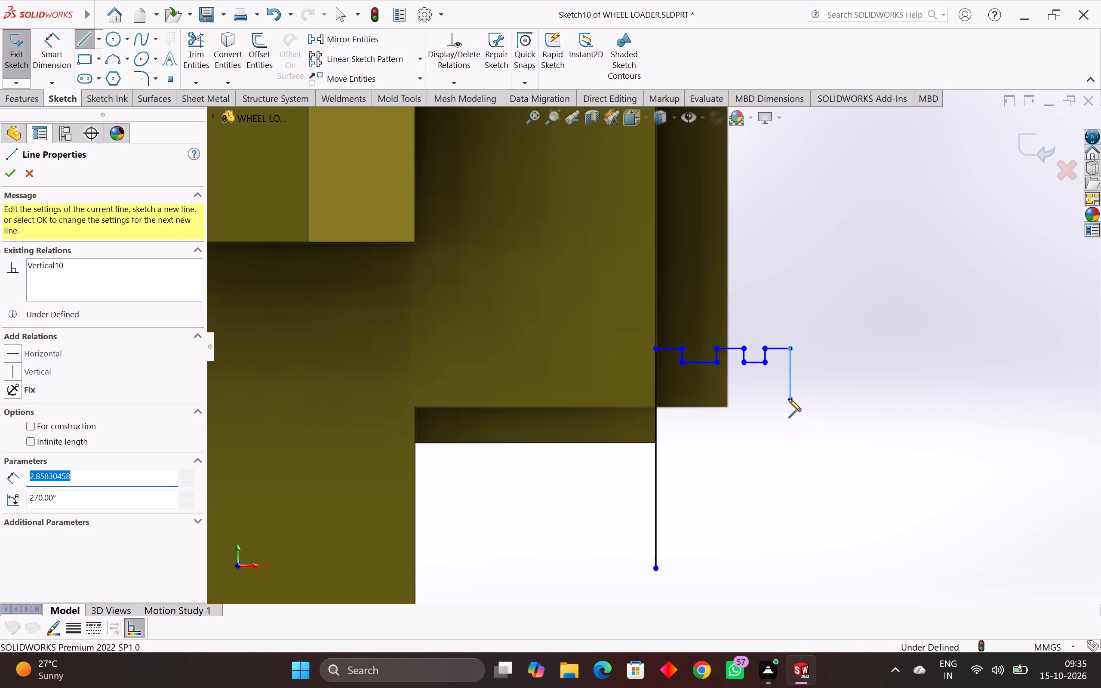
left_click(704, 399)
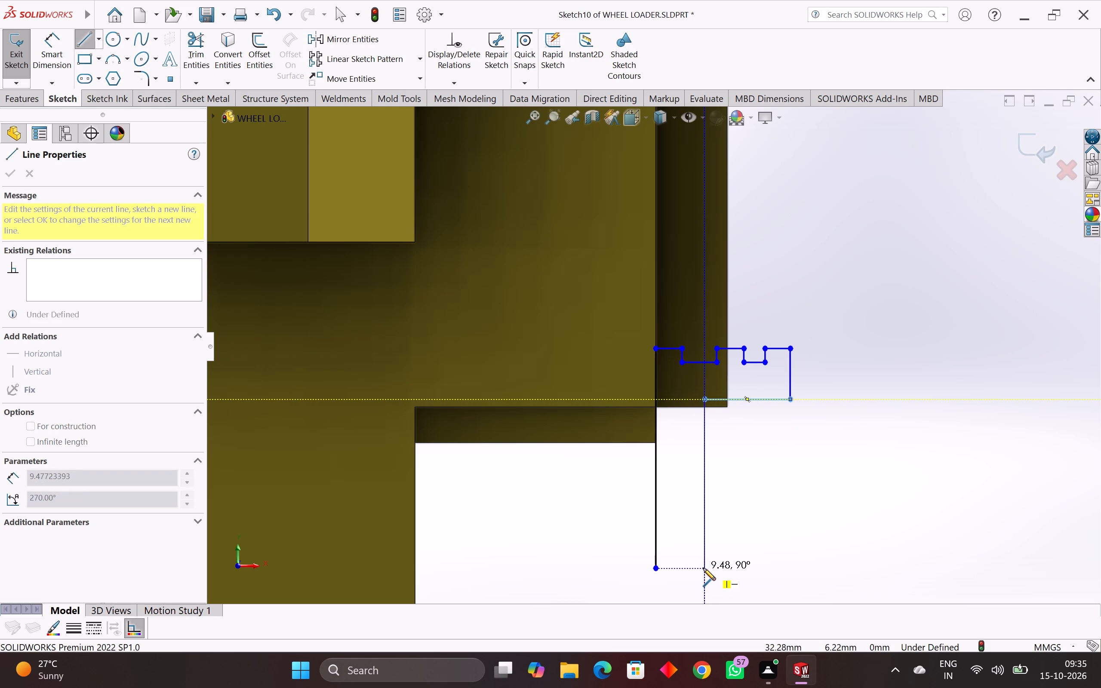
left_click(703, 568)
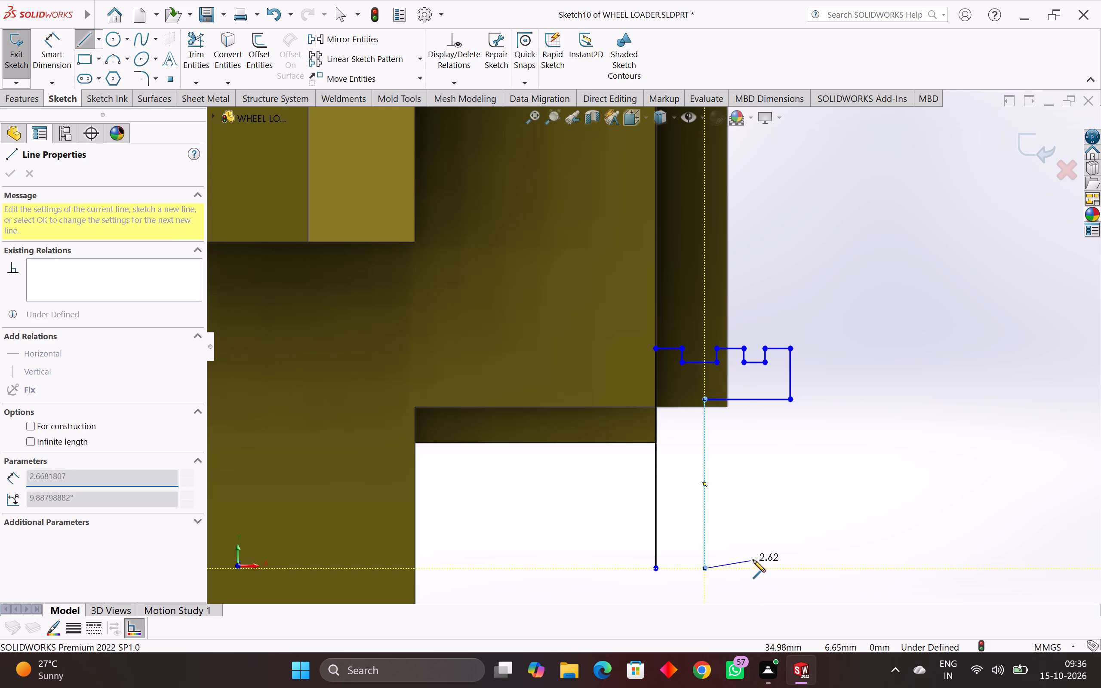
key("grave")
key("Escape")
key("Escape")
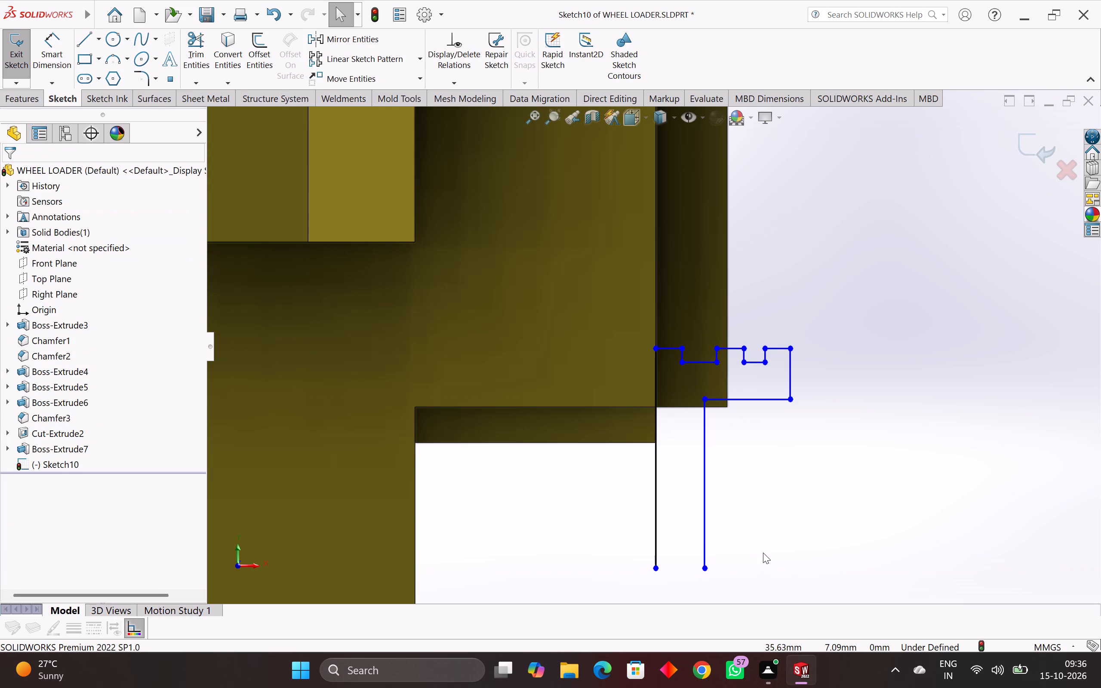
Draw a horizontal centerline about 5.1 mm long from the inner line's lower end, passing through the outer line's lower end.
scroll(709, 580, "up", 5)
scroll(677, 497, "up", 3)
scroll(621, 470, "down", 3)
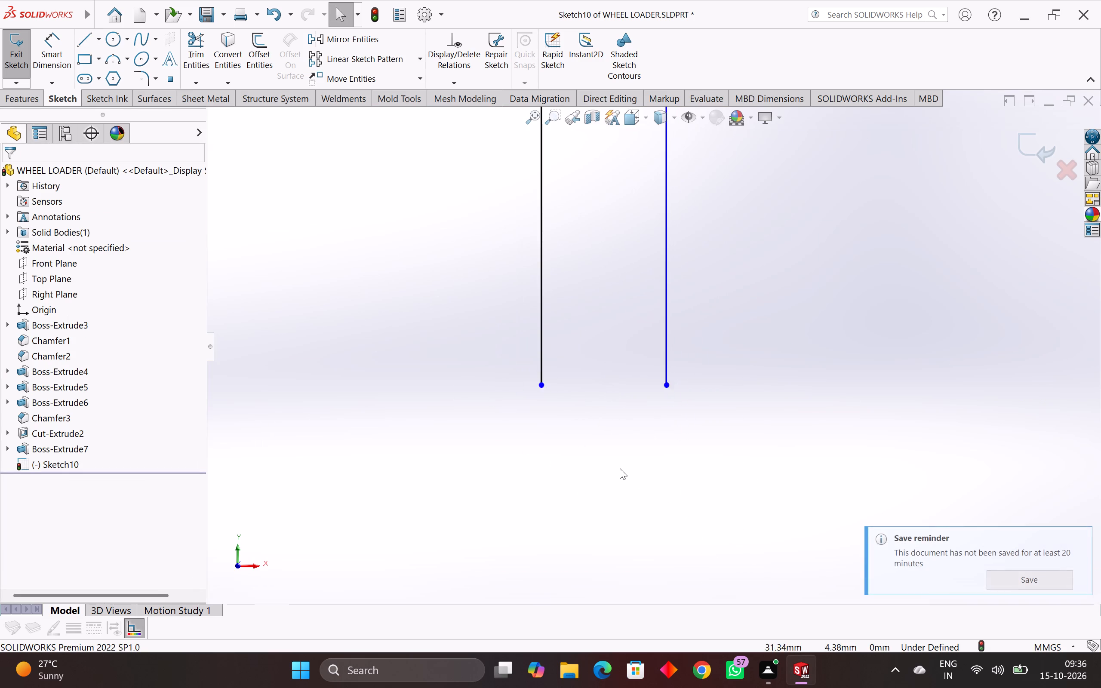
scroll(621, 458, "down", 4)
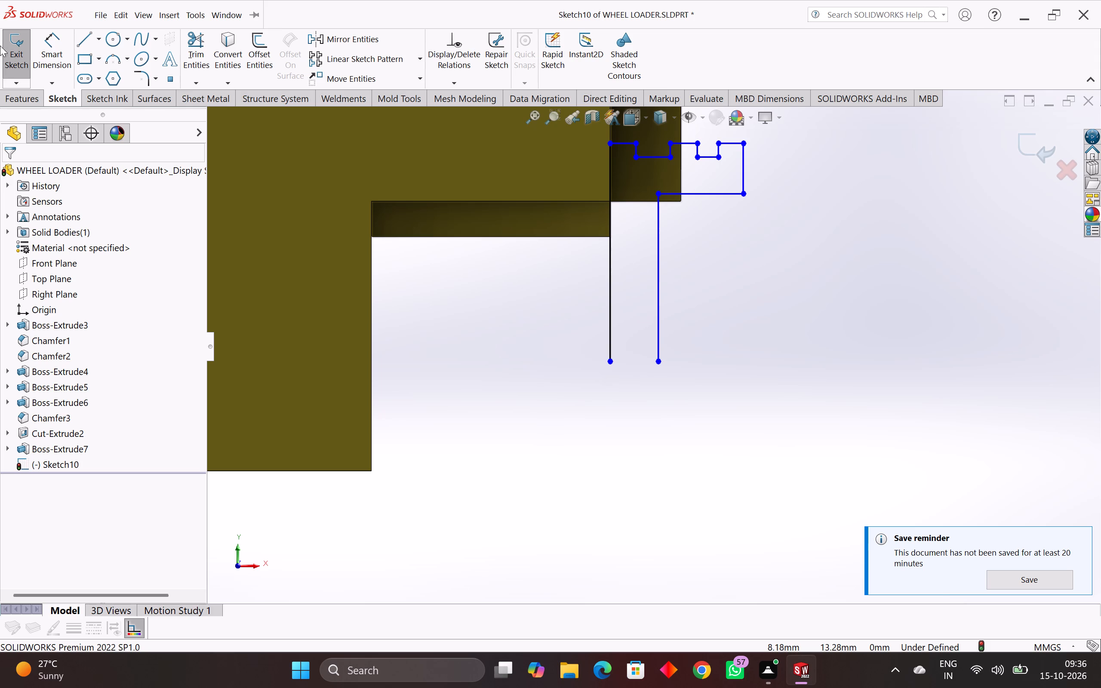
left_click(99, 44)
left_click(108, 78)
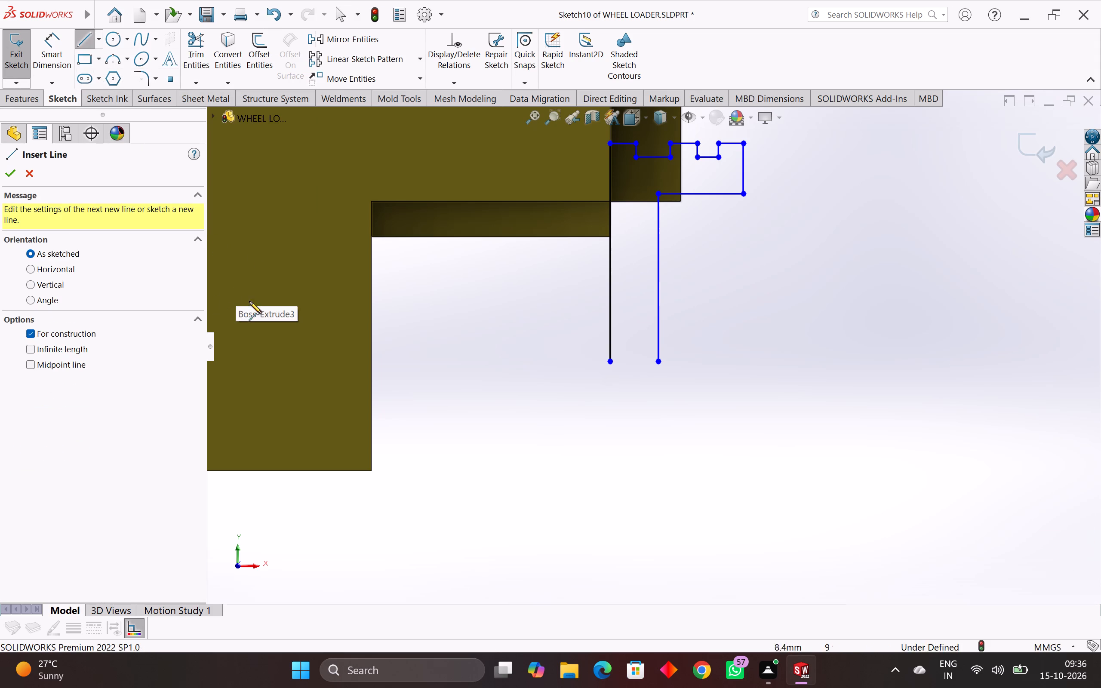
left_click(609, 361)
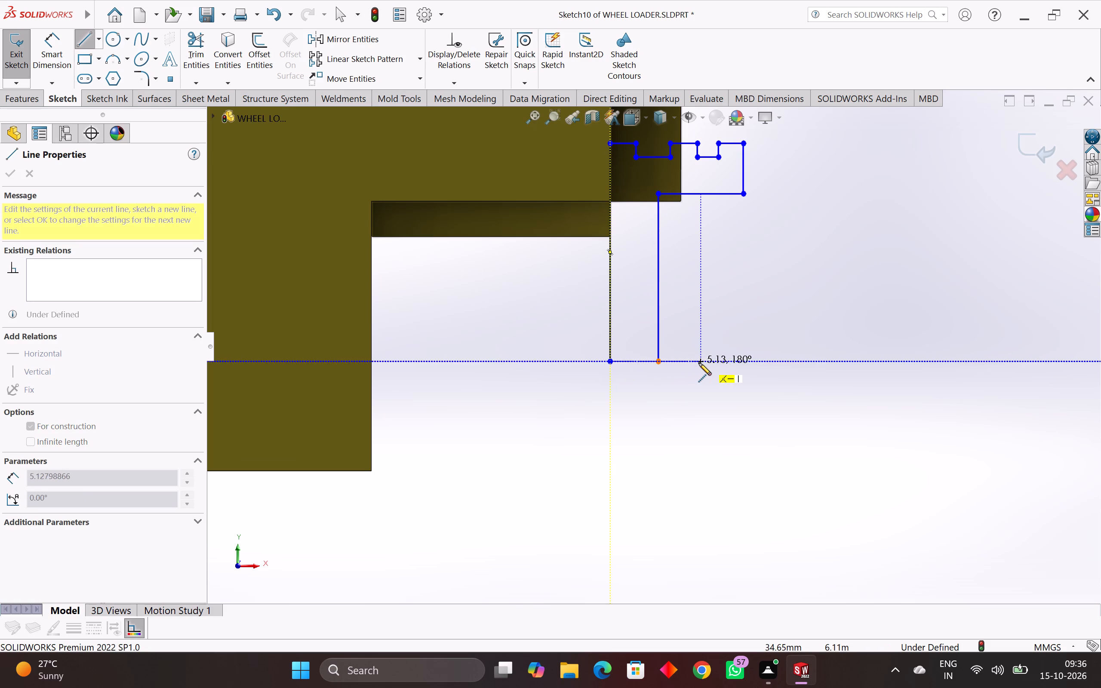
left_click(699, 363)
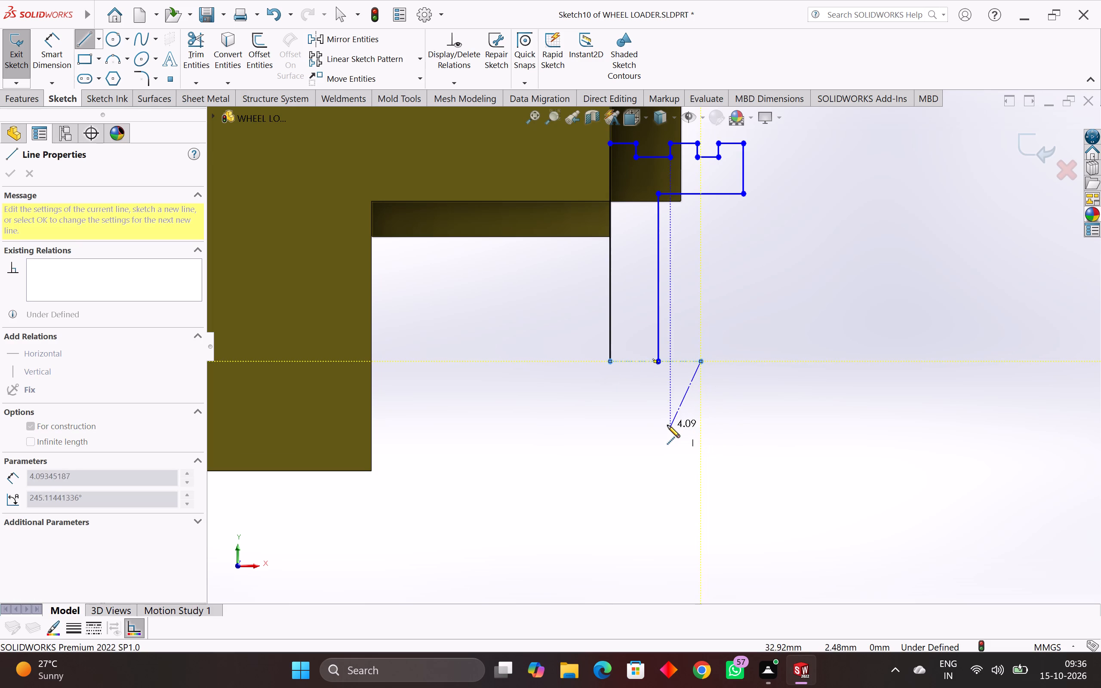
key("Escape")
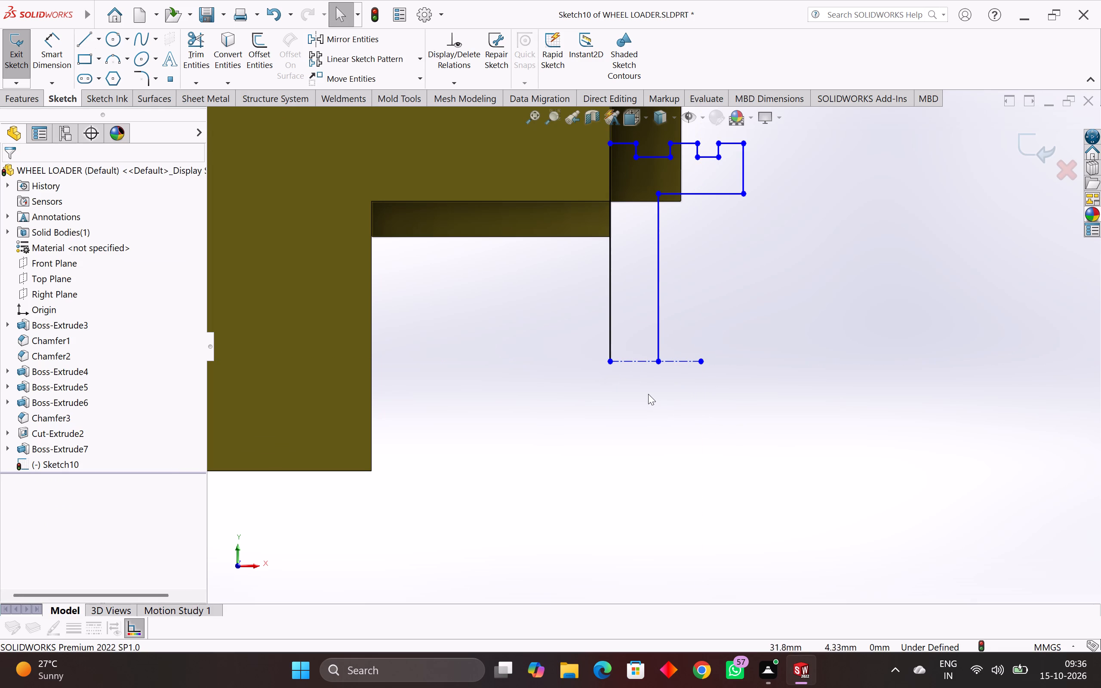
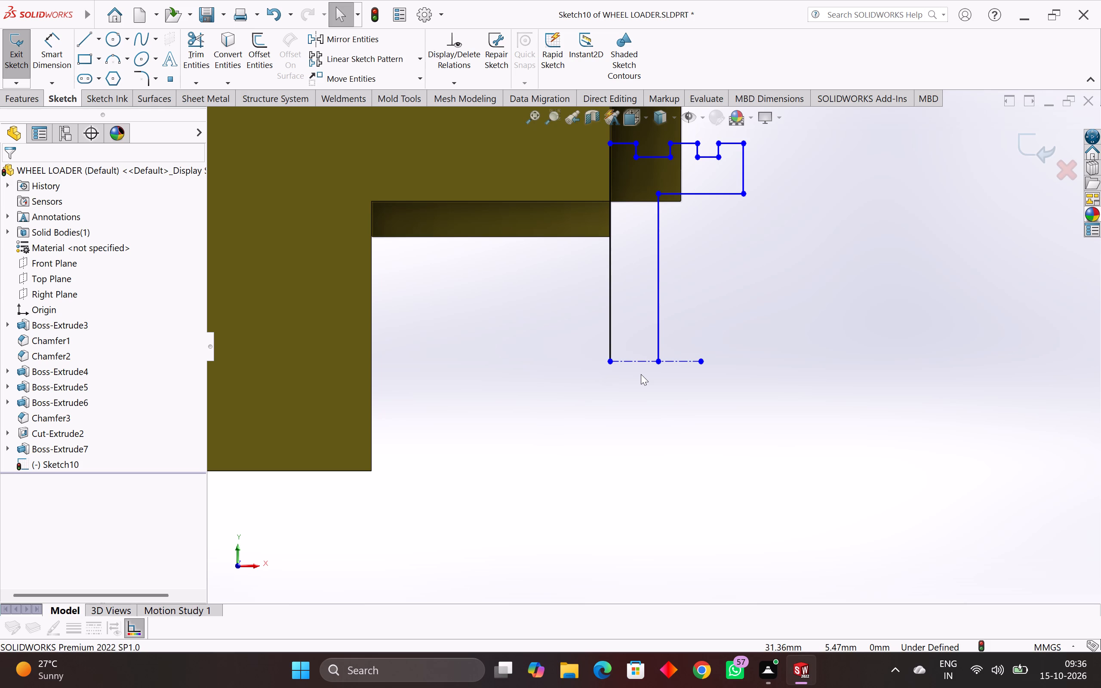
Dimension the notched profile's overall width between its inner and outer upper end points to 6 mm.
scroll(815, 199, "down", 2)
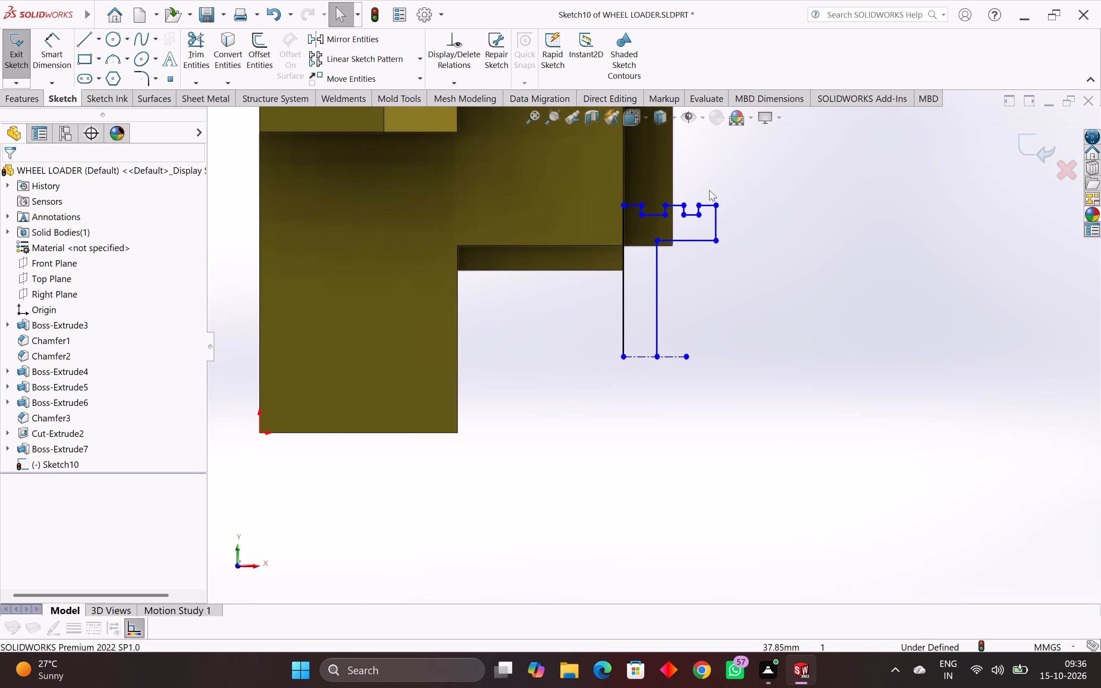
scroll(647, 182, "up", 3)
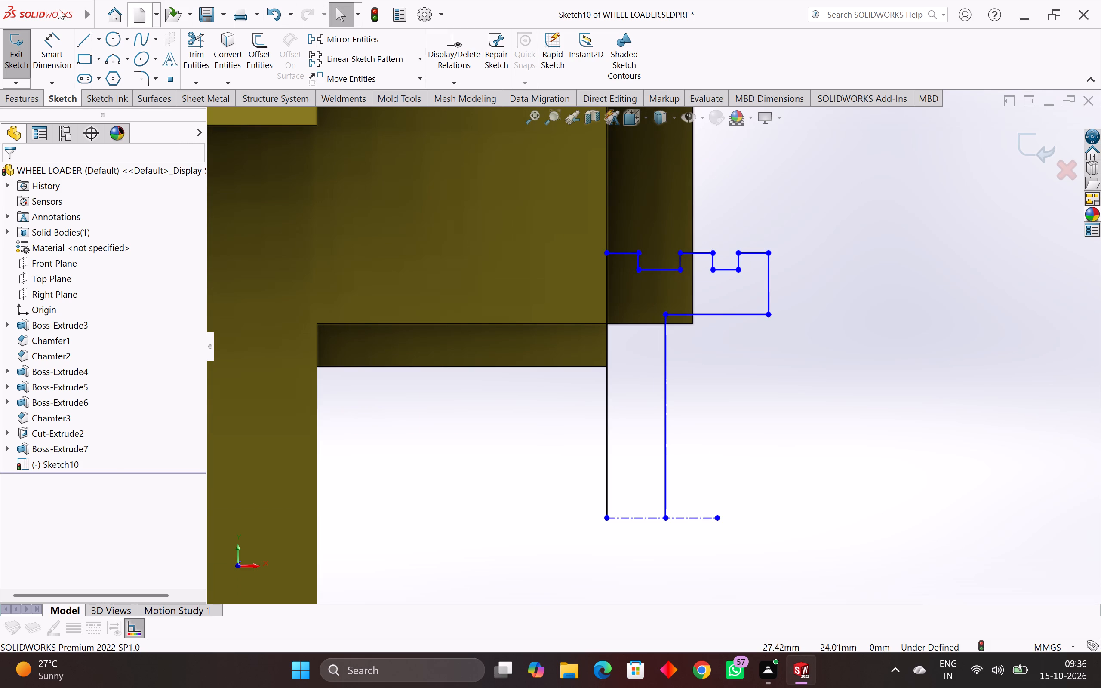
left_click(46, 47)
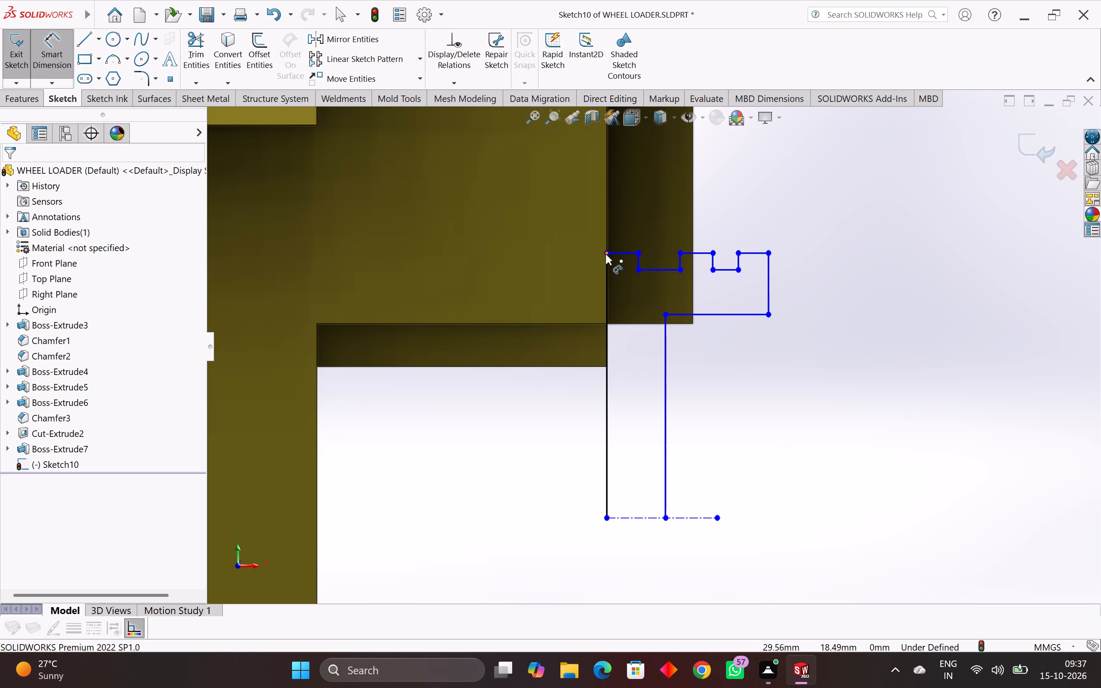
left_click(606, 253)
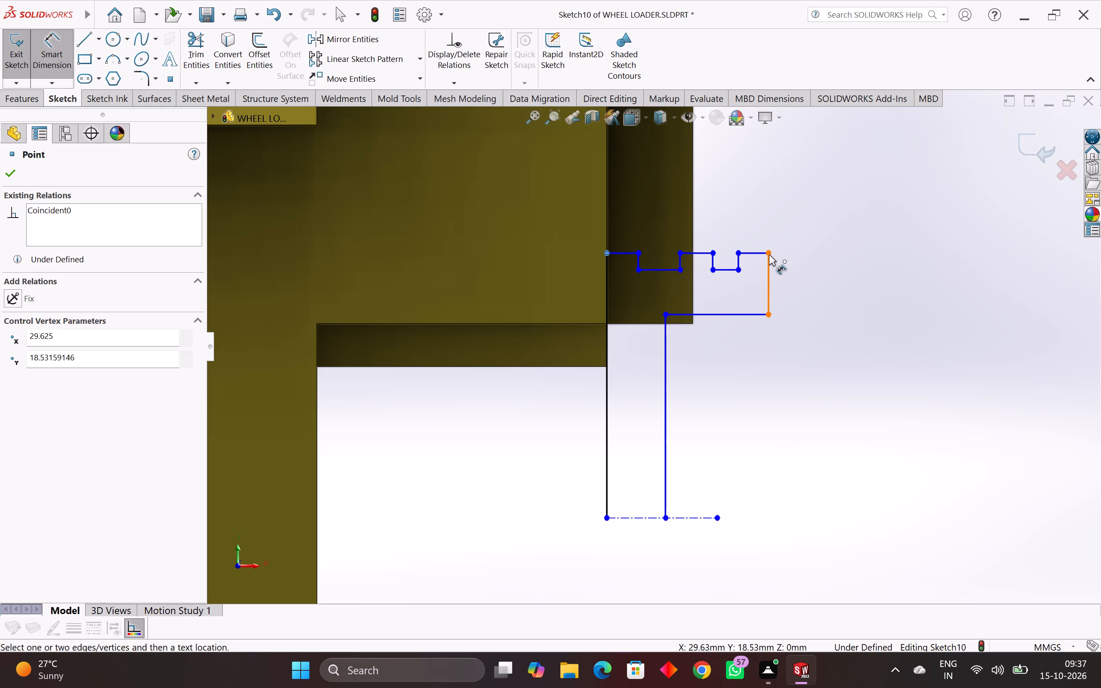
left_click(769, 254)
left_click(738, 186)
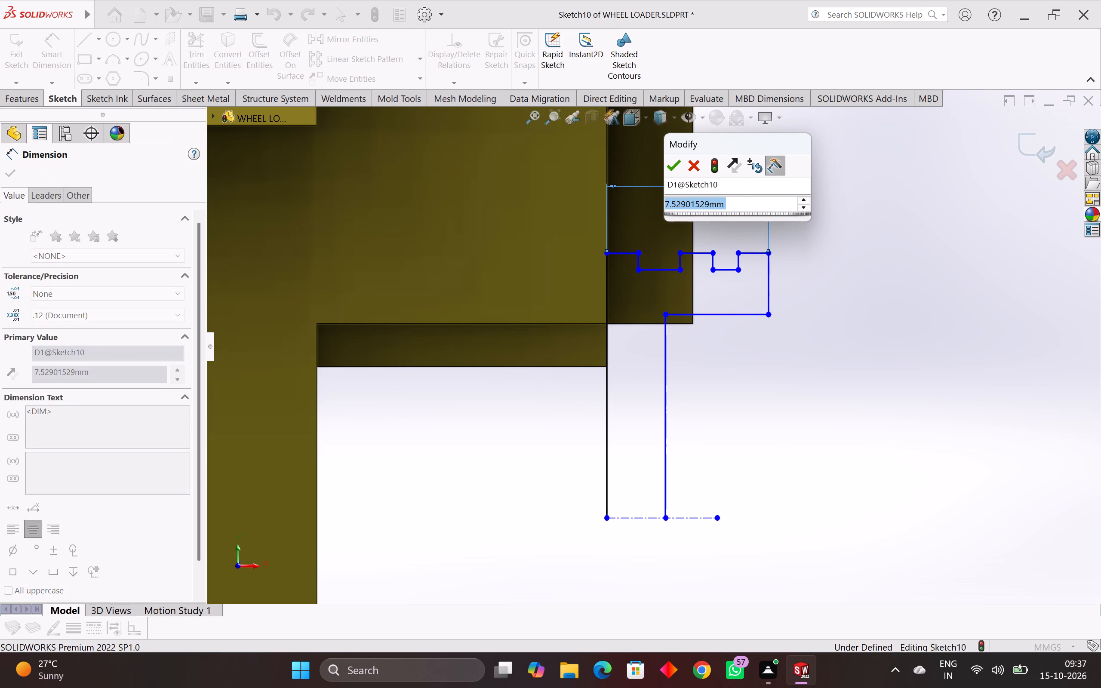
key("6")
key("Return")
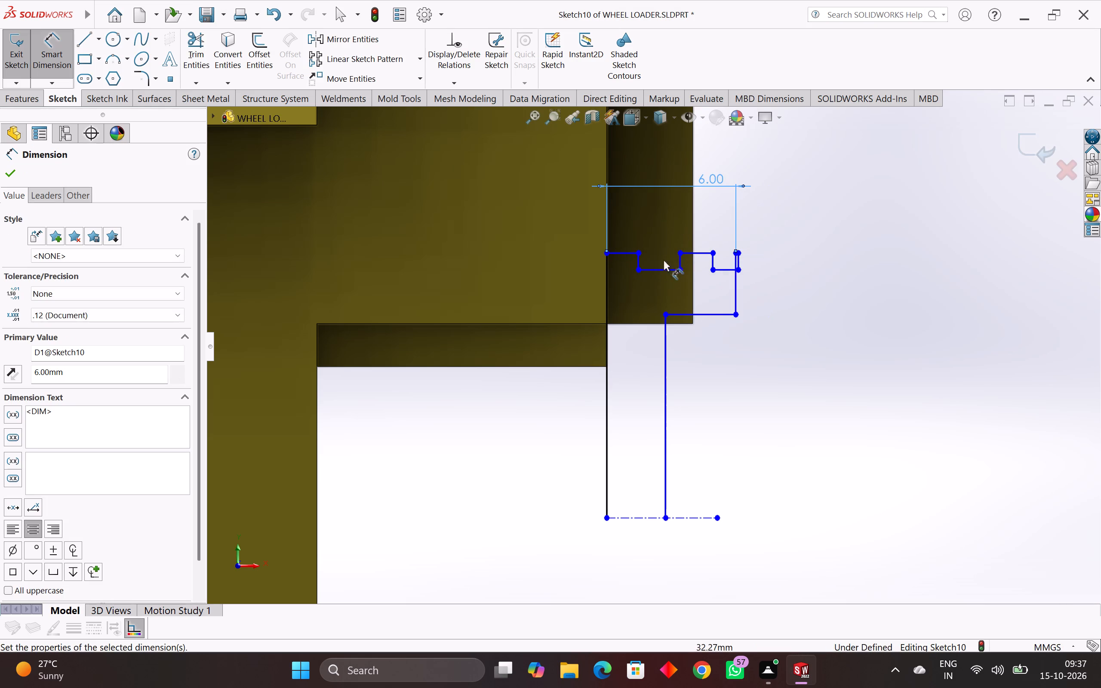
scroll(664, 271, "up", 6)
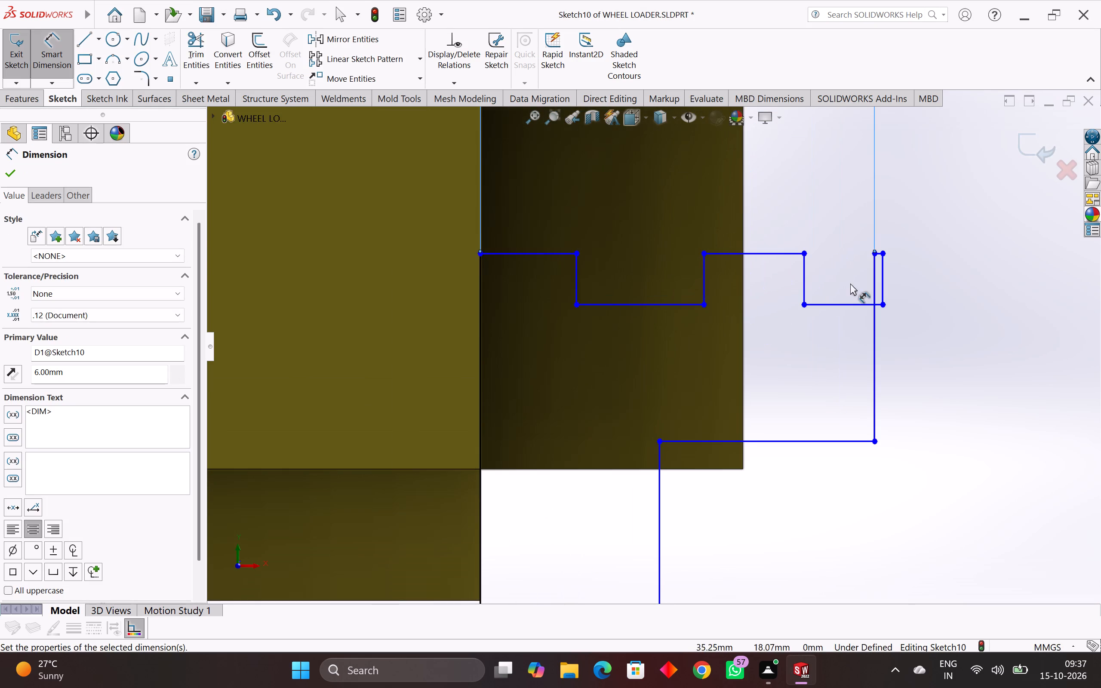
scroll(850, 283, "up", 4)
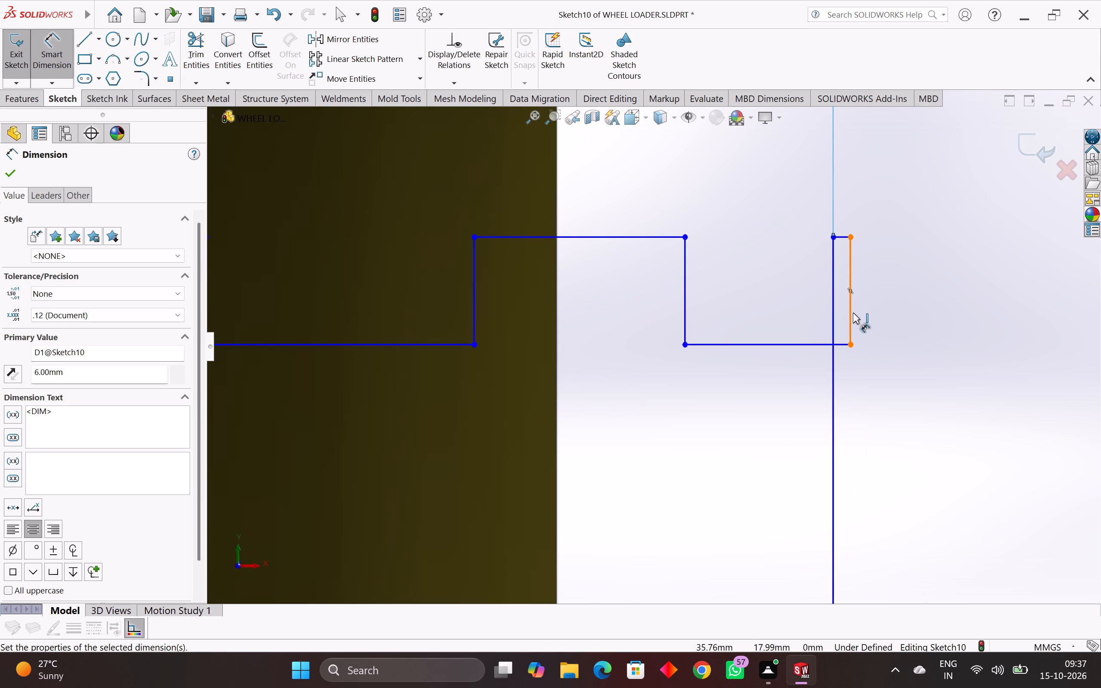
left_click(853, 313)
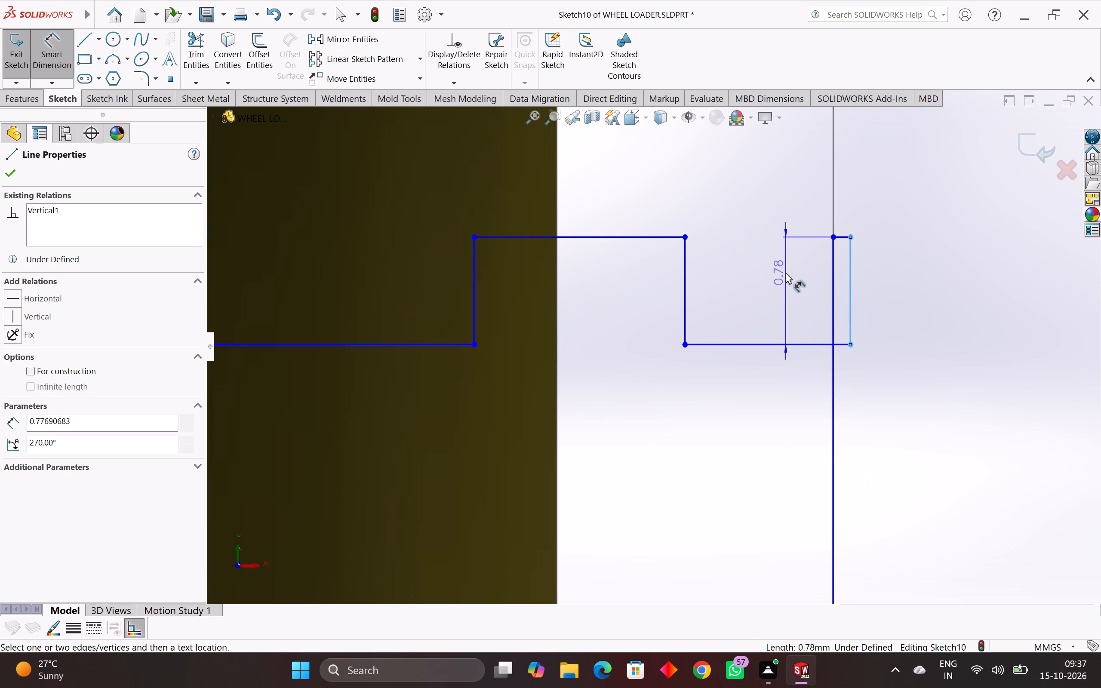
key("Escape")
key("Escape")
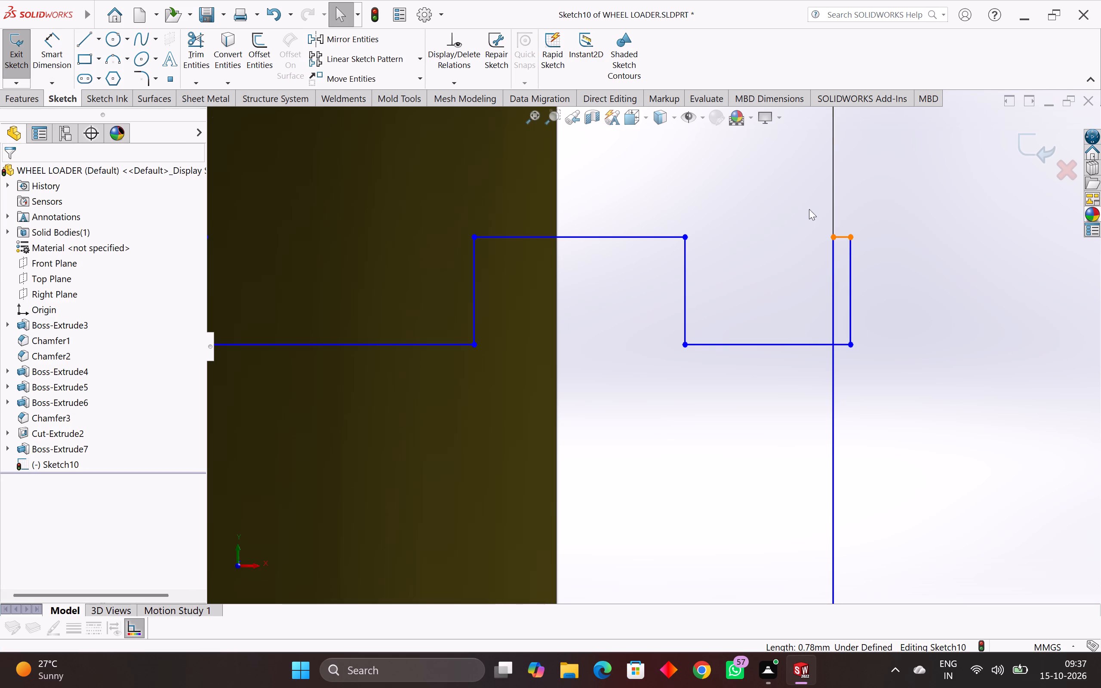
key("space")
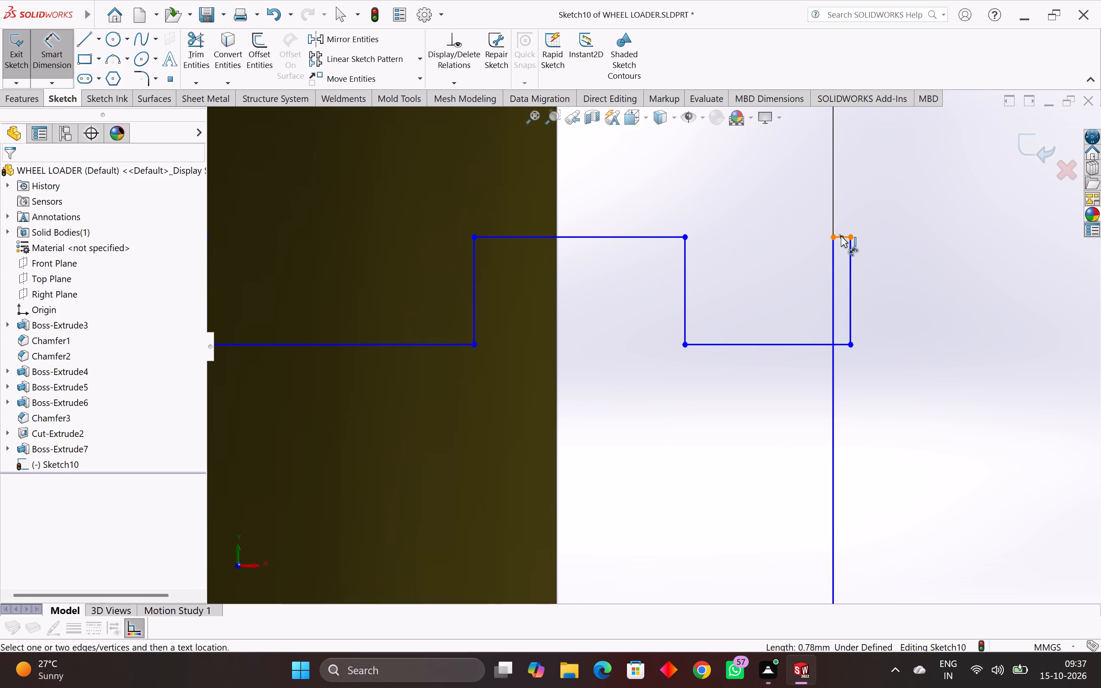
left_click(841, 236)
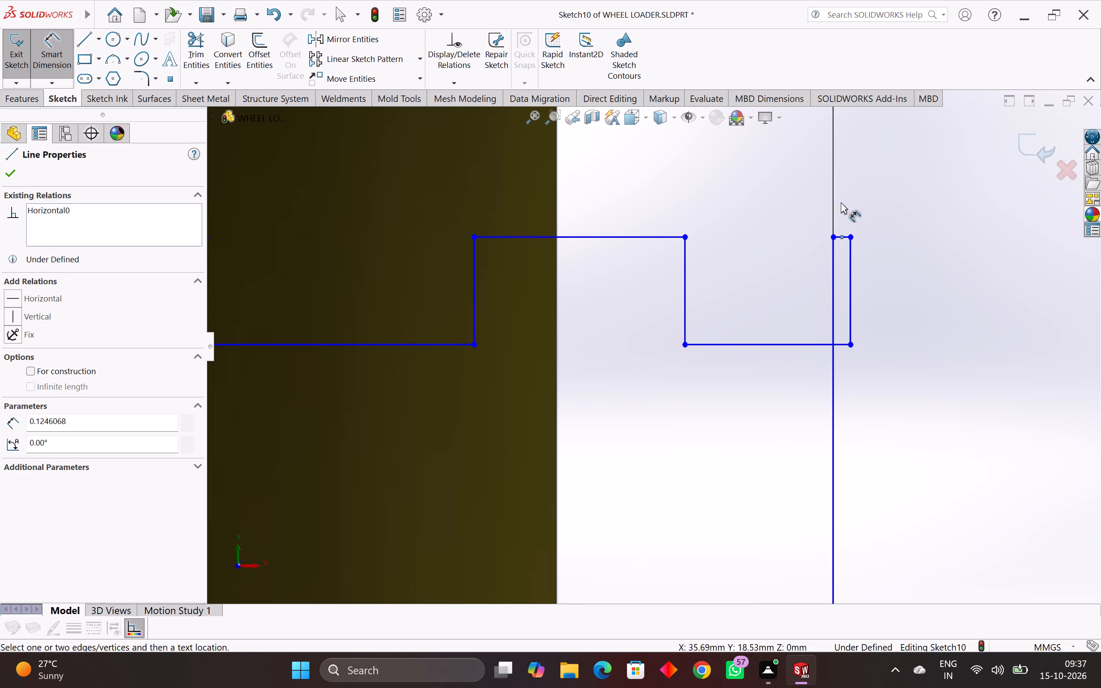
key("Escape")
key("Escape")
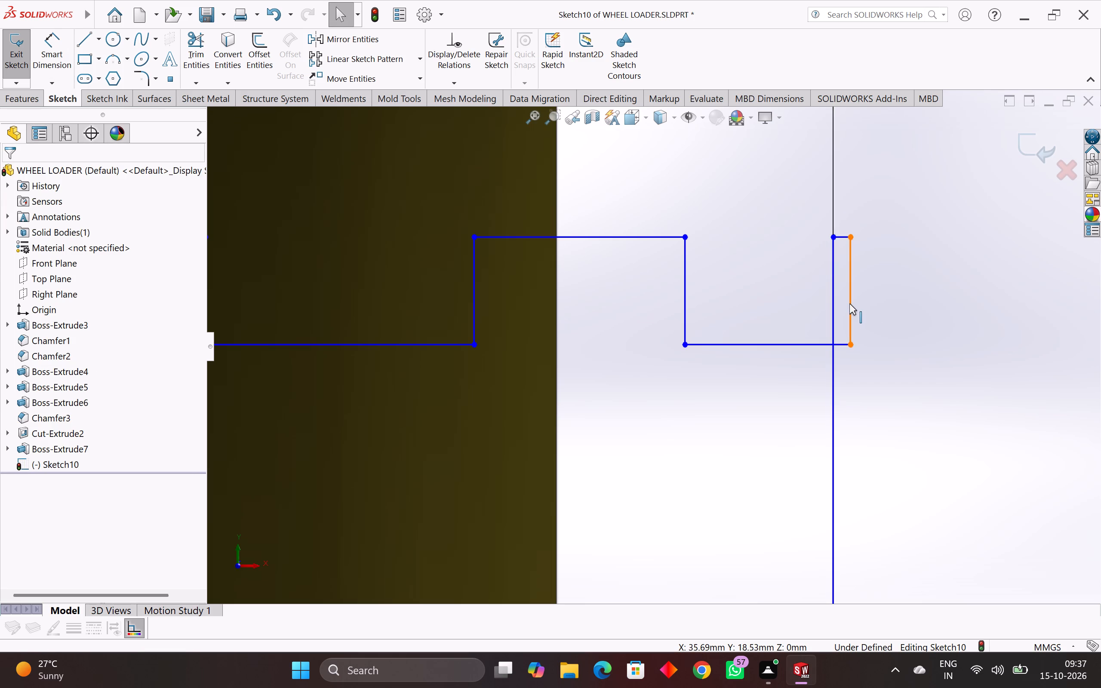
Power-trim the outer notch's segments overhanging the profile's outer vertical line, along with the rest of that notch's bottom line.
left_click(204, 34)
left_click(840, 237)
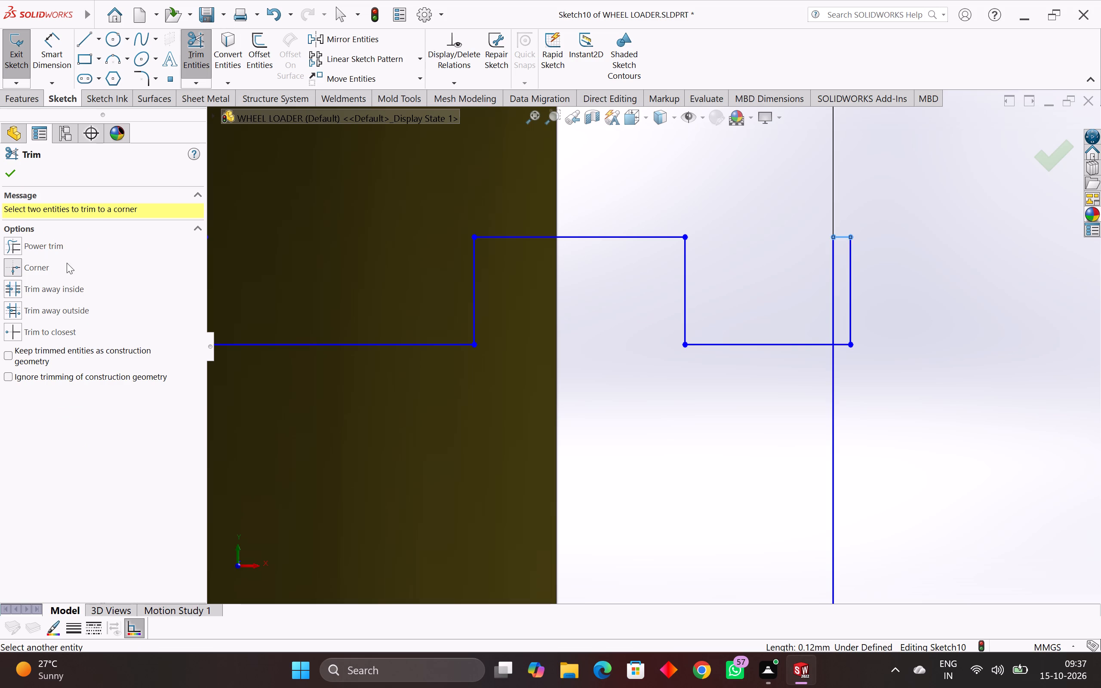
left_click(45, 250)
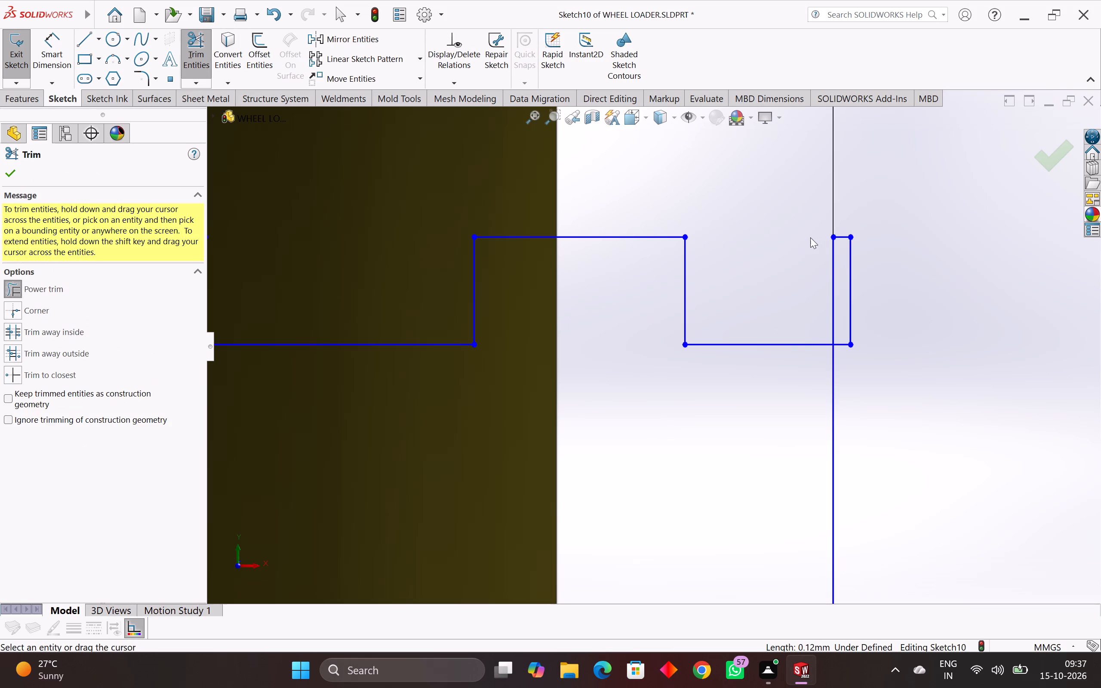
left_click_drag(841, 216, 844, 278)
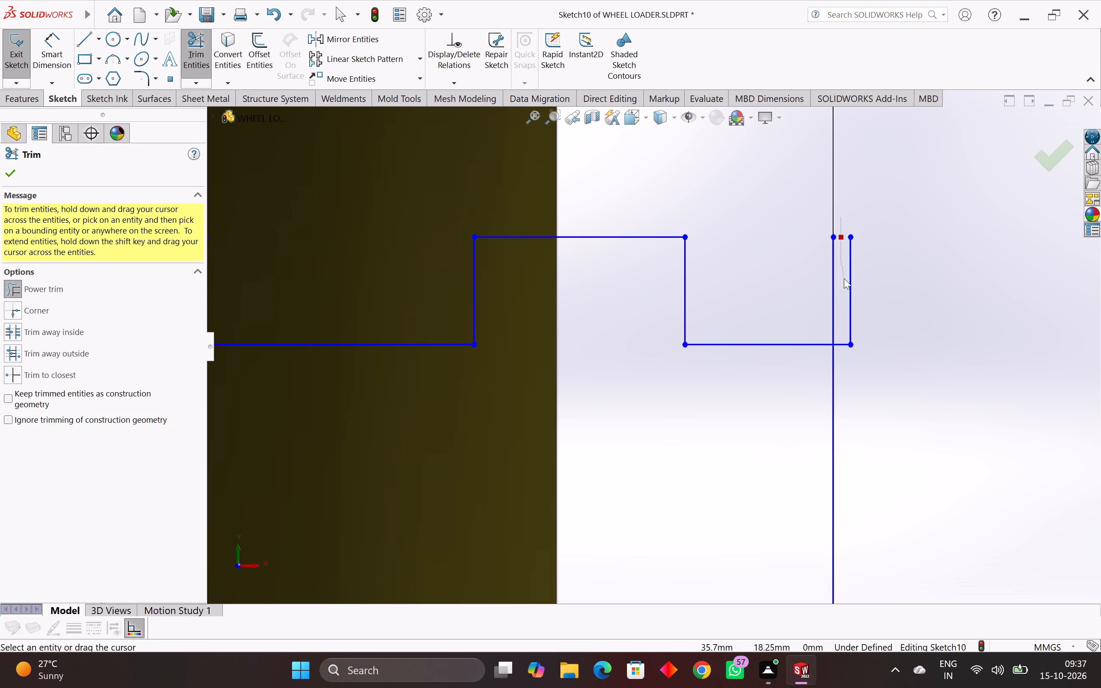
left_click_drag(844, 278, 842, 340)
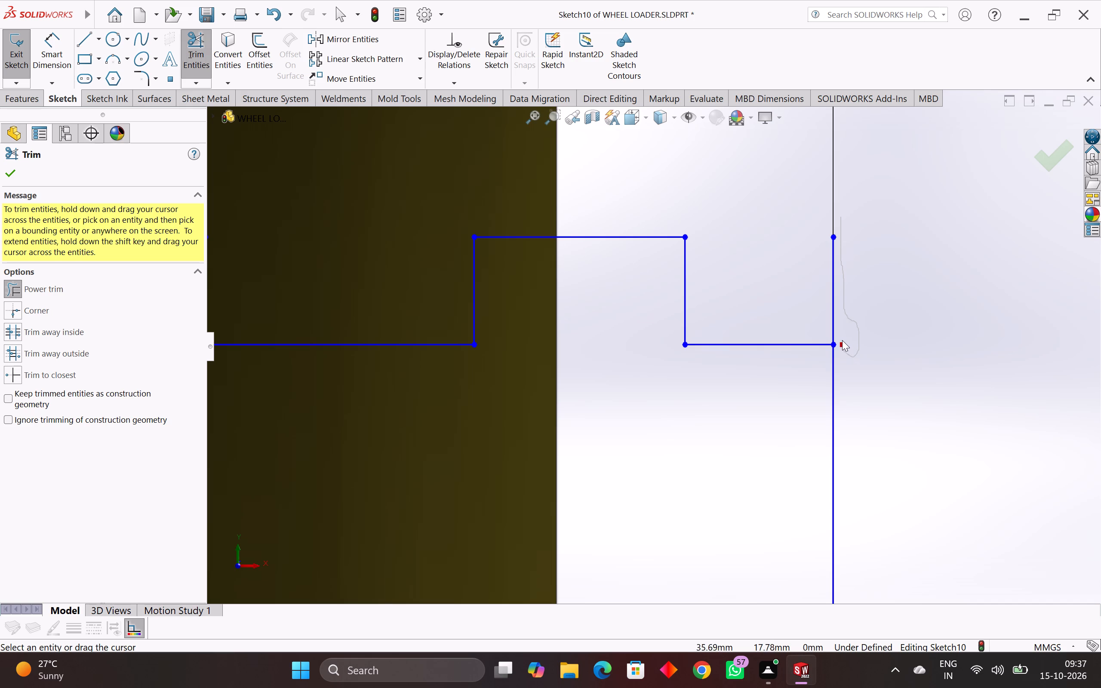
left_click_drag(842, 340, 843, 336)
scroll(877, 275, "down", 3)
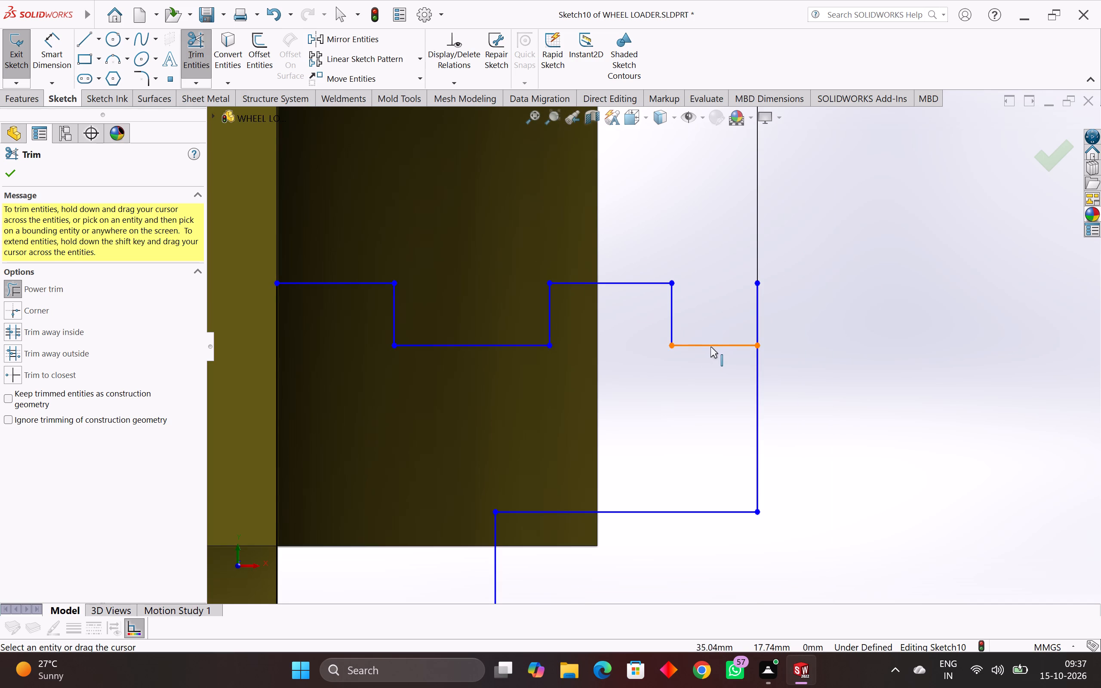
left_click_drag(720, 332, 720, 377)
left_click_drag(720, 377, 720, 378)
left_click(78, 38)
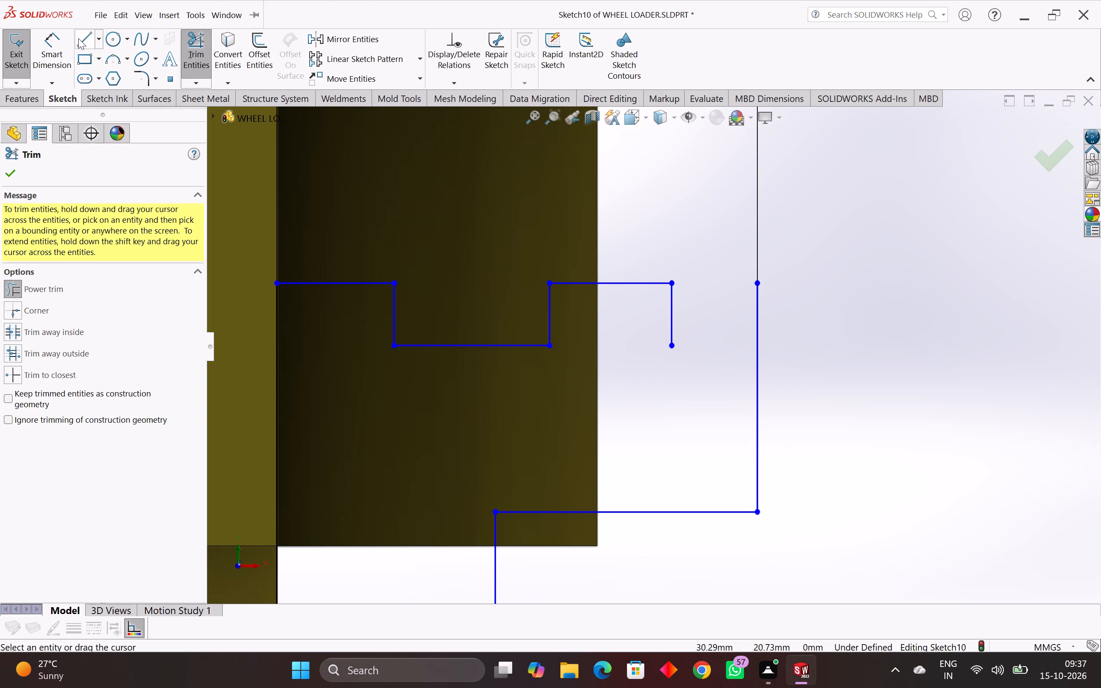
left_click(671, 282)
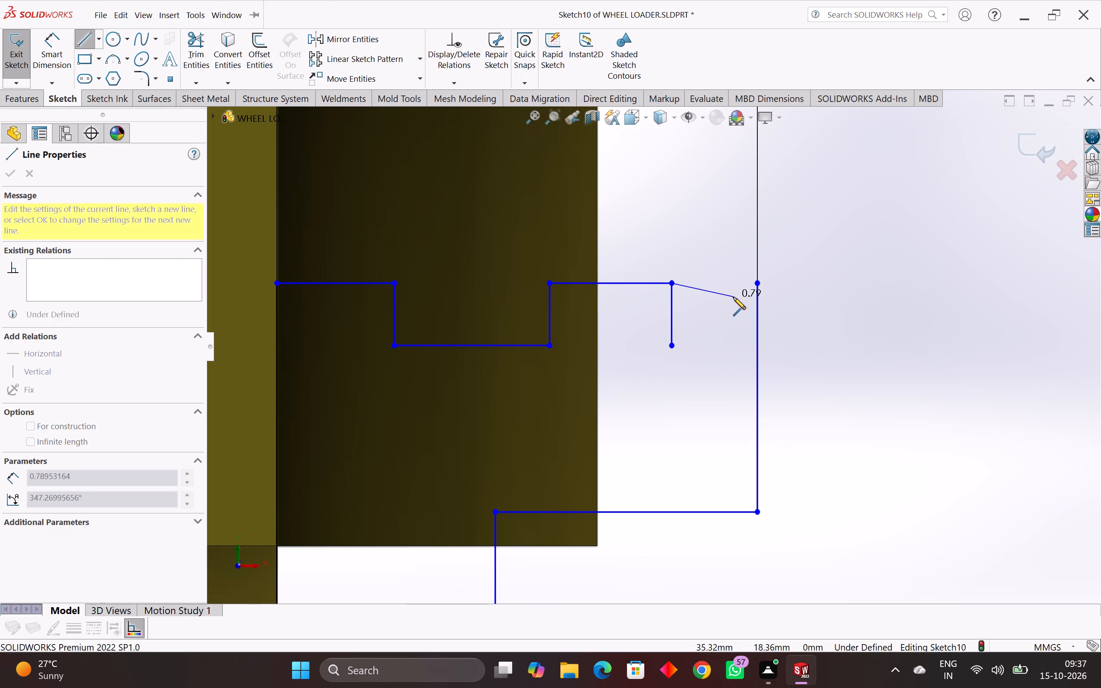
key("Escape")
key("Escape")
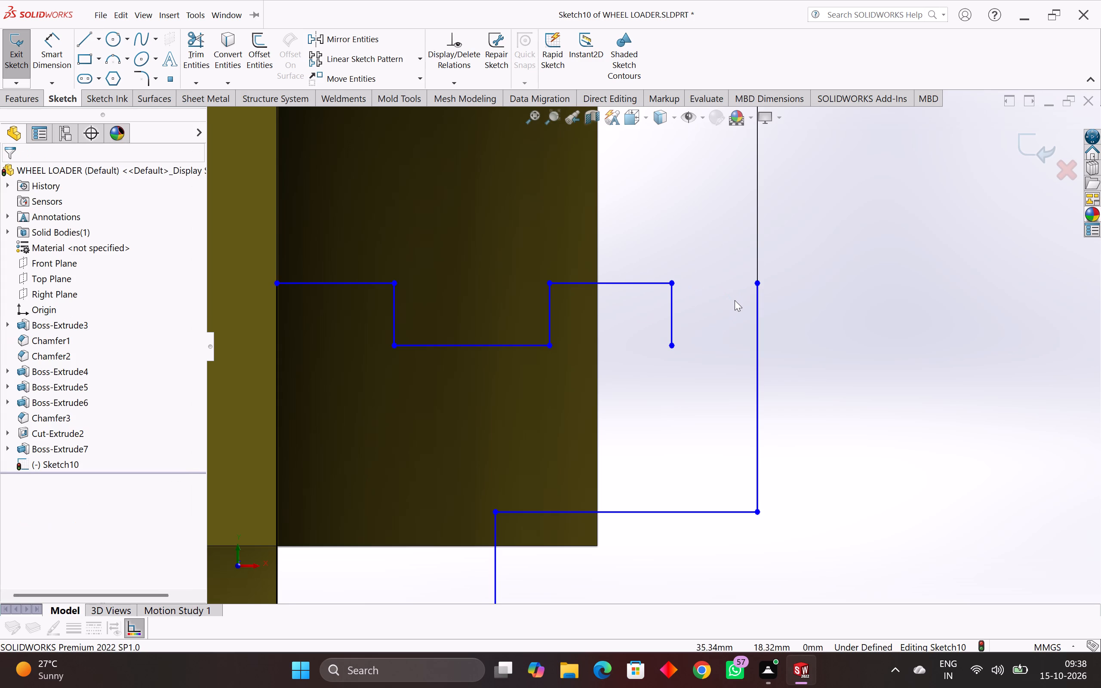
Delete the four remaining notch lines beyond the first downward segment from the body's edge.
left_click_drag(688, 252, 509, 408)
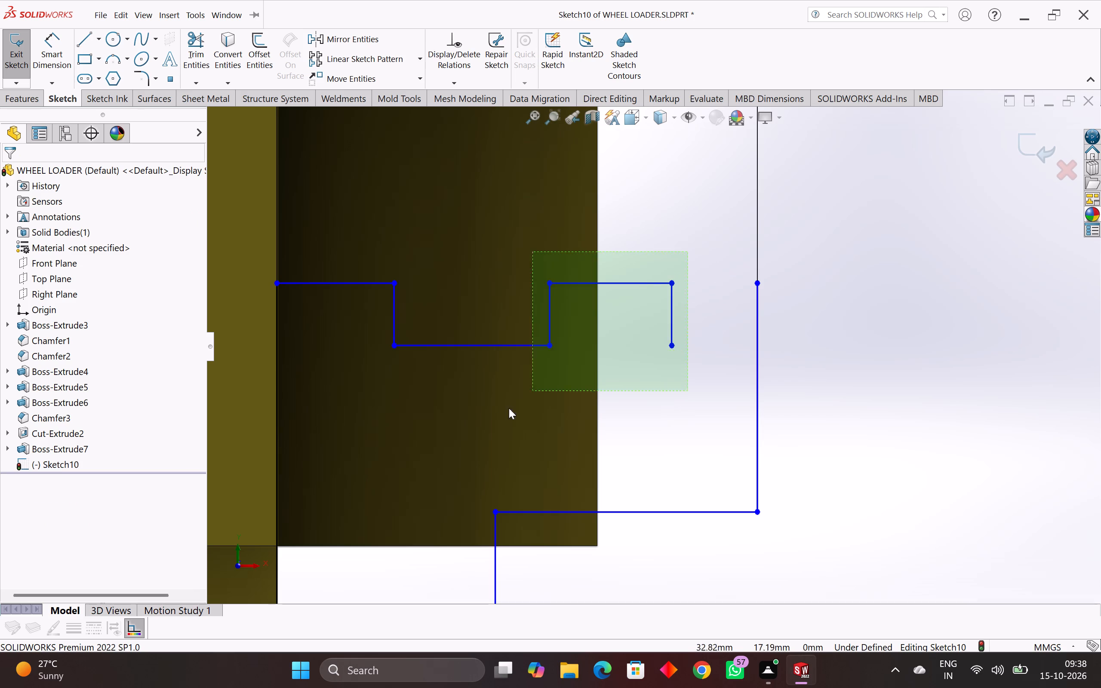
left_click_drag(509, 408, 495, 417)
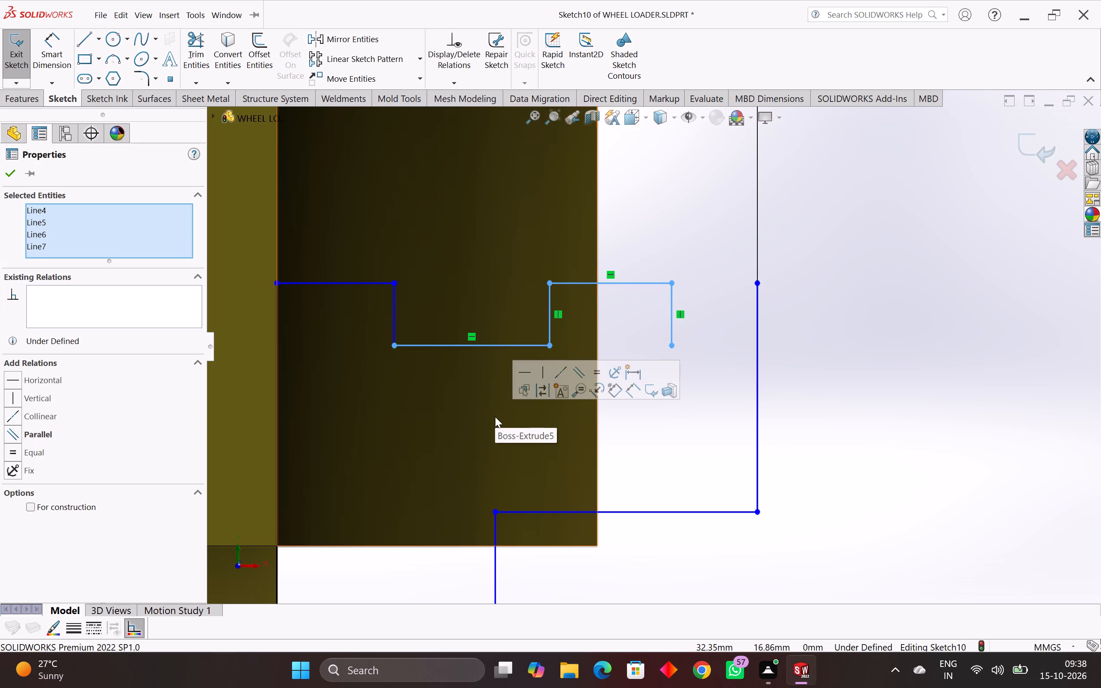
key("Delete")
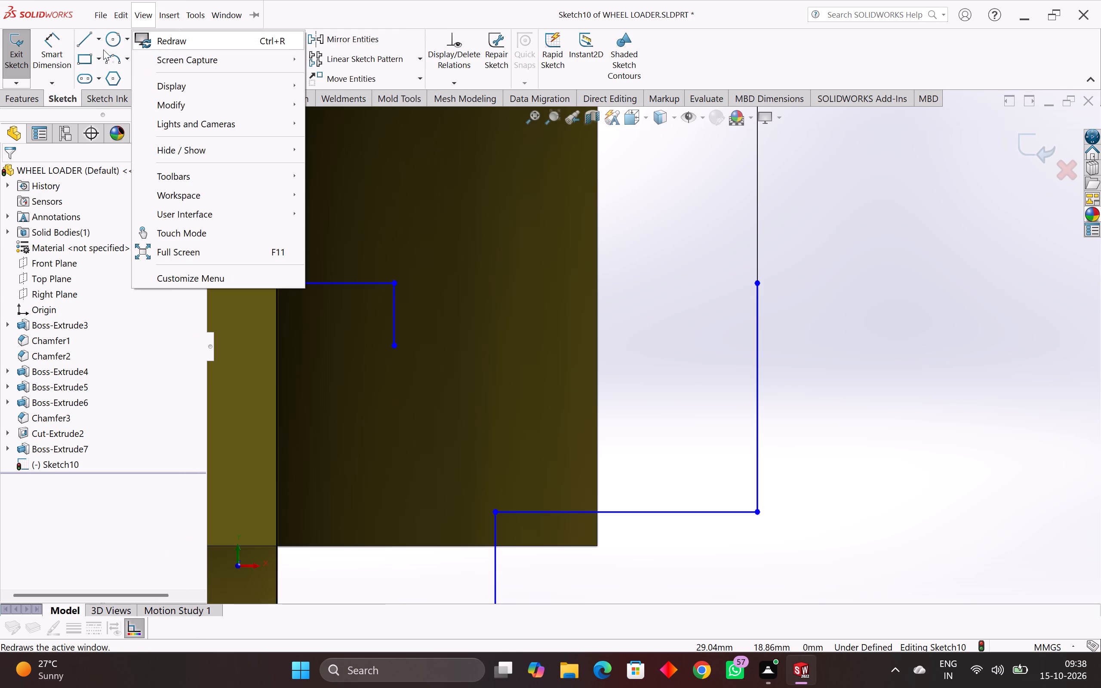
Redraw the notched line to the outer line's top, with horizontals about 1.1, 1.1 and 1.5 mm before the last and notches about 0.8 mm deep.
left_click(82, 43)
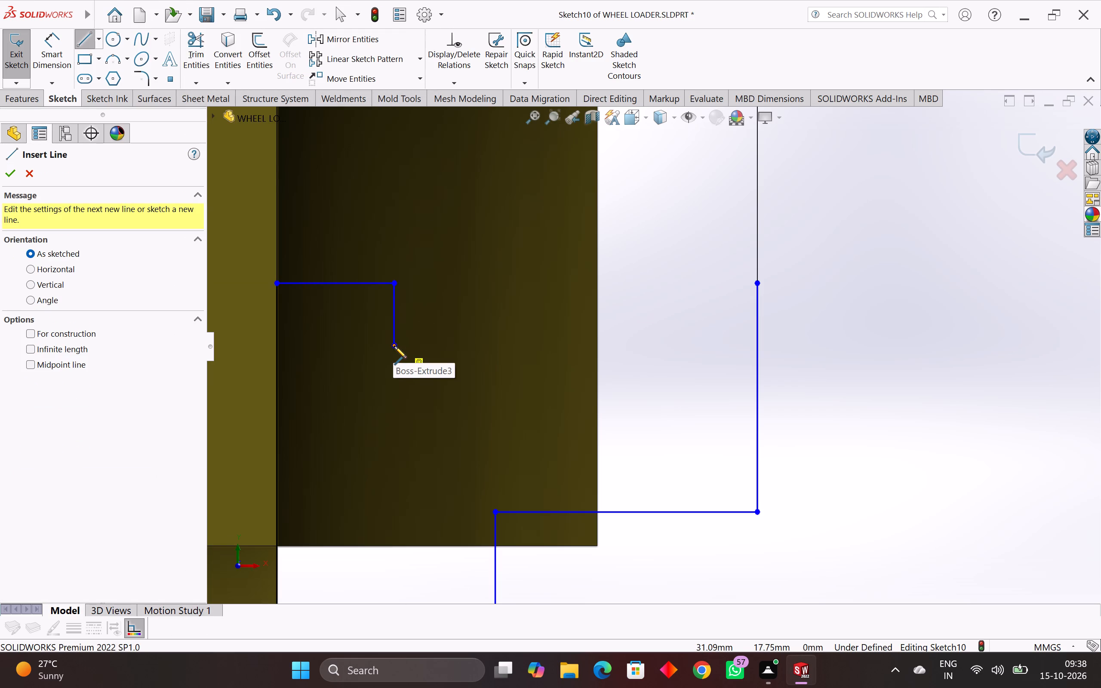
left_click(394, 346)
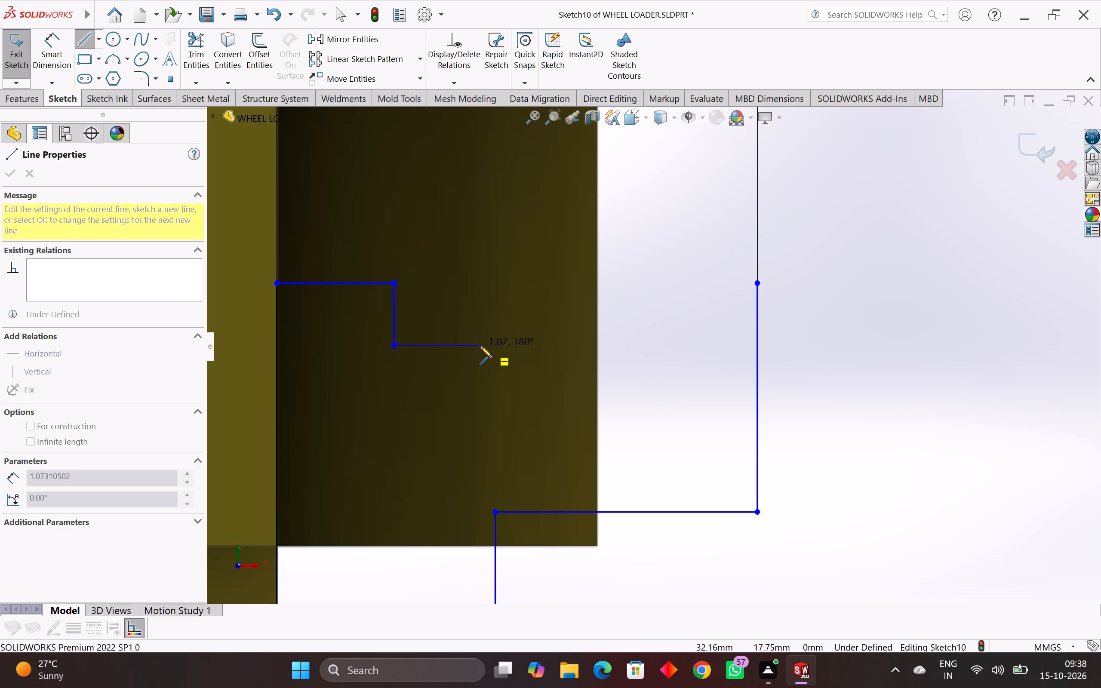
left_click(479, 348)
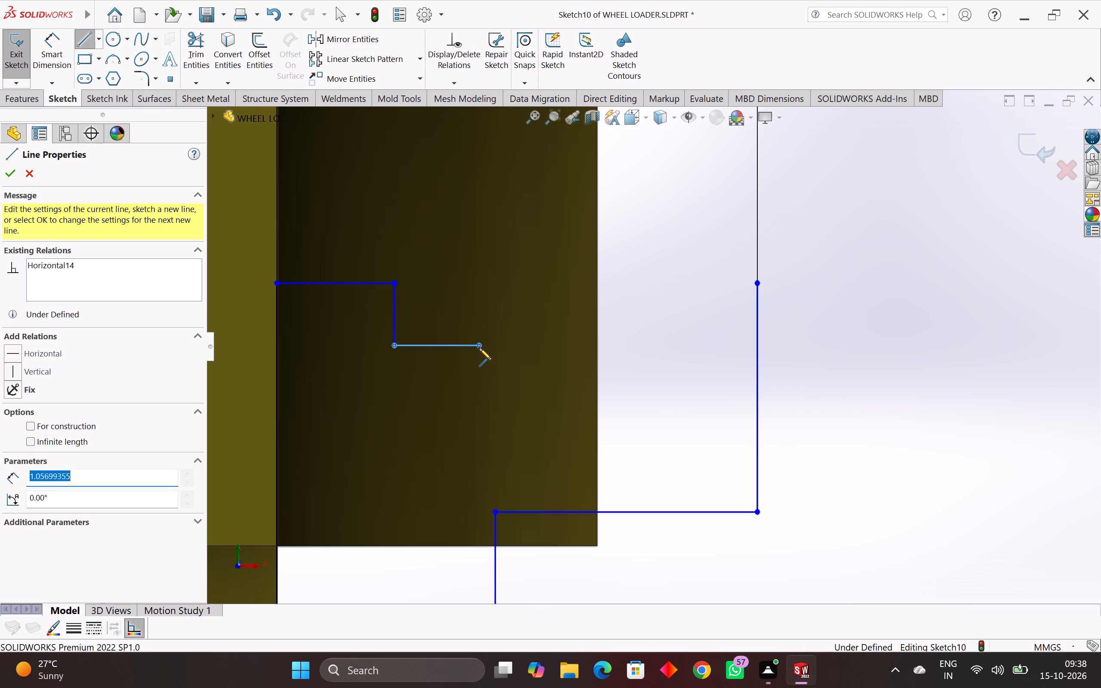
left_click(480, 283)
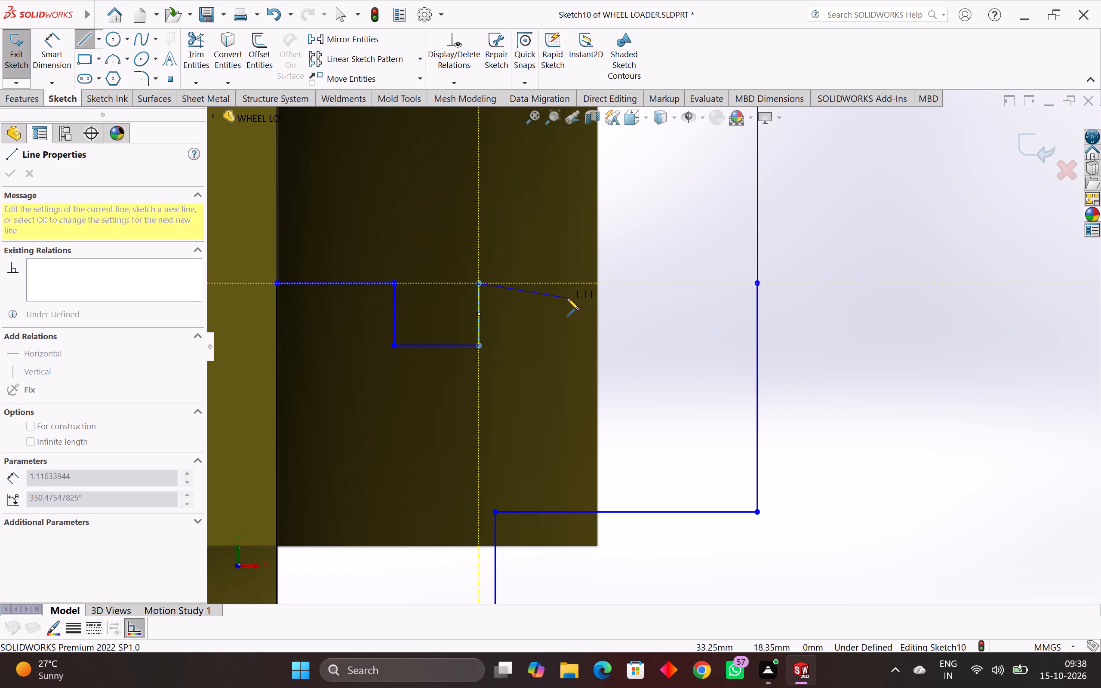
left_click(568, 283)
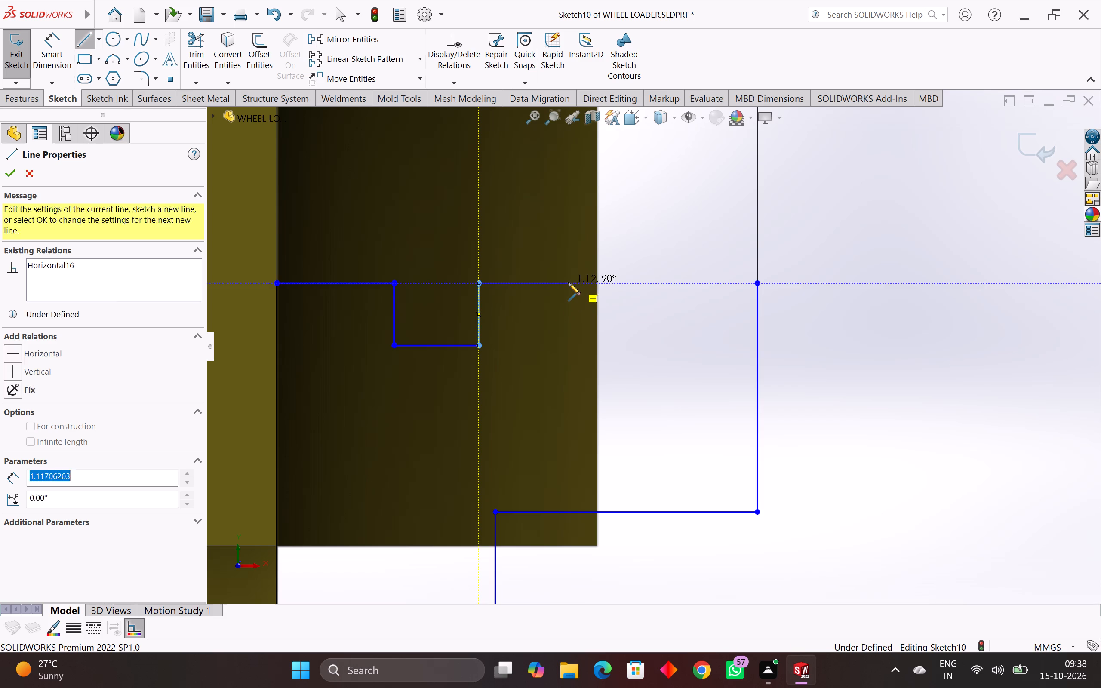
left_click(570, 347)
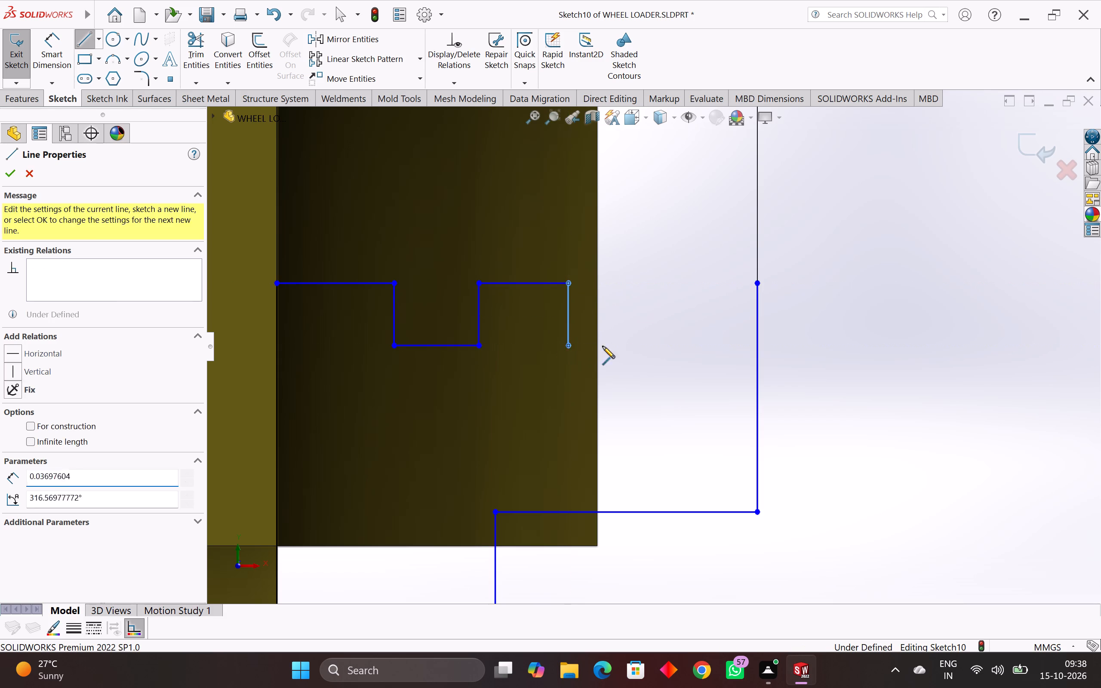
left_click(693, 345)
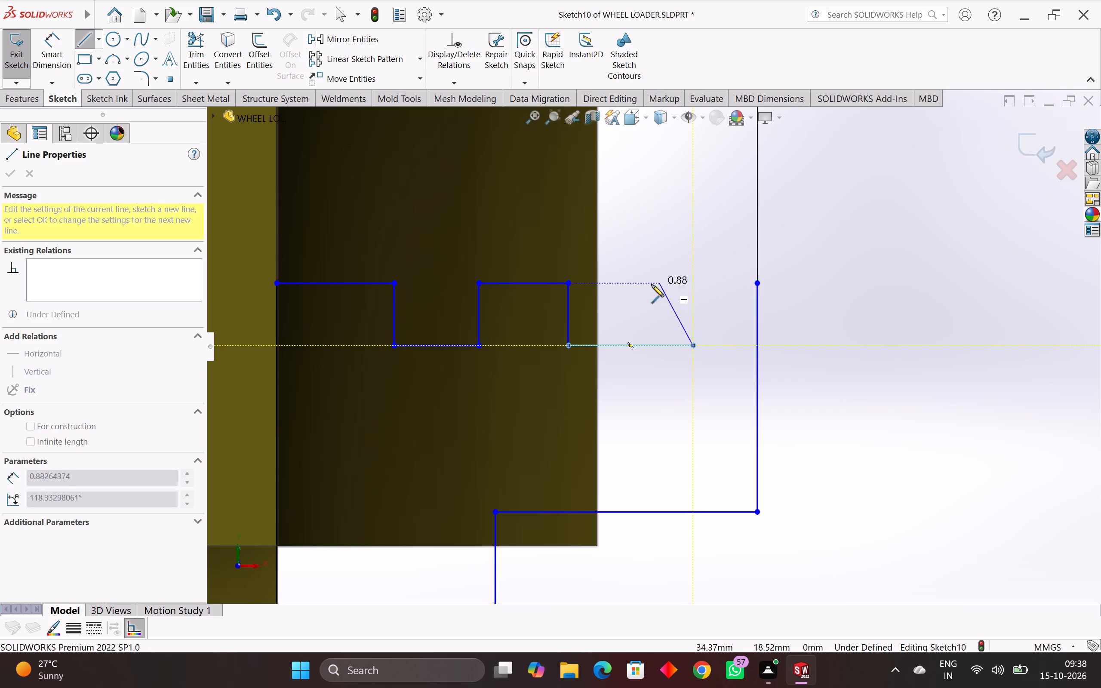
left_click(694, 283)
left_click(756, 281)
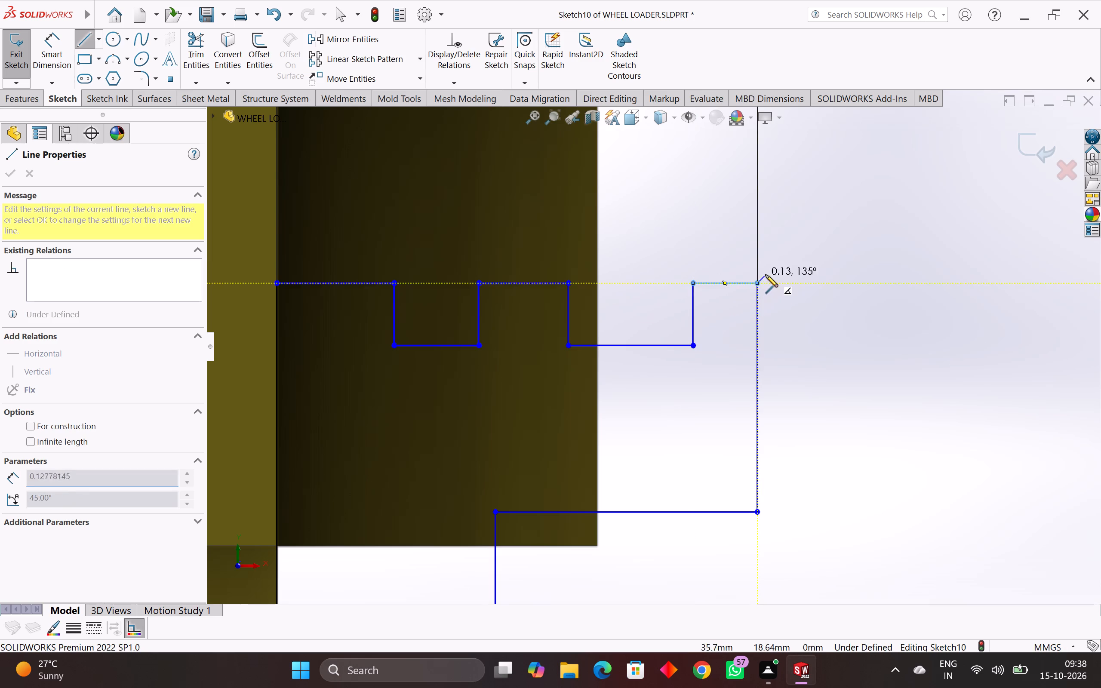
key("Escape")
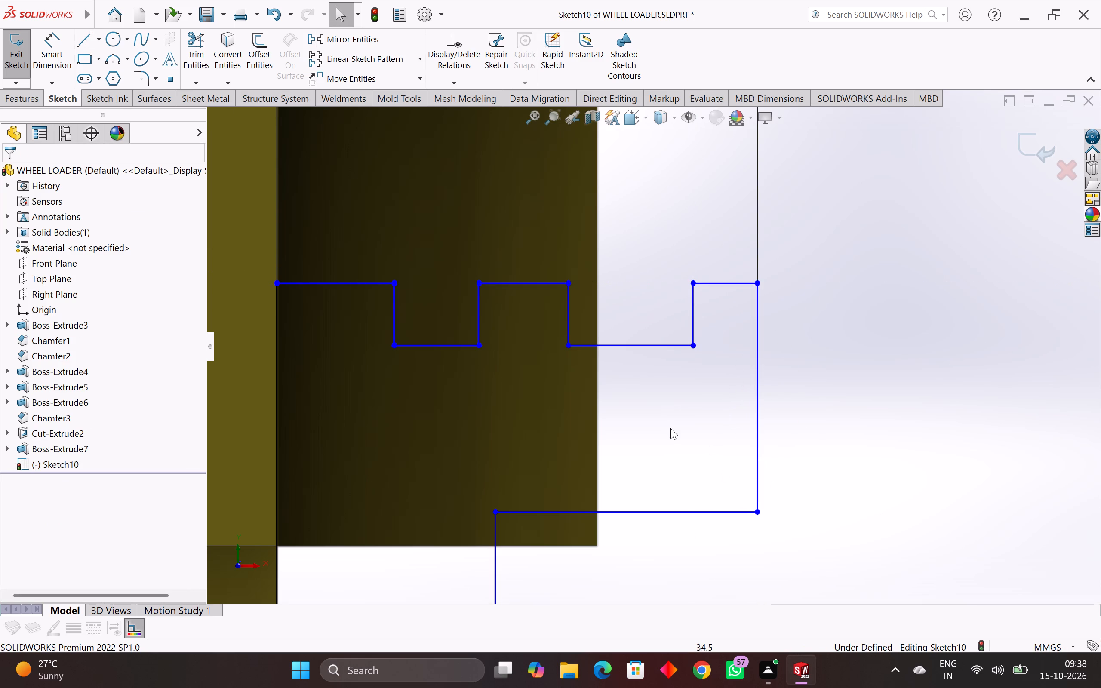
scroll(741, 501, "down", 5)
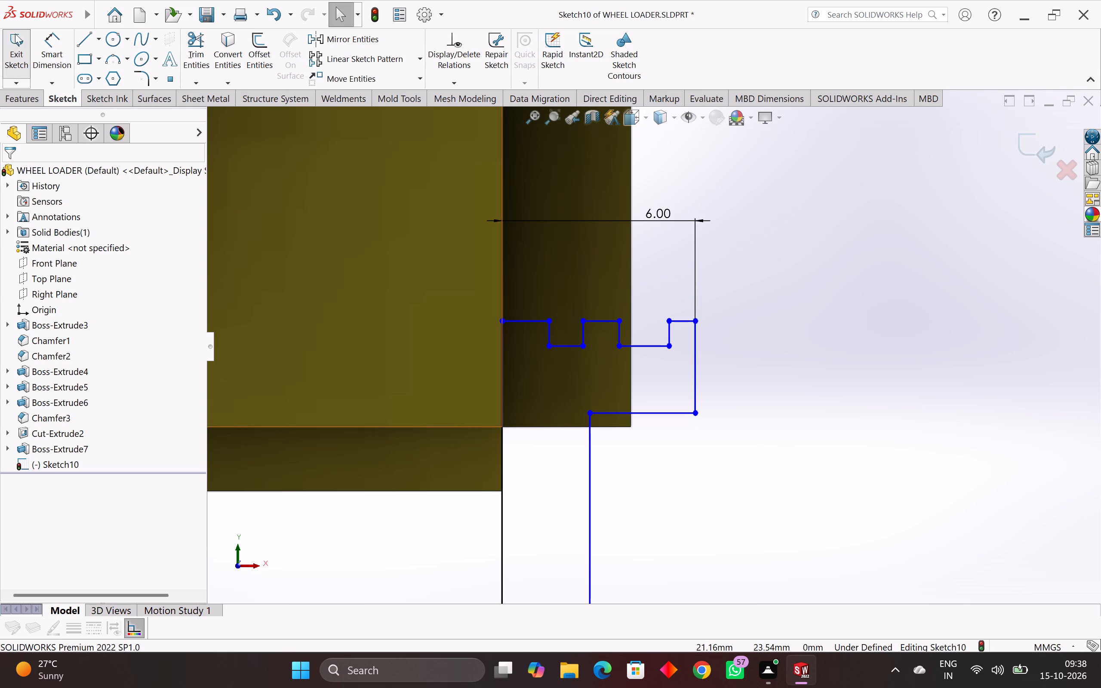
Dimension the notched profile's outer vertical line to a length of 2 mm.
left_click(48, 48)
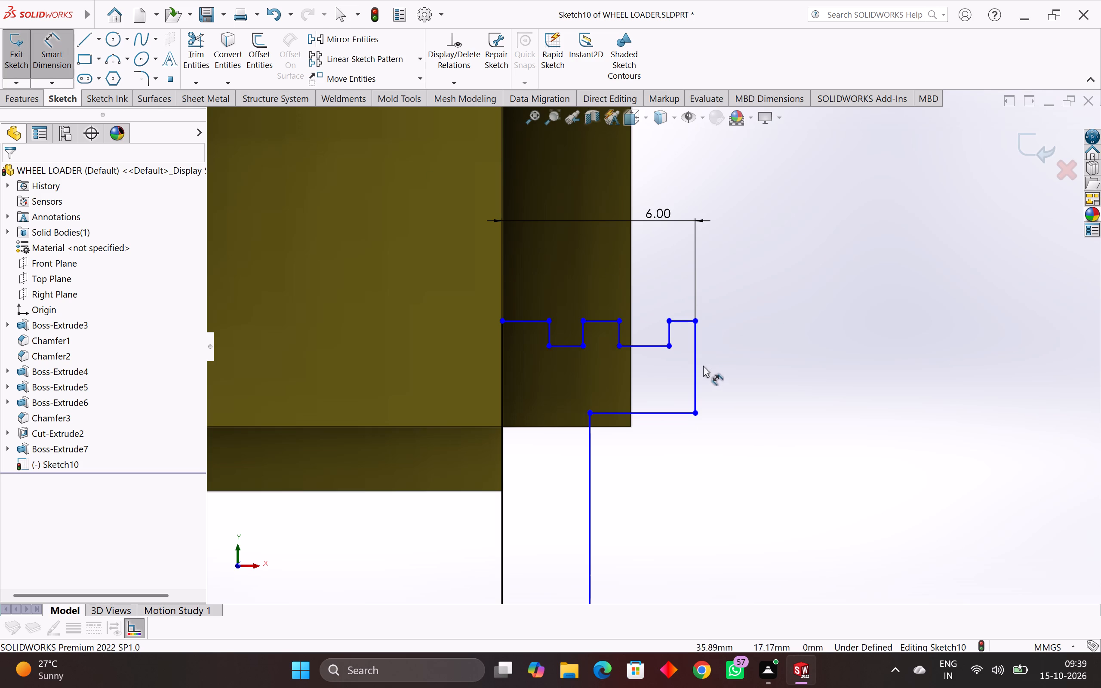
left_click(695, 372)
left_click(752, 367)
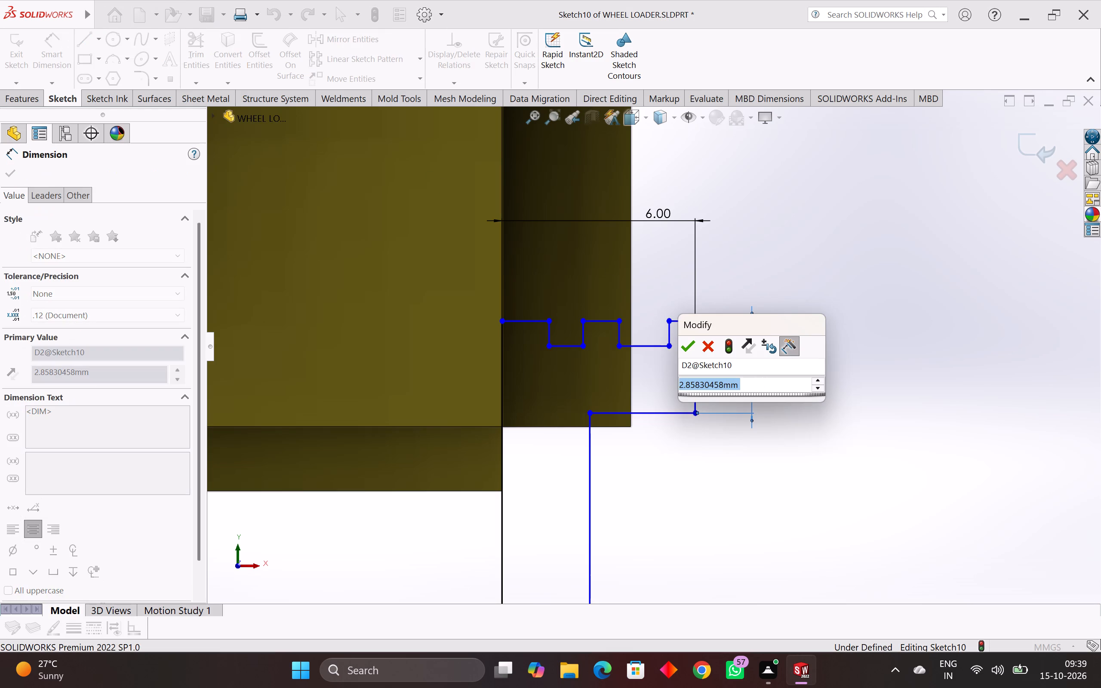
key("2")
key("Return")
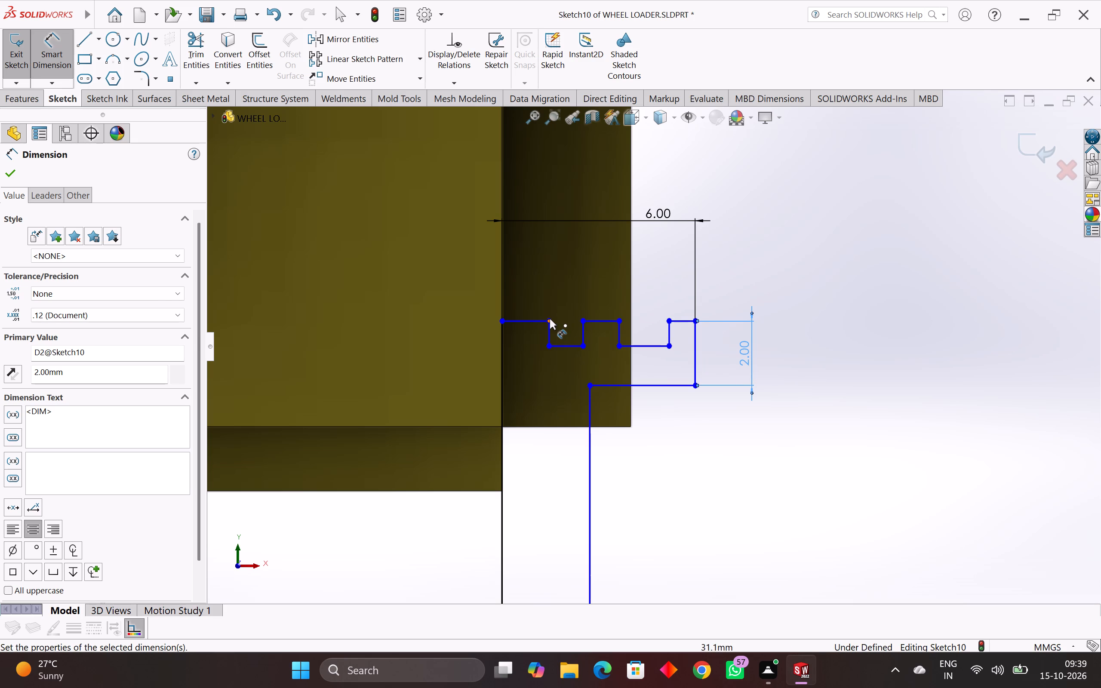
key("Escape")
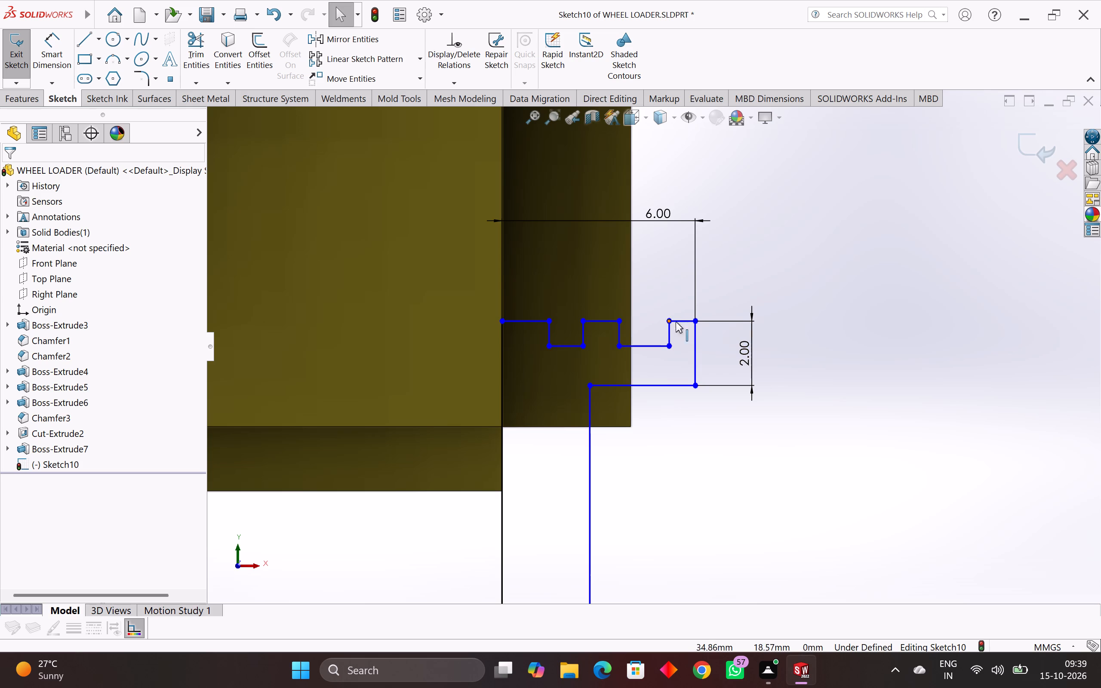
Make the notched profile's three top horizontal lines collinear and equal in length.
left_click(683, 322, "ctrl")
left_click(606, 321, "ctrl")
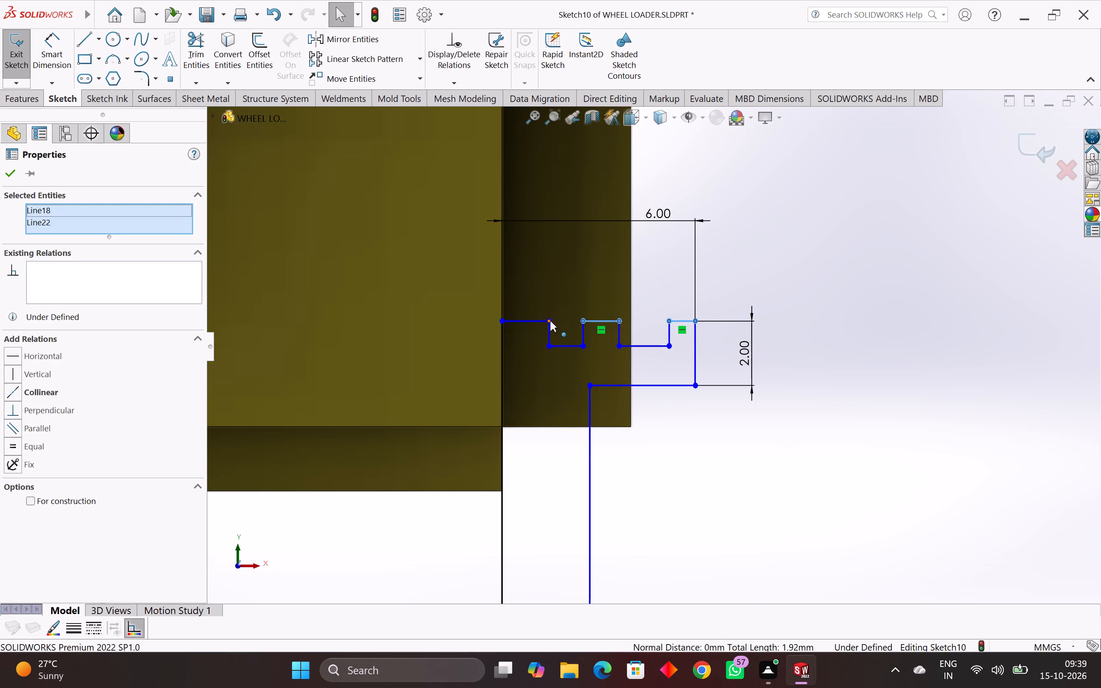
left_click(538, 321, "ctrl")
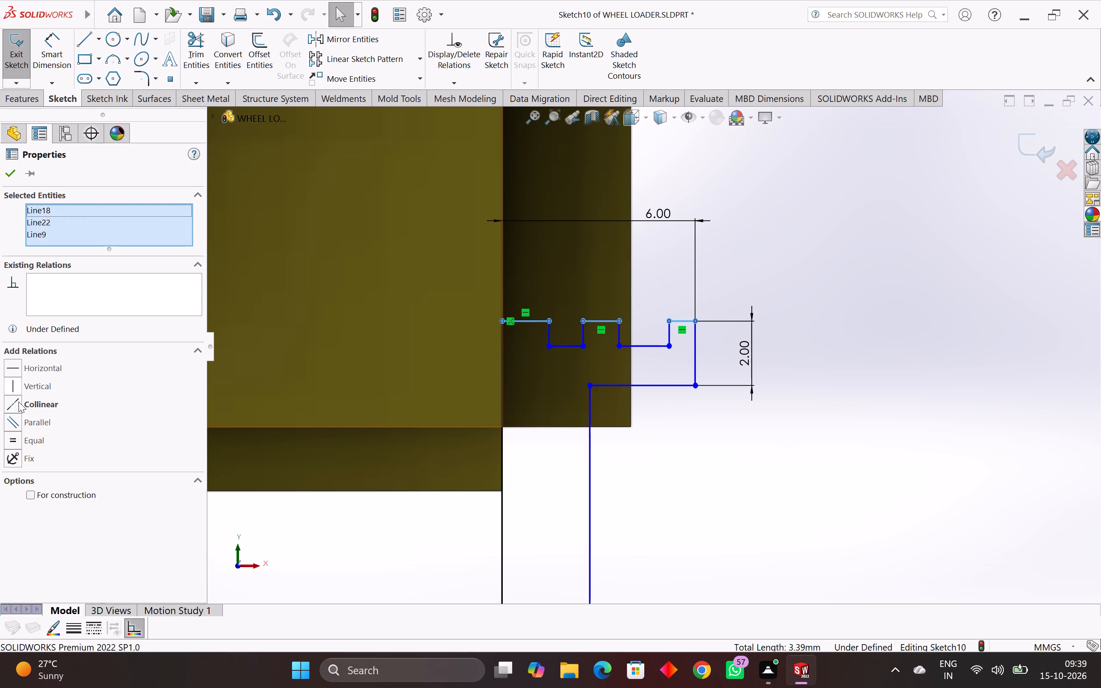
left_click(17, 402)
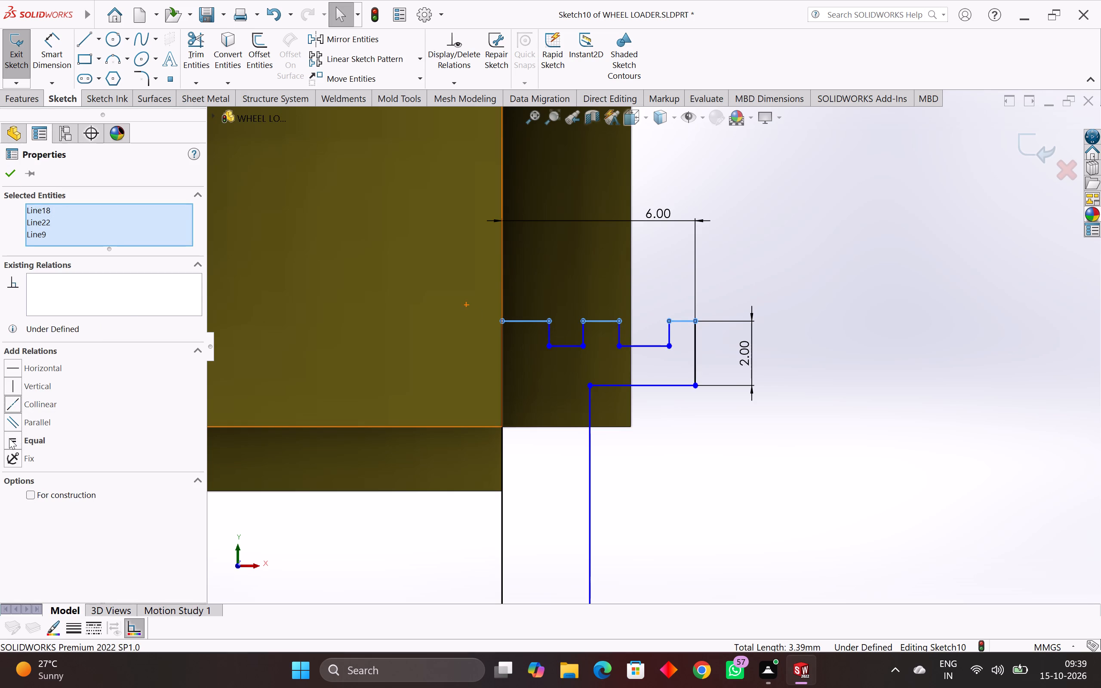
left_click(9, 438)
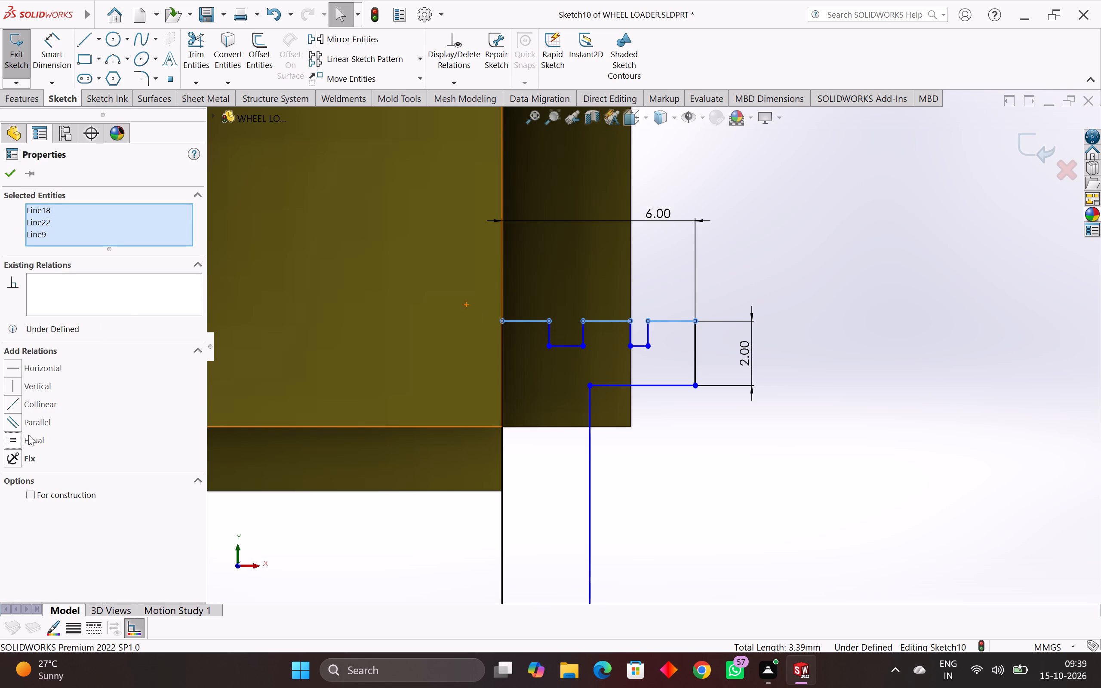
left_click(11, 174)
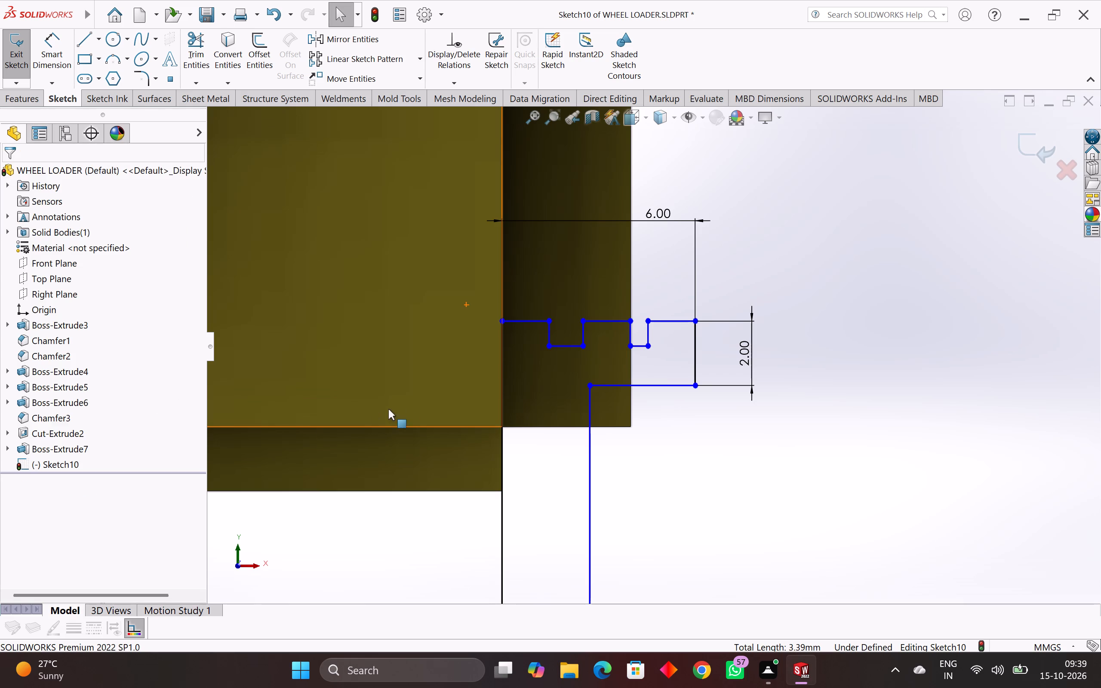
Make the bottom lines of the two notches equal in length.
left_click(563, 347, "ctrl")
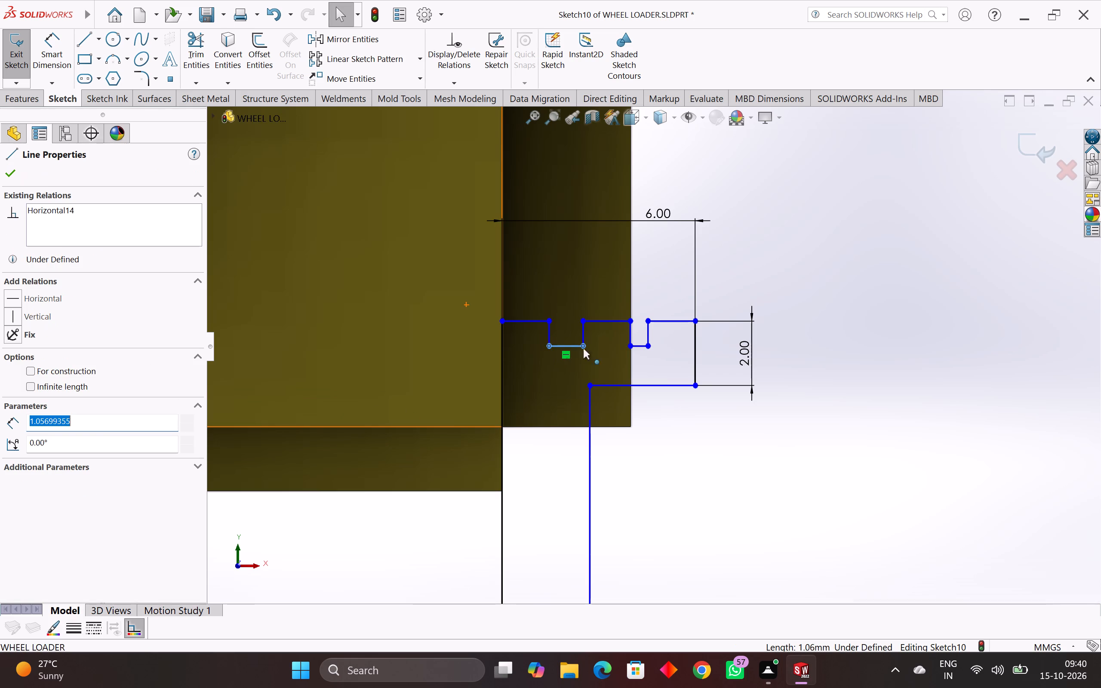
left_click(640, 347, "ctrl")
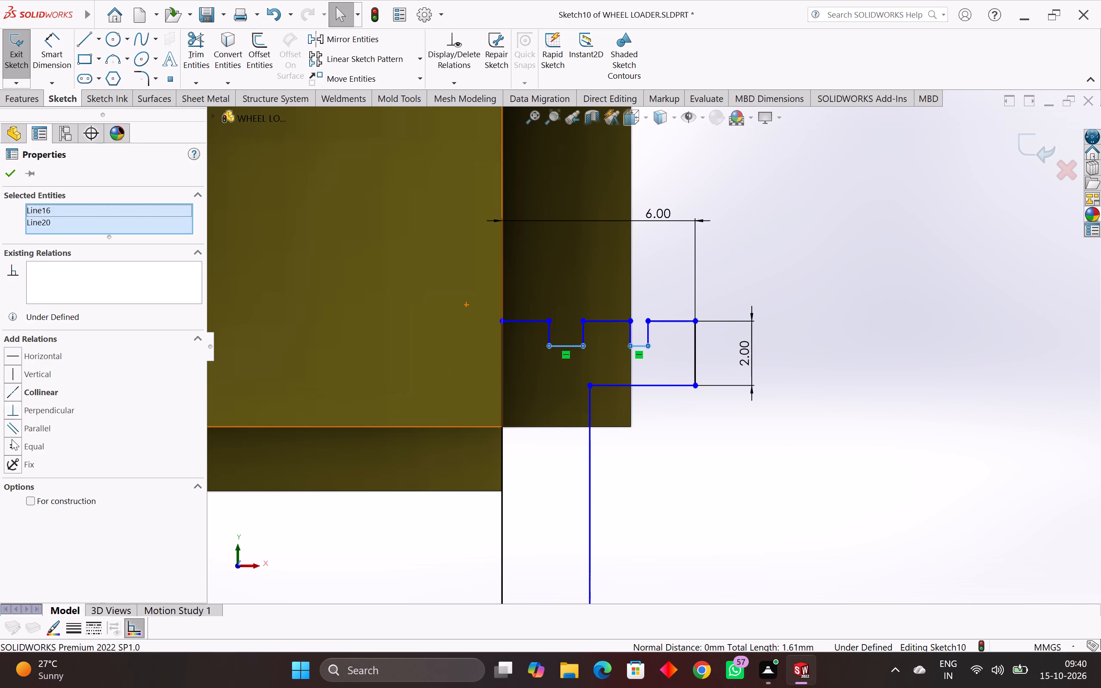
left_click(12, 447)
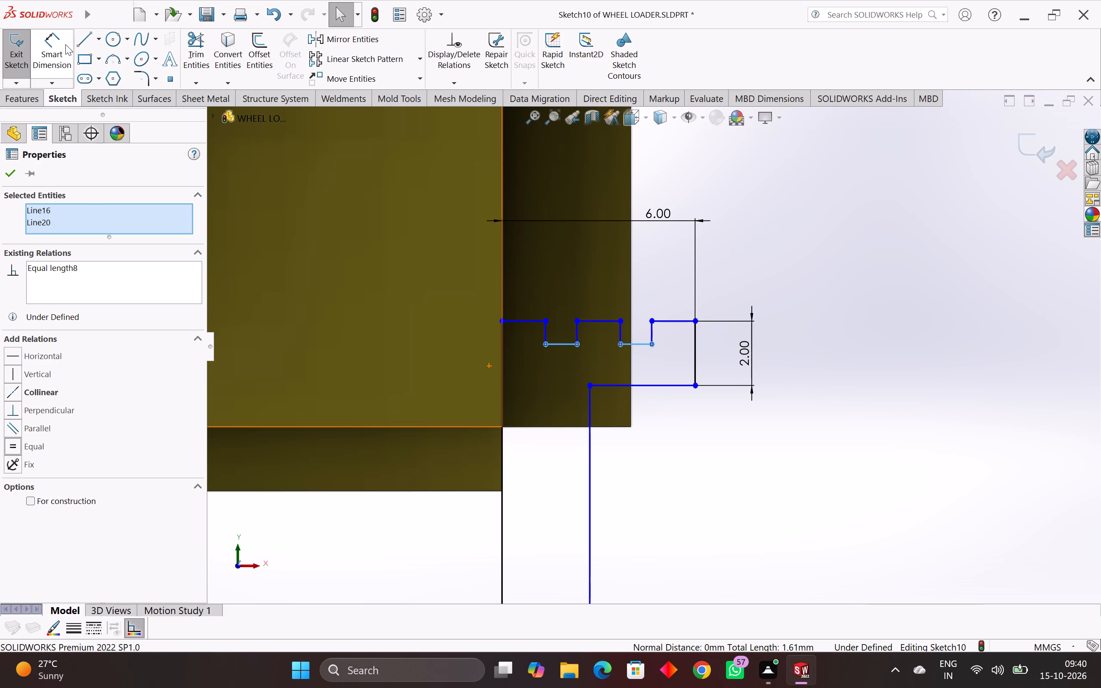
left_click(9, 175)
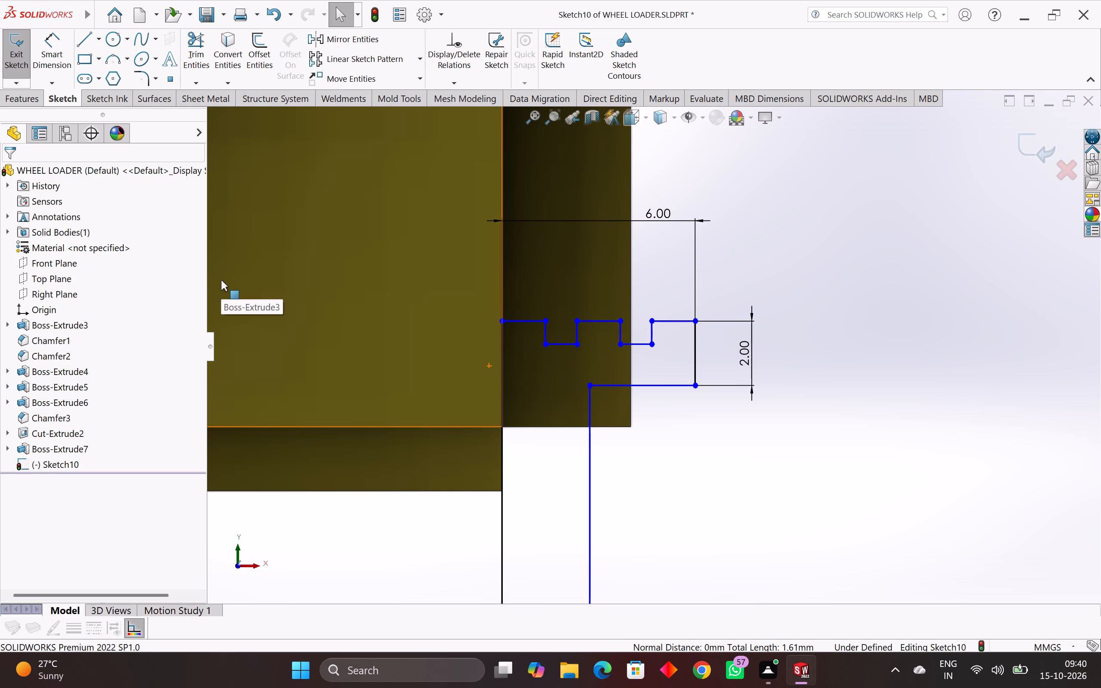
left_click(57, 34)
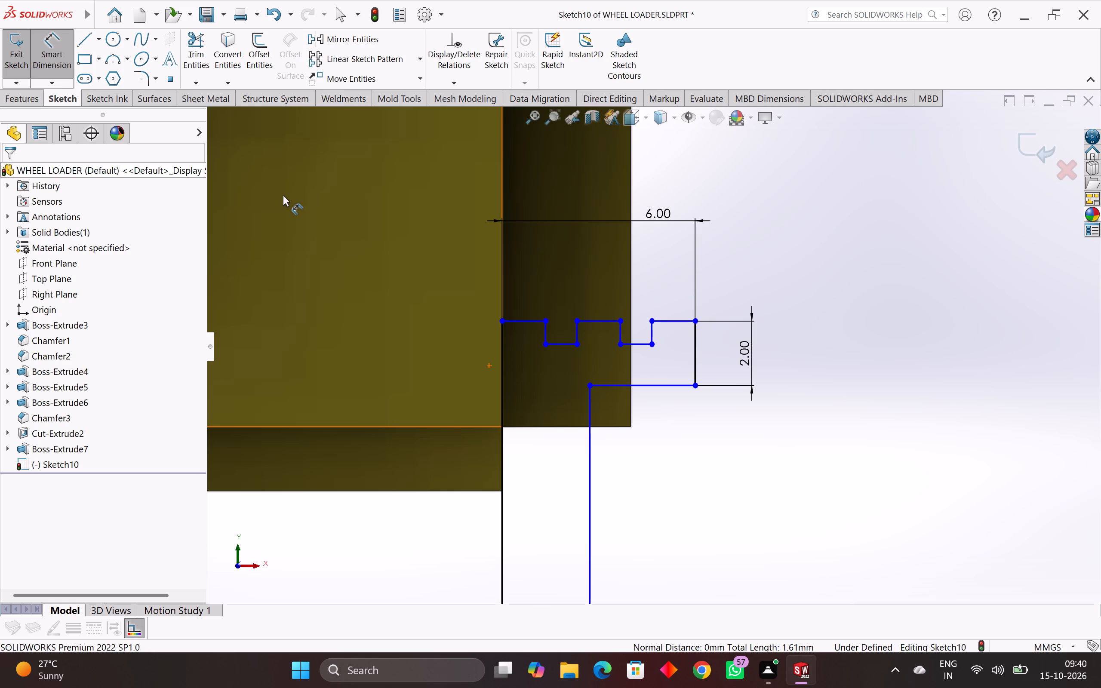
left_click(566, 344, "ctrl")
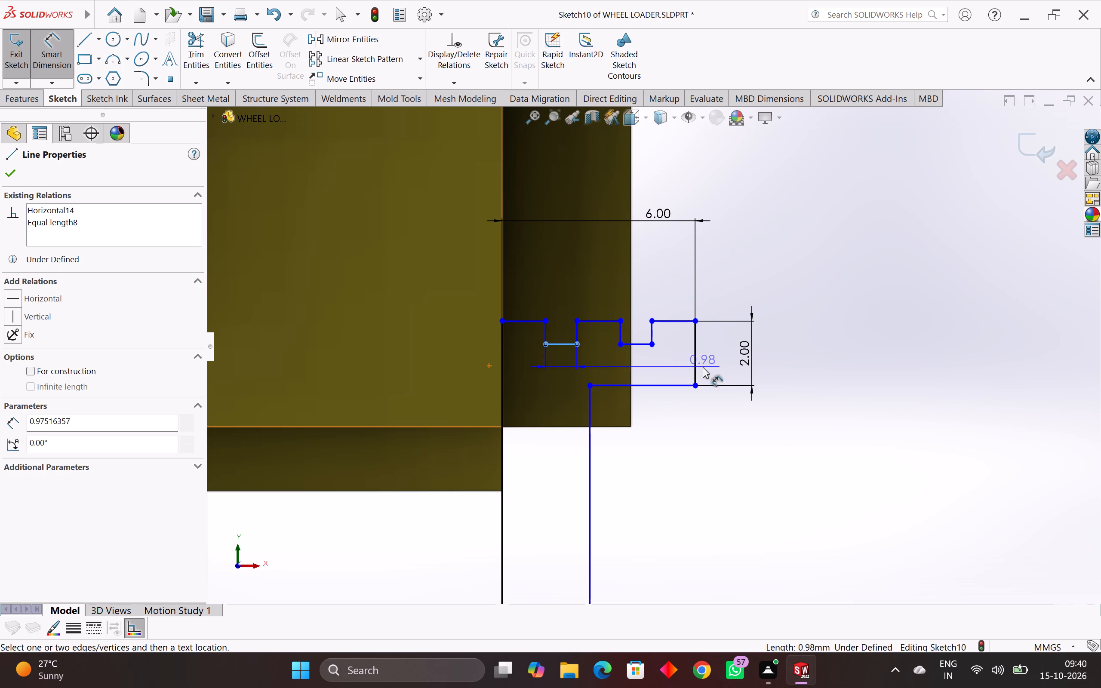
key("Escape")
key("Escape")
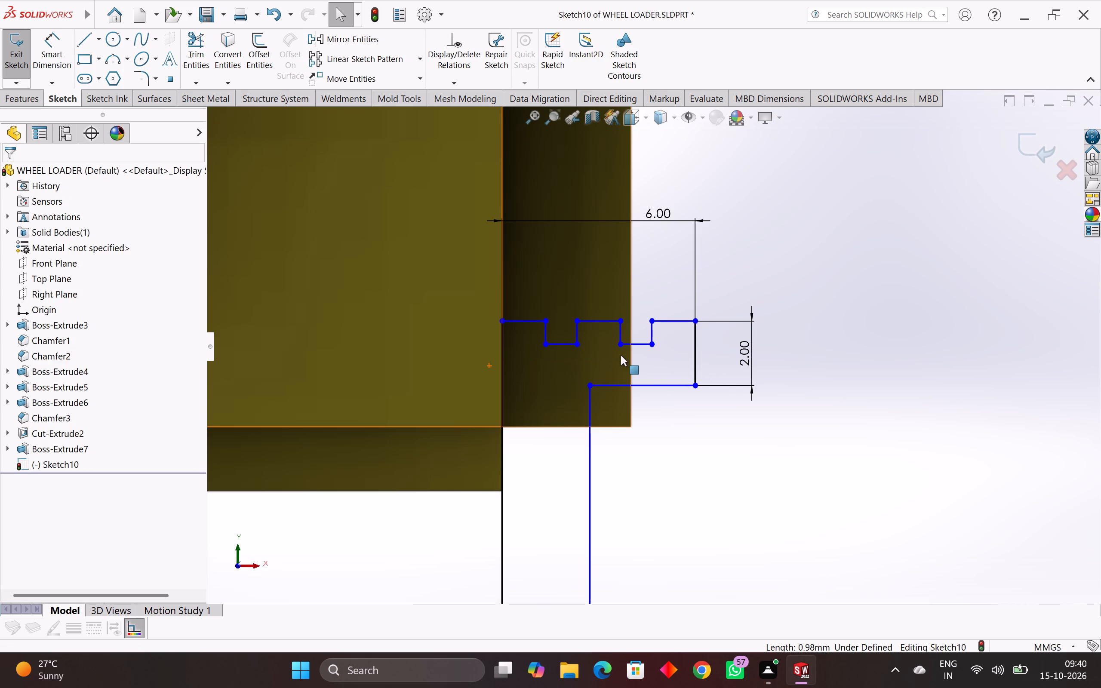
Make the bottom lines of the two notches collinear so both notches share the same depth.
left_click(638, 344, "ctrl")
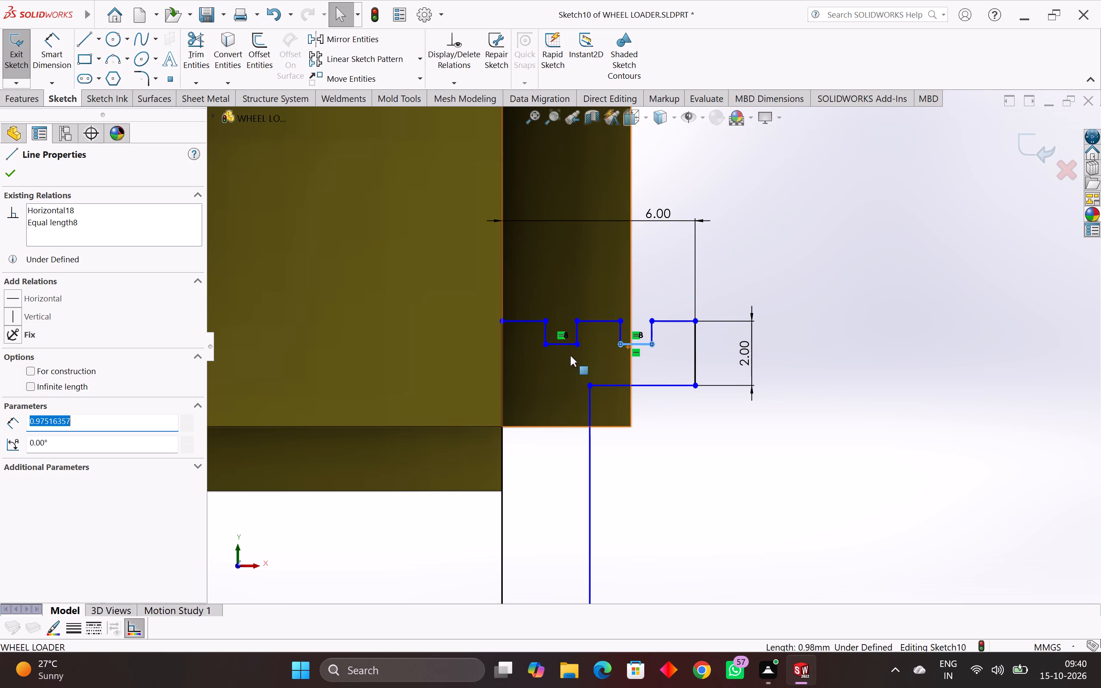
left_click(565, 347, "ctrl")
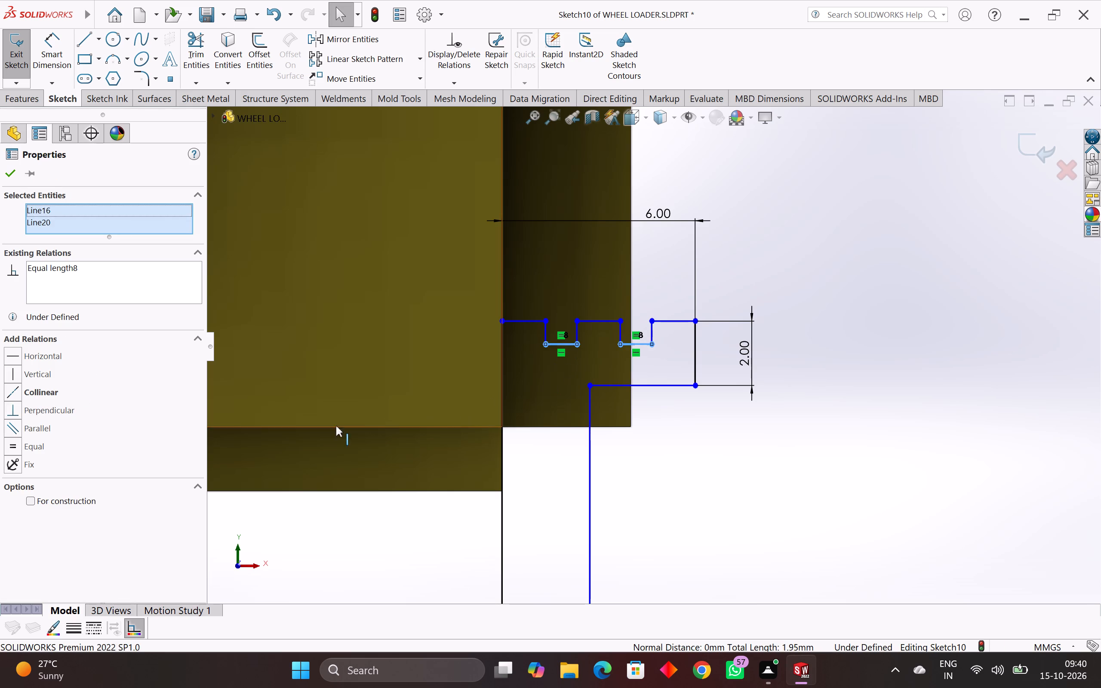
left_click(11, 389)
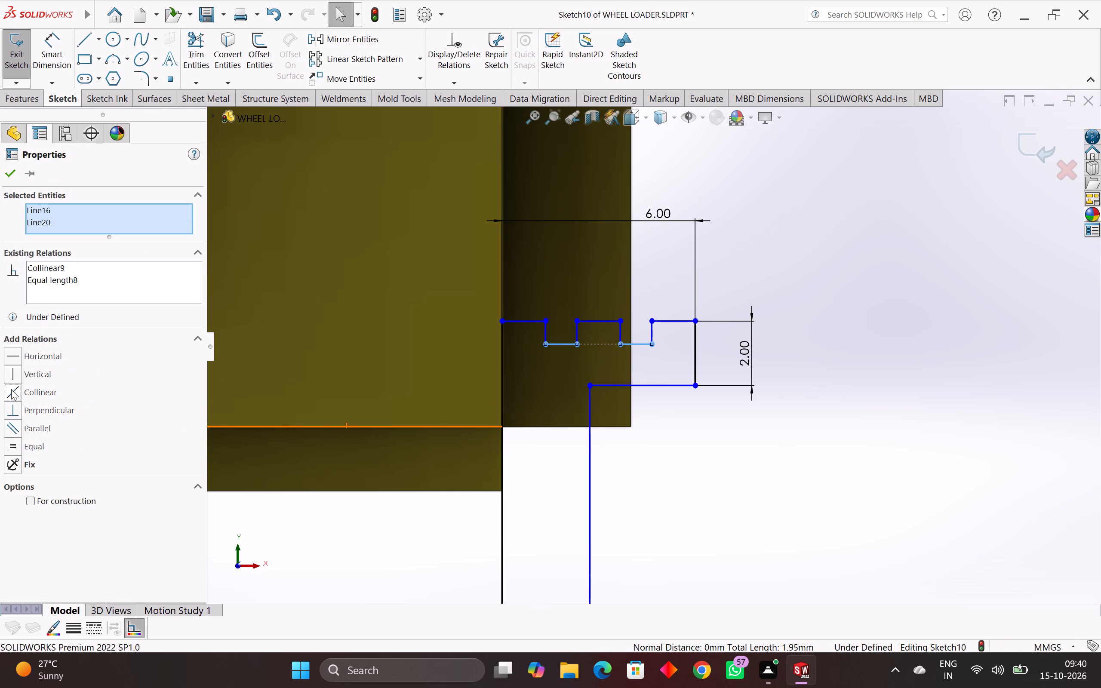
left_click(14, 395)
left_click(13, 443)
left_click(11, 172)
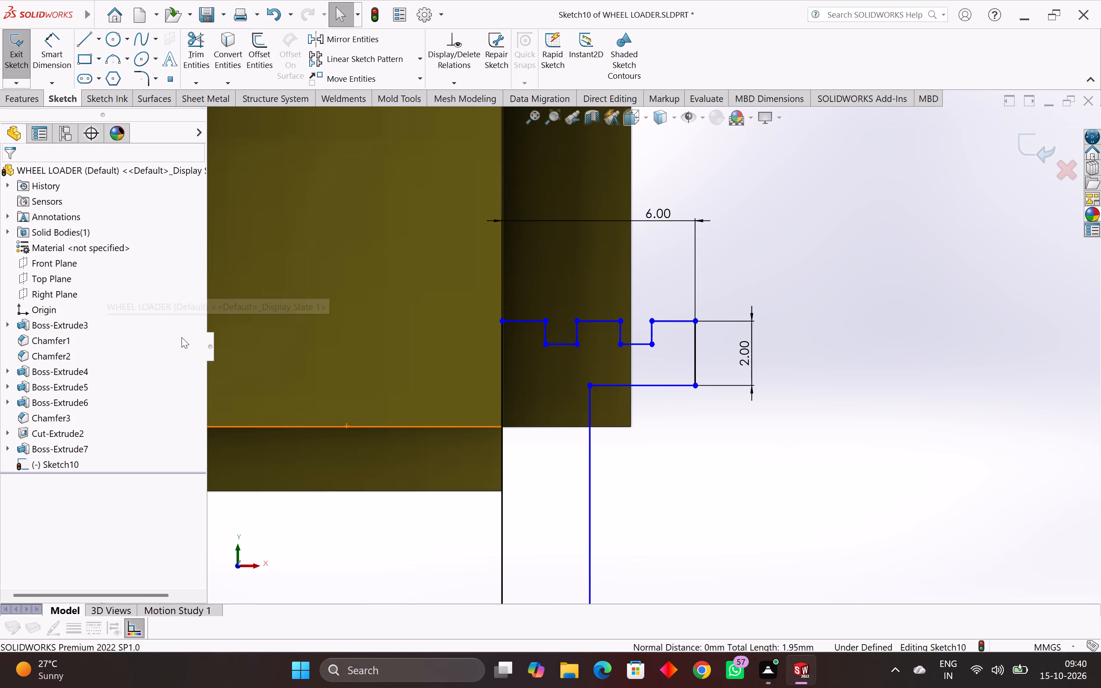
Dimension the bottom line of the notch nearest the body to 0.75 mm.
scroll(634, 402, "down", 3)
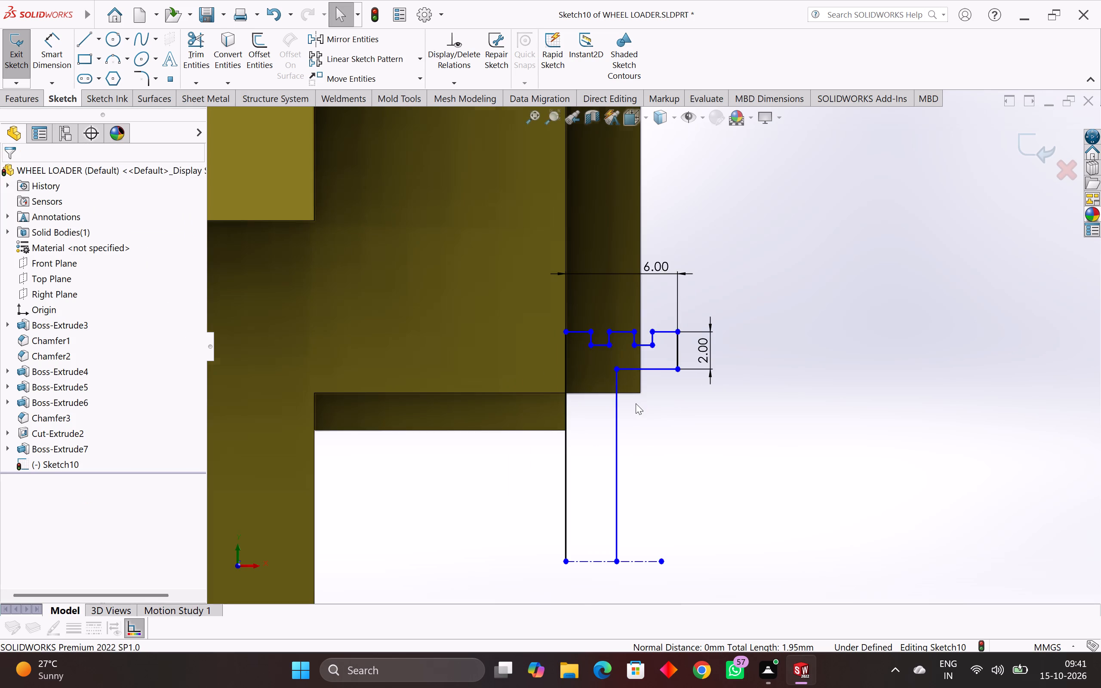
middle_click_drag(636, 403, 661, 422)
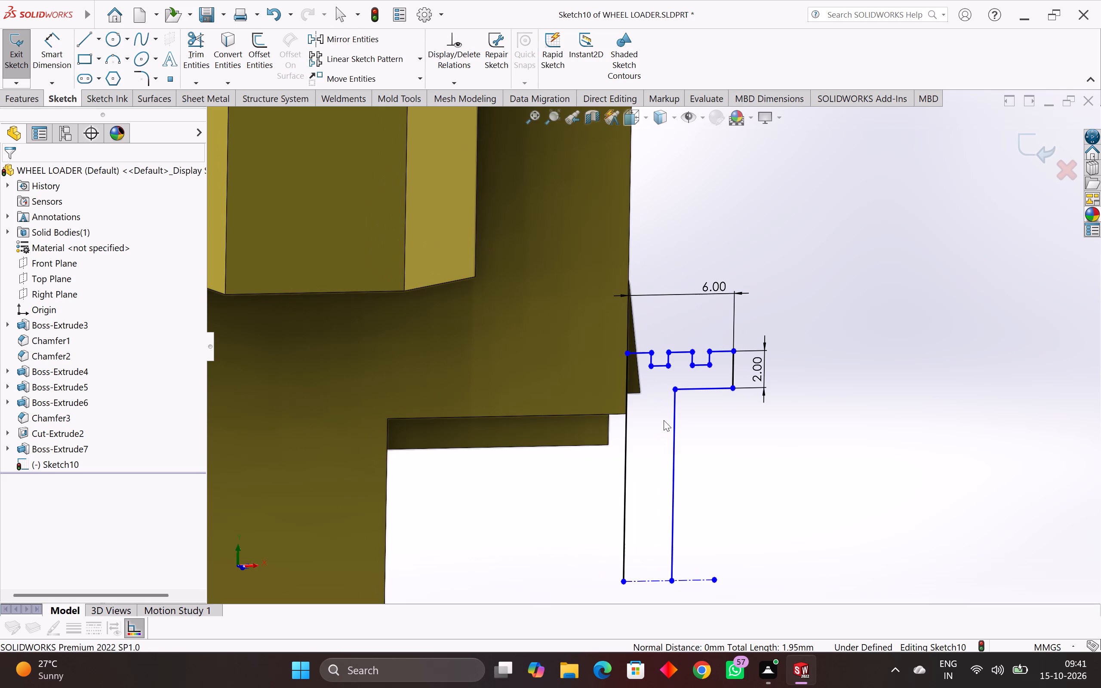
scroll(673, 428, "down", 1)
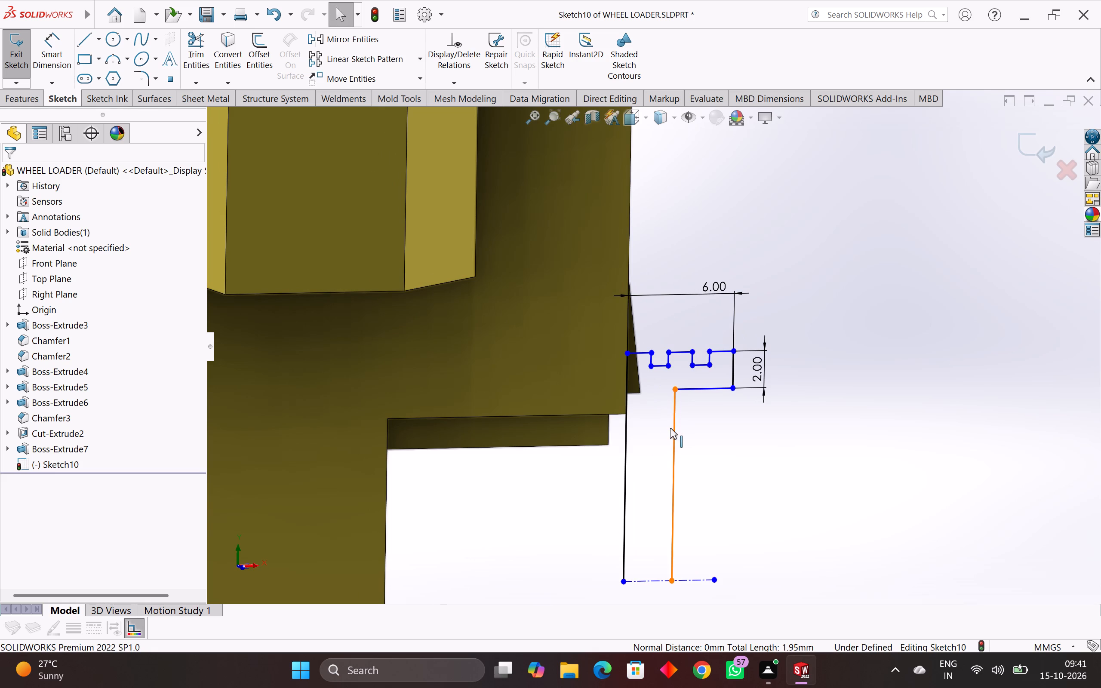
middle_click_drag(669, 428, 641, 481)
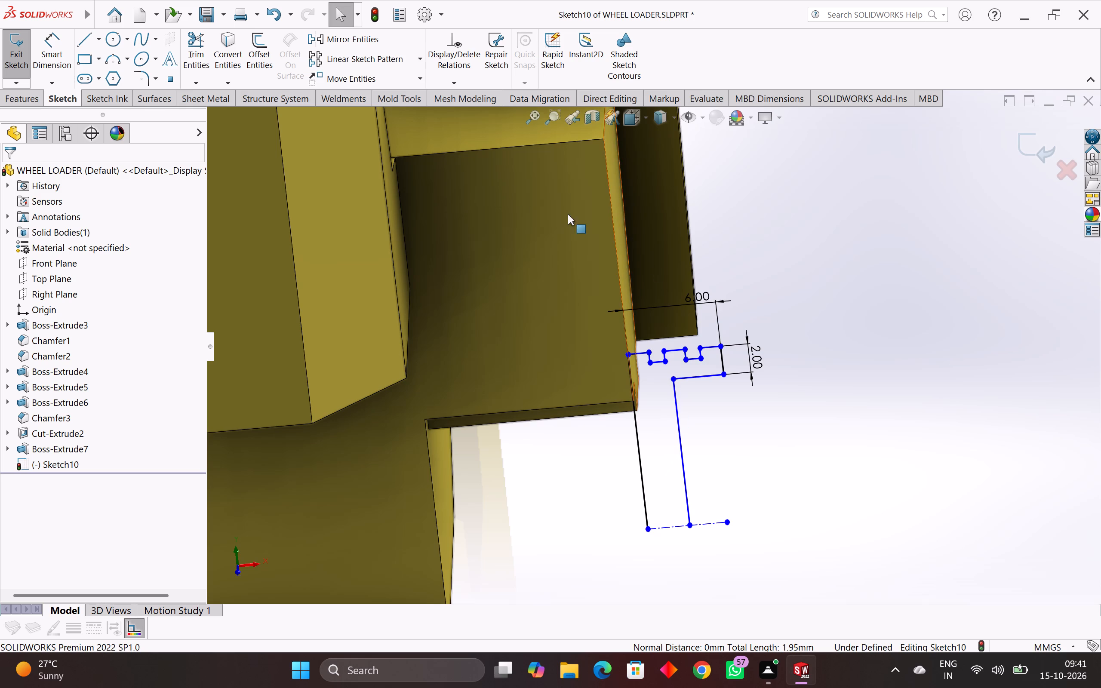
left_click_drag(58, 41, 55, 43)
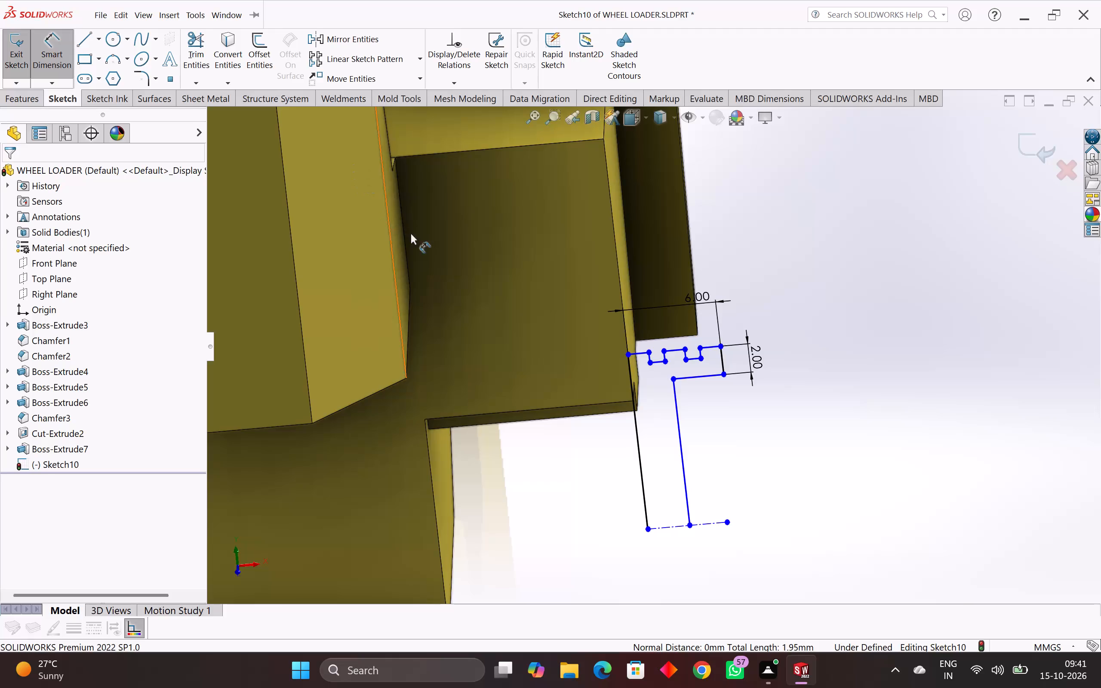
scroll(765, 402, "up", 8)
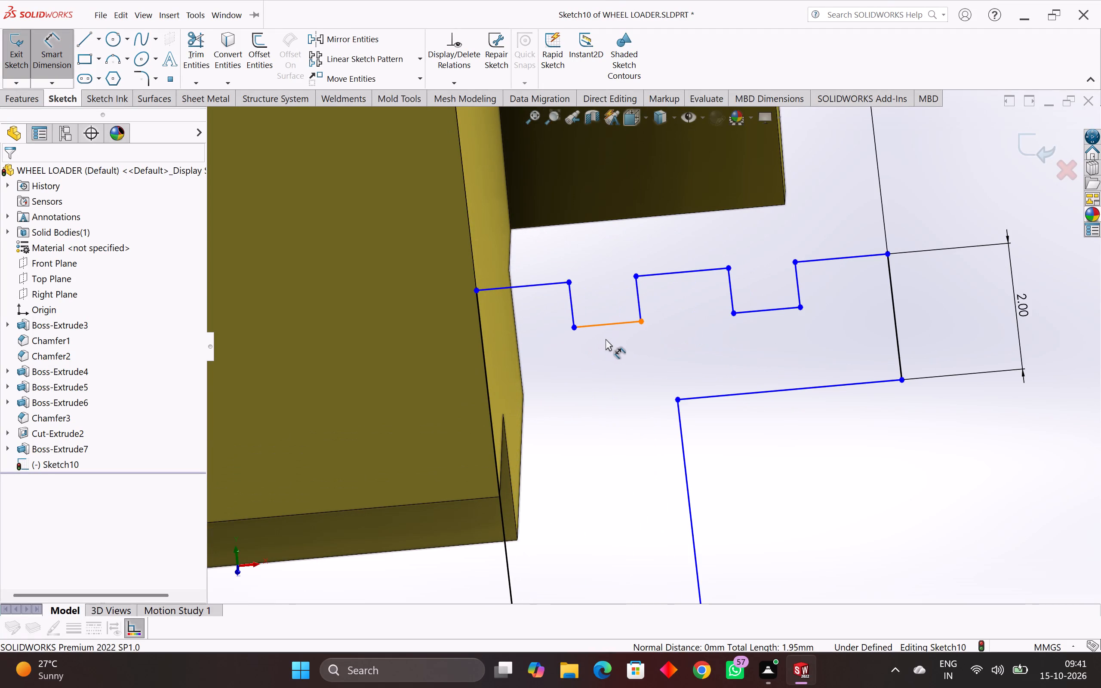
left_click(597, 327)
left_click(602, 242)
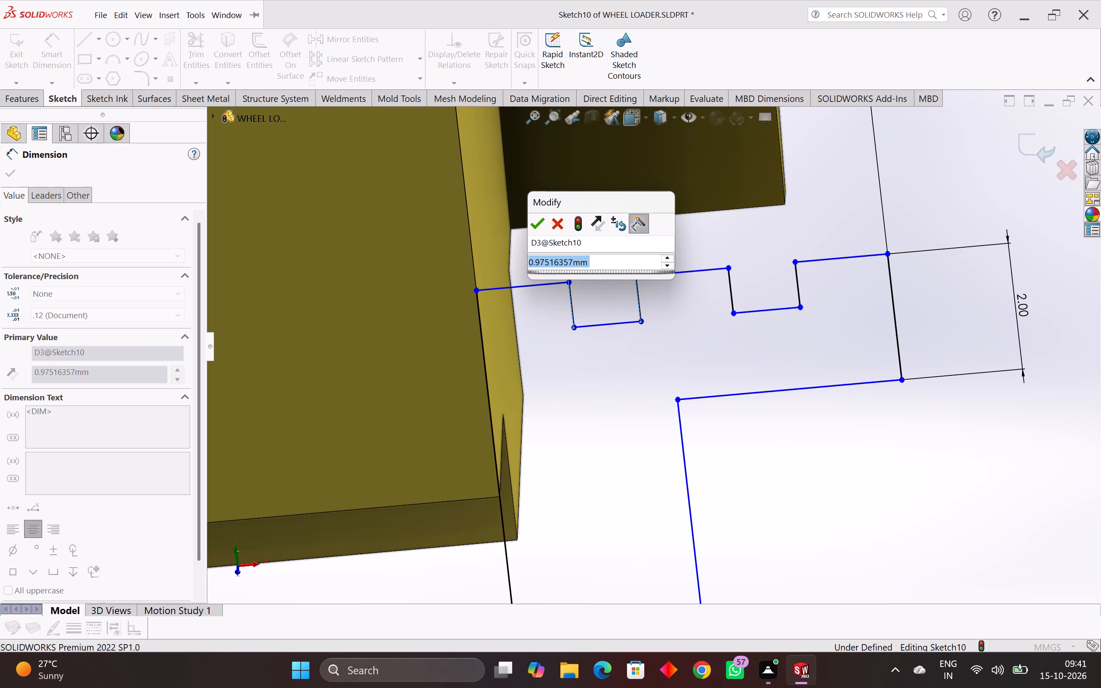
type(".75")
key("Return")
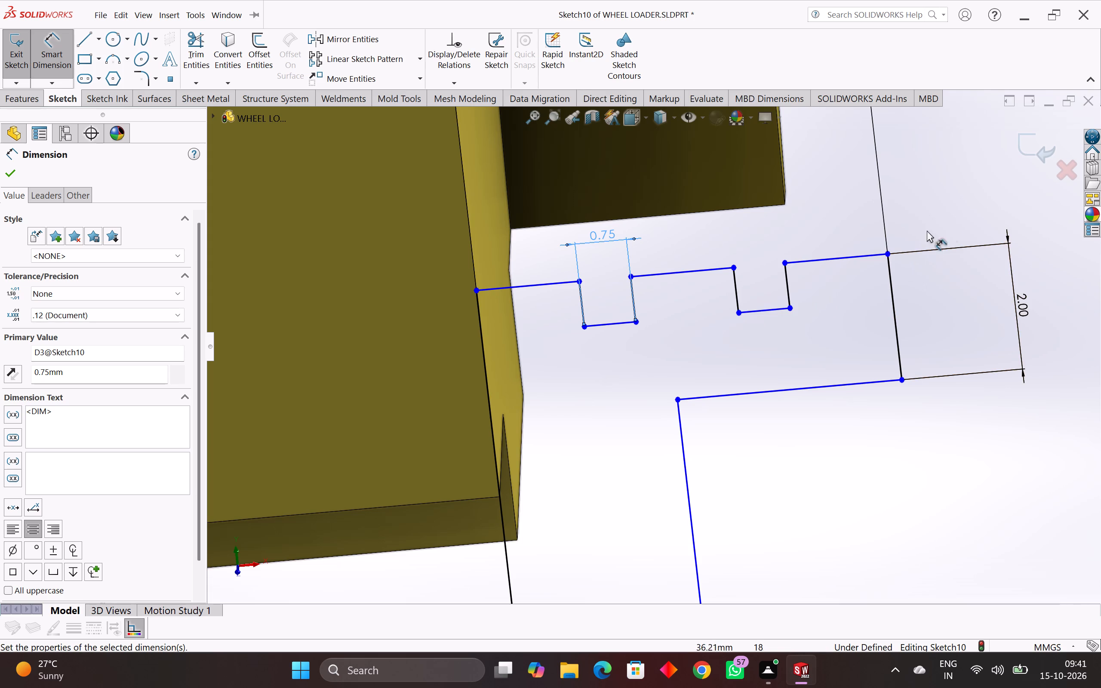
Add a driven length dimension to the outermost top line of the notched profile.
left_click(831, 261)
left_click(830, 209)
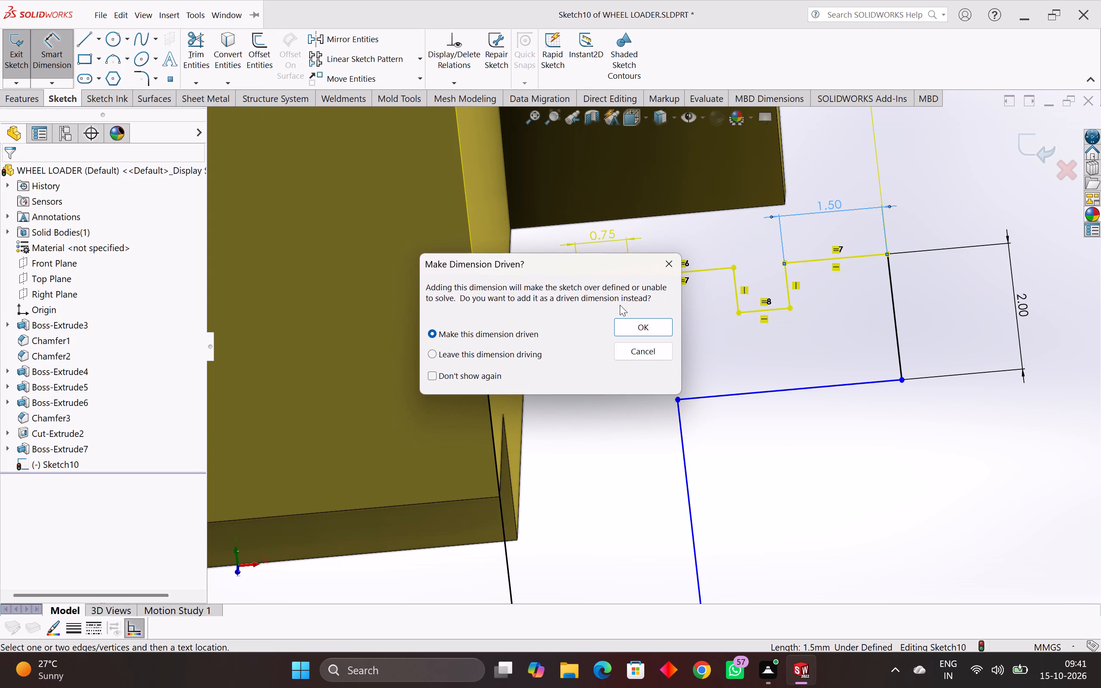
left_click(649, 329)
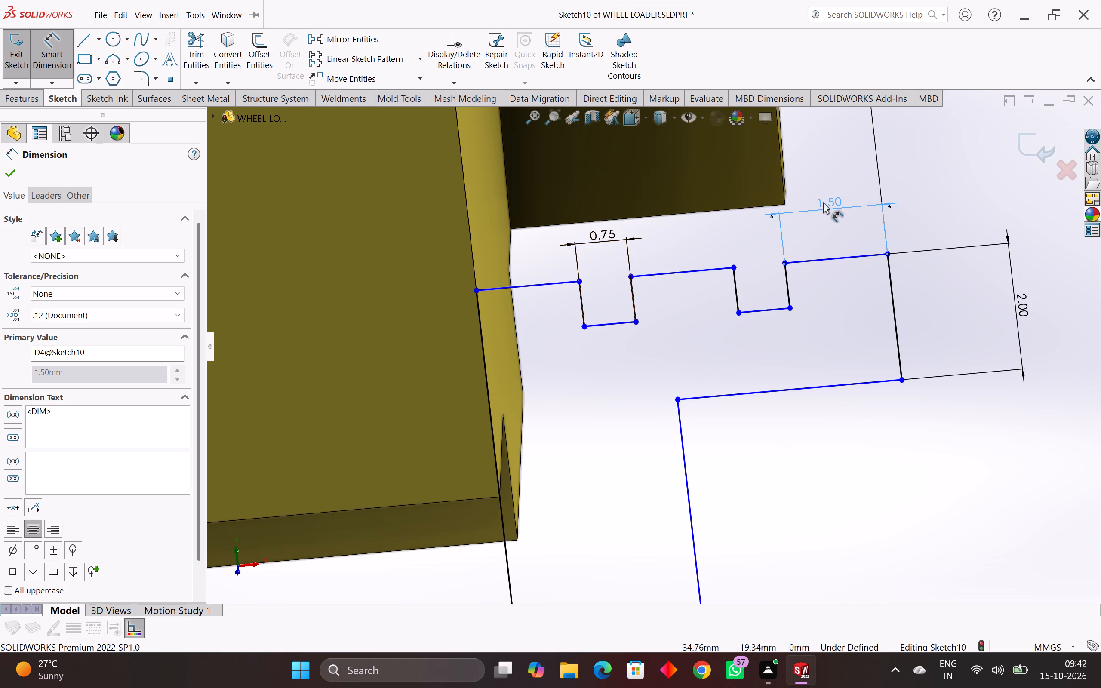
double_click(824, 198)
left_click(704, 326)
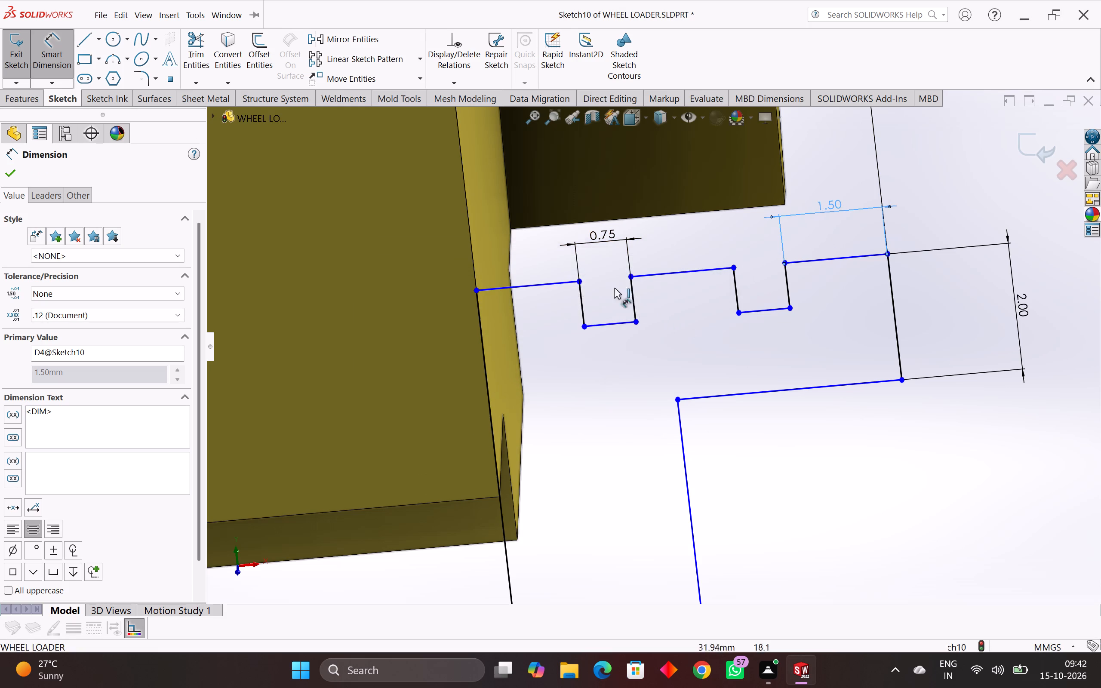
Delete the 0.75 mm dimension of the notch nearest the body.
right_click(585, 240)
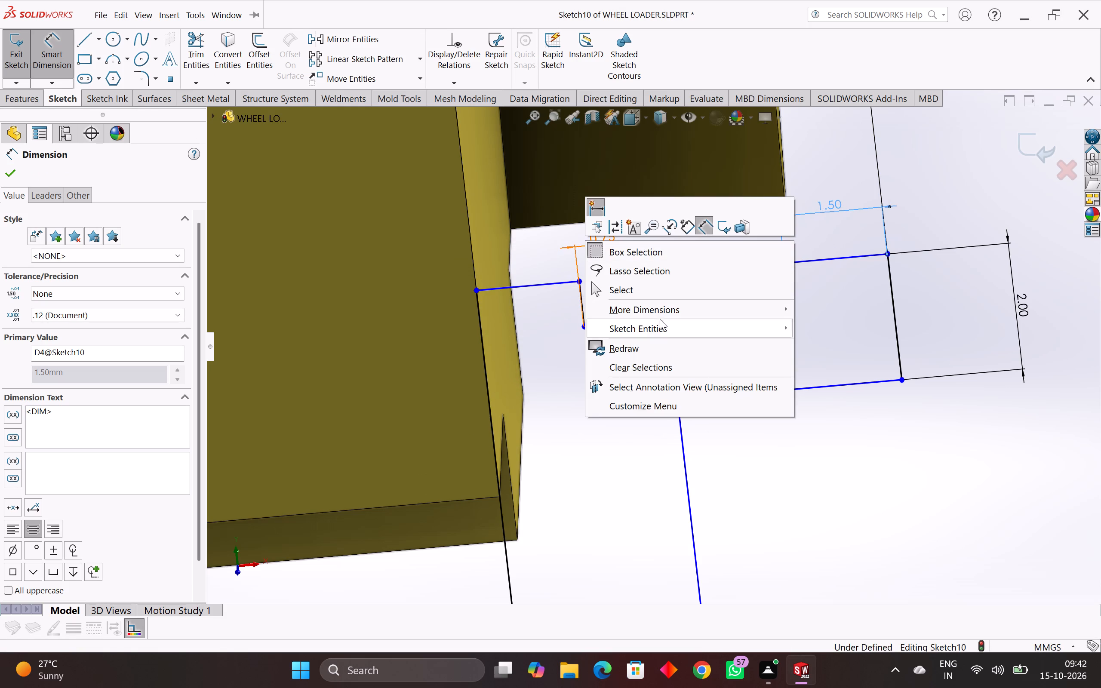
left_click(518, 243)
left_click(598, 239)
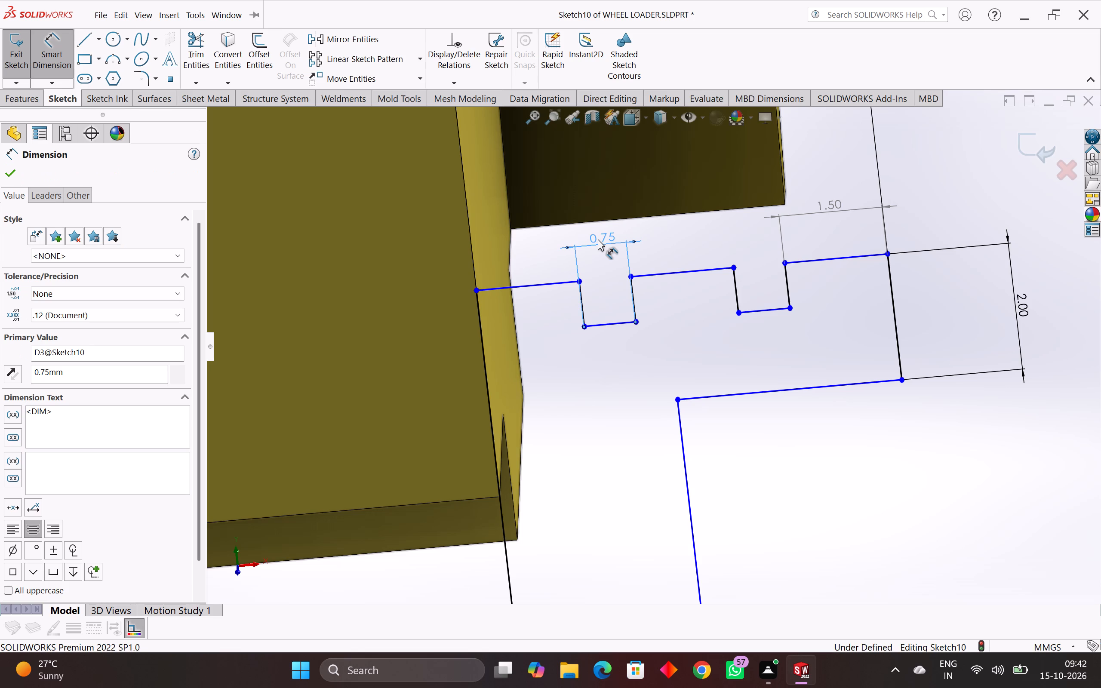
key("Delete")
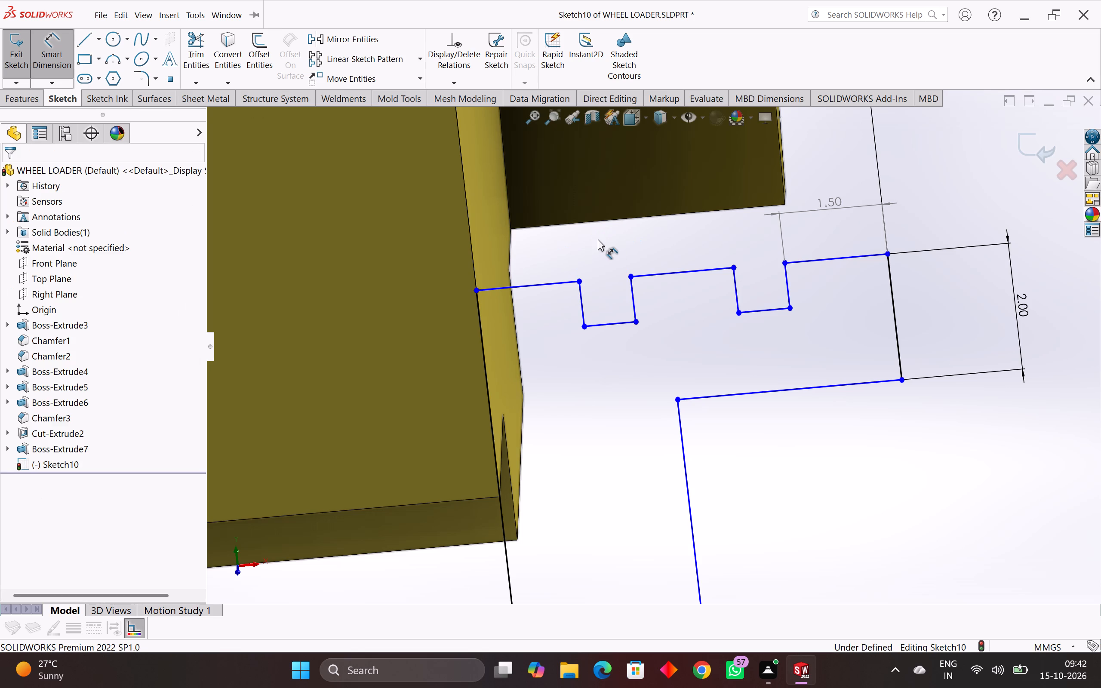
Delete the driven length dimension from the outermost top line of the notched profile.
double_click(833, 197)
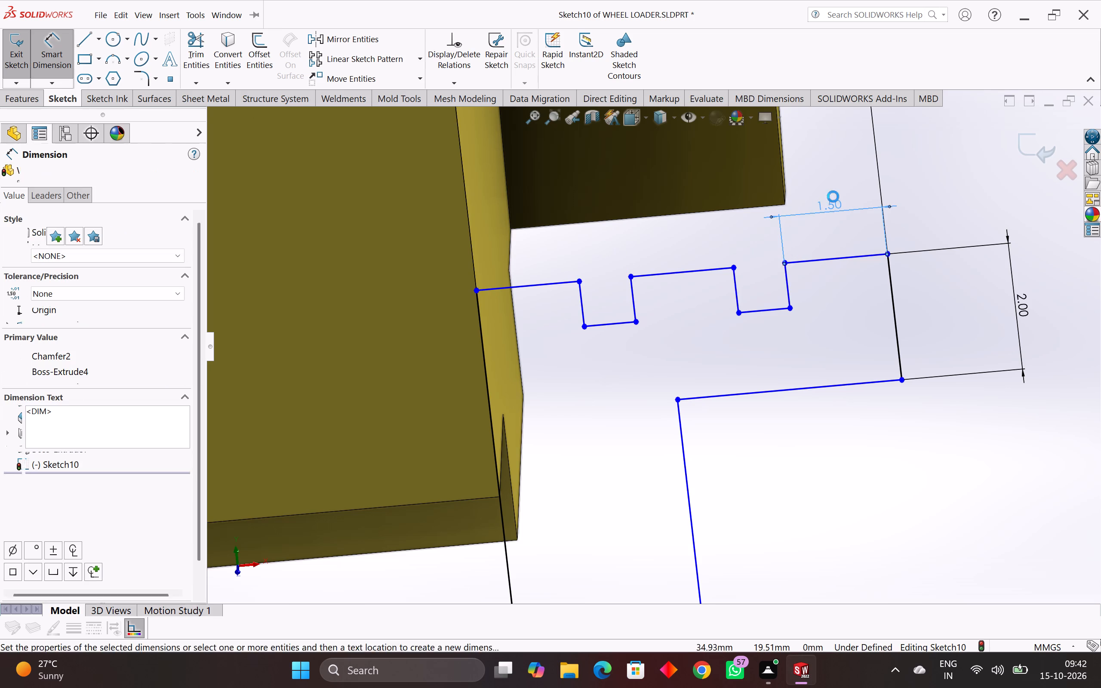
left_click(680, 332)
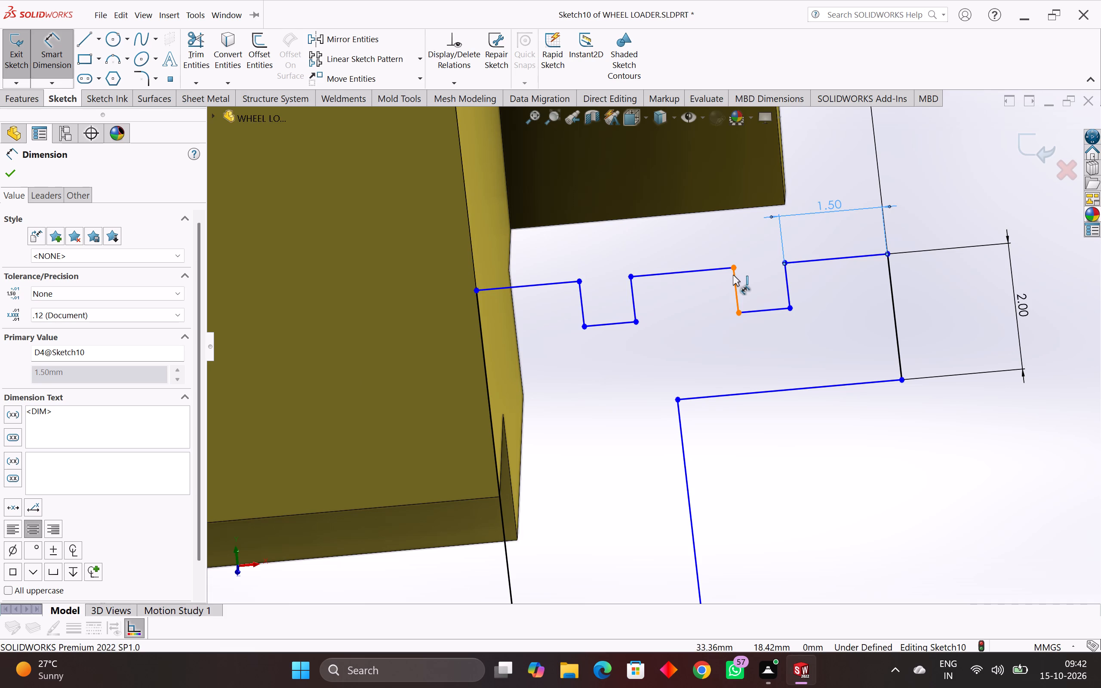
key("Delete")
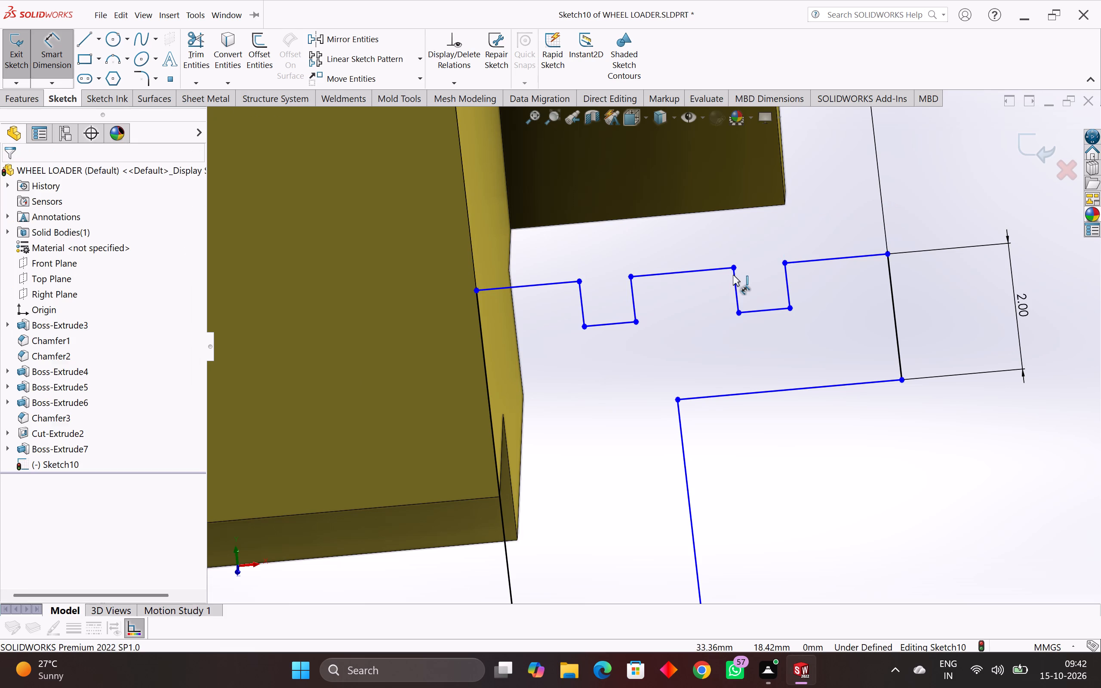
Dimension the outermost top line of the notched profile to 1 mm as a driving dimension.
left_click(831, 259)
left_click(826, 203)
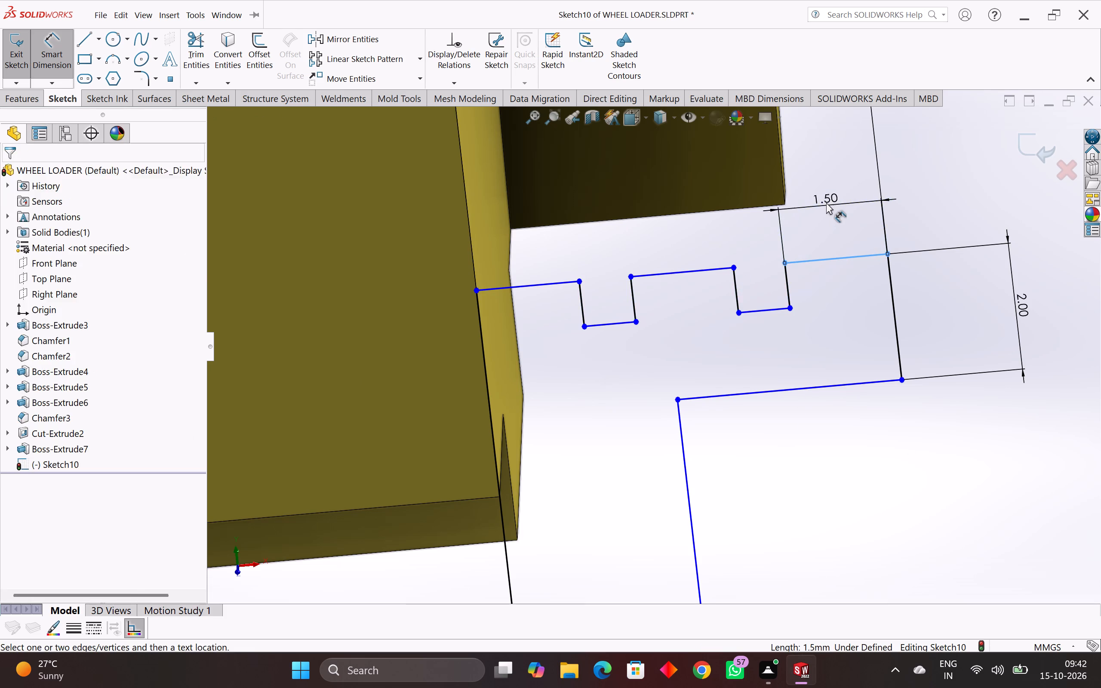
key("1")
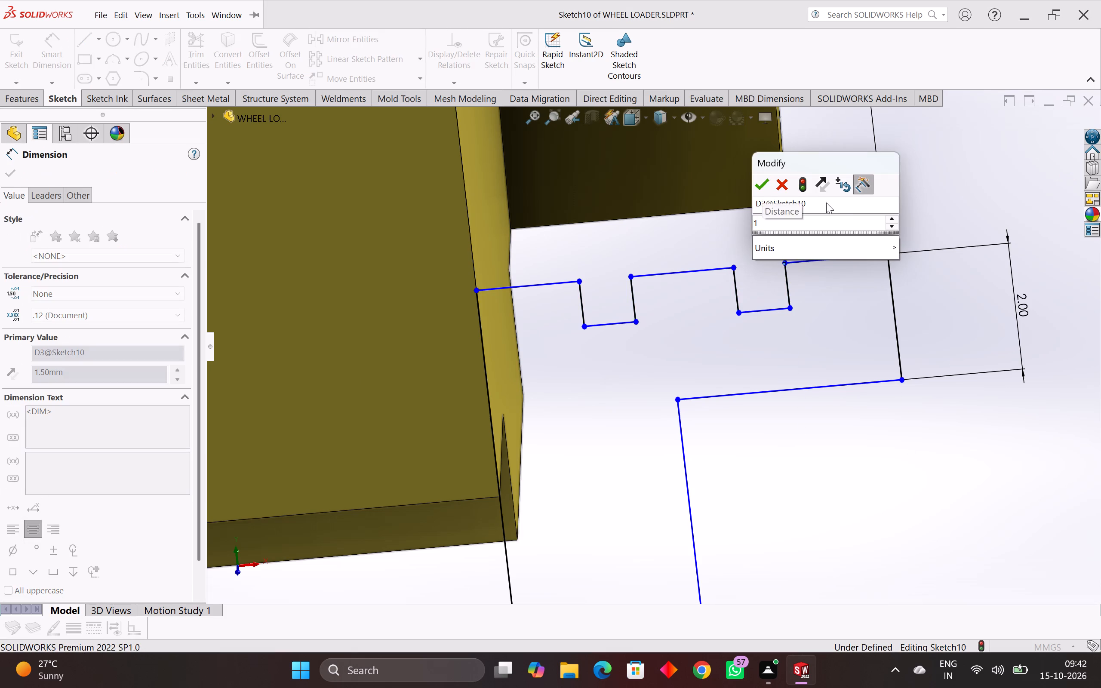
key("Return")
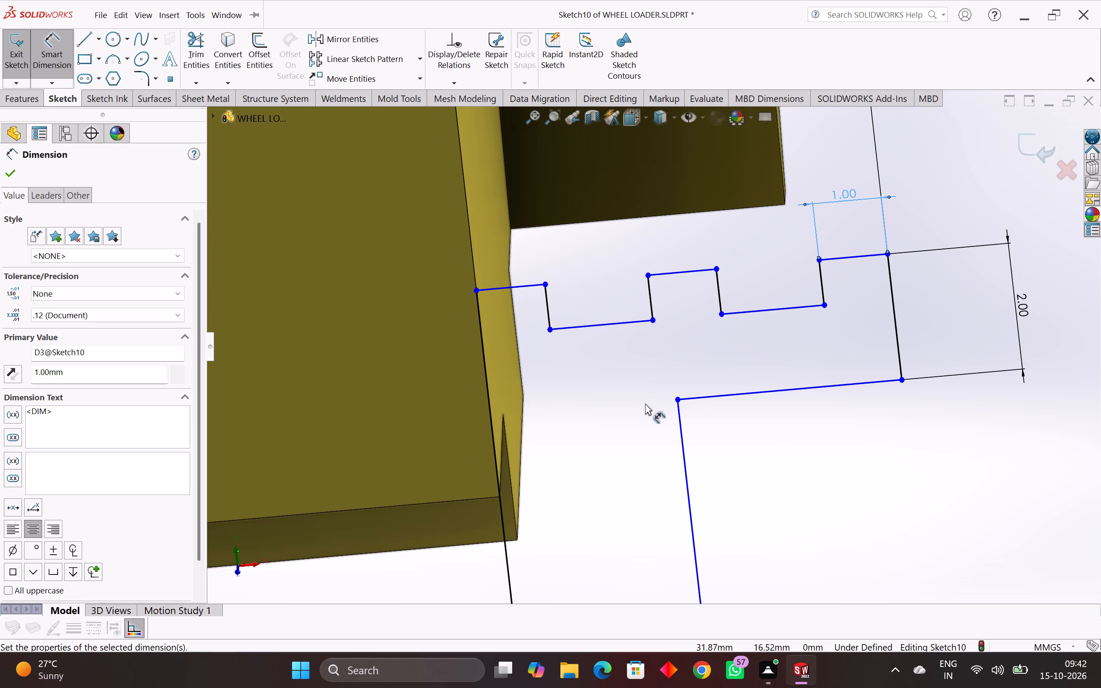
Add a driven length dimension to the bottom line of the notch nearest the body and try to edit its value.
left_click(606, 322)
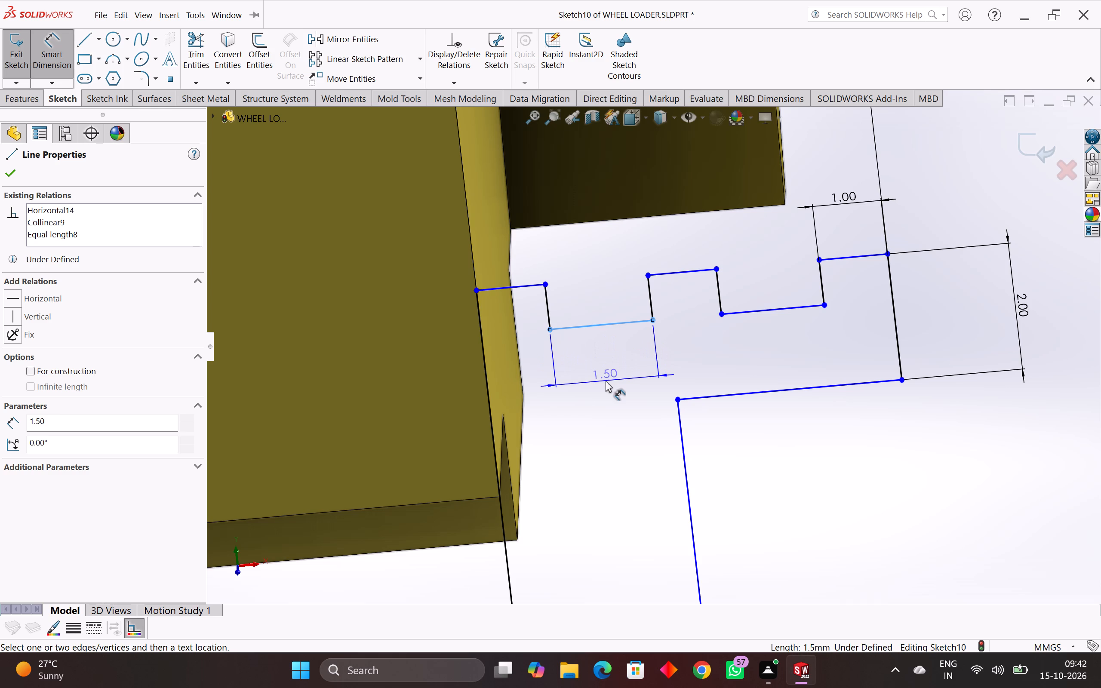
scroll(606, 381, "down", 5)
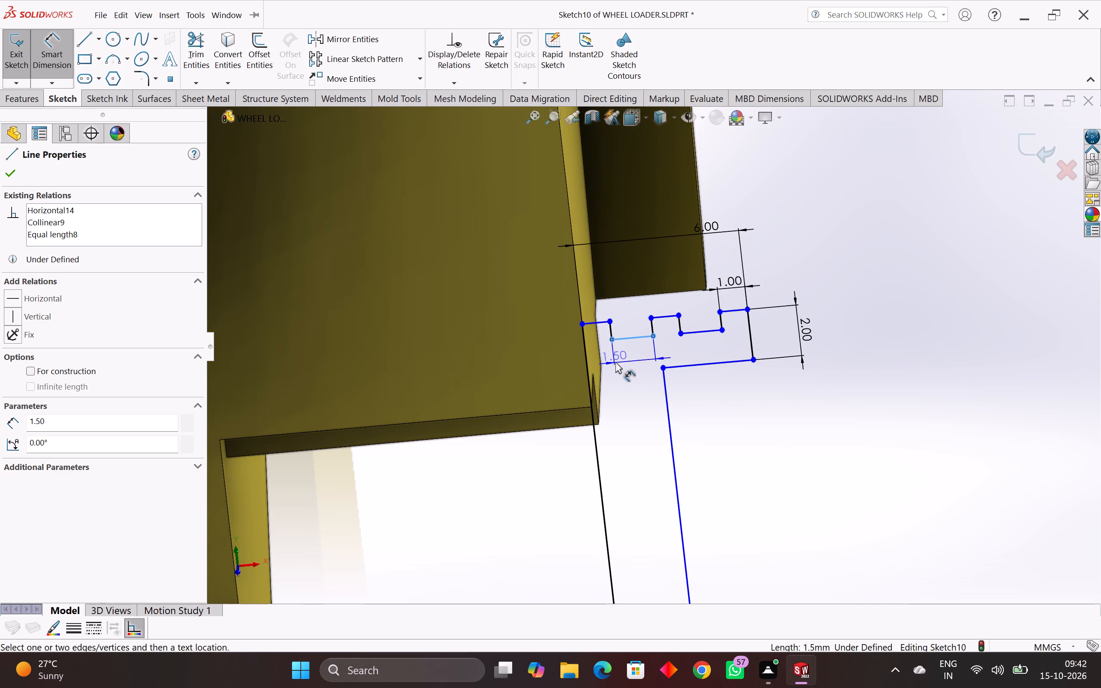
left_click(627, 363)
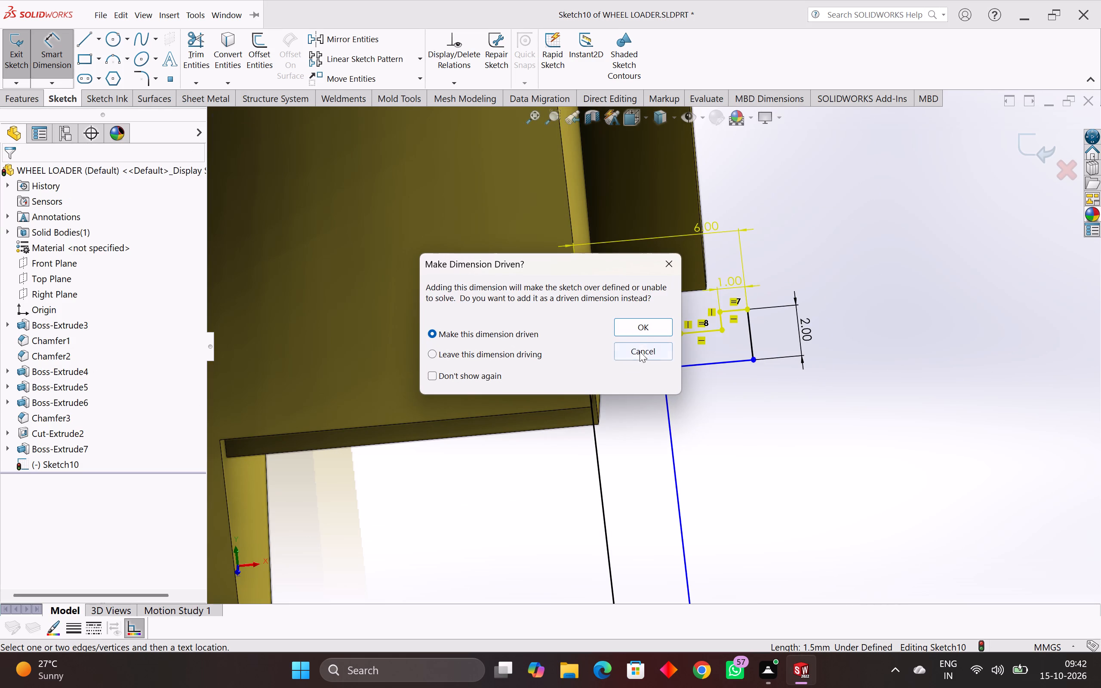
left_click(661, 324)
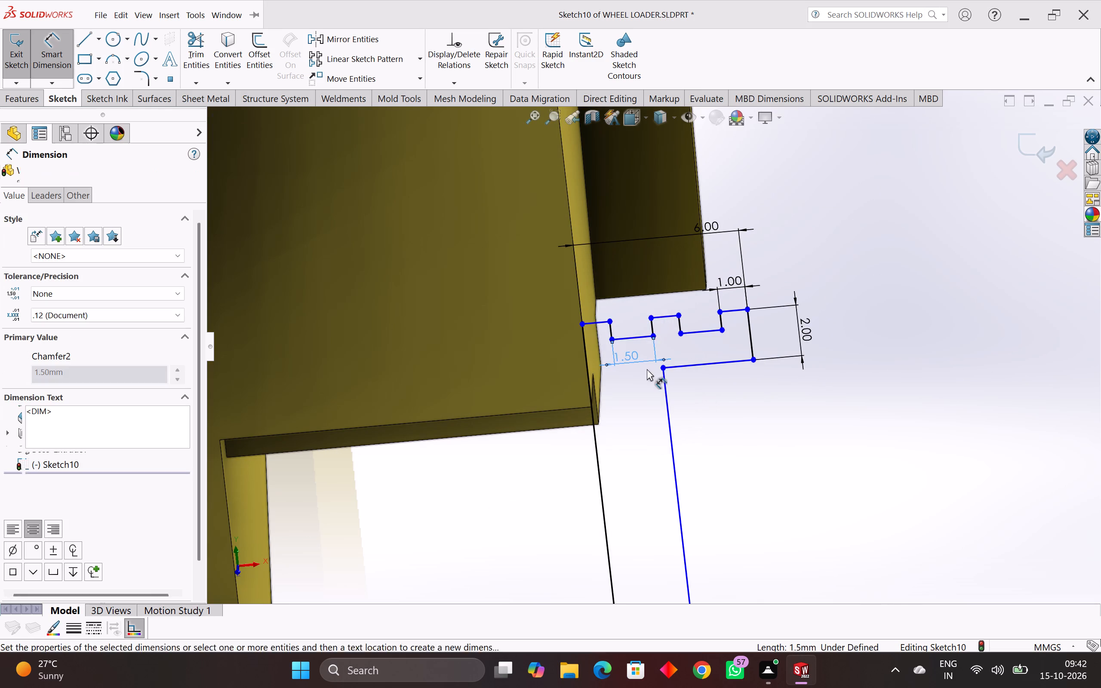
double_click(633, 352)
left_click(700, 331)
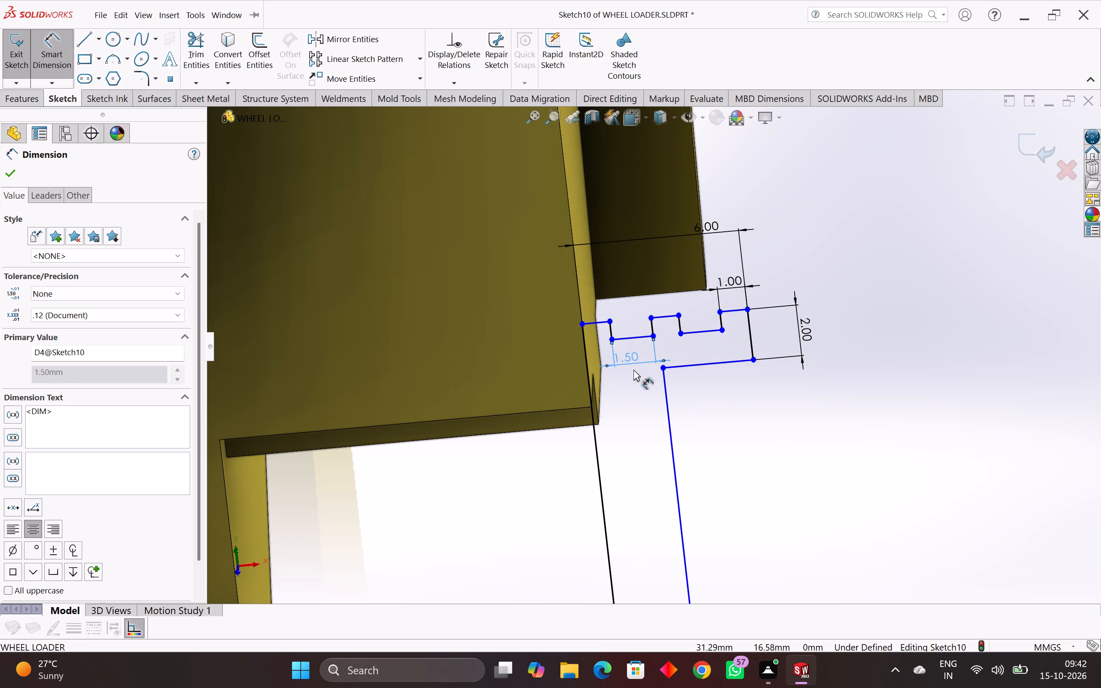
Undo the driven notch dimension and the 1 mm value on the outermost top line.
key("ctrl+z")
Select all entities of the notched profile and its centerline and fully define them with calculated relations and baseline dimensions.
scroll(643, 381, "down", 5)
left_click_drag(803, 250, 523, 489)
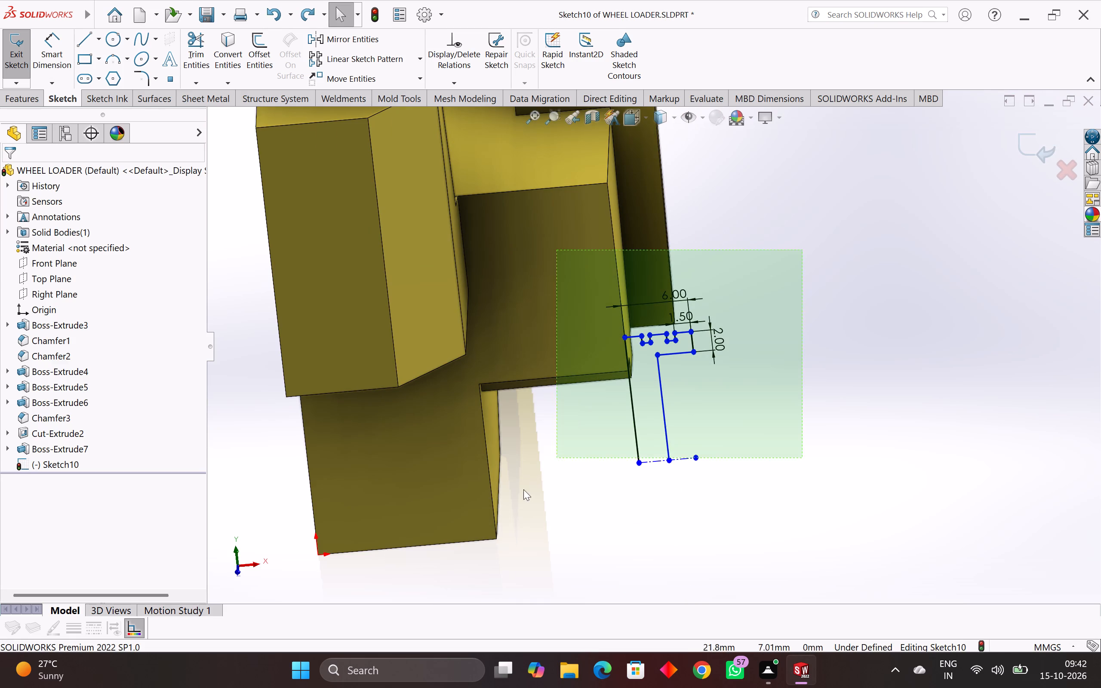
left_click_drag(523, 489, 476, 548)
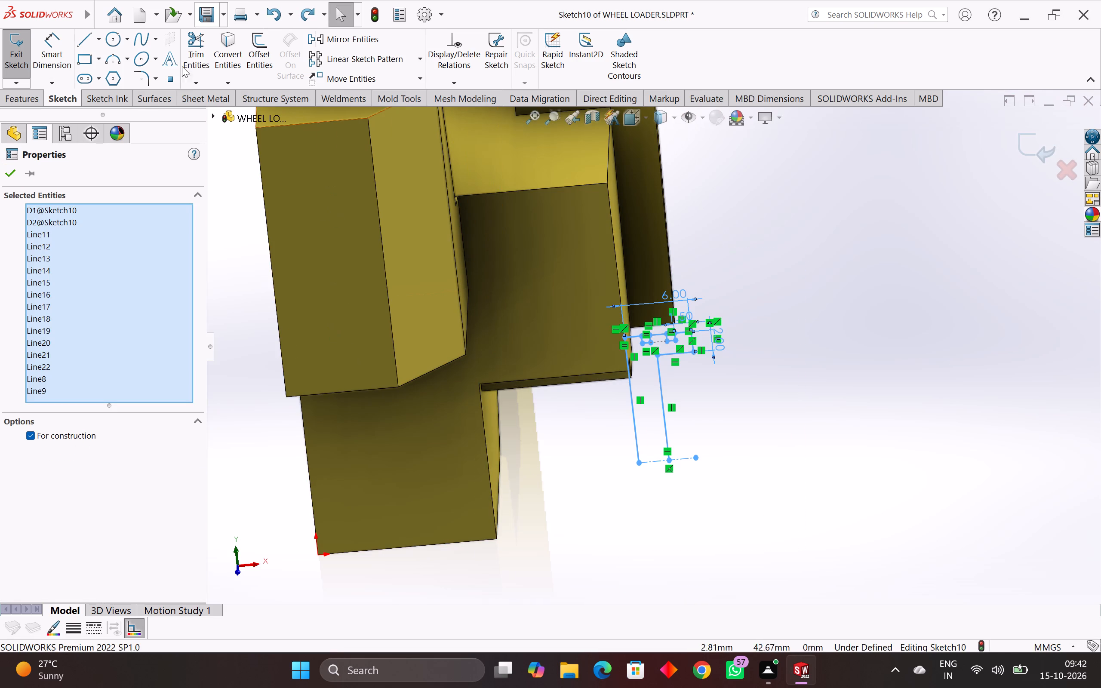
left_click(458, 80)
left_click(468, 138)
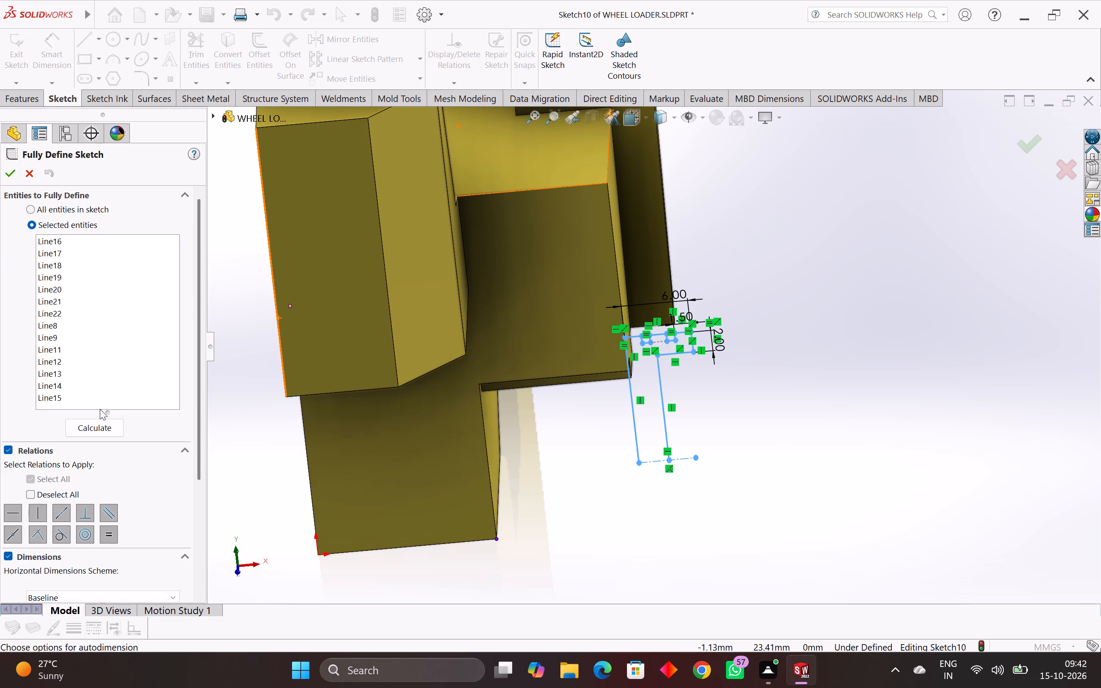
left_click(99, 428)
scroll(499, 439, "up", 4)
scroll(449, 421, "down", 4)
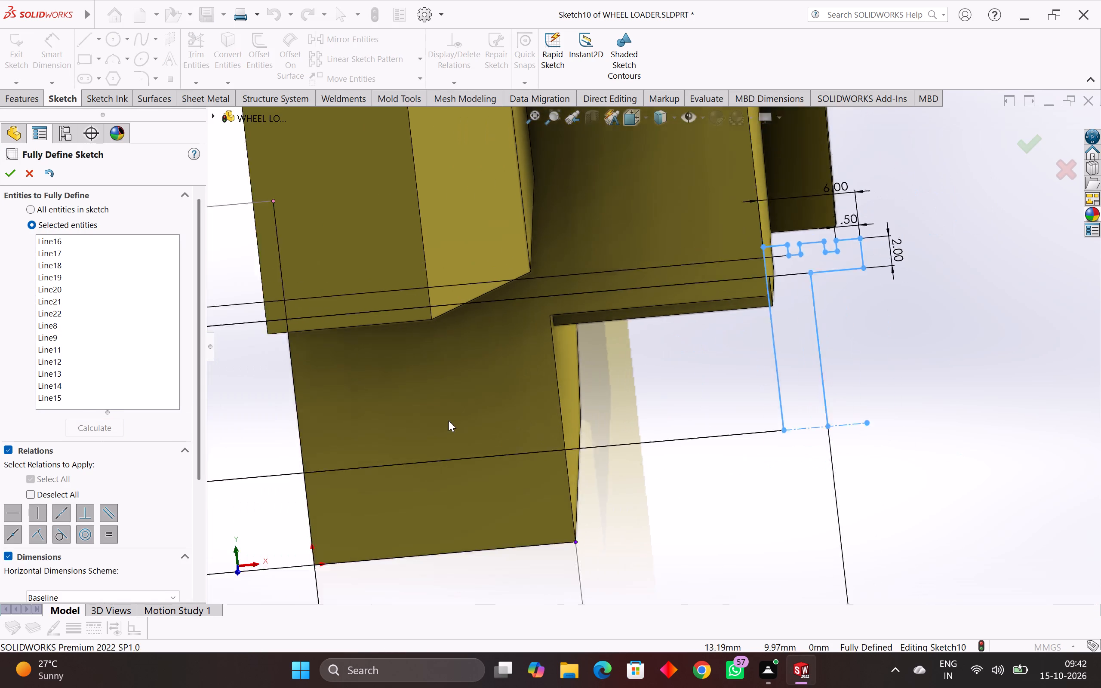
scroll(538, 399, "down", 5)
scroll(526, 399, "up", 5)
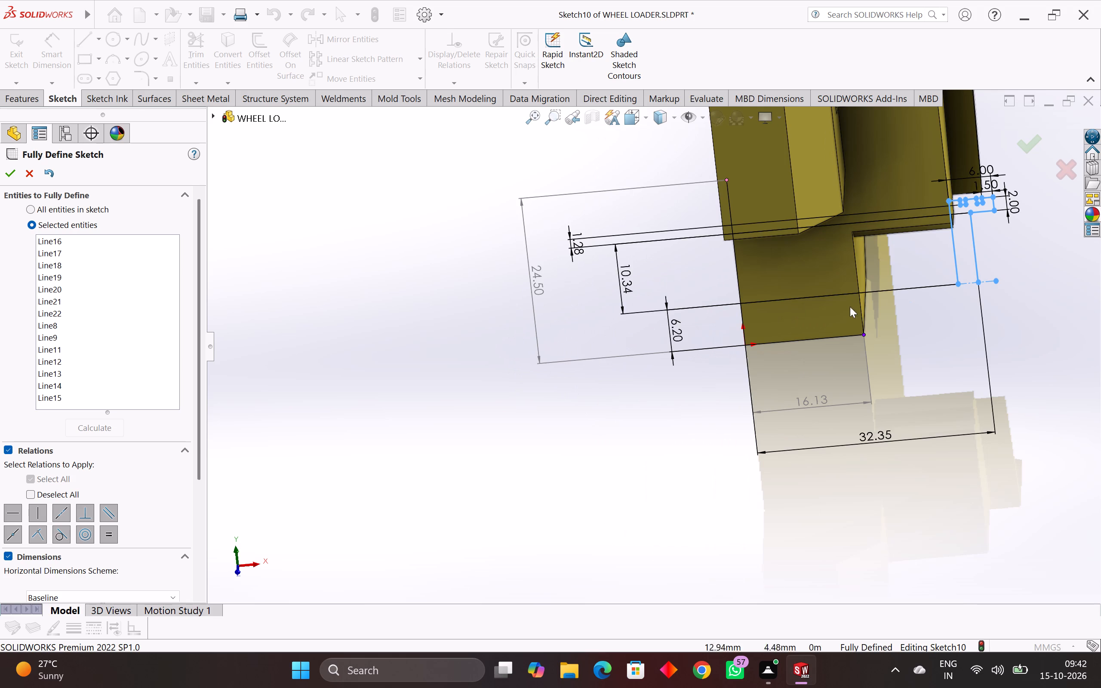
scroll(926, 310, "down", 2)
scroll(906, 288, "up", 3)
scroll(872, 268, "up", 1)
left_click(870, 267)
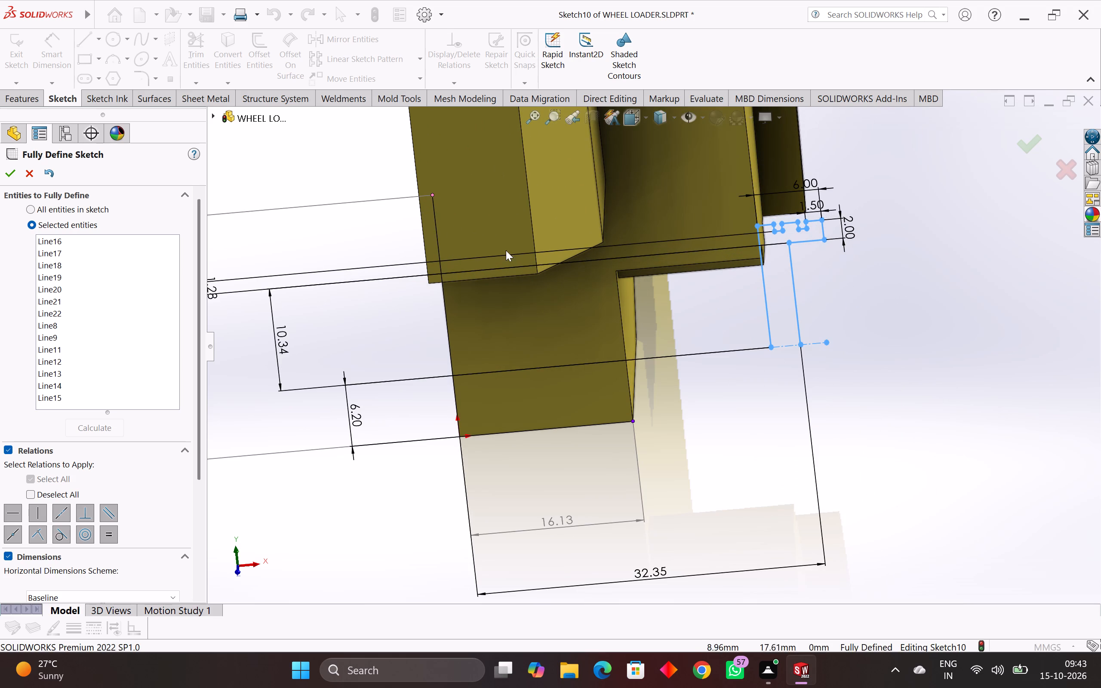
left_click(12, 170)
Add a driven length dimension below the bottom line of the notch nearest the body.
scroll(824, 255, "up", 4)
scroll(752, 251, "up", 4)
scroll(750, 250, "down", 4)
scroll(734, 341, "down", 5)
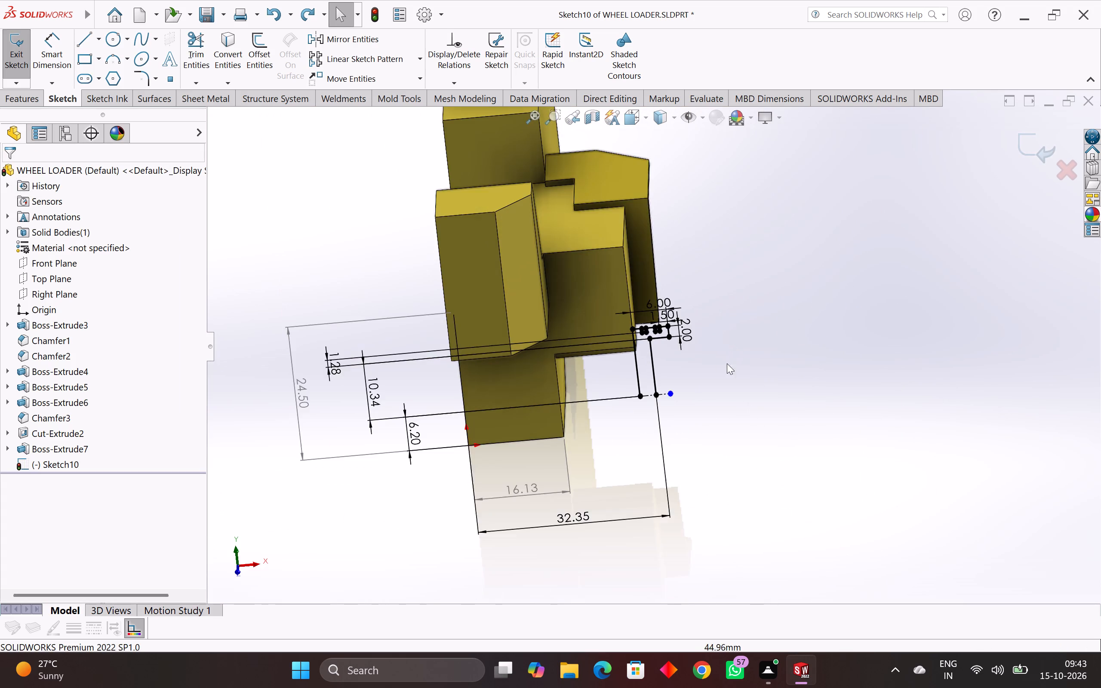
scroll(724, 370, "down", 3)
scroll(651, 338, "up", 10)
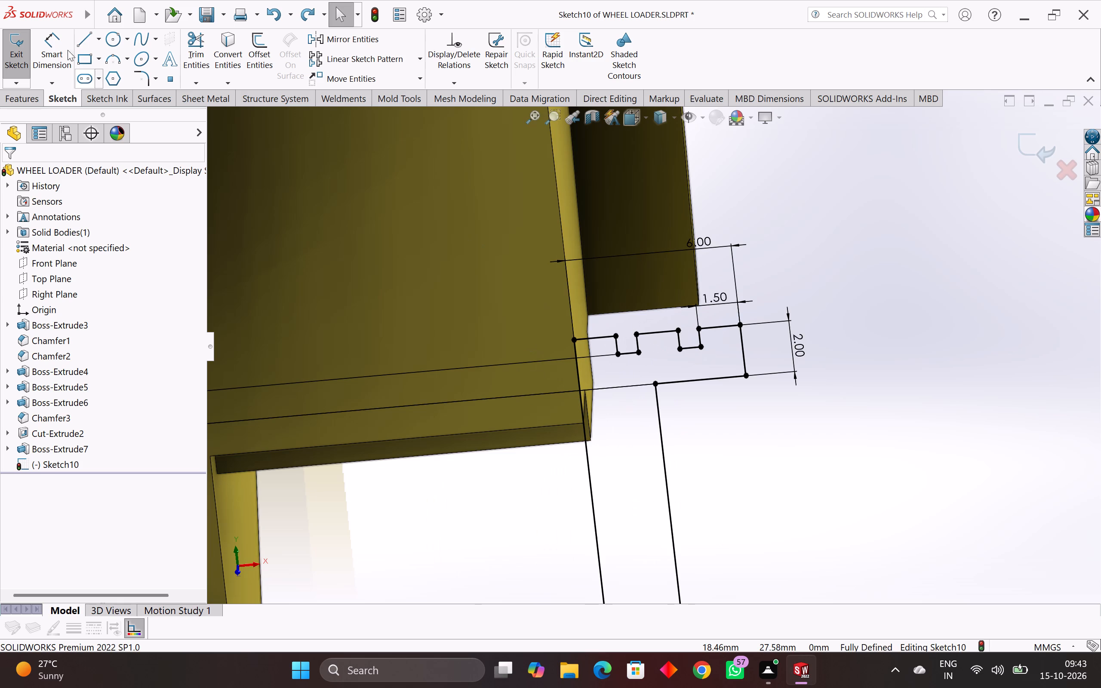
left_click(60, 40)
scroll(700, 369, "up", 4)
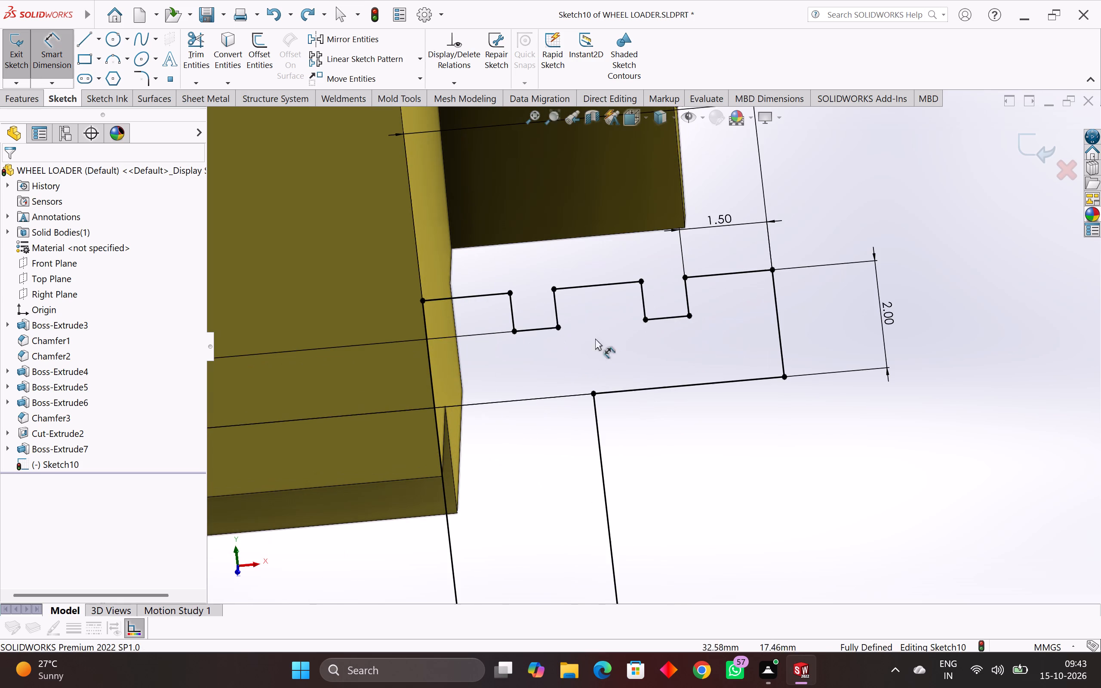
left_click(541, 328)
left_click(538, 359)
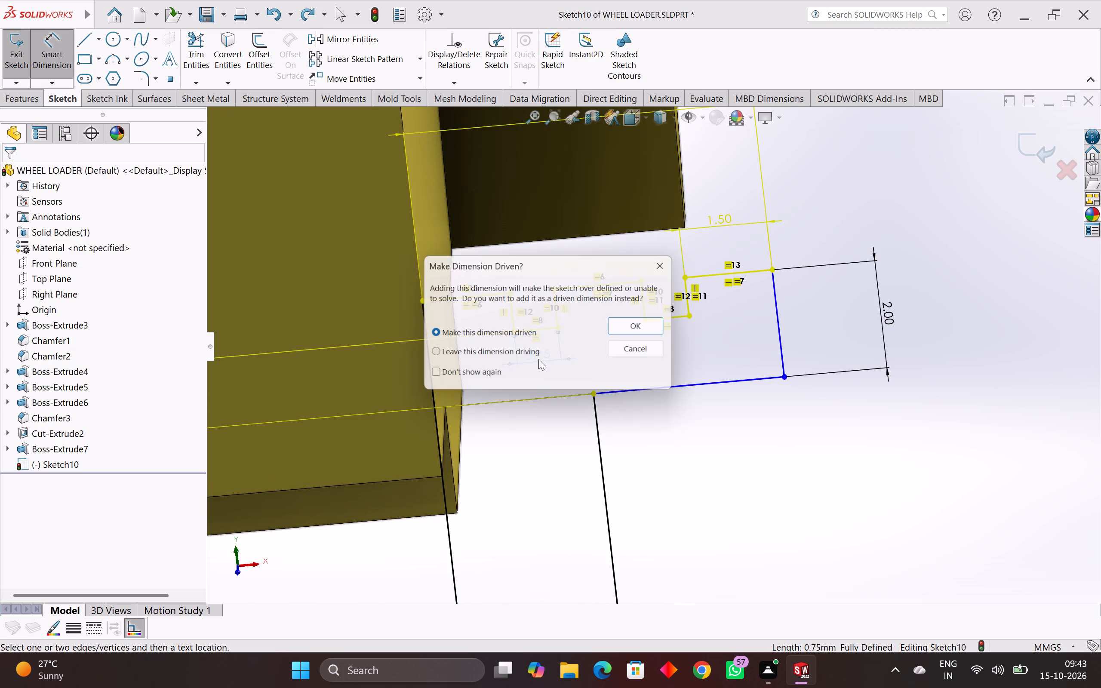
left_click(652, 326)
Delete the automatically added positioning dimensions around the body, including the 6.20, 16.13, 32.35 and 10.34 mm ones.
scroll(625, 368, "down", 6)
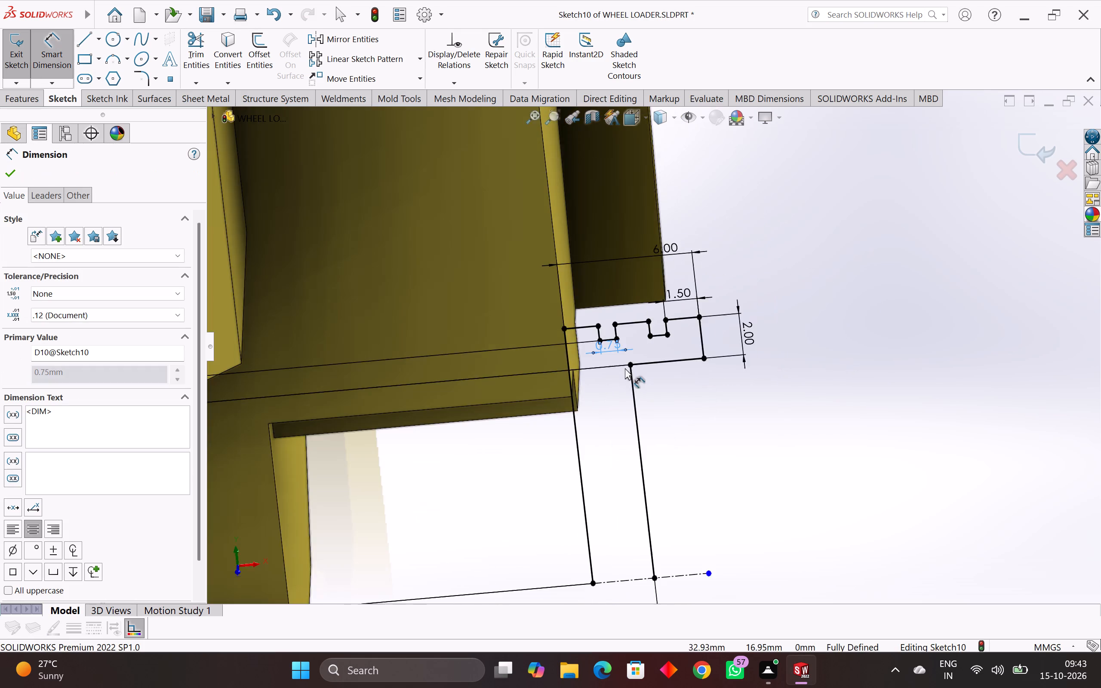
scroll(625, 368, "down", 4)
left_click_drag(742, 408, 509, 554)
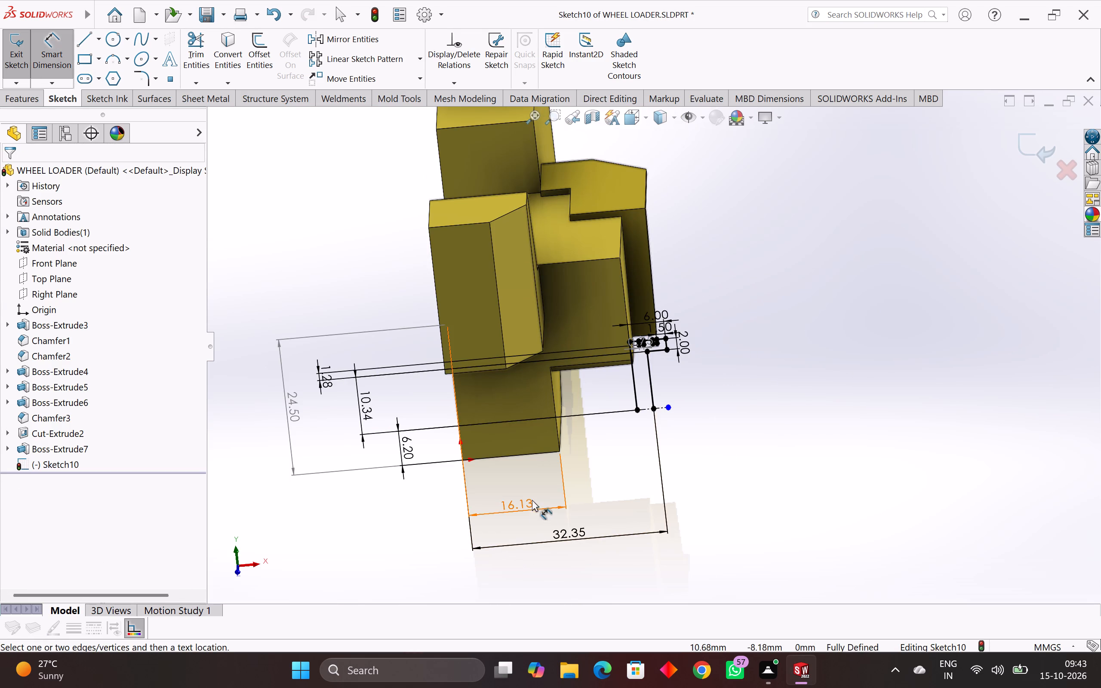
key("Escape")
key("Escape")
left_click_drag(746, 470, 350, 554)
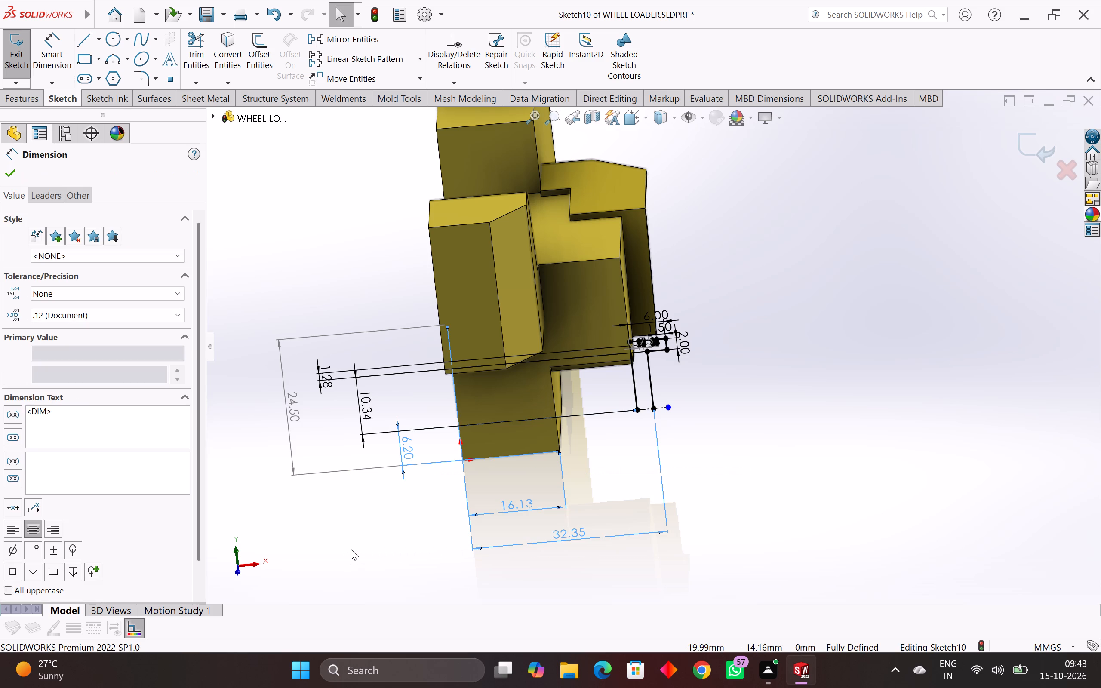
key("Delete")
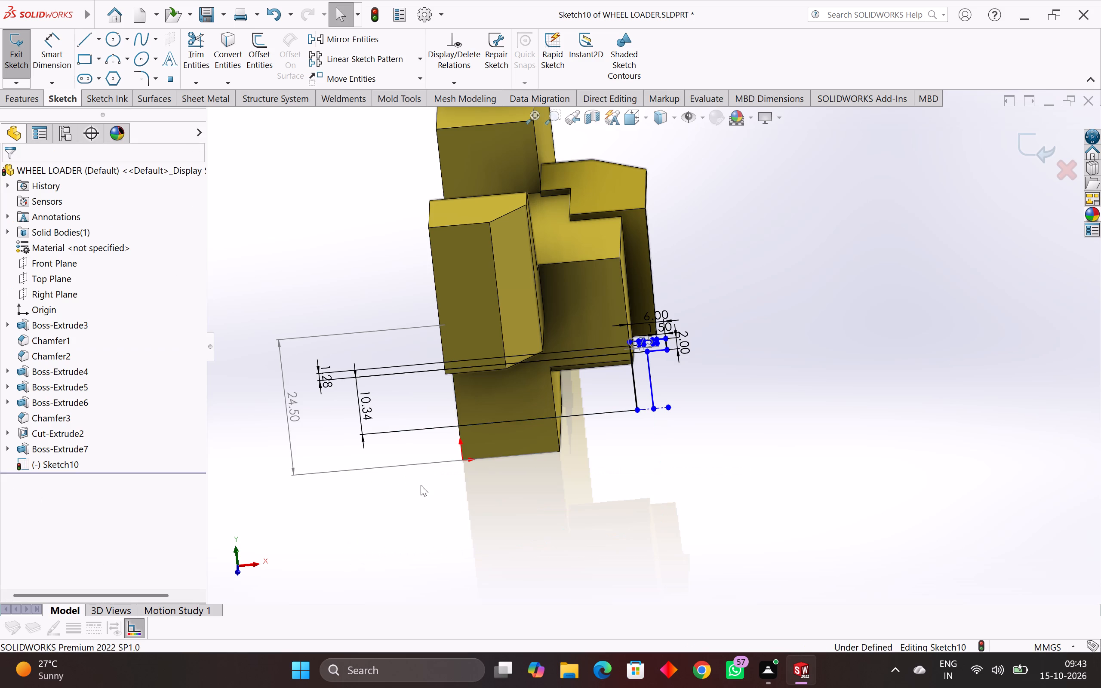
left_click_drag(387, 292, 336, 525)
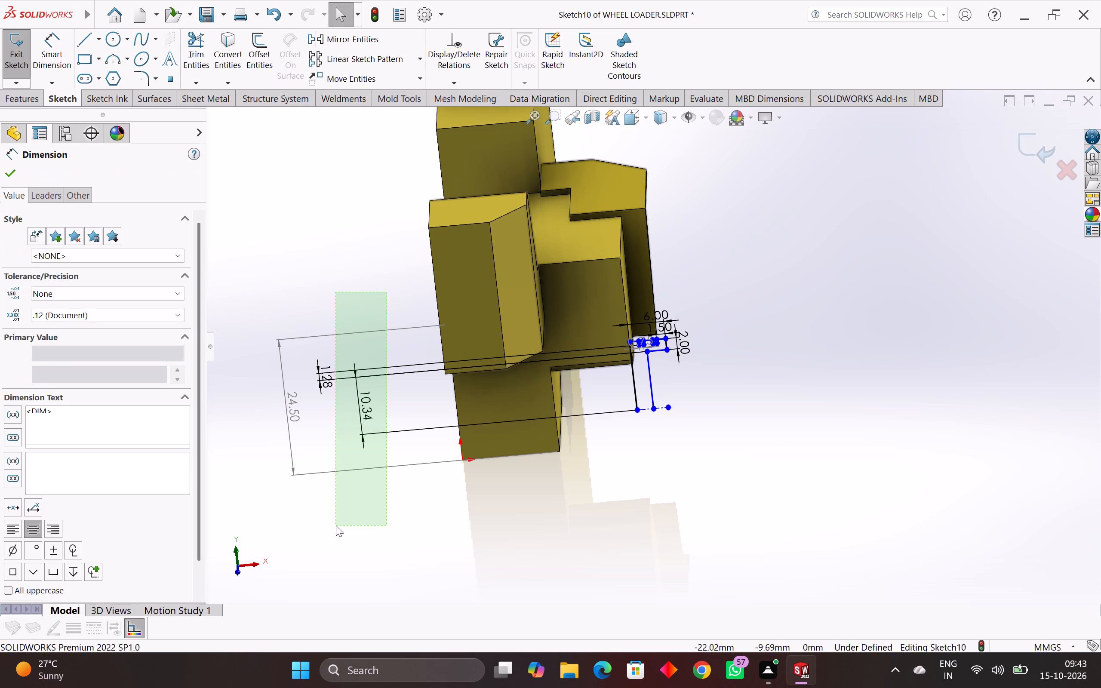
key("Delete")
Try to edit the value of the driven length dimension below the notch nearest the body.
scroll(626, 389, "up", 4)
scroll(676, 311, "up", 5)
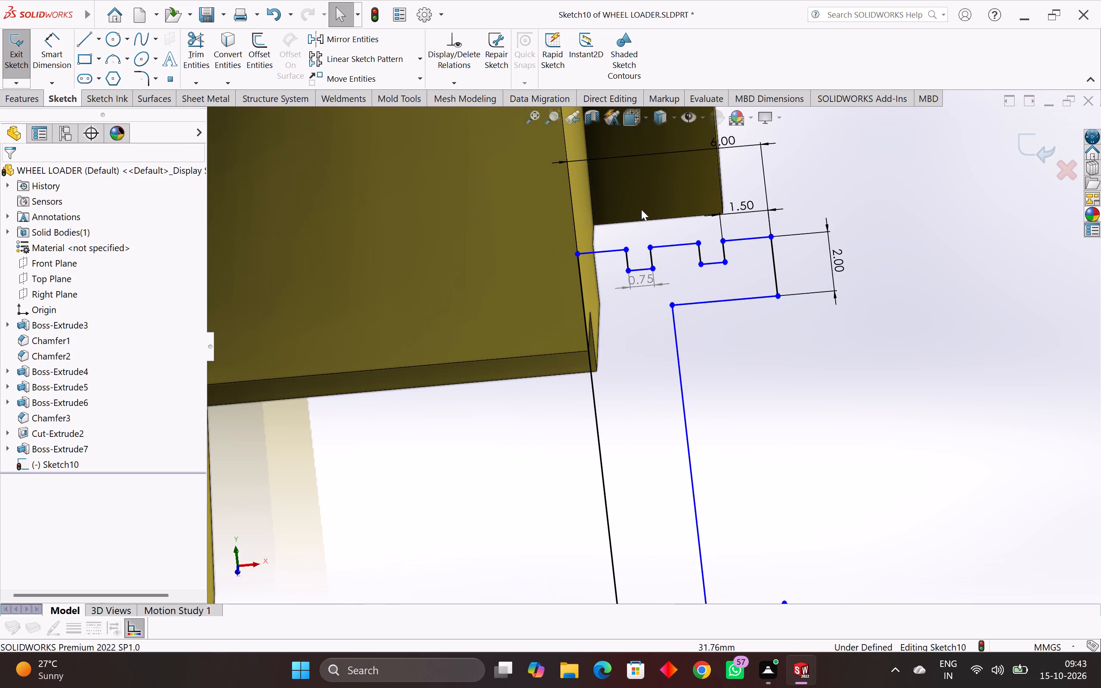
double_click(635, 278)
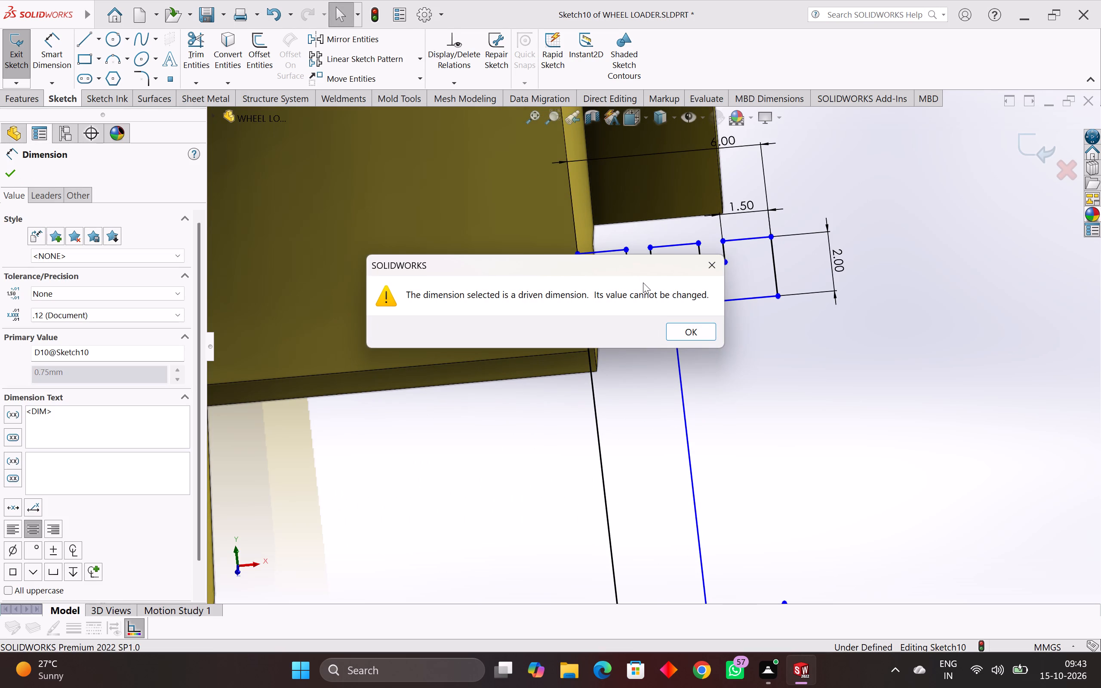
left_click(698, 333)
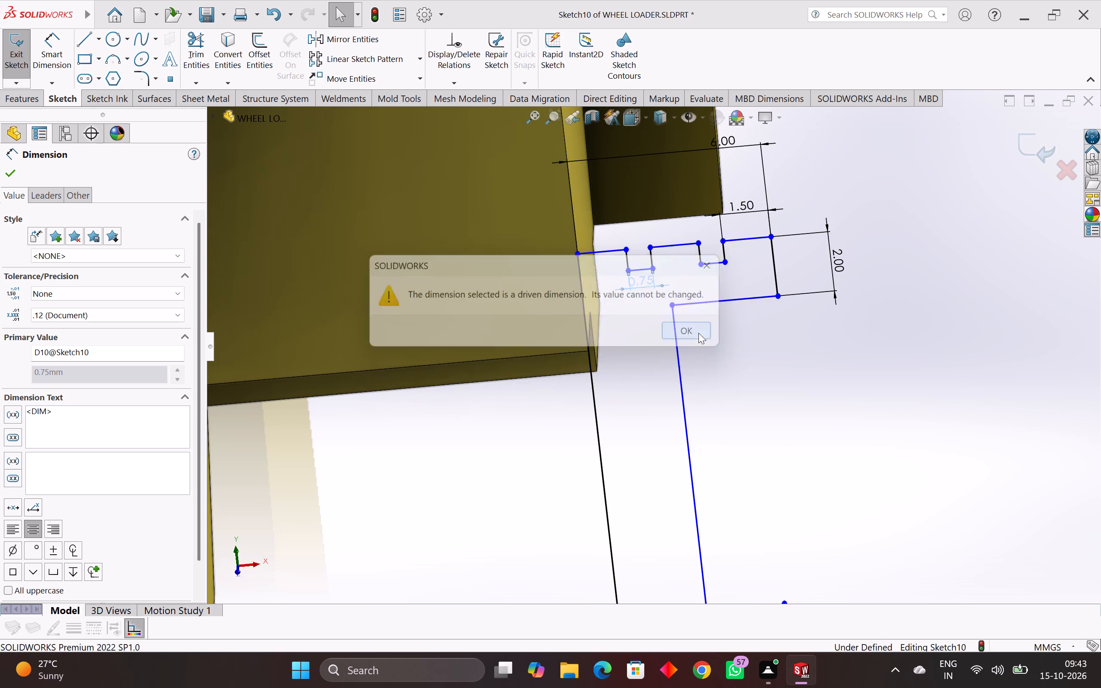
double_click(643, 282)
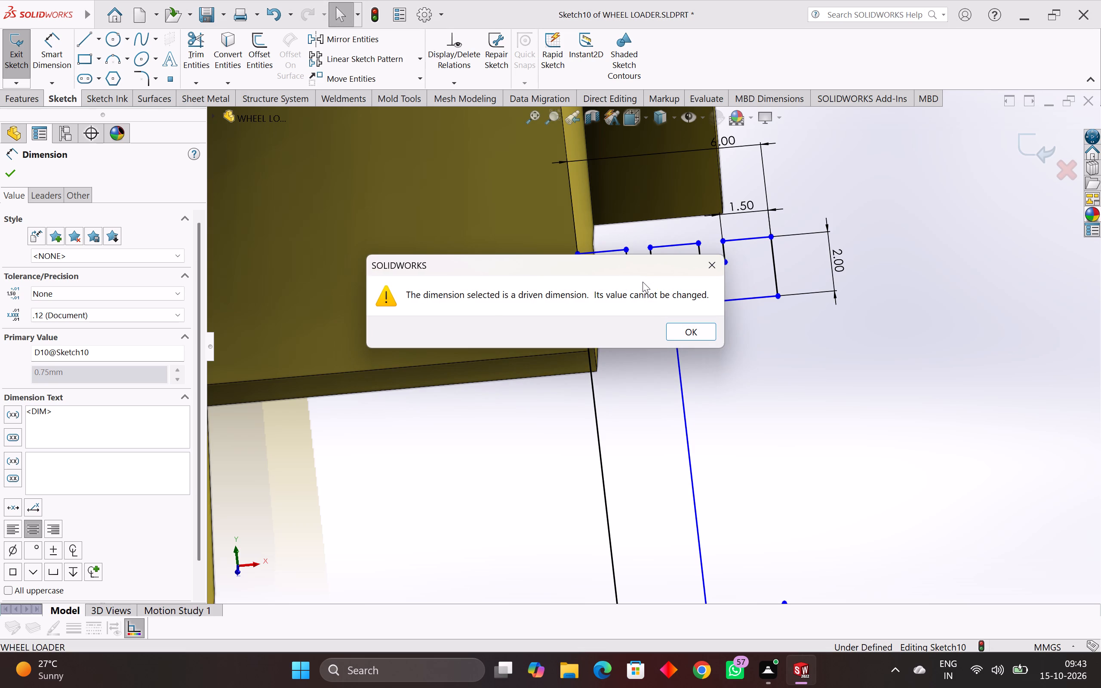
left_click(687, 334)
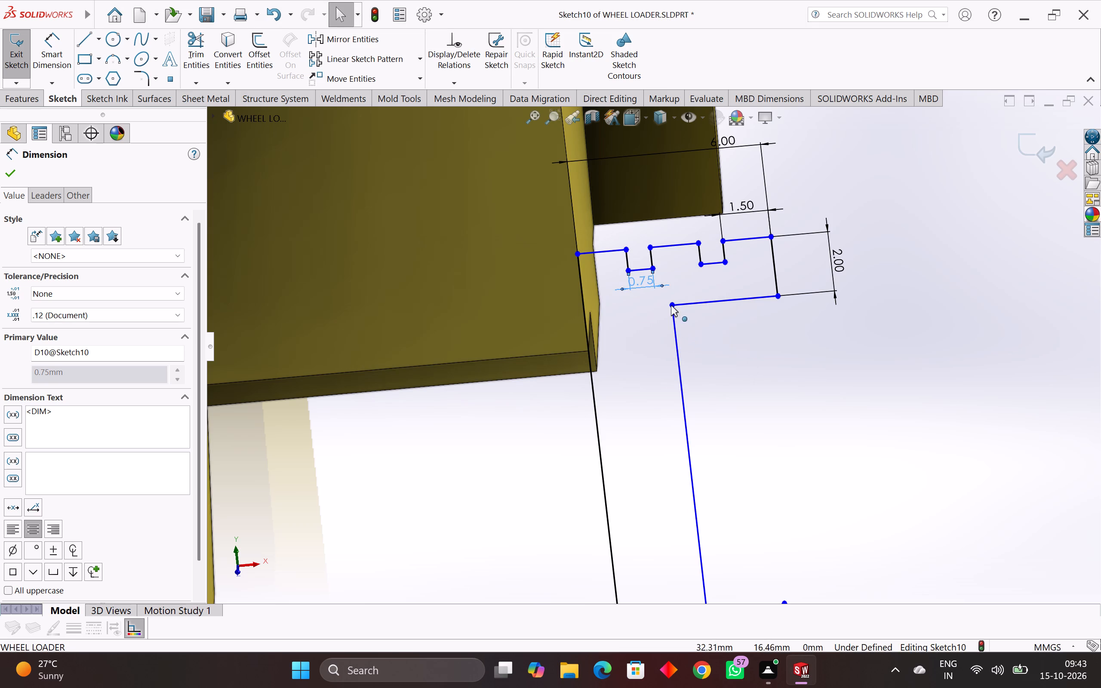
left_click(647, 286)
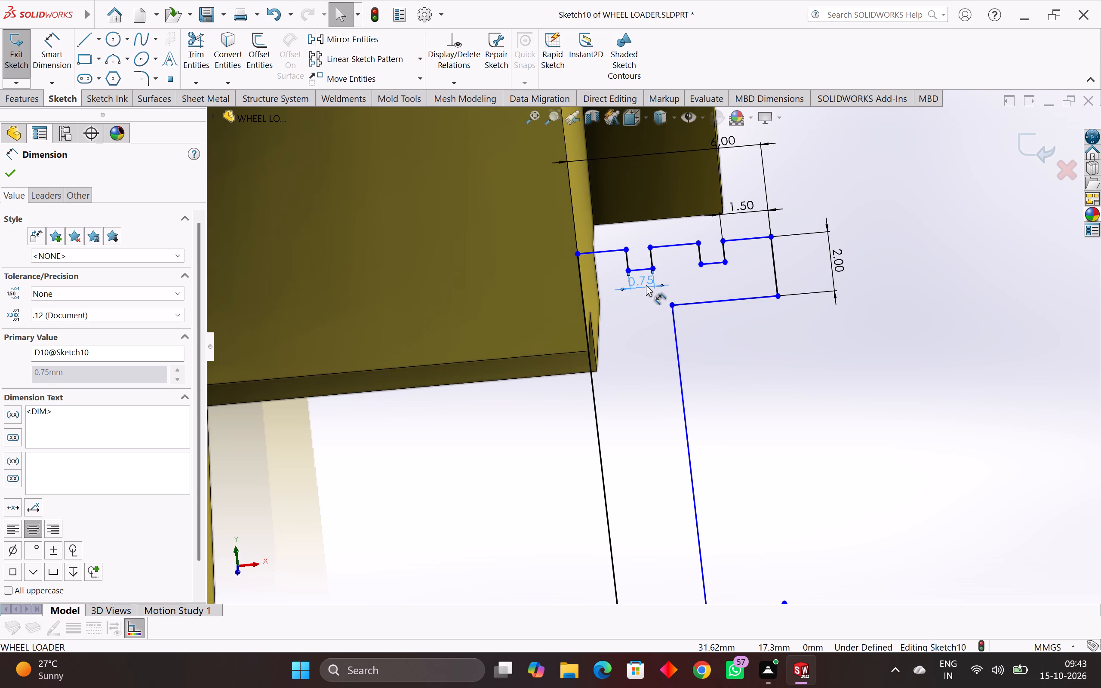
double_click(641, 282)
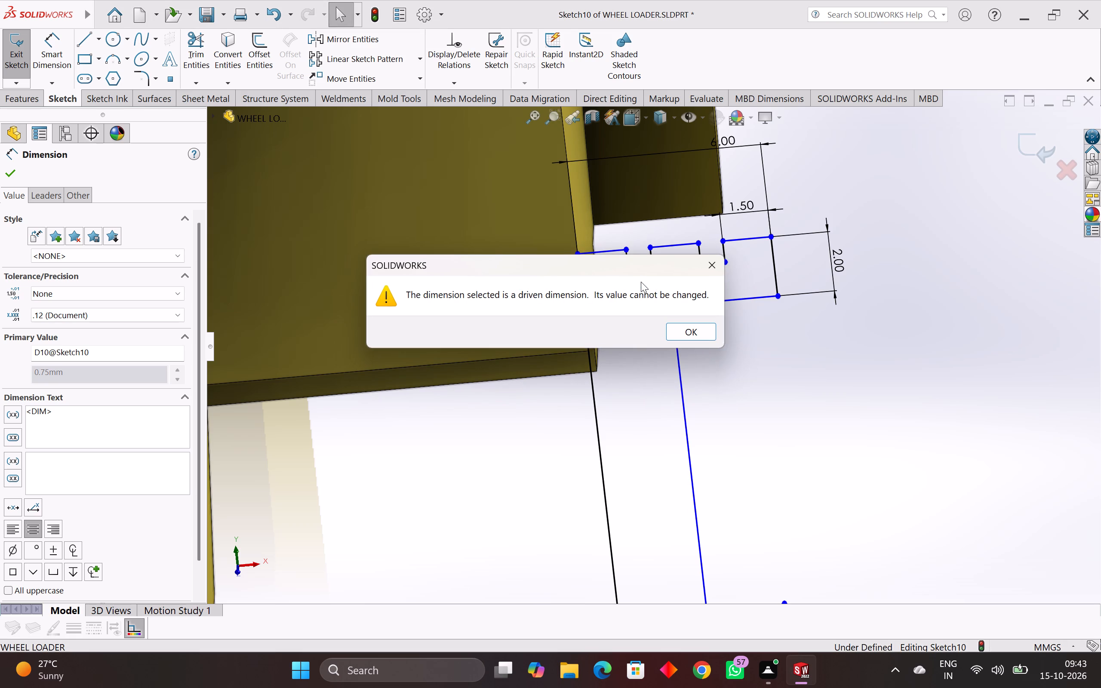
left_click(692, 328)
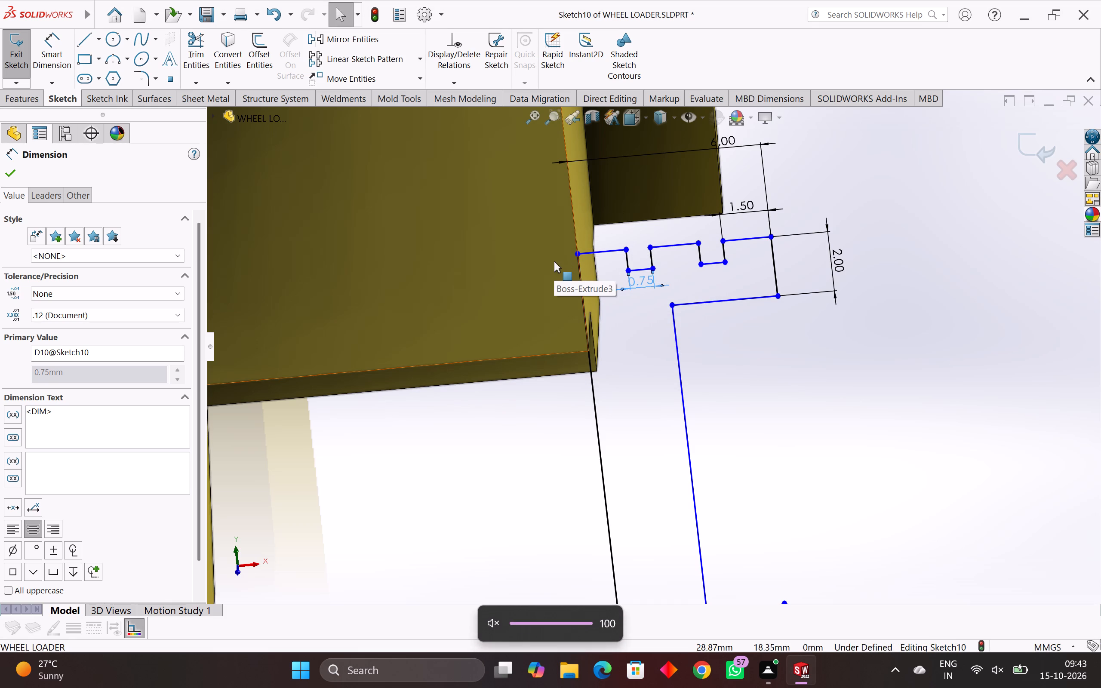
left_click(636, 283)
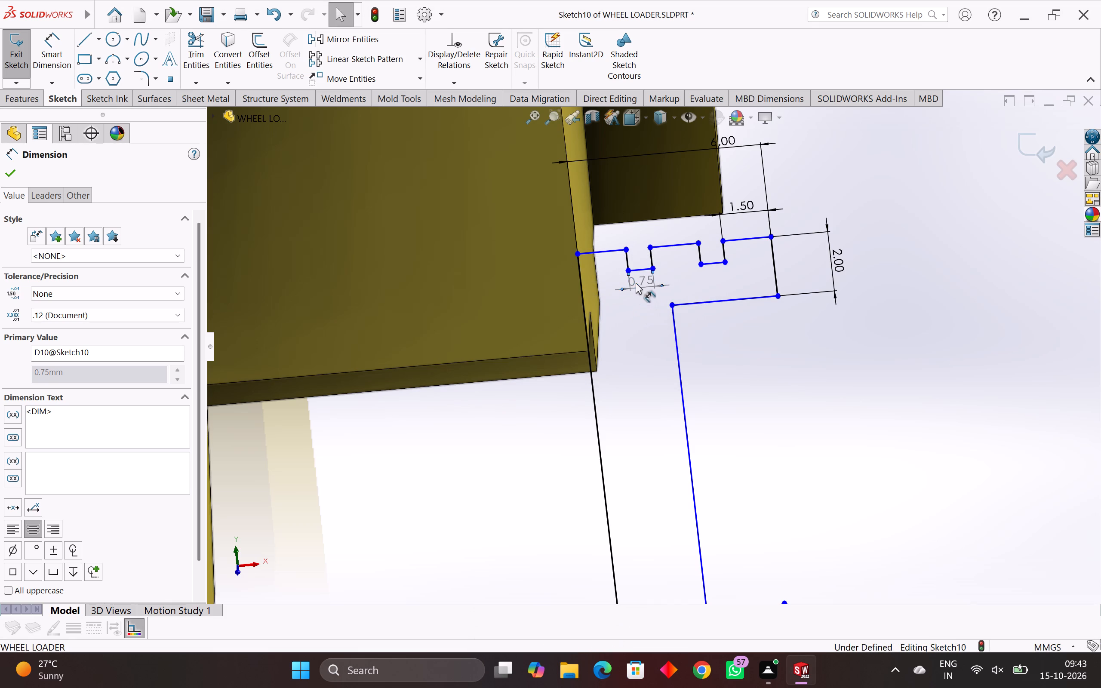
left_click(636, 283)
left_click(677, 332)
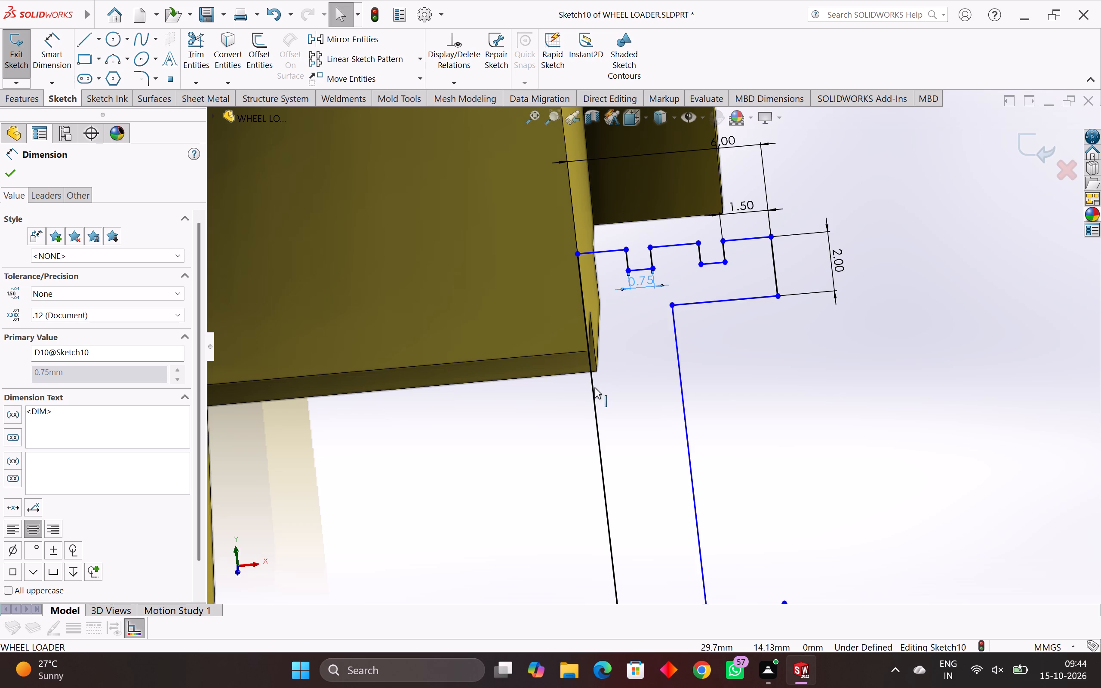
Delete the driven length dimension below the notch nearest the body.
scroll(594, 390, "down", 2)
scroll(643, 386, "up", 6)
scroll(658, 359, "down", 6)
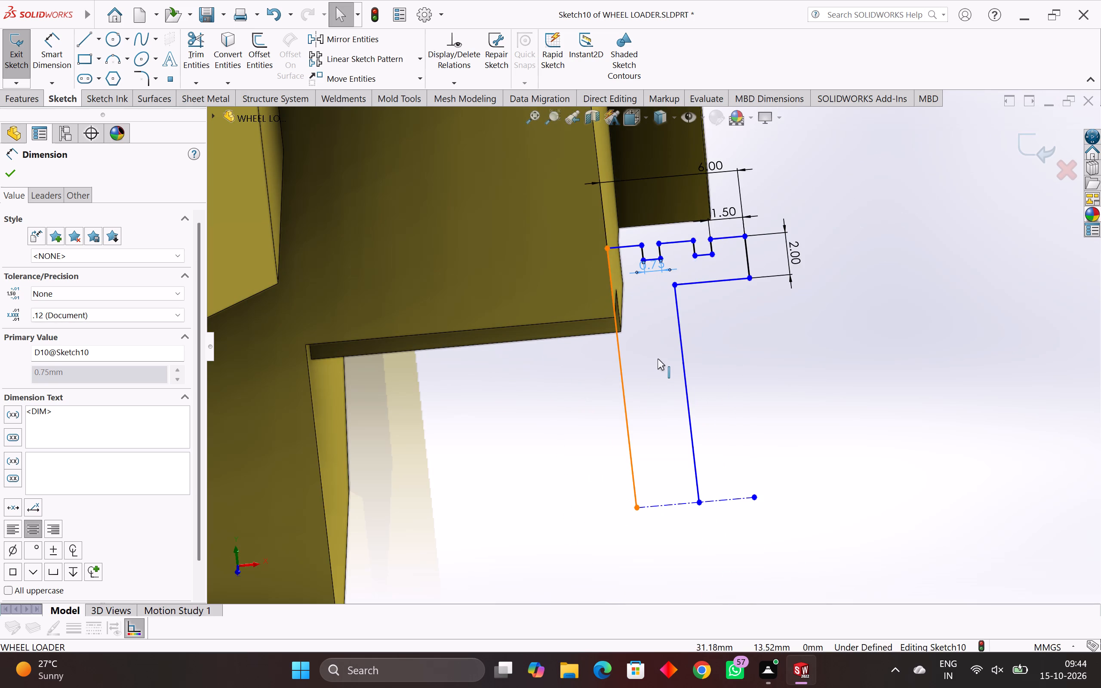
right_click(659, 266)
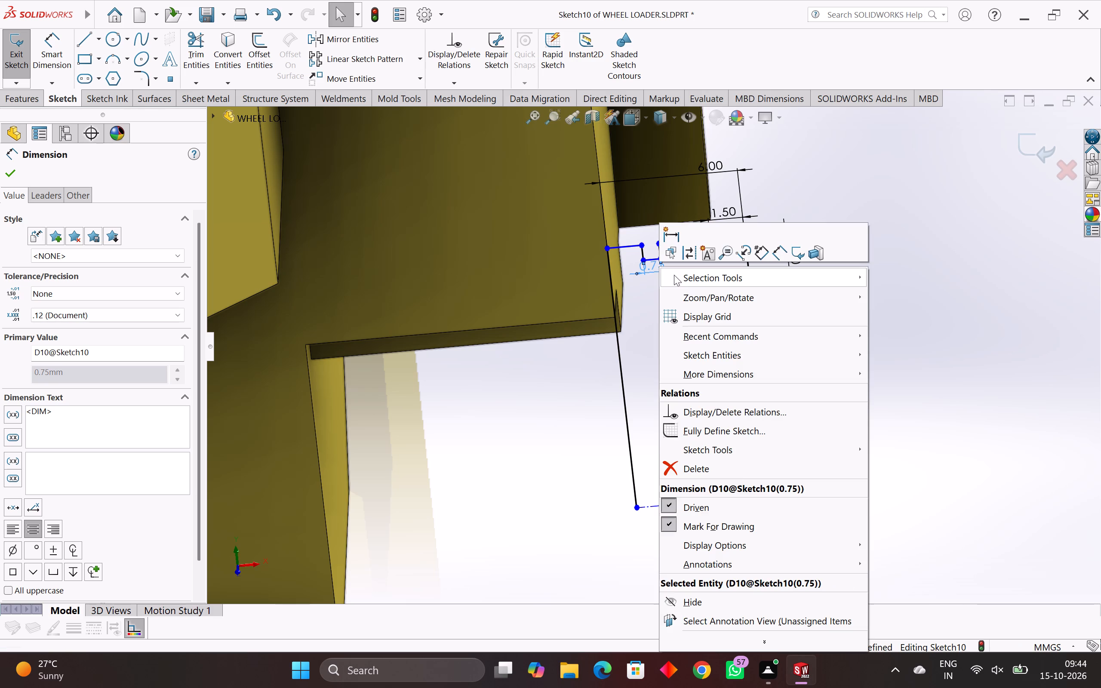
left_click(737, 470)
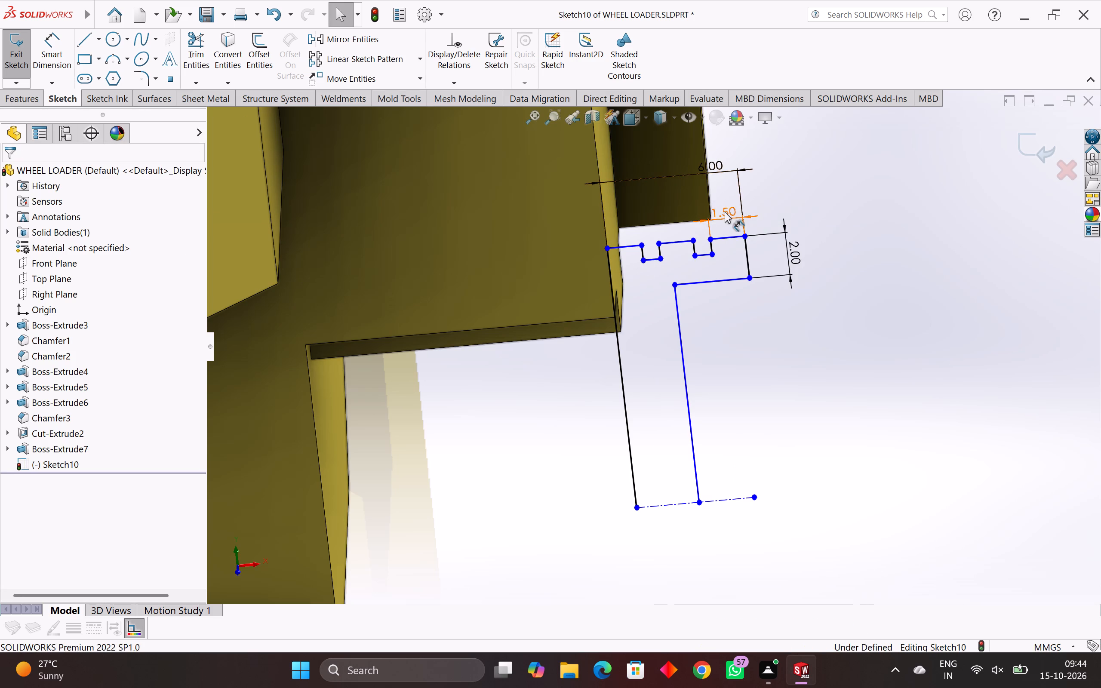
Set the length of the notched profile's outermost top line to 1 mm.
double_click(725, 212)
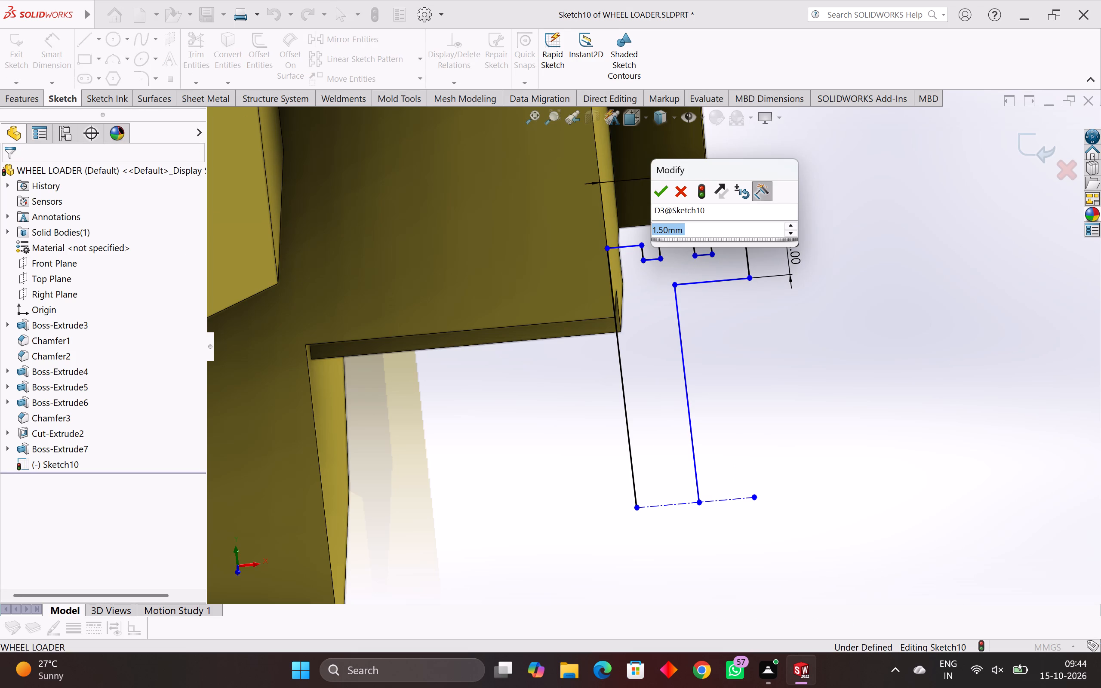
key("1")
key("Return")
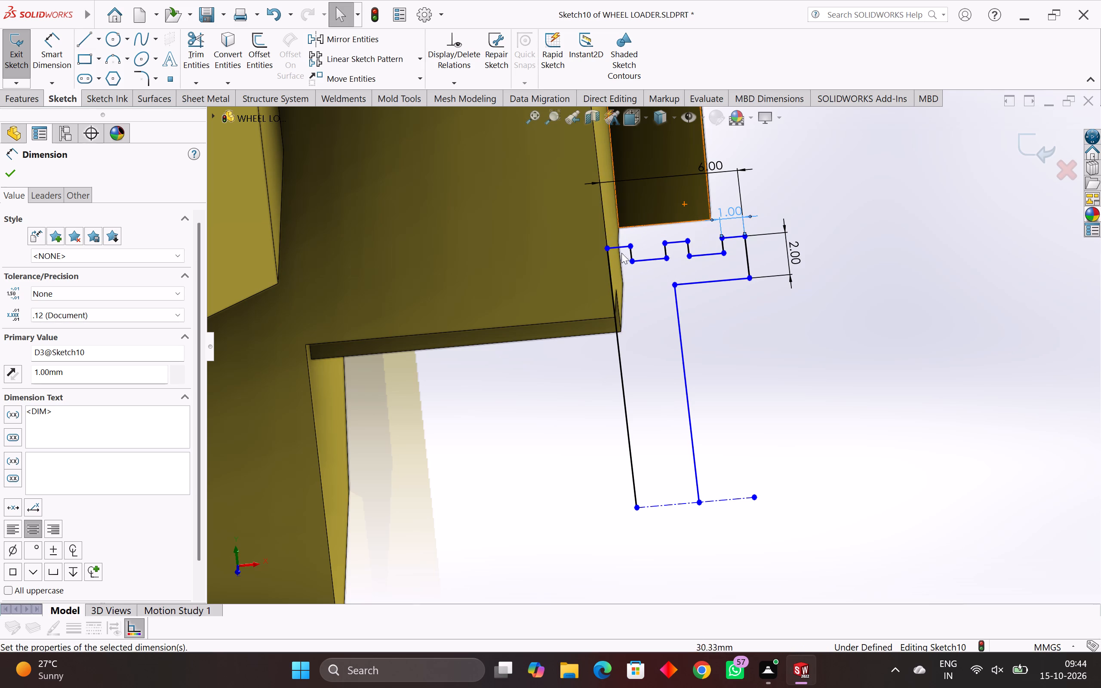
key("Escape")
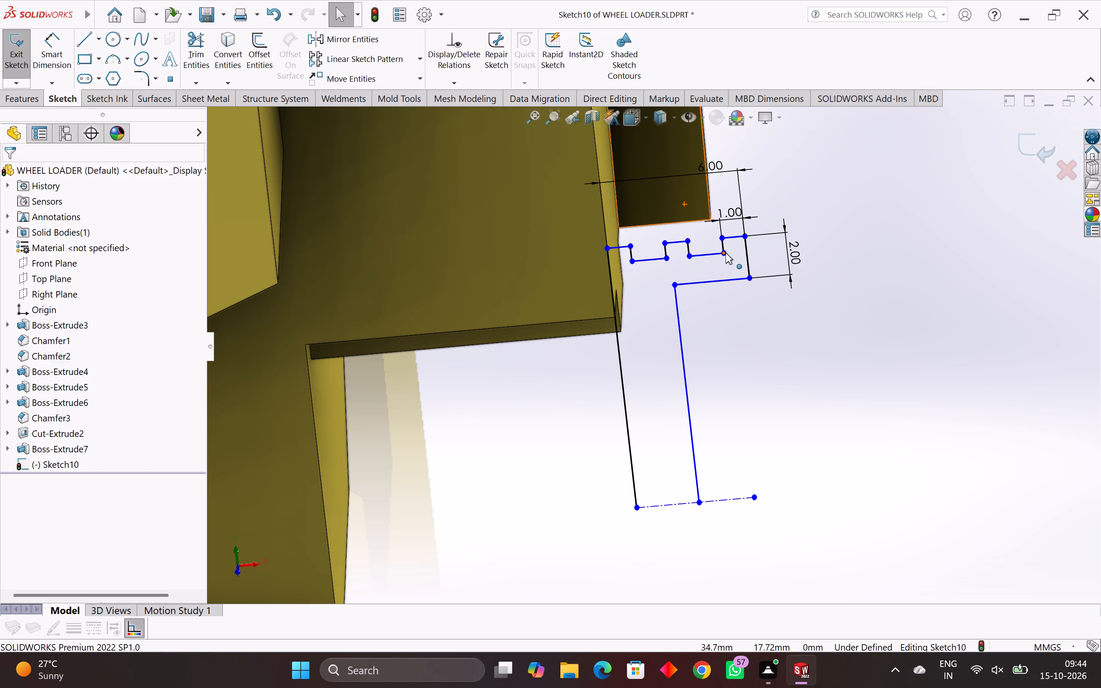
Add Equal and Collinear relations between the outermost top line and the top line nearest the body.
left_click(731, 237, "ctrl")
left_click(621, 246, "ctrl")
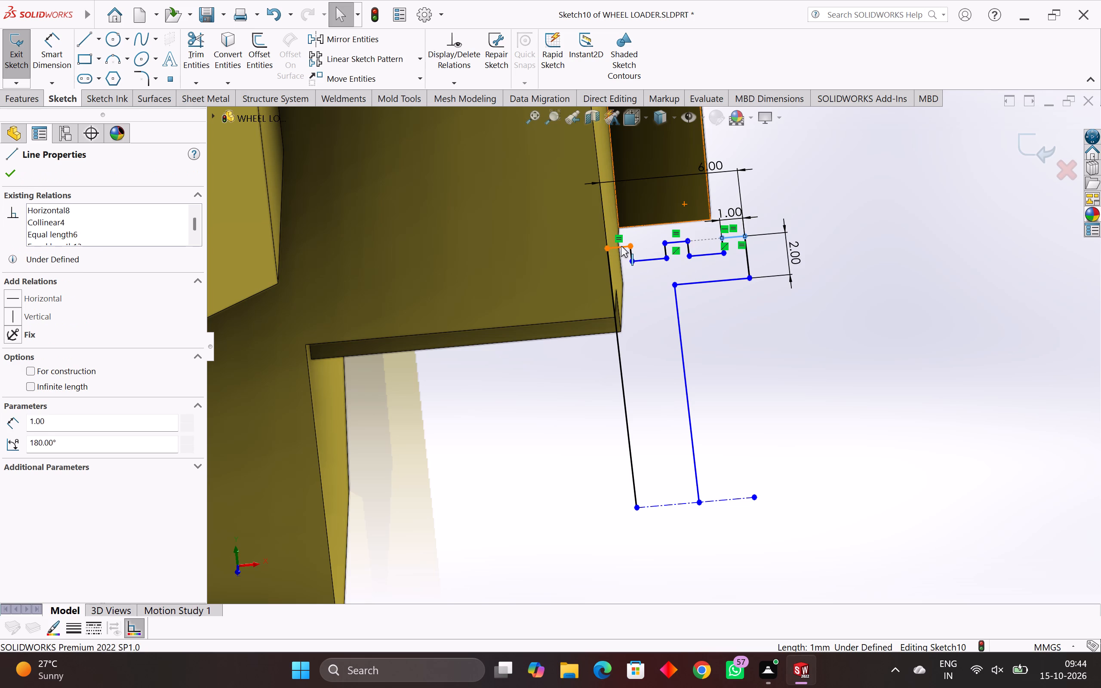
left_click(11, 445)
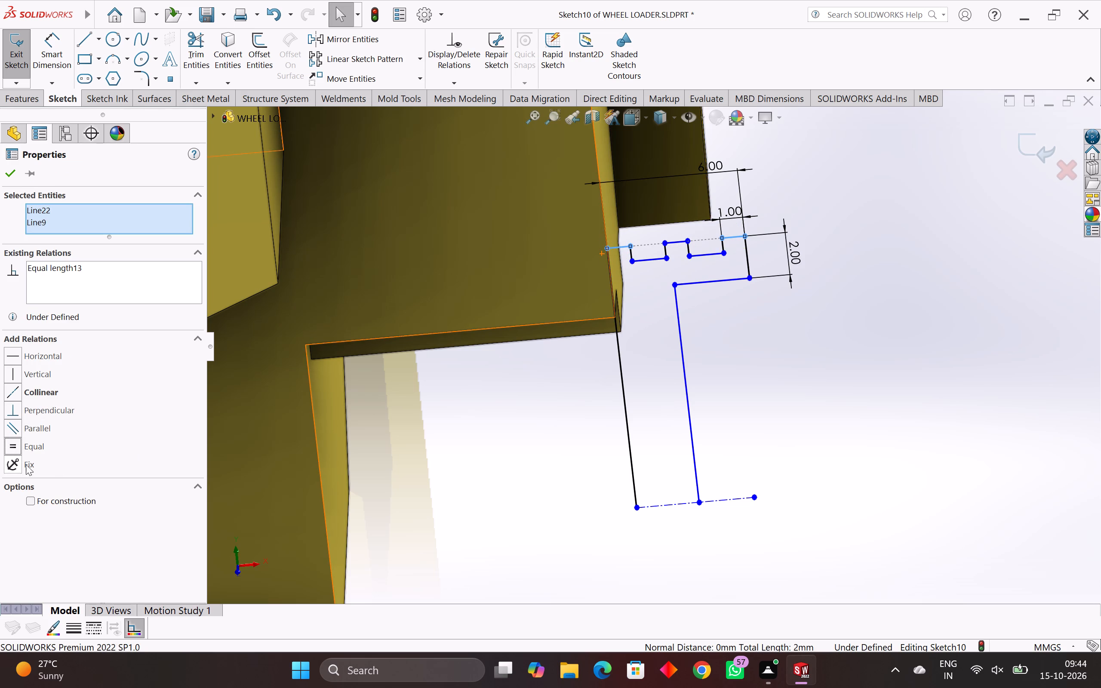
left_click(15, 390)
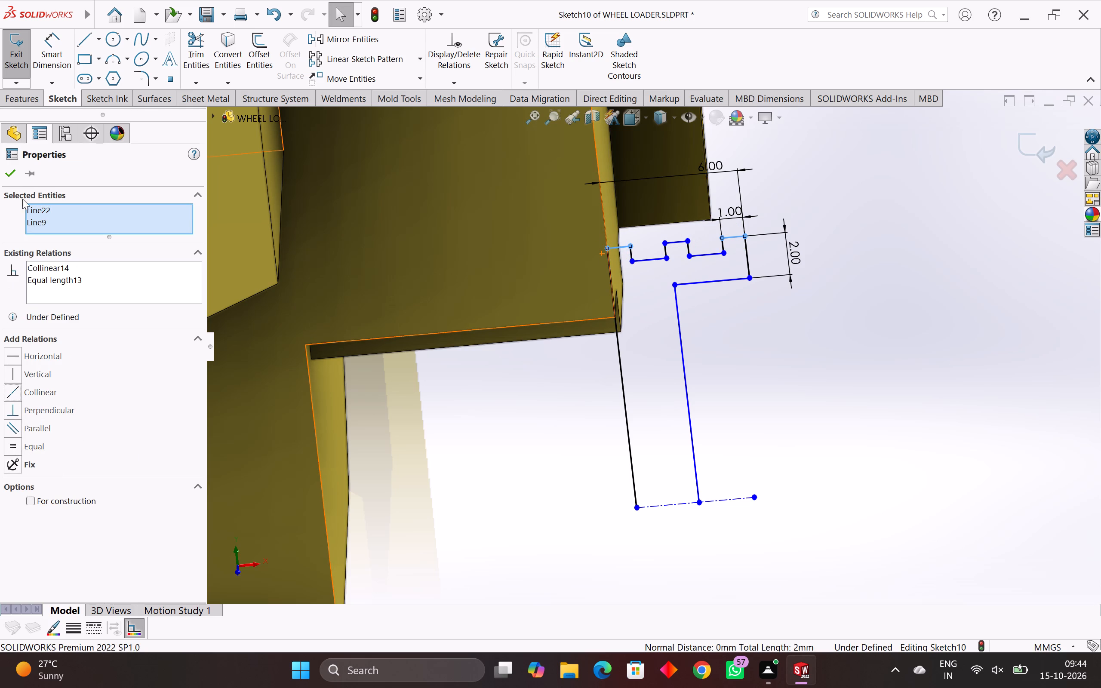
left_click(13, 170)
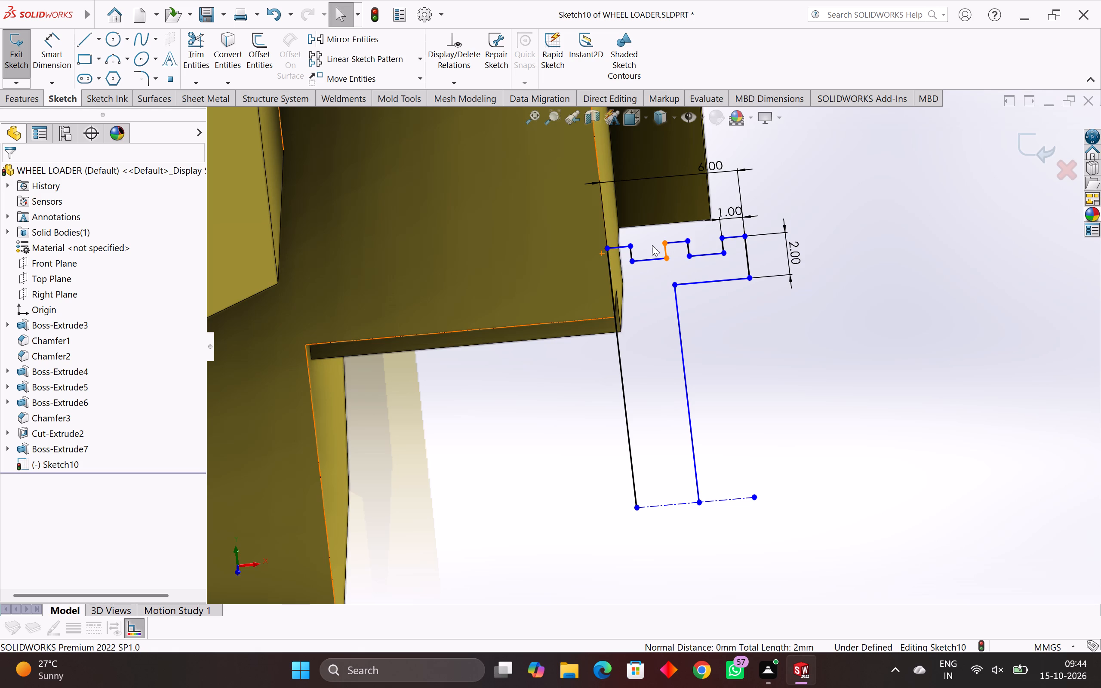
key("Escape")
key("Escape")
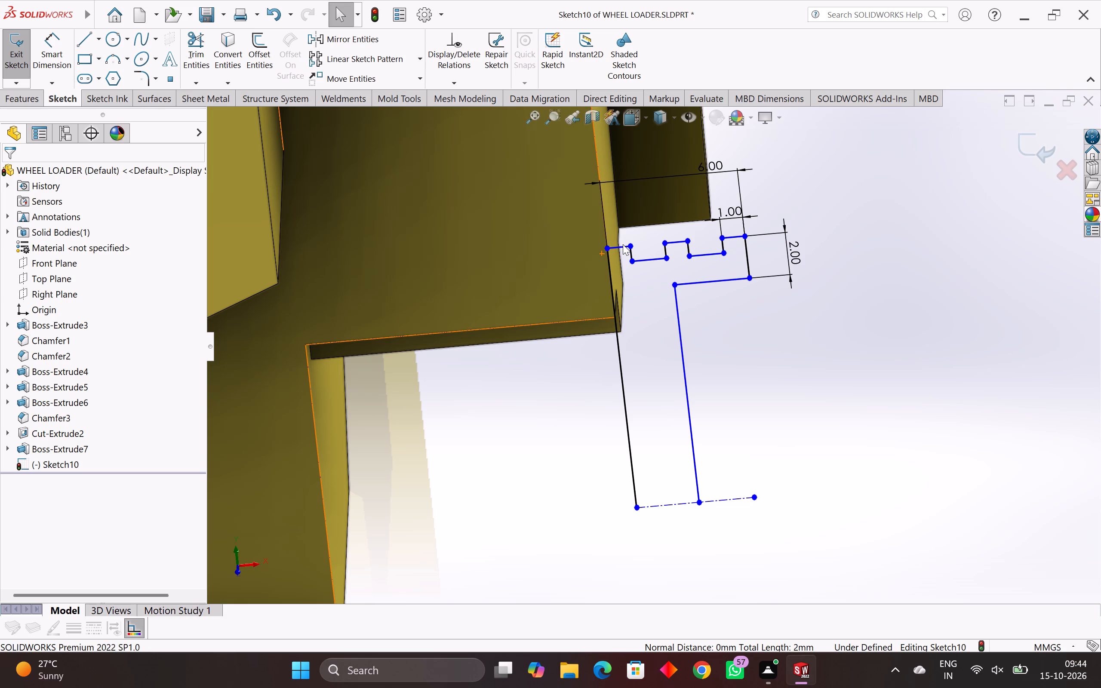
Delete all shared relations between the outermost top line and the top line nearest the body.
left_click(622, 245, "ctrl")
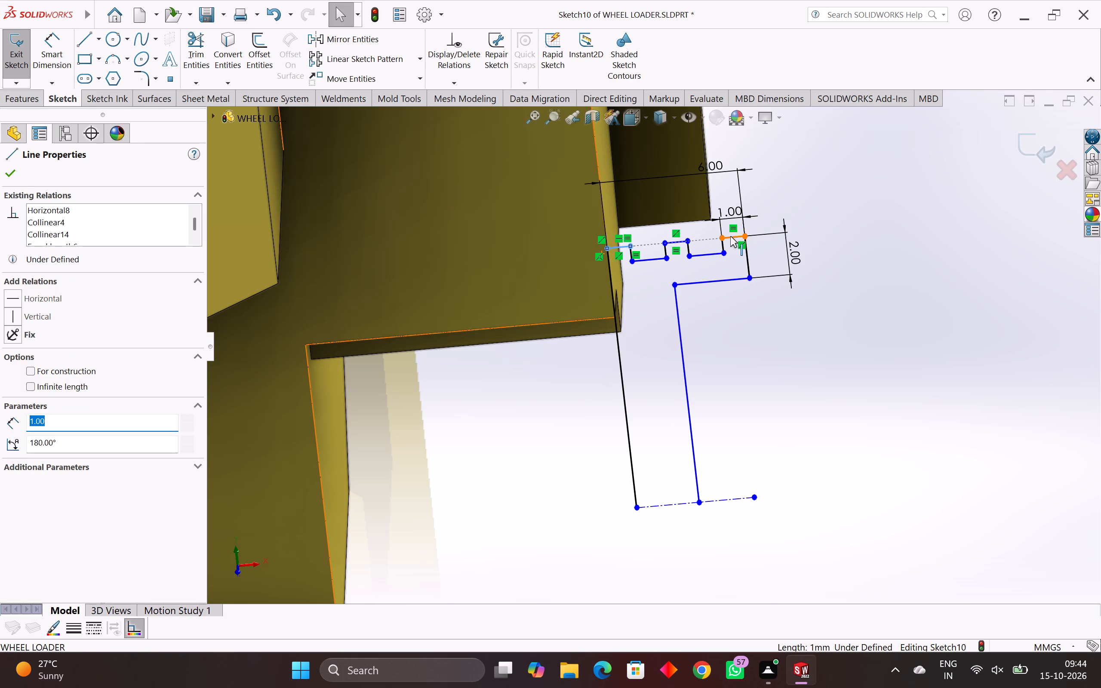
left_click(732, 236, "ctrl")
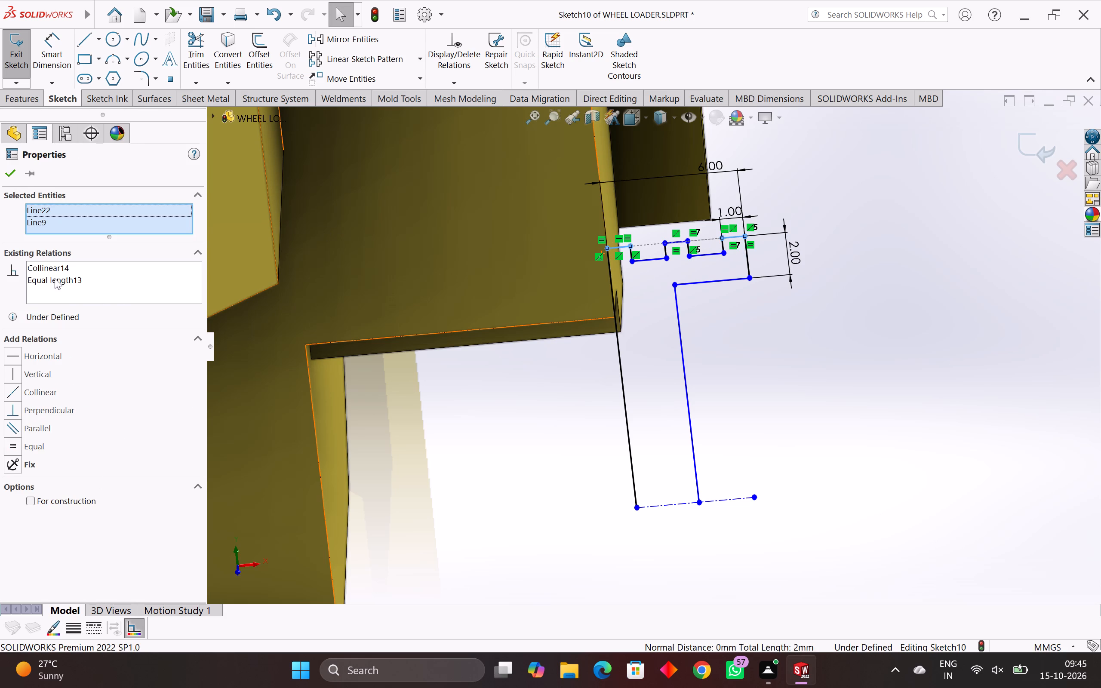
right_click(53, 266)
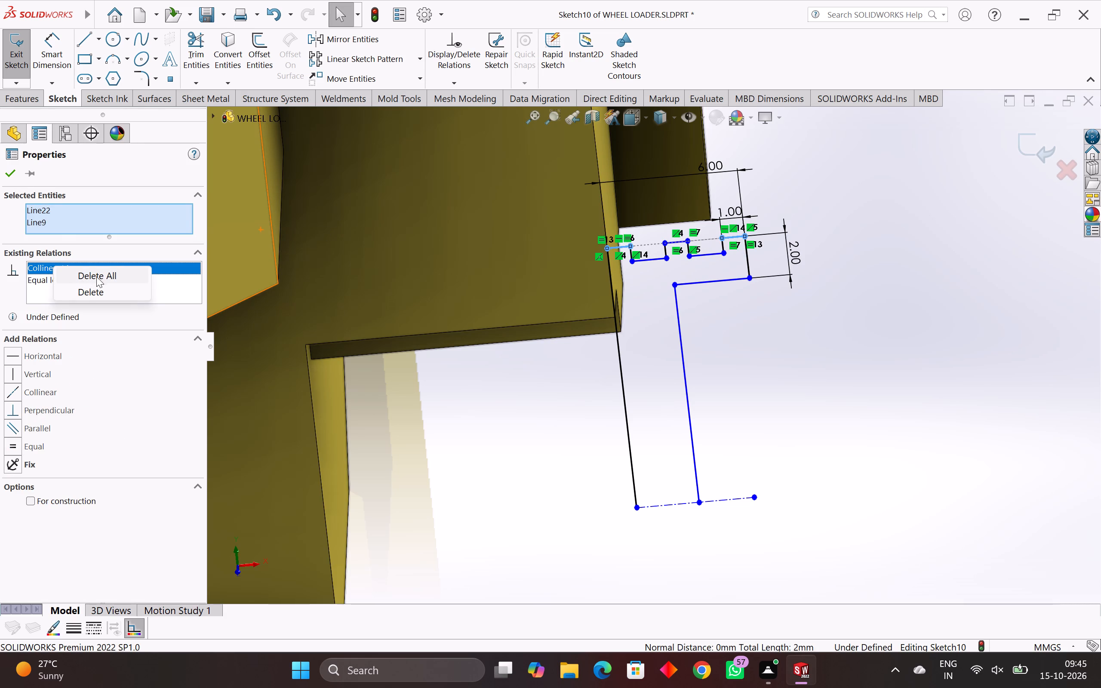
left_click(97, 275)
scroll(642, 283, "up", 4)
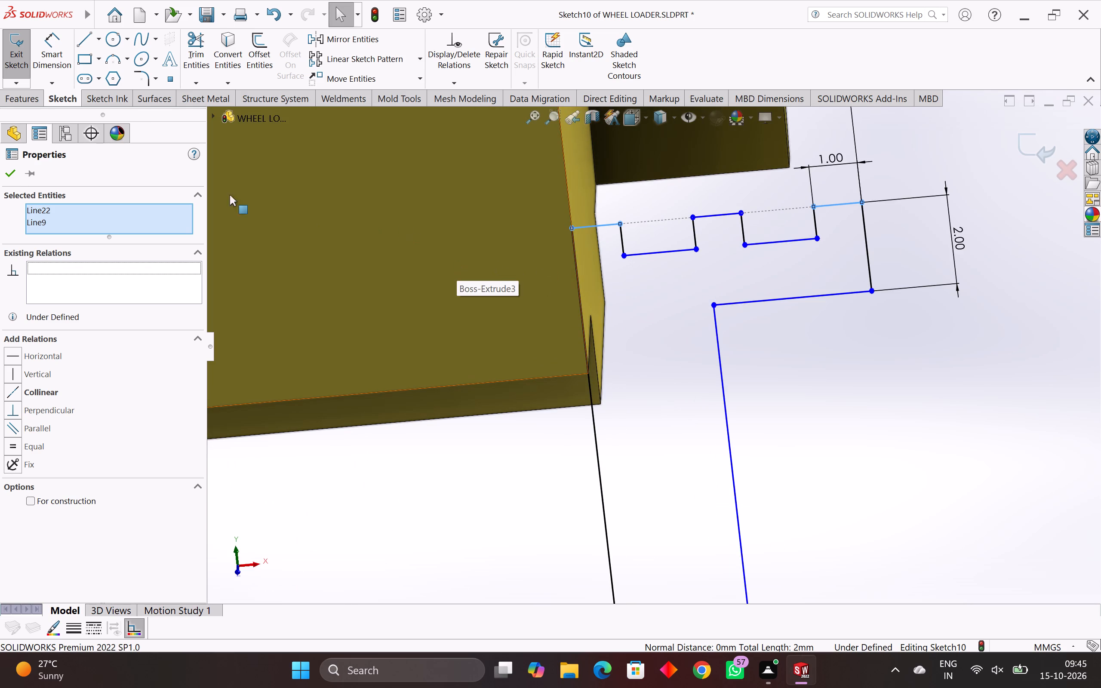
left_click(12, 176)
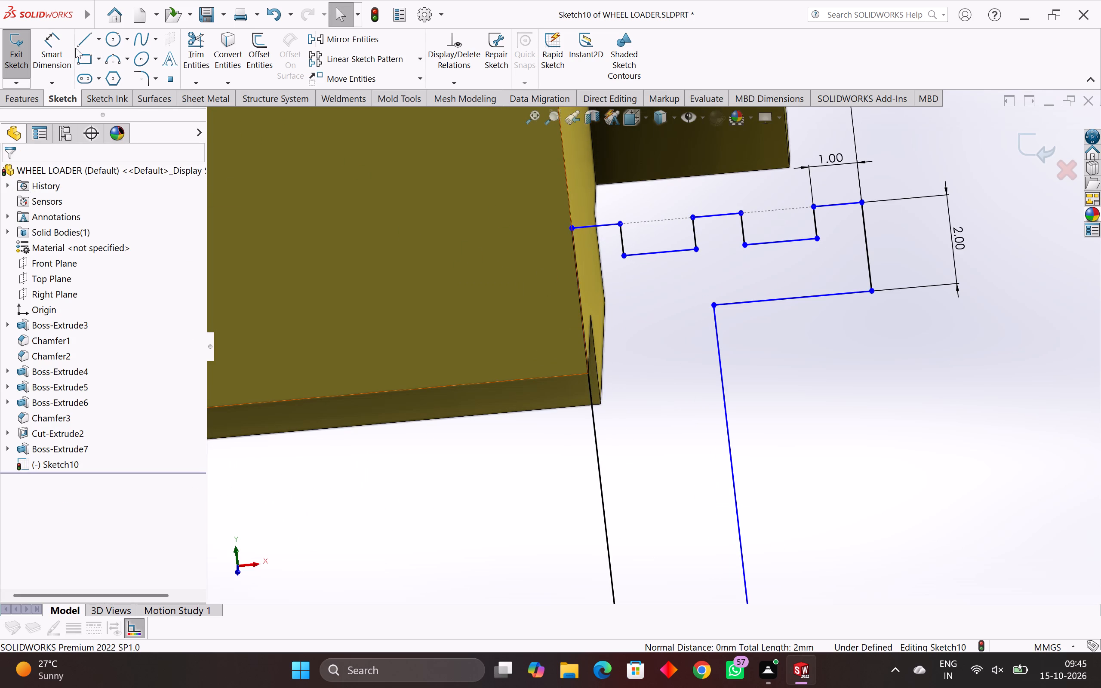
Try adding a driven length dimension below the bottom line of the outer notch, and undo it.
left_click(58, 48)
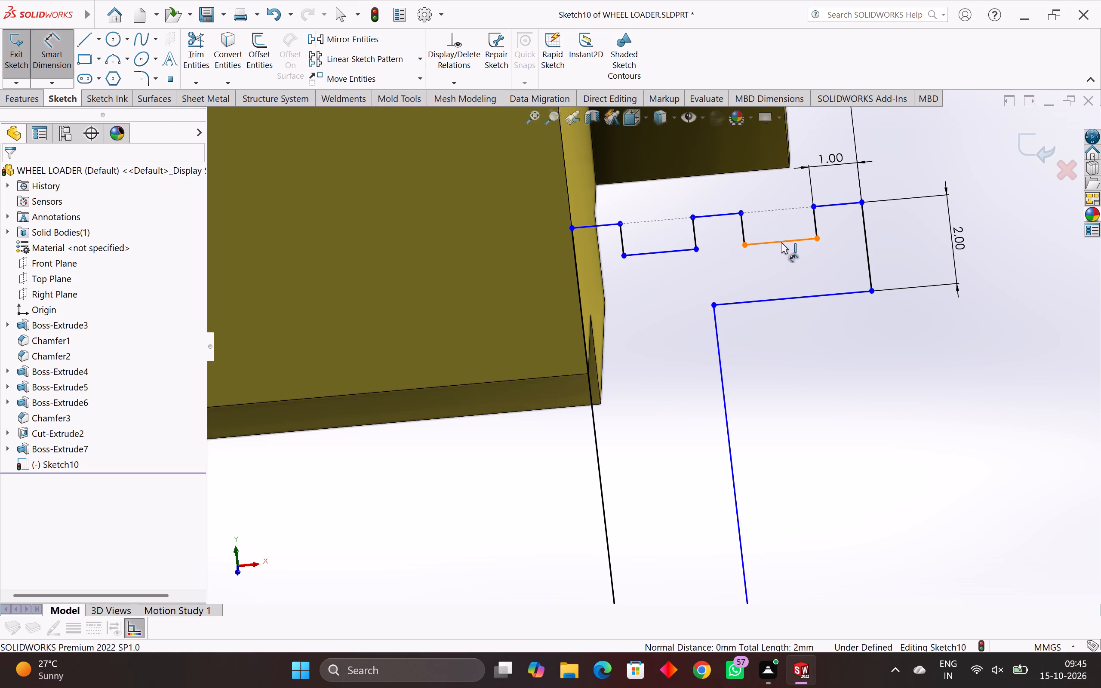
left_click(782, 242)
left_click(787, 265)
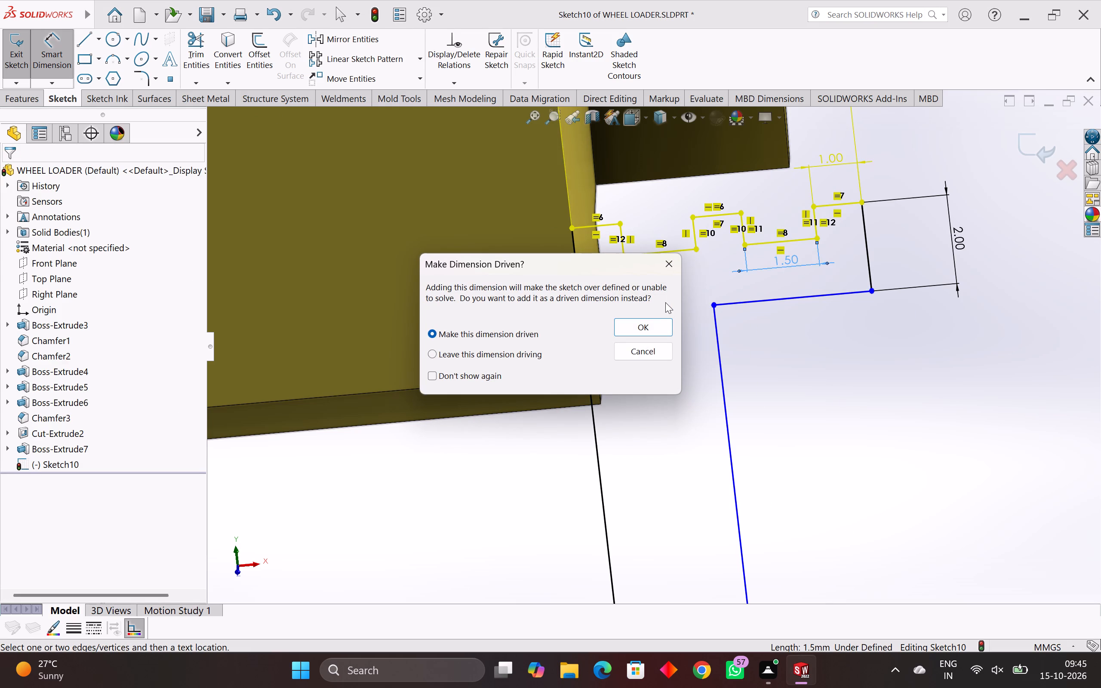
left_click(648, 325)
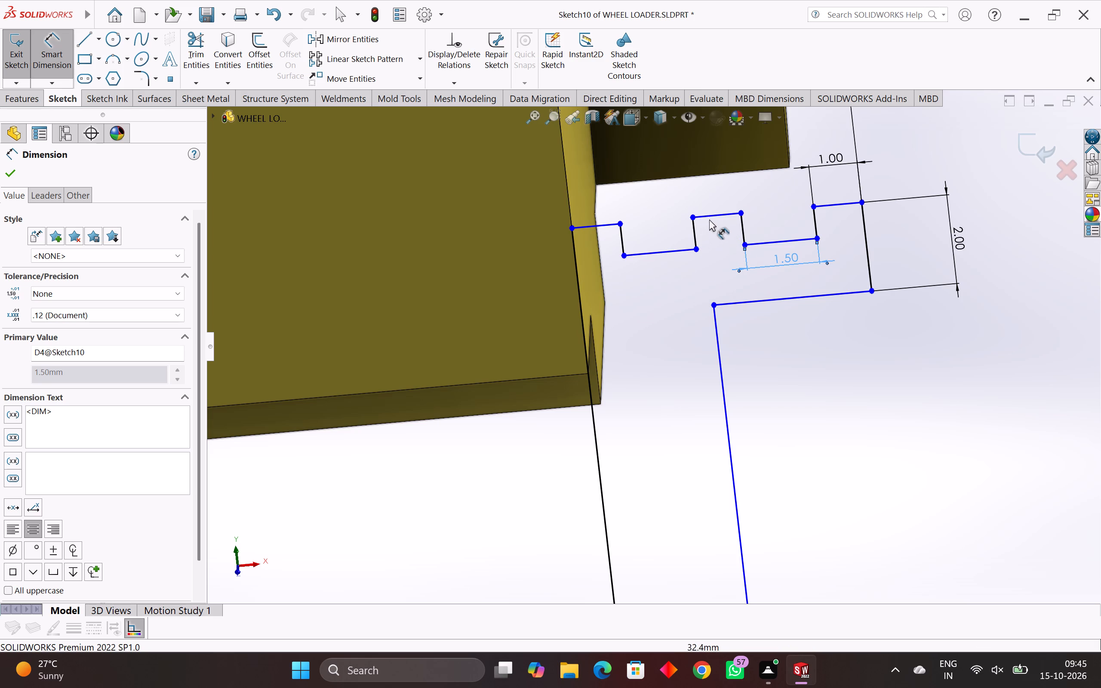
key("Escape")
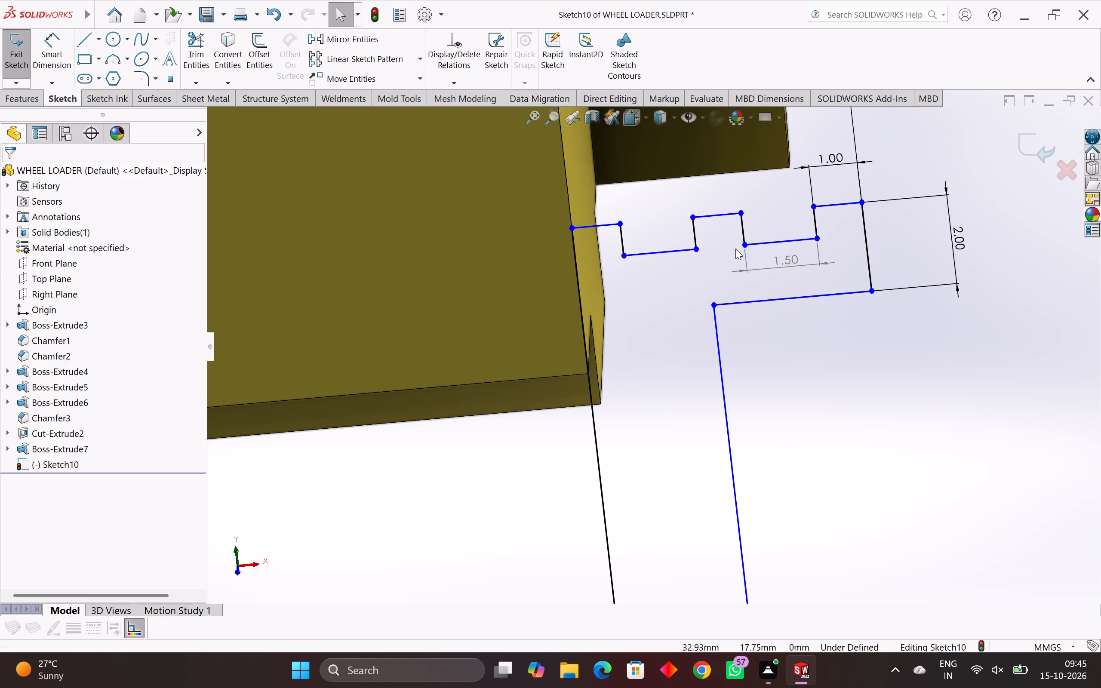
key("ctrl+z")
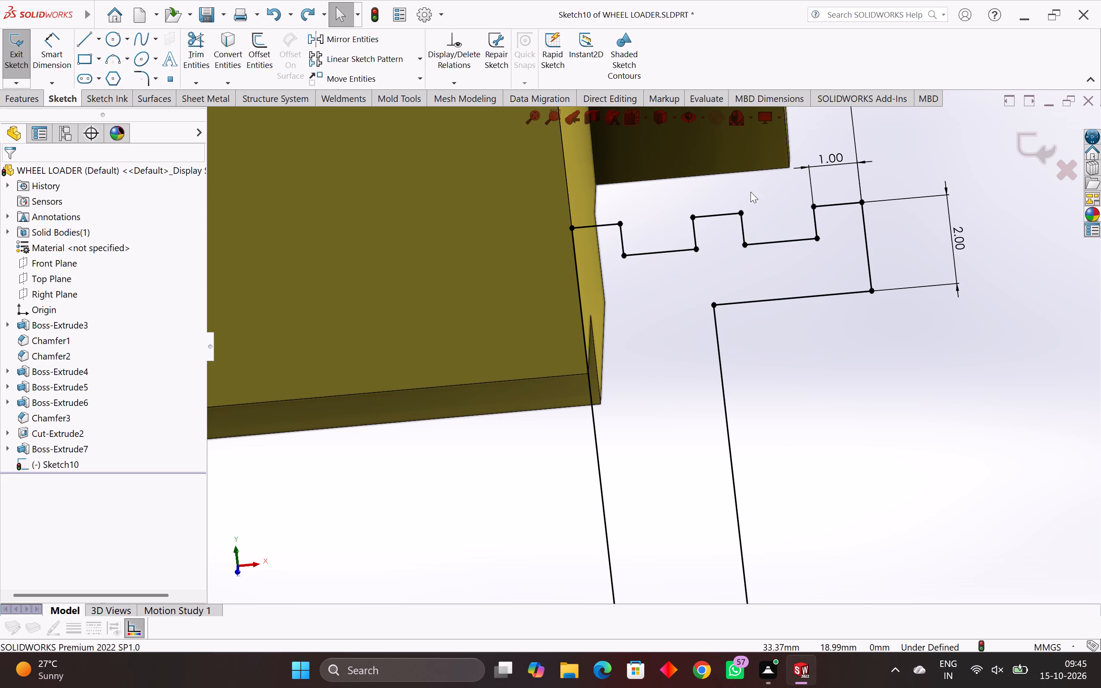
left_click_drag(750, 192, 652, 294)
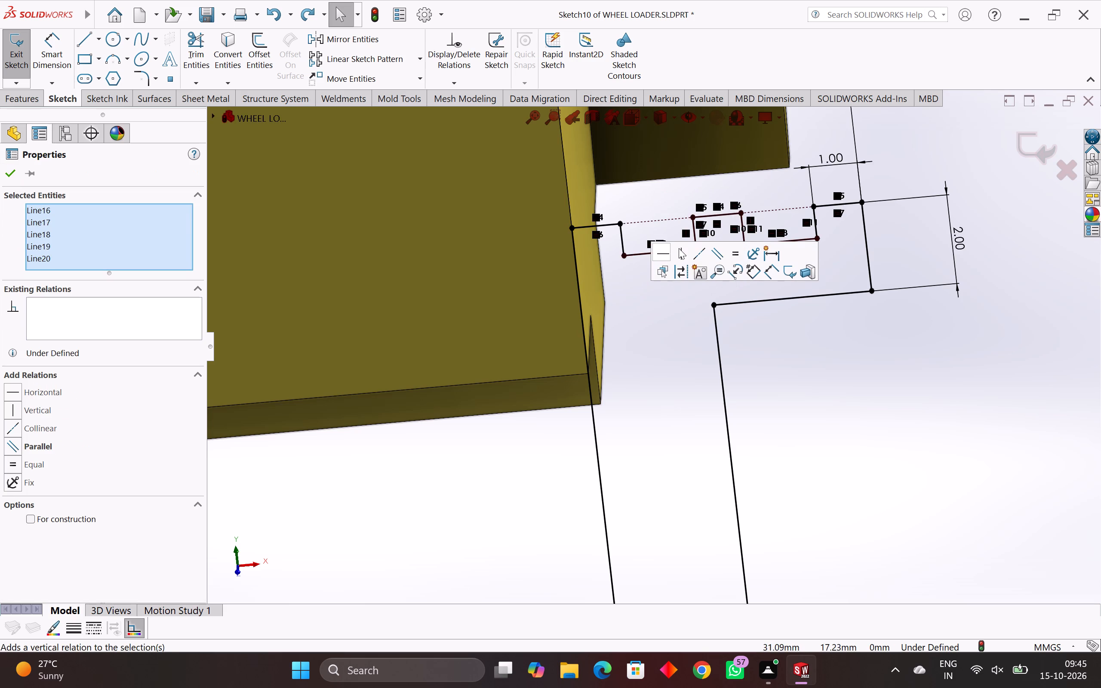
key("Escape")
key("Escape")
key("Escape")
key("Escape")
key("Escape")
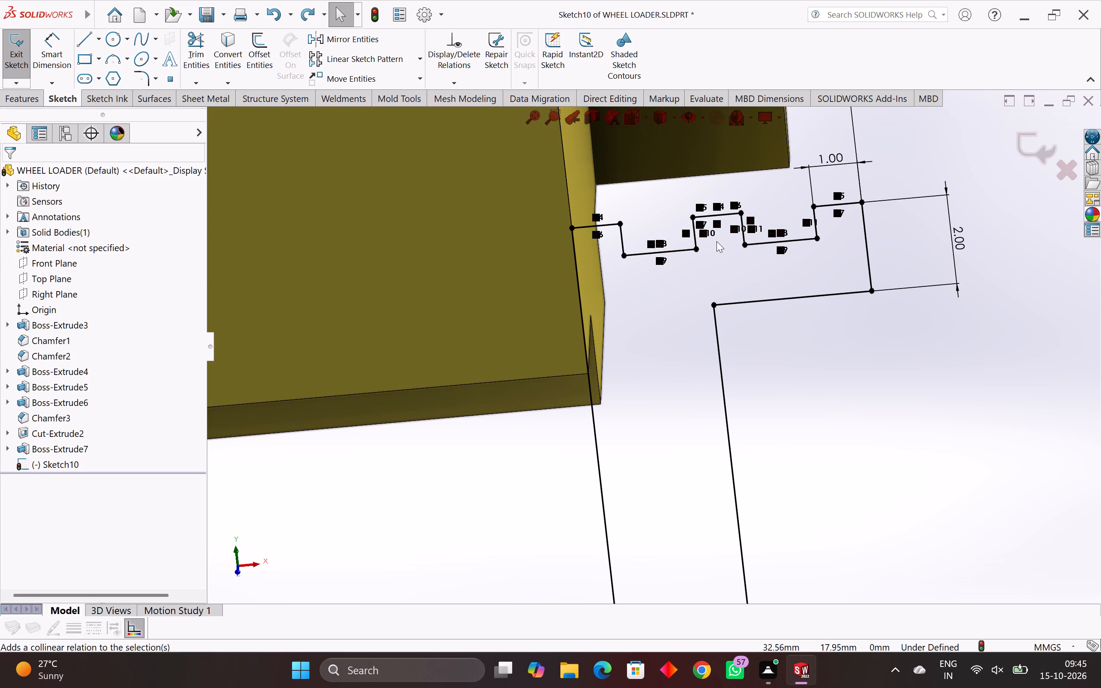
Delete the short top line of the notched profile nearest the body.
left_click(610, 226)
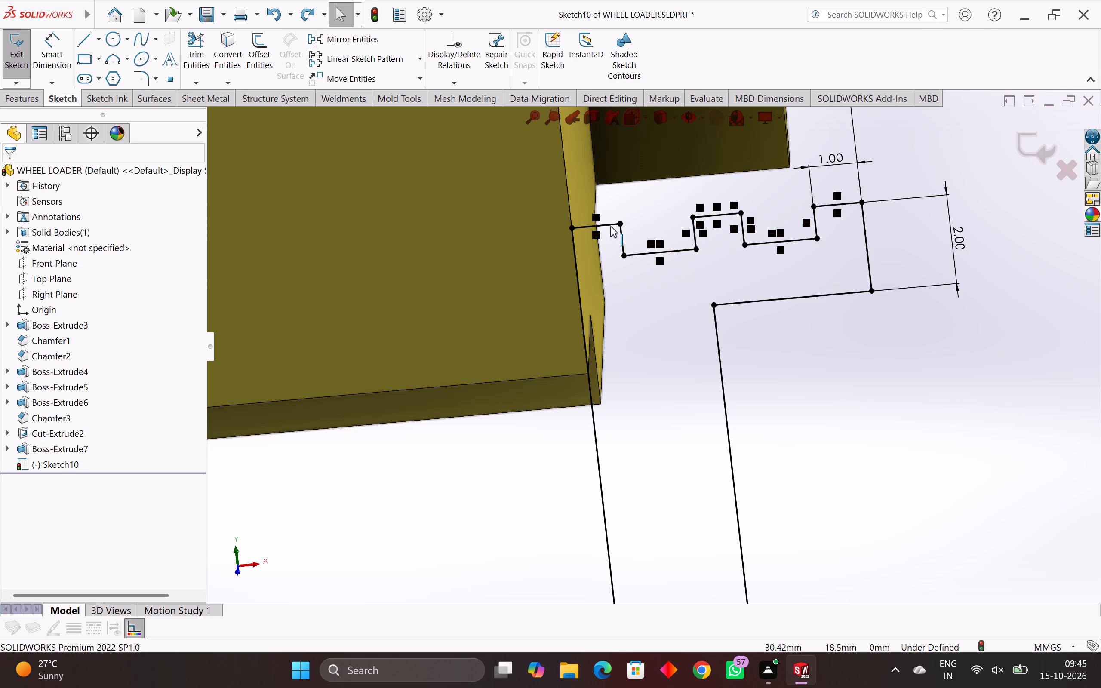
key("Delete")
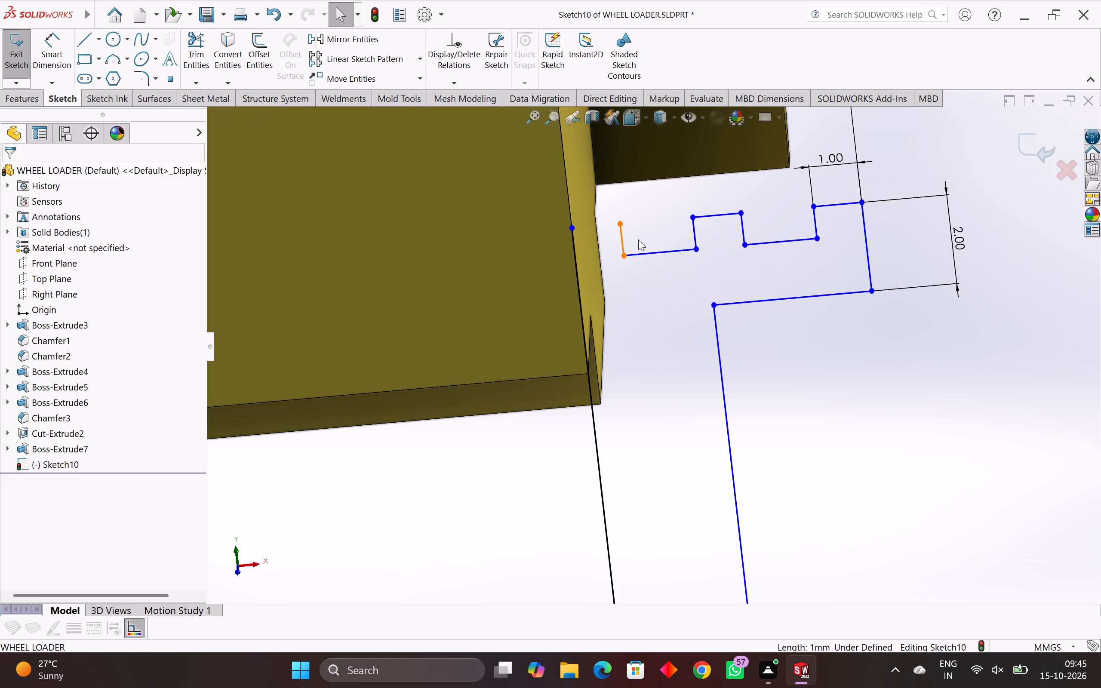
Delete the remaining inner notch lines of the profile, keeping the outermost 1.00 mm top line and its short vertical line.
left_click_drag(652, 222, 643, 269)
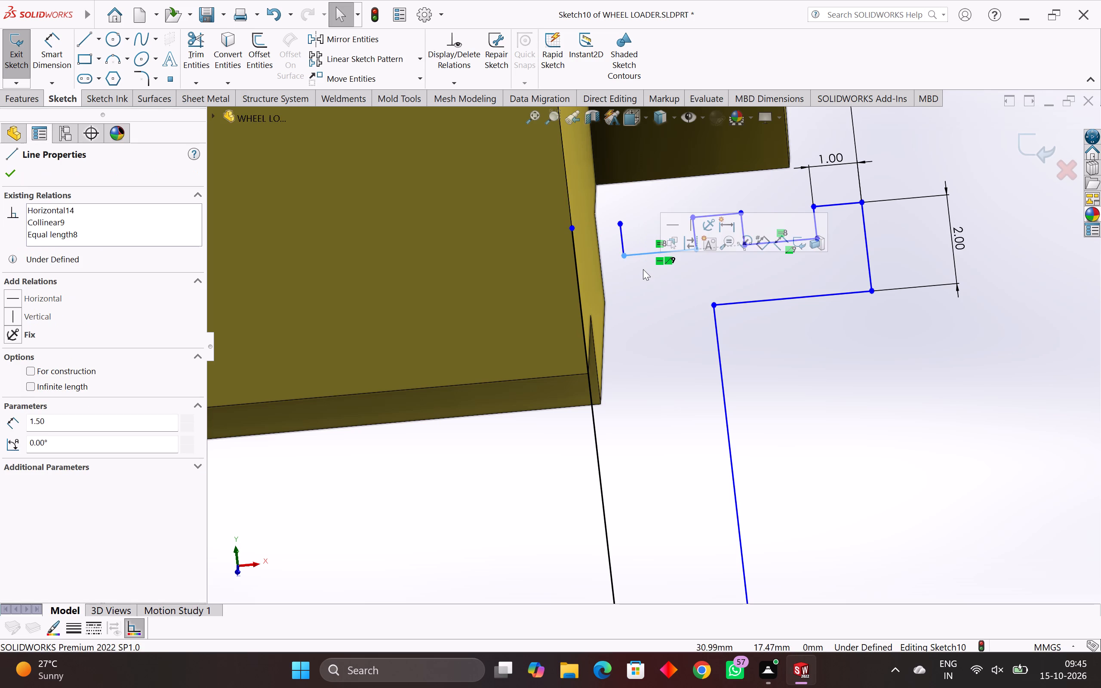
key("Delete")
left_click_drag(707, 192, 617, 276)
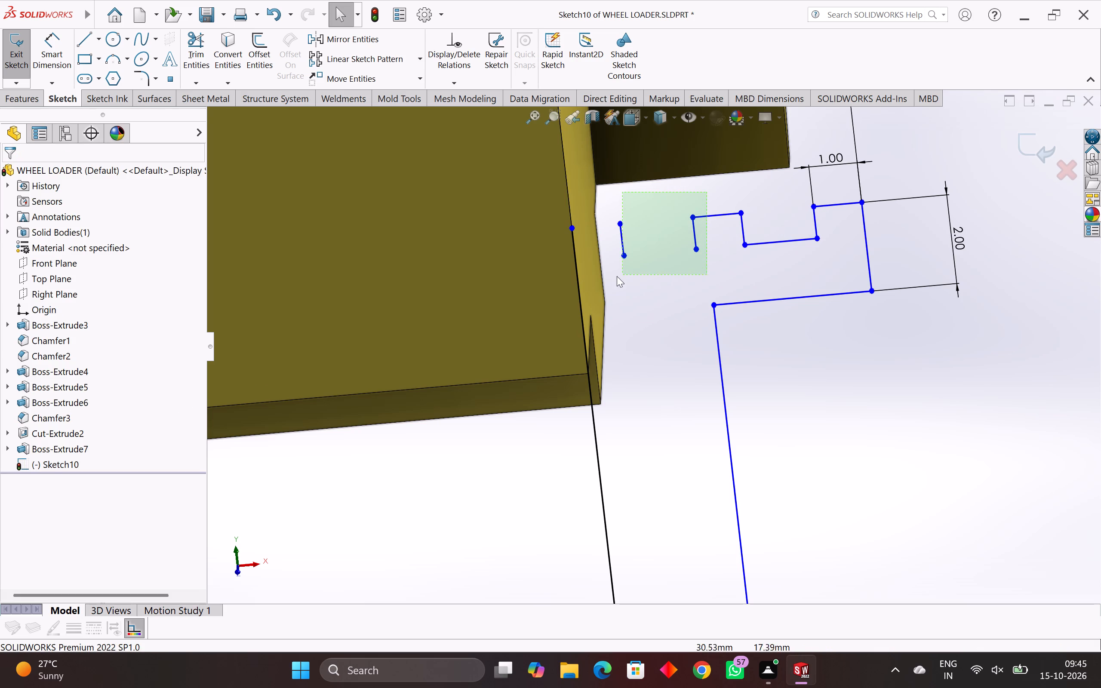
left_click_drag(617, 276, 610, 278)
key("Delete")
left_click_drag(762, 207, 763, 252)
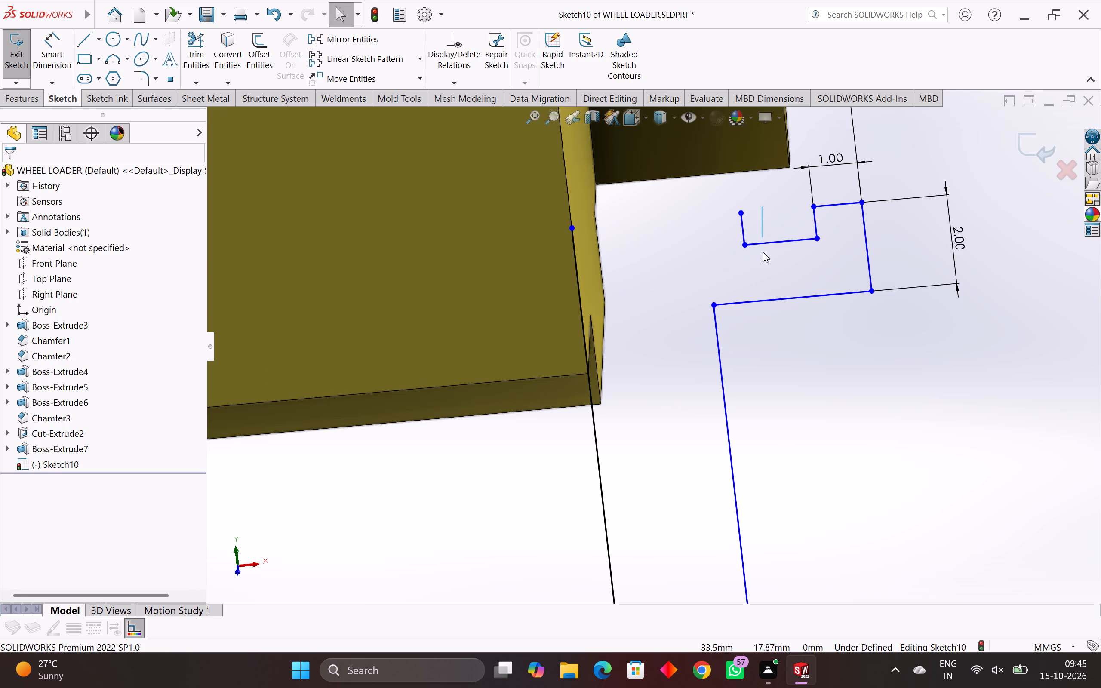
left_click_drag(763, 252, 698, 292)
key("Delete")
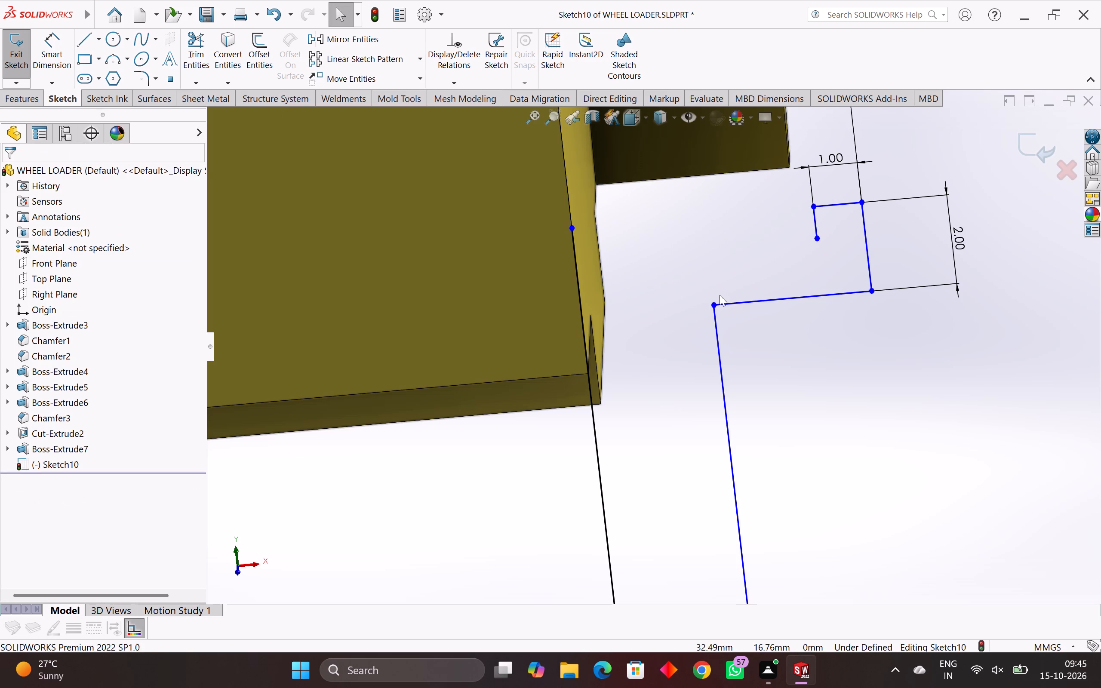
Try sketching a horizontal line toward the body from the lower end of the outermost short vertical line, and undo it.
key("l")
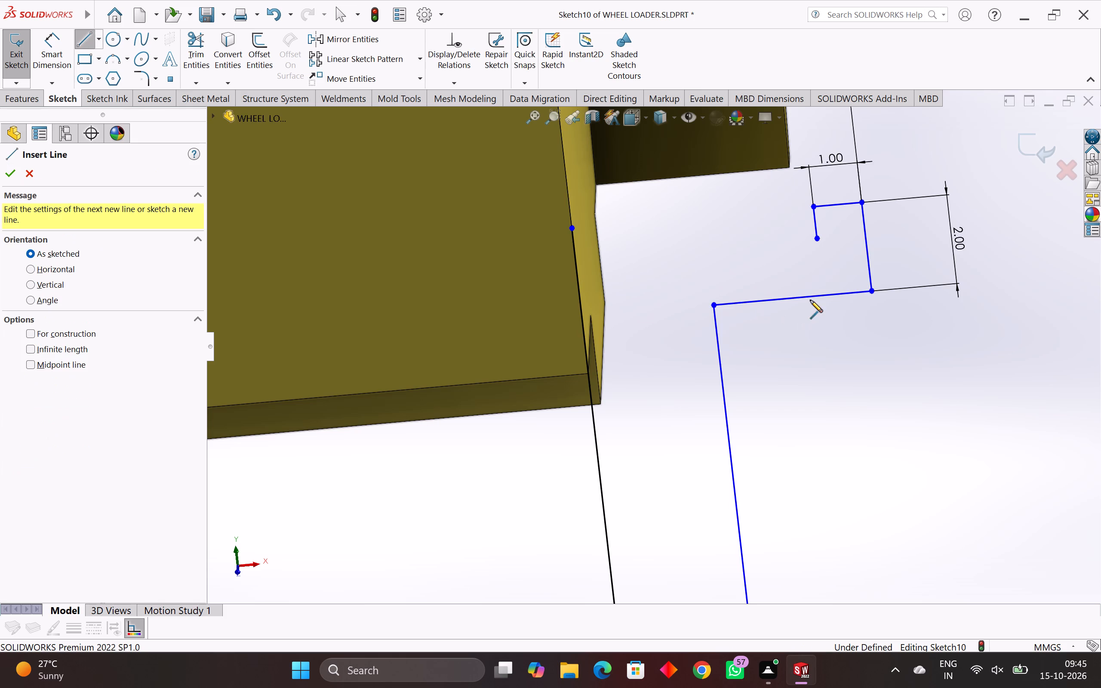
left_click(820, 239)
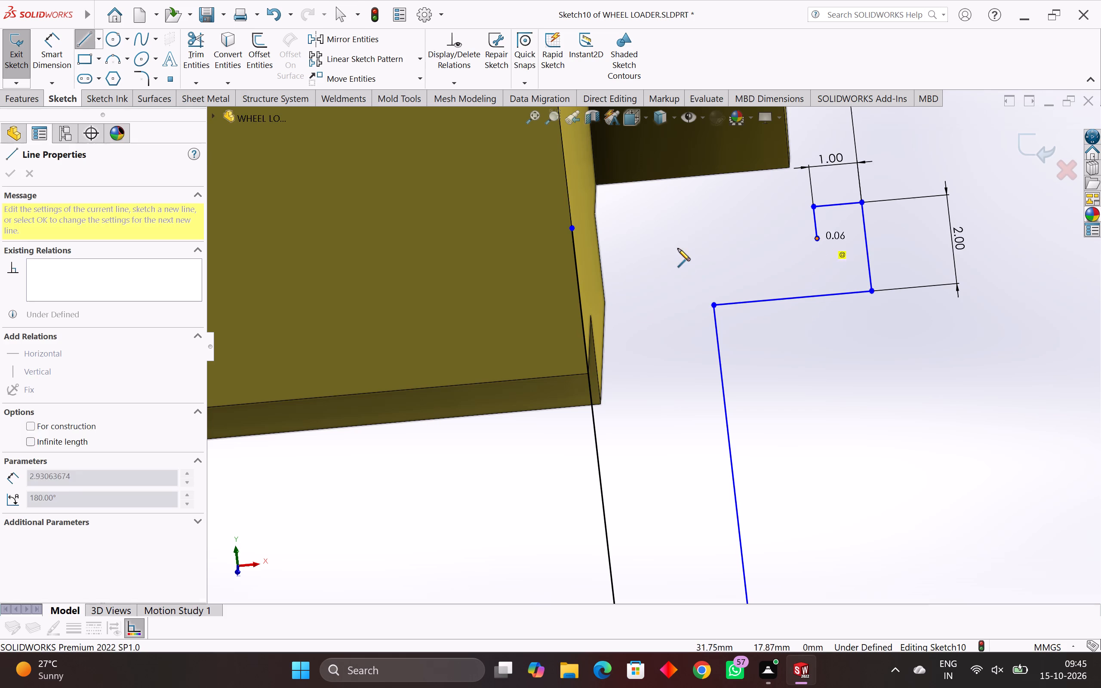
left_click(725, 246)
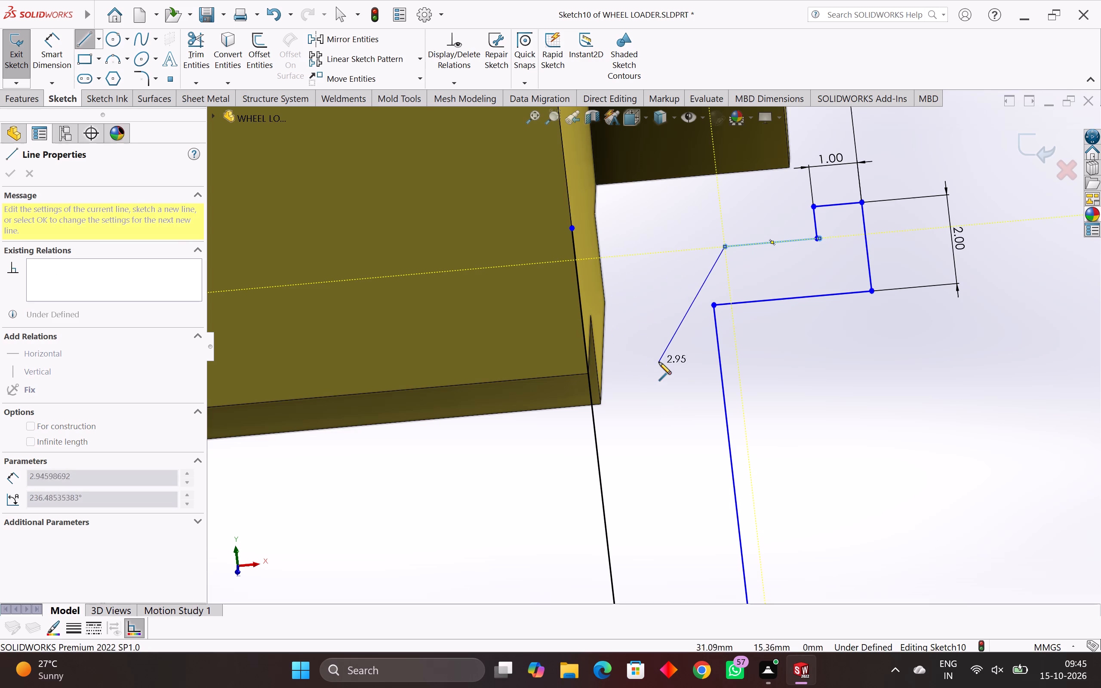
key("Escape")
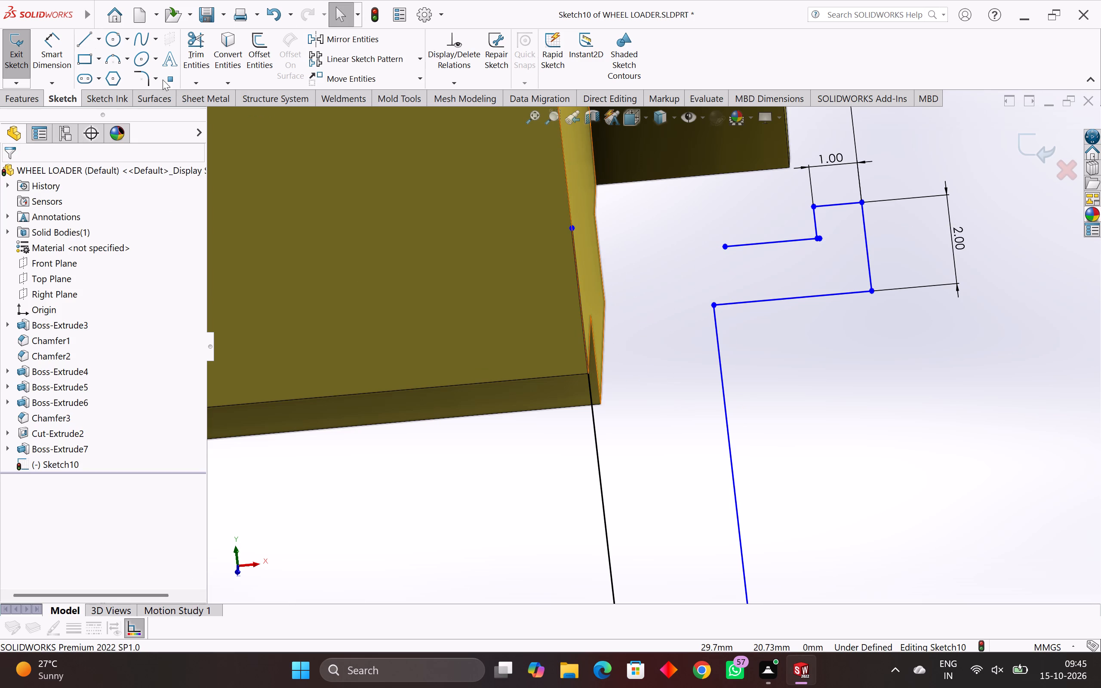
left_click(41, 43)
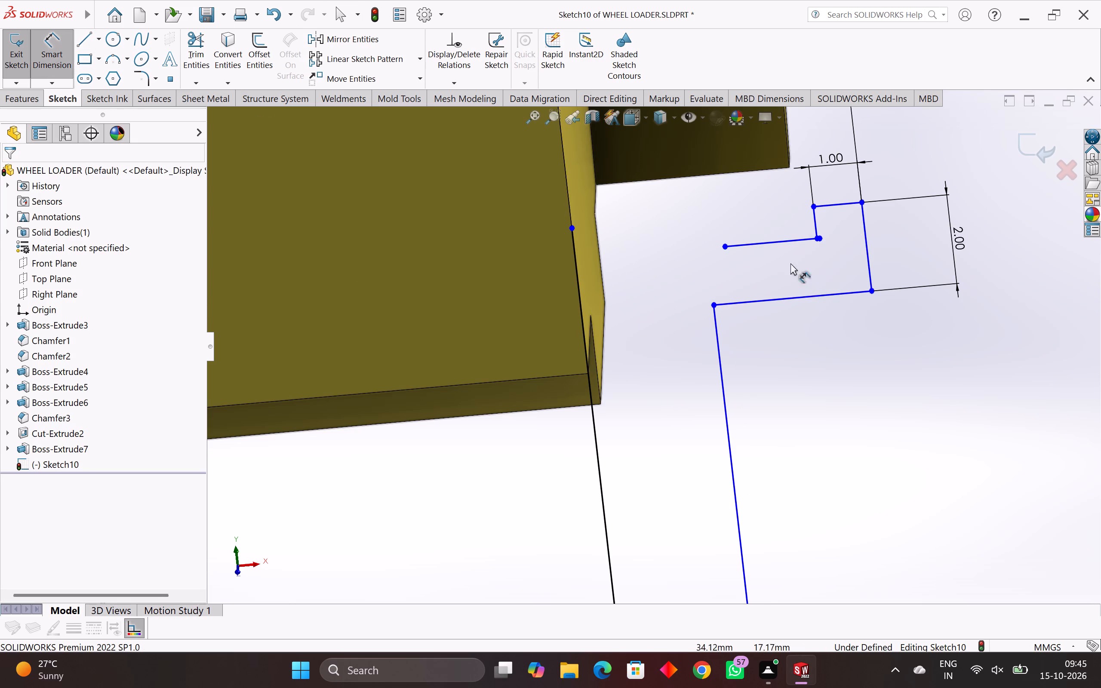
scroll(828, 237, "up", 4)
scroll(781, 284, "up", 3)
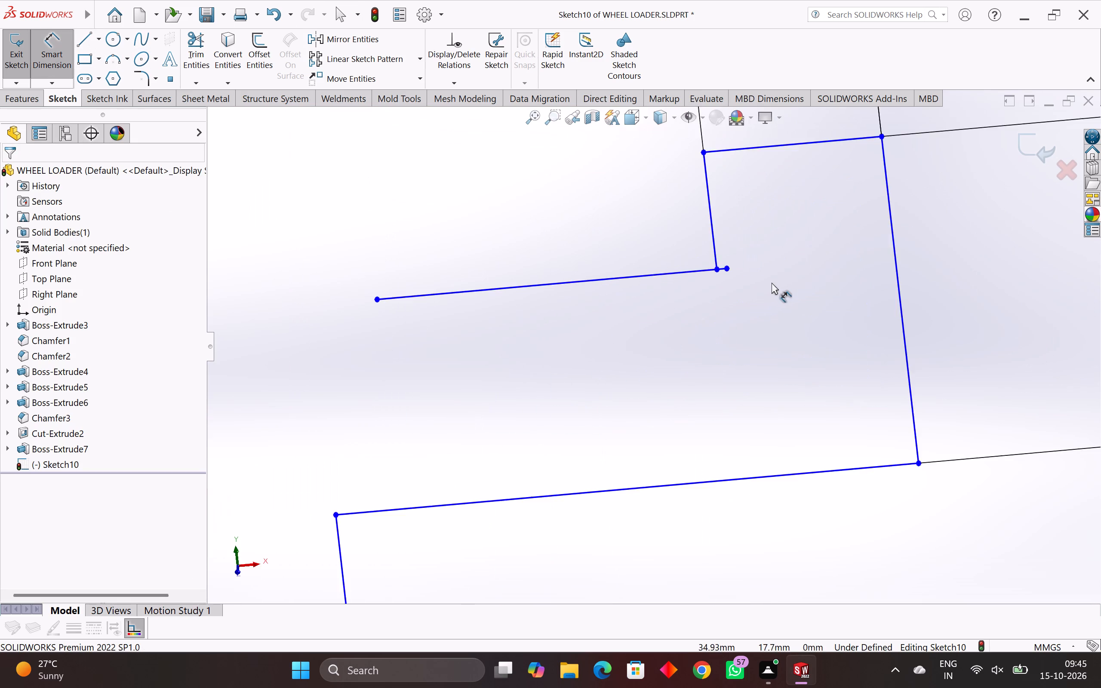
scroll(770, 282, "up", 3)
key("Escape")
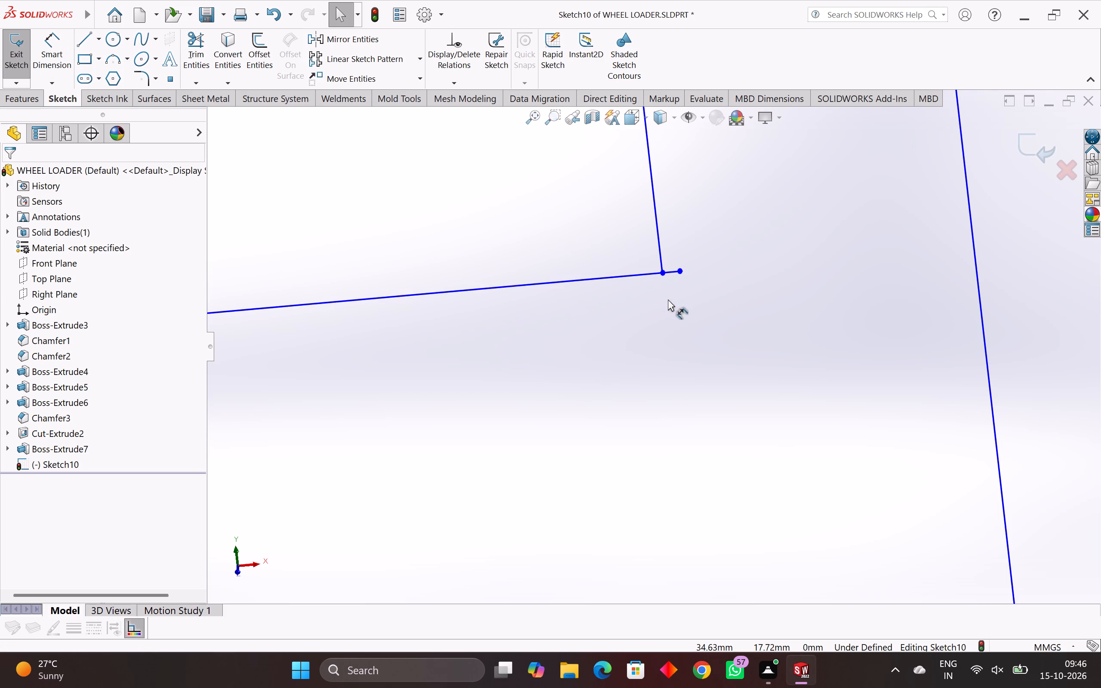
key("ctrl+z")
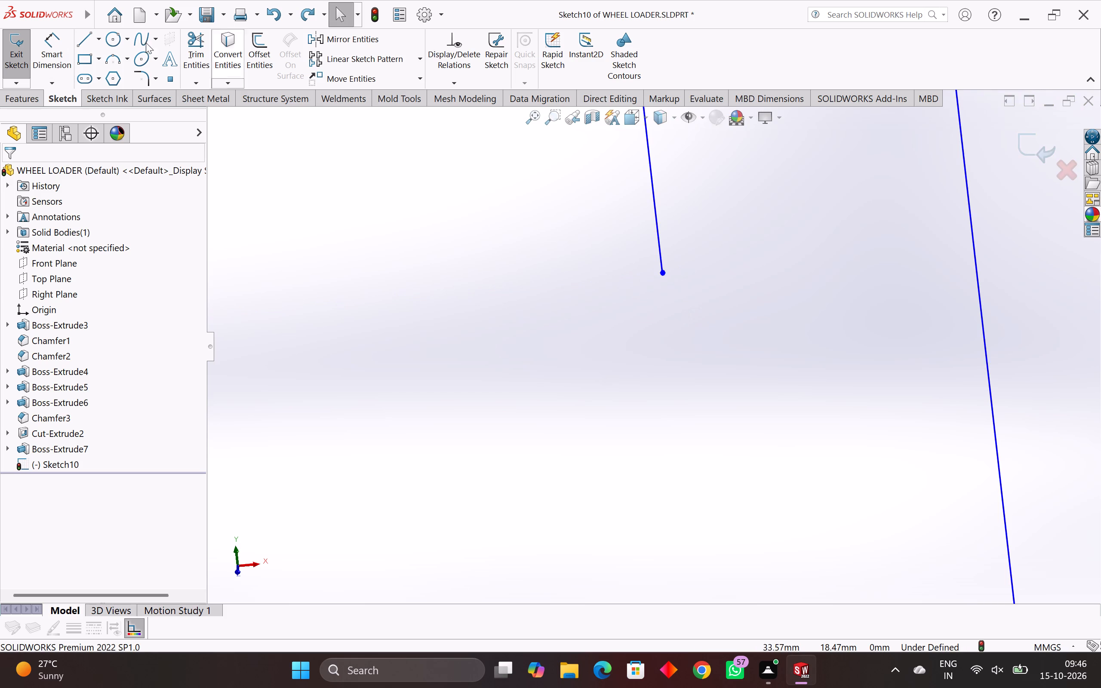
Sketch a horizontal line about 1.27 mm long toward the body from the lower endpoint of the outermost short vertical line.
left_click(82, 41)
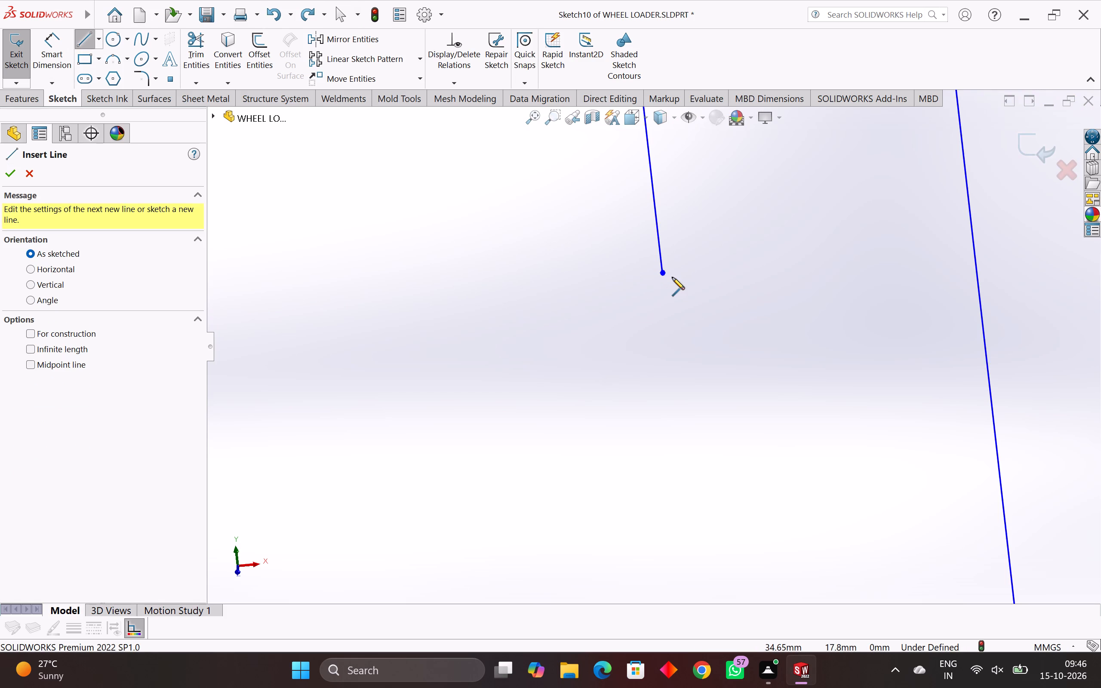
left_click(662, 272)
scroll(506, 278, "down", 4)
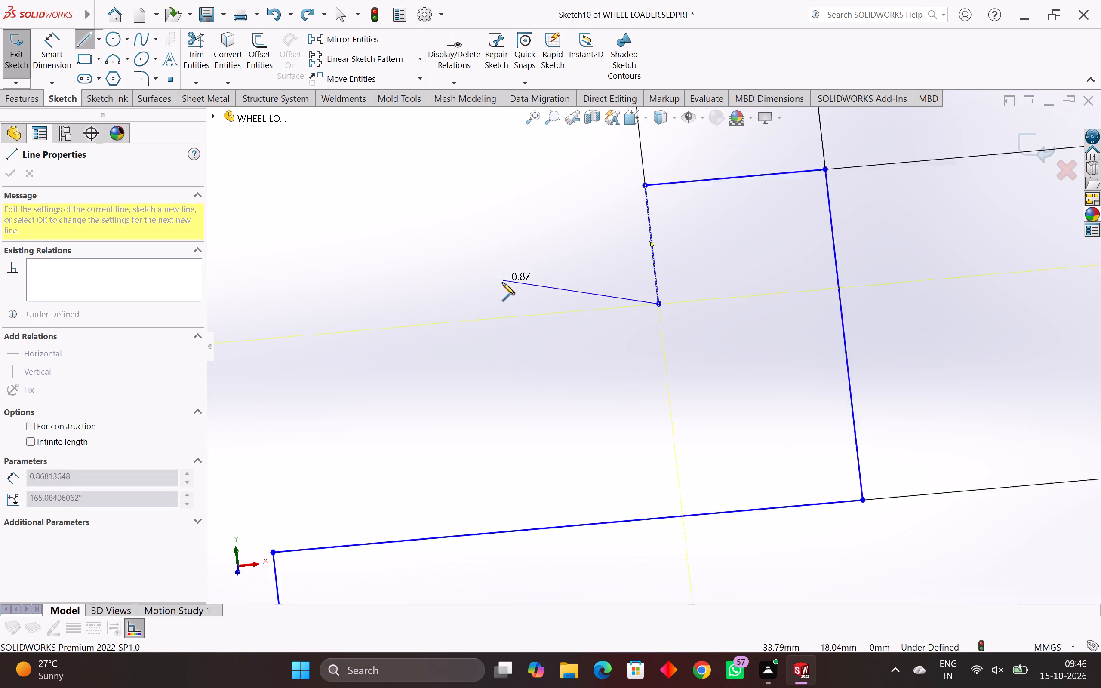
scroll(490, 306, "down", 2)
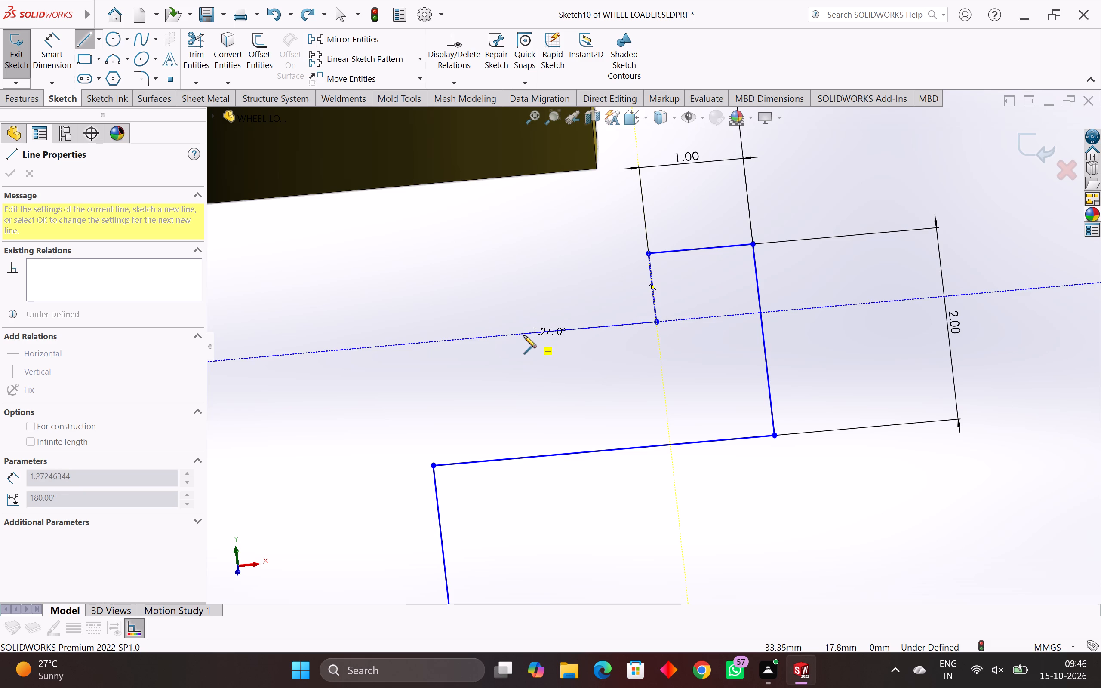
left_click(524, 335)
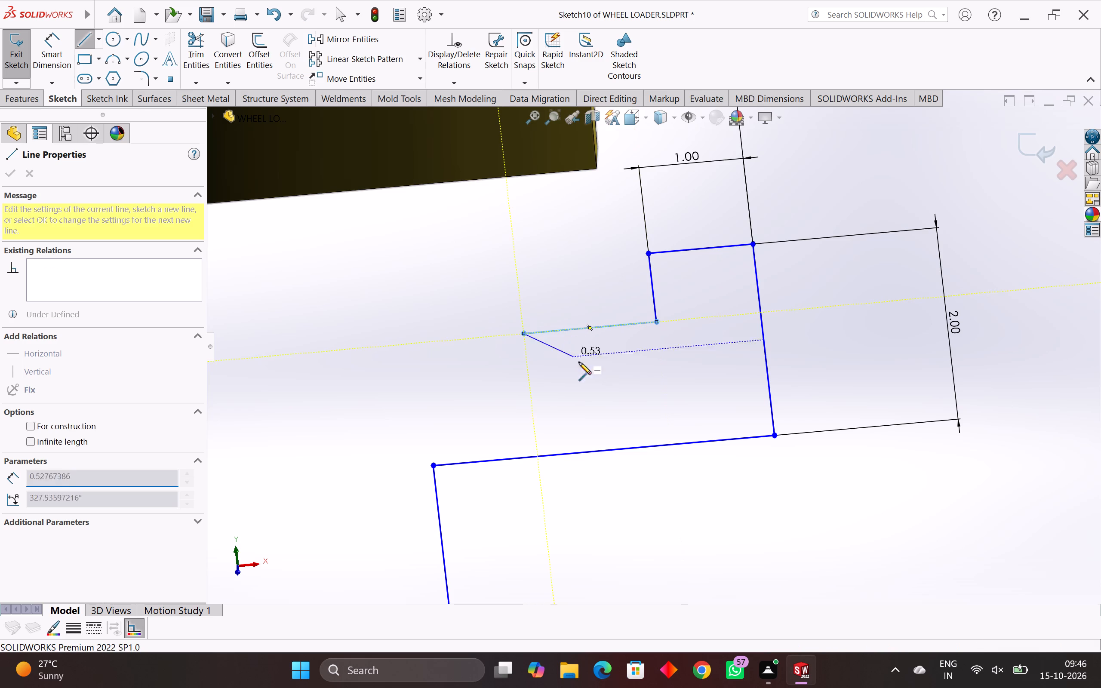
key("Escape")
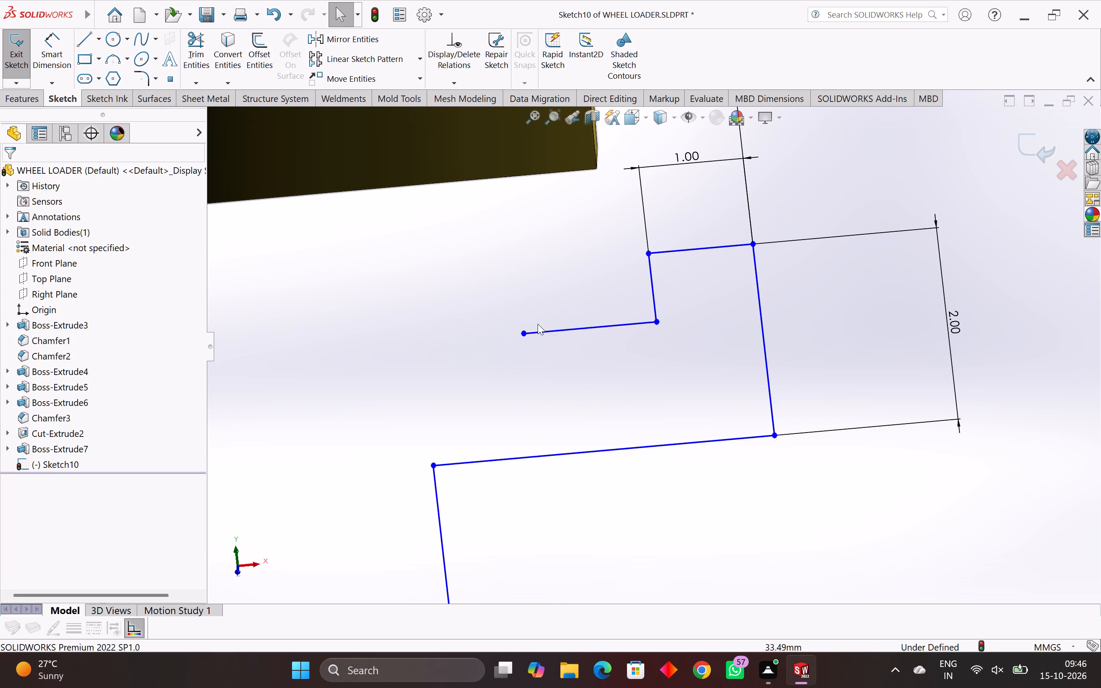
Dimension the length of the new horizontal notch line as 0.75 mm.
left_click(48, 51)
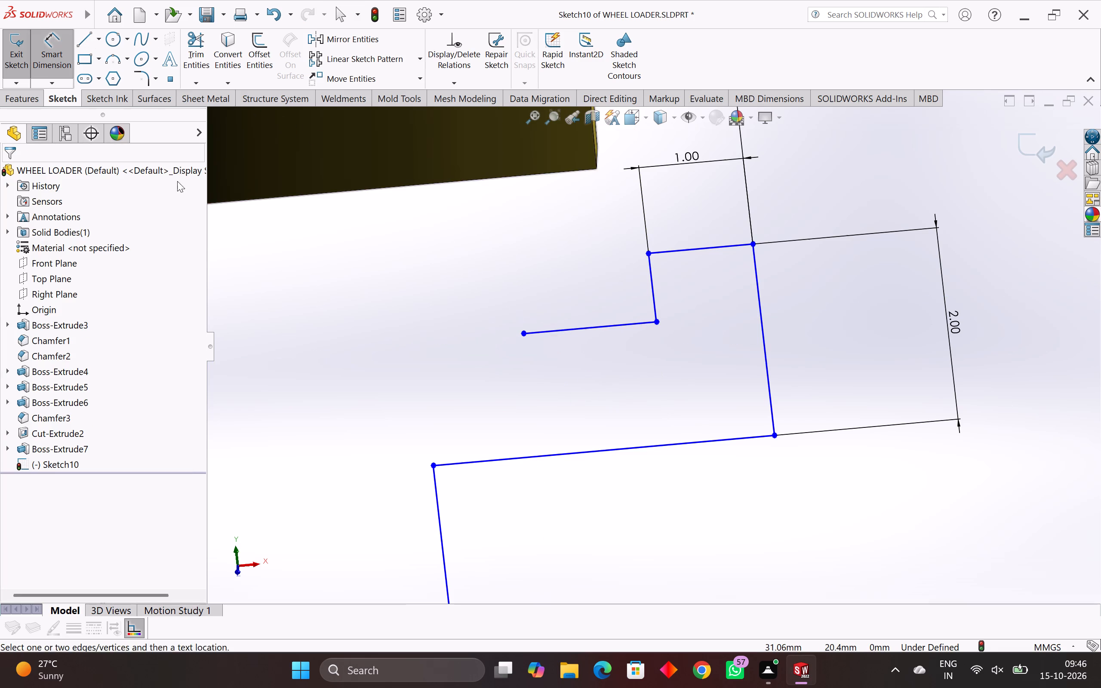
left_click(589, 329)
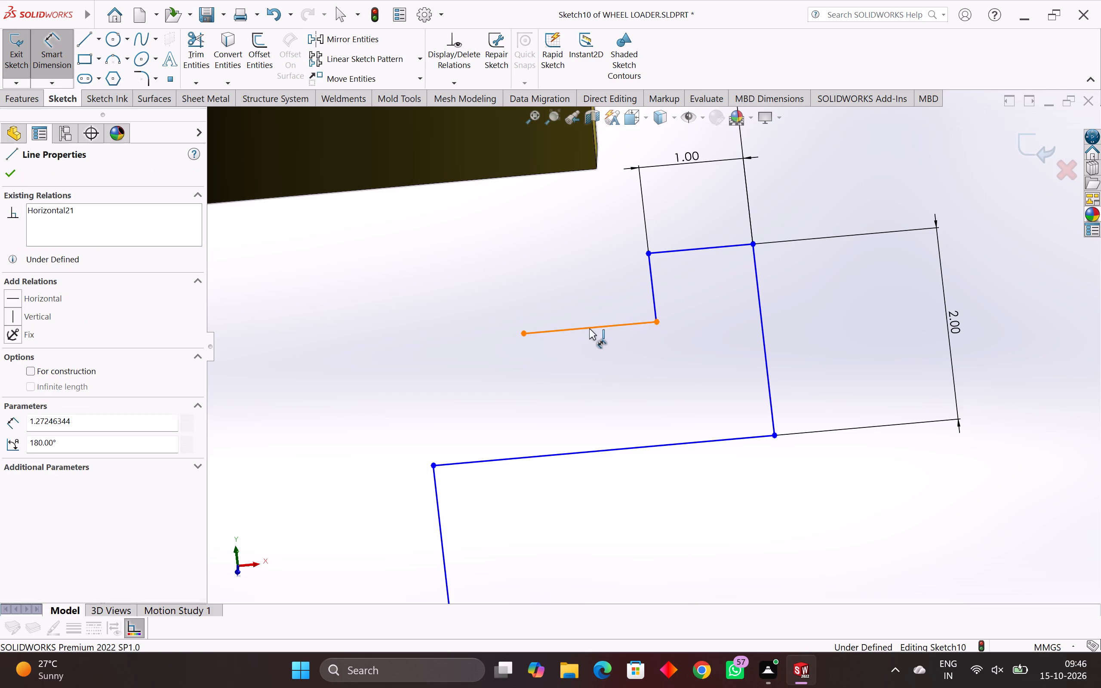
left_click(587, 357)
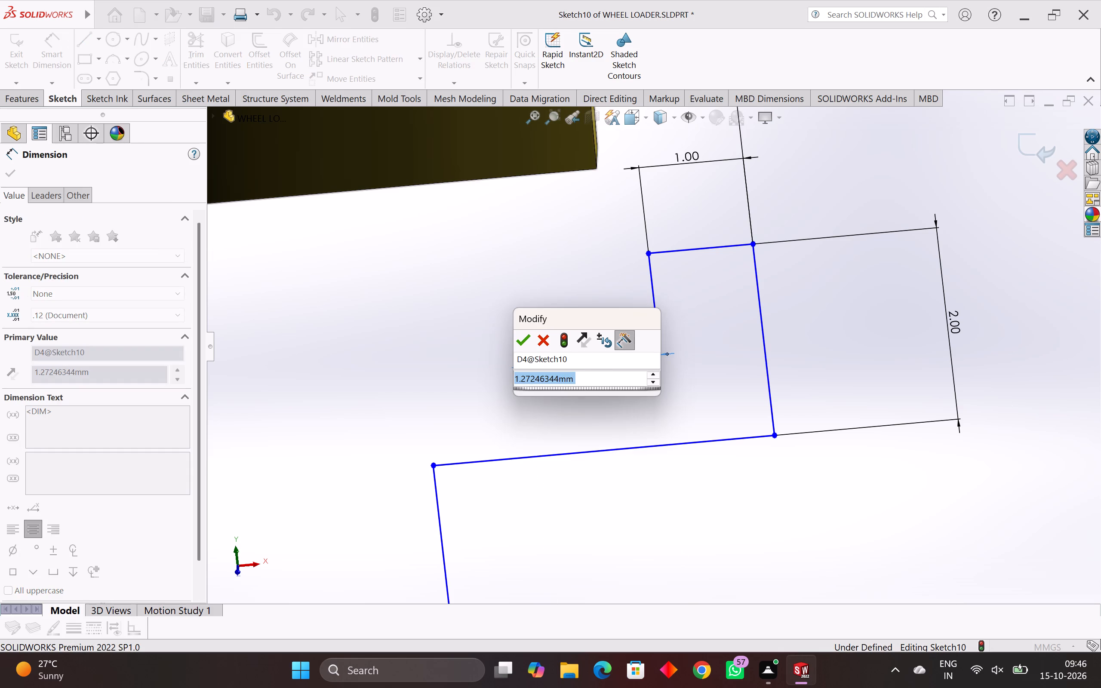
type("0.75")
key("Return")
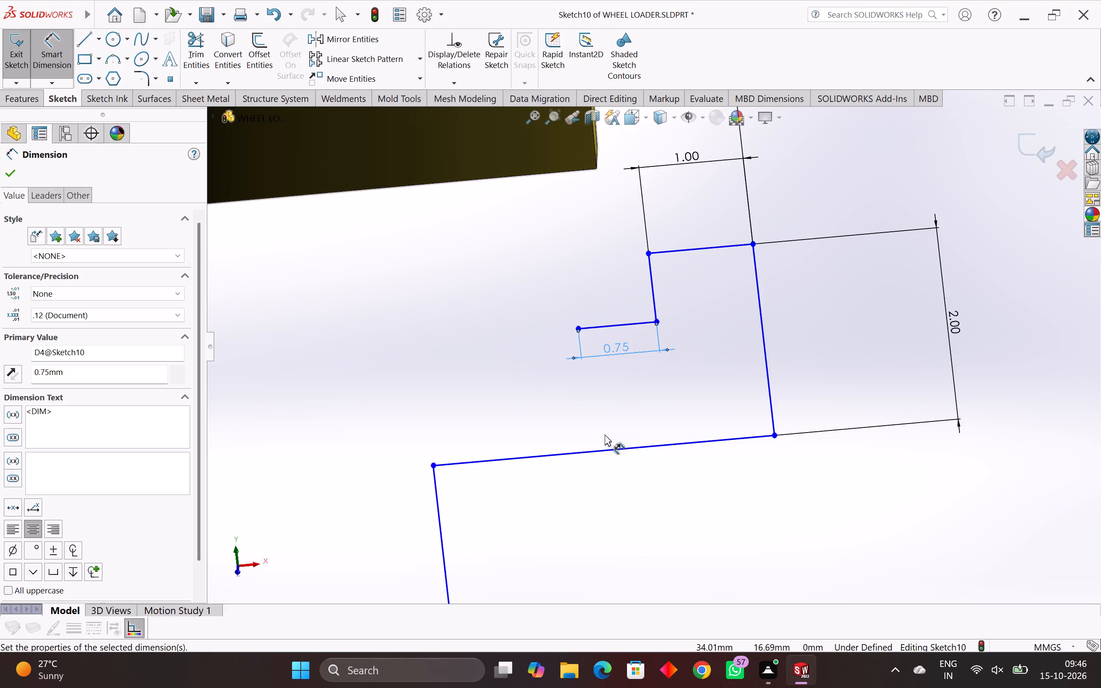
Sketch a vertical line about 0.72 mm upward from the free end of the 0.75 mm notch line, level with the top line.
scroll(594, 370, "down", 4)
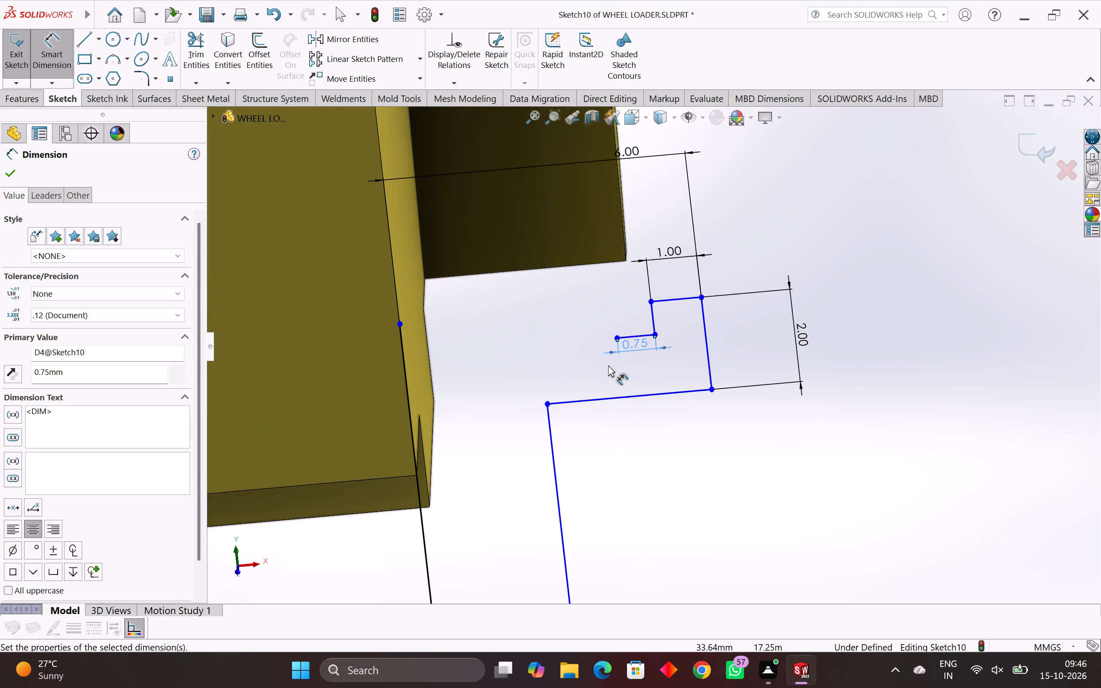
key("space")
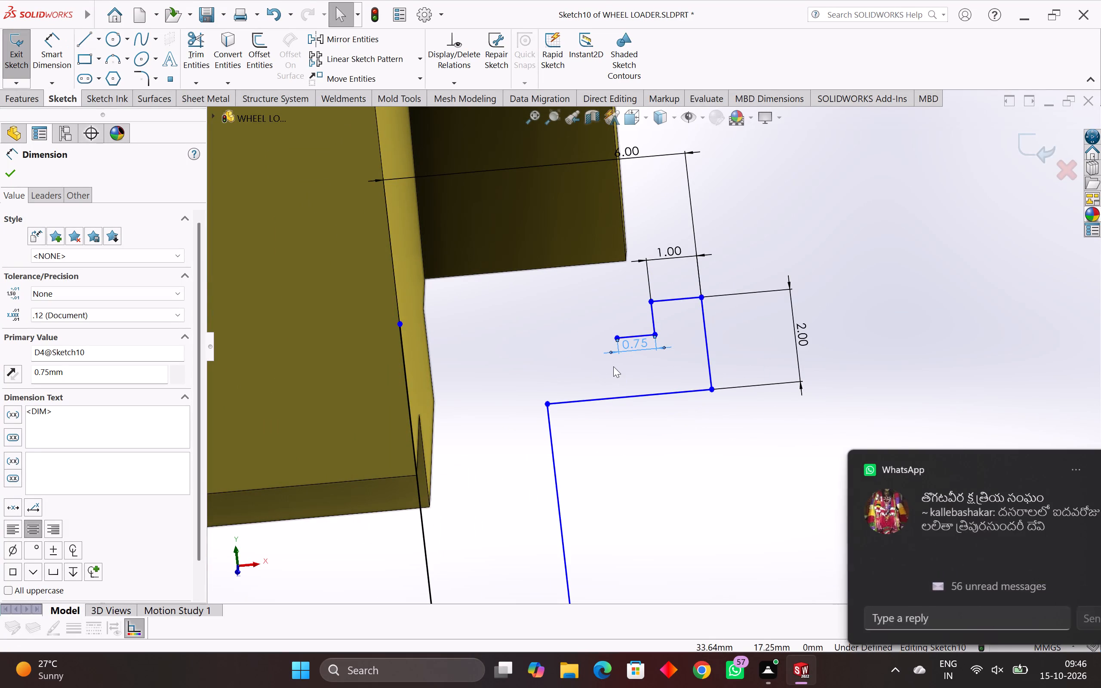
key("l")
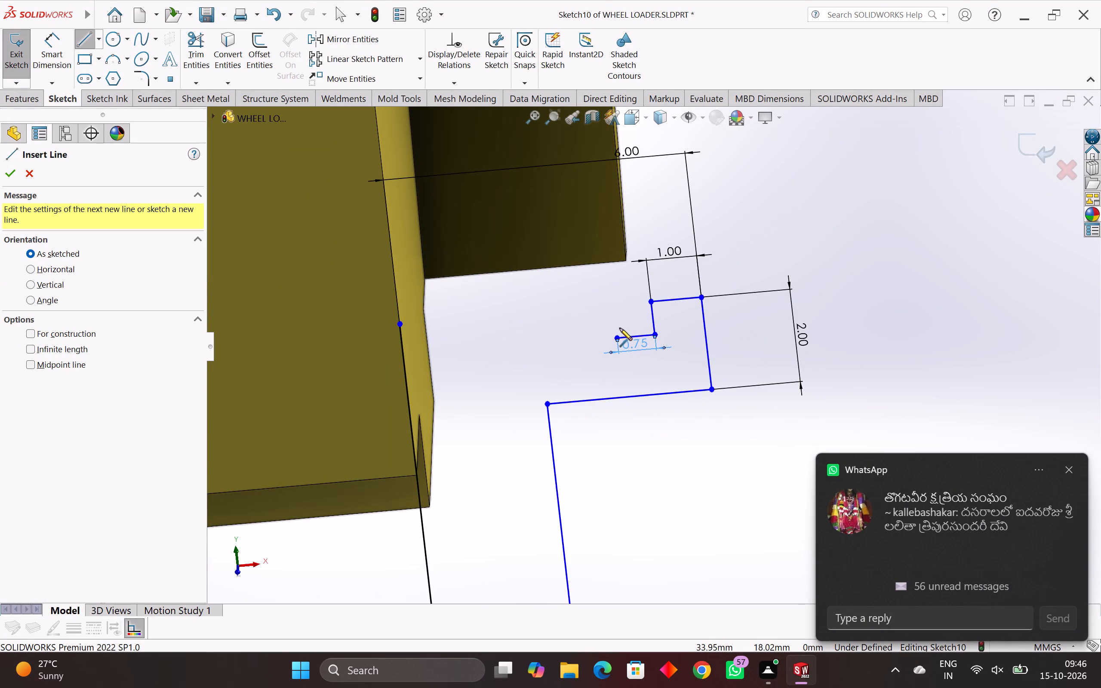
left_click(618, 338)
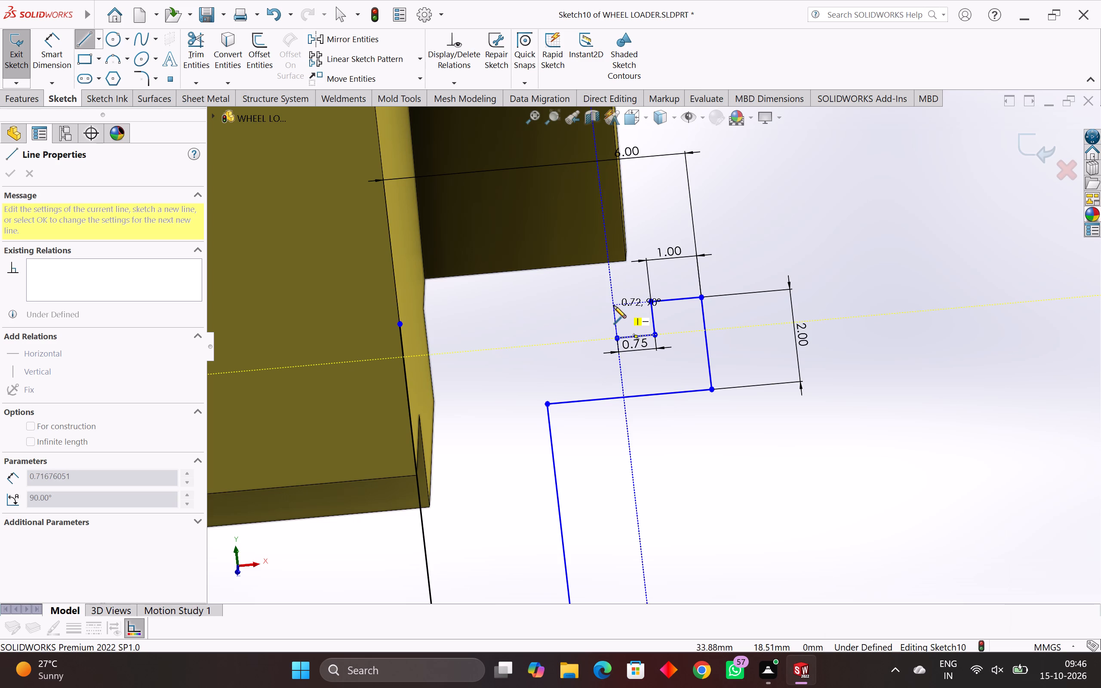
left_click(614, 306)
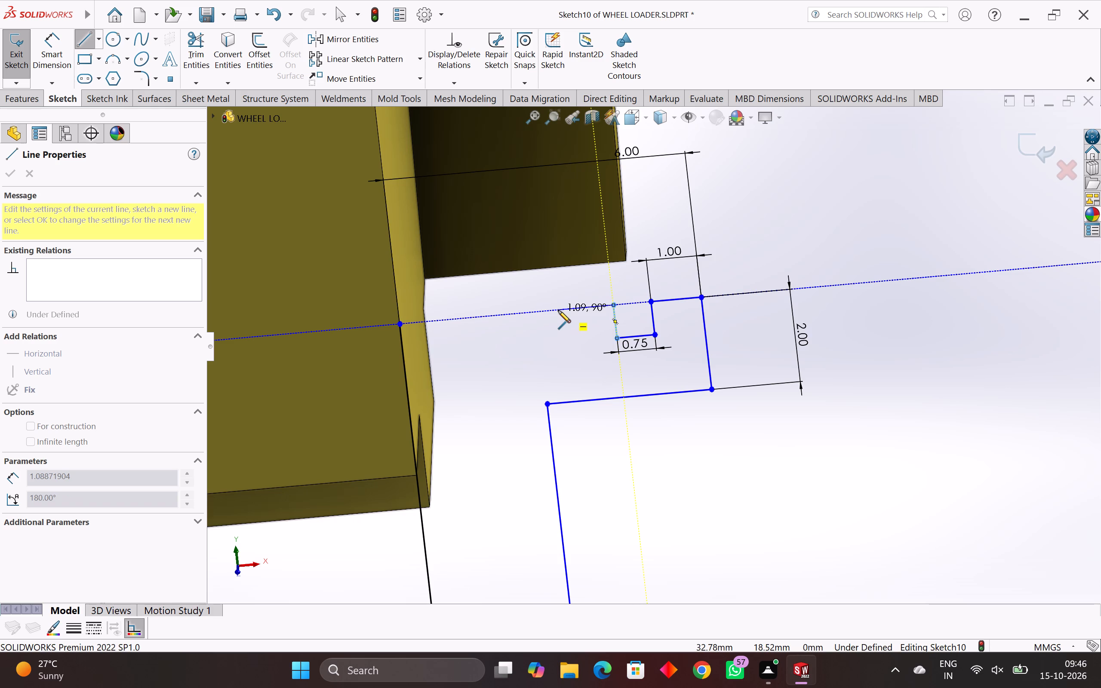
key("Escape")
Sketch a stepped chain from the body-side endpoint: short horizontal line outward, vertical line about 0.72 mm down, and short horizontal line outward.
key("l")
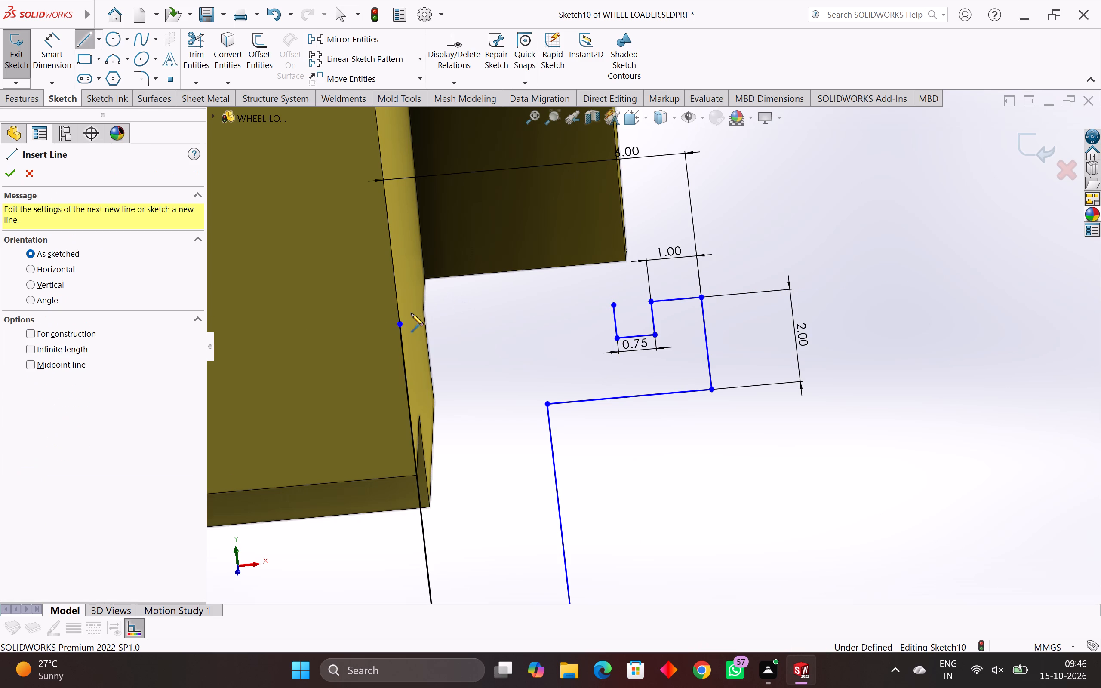
left_click(400, 323)
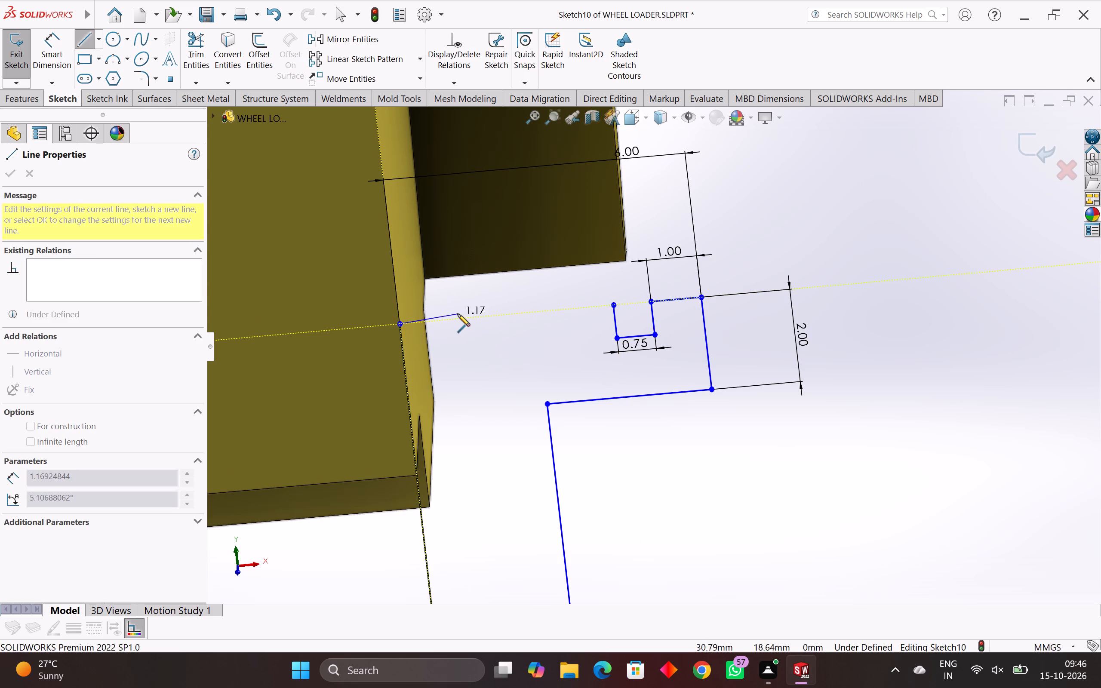
left_click(455, 319)
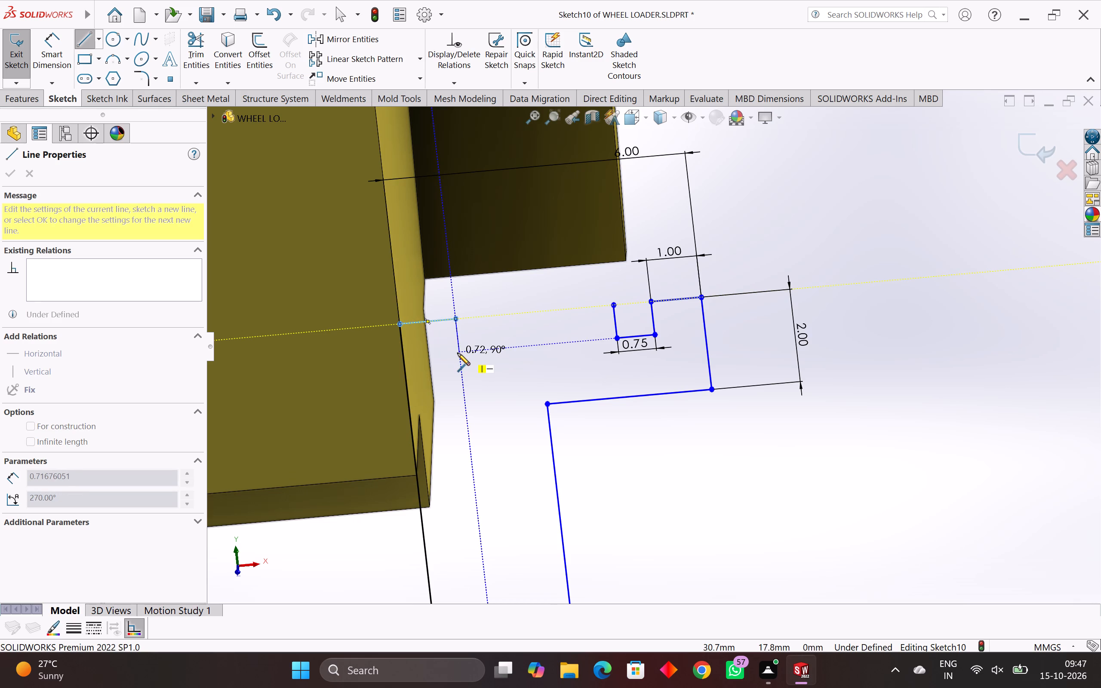
left_click(458, 353)
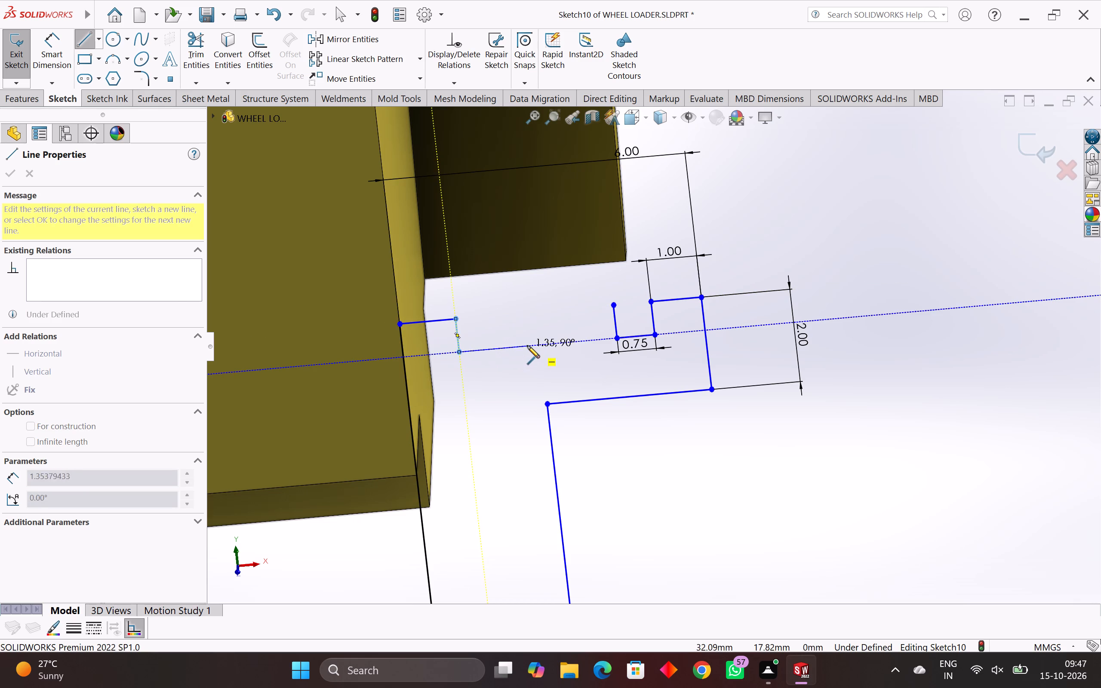
left_click(504, 347)
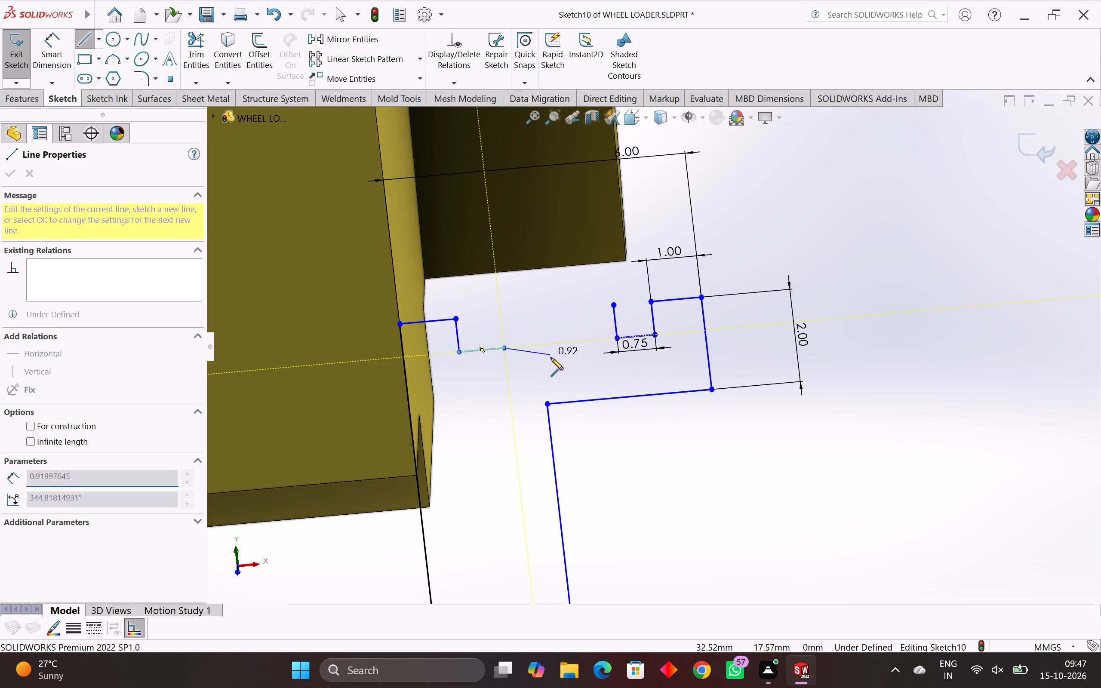
key("Escape")
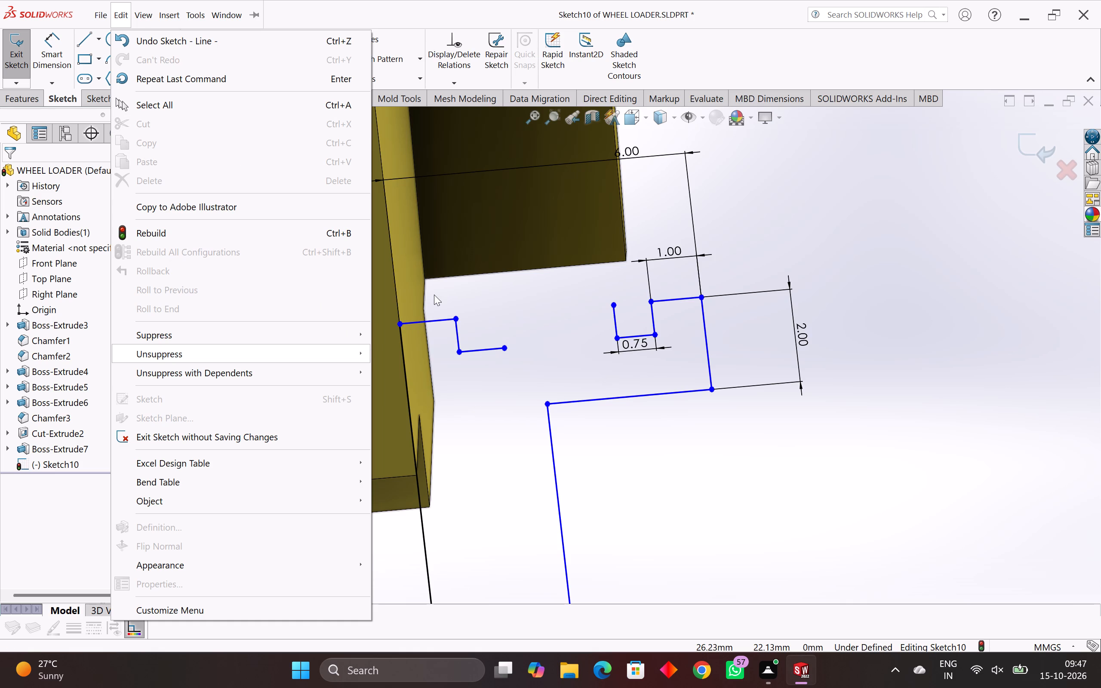
Delete the three-line stepped chain that starts at the body-side endpoint of the profile.
left_click(455, 329)
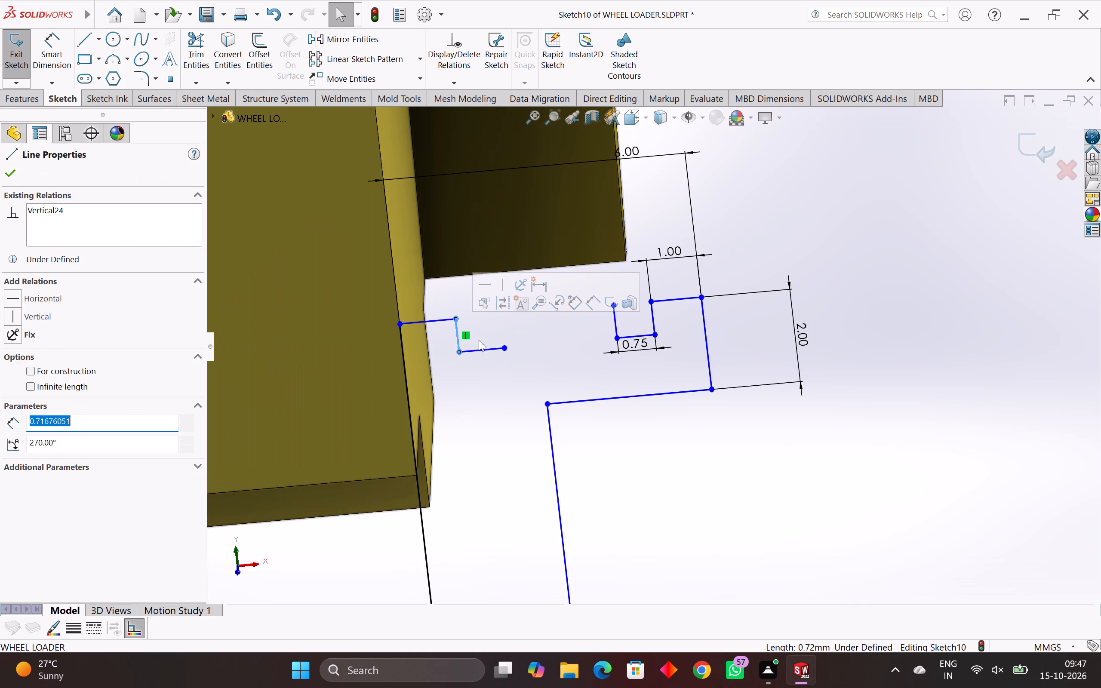
left_click_drag(485, 333, 438, 388)
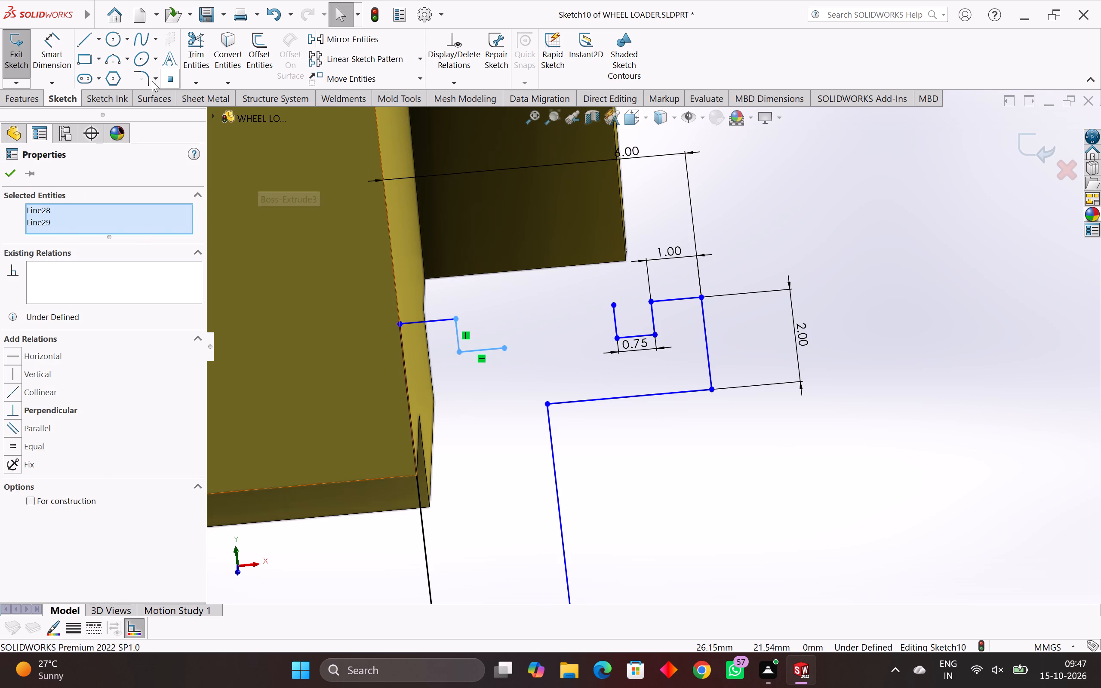
right_click(531, 319)
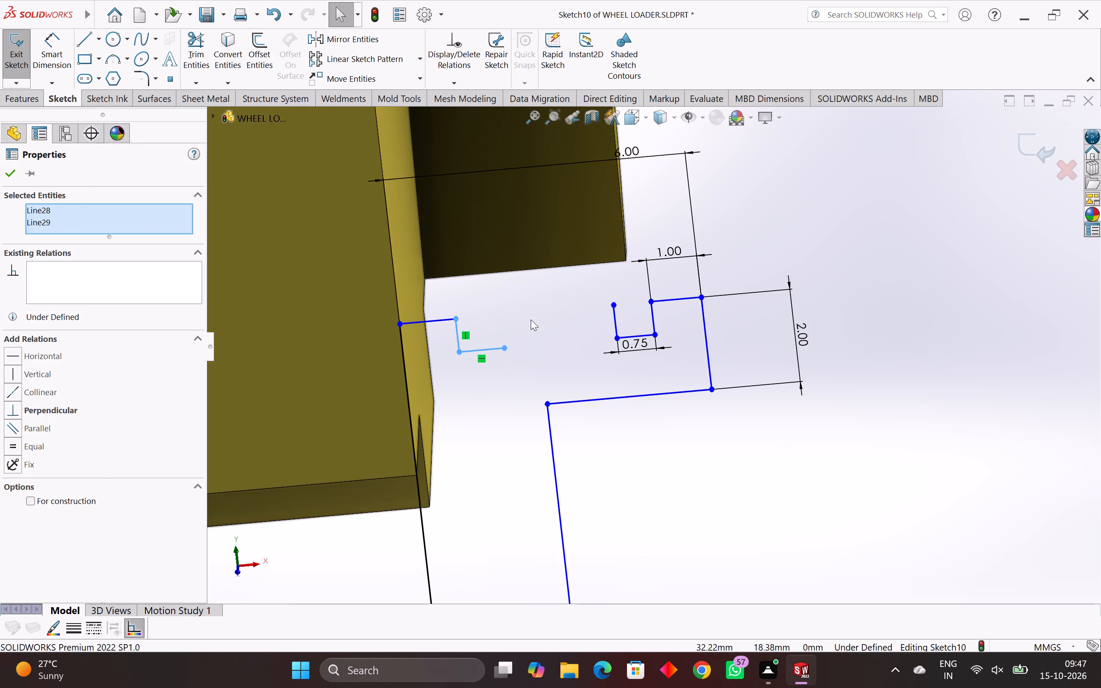
left_click(584, 526)
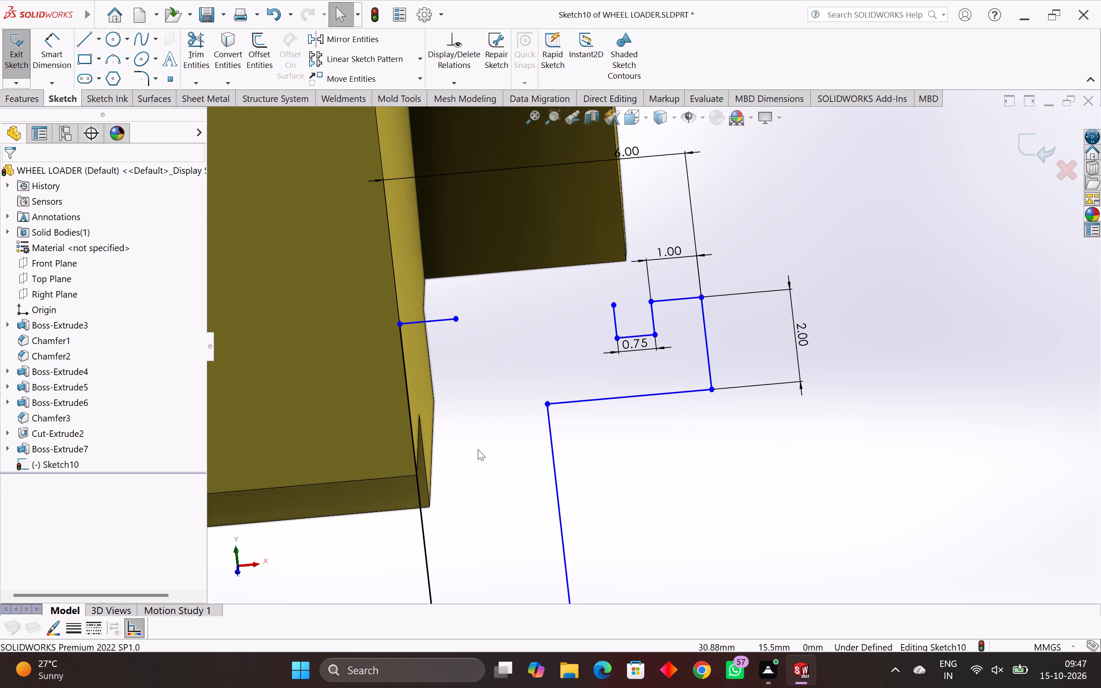
left_click_drag(444, 327, 418, 367)
left_click_drag(434, 316, 424, 357)
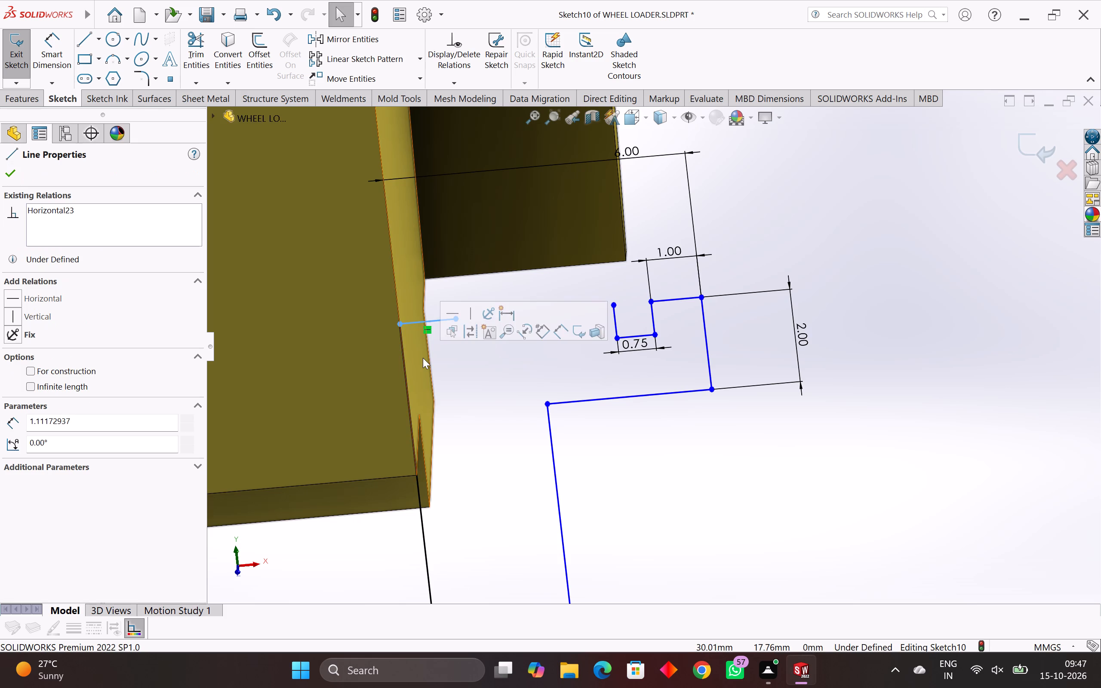
key("Delete")
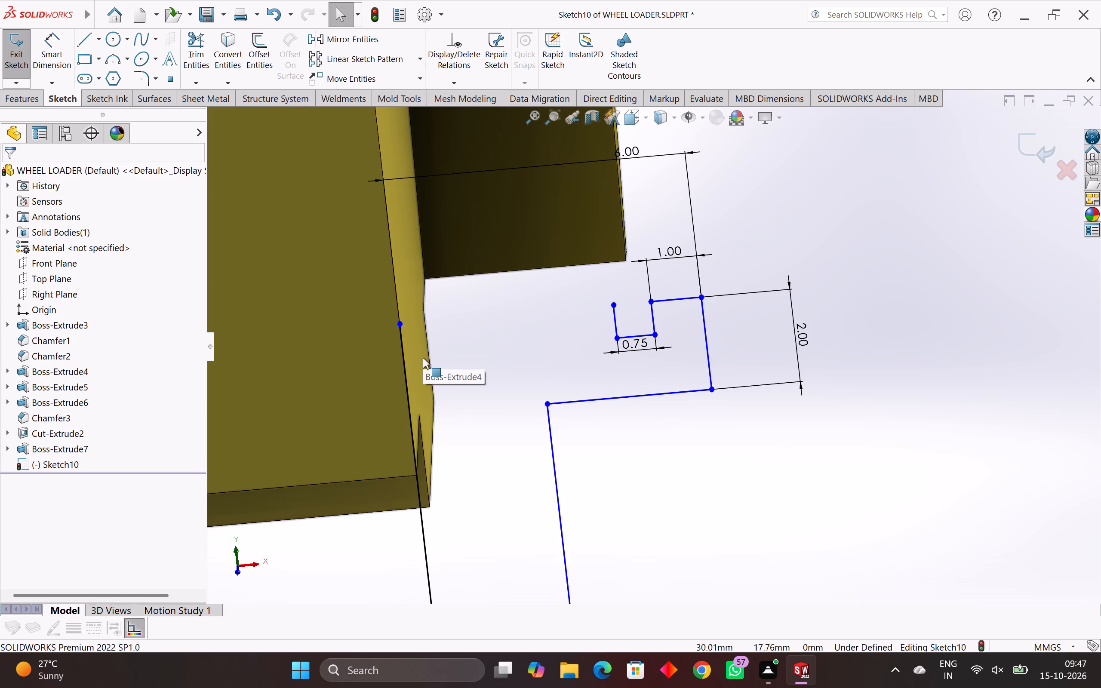
Sketch a stepped chain from the body-side endpoint: horizontal about 2.73 mm outward, vertical about 0.72 mm down, horizontal about 0.84 mm outward.
key("l")
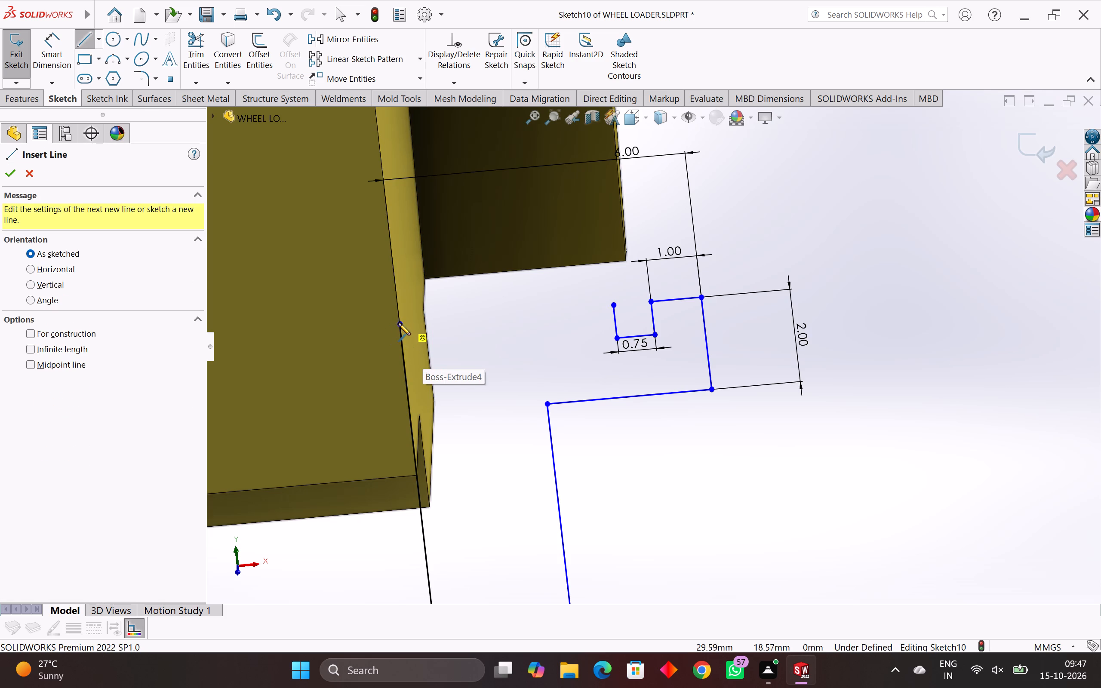
left_click(400, 323)
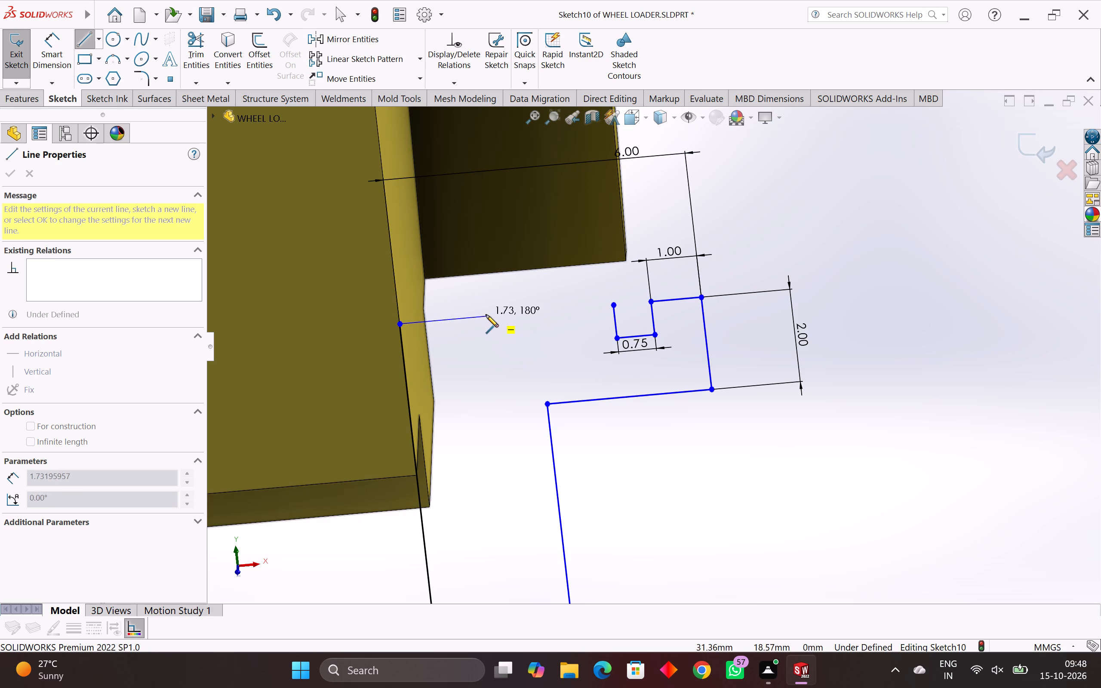
left_click(537, 312)
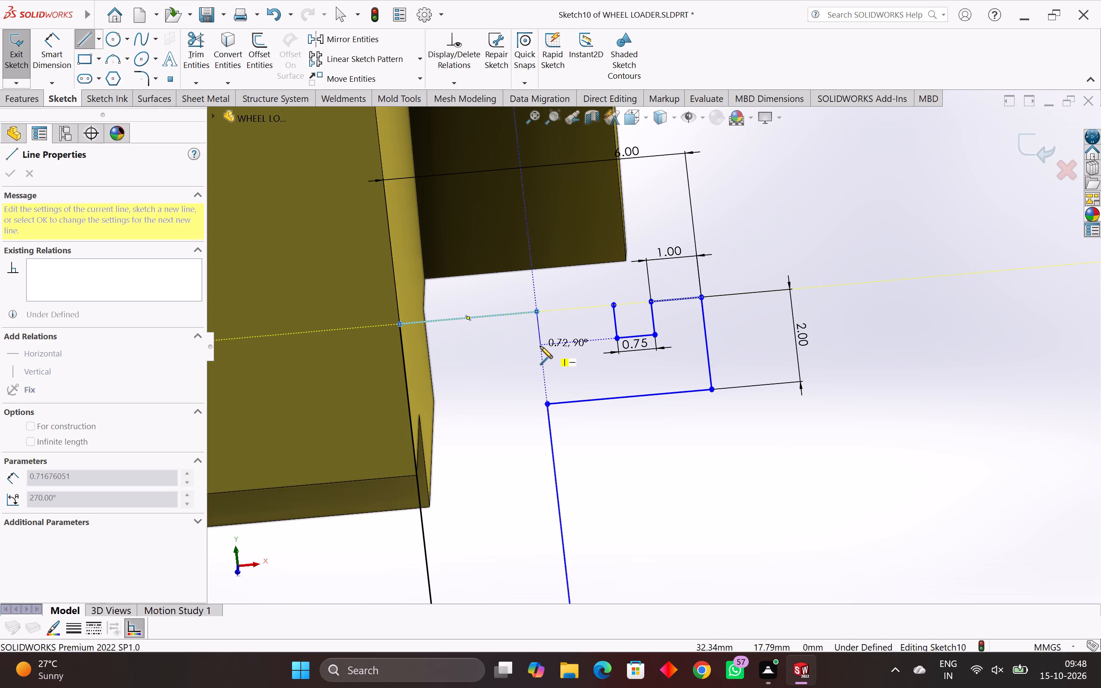
left_click(540, 346)
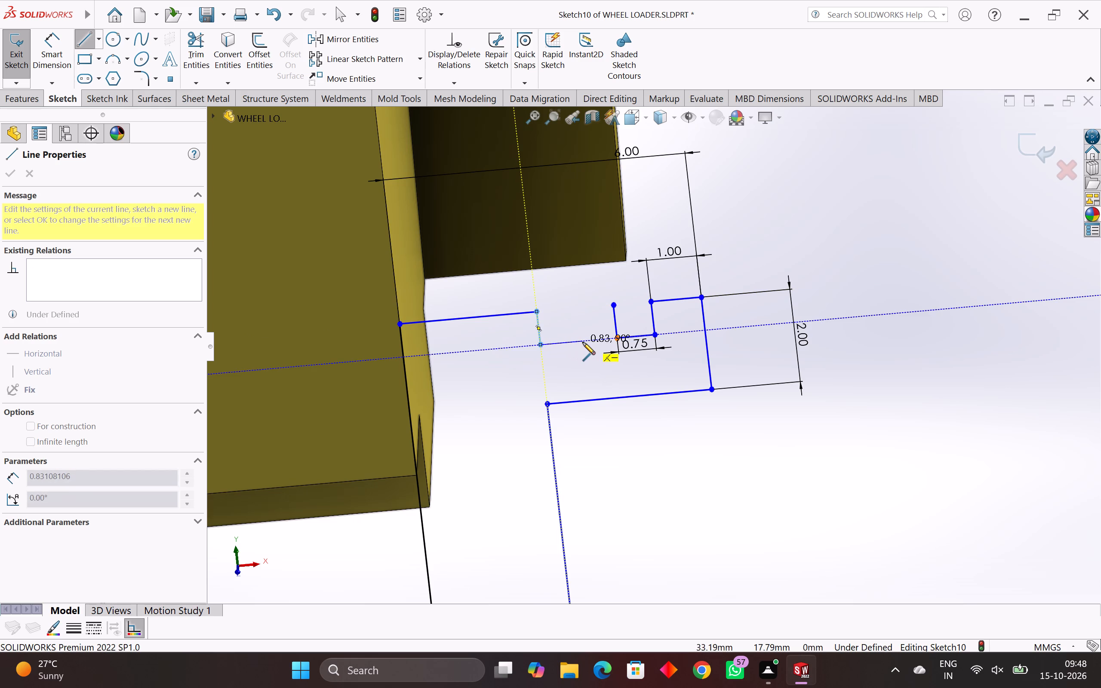
left_click(583, 342)
key("Escape")
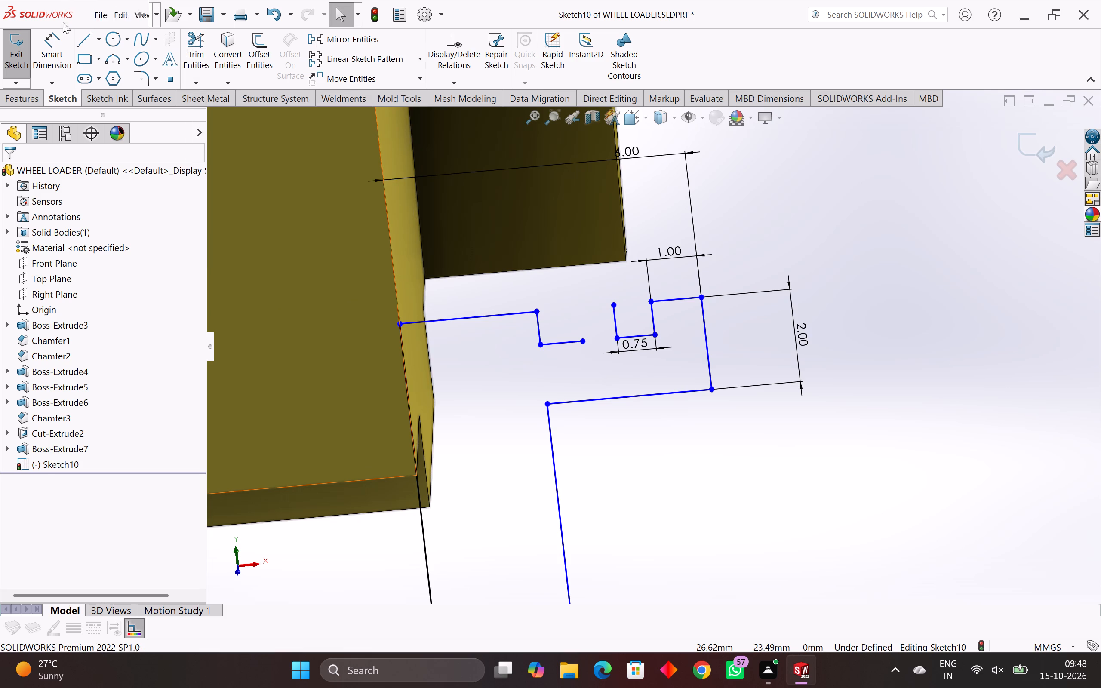
Dimension the length of the chain's lower horizontal line as 0.75 mm.
left_click(49, 38)
left_click(557, 344)
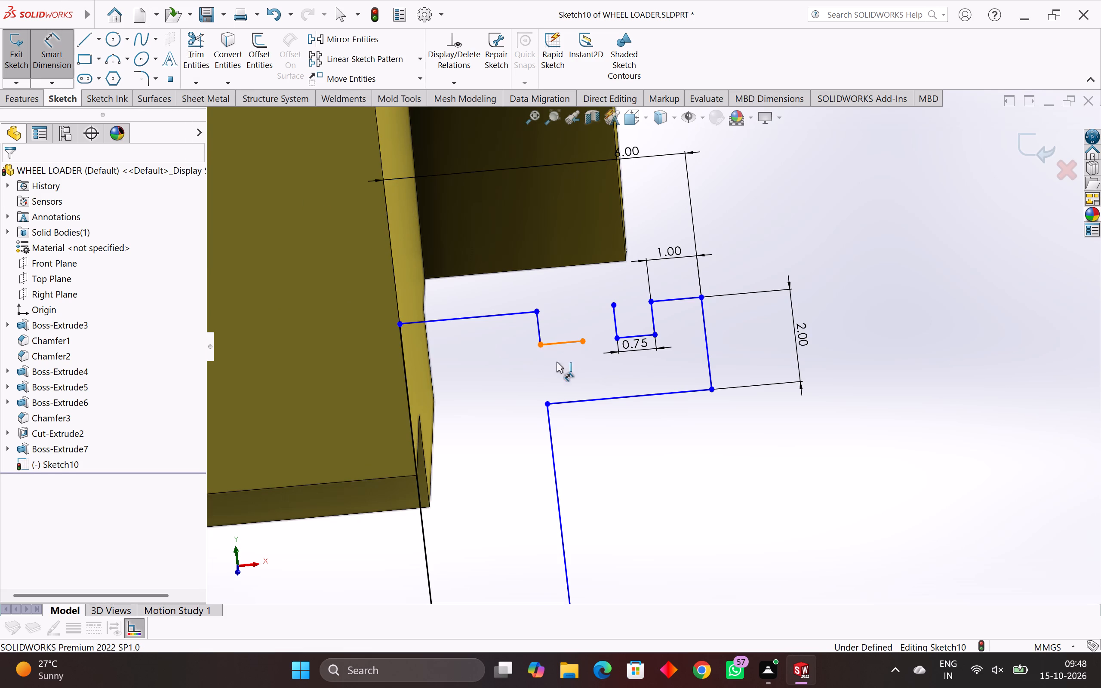
left_click(554, 373)
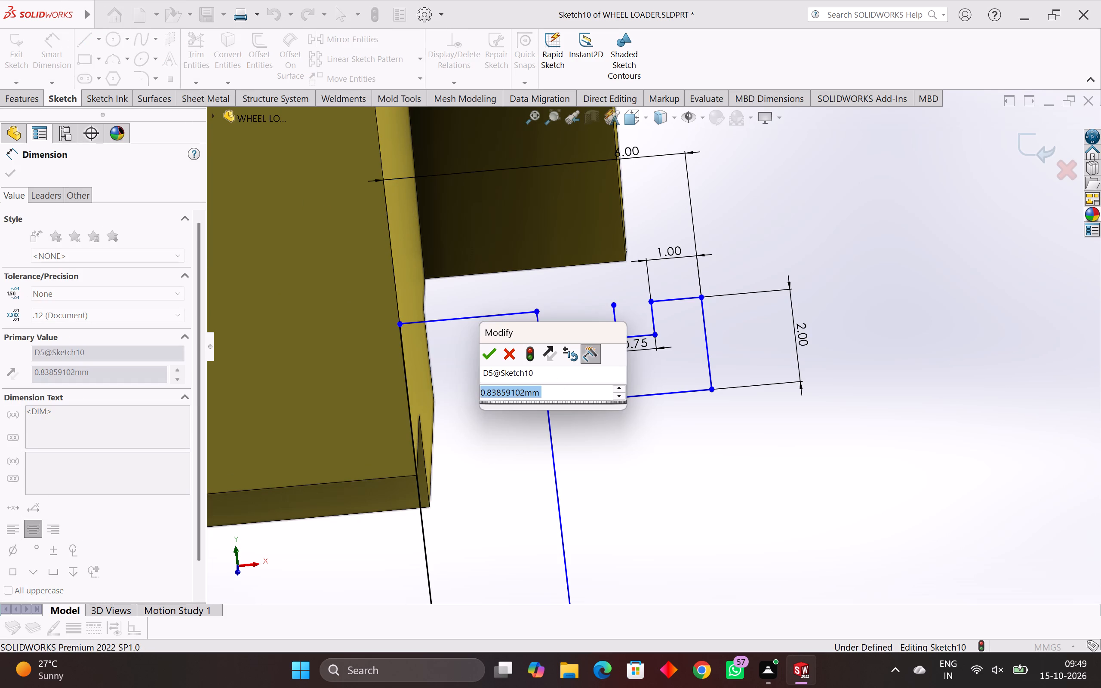
key("period")
type("75")
key("Return")
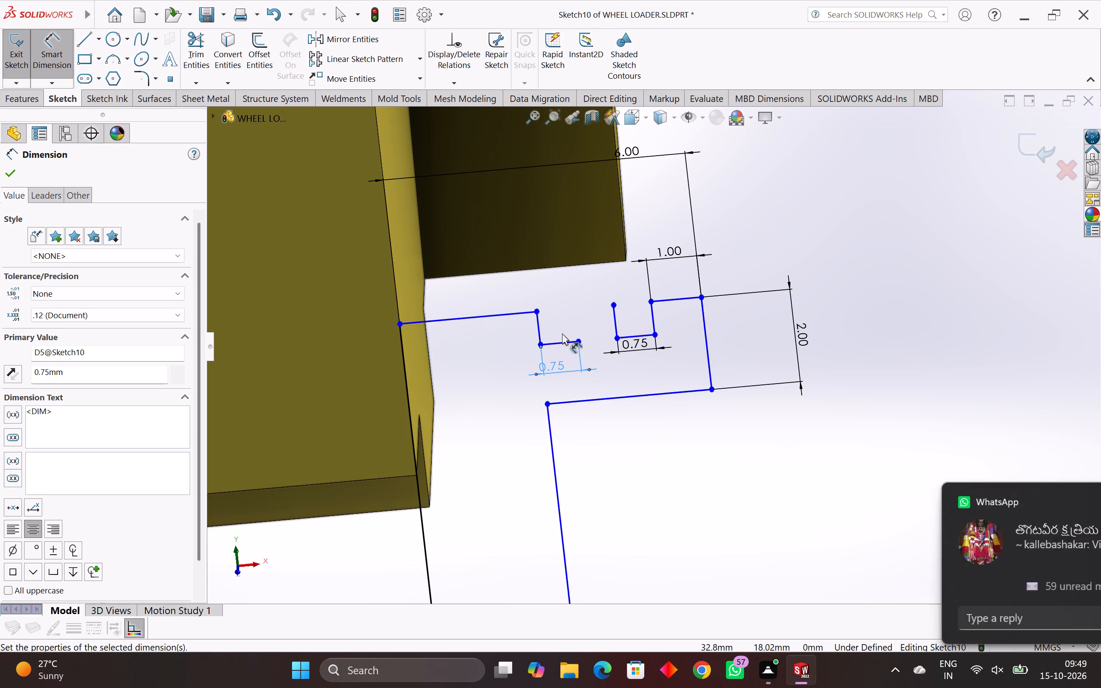
Dimension the length of the upper horizontal line starting at the body edge as 2.5 mm.
left_click(467, 317)
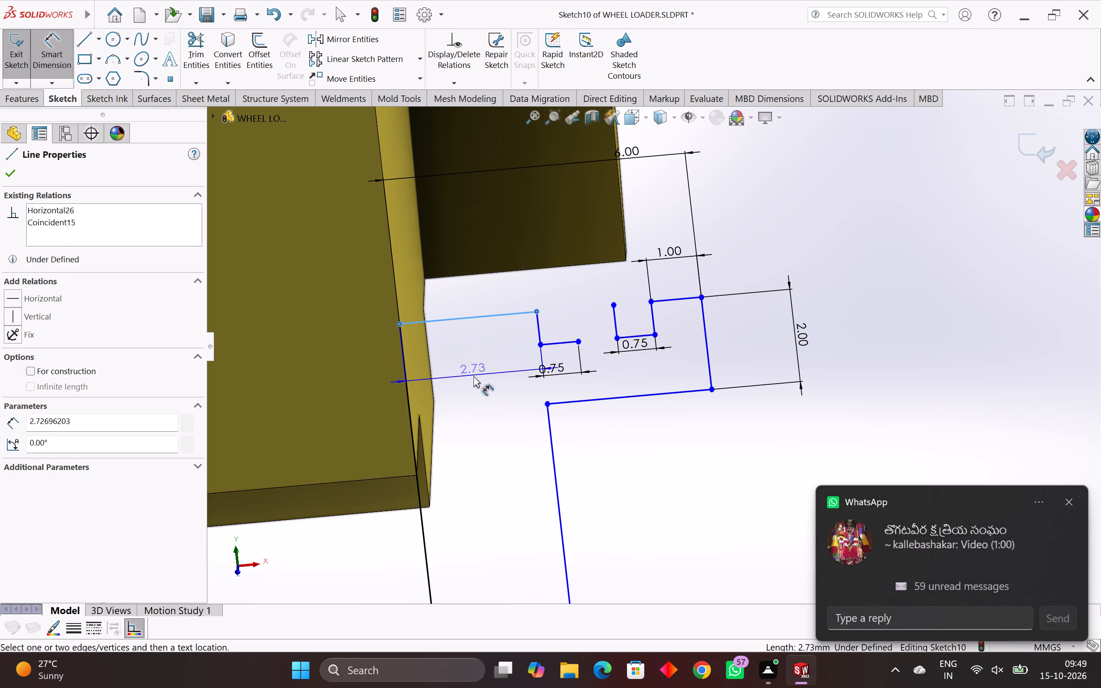
left_click(474, 386)
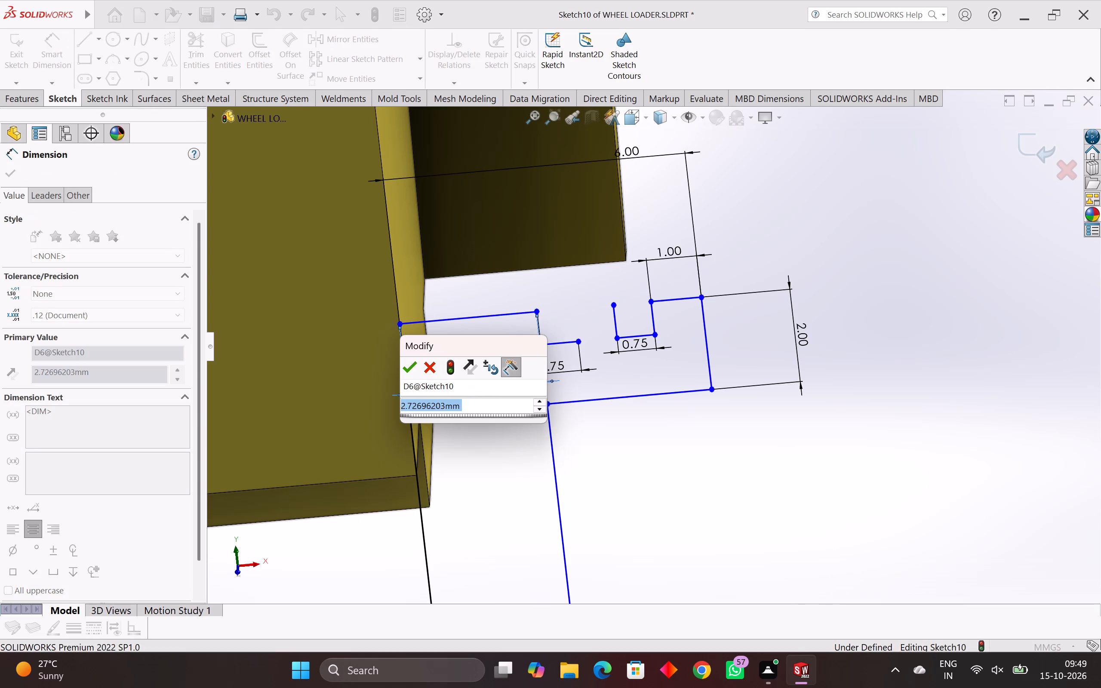
type("2.5")
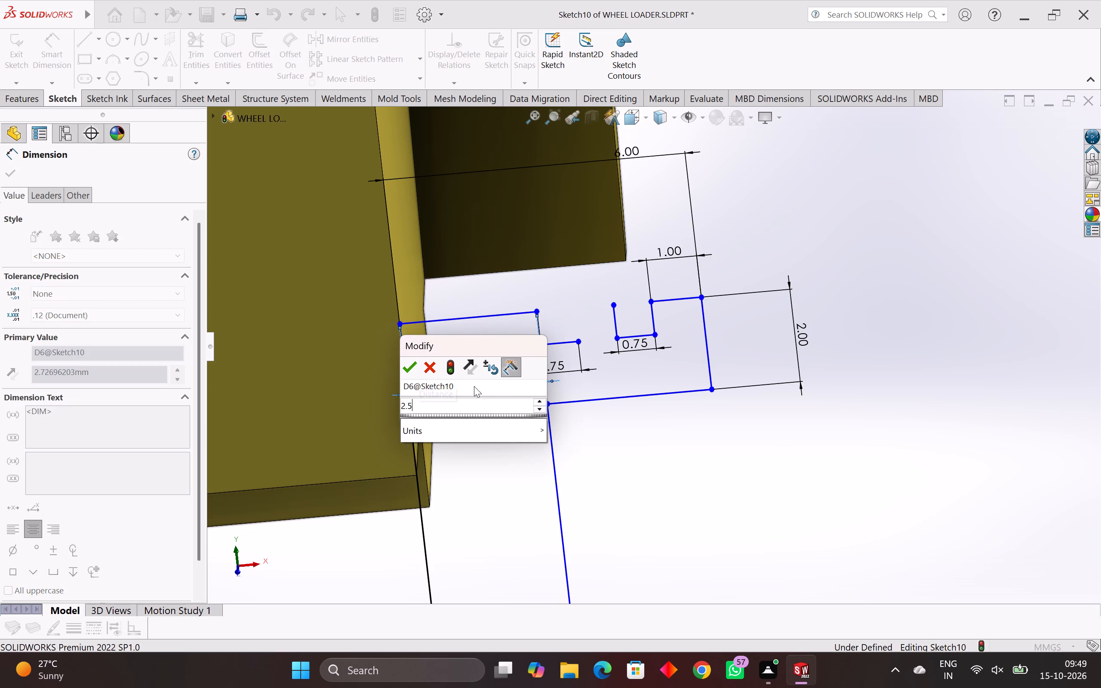
key("Return")
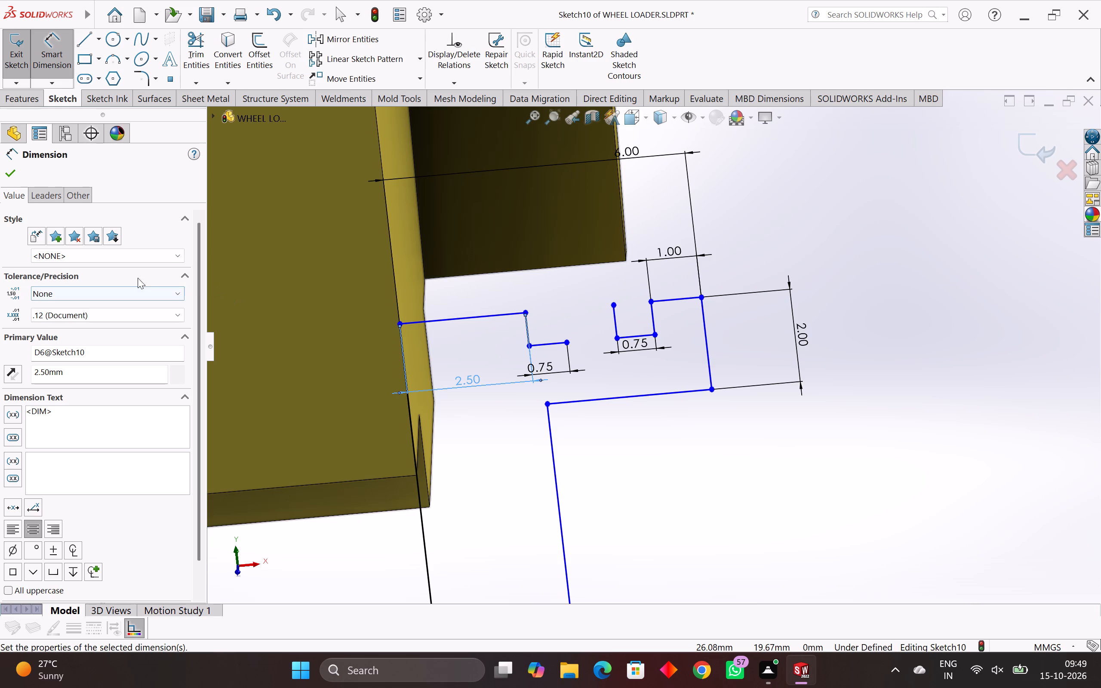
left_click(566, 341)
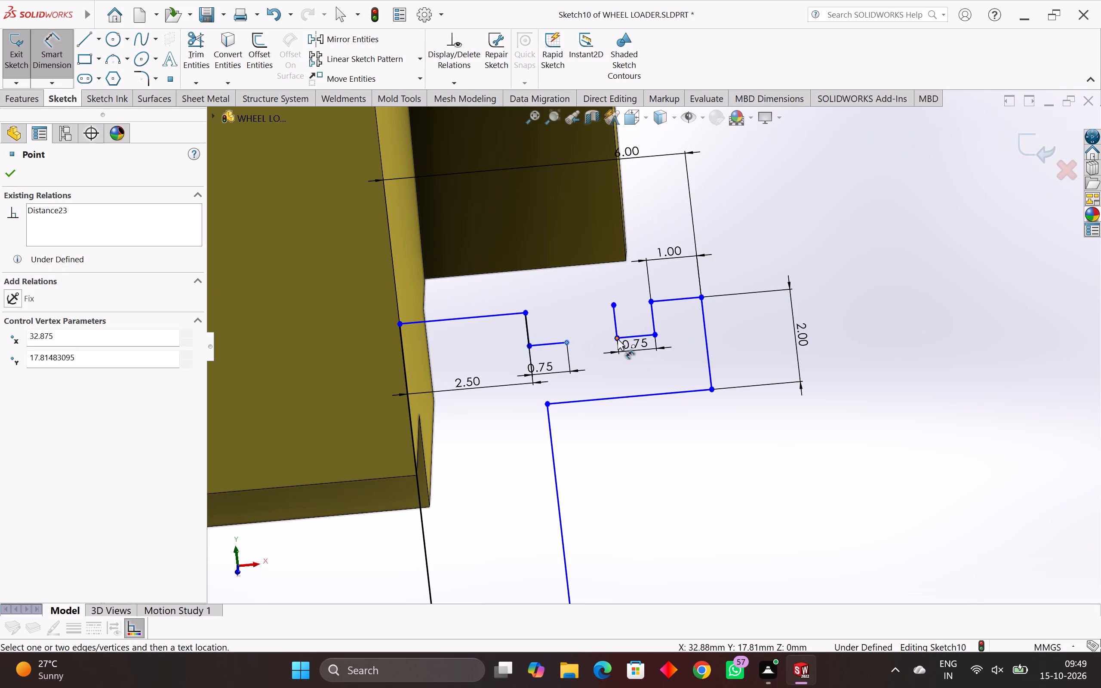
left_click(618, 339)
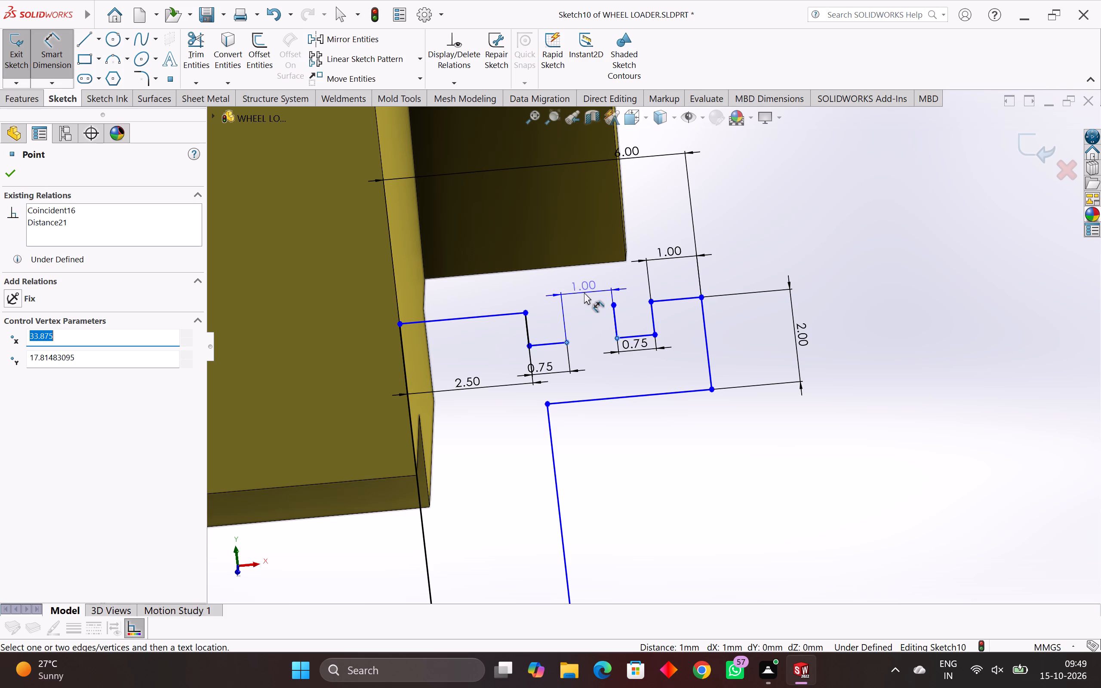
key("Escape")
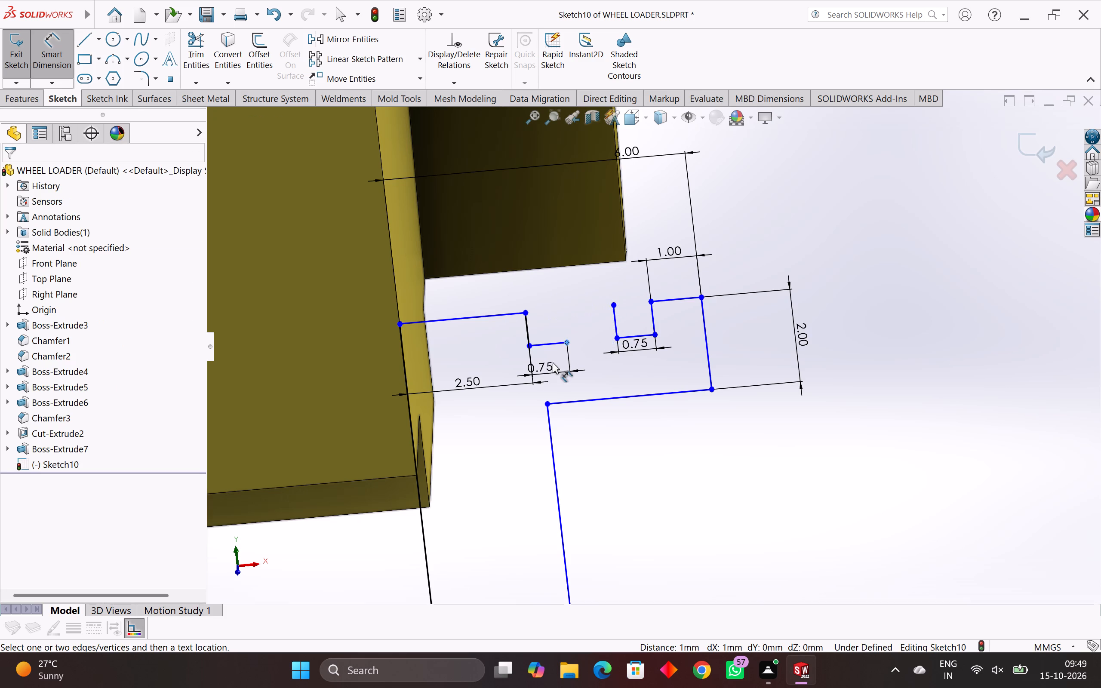
Delete the 0.75 mm dimension from the notch line nearer the body.
left_click(544, 369)
right_click(544, 369)
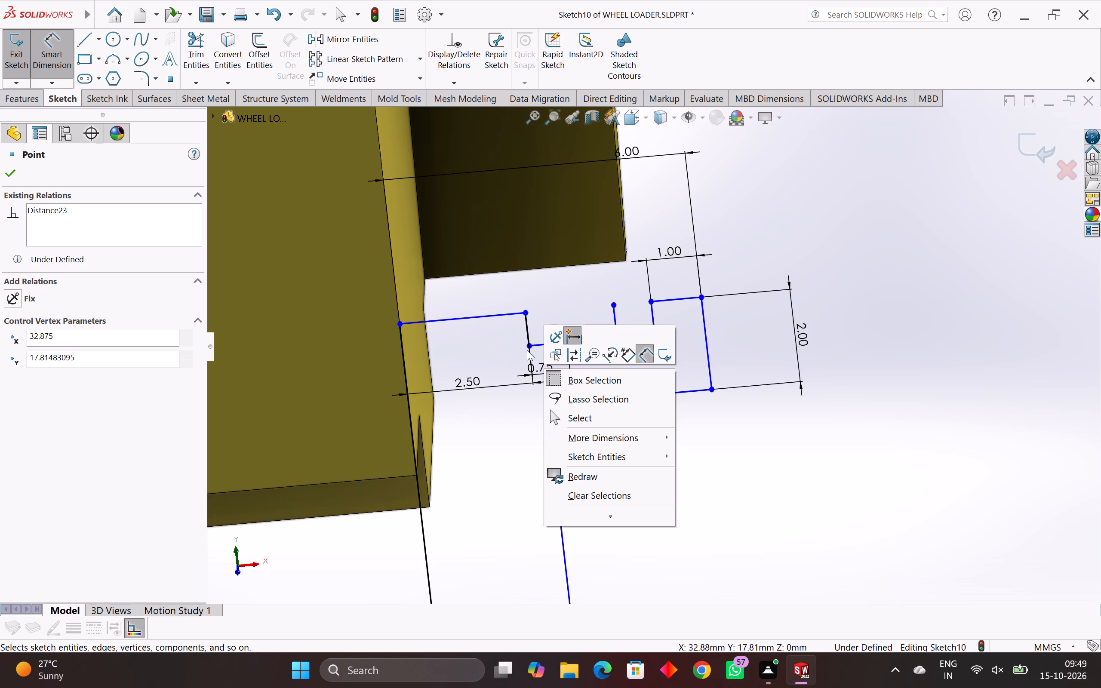
left_click(503, 347)
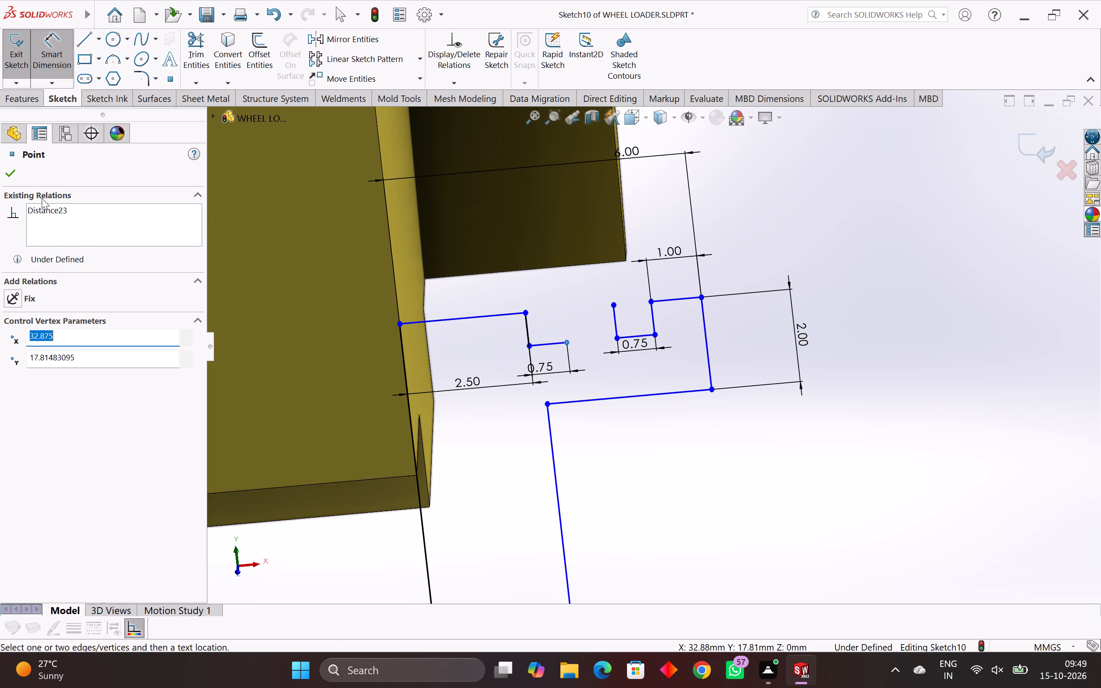
left_click(9, 169)
right_click(556, 367)
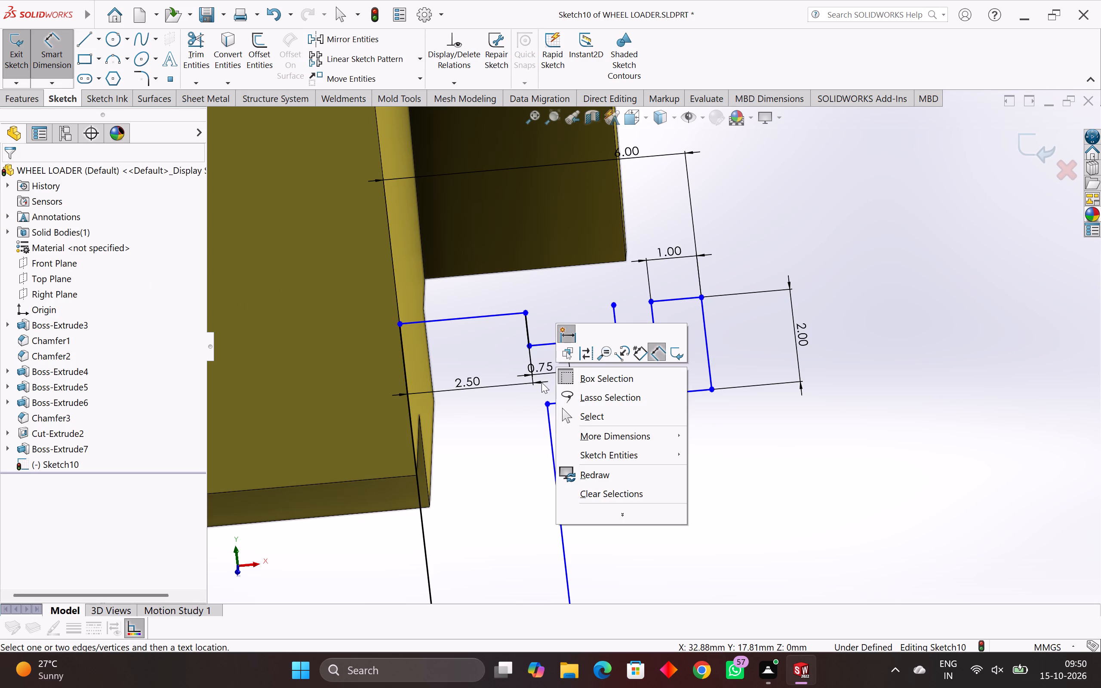
key("Escape")
key("Escape")
key("Escape")
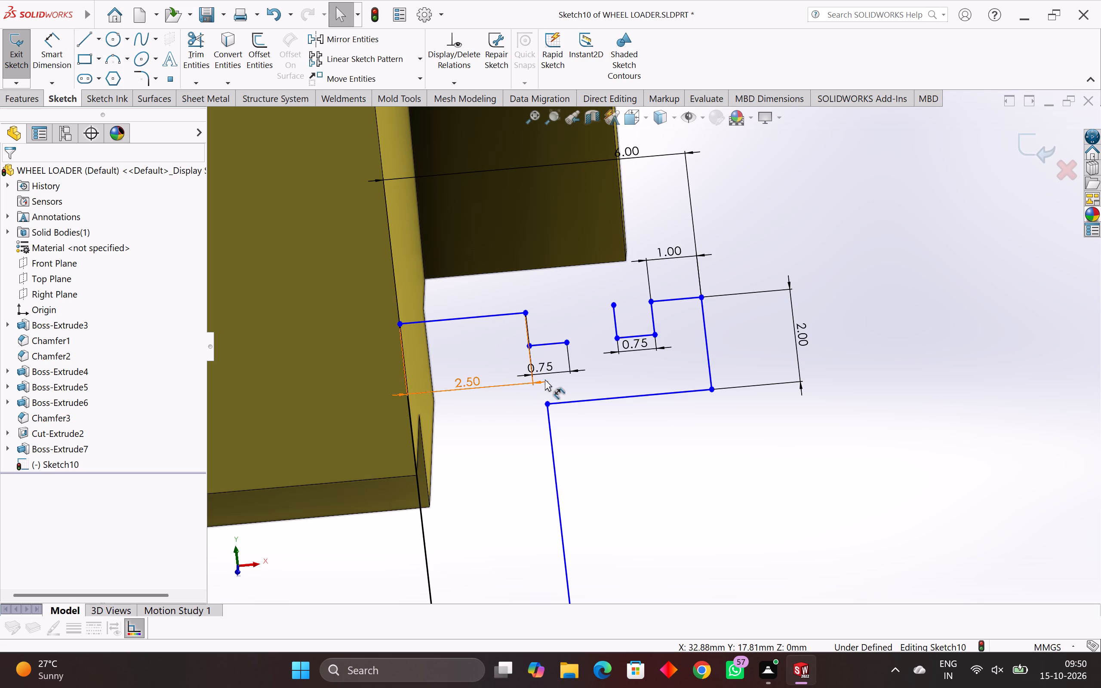
key("Escape")
key("Escape")
key("Escape")
key("Escape")
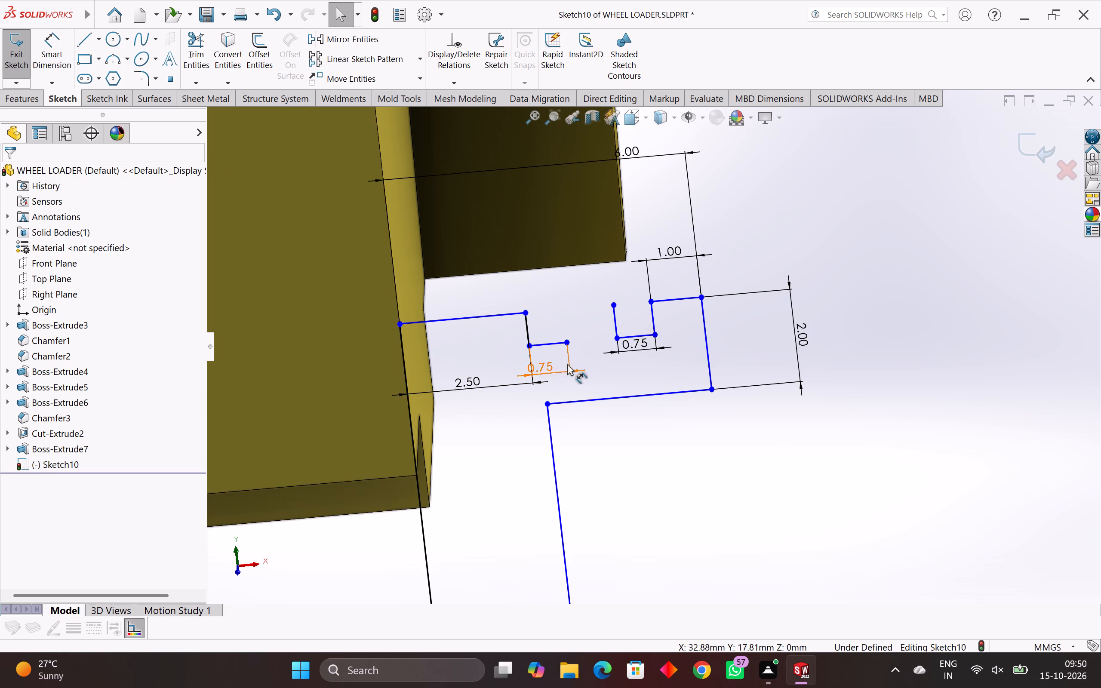
right_click(556, 366)
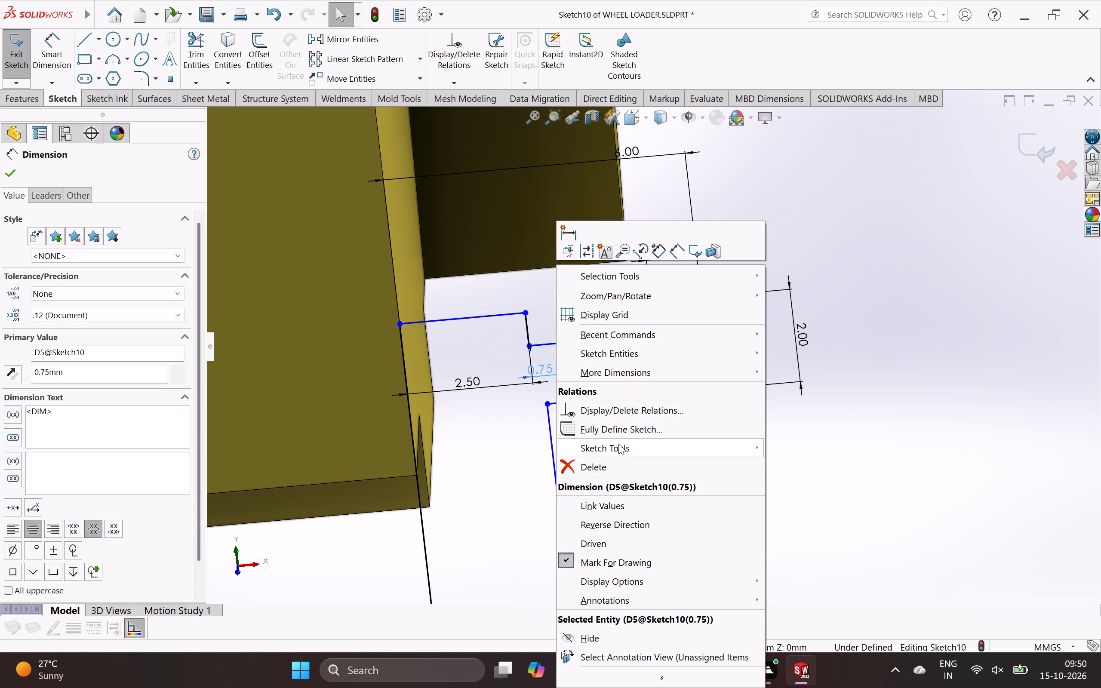
left_click(622, 467)
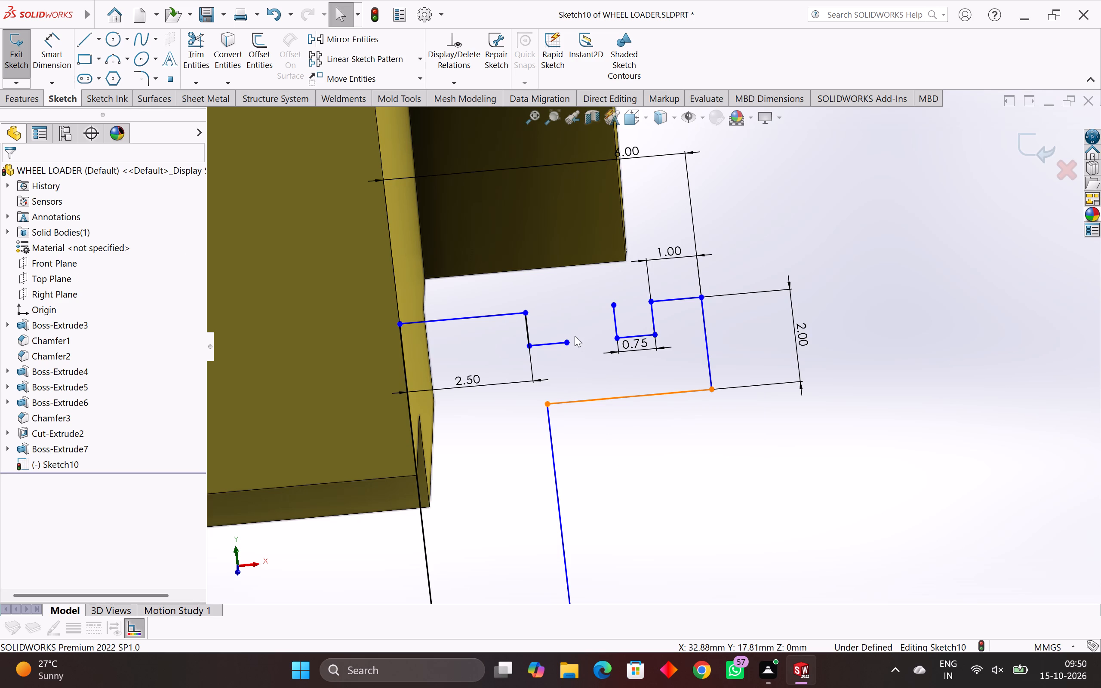
Sketch a vertical line about 0.72 mm up from the body-side notch line's free end and a 1 mm horizontal line to the other notch.
key("l")
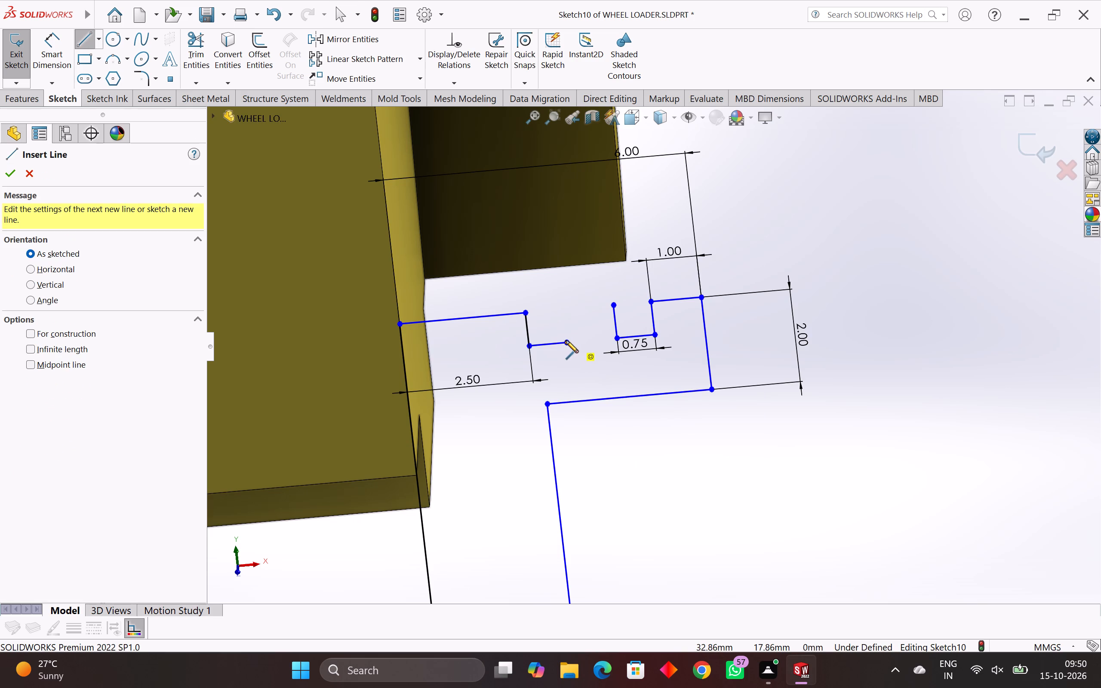
left_click(566, 341)
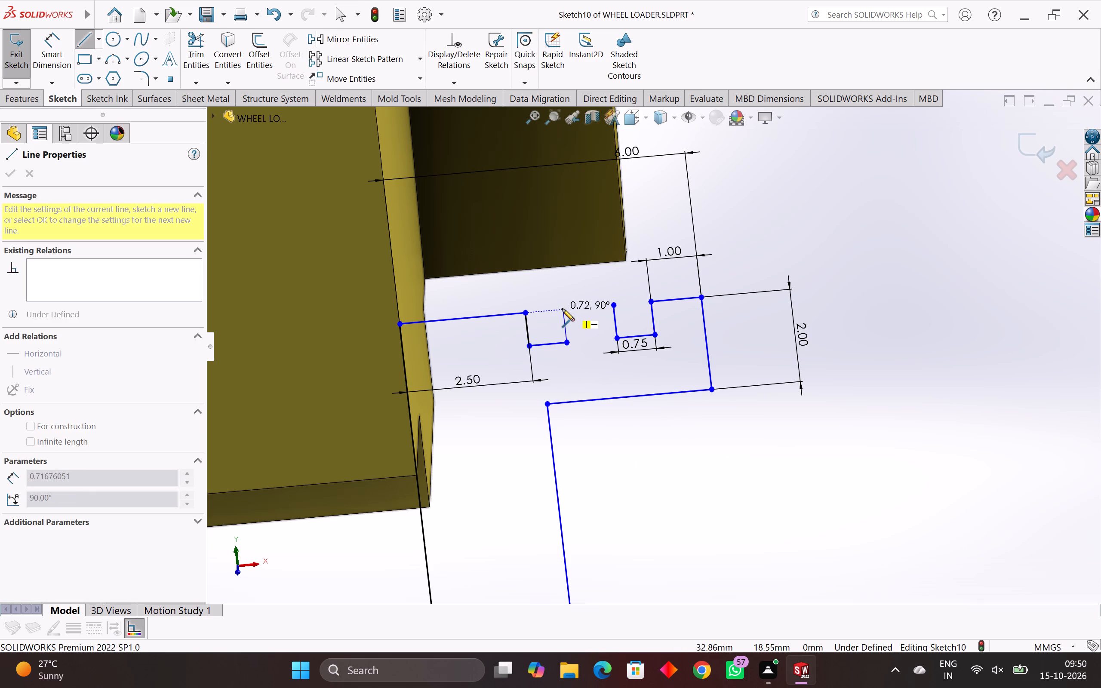
left_click(562, 309)
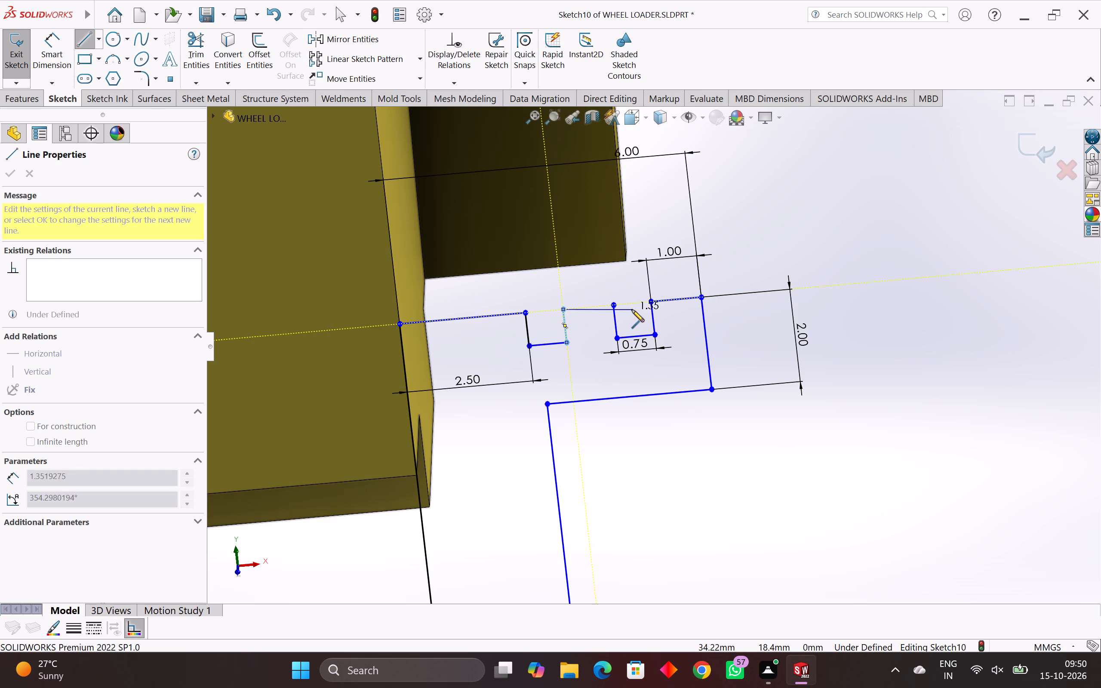
left_click(615, 304)
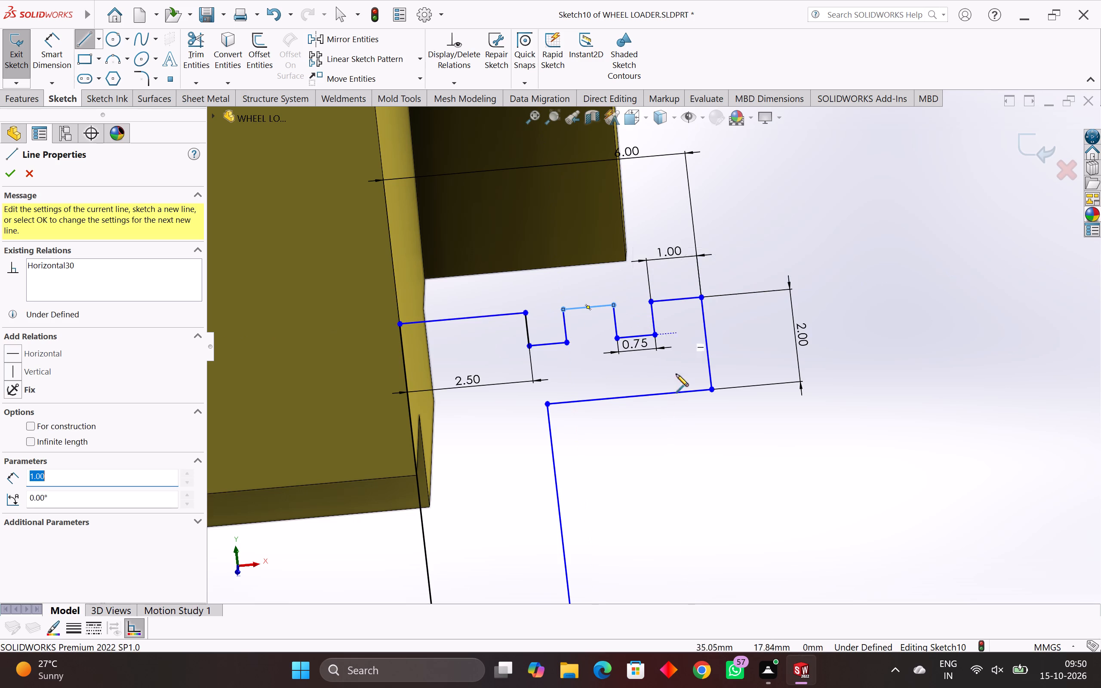
key("Escape")
key("Escape")
scroll(649, 436, "down", 3)
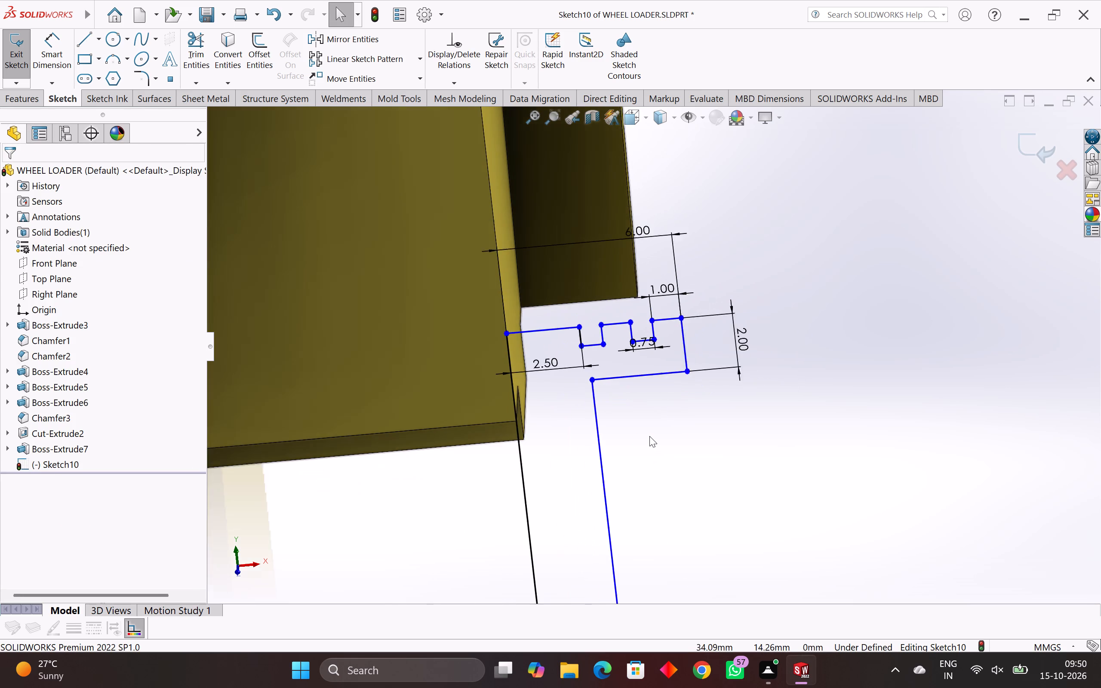
scroll(649, 436, "down", 5)
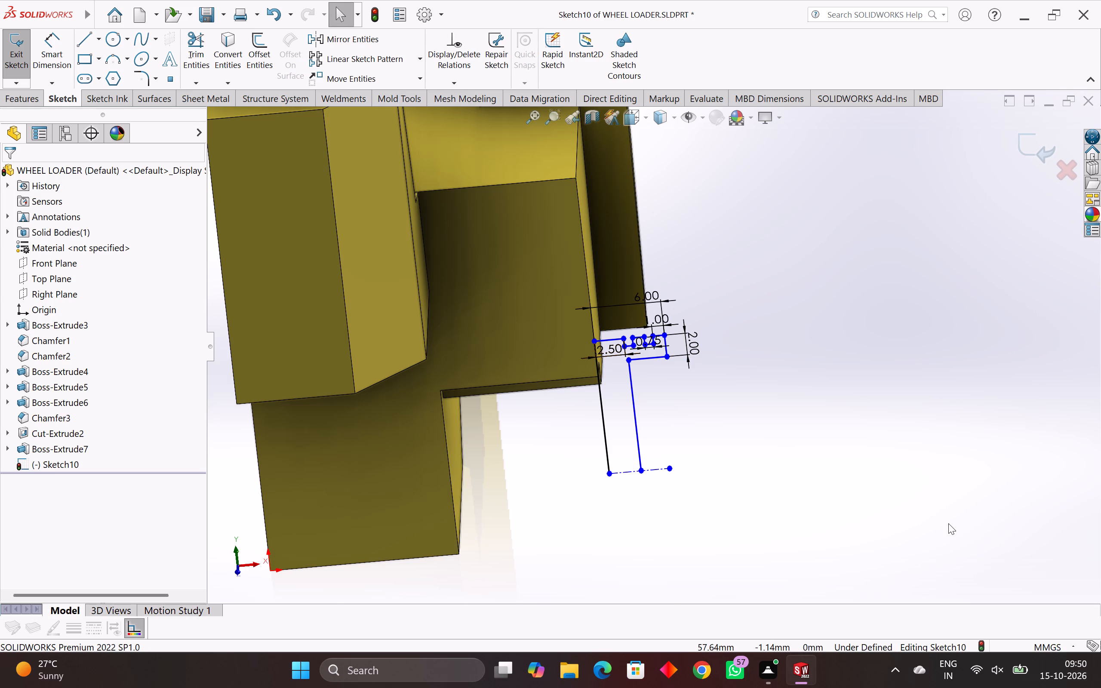
Dimension the spacing between the profile's two long vertical lines as 1.5 mm.
scroll(948, 523, "down", 2)
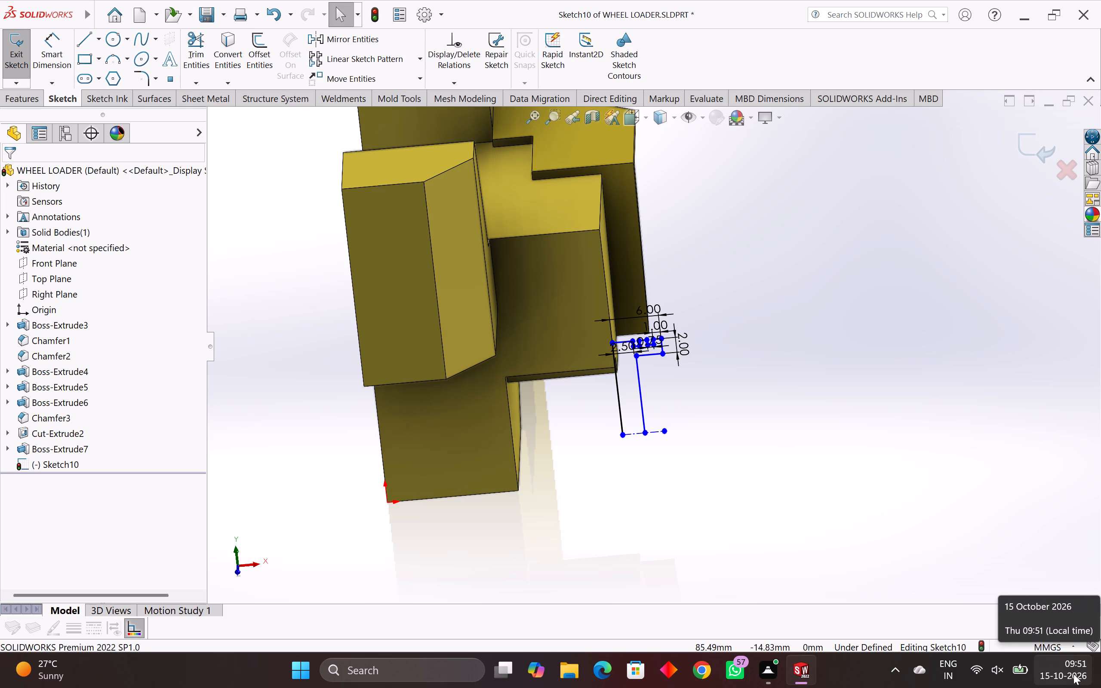
scroll(1002, 587, "up", 3)
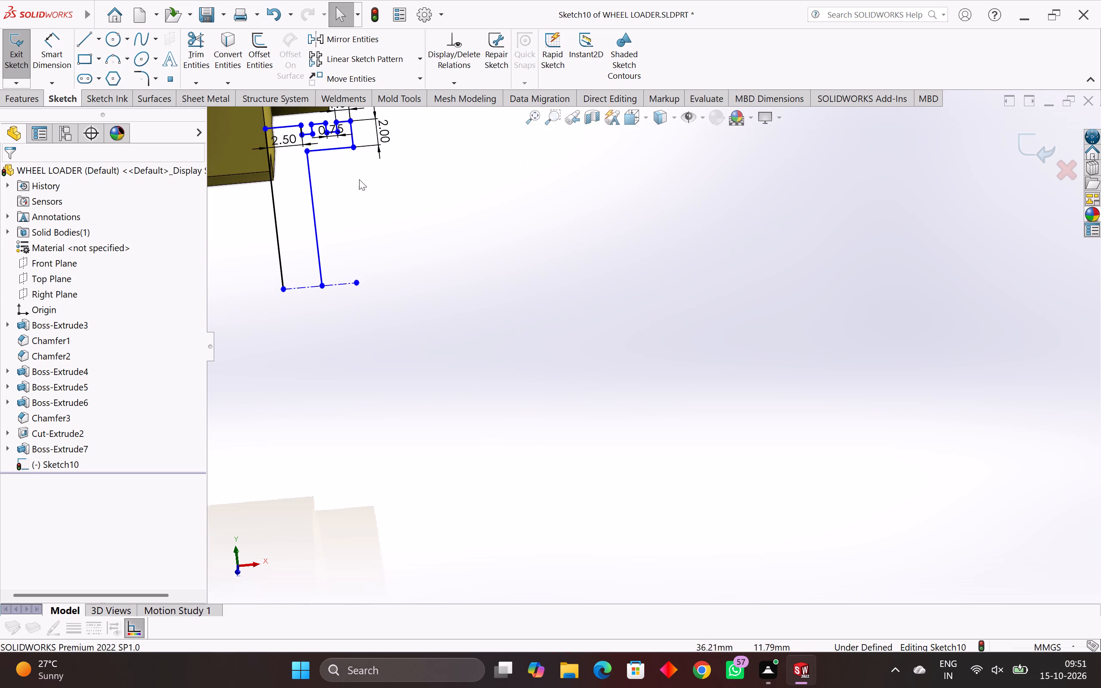
left_click(52, 52)
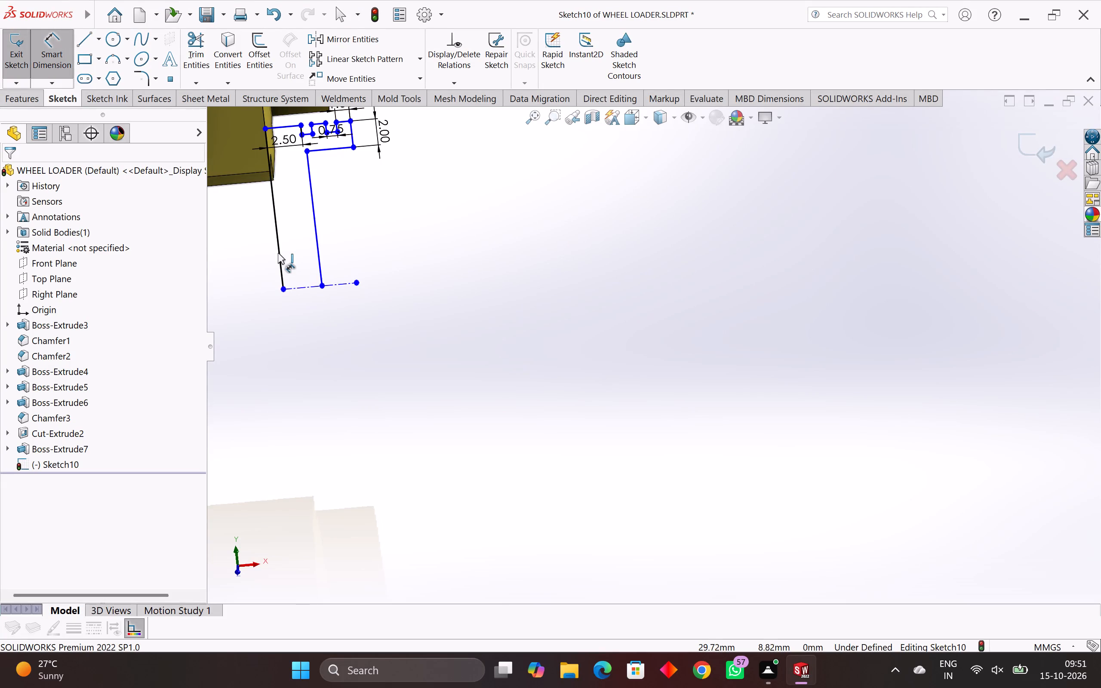
left_click(277, 255)
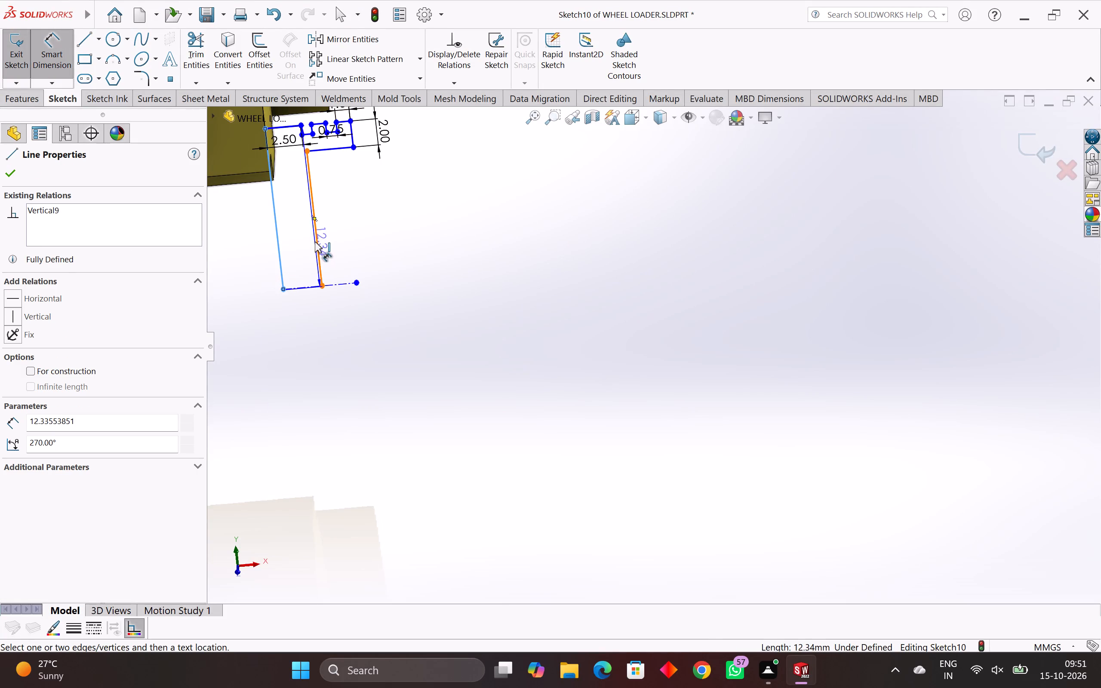
left_click(316, 241)
left_click(300, 229)
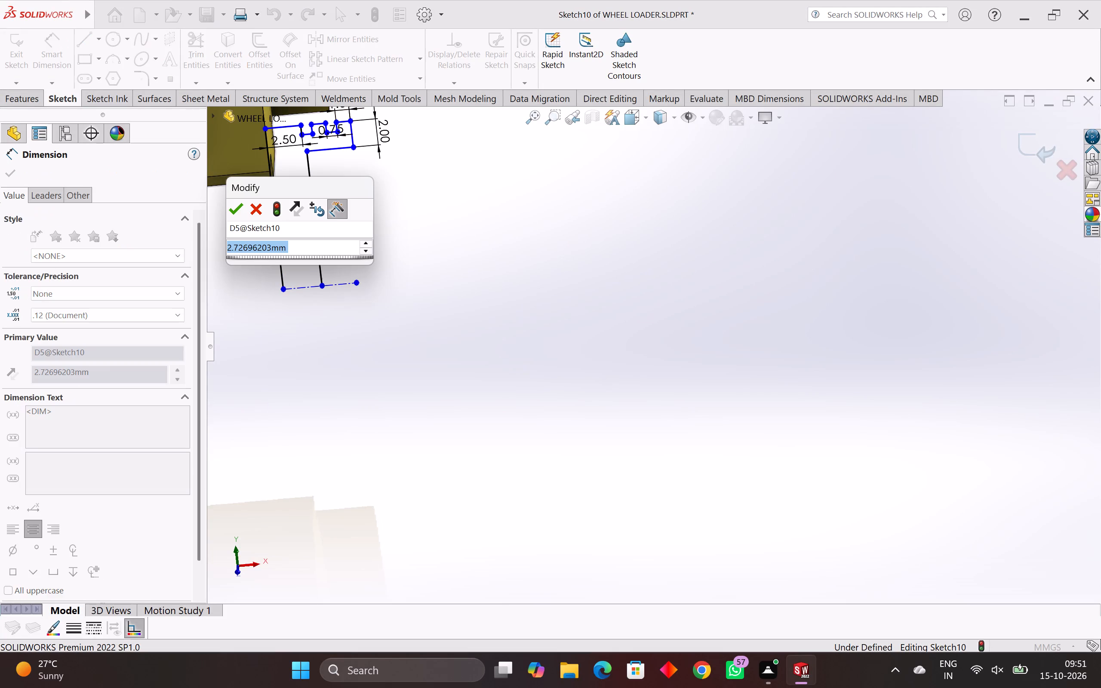
type("1.5")
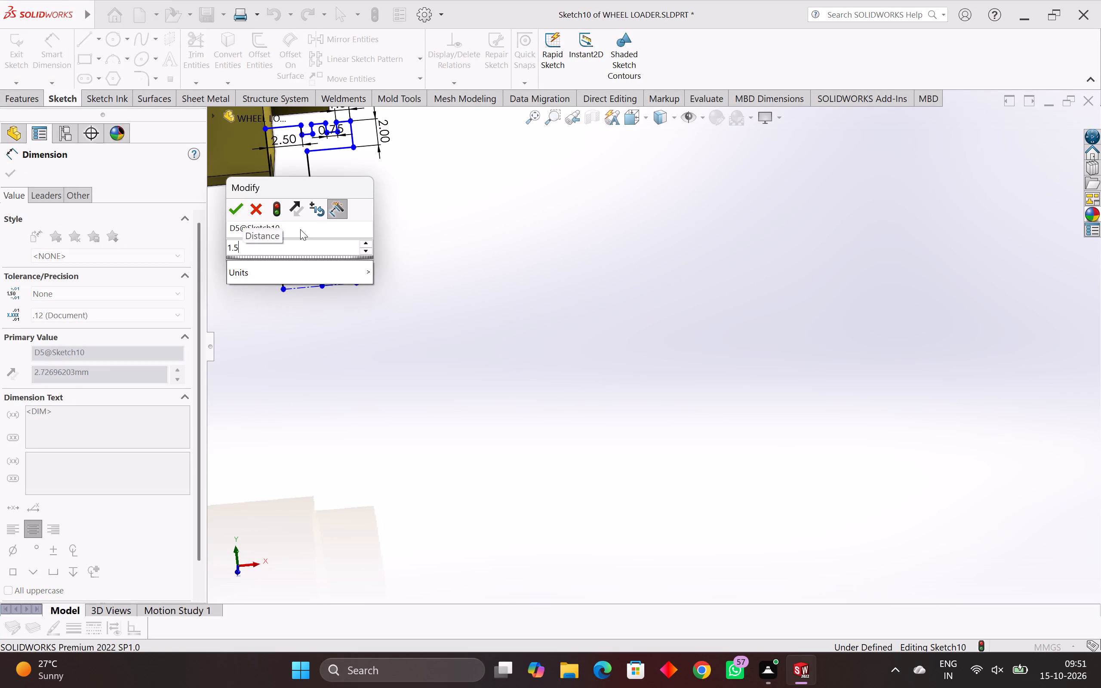
key("Return")
Dimension the distance from the underside line of the notched arm to the horizontal centerline as 5 mm.
scroll(351, 120, "down", 1)
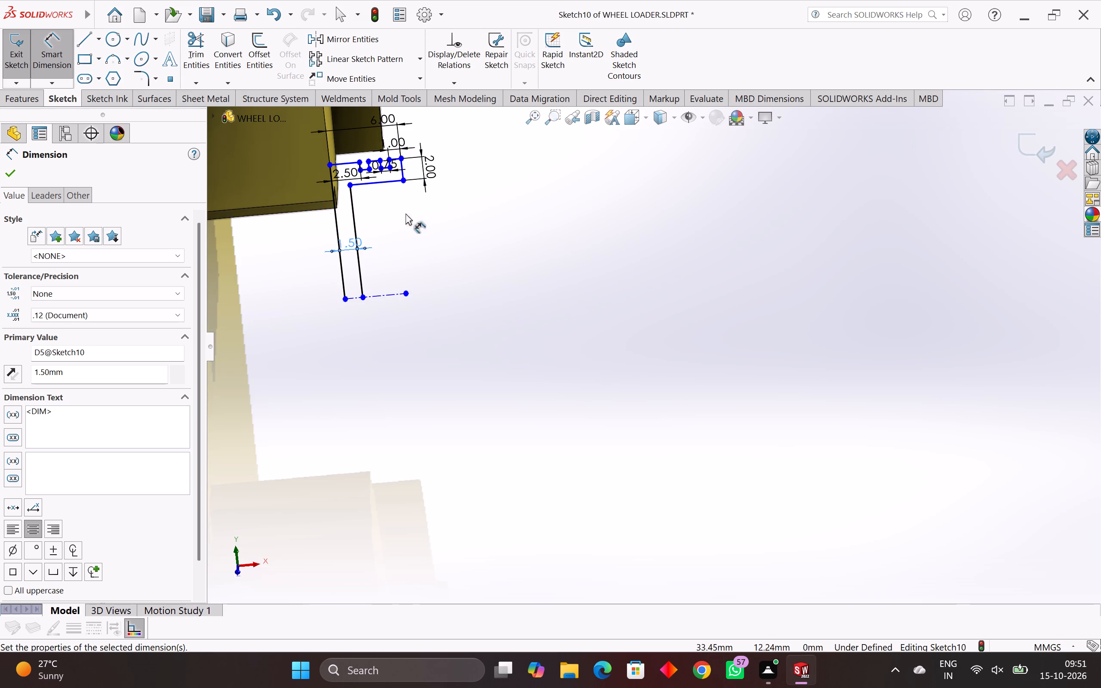
scroll(394, 178, "up", 5)
scroll(459, 223, "up", 4)
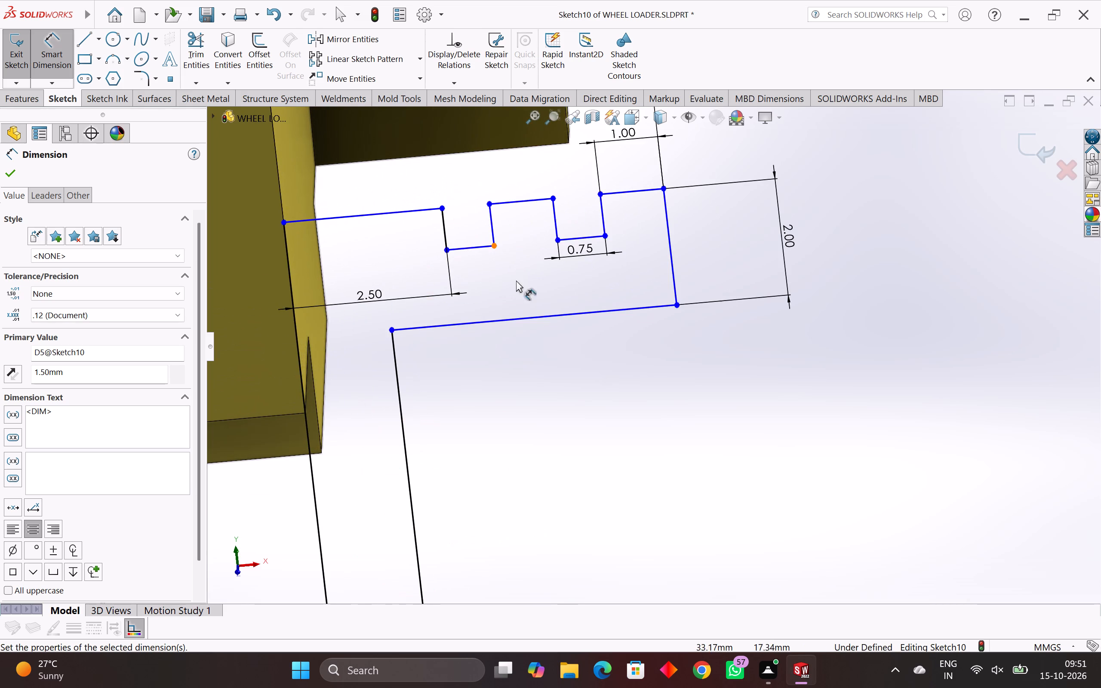
scroll(536, 356, "down", 3)
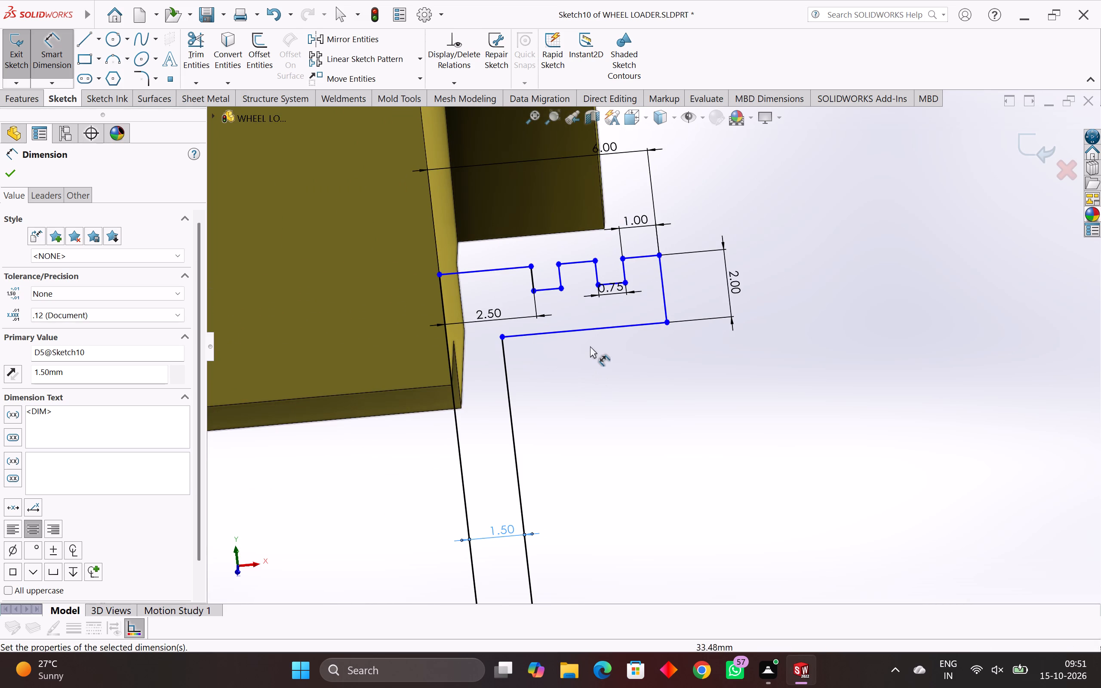
left_click(586, 328)
scroll(611, 449, "down", 4)
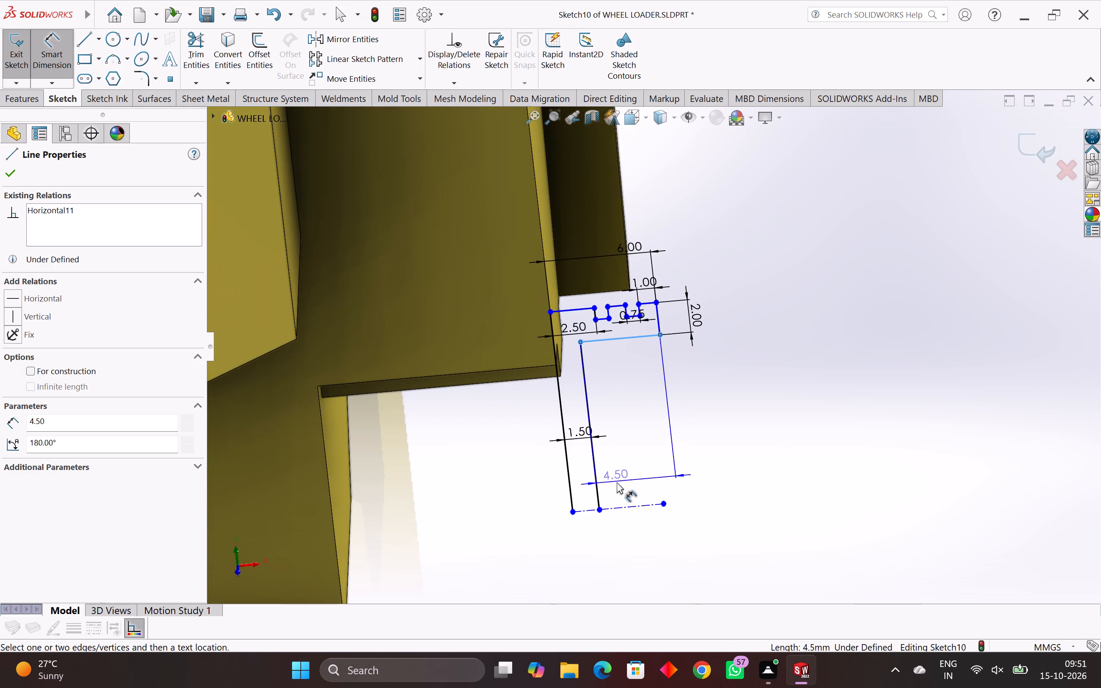
left_click(630, 505)
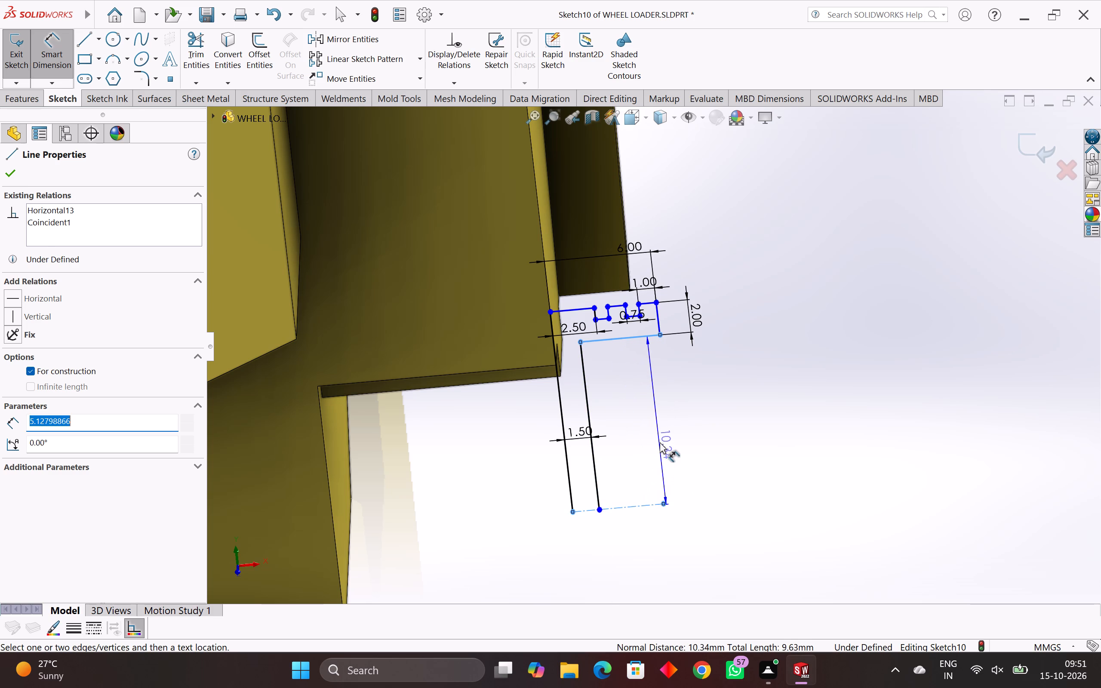
left_click(660, 440)
key("5")
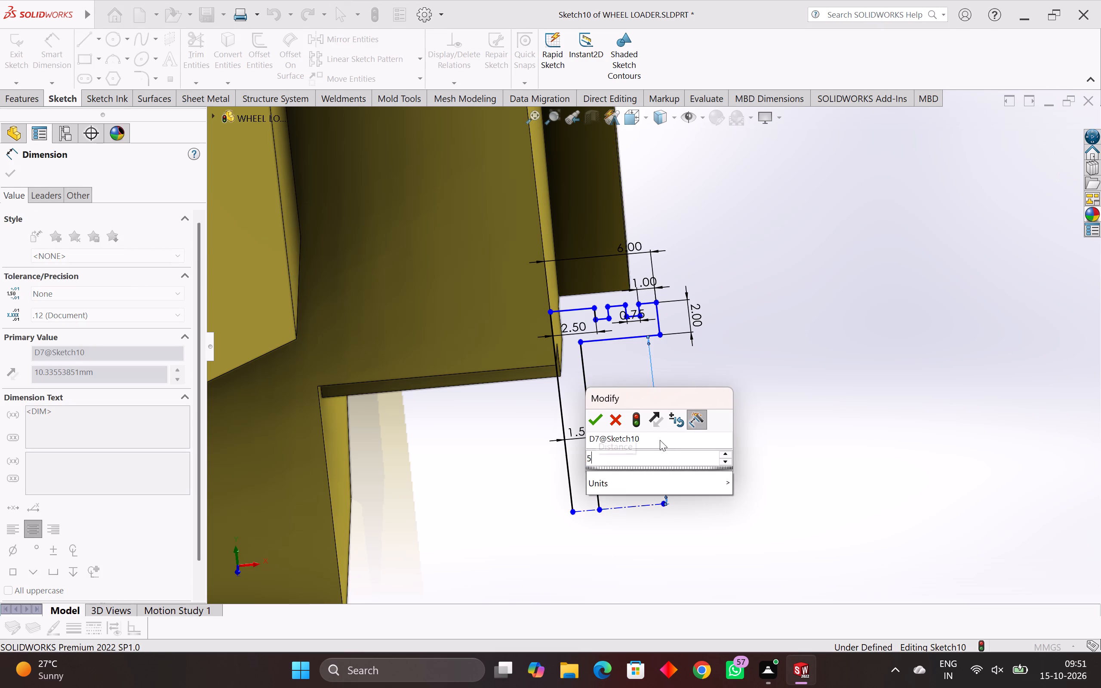
key("Return")
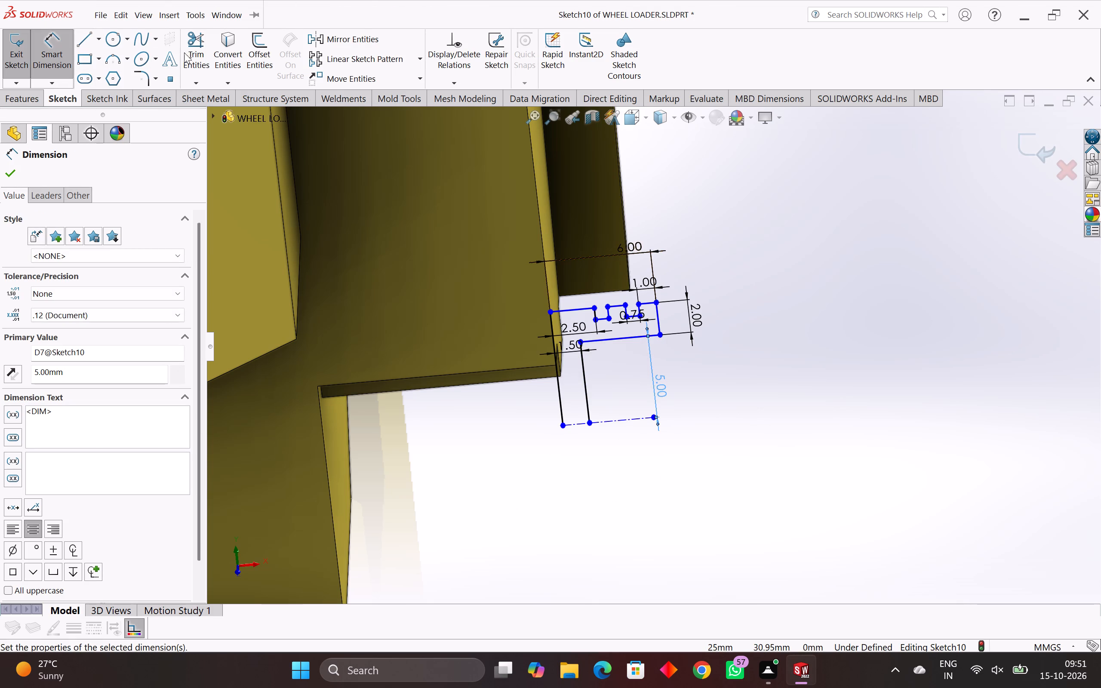
Mirror all of the notched half-profile's lines about the horizontal centerline, keeping the originals.
left_click(364, 42)
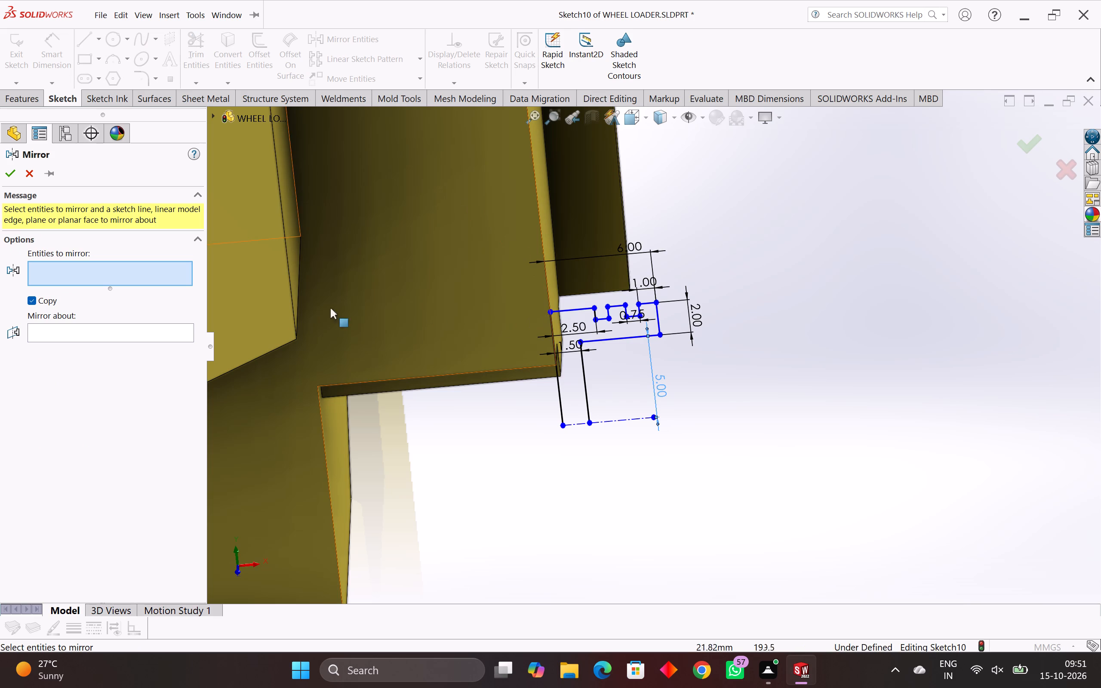
left_click(94, 282)
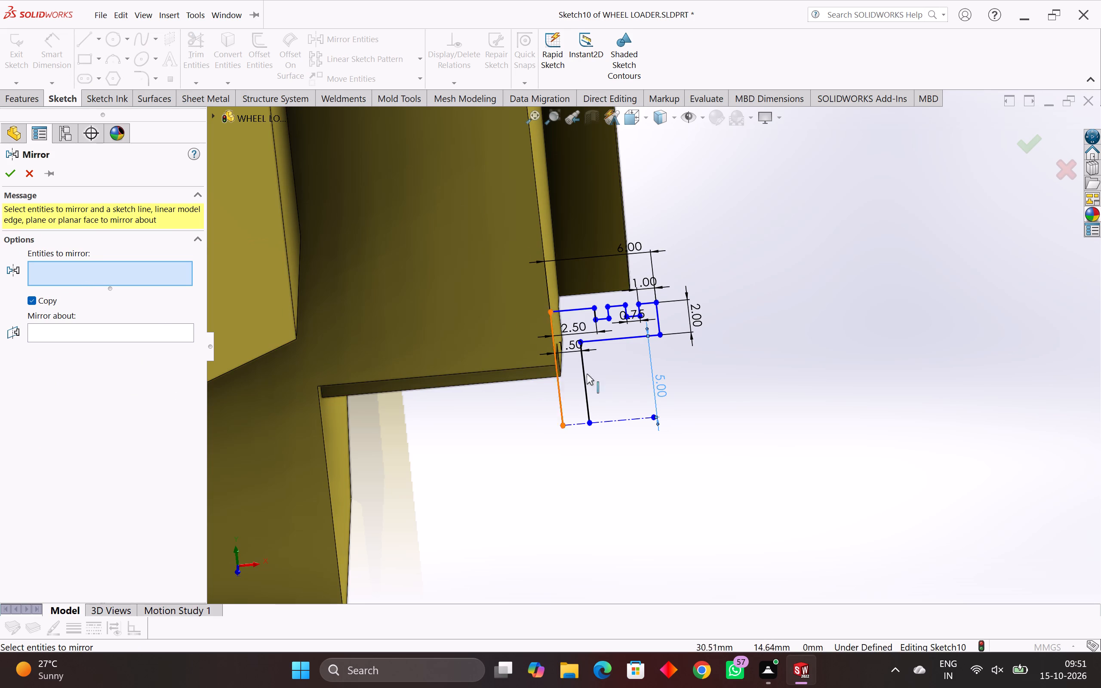
scroll(603, 360, "down", 1)
left_click_drag(748, 247, 693, 318)
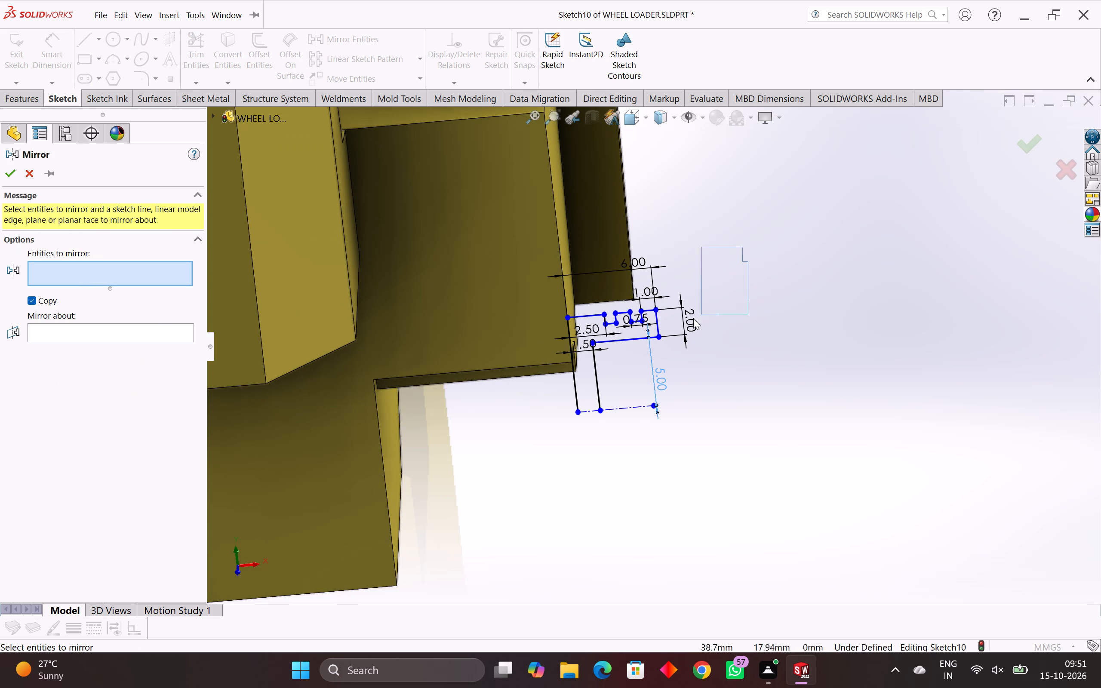
left_click_drag(693, 318, 546, 392)
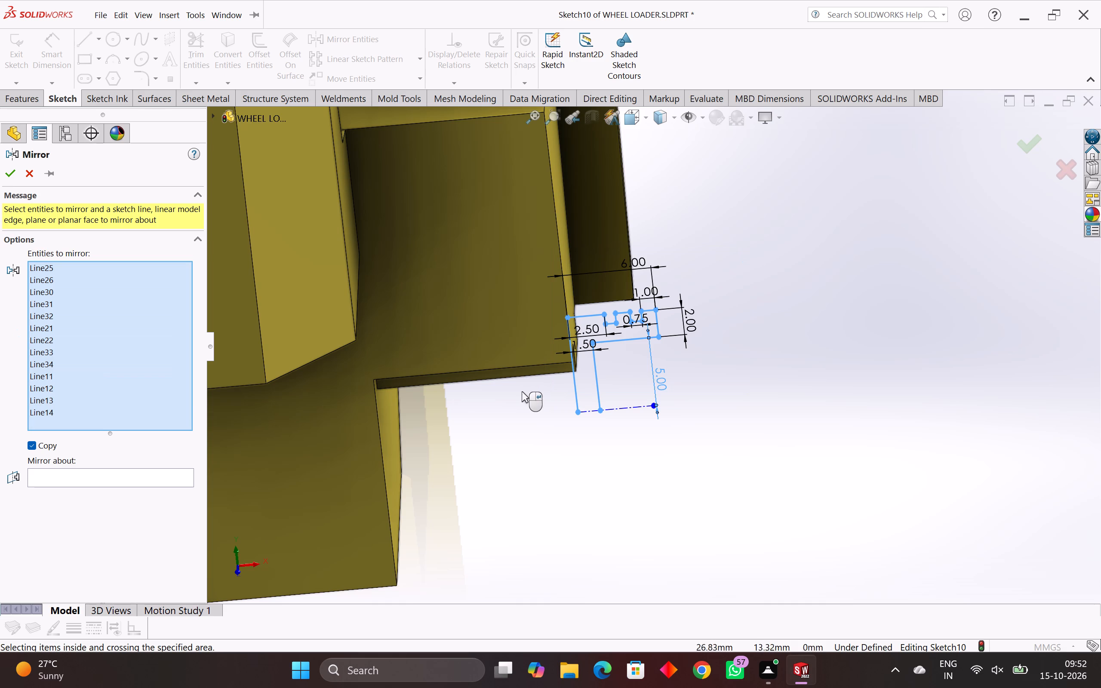
left_click(49, 471)
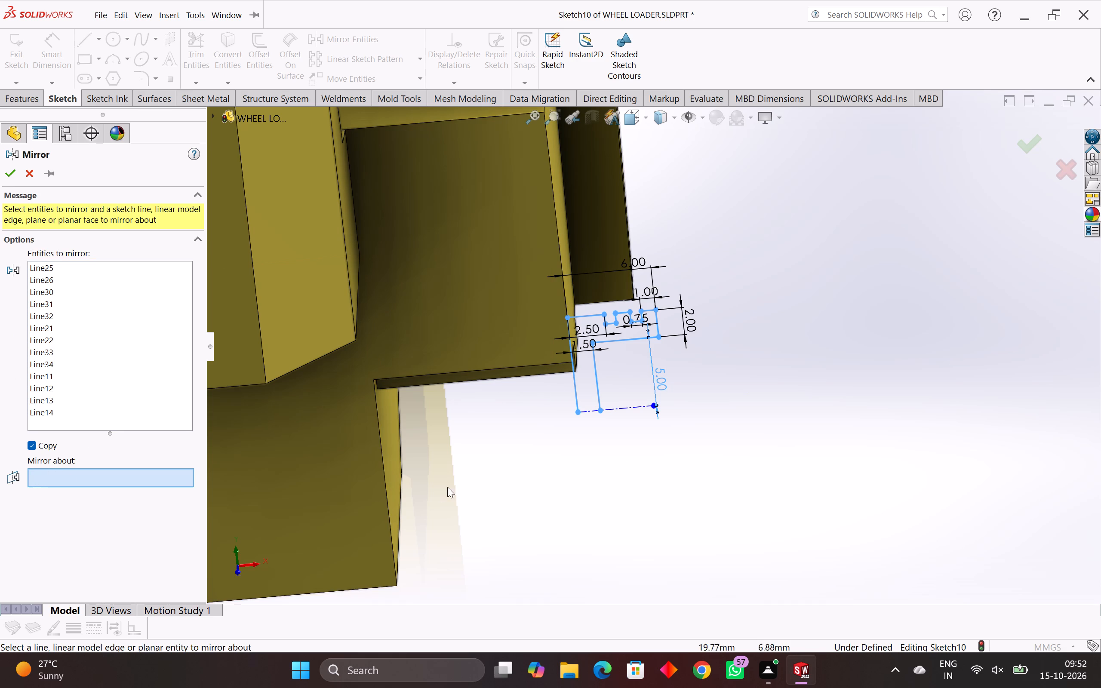
left_click(624, 410)
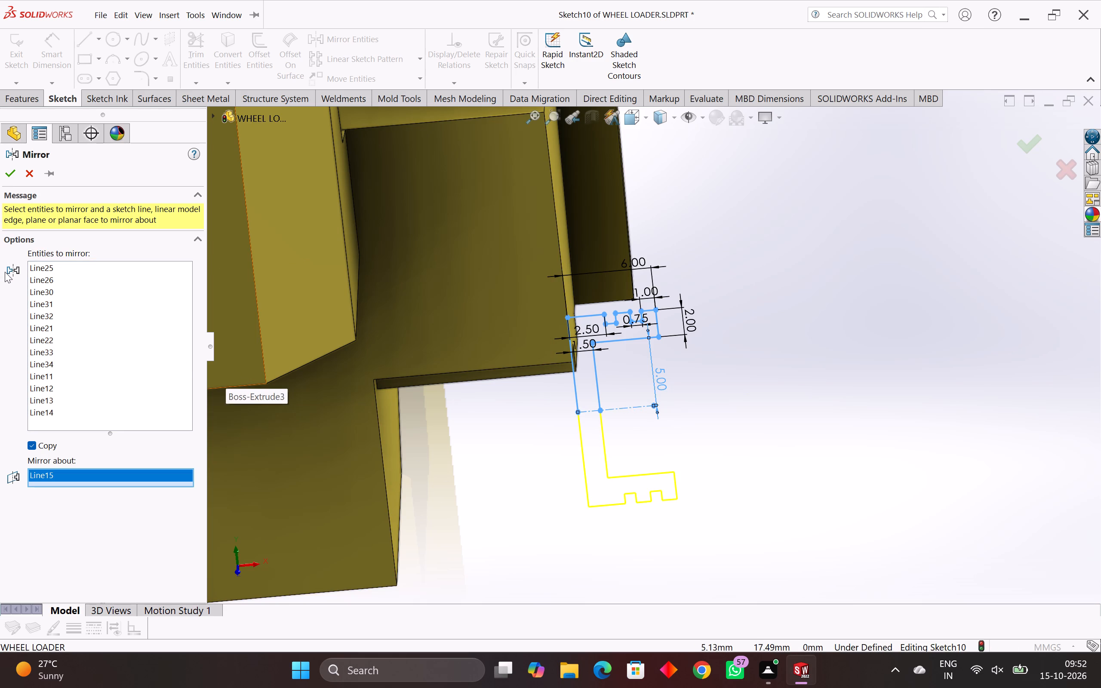
left_click(15, 179)
Reposition the 1.50 mm dimension lower between the two vertical lines, clear of the 2.50 mm dimension.
scroll(626, 426, "up", 4)
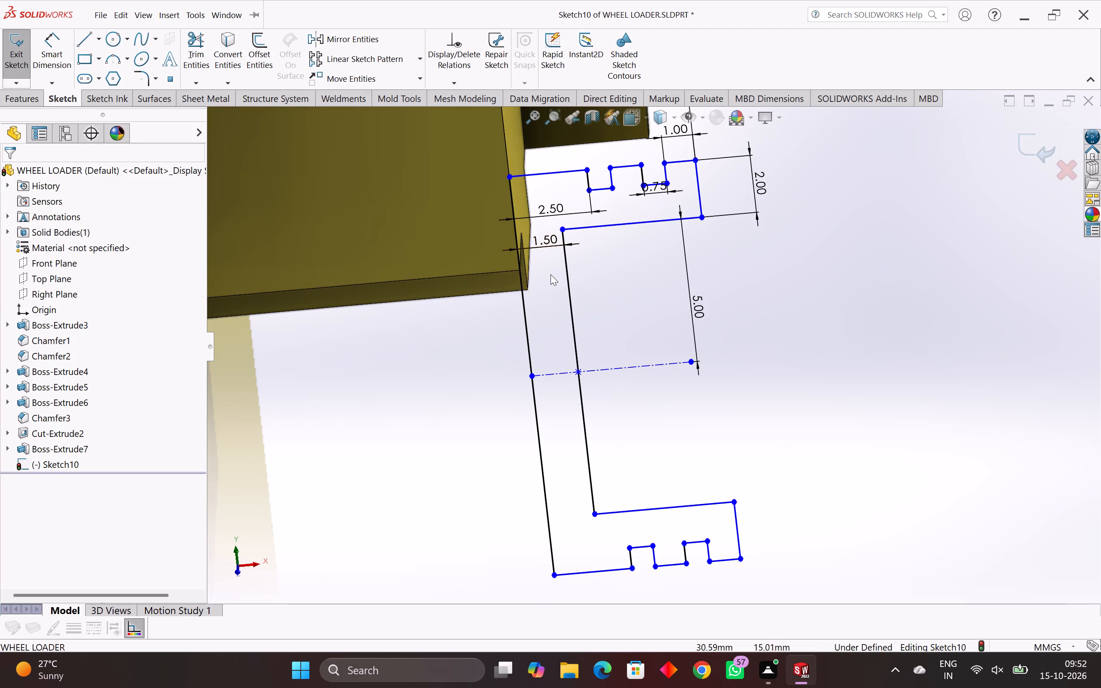
left_click_drag(550, 243, 555, 323)
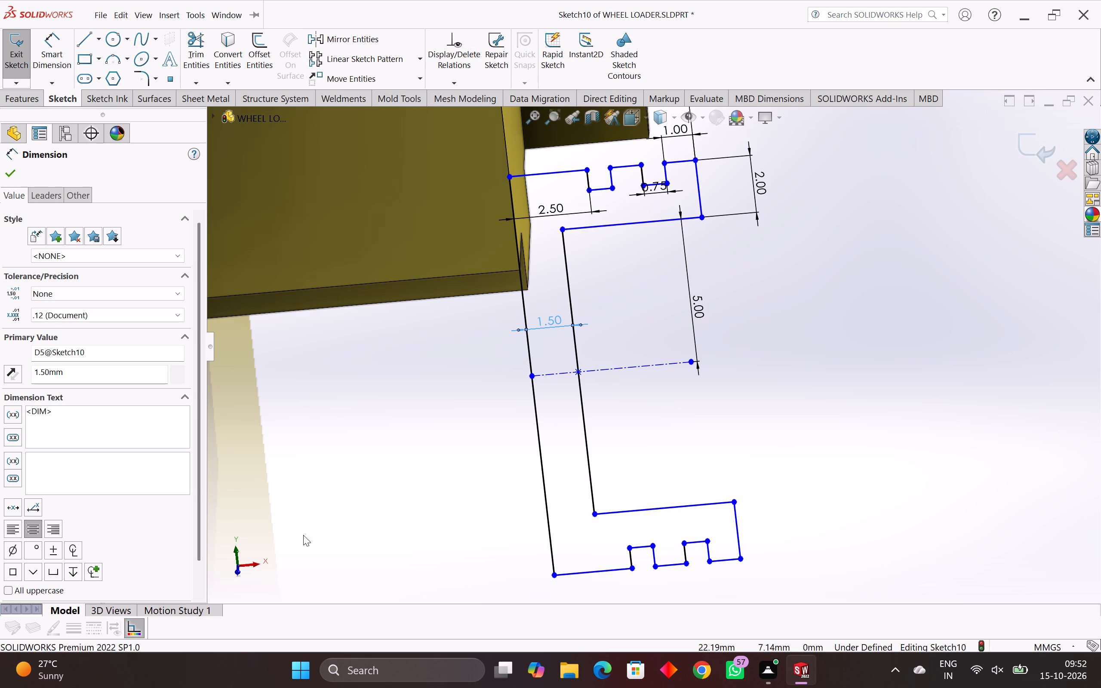
Examine from several angles where the mirrored profile sits relative to the body's side face and fender plate.
scroll(621, 408, "down", 2)
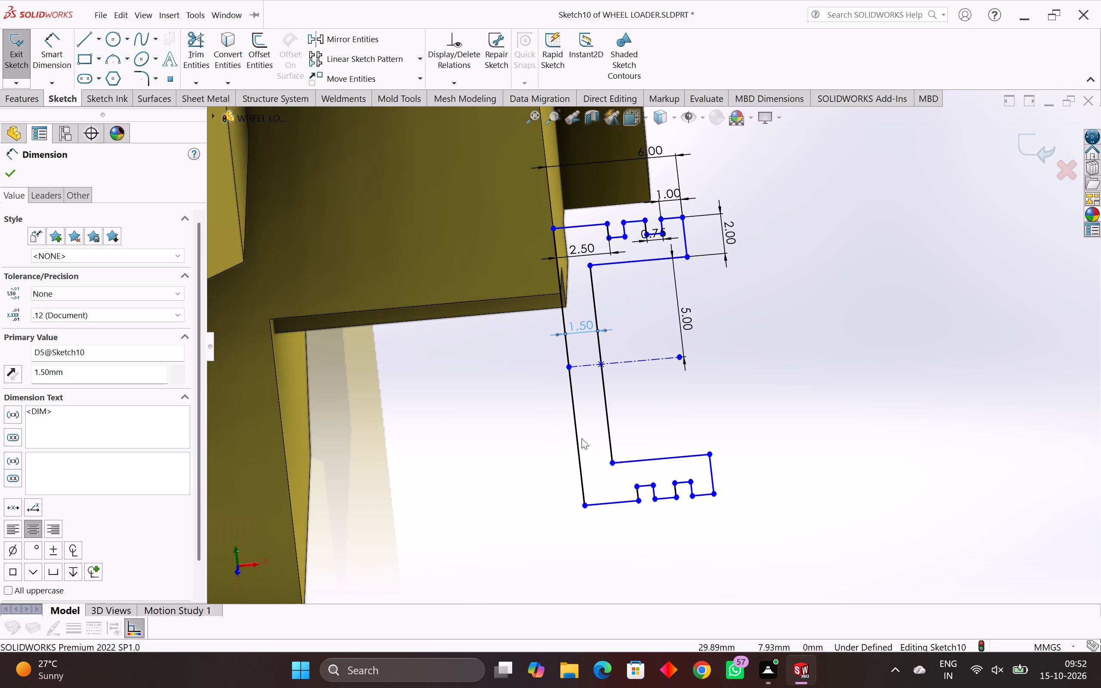
middle_click_drag(551, 464, 560, 499)
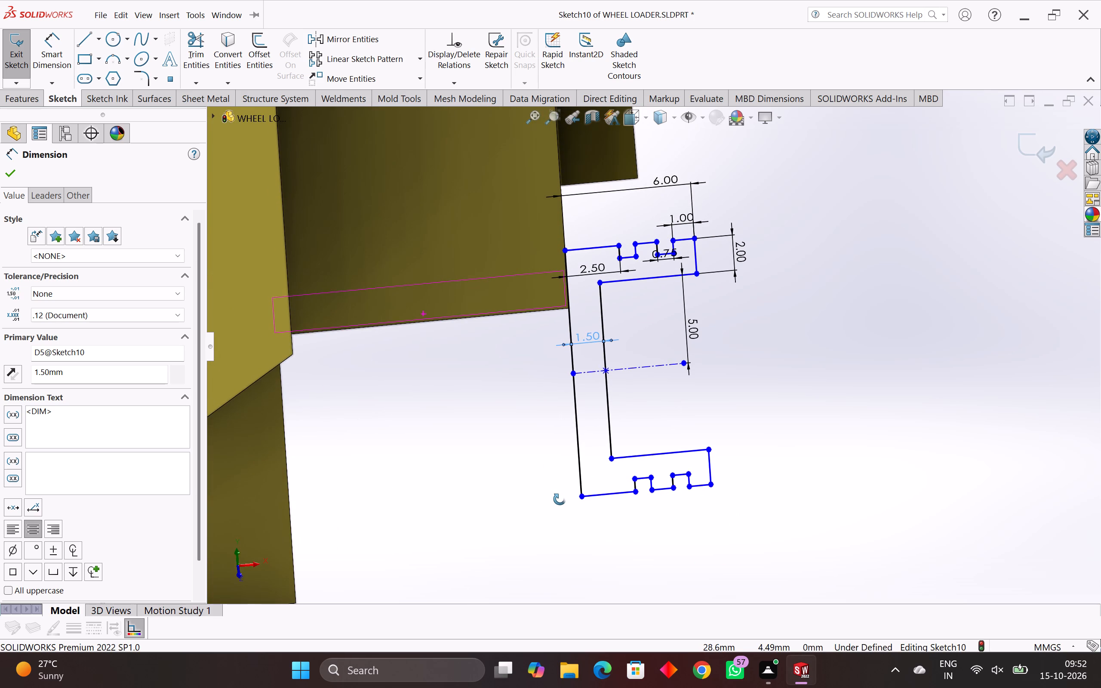
middle_click_drag(560, 499, 587, 479)
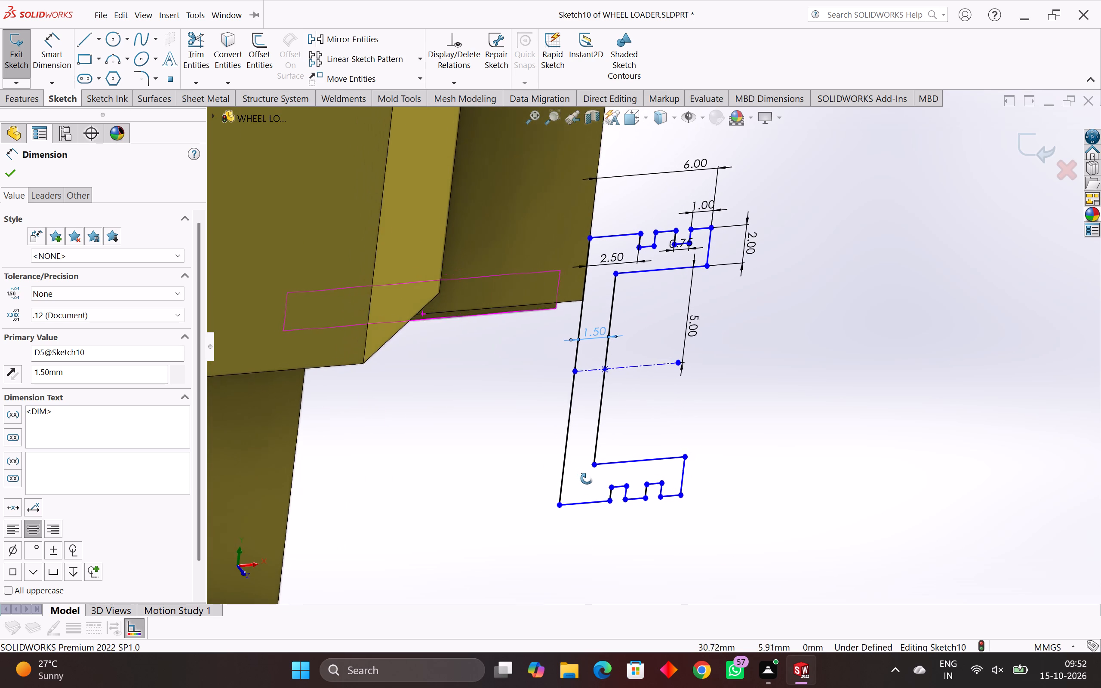
middle_click_drag(587, 479, 590, 483)
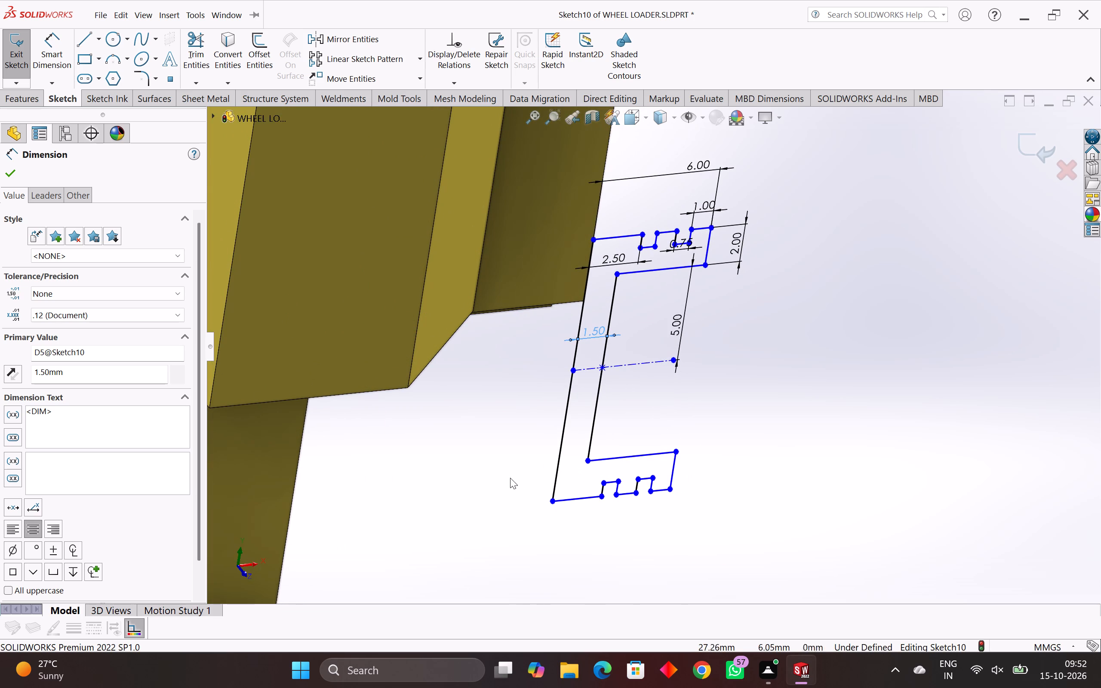
middle_click_drag(513, 473, 525, 531)
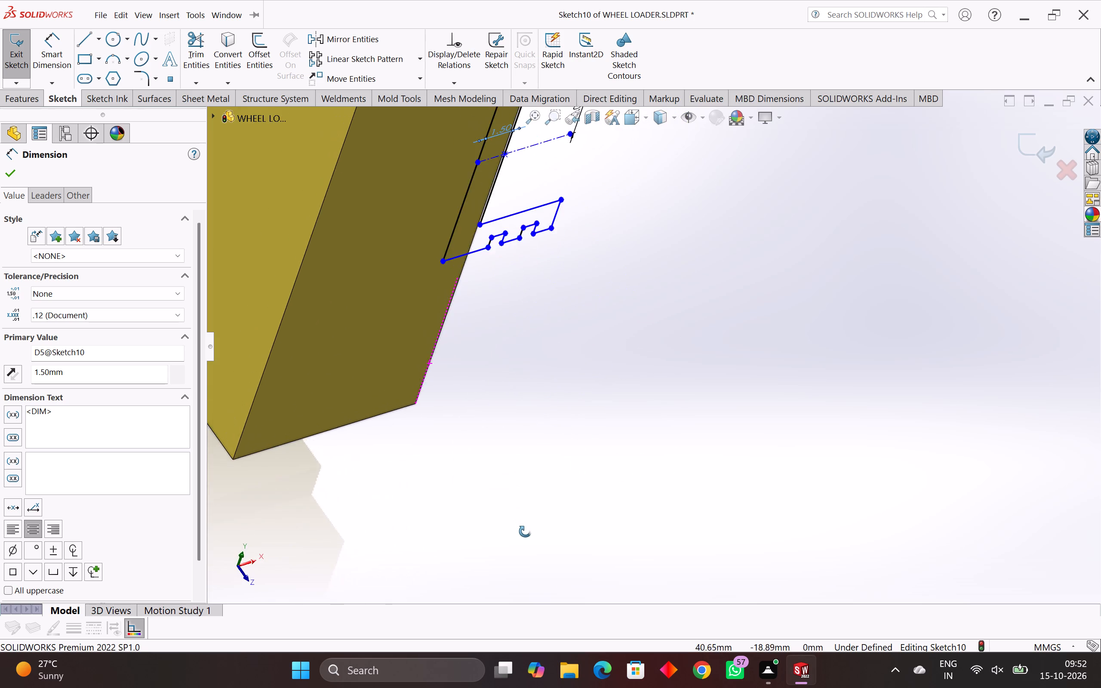
middle_click_drag(525, 531, 495, 442)
middle_click_drag(575, 404, 515, 441)
scroll(622, 407, "up", 3)
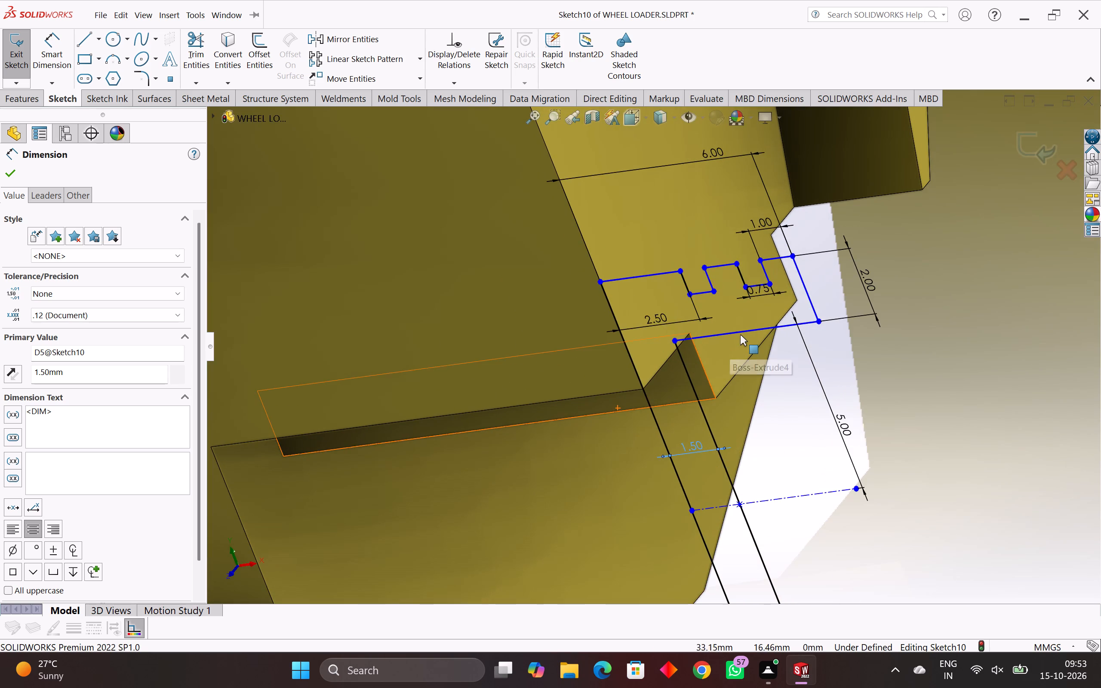
middle_click_drag(740, 335, 800, 366)
scroll(801, 377, "down", 3)
middle_click_drag(803, 404, 793, 401)
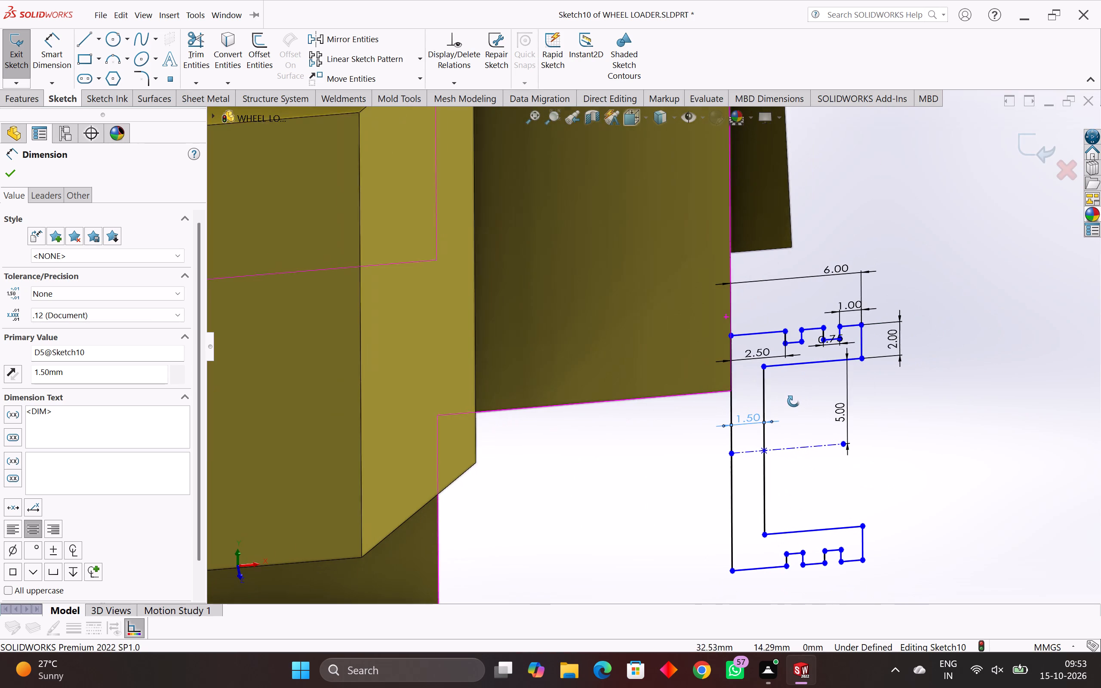
middle_click_drag(793, 401, 793, 401)
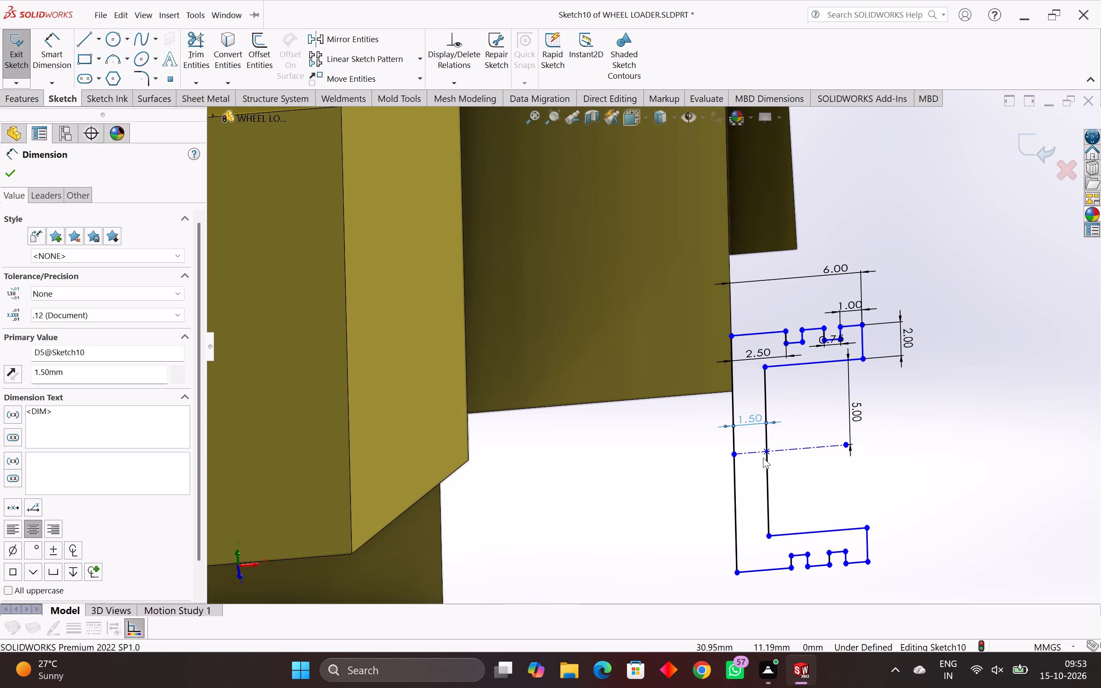
scroll(753, 442, "down", 5)
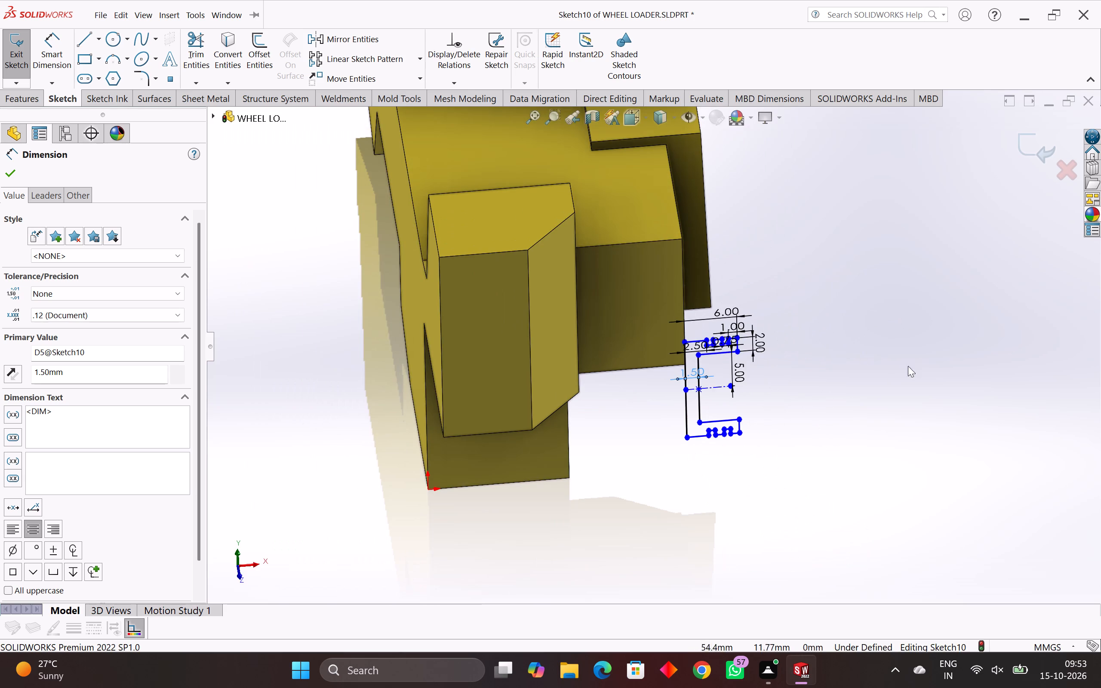
middle_click_drag(763, 269, 744, 211)
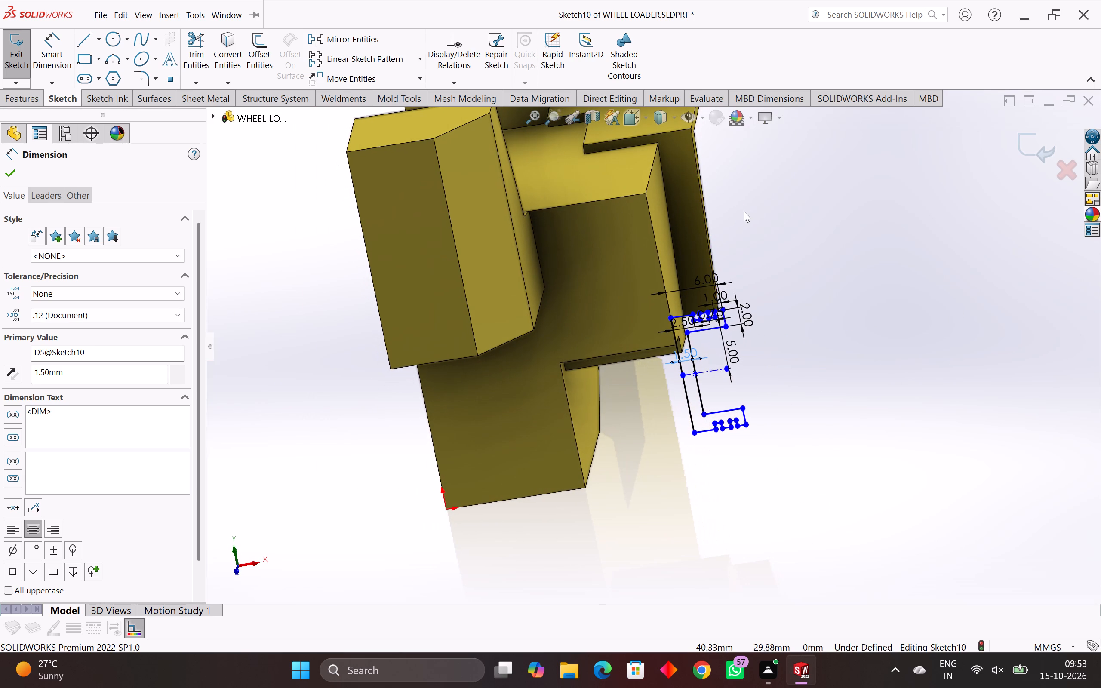
scroll(621, 224, "up", 4)
middle_click_drag(638, 231, 653, 220)
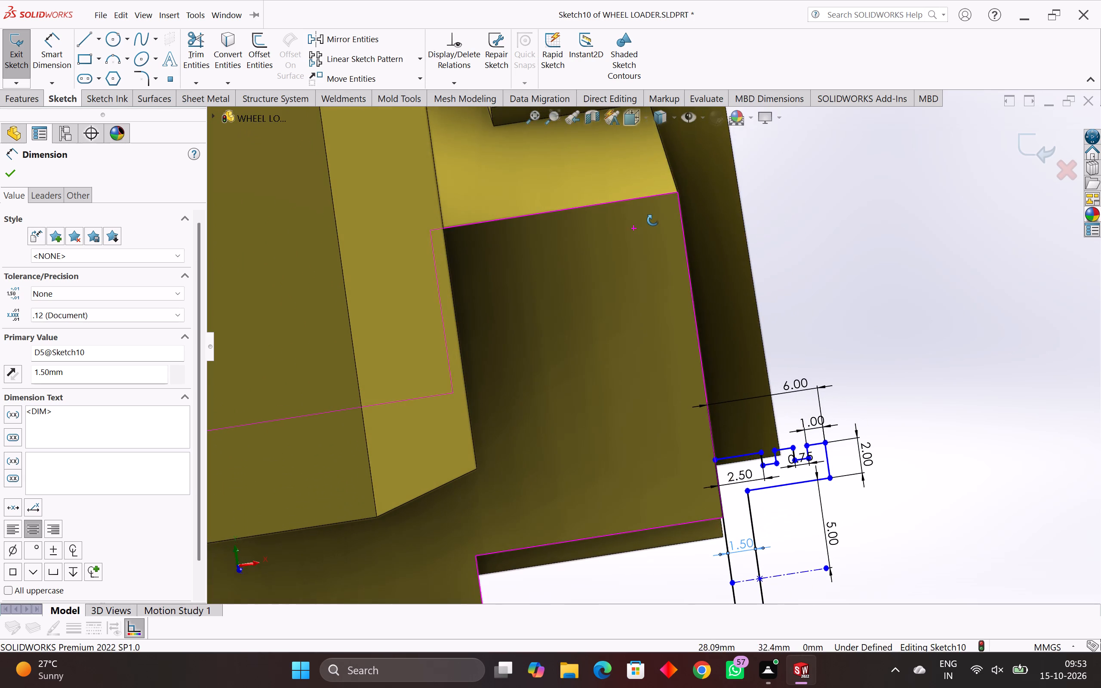
middle_click_drag(653, 220, 657, 215)
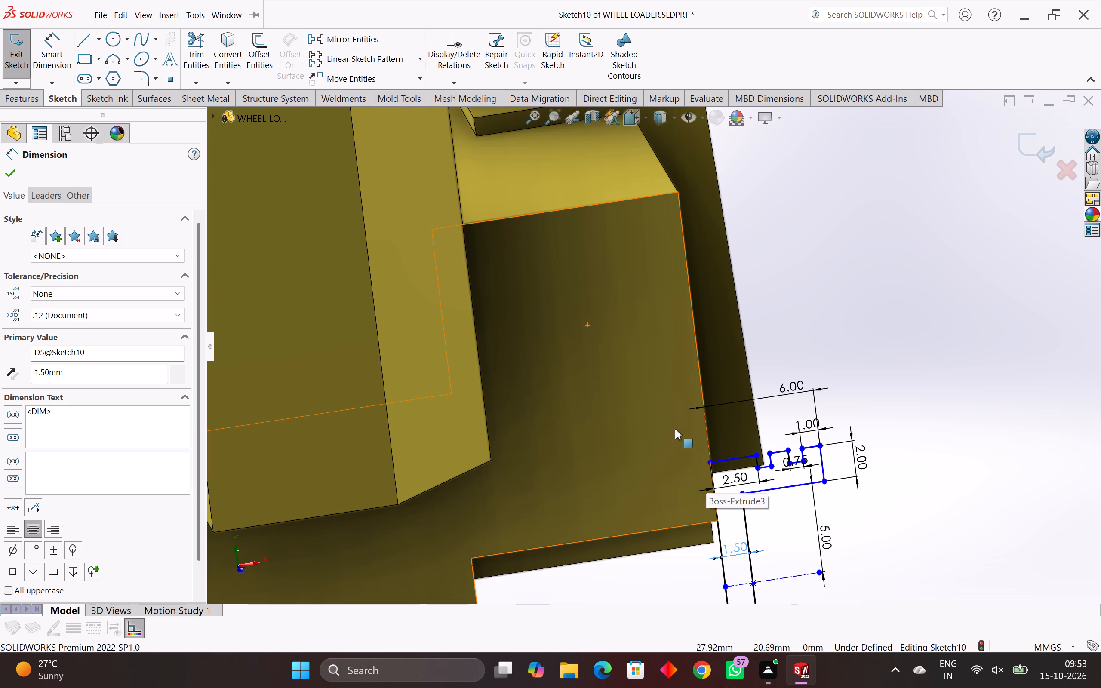
middle_click_drag(635, 335, 624, 325)
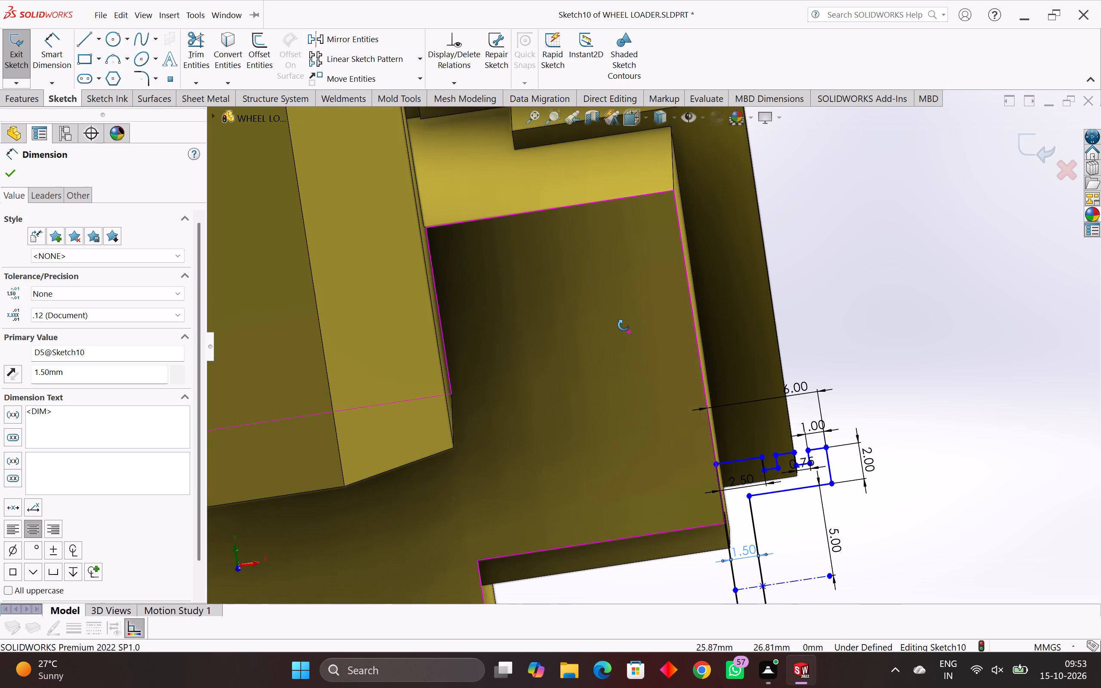
middle_click_drag(624, 325, 624, 323)
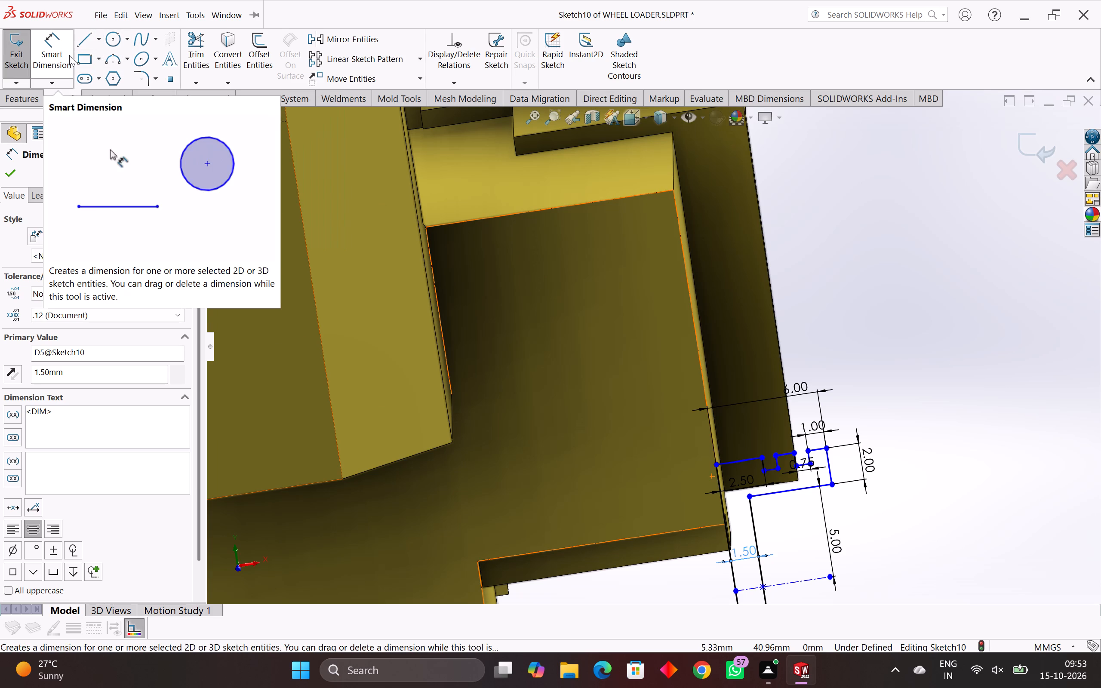
Sketch a stepped line chain outward from the body's side edge above the wheel-like profile, with runs about 1 to 1.5 mm and steps about 0.8 mm.
left_click(81, 44)
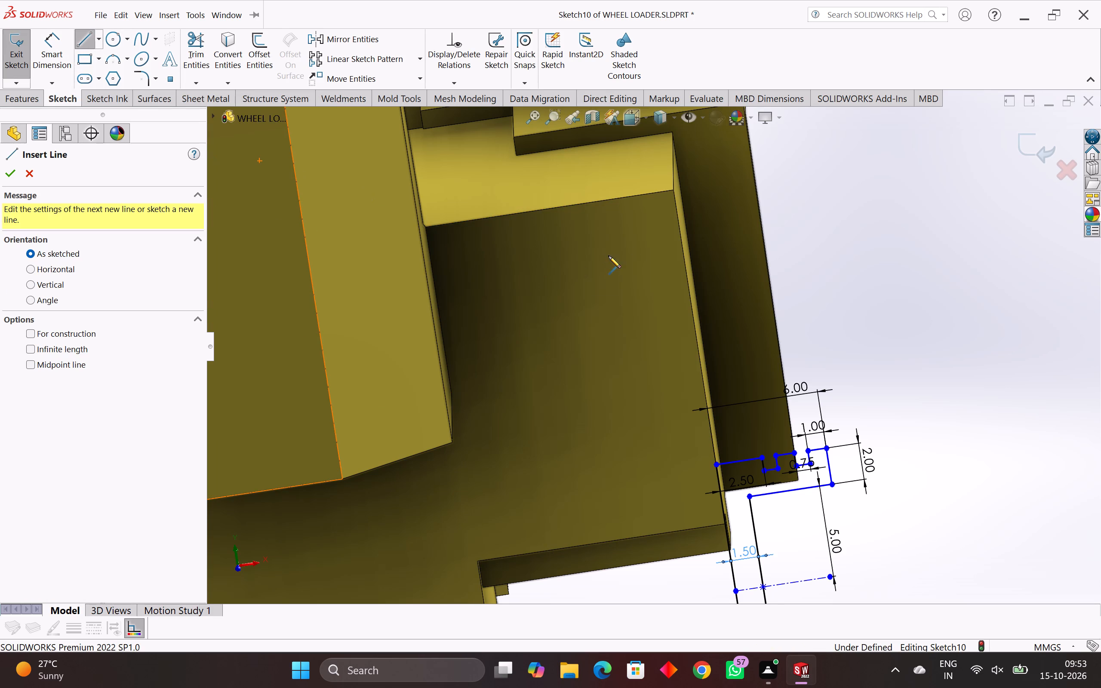
scroll(654, 243, "up", 5)
left_click(685, 212)
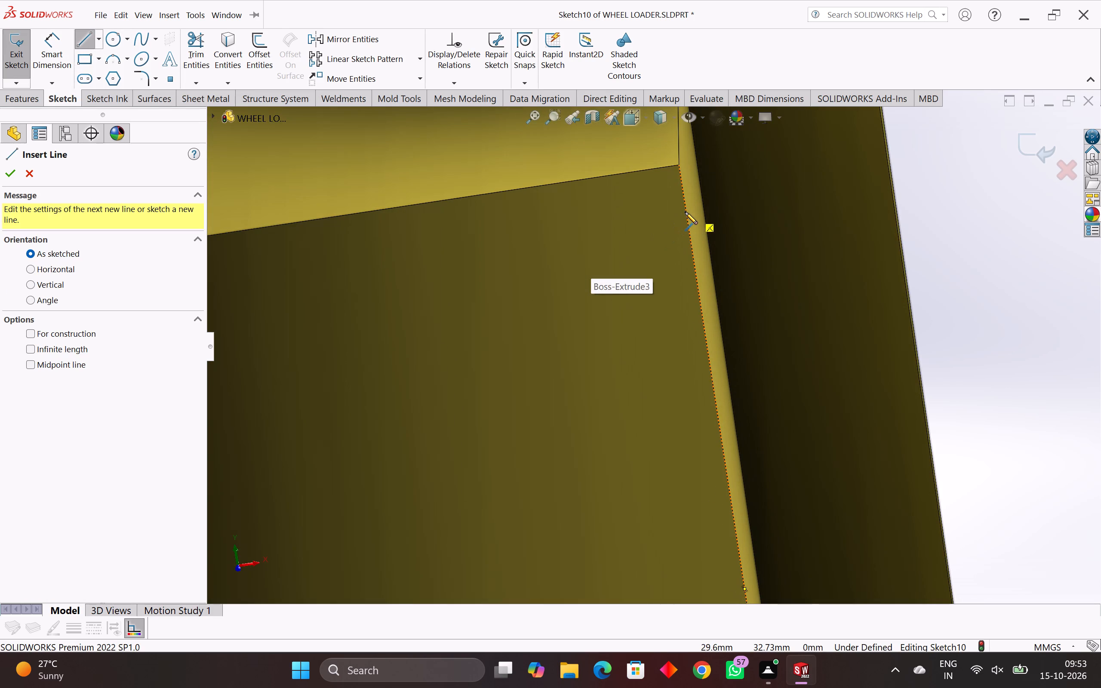
left_click(742, 206)
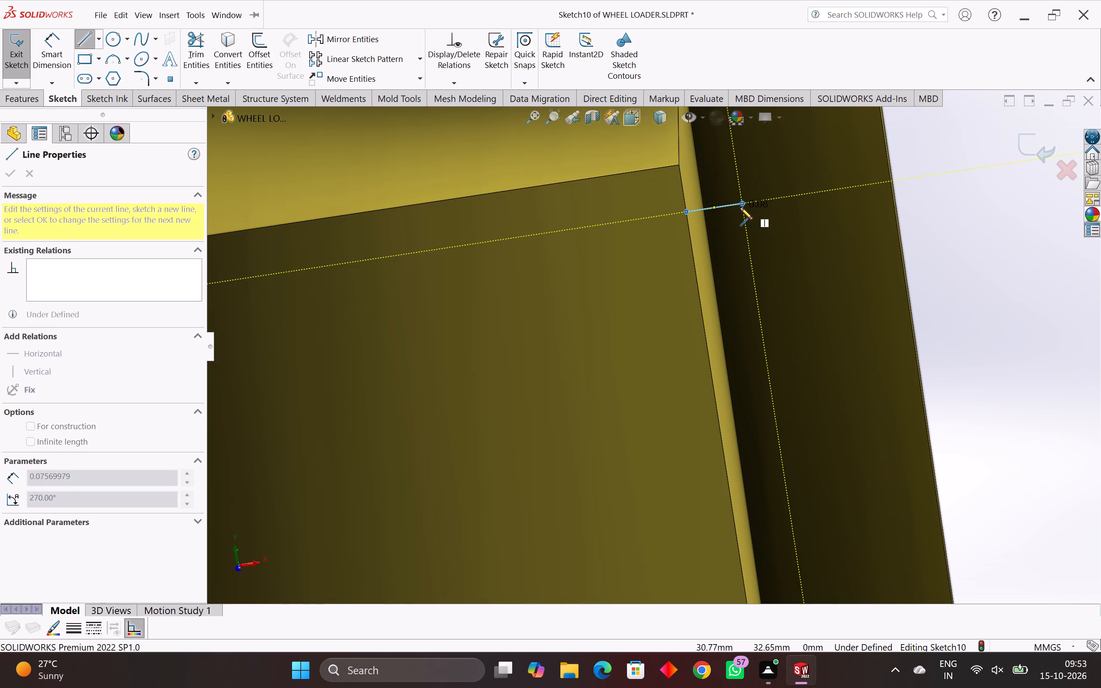
left_click(749, 241)
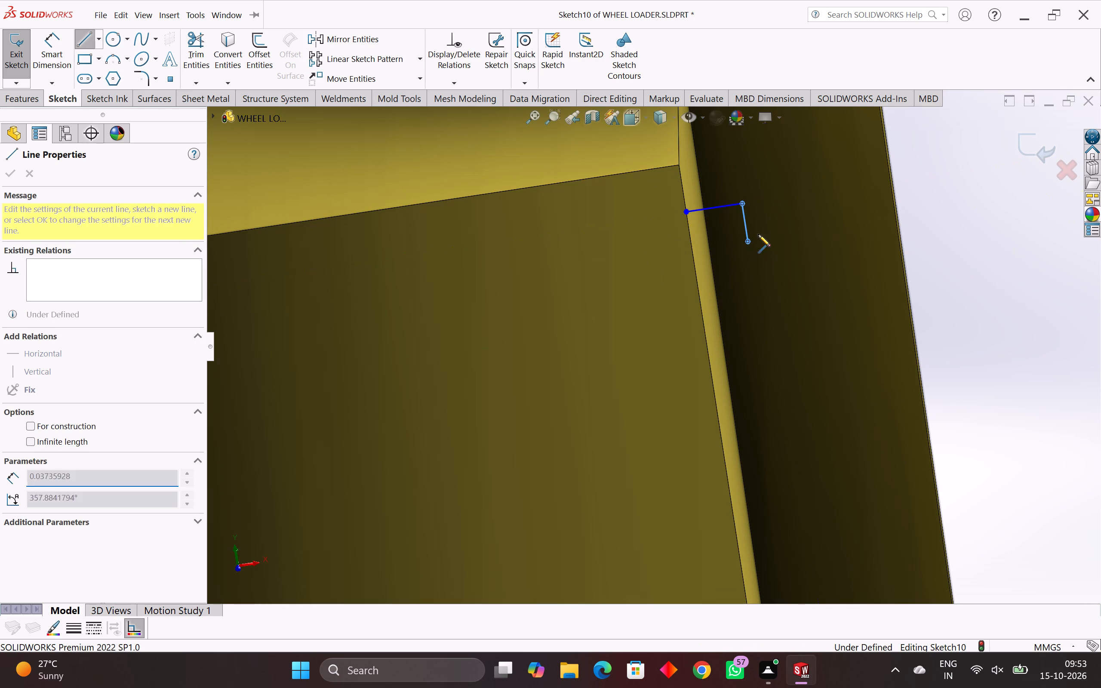
left_click(797, 235)
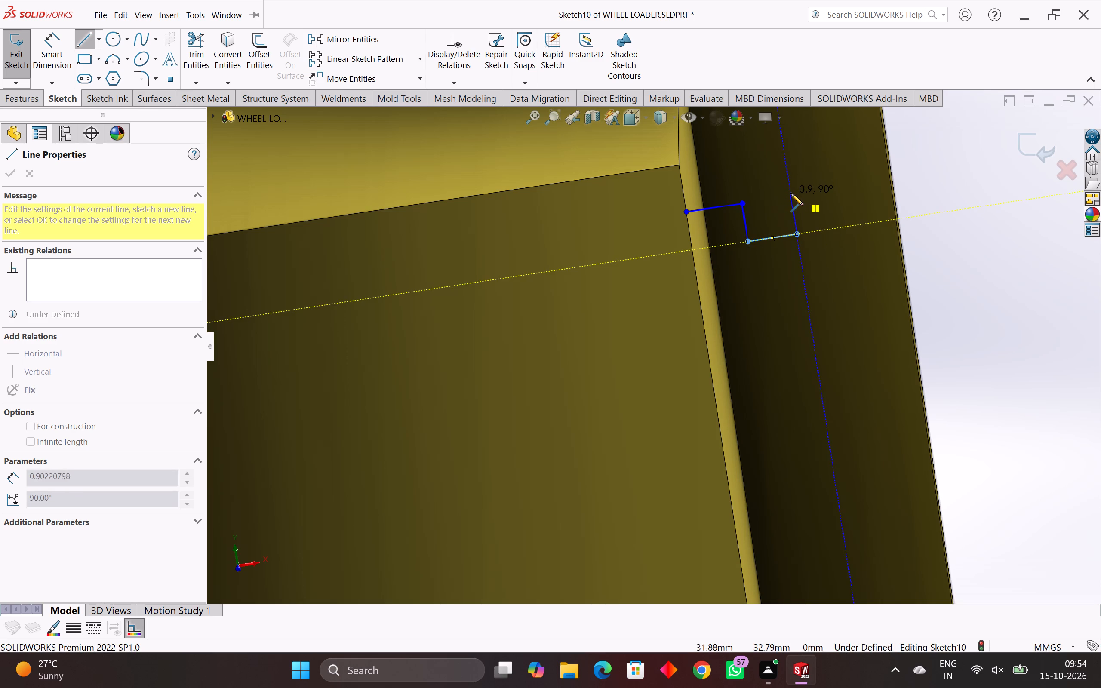
left_click(791, 196)
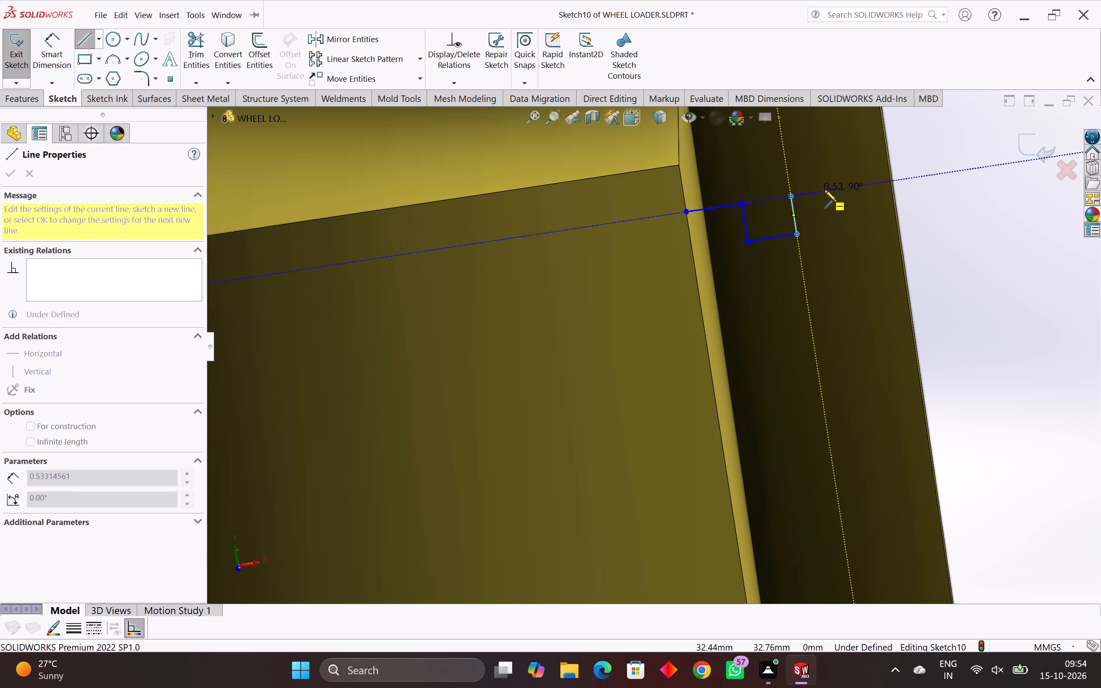
left_click(855, 187)
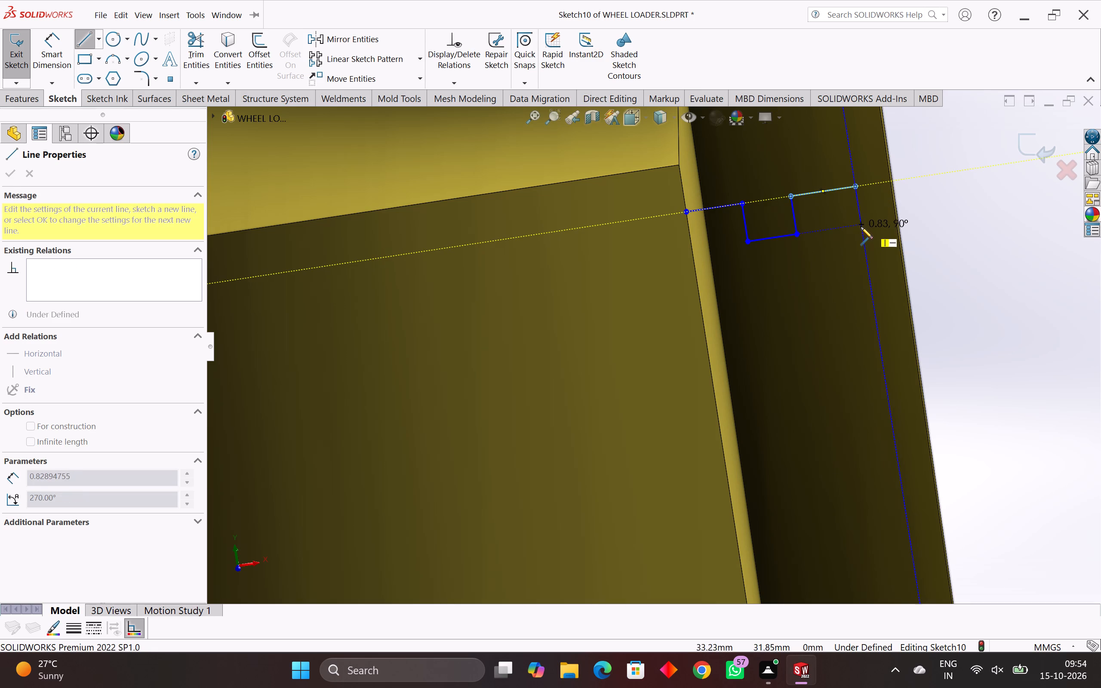
left_click(861, 226)
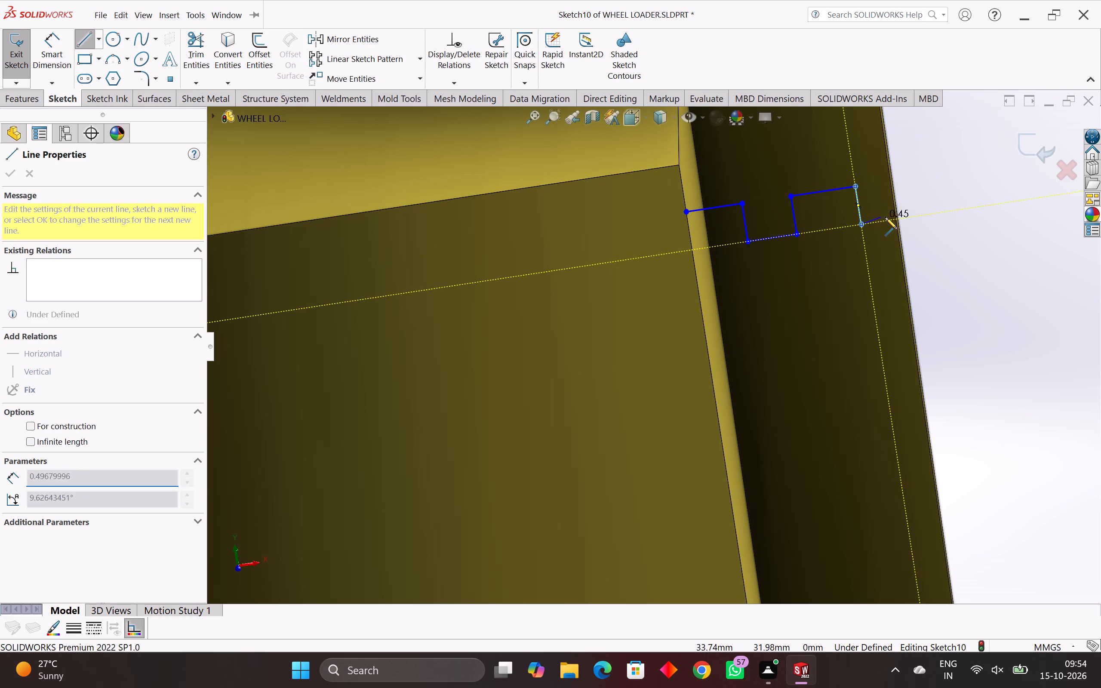
left_click(927, 215)
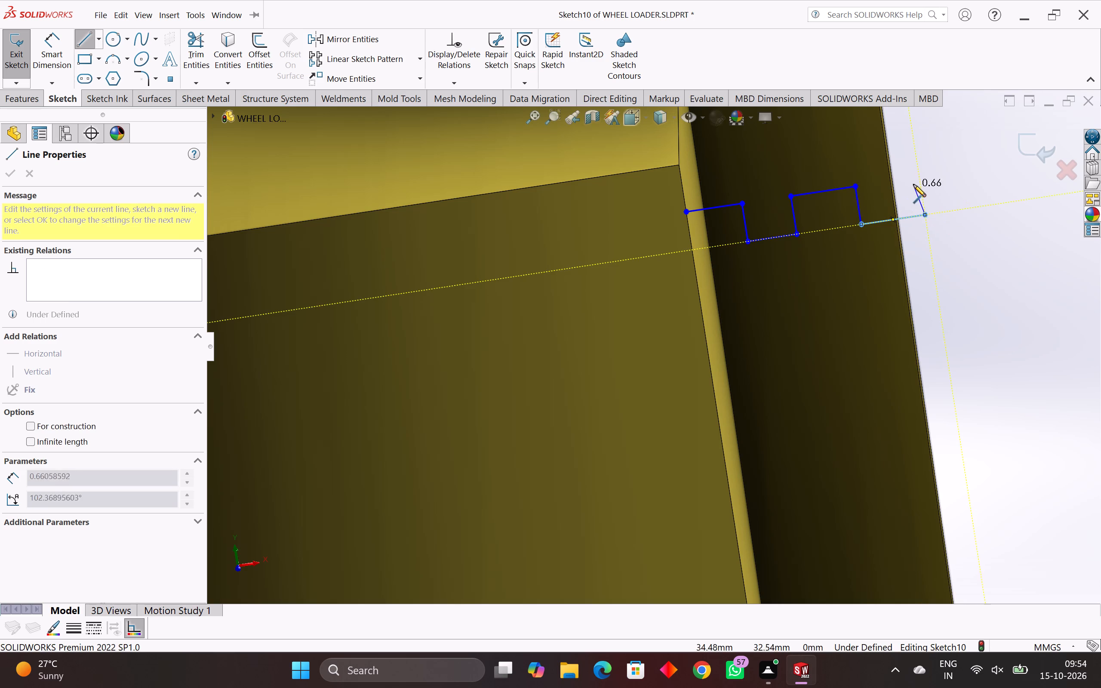
left_click(920, 176)
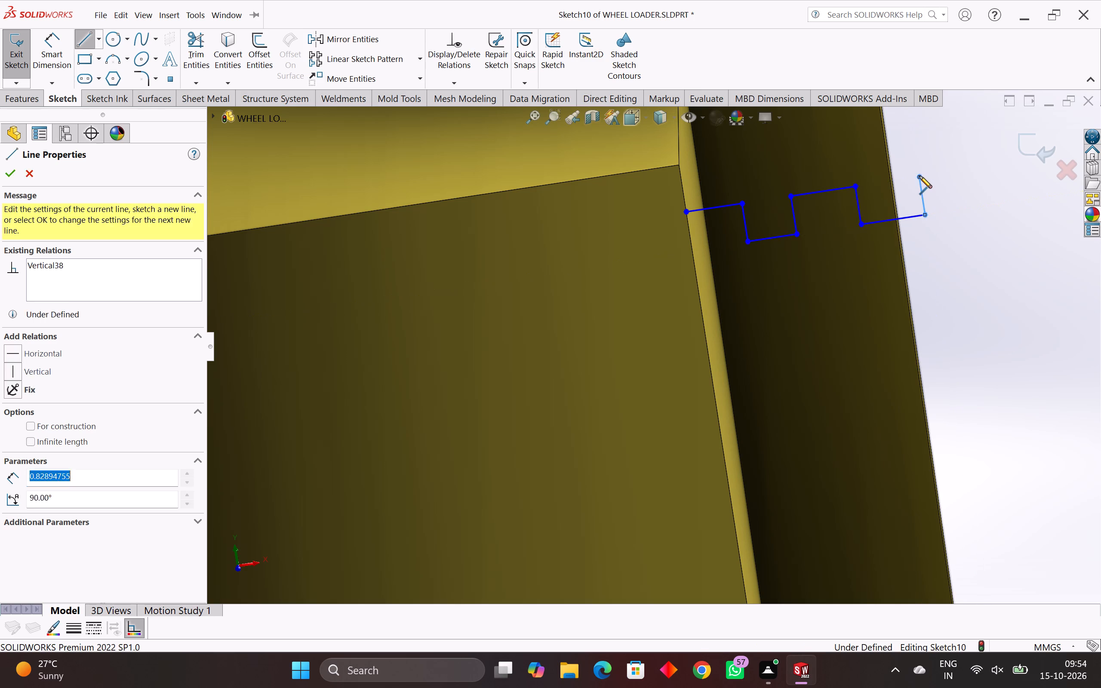
left_click(966, 169)
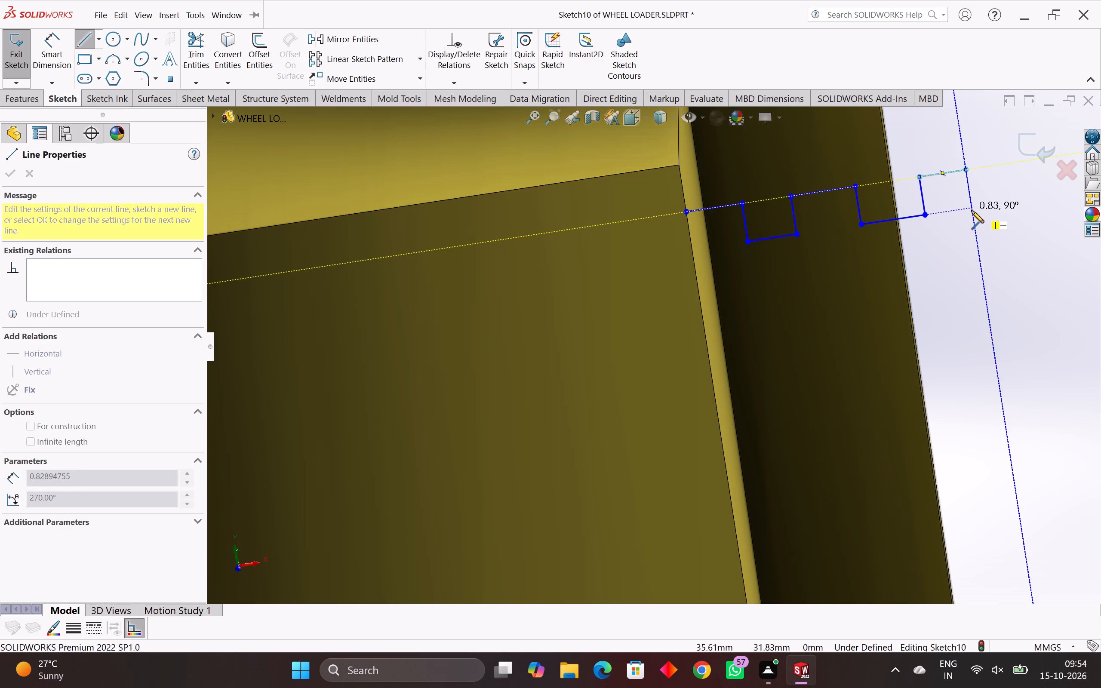
left_click(972, 207)
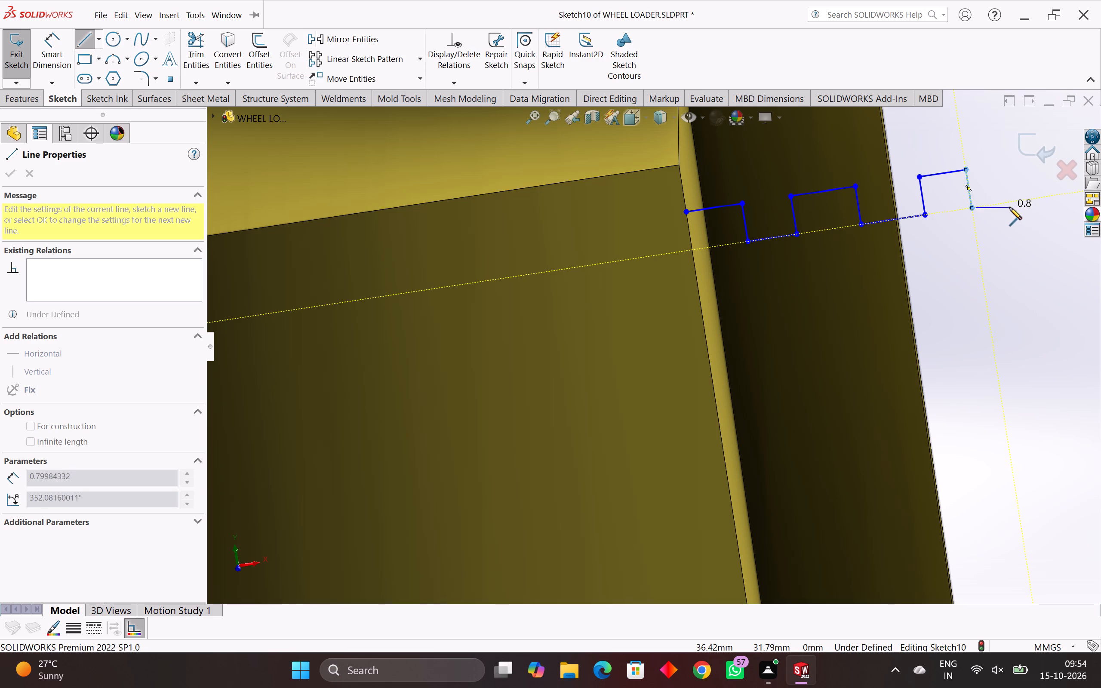
left_click(1043, 197)
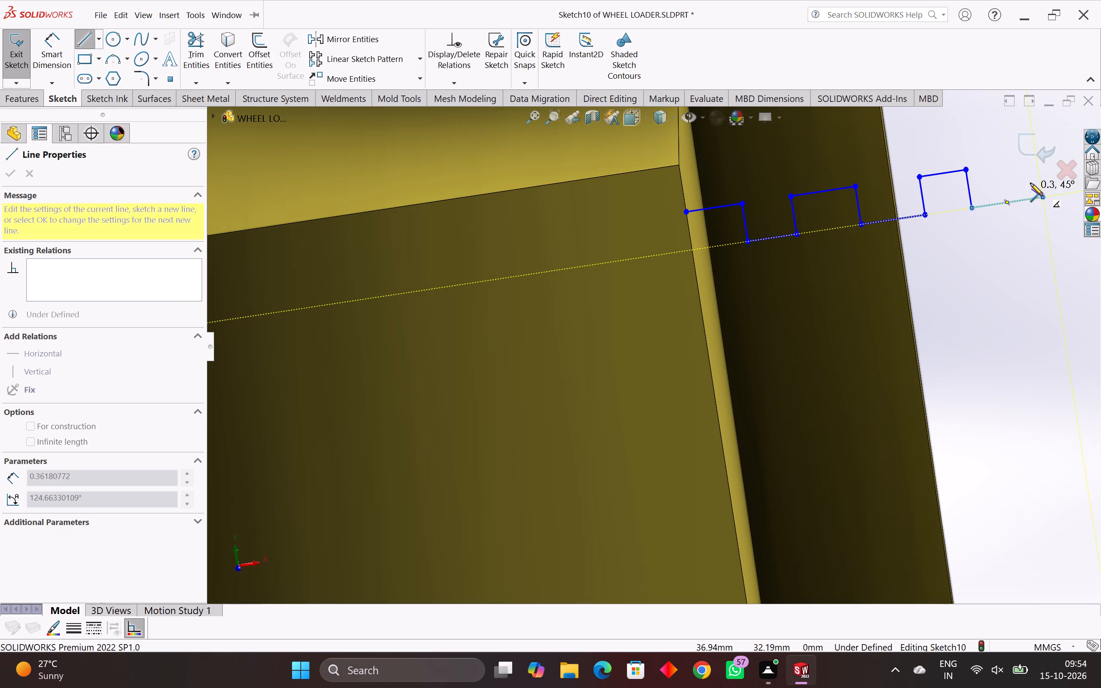
scroll(1028, 179, "down", 4)
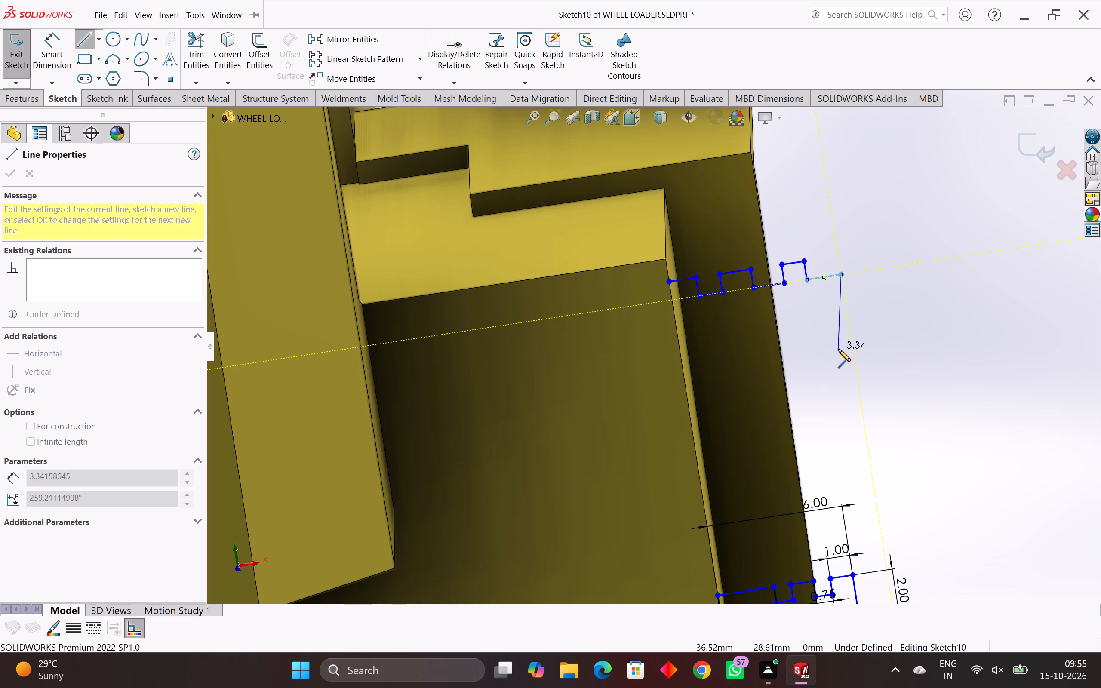
key("Escape")
key("Escape")
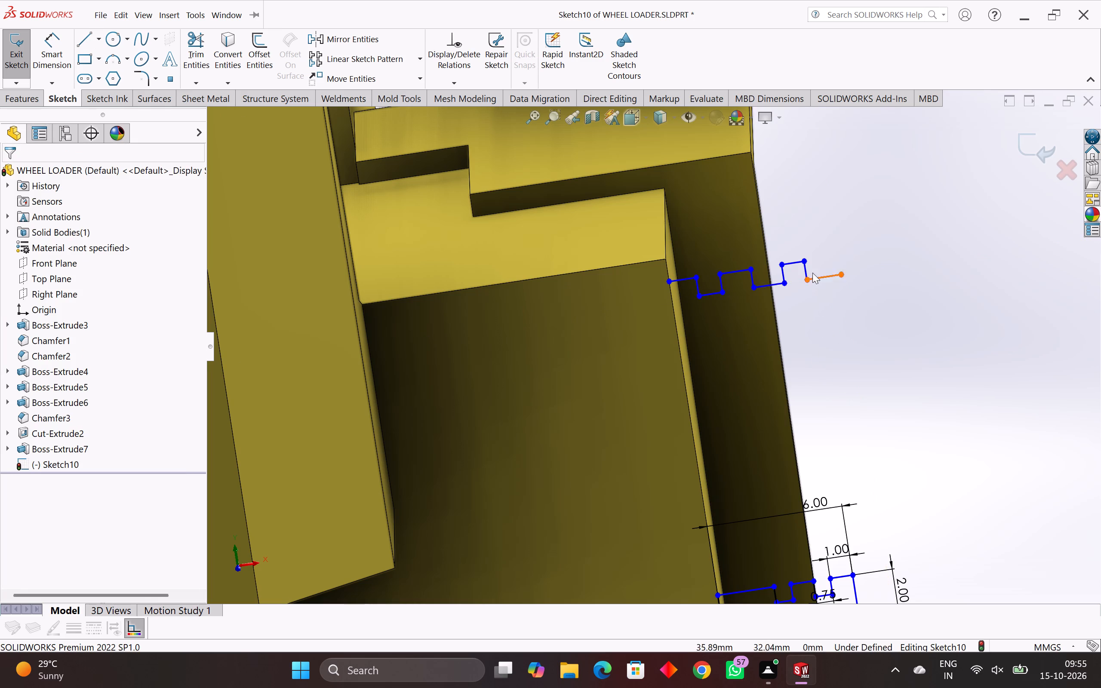
Delete the outermost horizontal line and the short vertical line before it from the new stepped chain.
left_click_drag(828, 254, 822, 291)
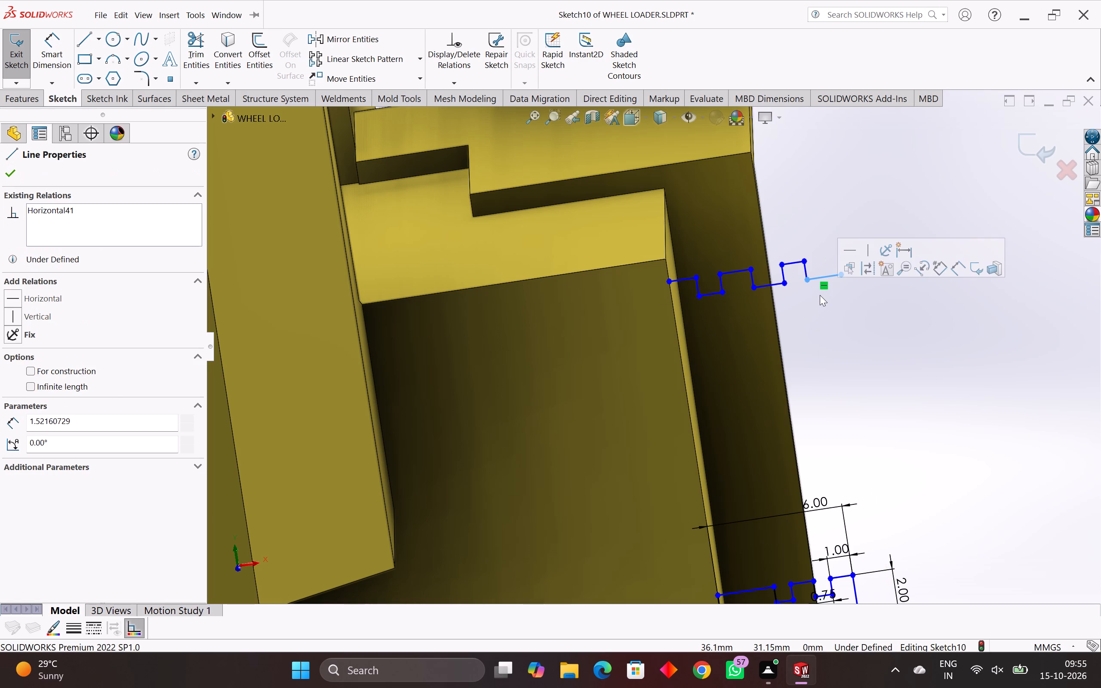
key("Delete")
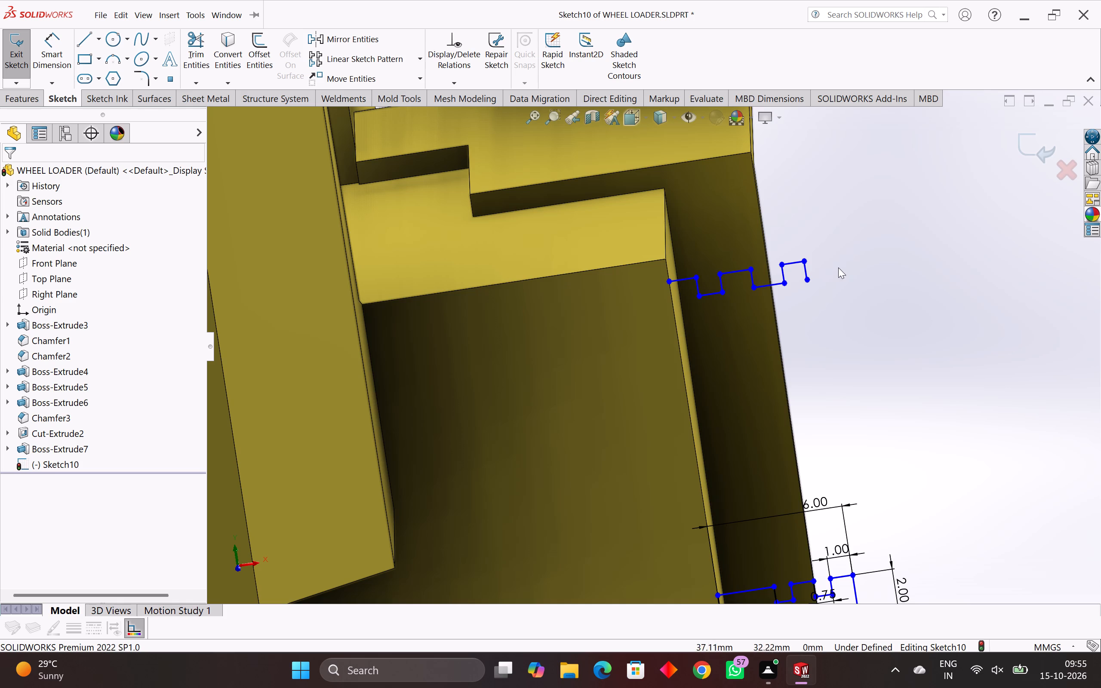
left_click_drag(838, 267, 797, 310)
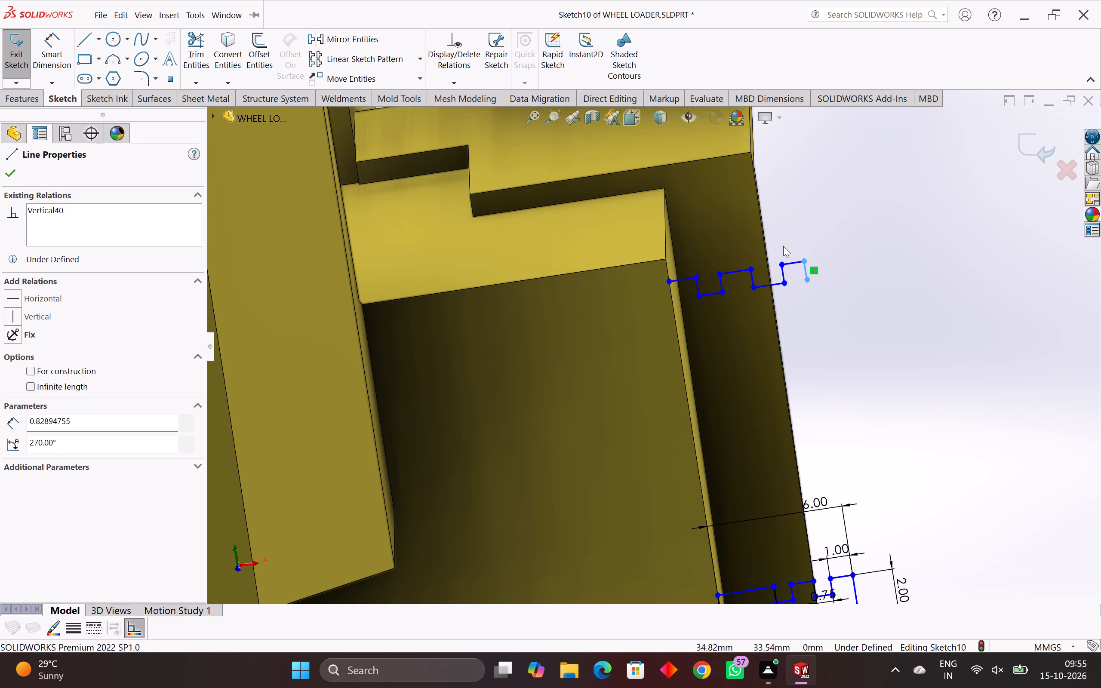
key("Delete")
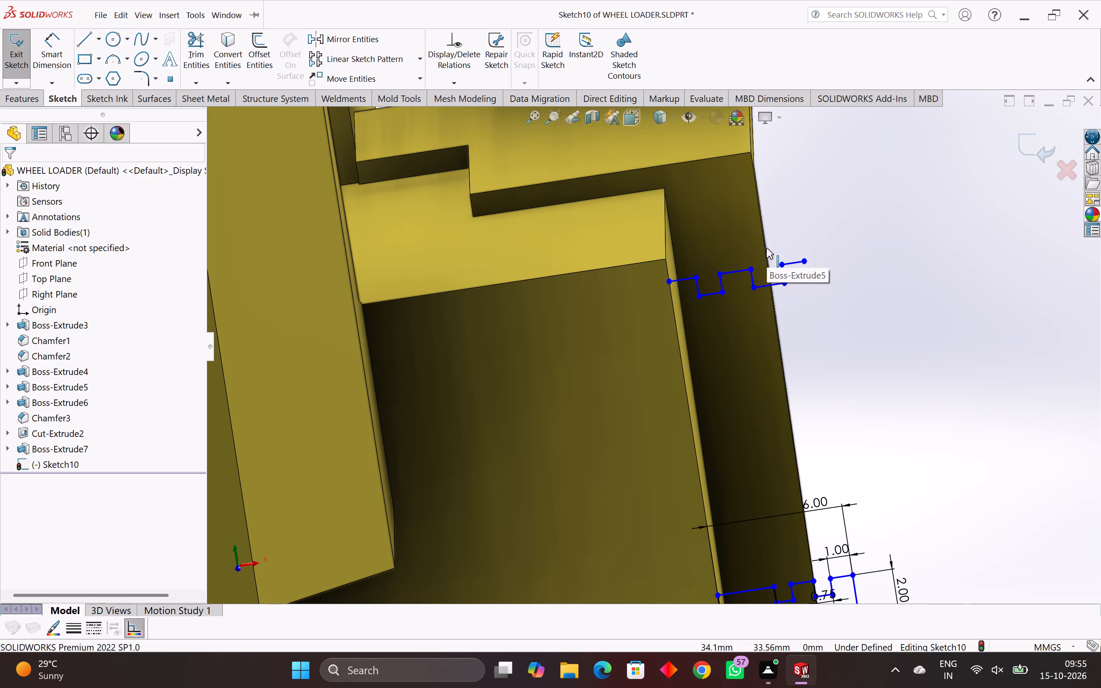
Close the stepped profile with an outer vertical line about 3.24 mm long, a 6 mm underside line and a vertical line along the body edge.
key("l")
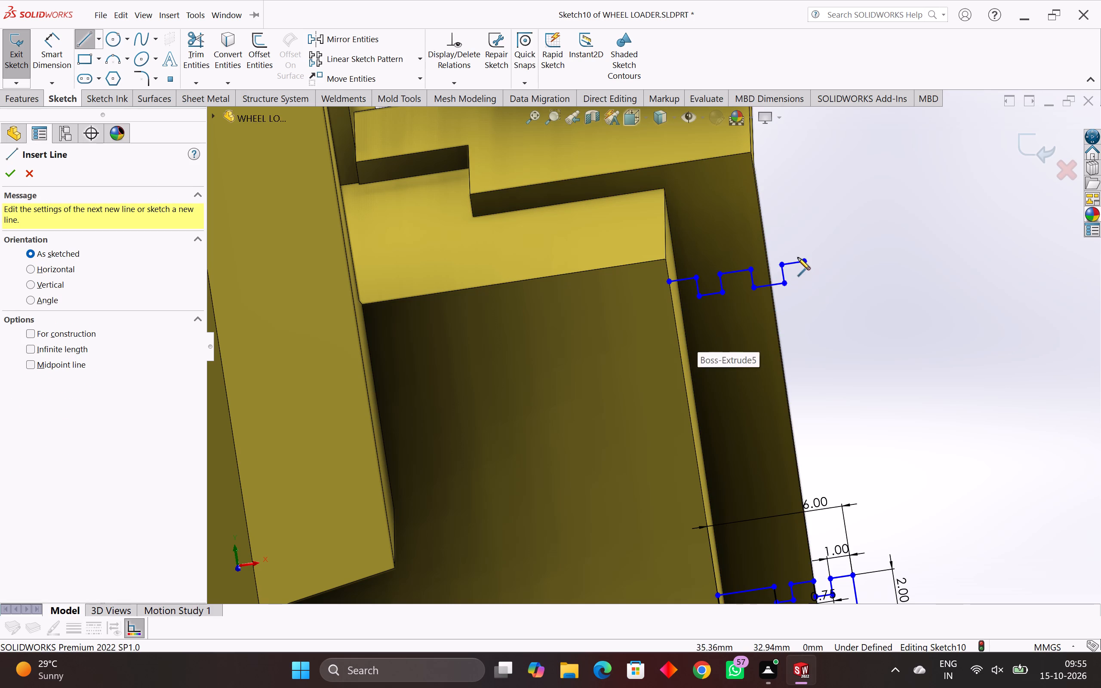
left_click(806, 262)
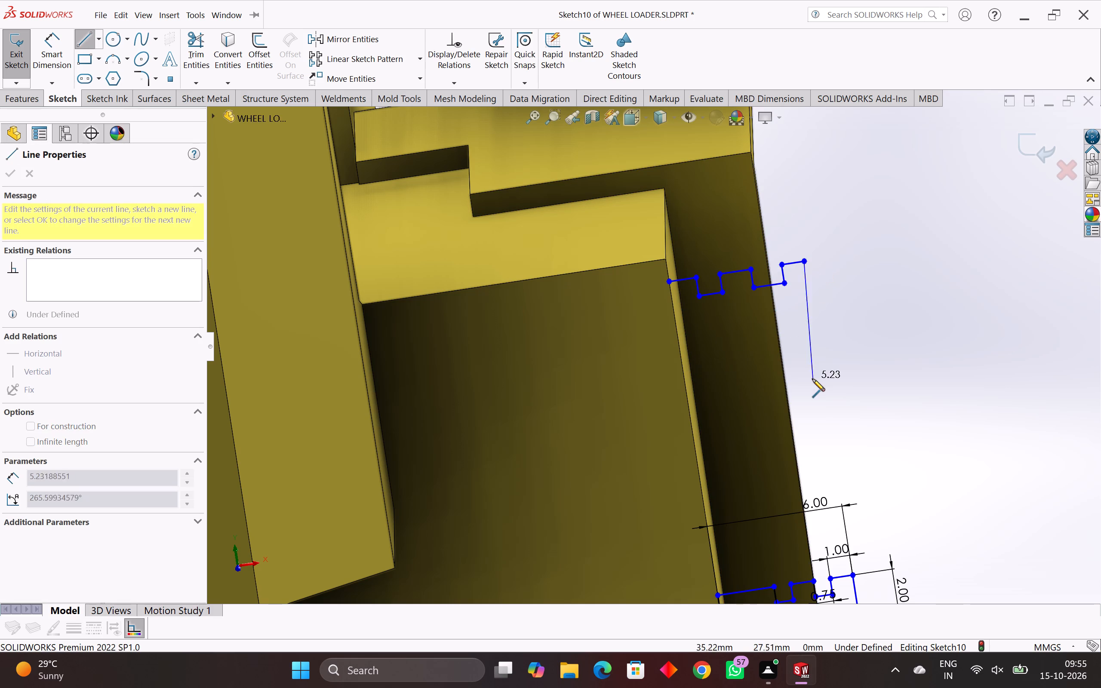
left_click(813, 333)
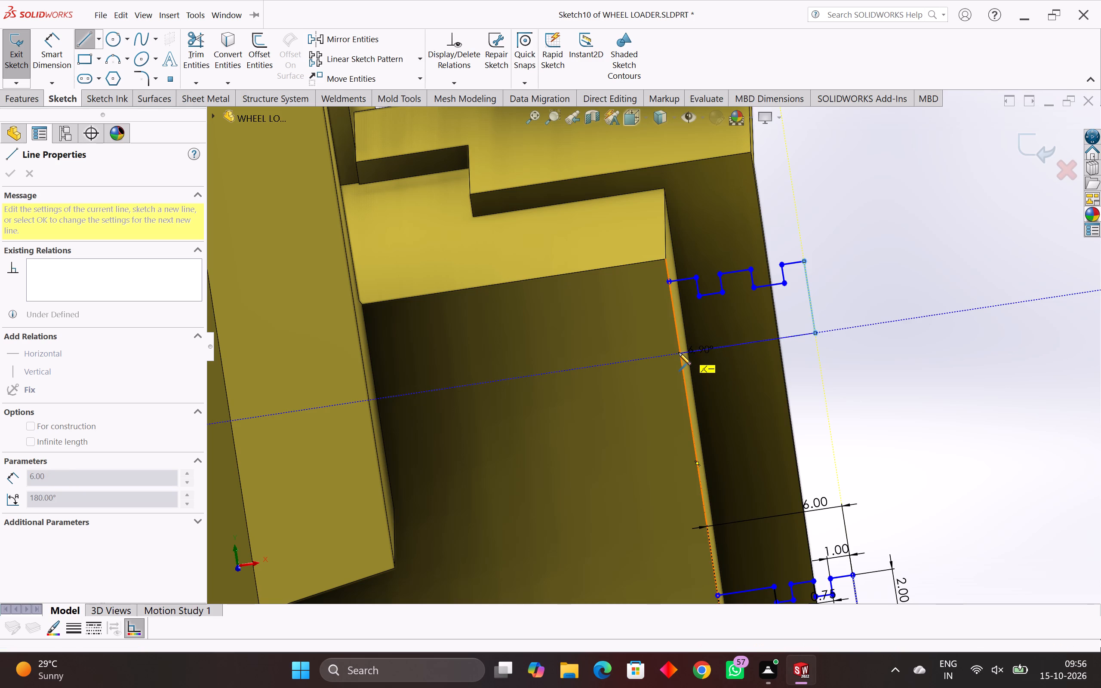
left_click(679, 353)
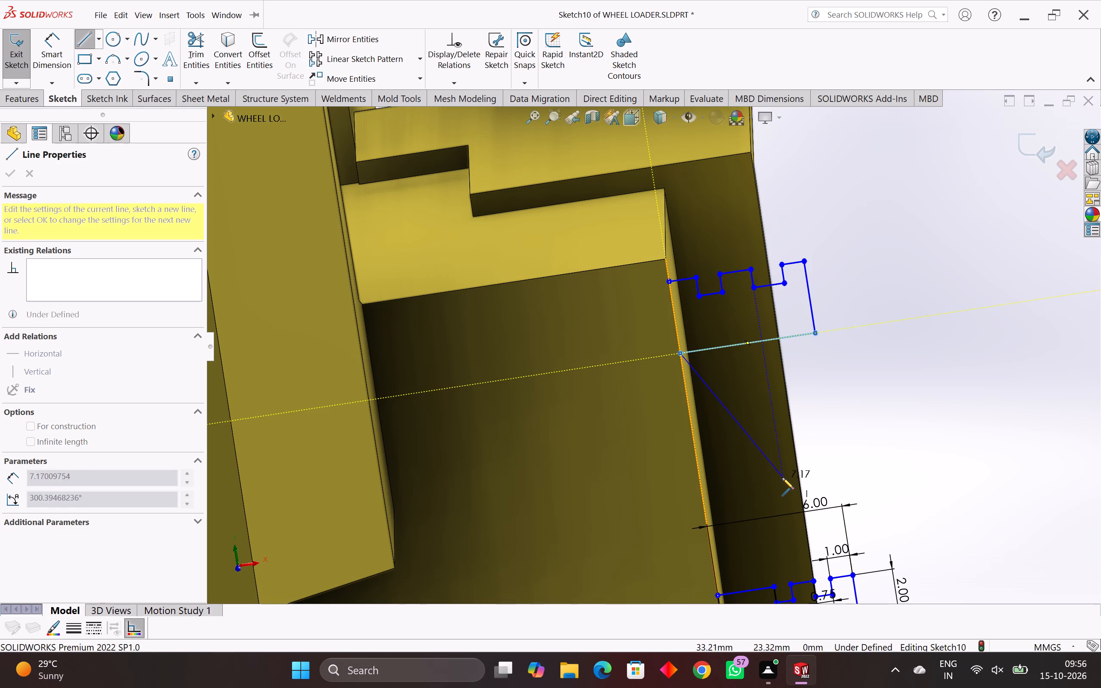
key("Escape")
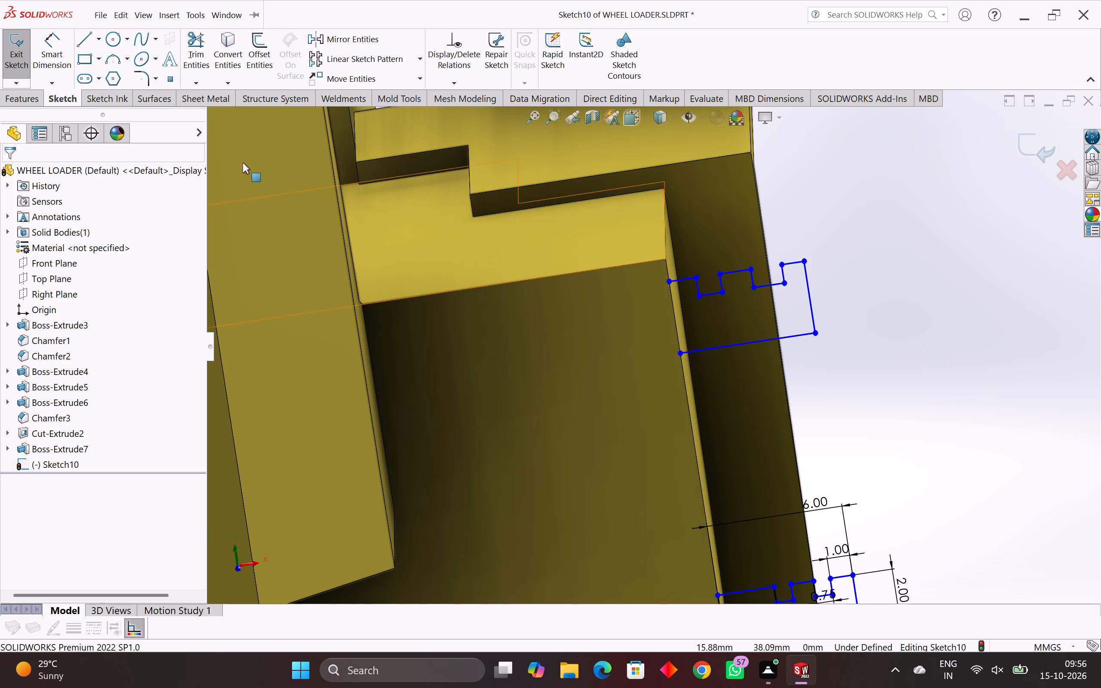
left_click(92, 39)
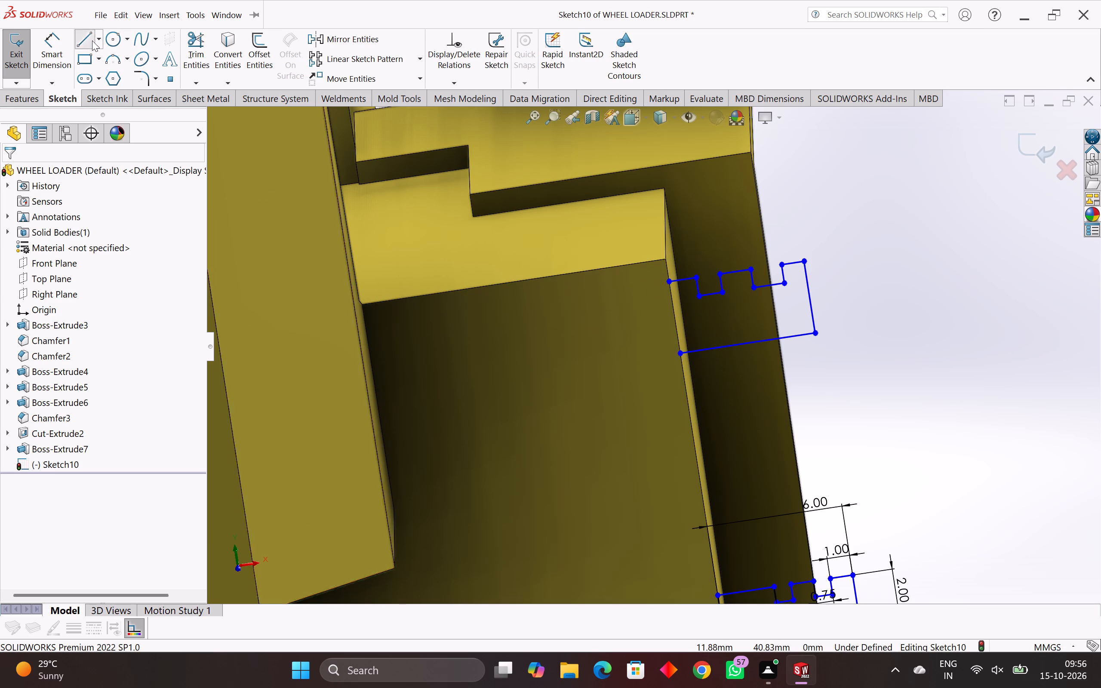
left_click(668, 280)
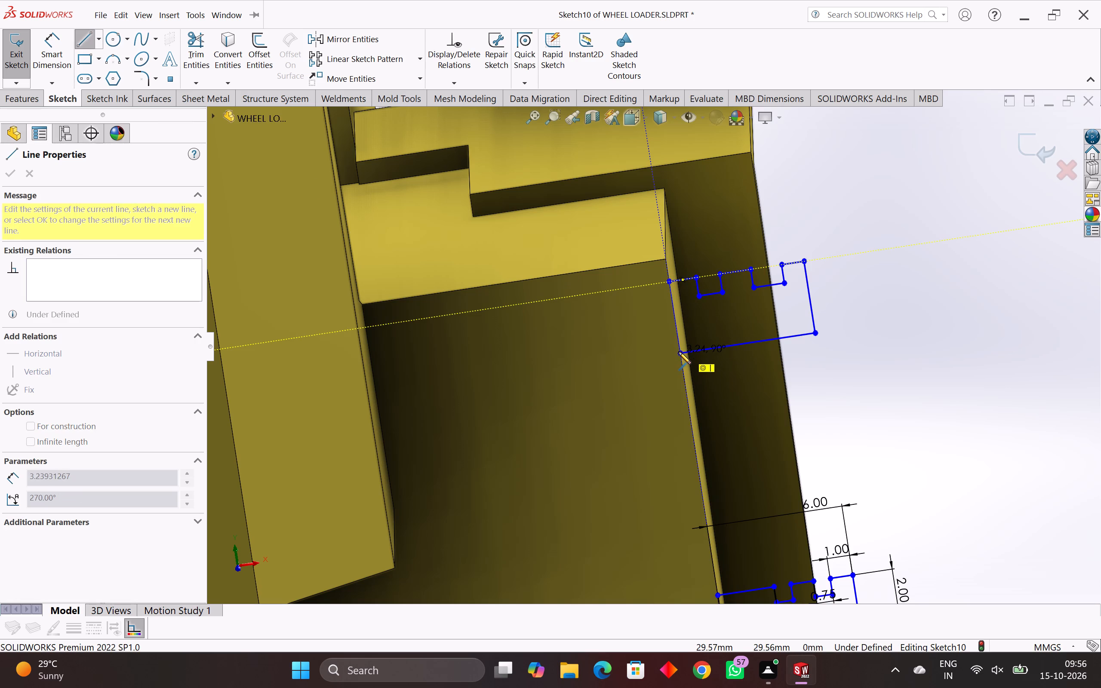
left_click(681, 352)
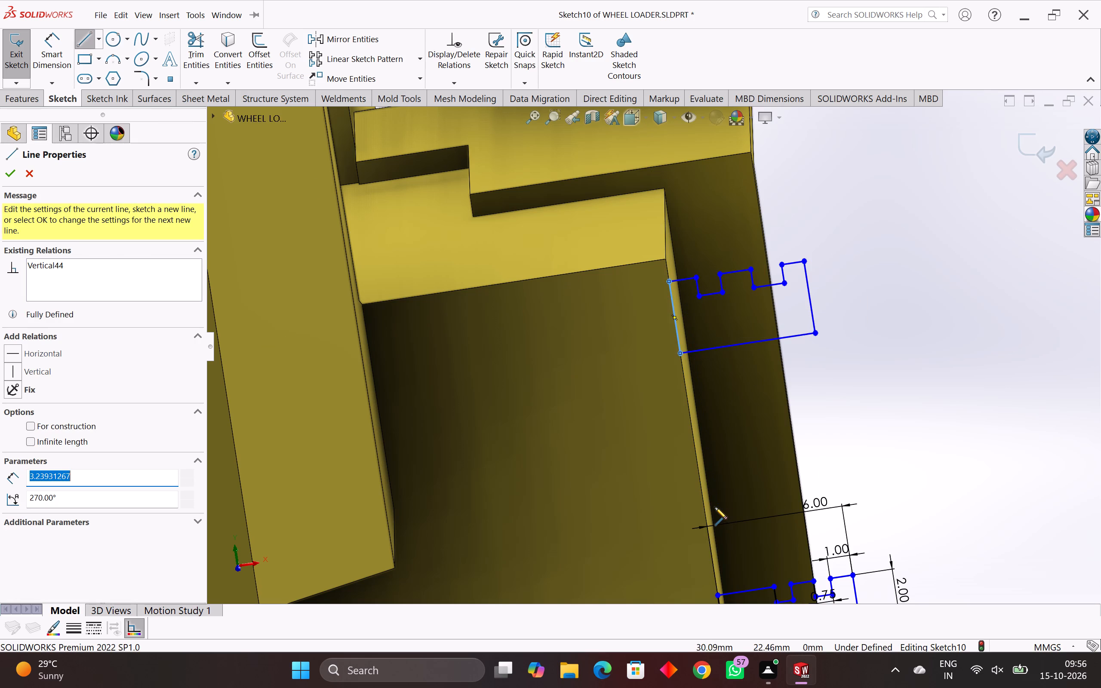
key("Escape")
key("Escape")
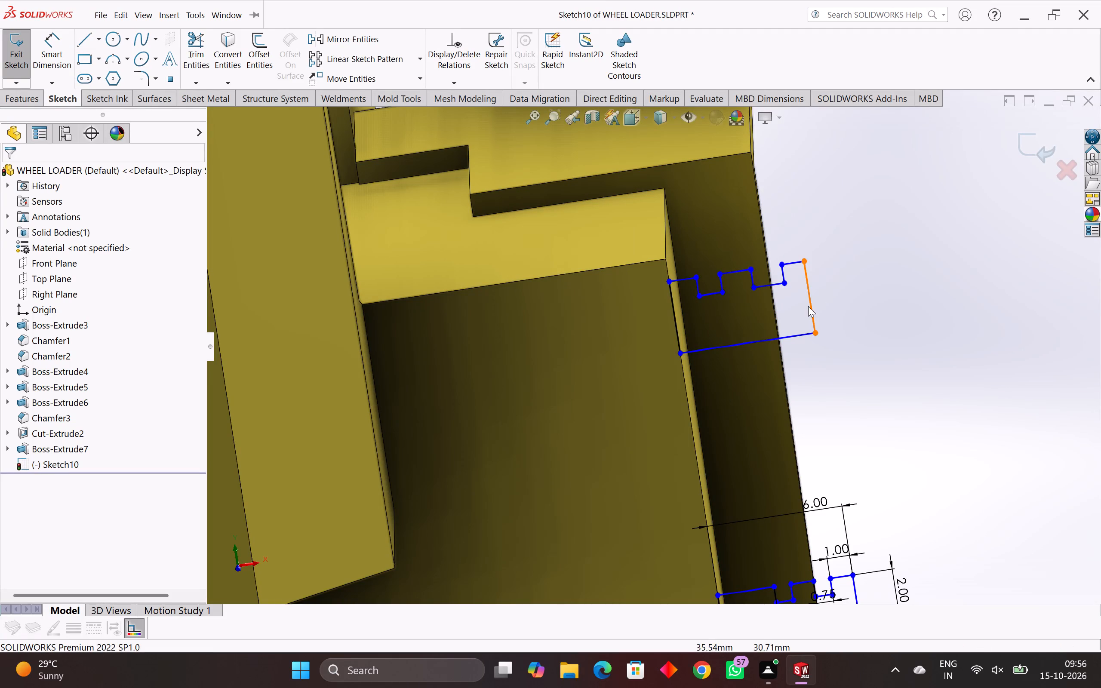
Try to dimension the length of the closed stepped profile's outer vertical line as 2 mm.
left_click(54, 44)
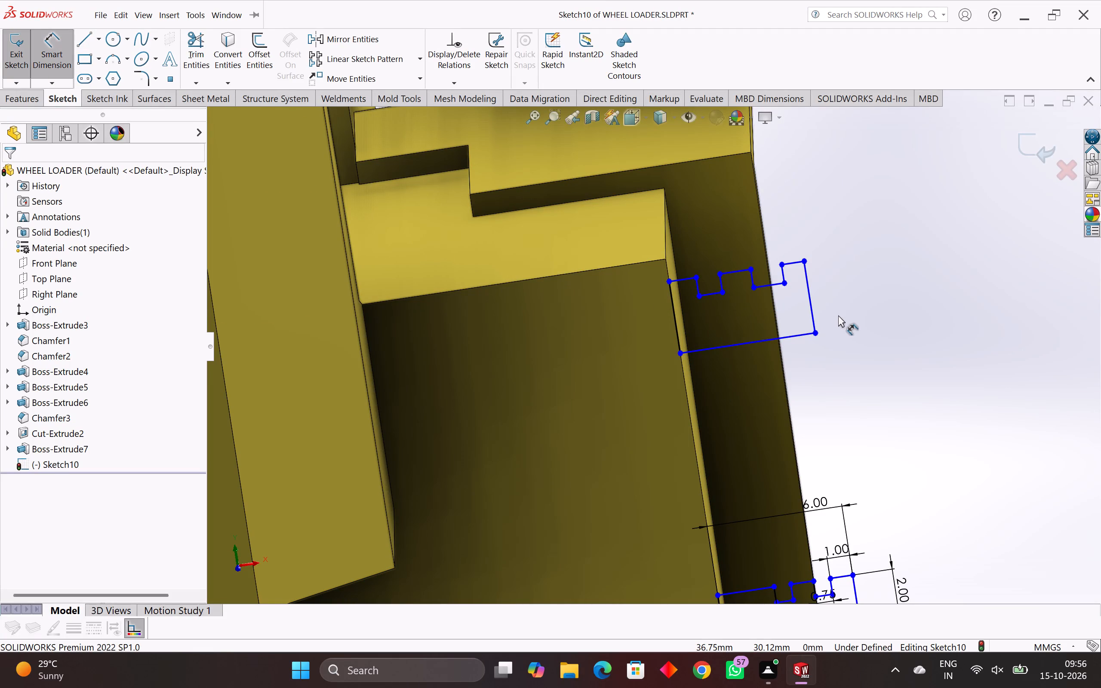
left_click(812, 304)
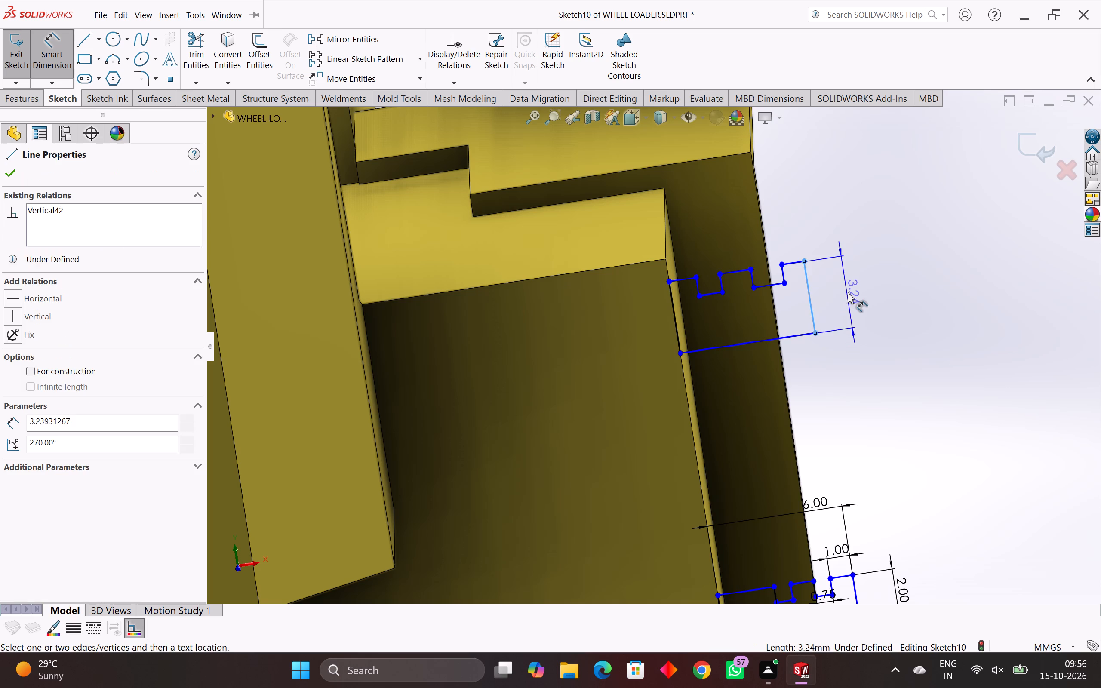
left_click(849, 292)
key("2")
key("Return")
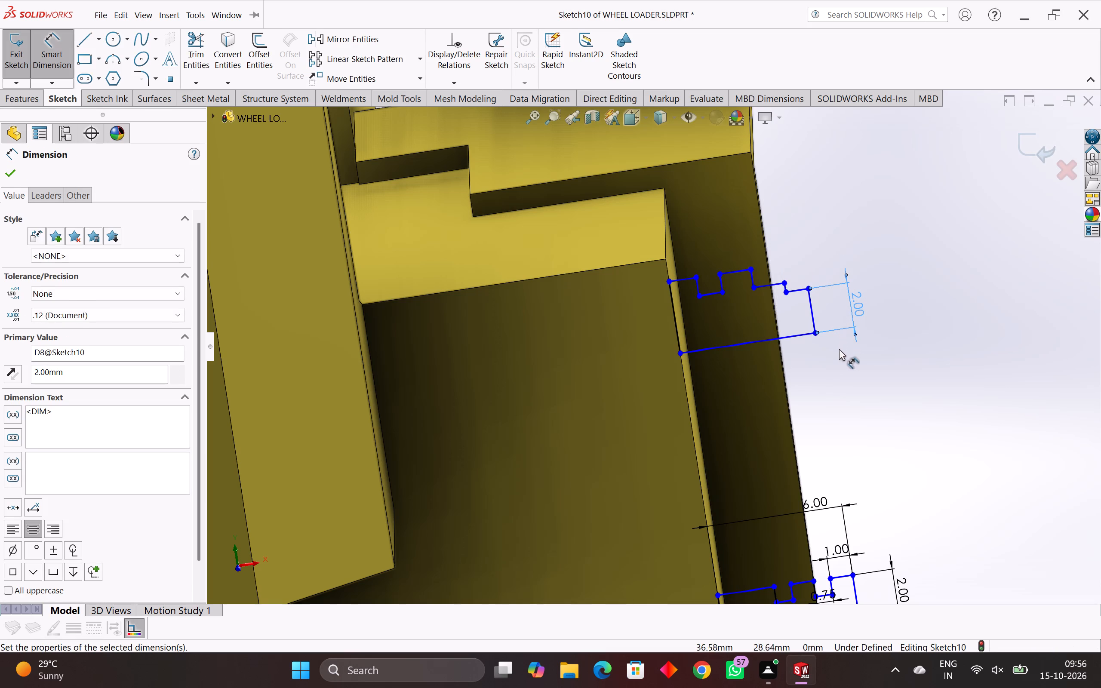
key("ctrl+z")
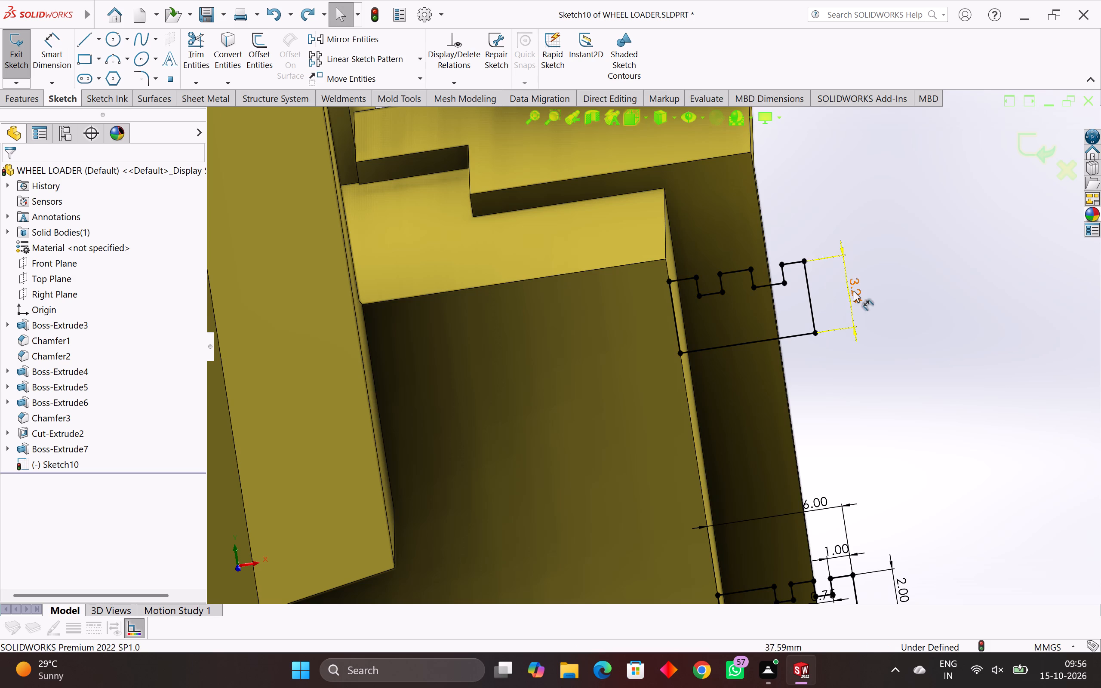
Delete the length dimension on the stepped profile's outer vertical line.
double_click(854, 291)
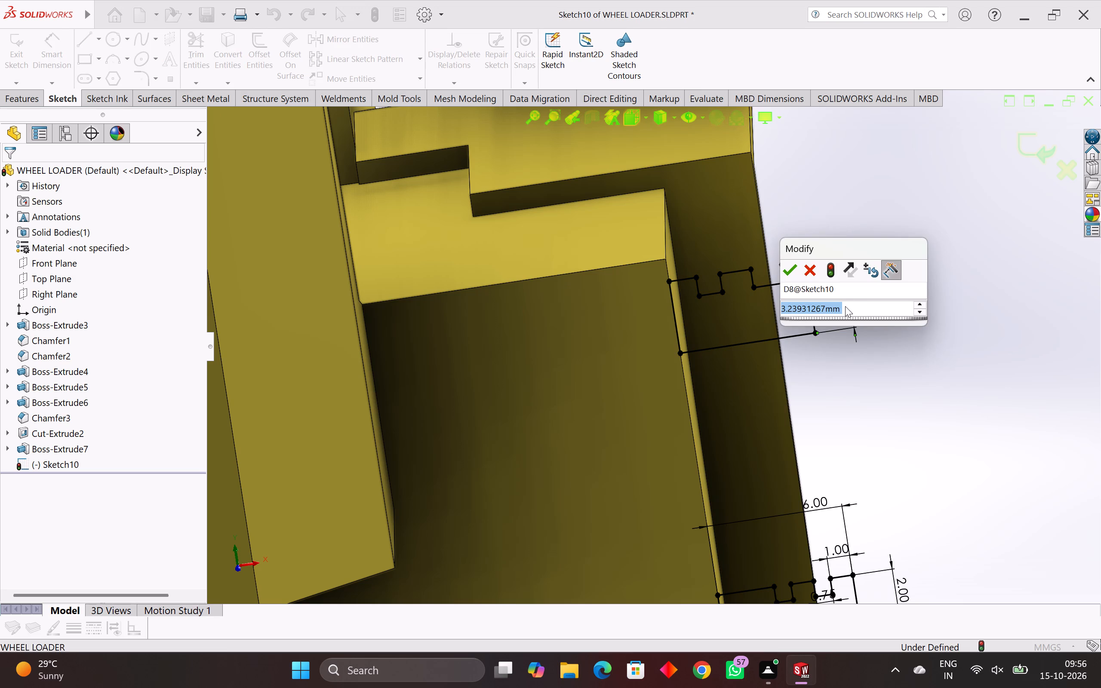
key("Delete")
left_click(926, 402)
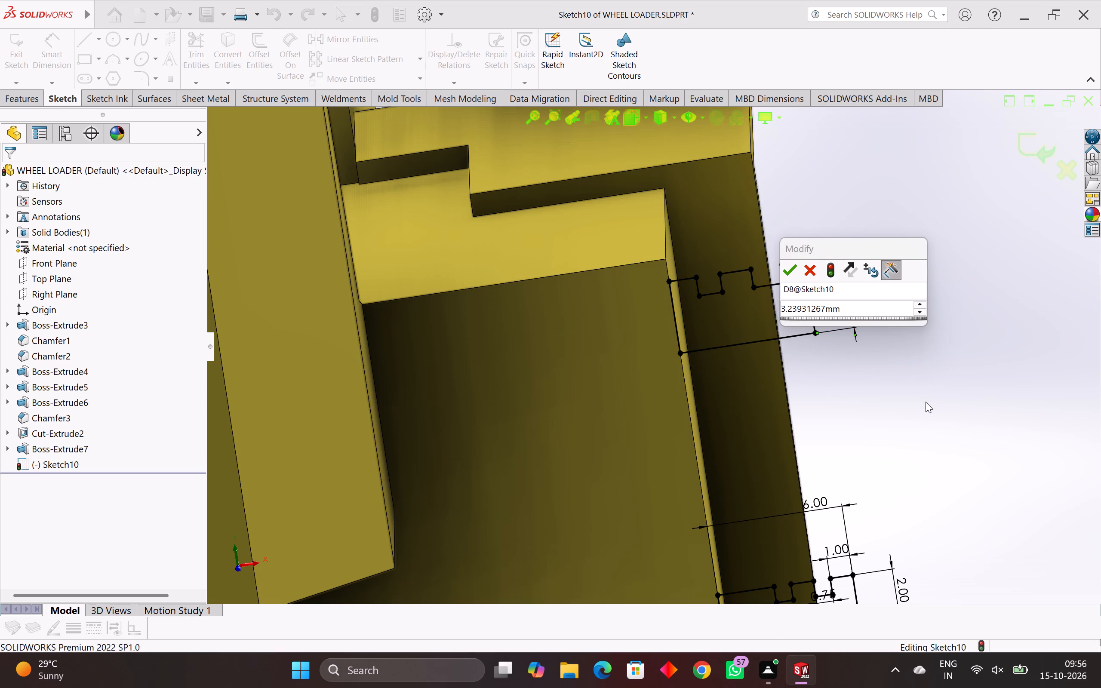
key("Escape")
key("Escape")
key("Escape")
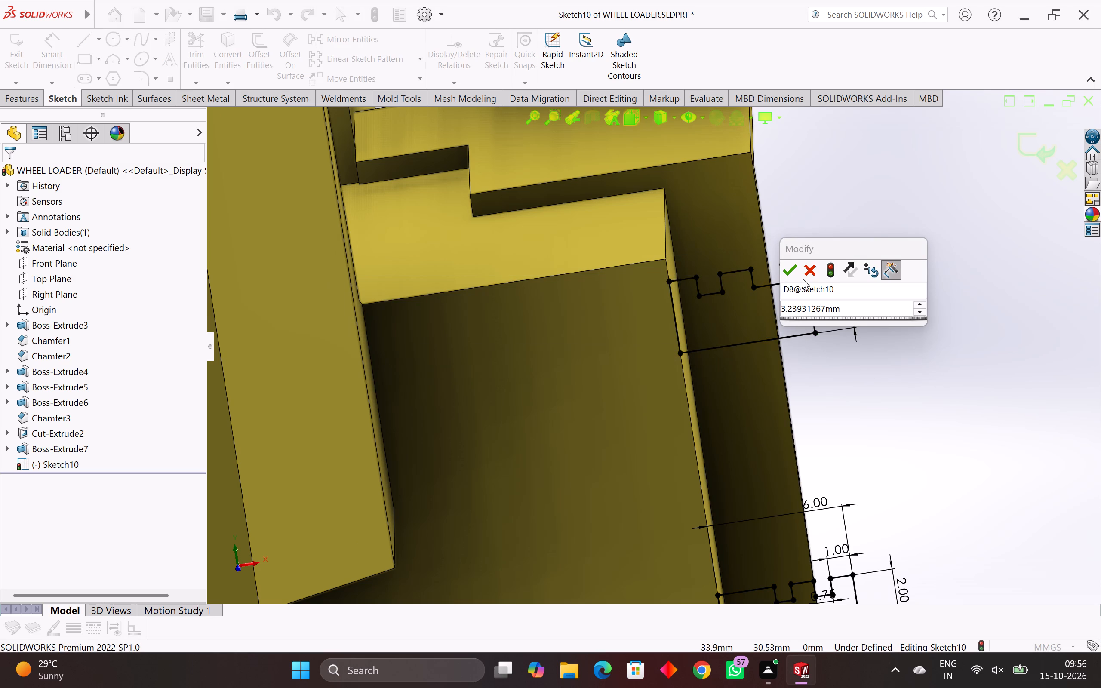
left_click(810, 270)
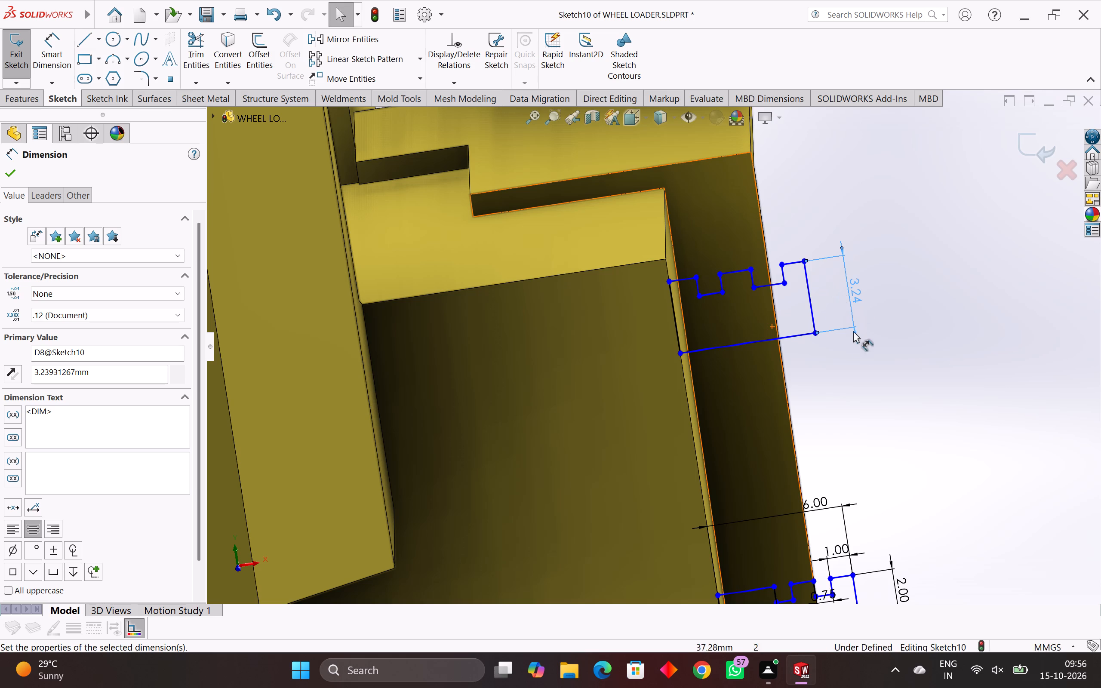
key("Delete")
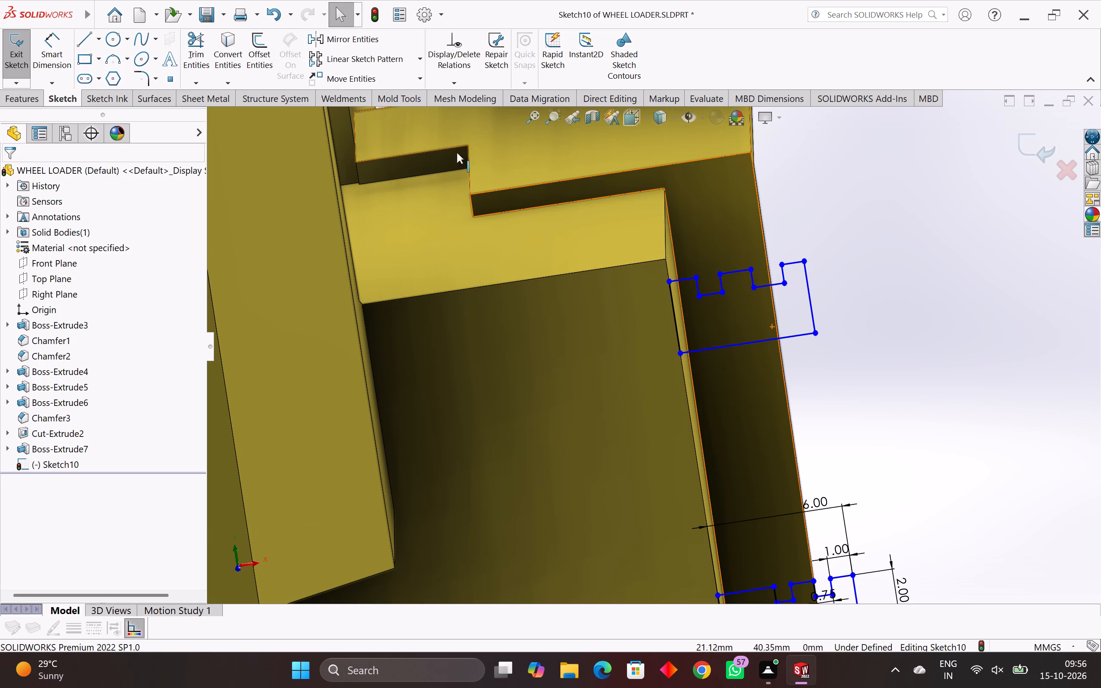
Dimension the stepped profile's vertical line along the body edge as 2 mm.
left_click(51, 40)
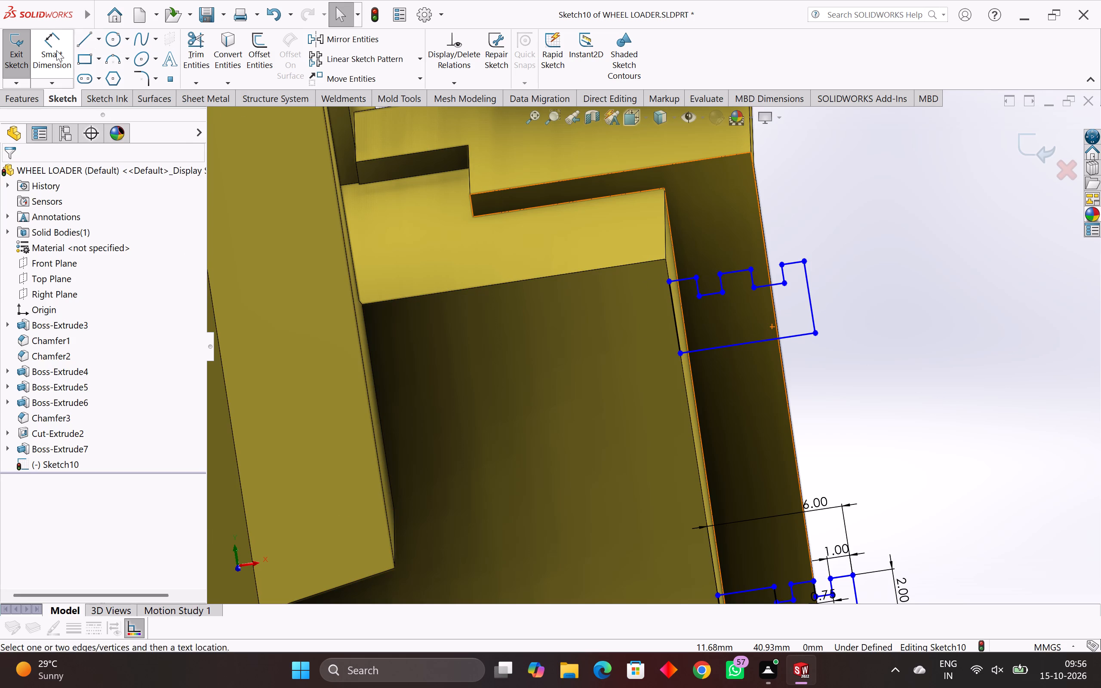
left_click_drag(677, 321, 668, 326)
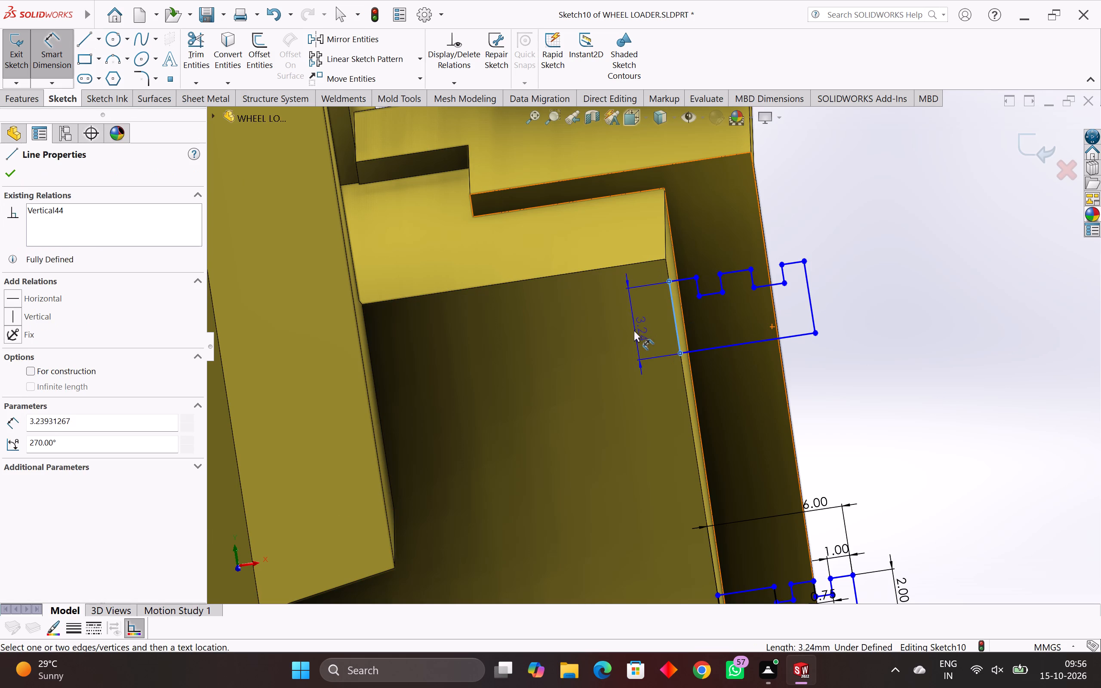
left_click(634, 330)
key("2")
key("Return")
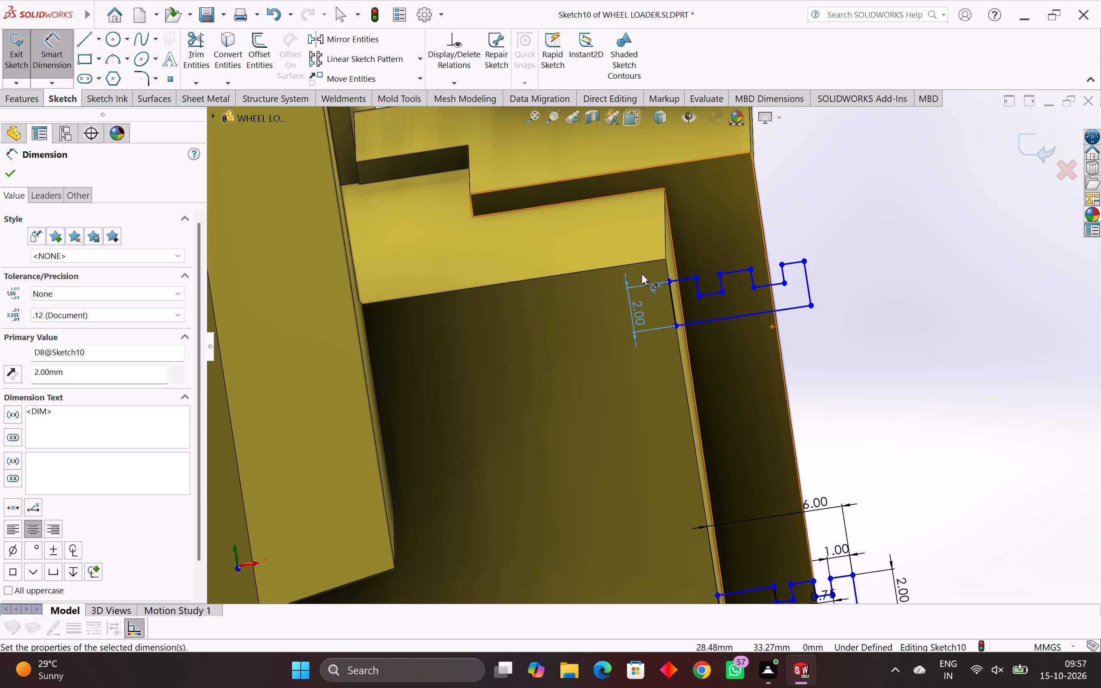
Dimension the stepped profile's underside as 6 mm between its two lower corner points.
scroll(702, 313, "up", 4)
scroll(670, 289, "up", 2)
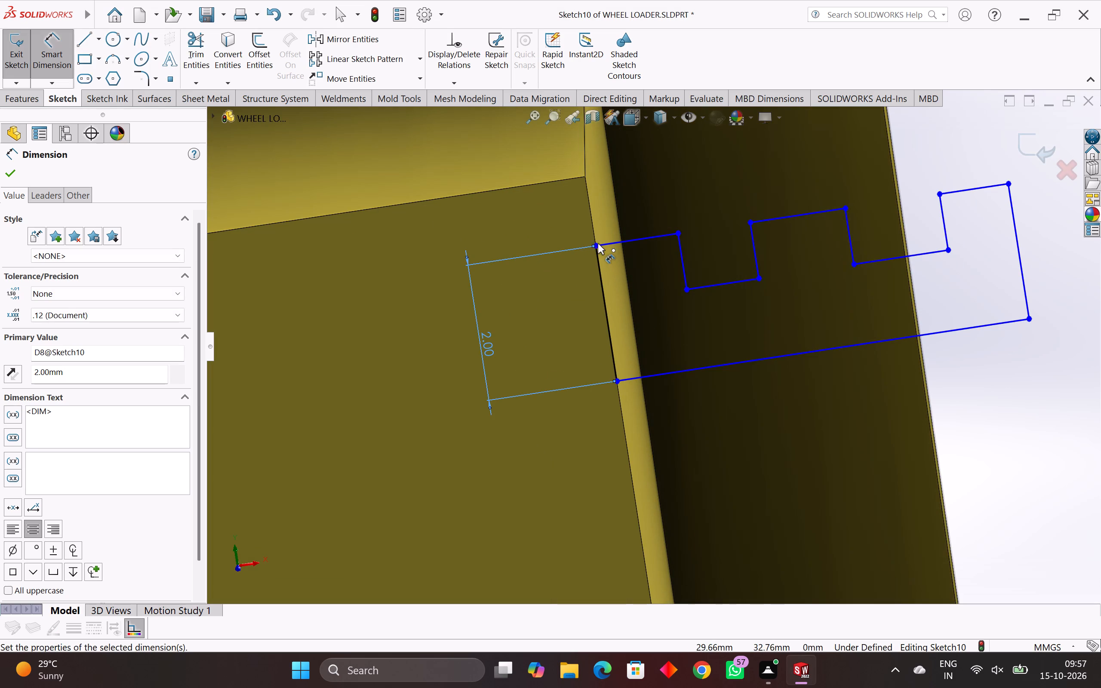
left_click(617, 380)
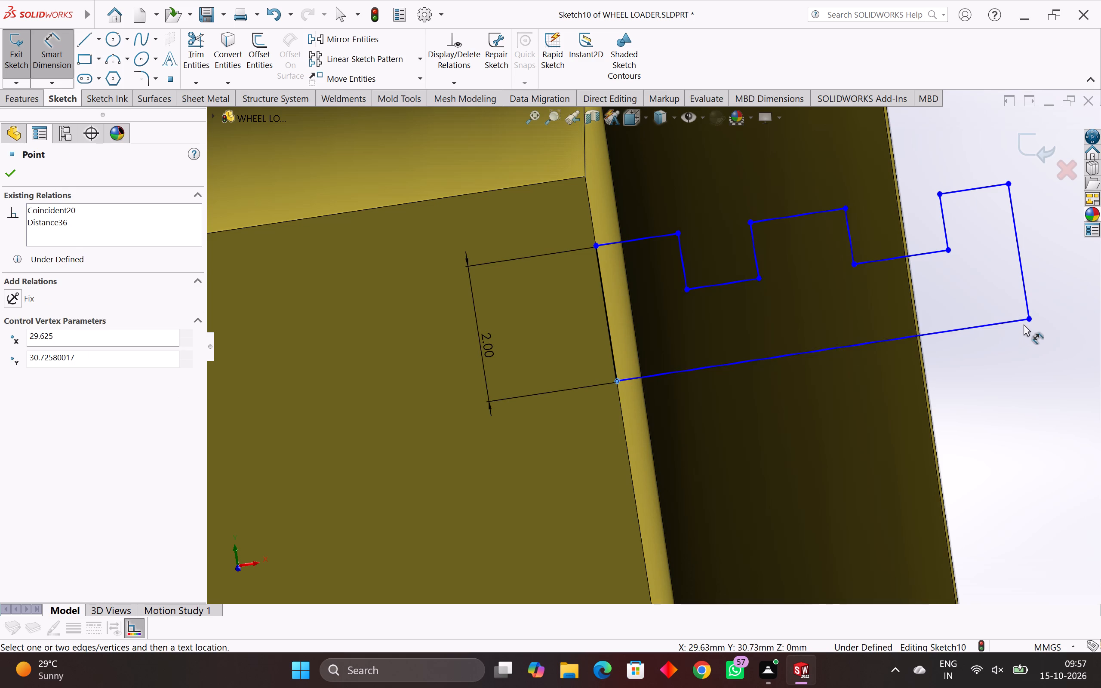
left_click(1027, 318)
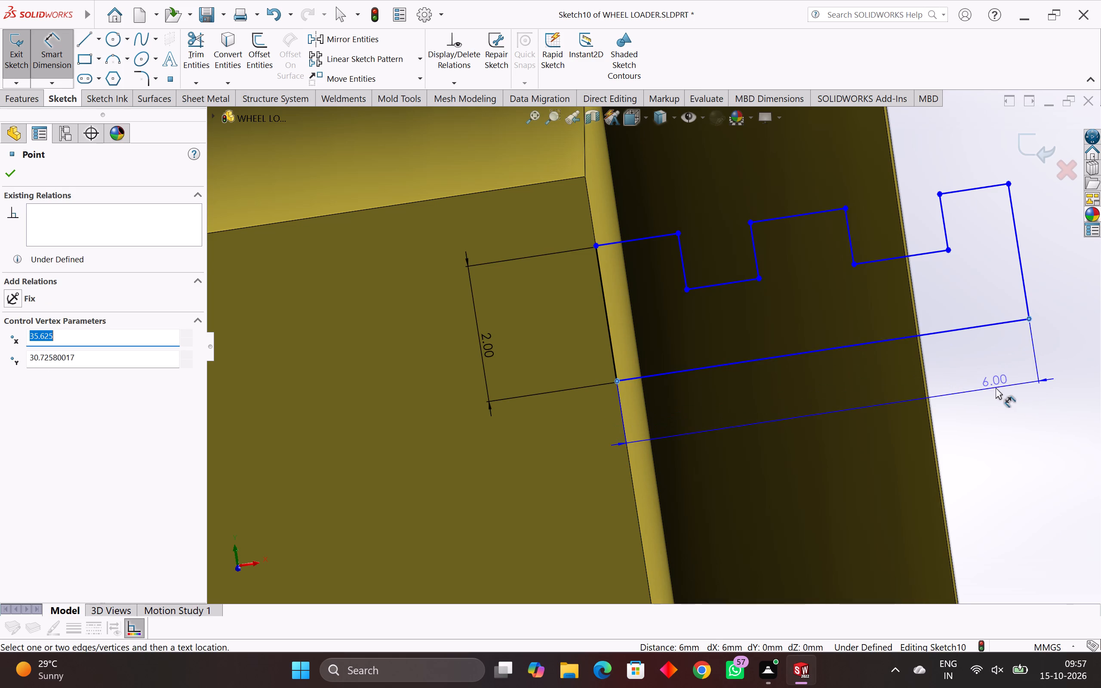
left_click(995, 387)
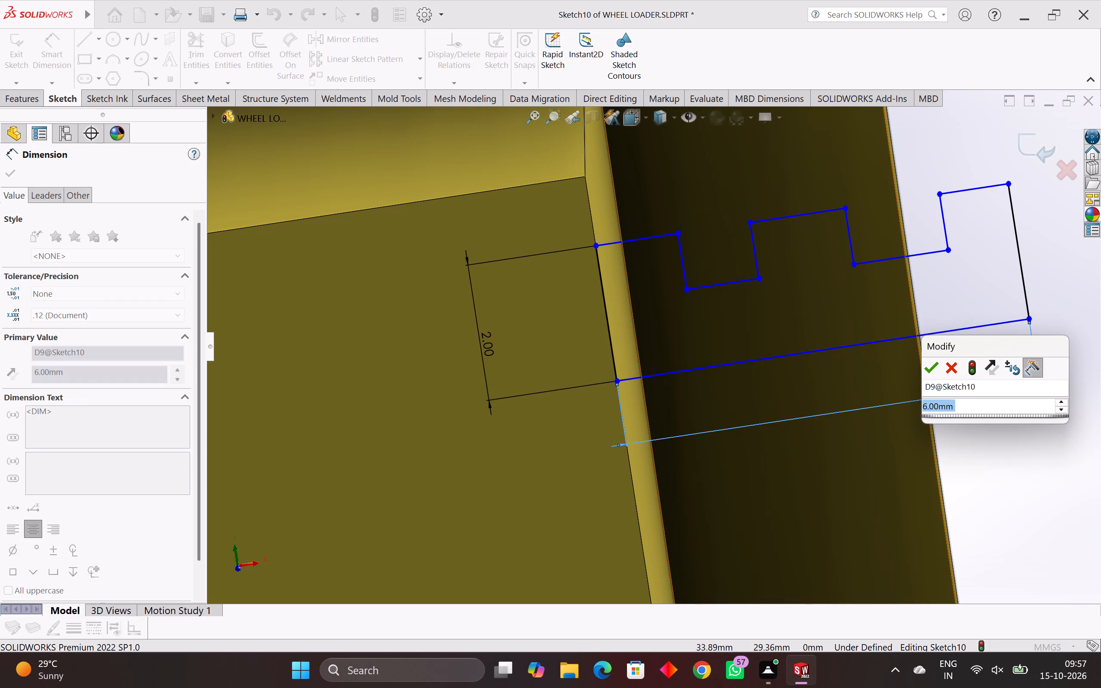
left_click(935, 374)
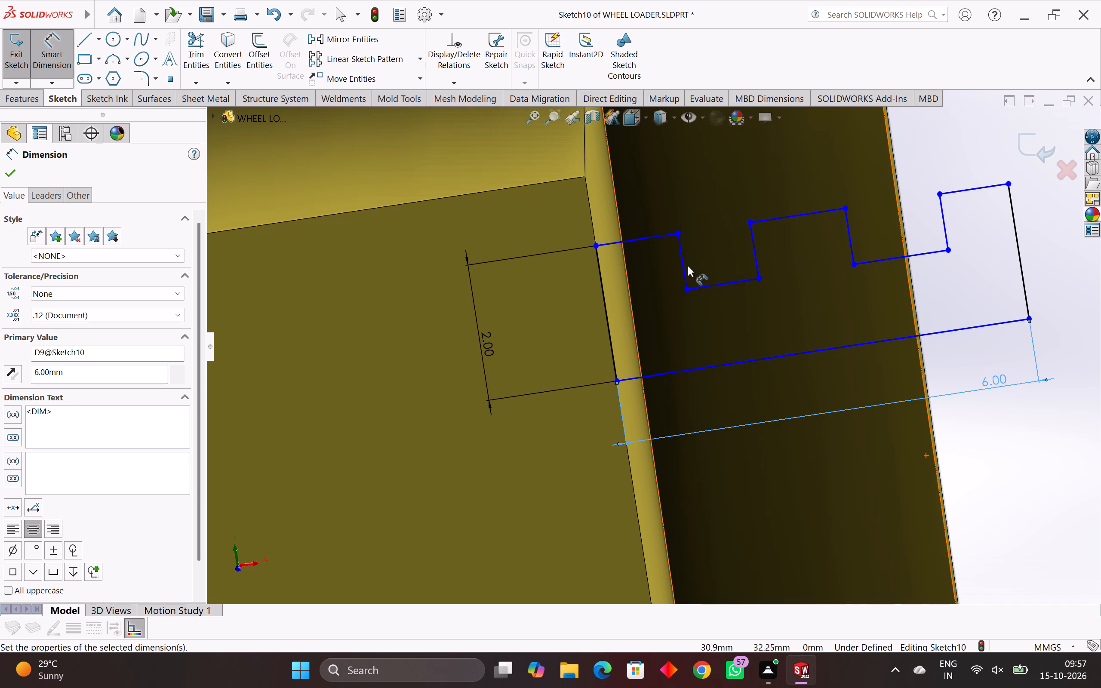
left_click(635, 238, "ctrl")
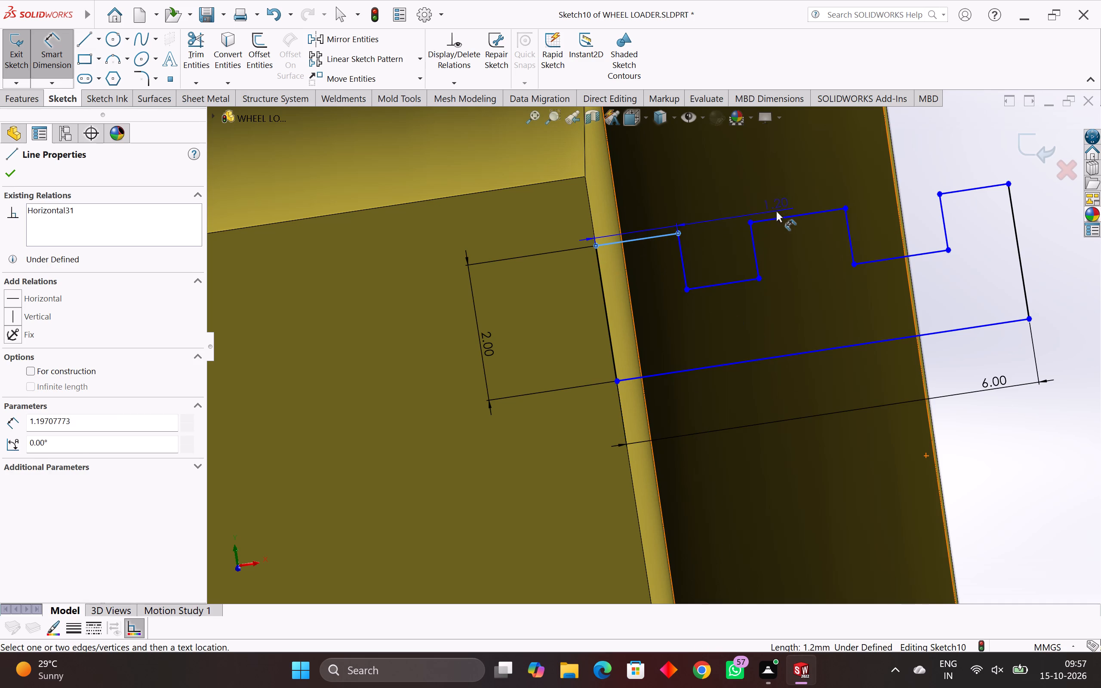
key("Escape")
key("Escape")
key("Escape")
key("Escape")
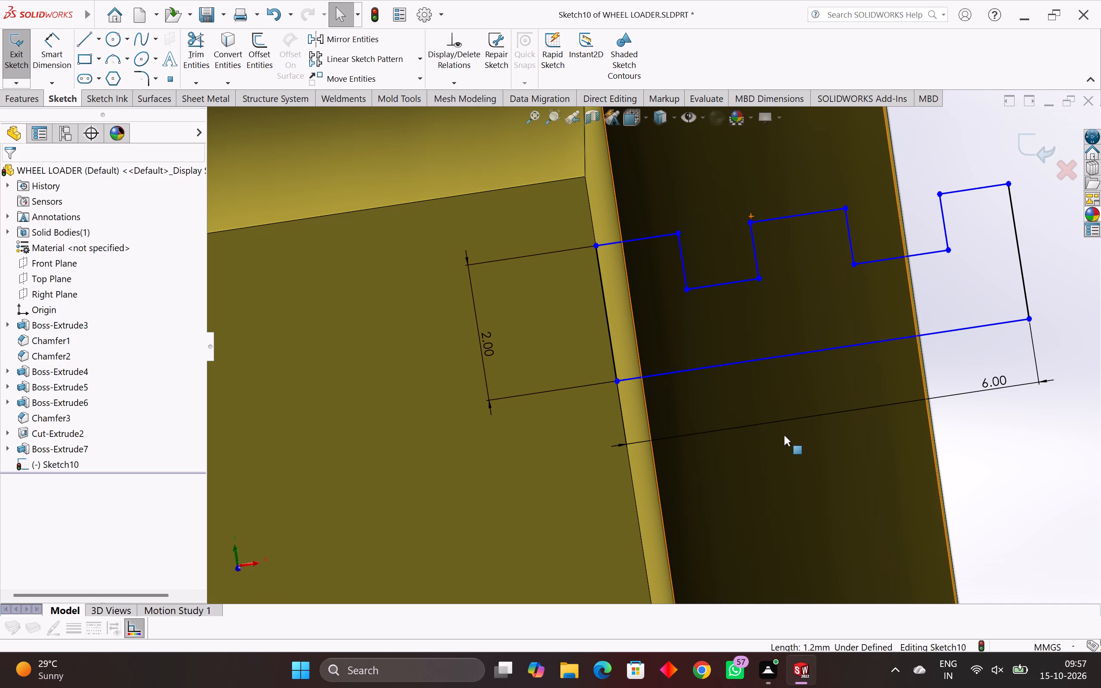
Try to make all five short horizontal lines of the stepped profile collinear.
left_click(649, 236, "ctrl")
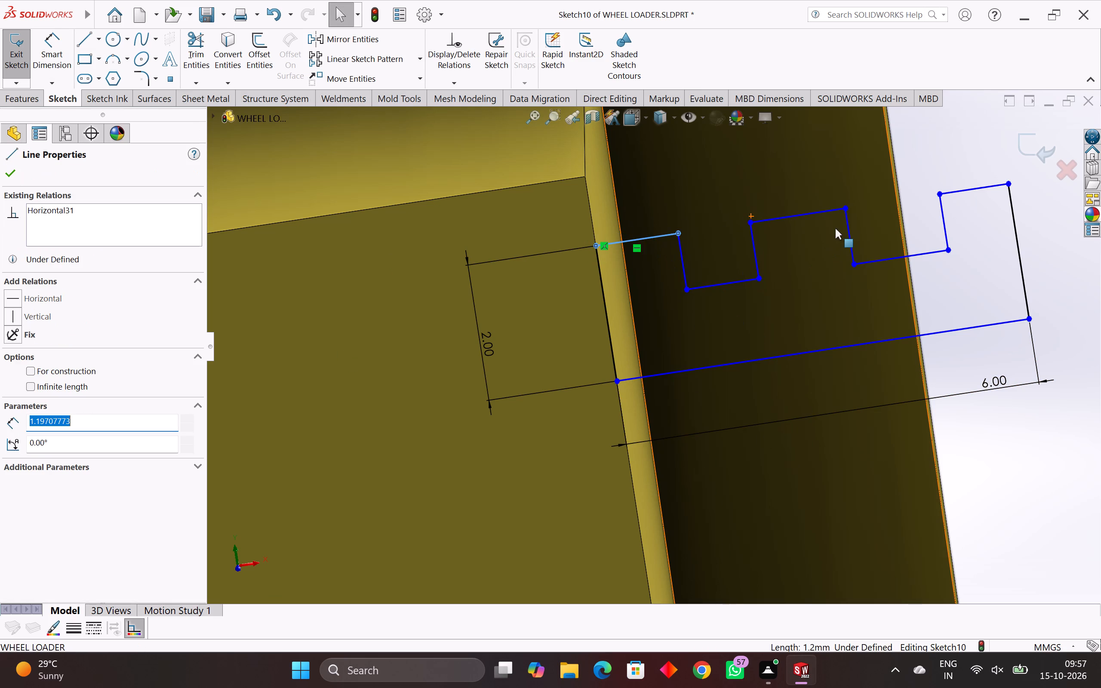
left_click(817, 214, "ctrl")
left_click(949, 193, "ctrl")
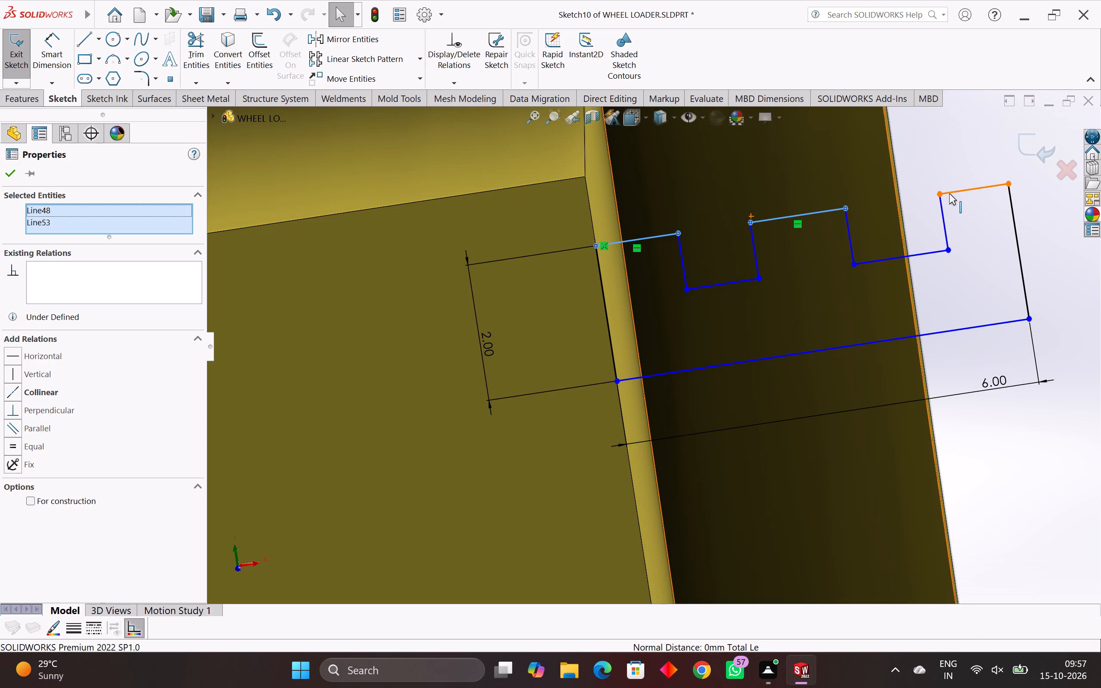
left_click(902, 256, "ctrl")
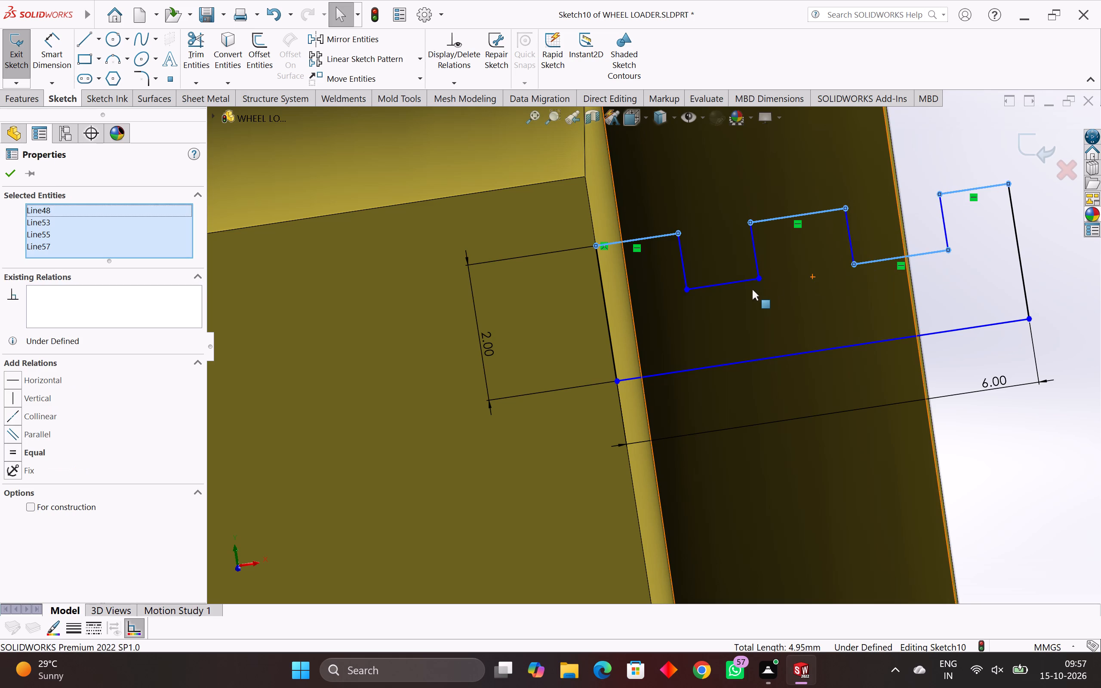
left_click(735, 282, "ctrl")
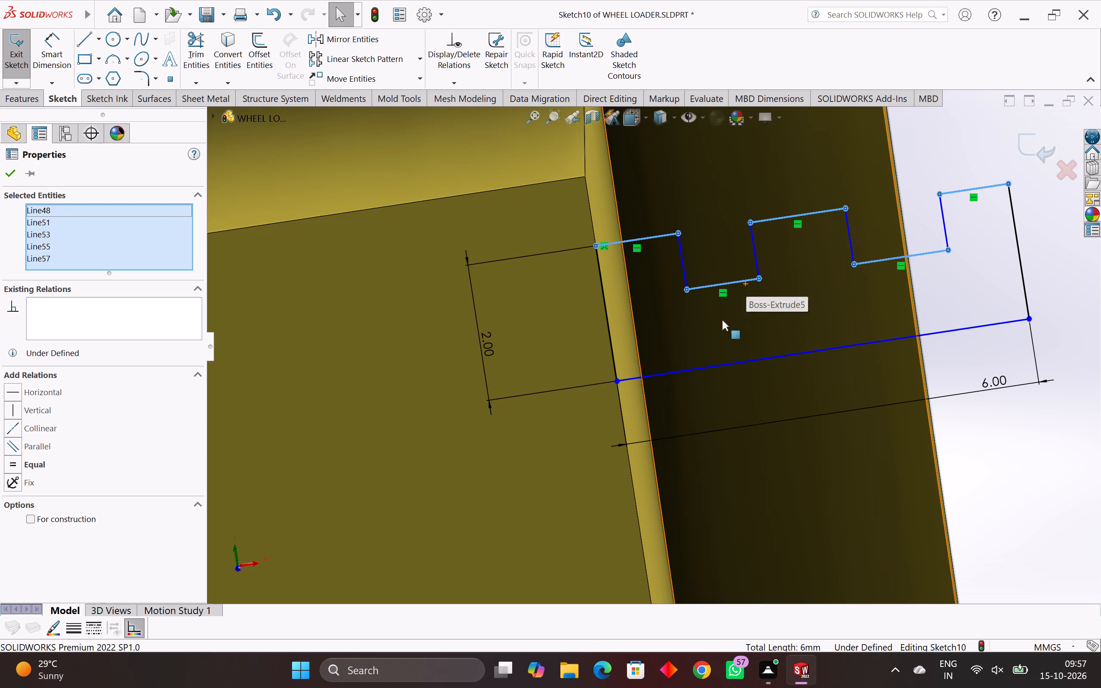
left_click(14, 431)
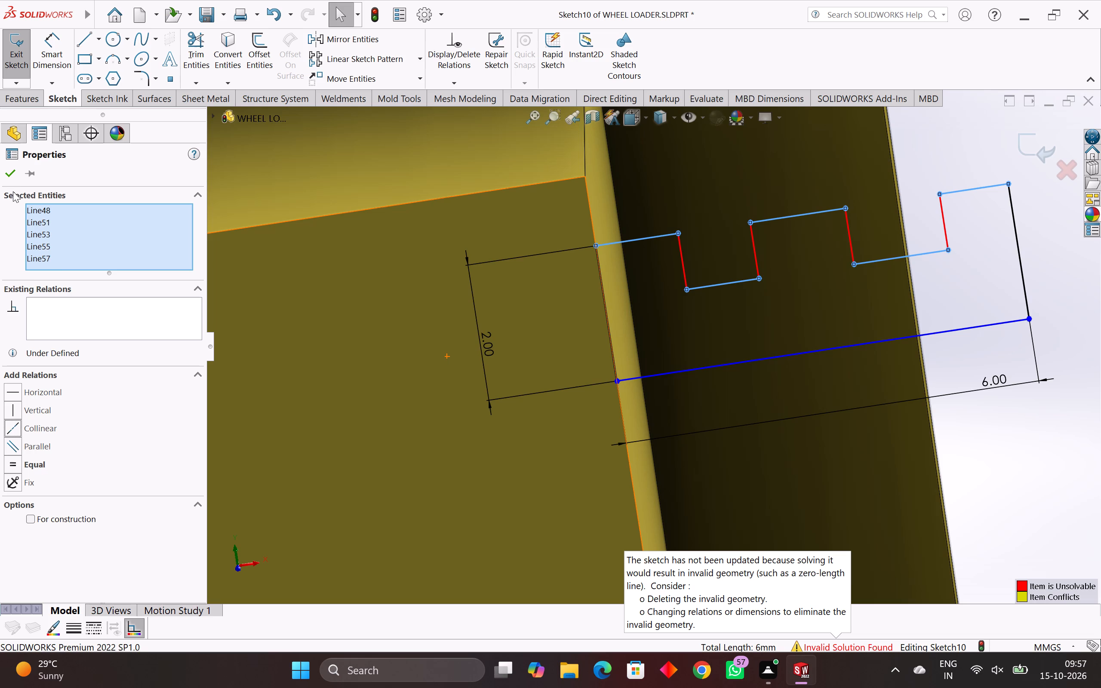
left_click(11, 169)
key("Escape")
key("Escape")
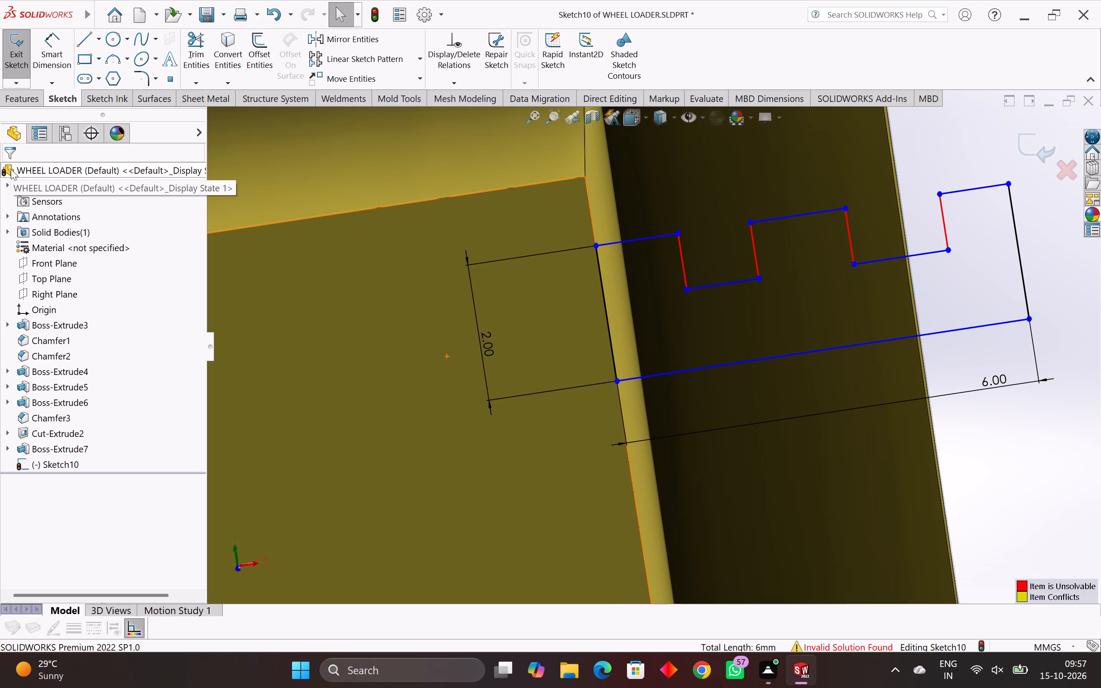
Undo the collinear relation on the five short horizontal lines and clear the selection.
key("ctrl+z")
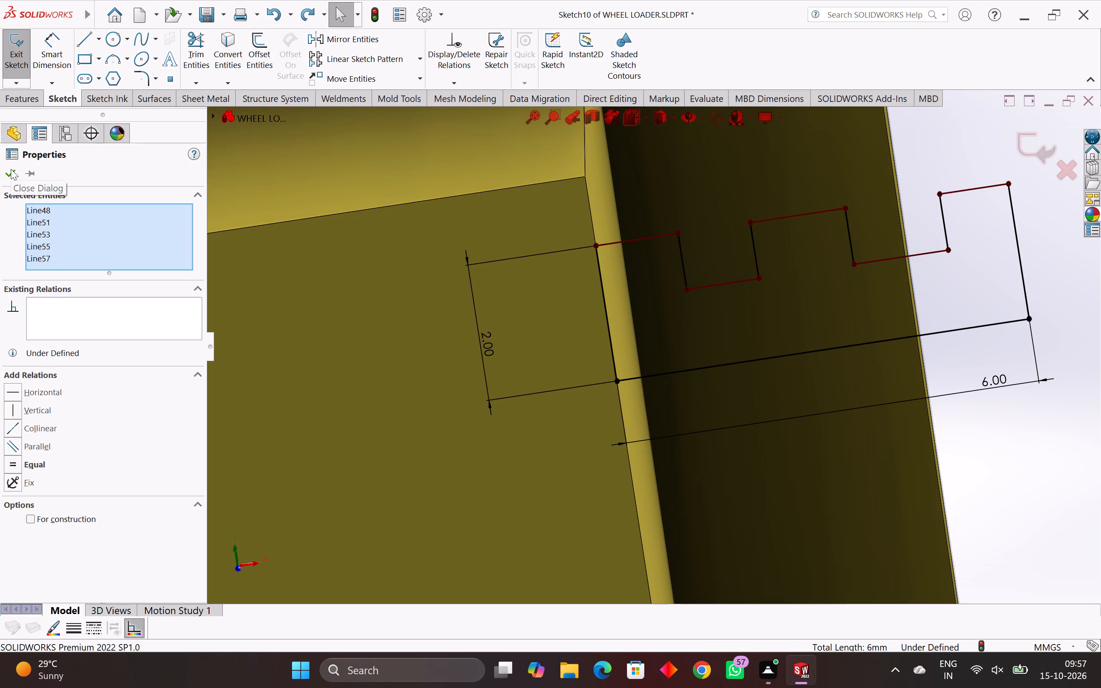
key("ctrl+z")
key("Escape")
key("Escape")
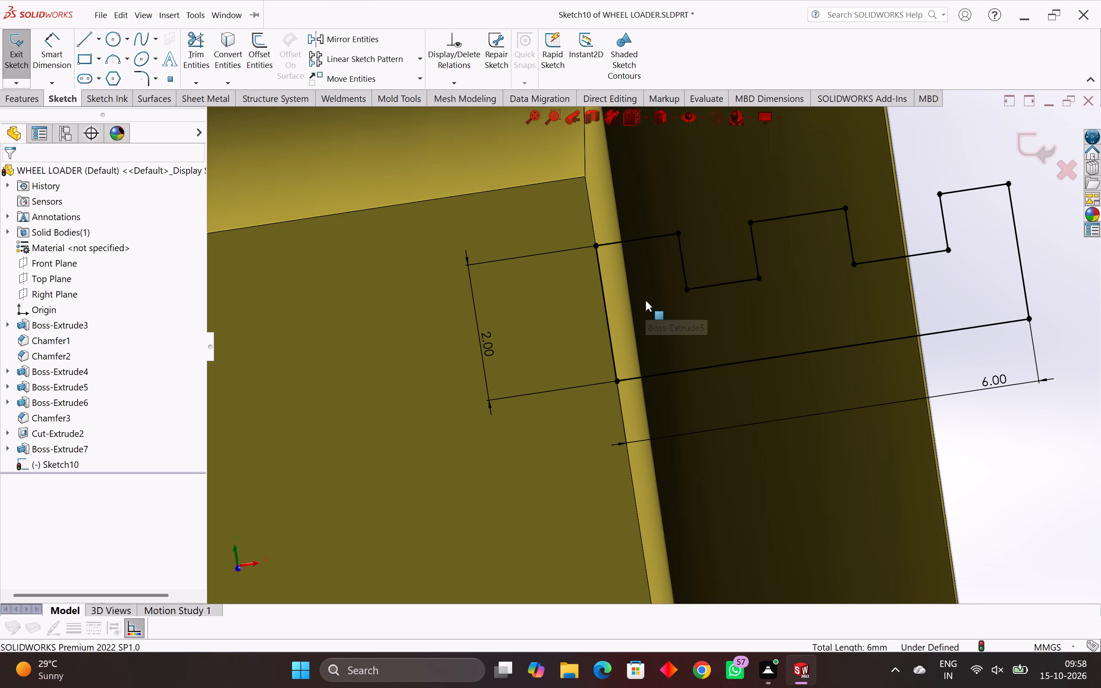
Make the three raised horizontal lines of the stepped profile collinear and equal in length.
left_click(640, 240, "ctrl")
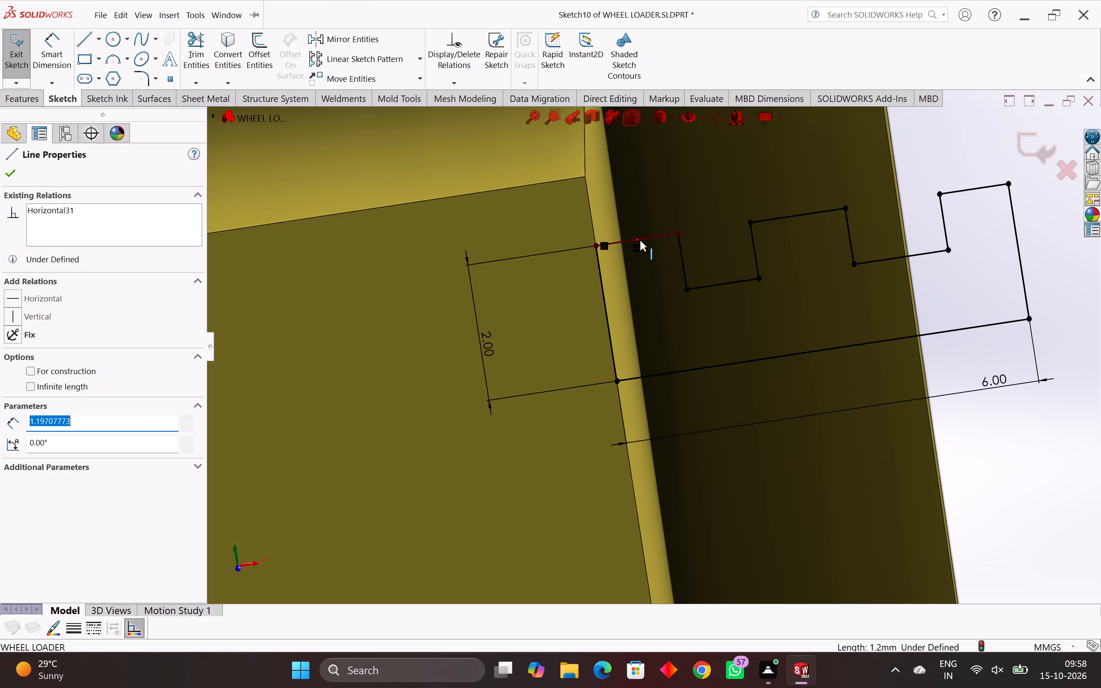
left_click(795, 214, "ctrl")
left_click(966, 190, "ctrl")
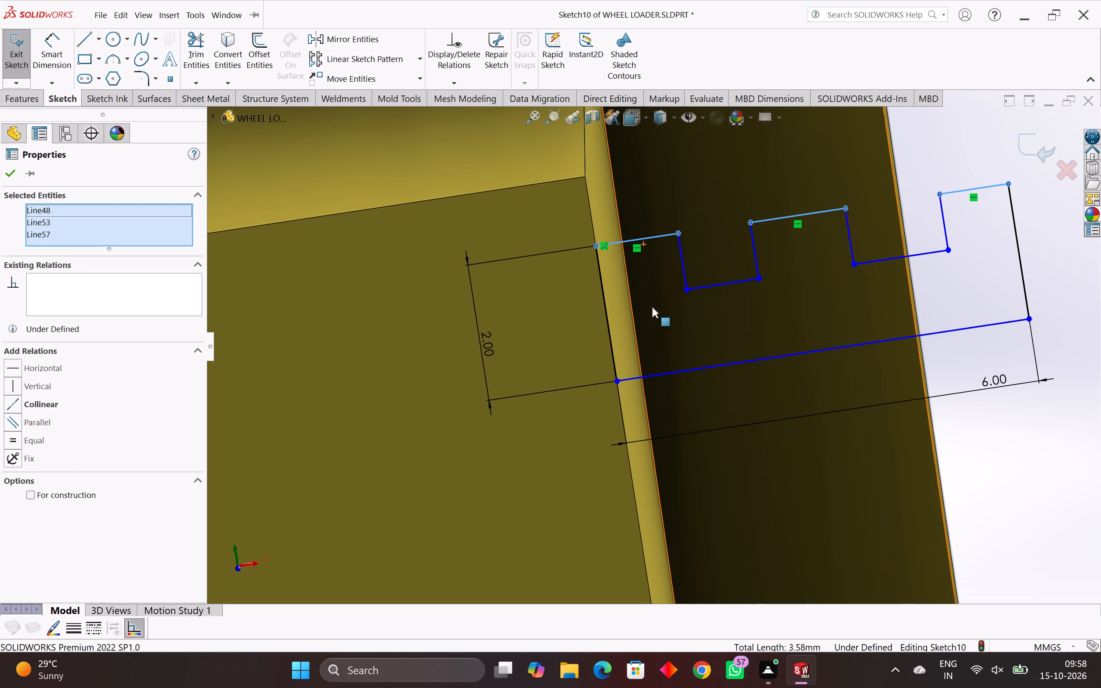
left_click(9, 403)
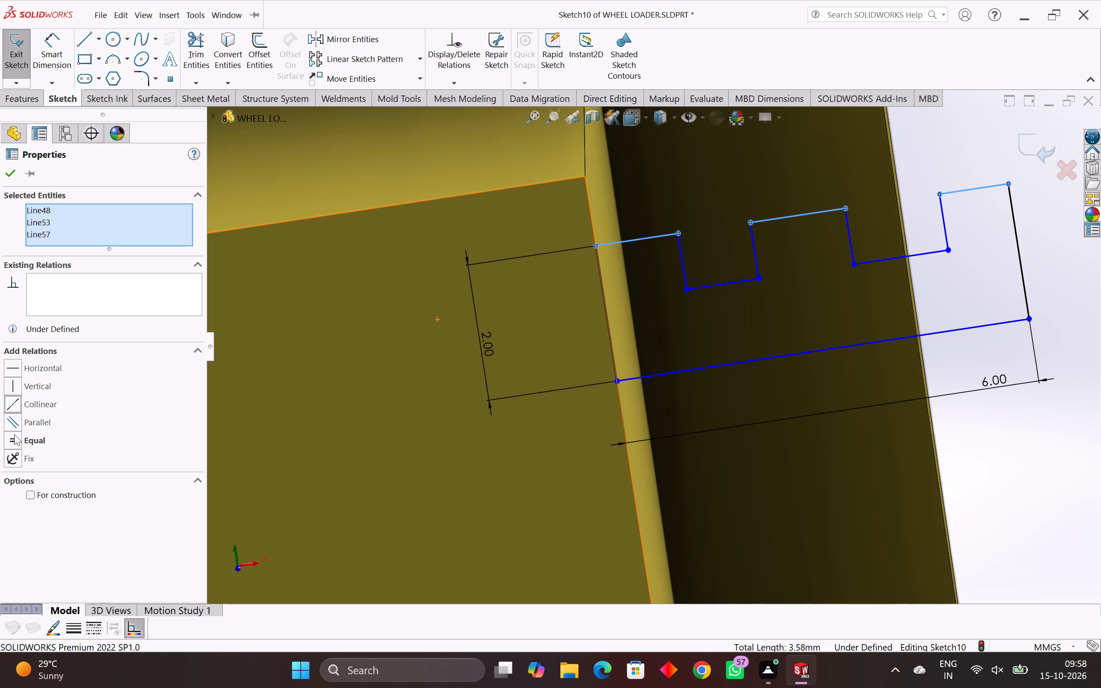
left_click(11, 440)
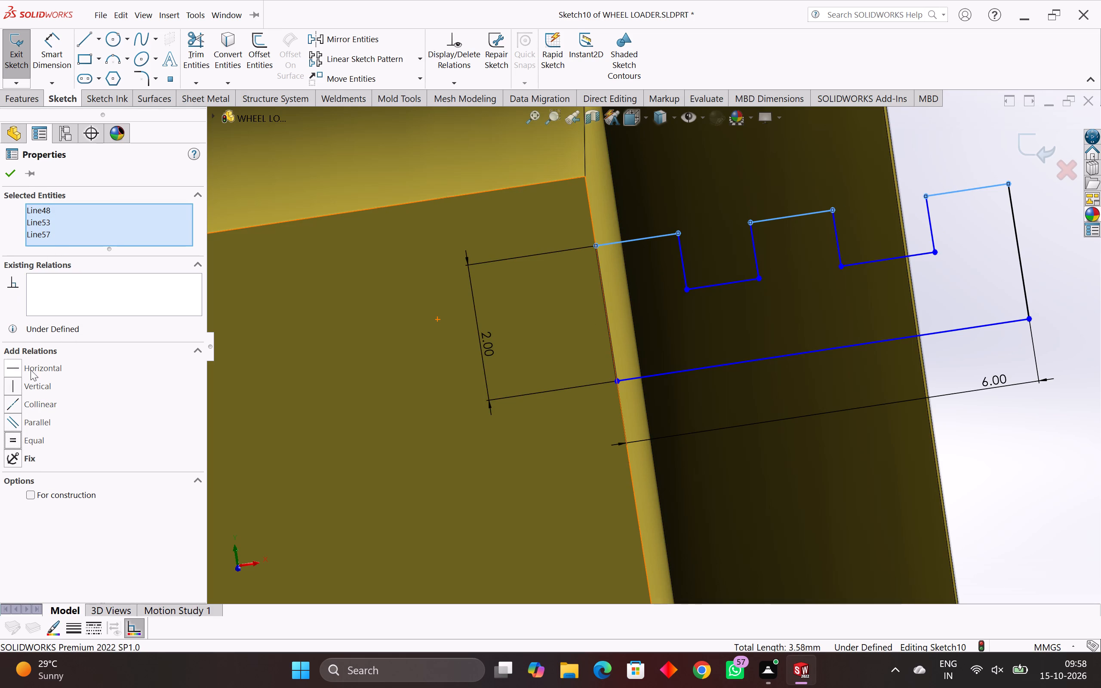
left_click(15, 402)
left_click(12, 439)
left_click(10, 176)
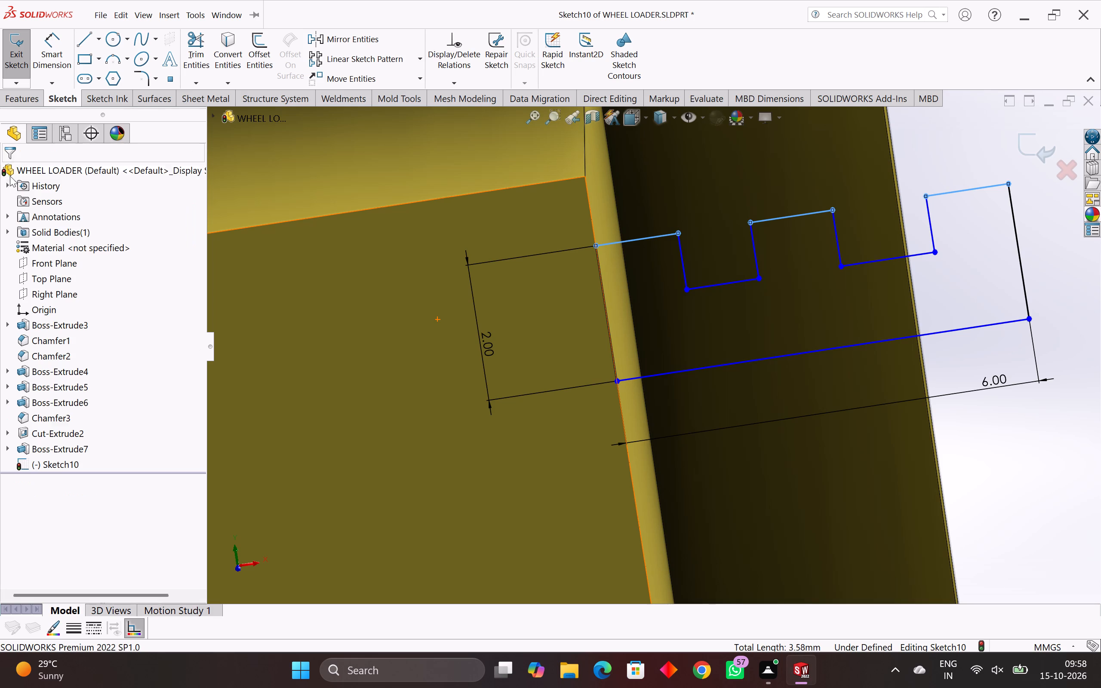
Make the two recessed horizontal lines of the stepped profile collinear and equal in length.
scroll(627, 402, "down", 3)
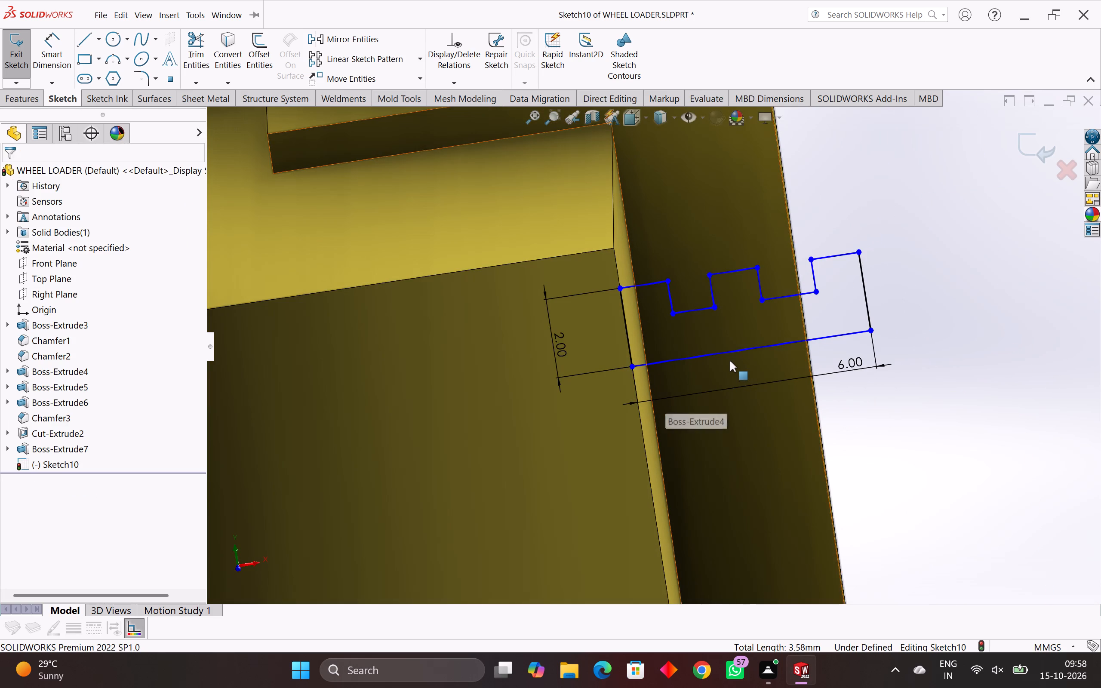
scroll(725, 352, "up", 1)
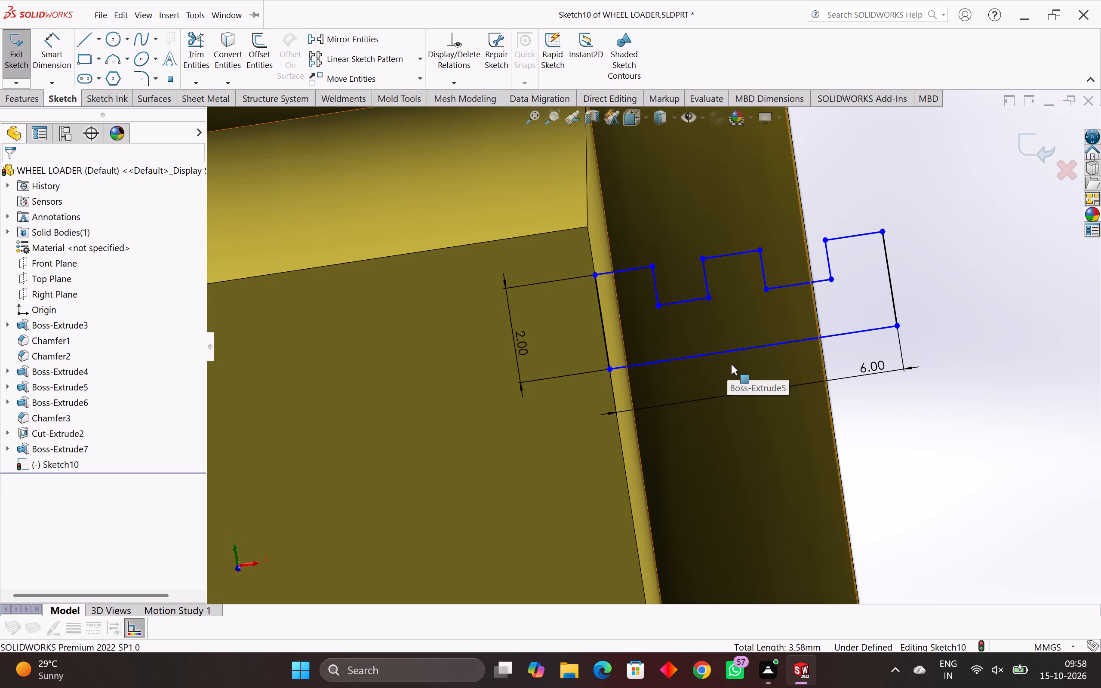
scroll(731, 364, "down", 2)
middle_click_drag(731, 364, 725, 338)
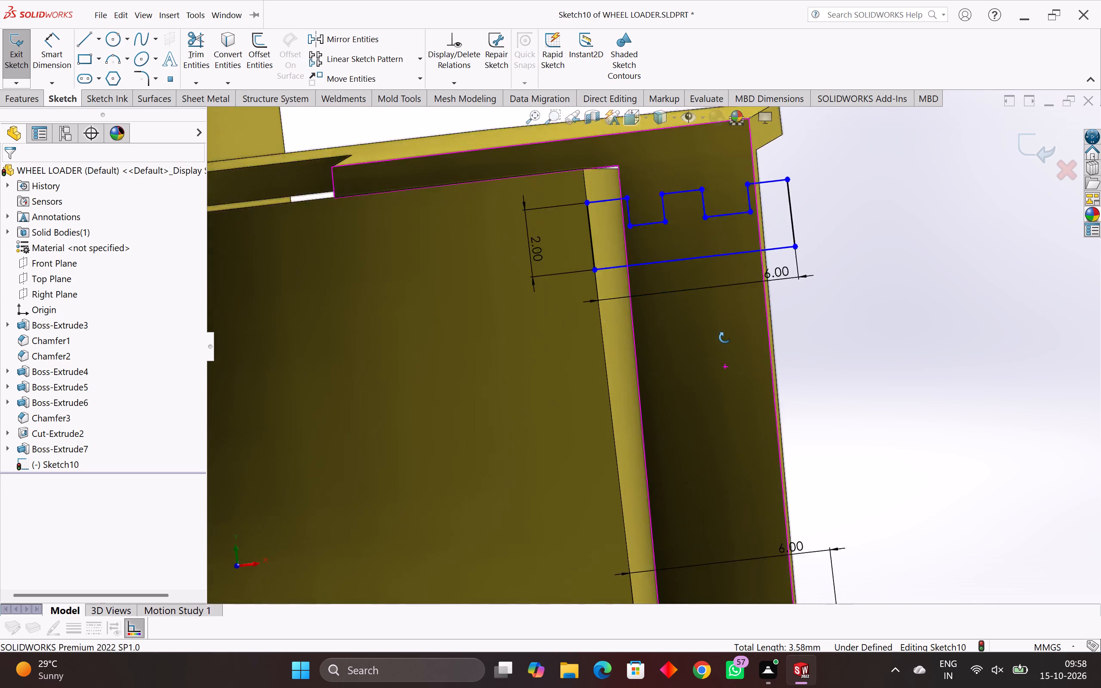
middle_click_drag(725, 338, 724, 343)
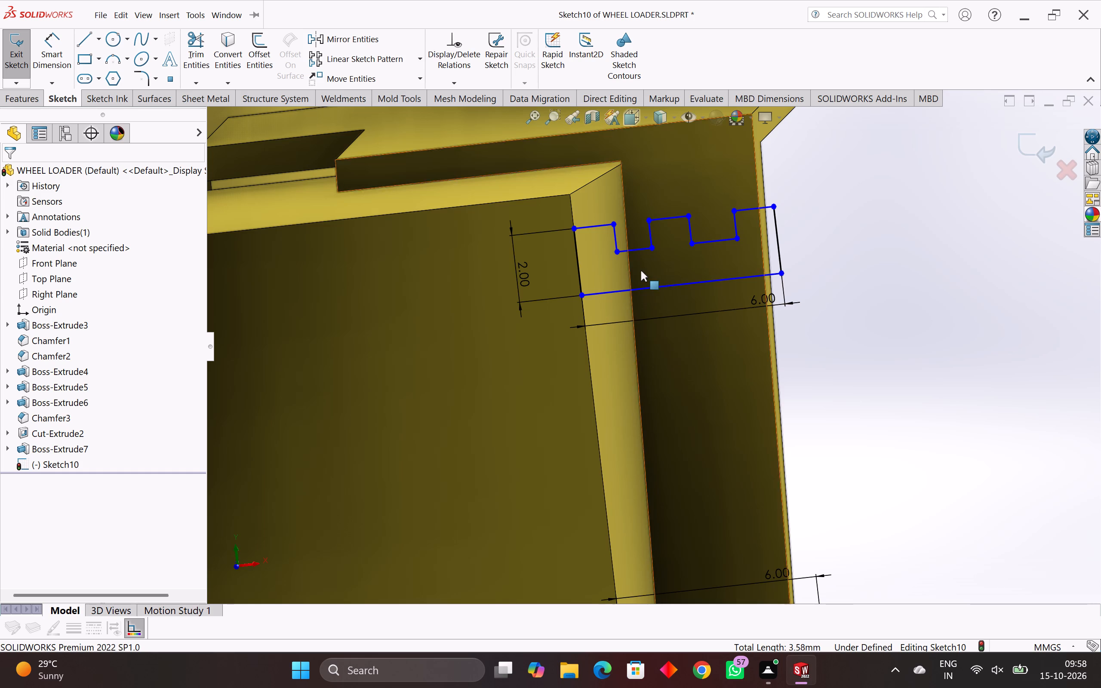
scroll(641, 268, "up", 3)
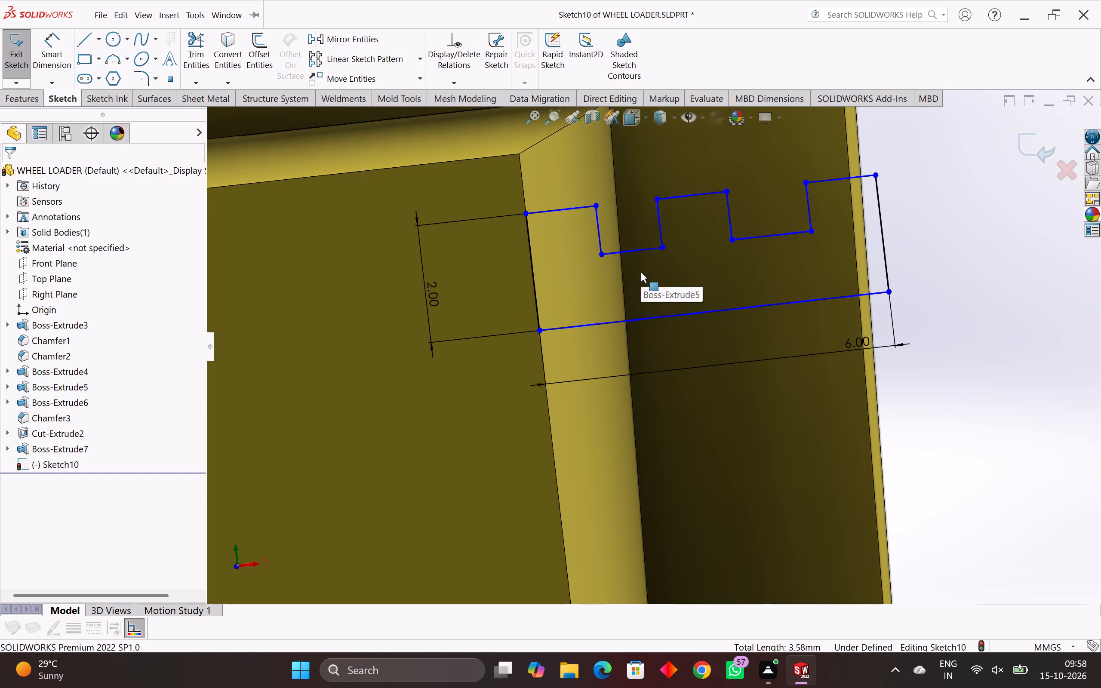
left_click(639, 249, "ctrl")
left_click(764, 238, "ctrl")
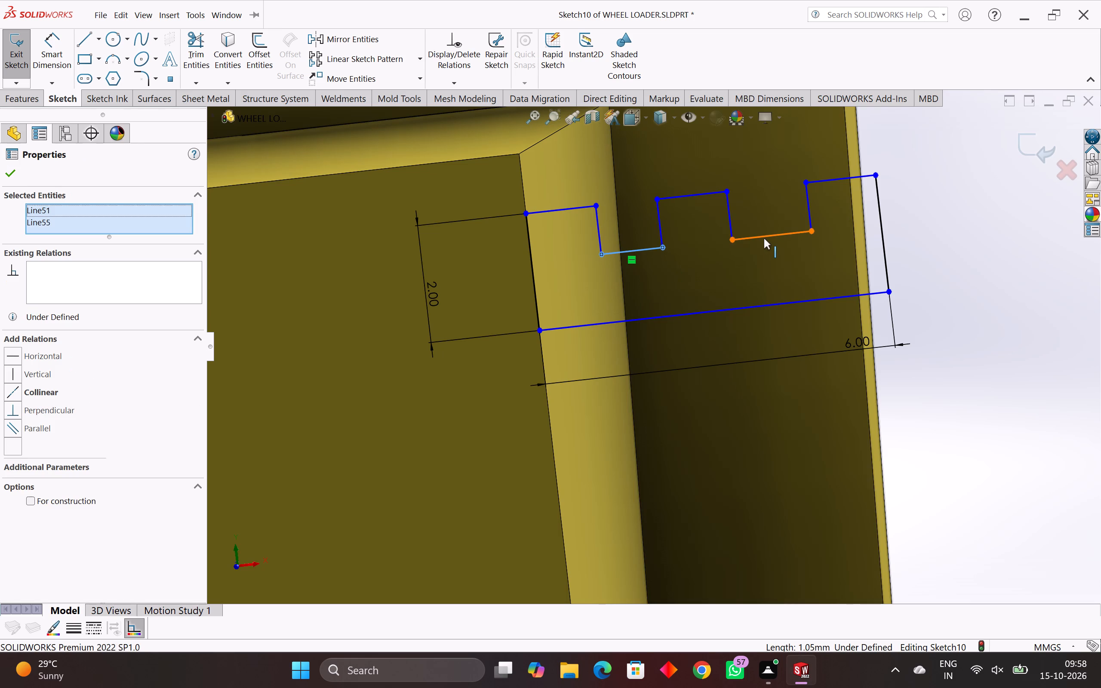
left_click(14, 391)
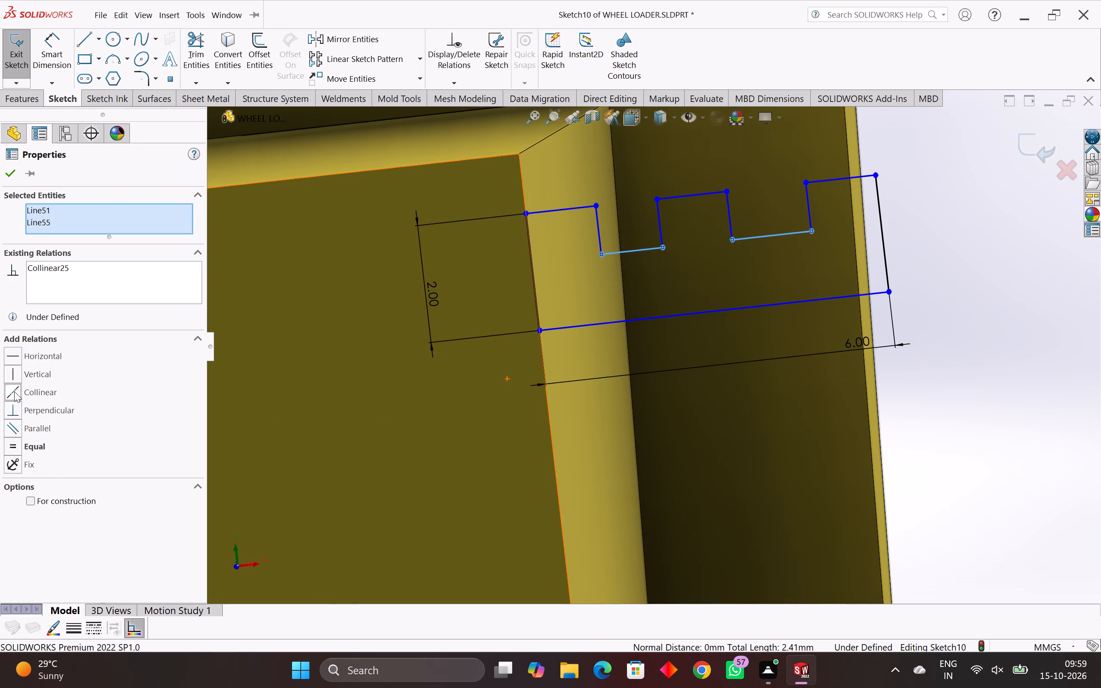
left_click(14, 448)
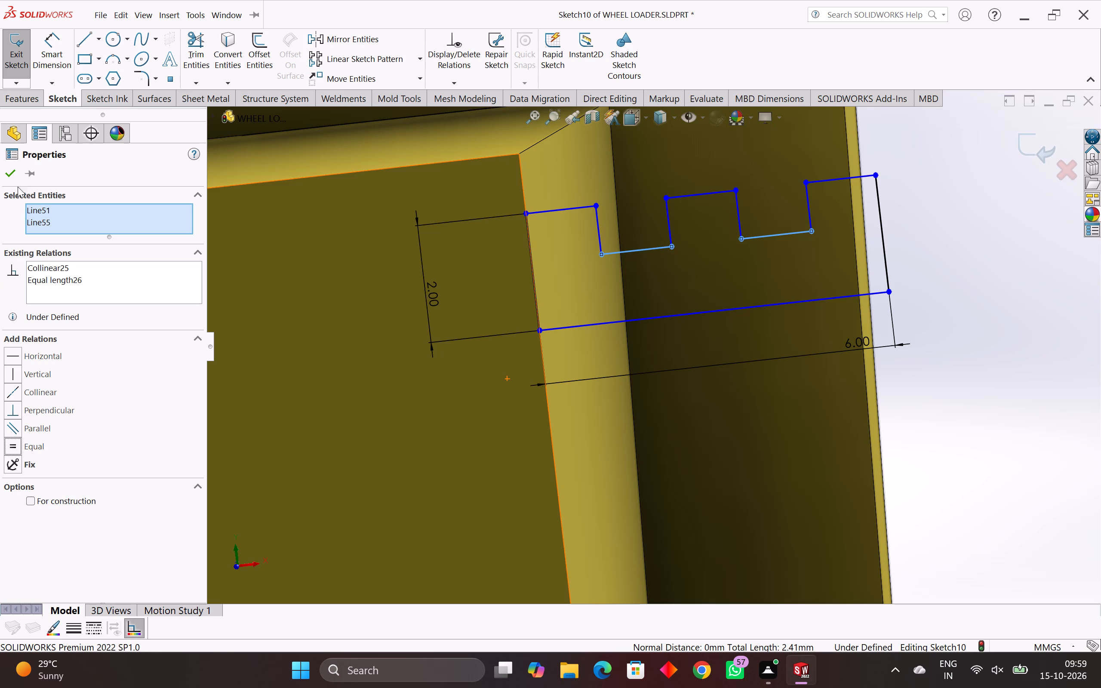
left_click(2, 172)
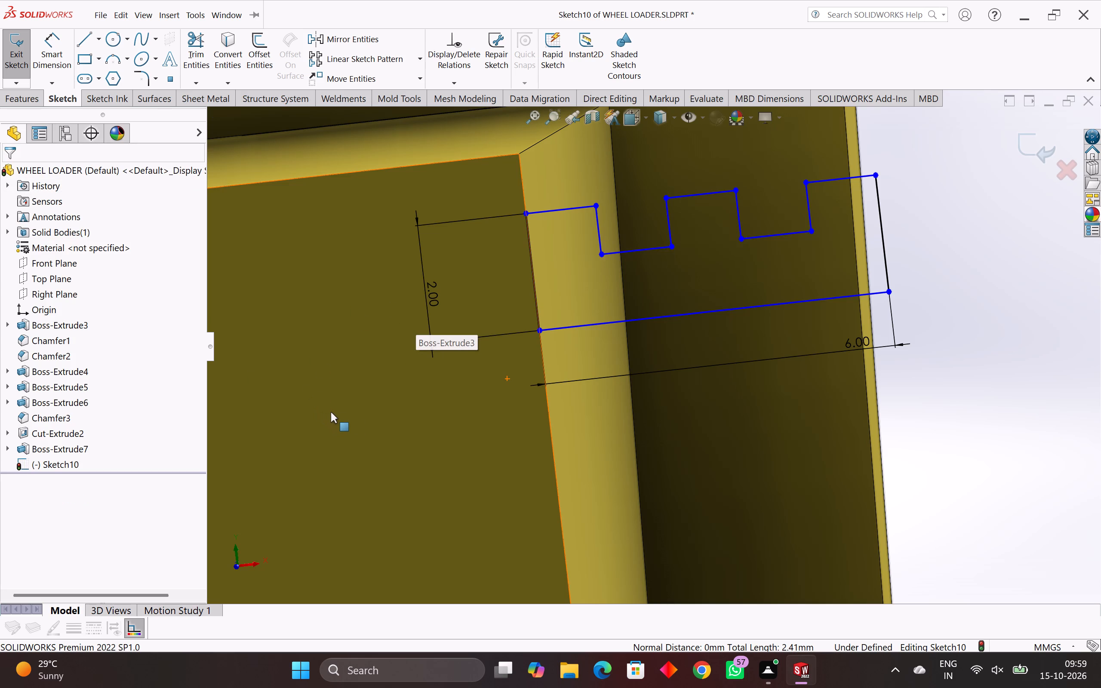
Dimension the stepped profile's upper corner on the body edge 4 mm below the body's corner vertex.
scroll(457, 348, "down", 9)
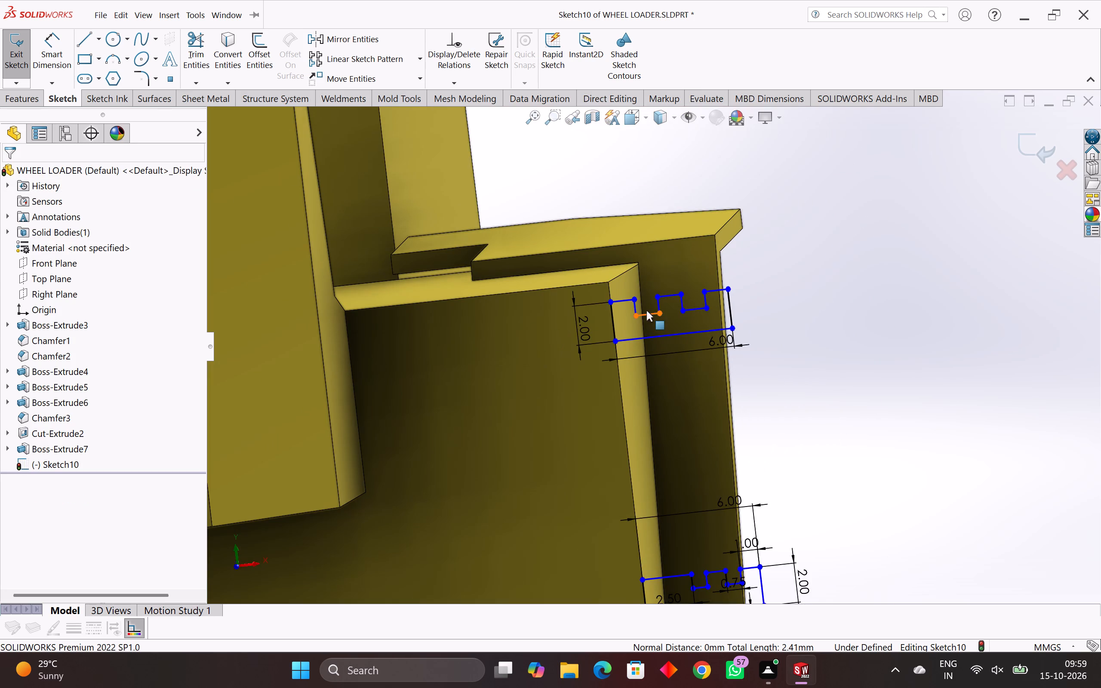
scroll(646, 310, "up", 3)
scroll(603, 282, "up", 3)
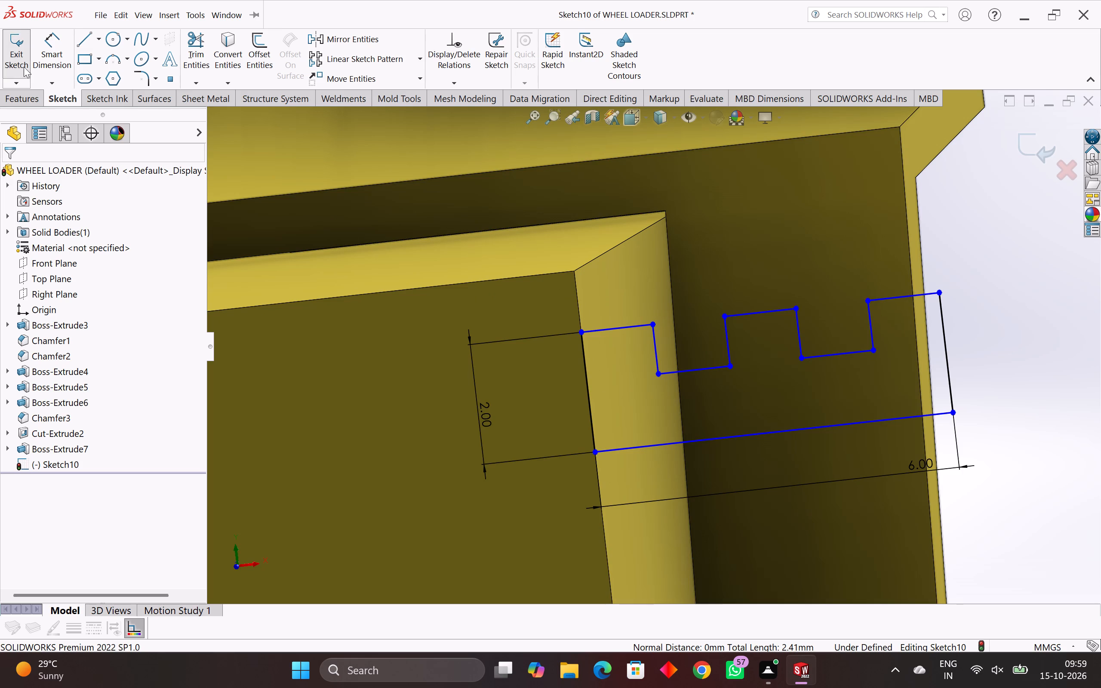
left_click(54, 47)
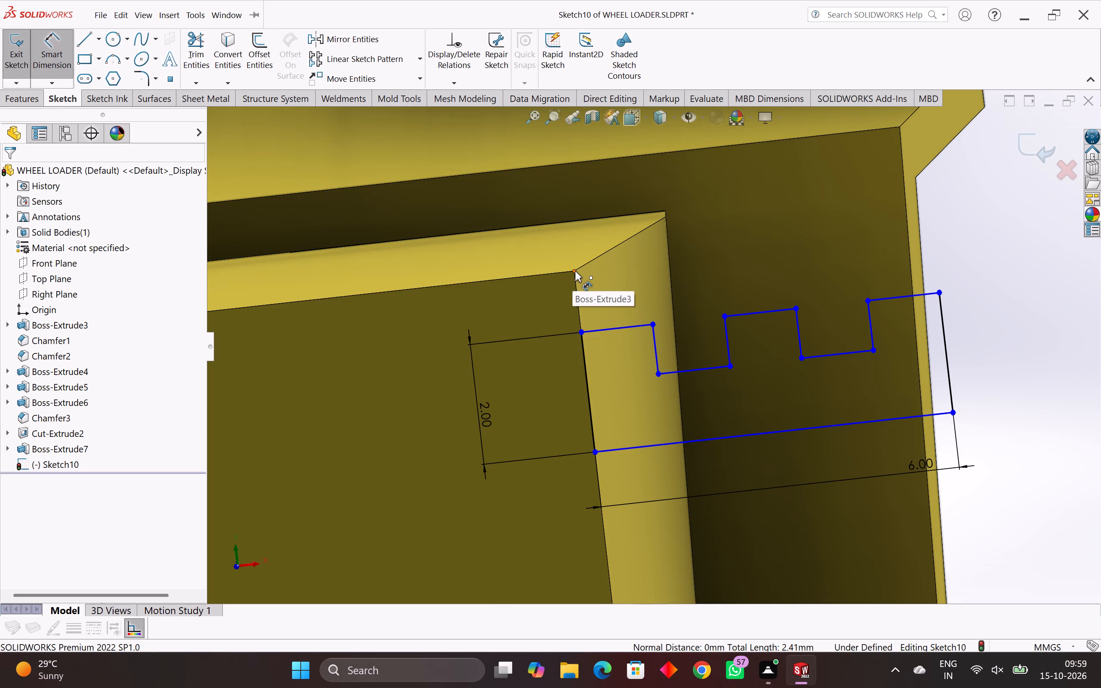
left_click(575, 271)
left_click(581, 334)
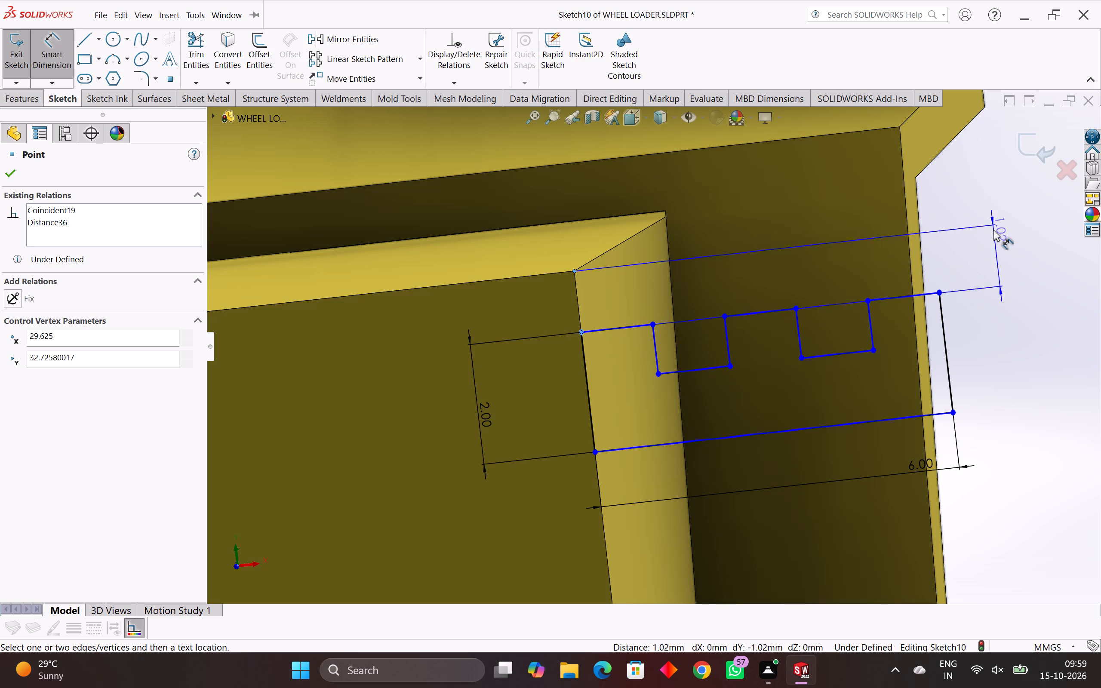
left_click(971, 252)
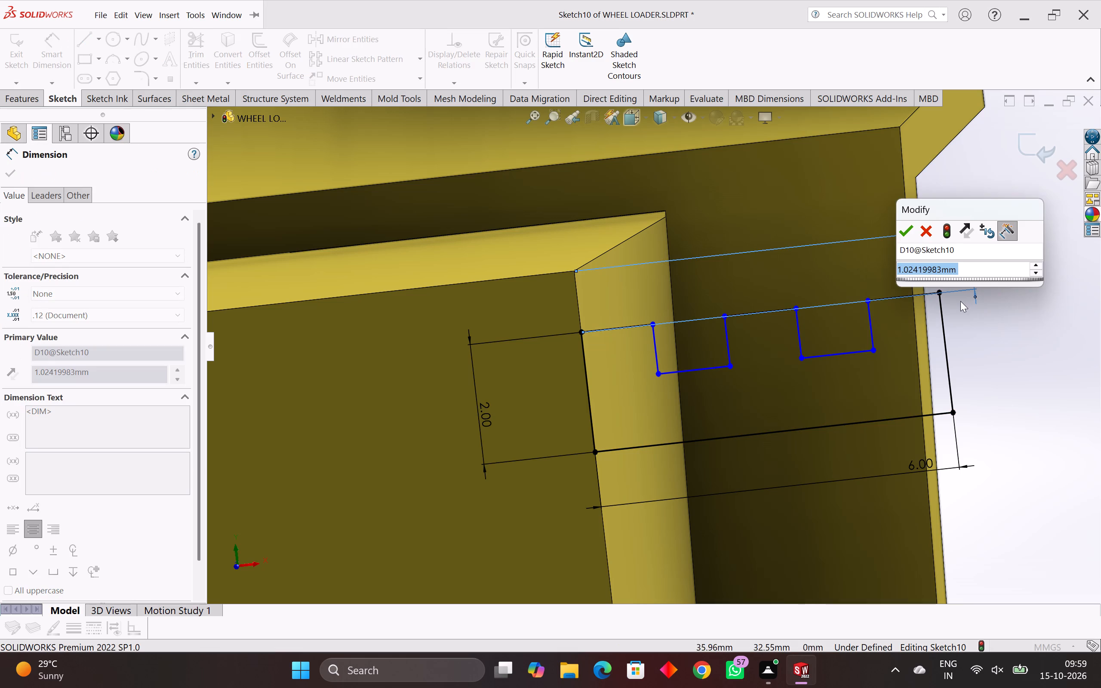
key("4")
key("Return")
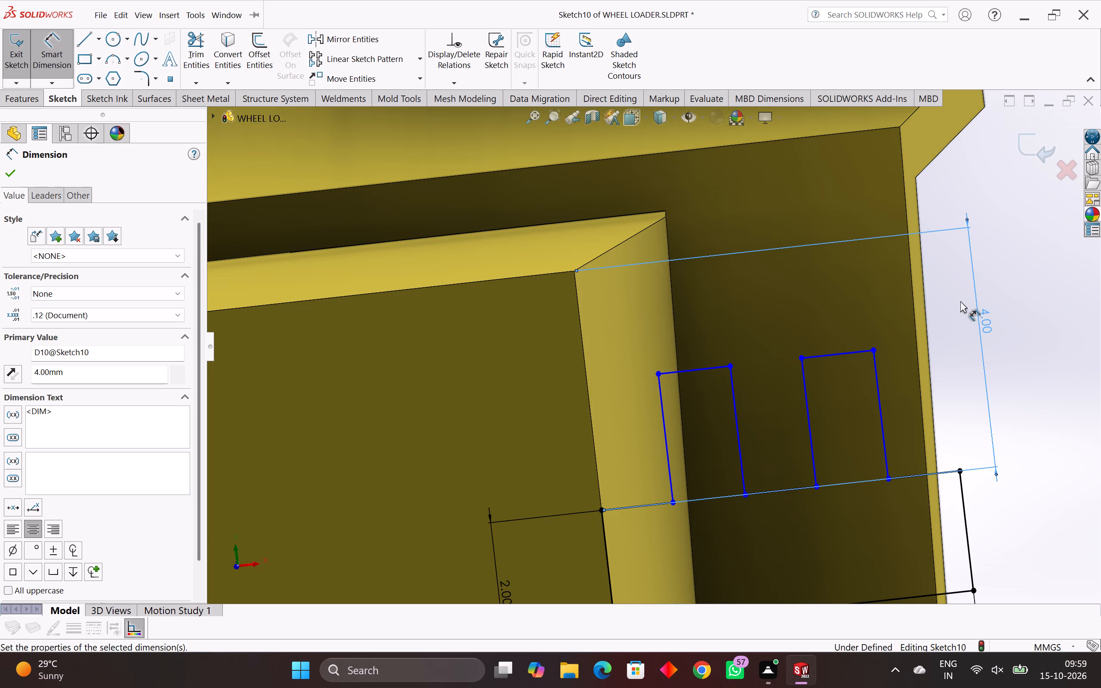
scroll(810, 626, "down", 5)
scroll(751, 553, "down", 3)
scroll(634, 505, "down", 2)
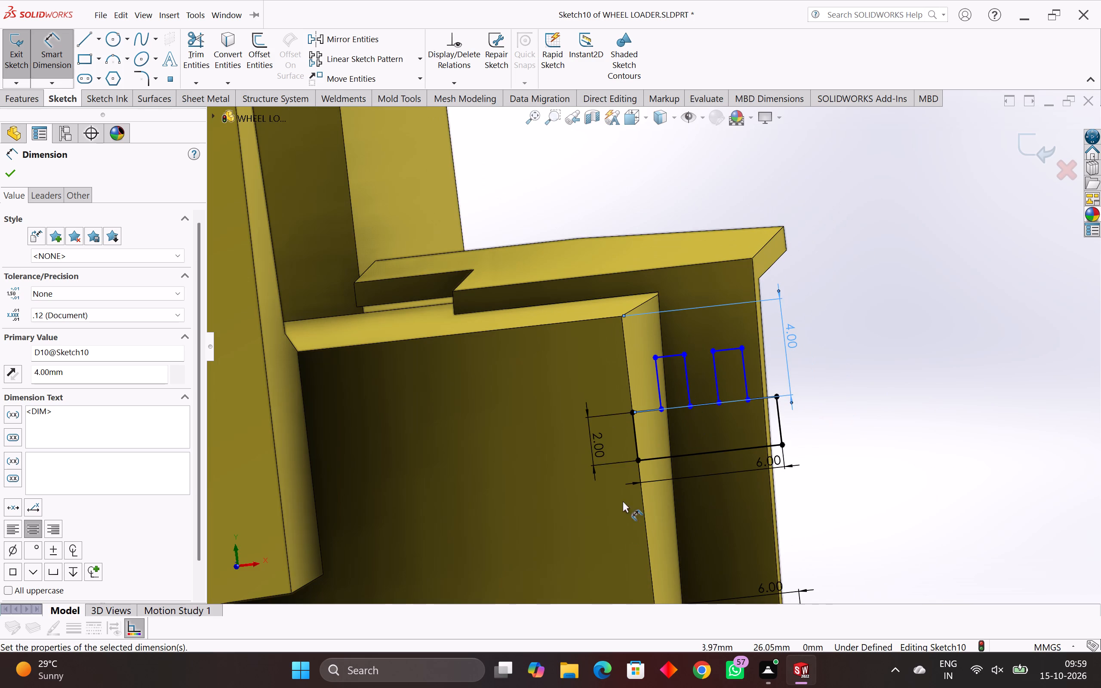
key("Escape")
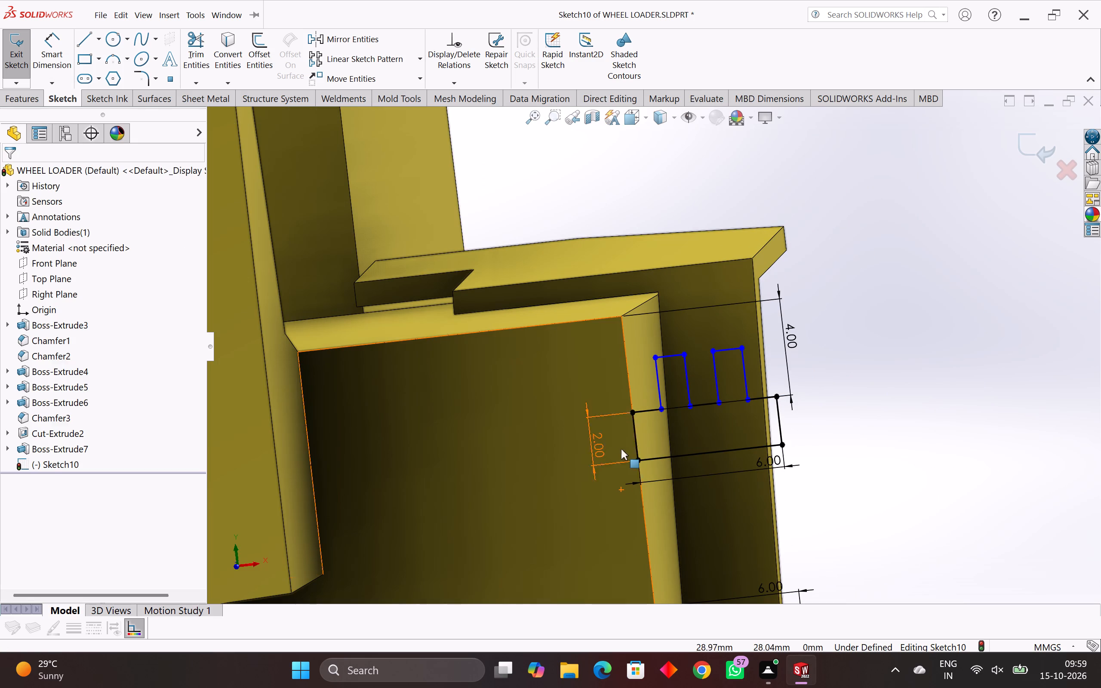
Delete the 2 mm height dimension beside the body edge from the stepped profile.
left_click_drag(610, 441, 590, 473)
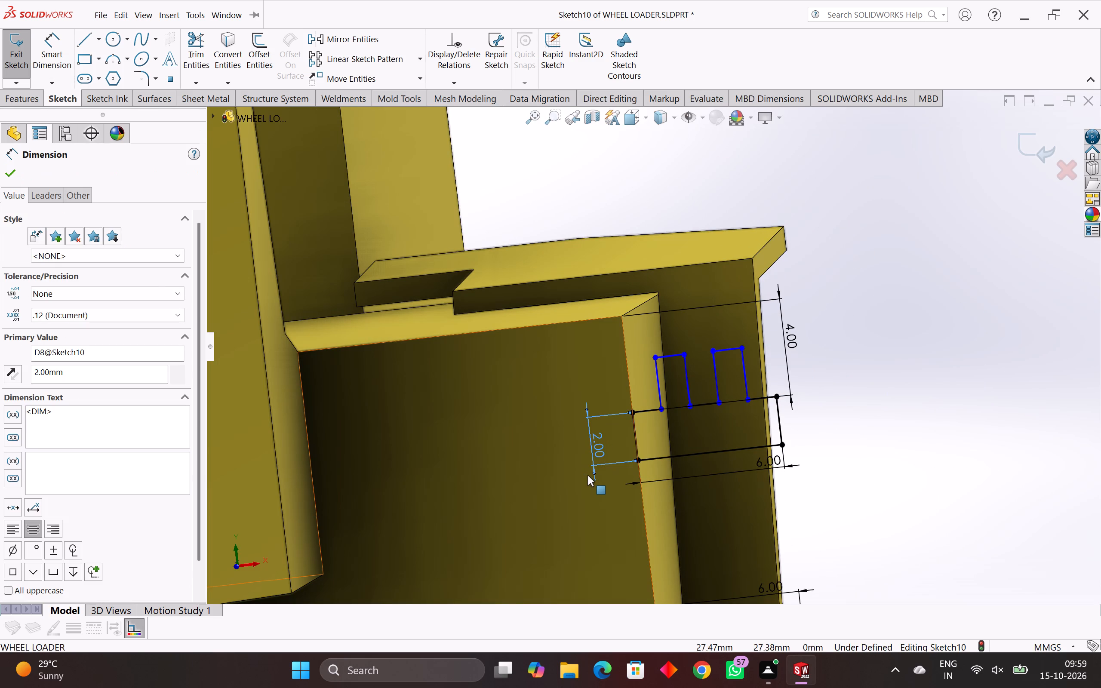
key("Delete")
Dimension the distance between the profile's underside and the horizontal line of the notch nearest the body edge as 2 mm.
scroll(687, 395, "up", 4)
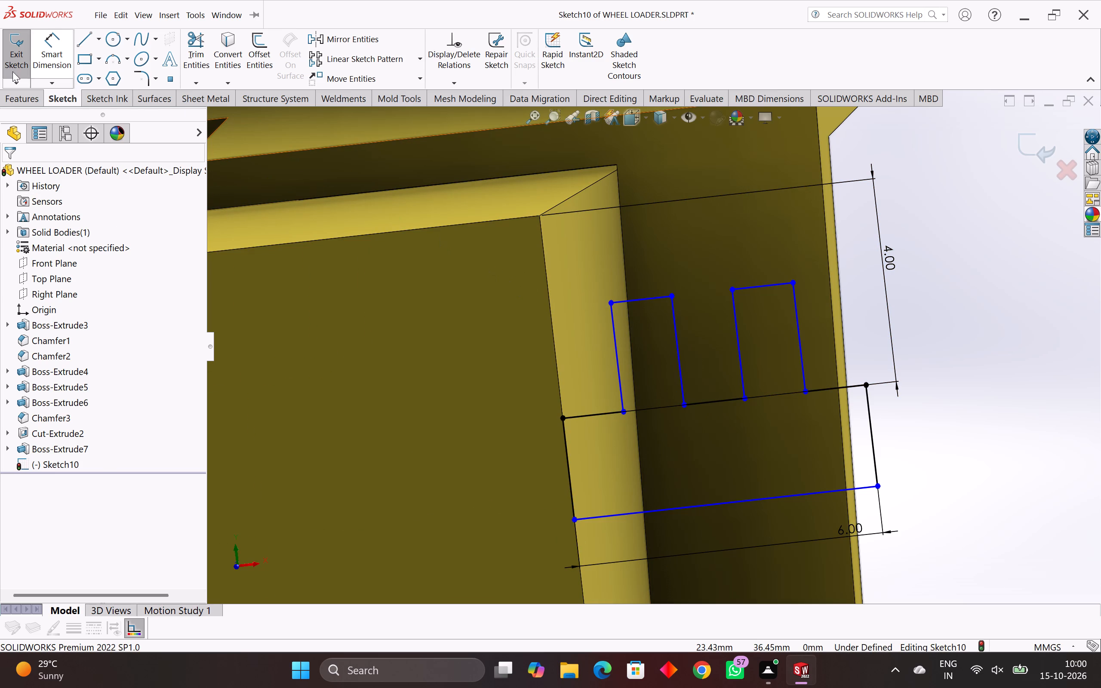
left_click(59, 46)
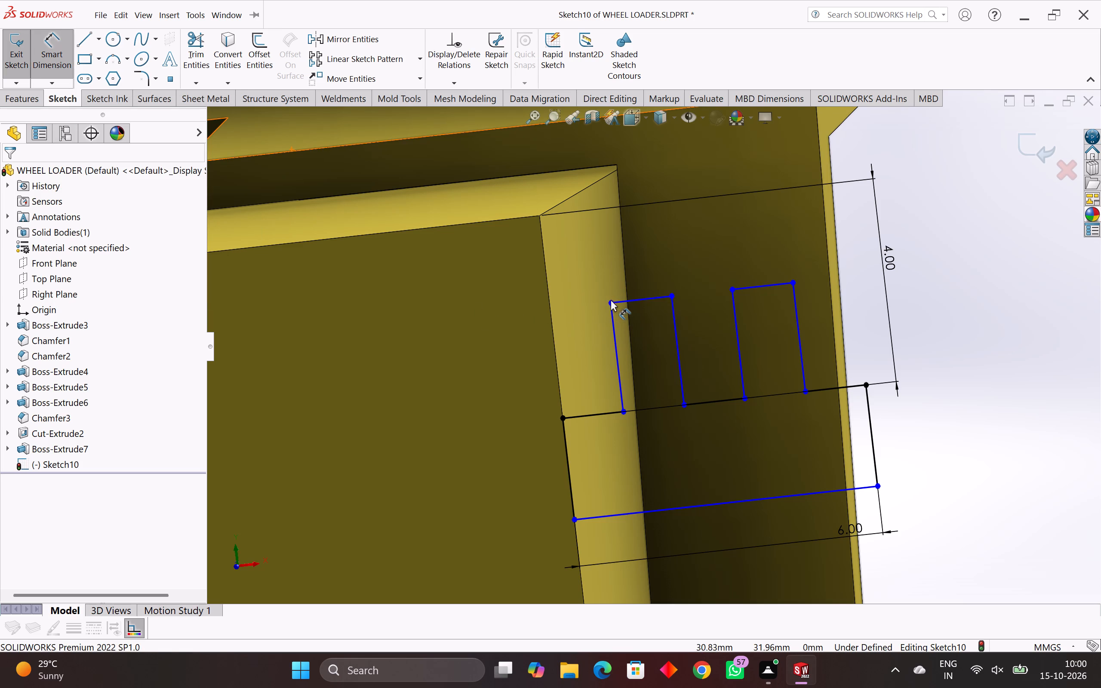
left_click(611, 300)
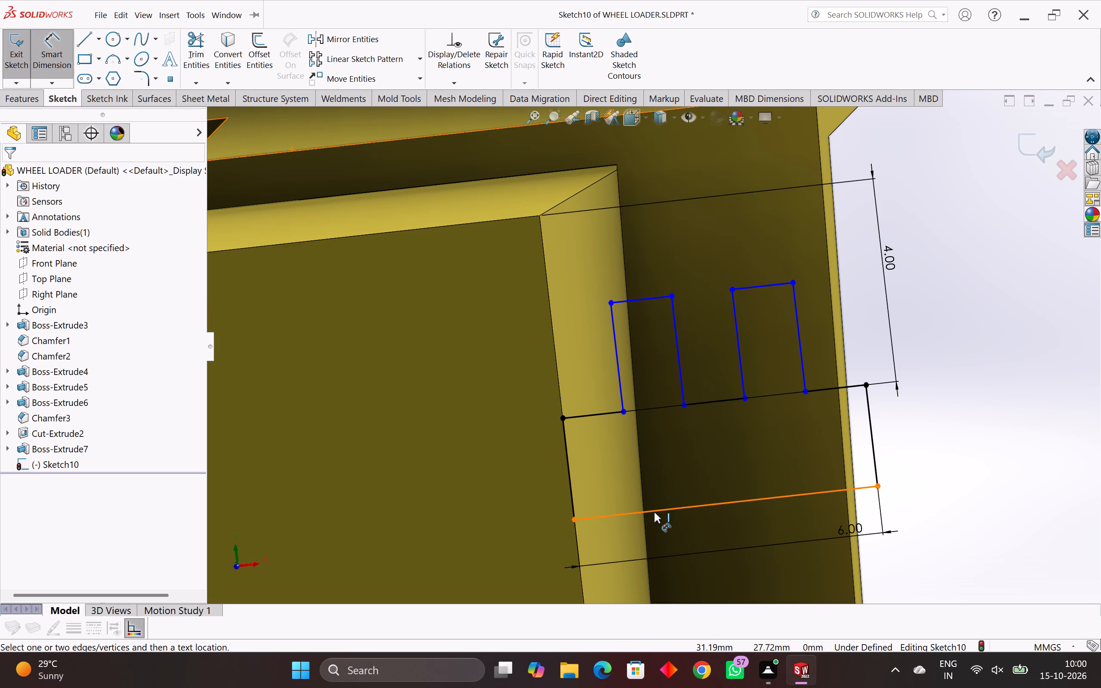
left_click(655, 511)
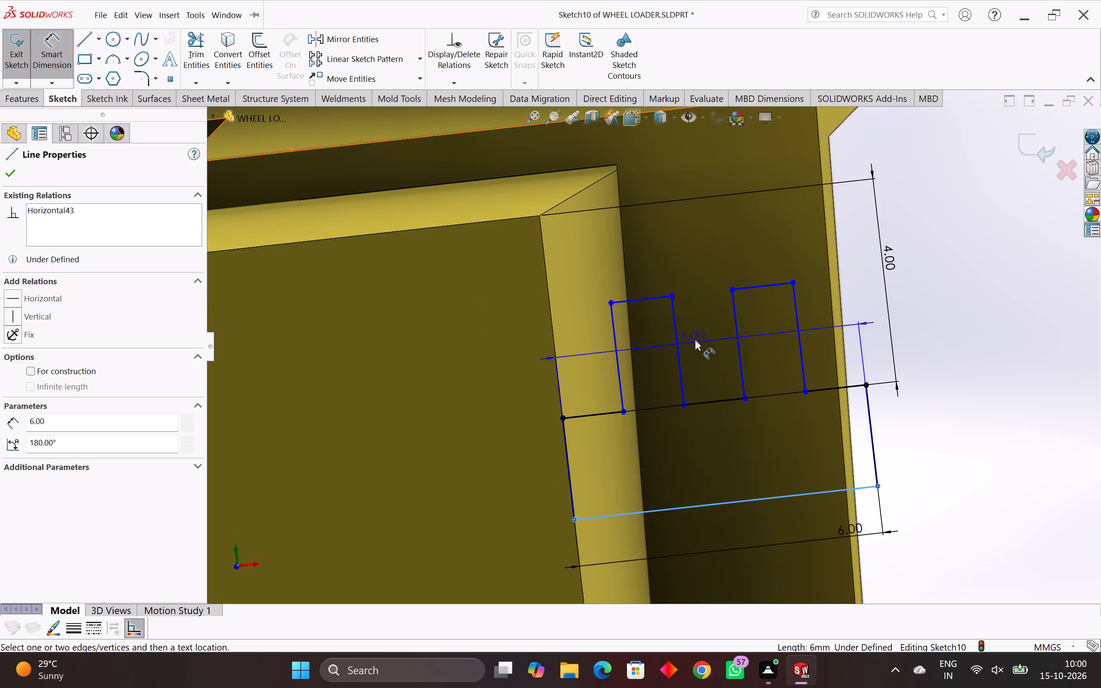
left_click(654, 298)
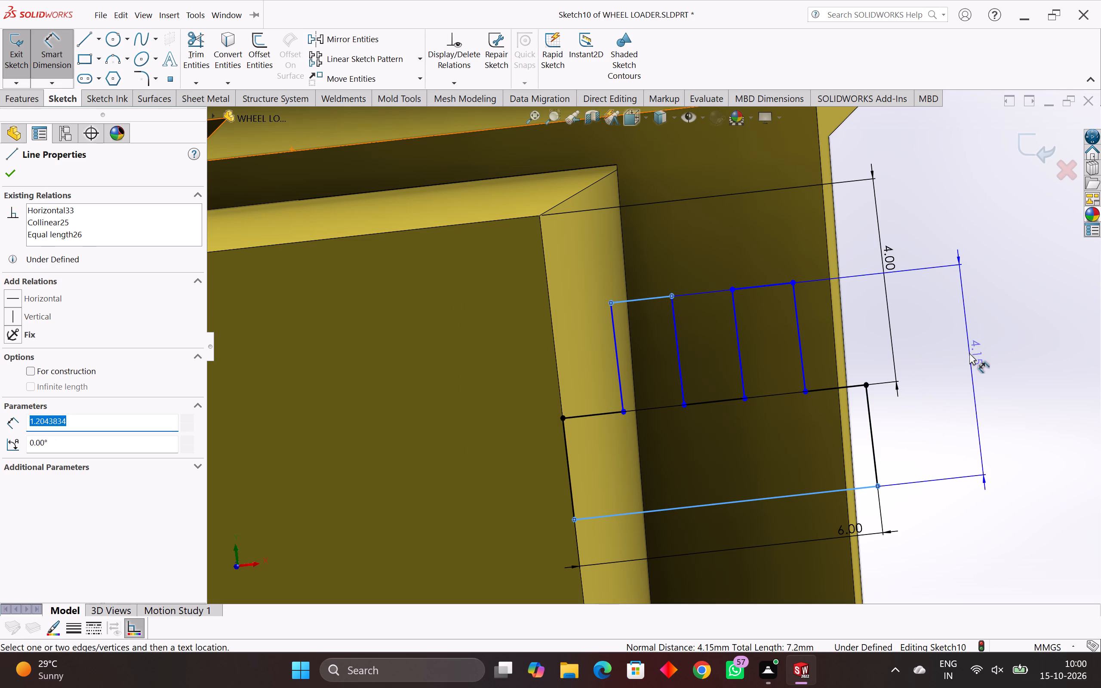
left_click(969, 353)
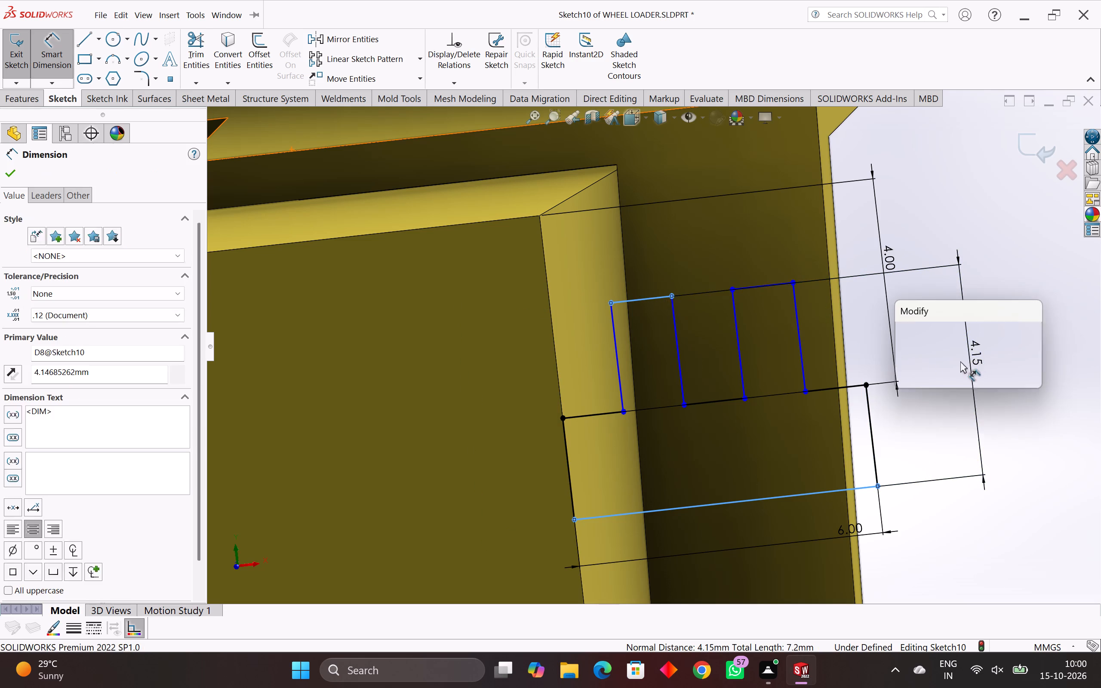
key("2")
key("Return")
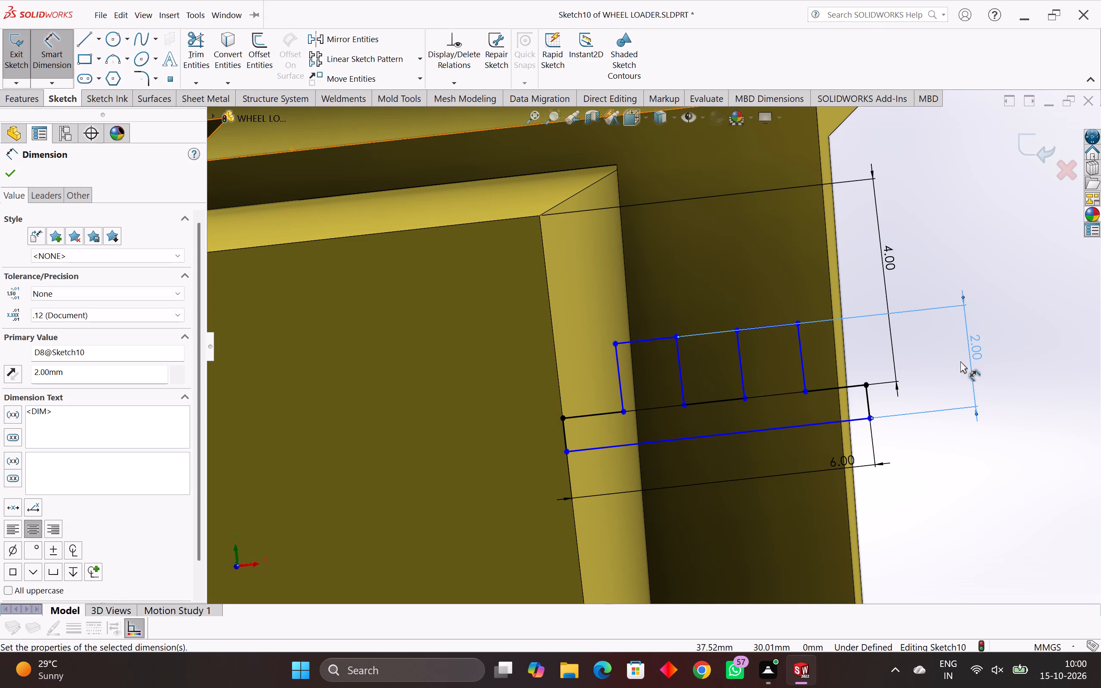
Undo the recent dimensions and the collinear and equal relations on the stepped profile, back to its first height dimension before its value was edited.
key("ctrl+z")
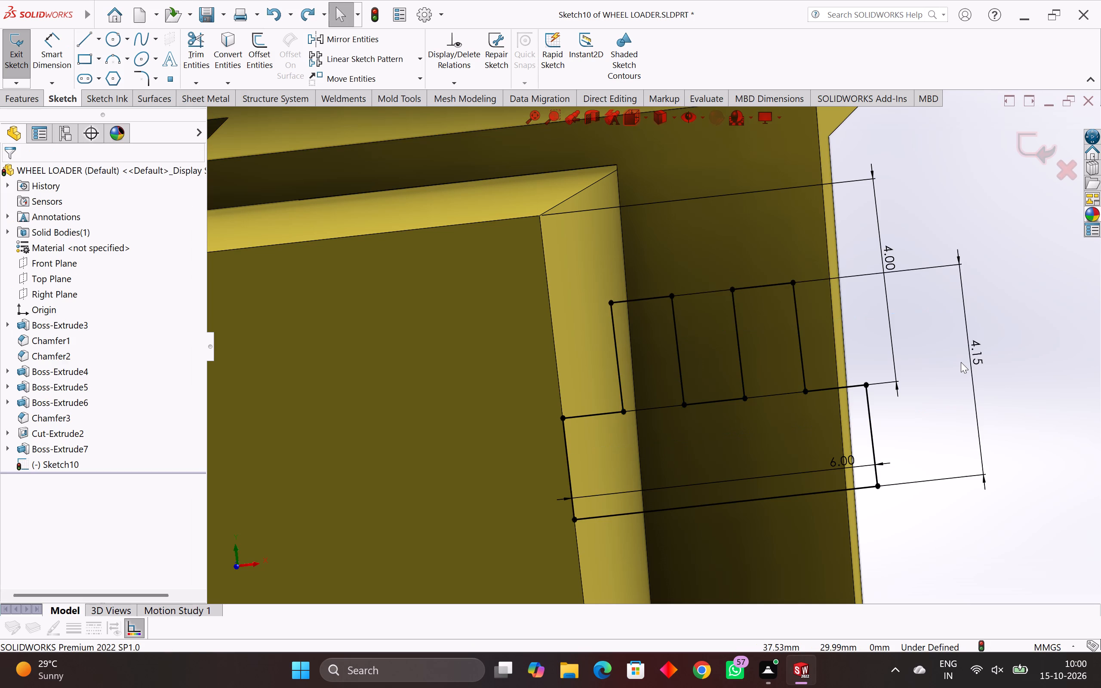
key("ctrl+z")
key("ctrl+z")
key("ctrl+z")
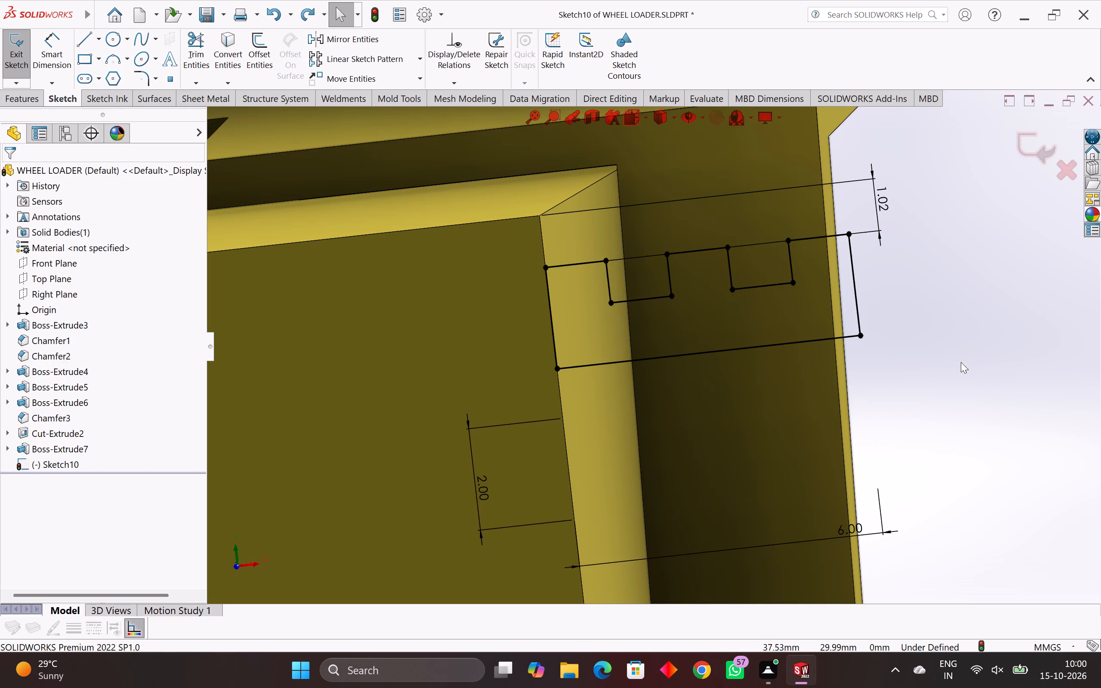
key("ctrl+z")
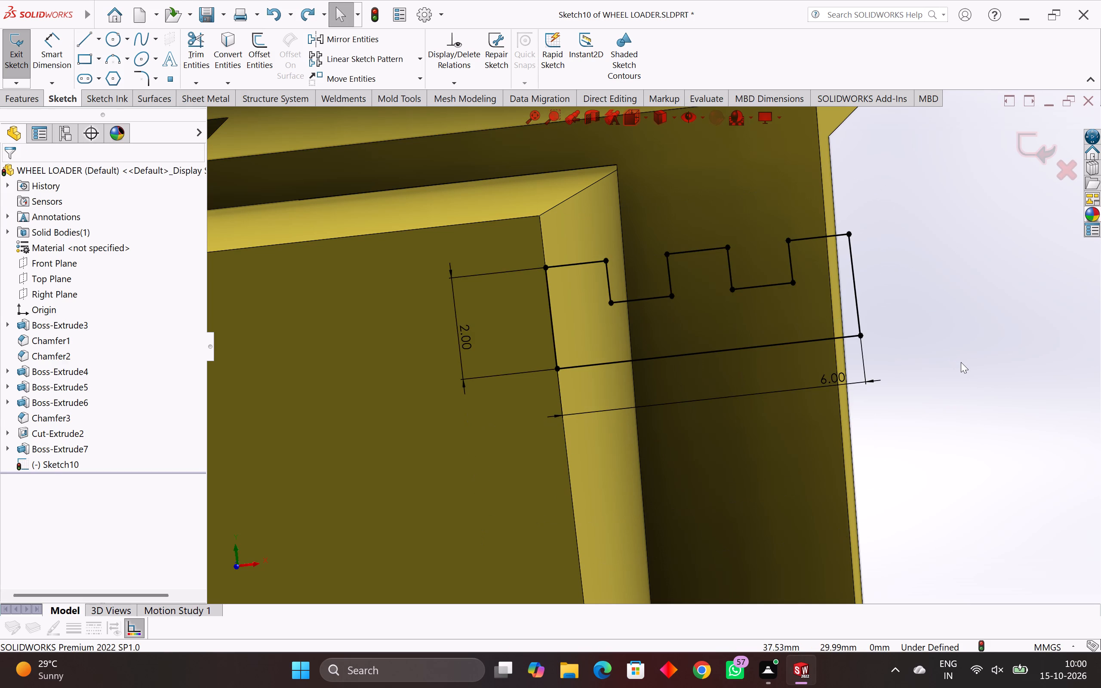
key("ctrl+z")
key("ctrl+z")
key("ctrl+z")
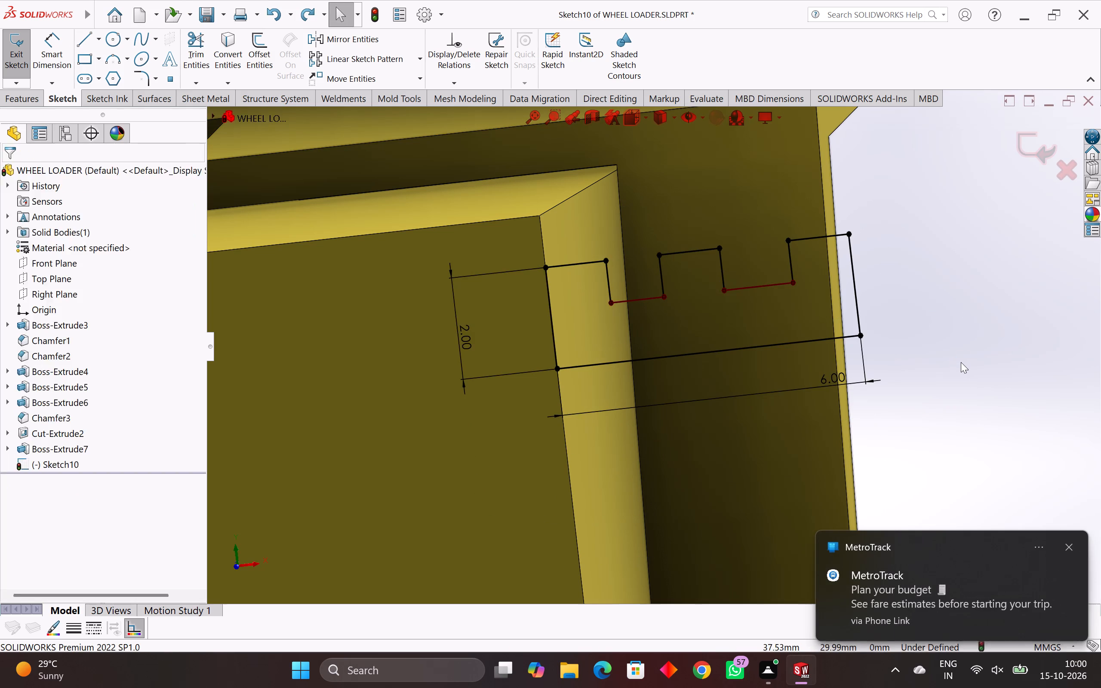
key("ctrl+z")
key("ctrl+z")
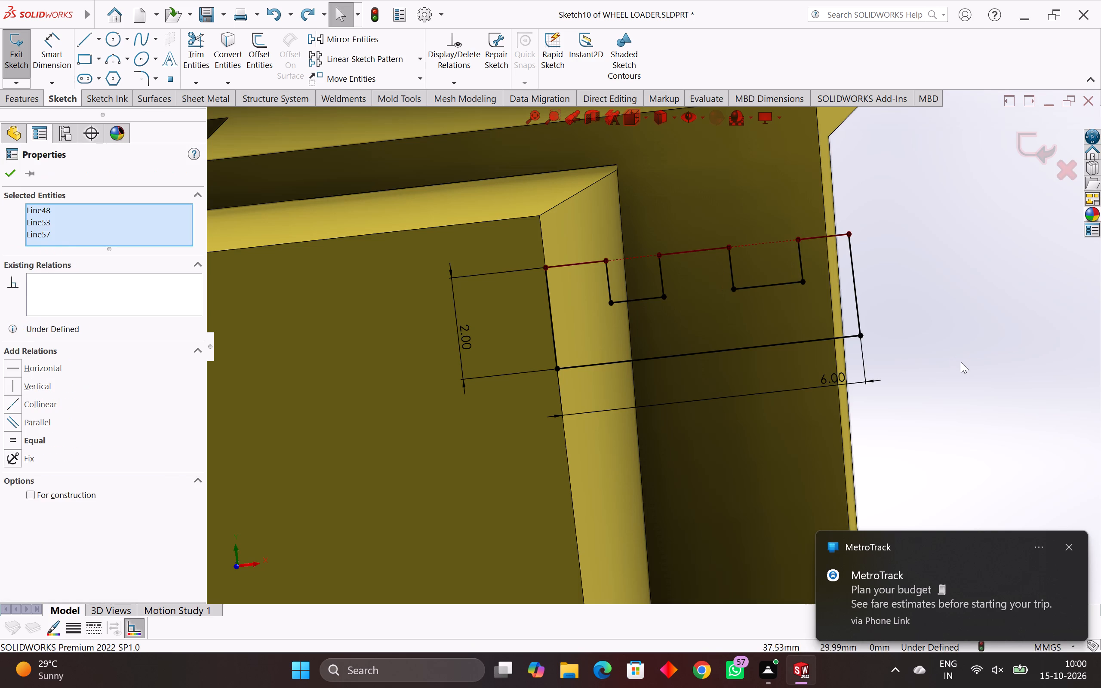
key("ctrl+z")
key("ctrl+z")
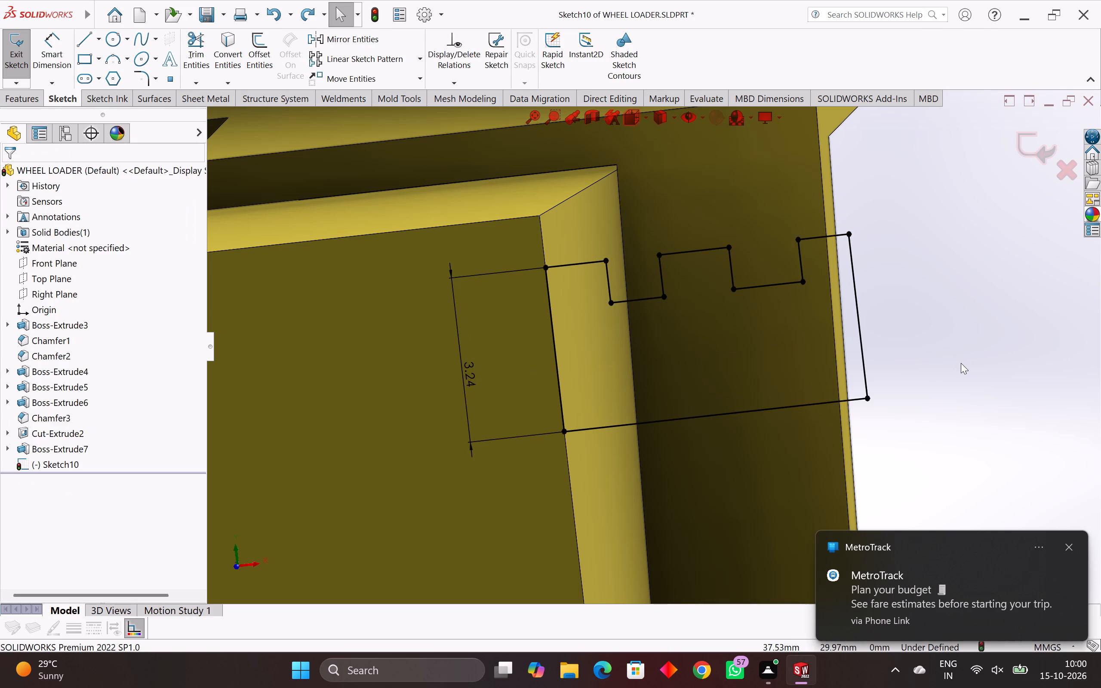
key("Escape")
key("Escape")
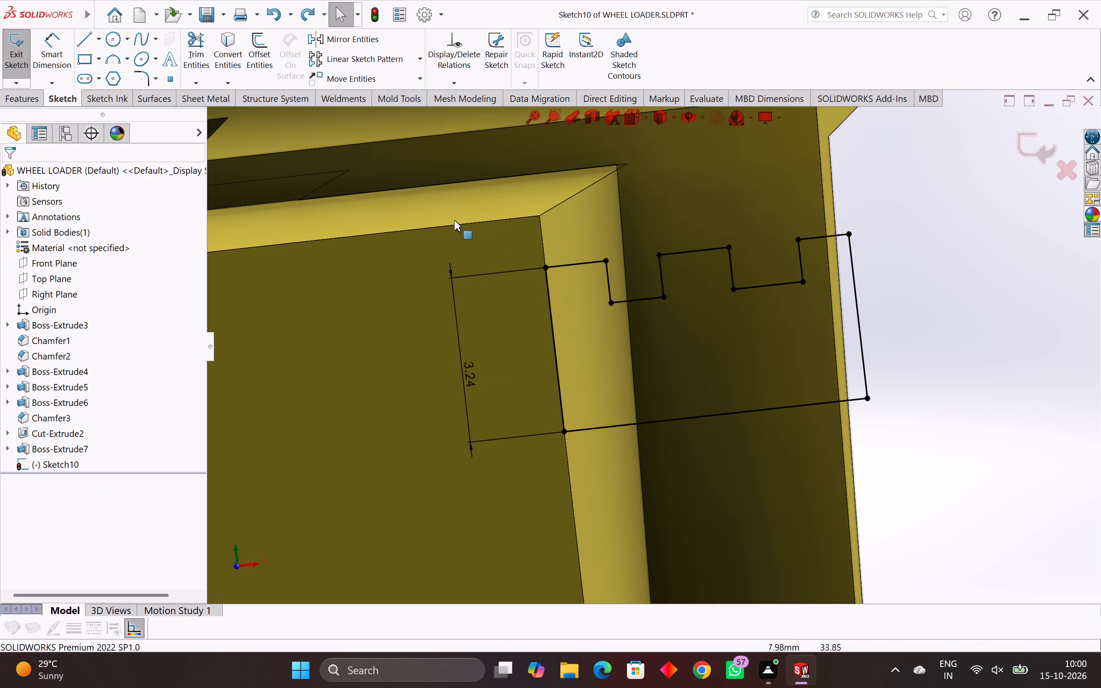
Set the stepped profile's height dimension along the body edge to 2 mm.
double_click(469, 382)
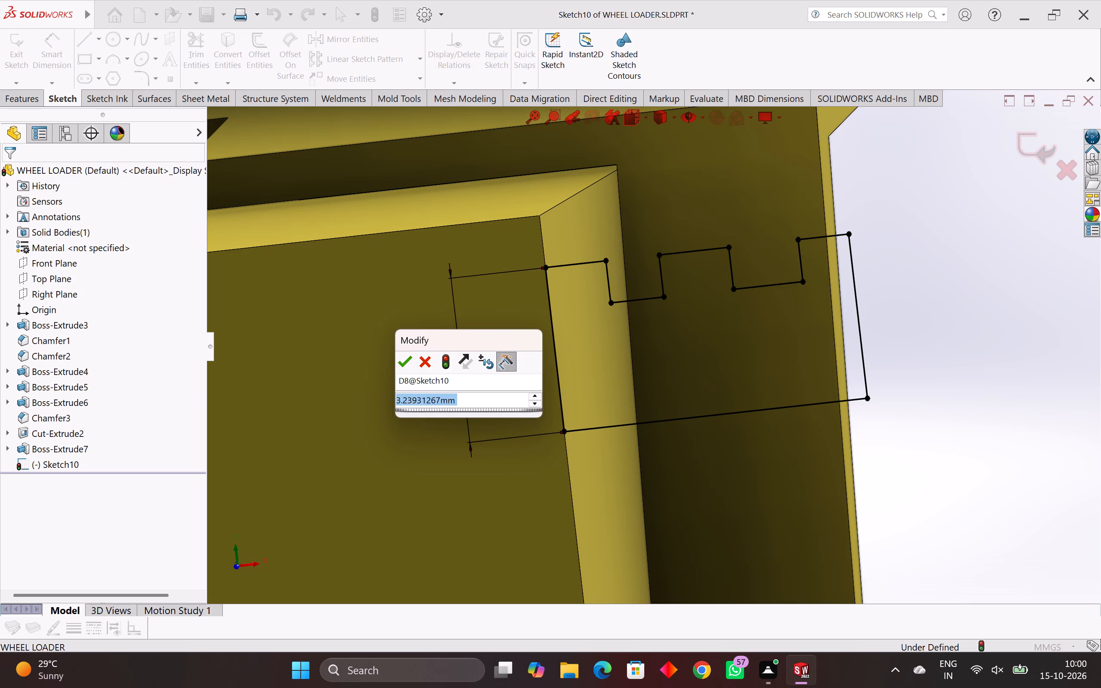
key("2")
key("Return")
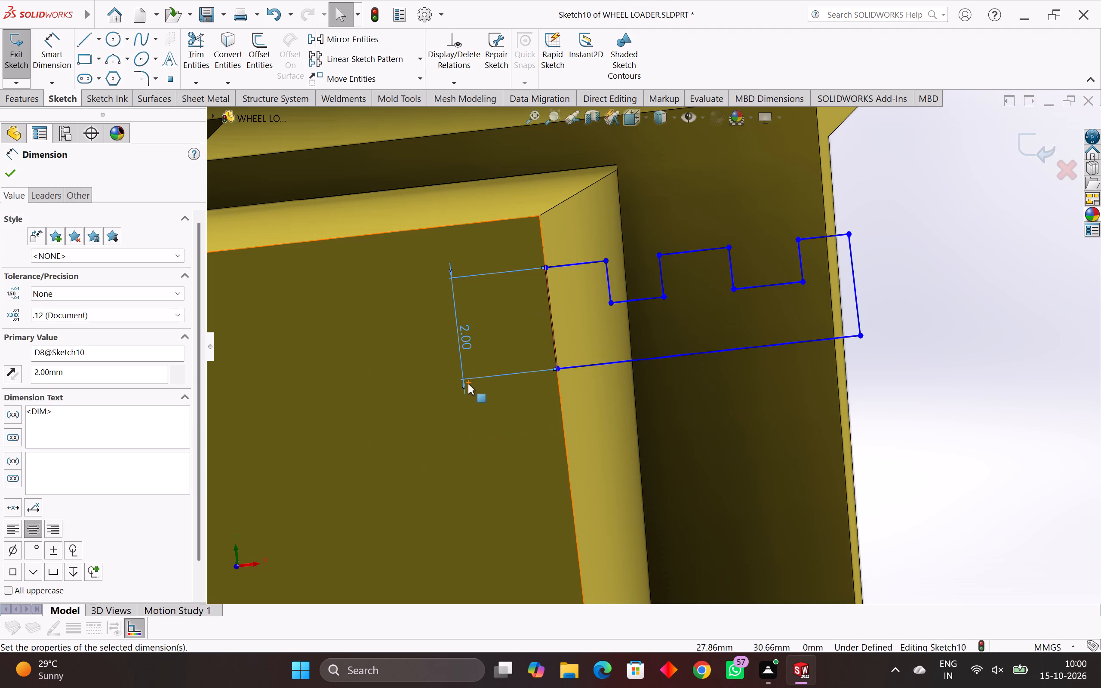
scroll(515, 262, "up", 3)
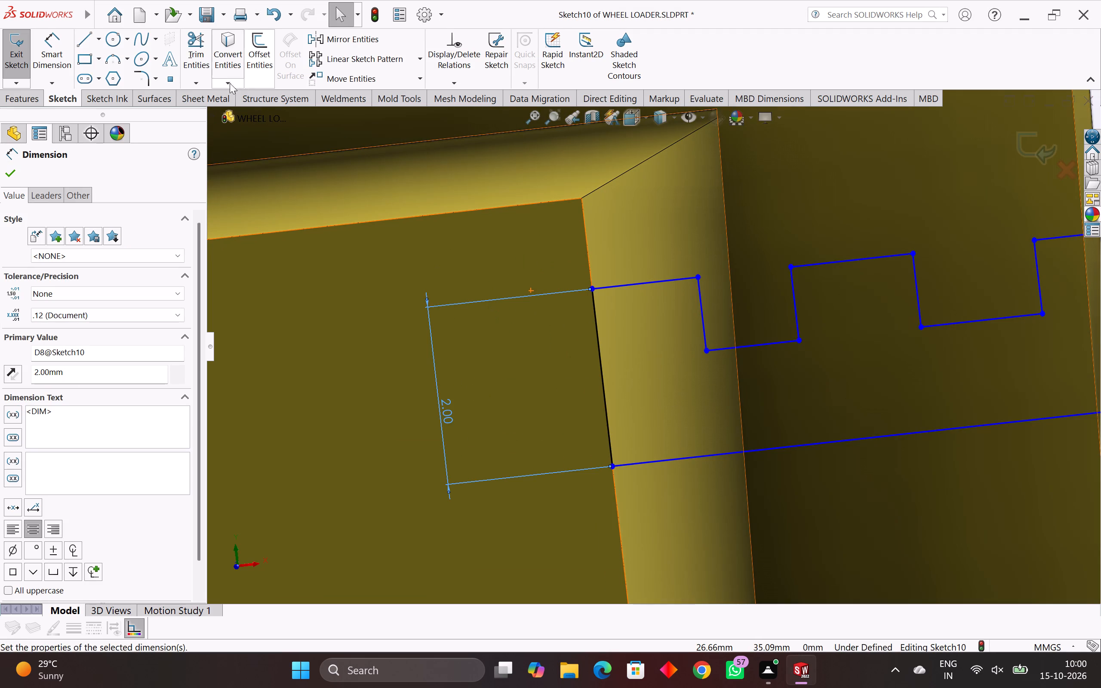
Dimension the distance from the inner body face's corner to the stepped profile's upper corner on the body edge as 4 mm.
left_click(55, 40)
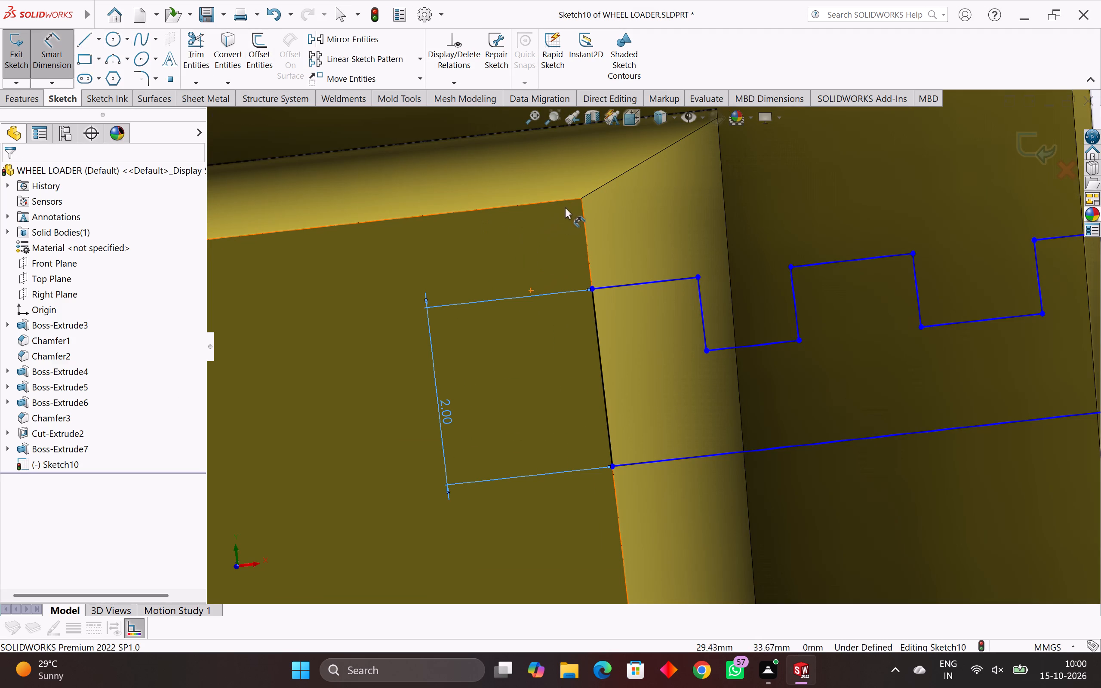
left_click(581, 197)
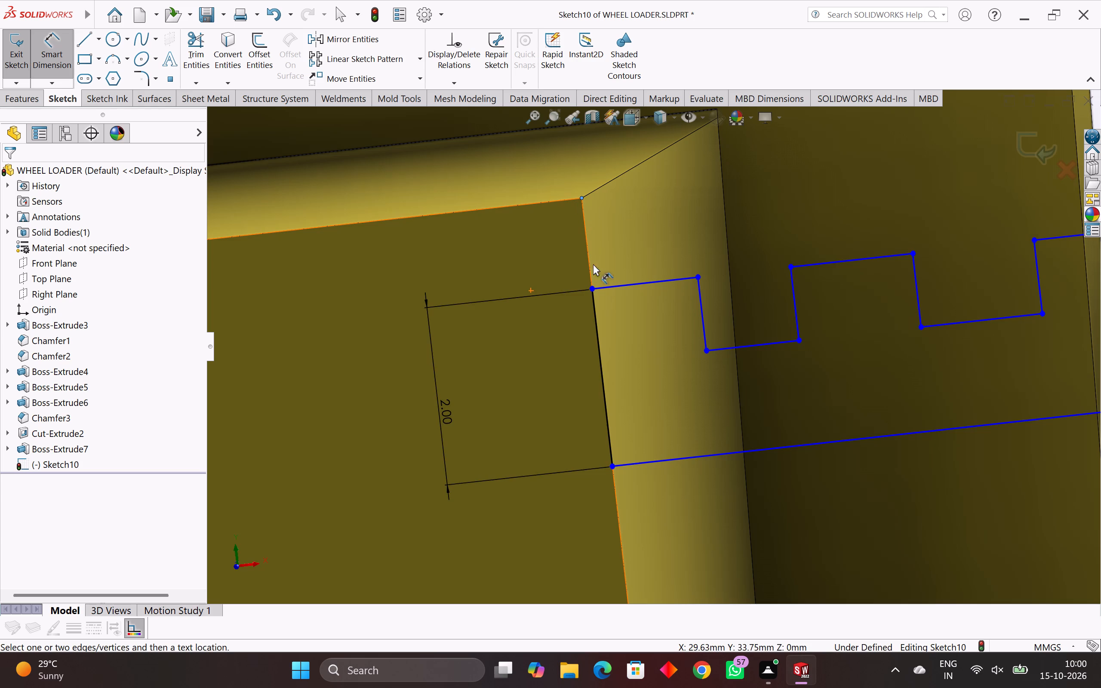
left_click(593, 288)
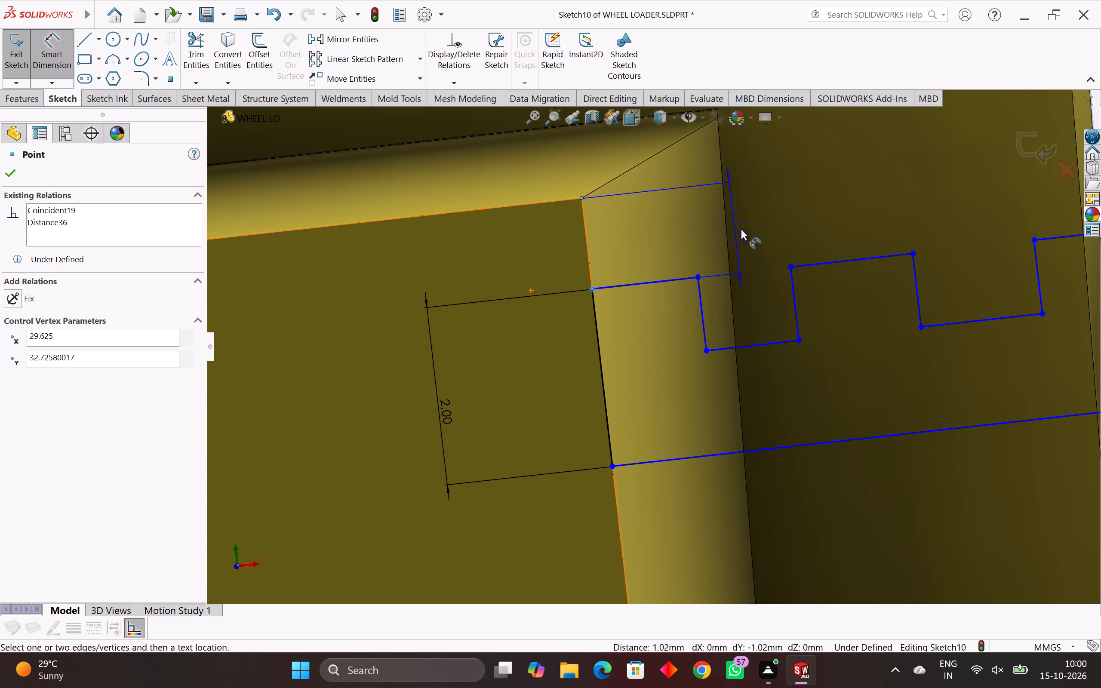
scroll(778, 205, "up", 4)
left_click(778, 205)
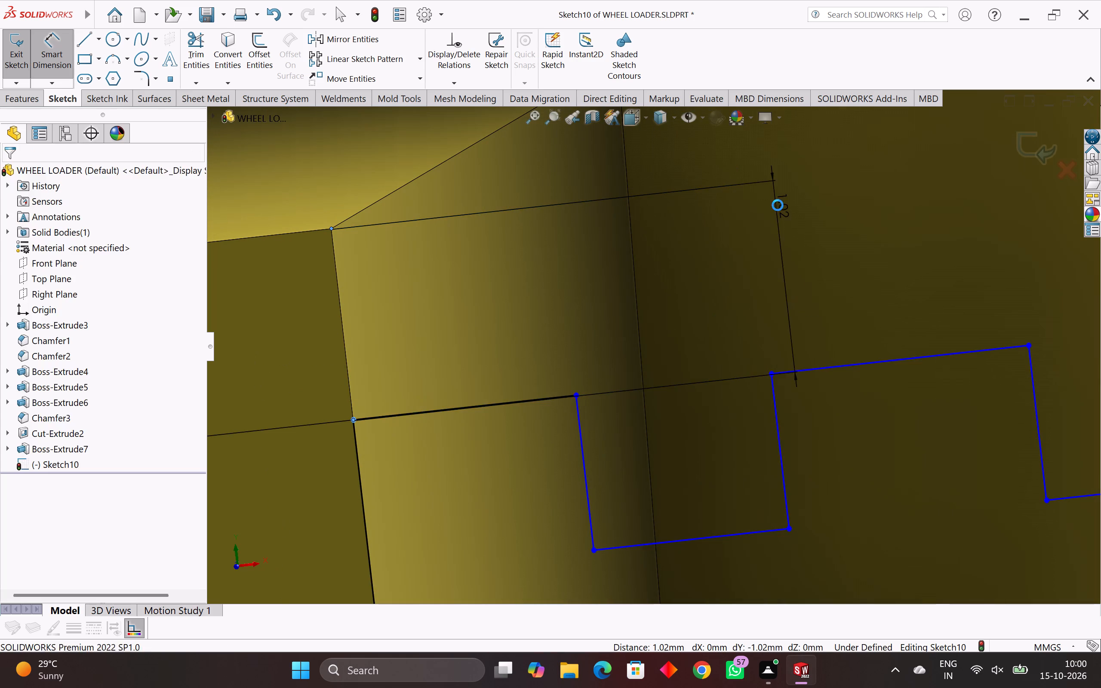
scroll(764, 312, "down", 4)
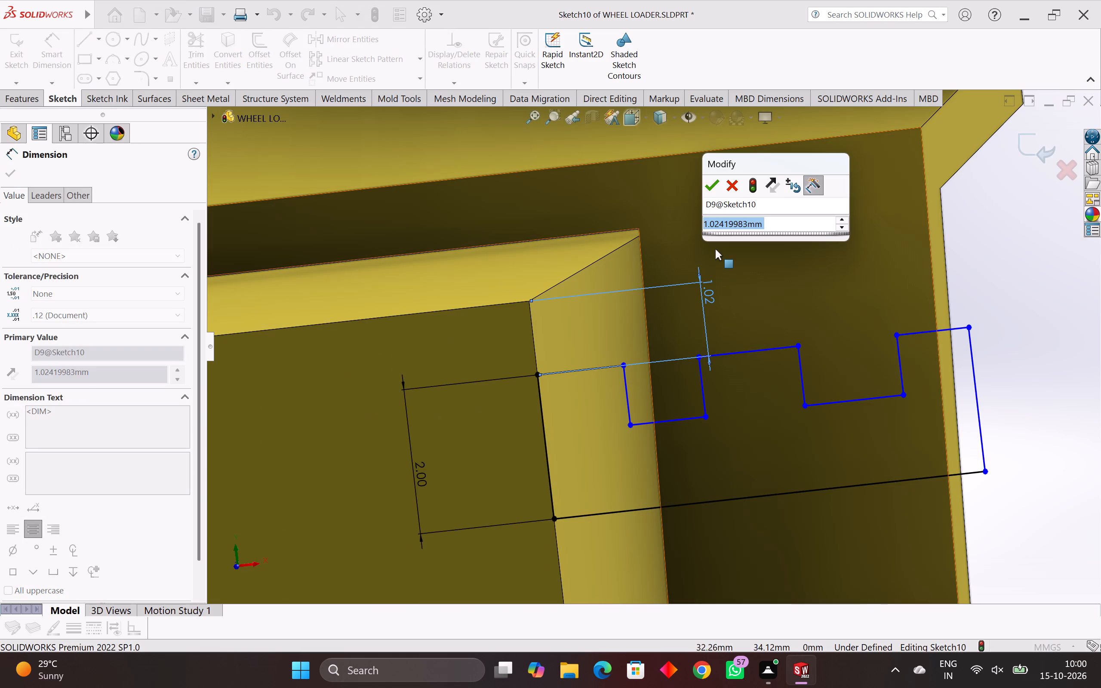
key("4")
key("Return")
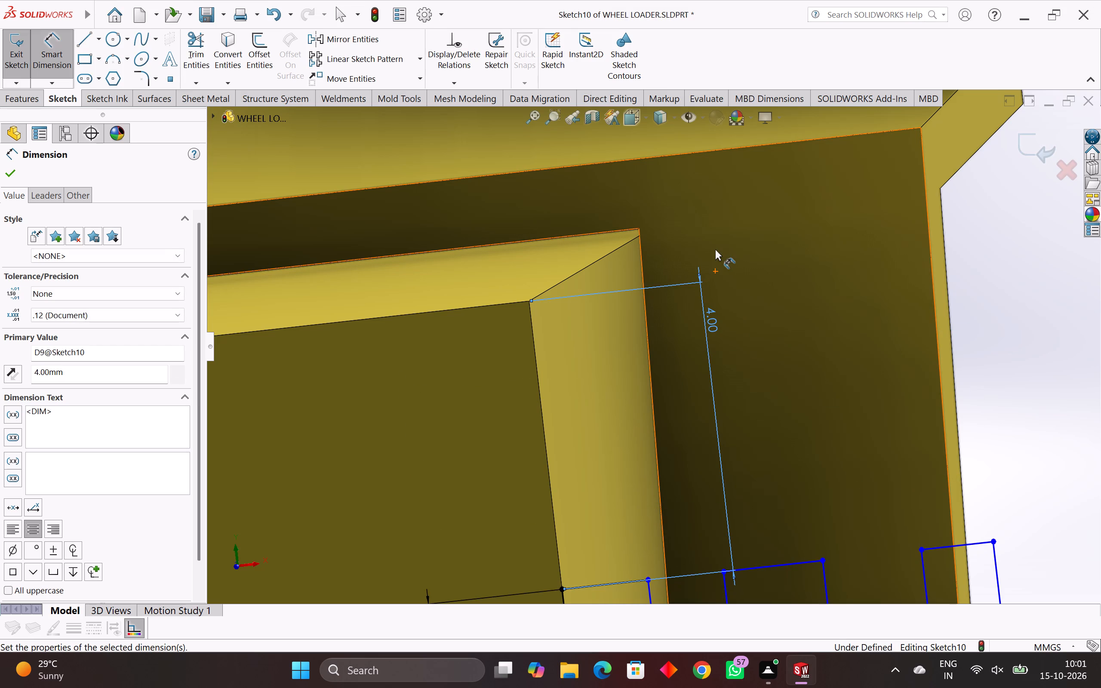
Dimension the stepped profile's overall width between its two outer upper corners as 6 mm.
scroll(764, 487, "down", 4)
scroll(760, 494, "up", 3)
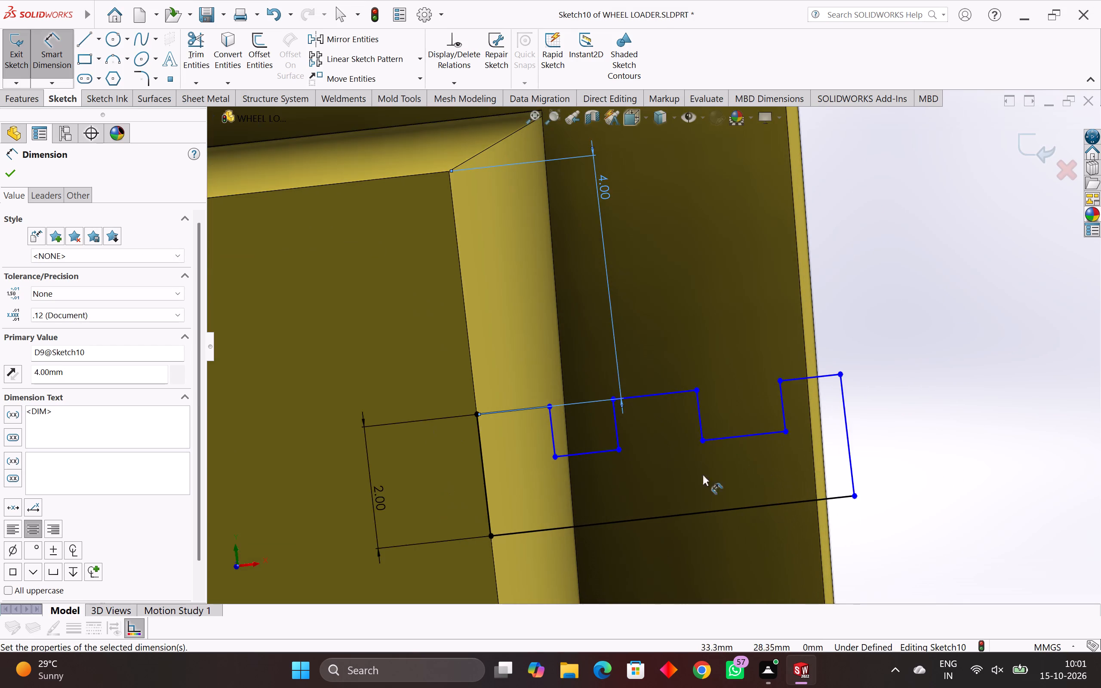
scroll(657, 455, "up", 2)
scroll(547, 448, "down", 3)
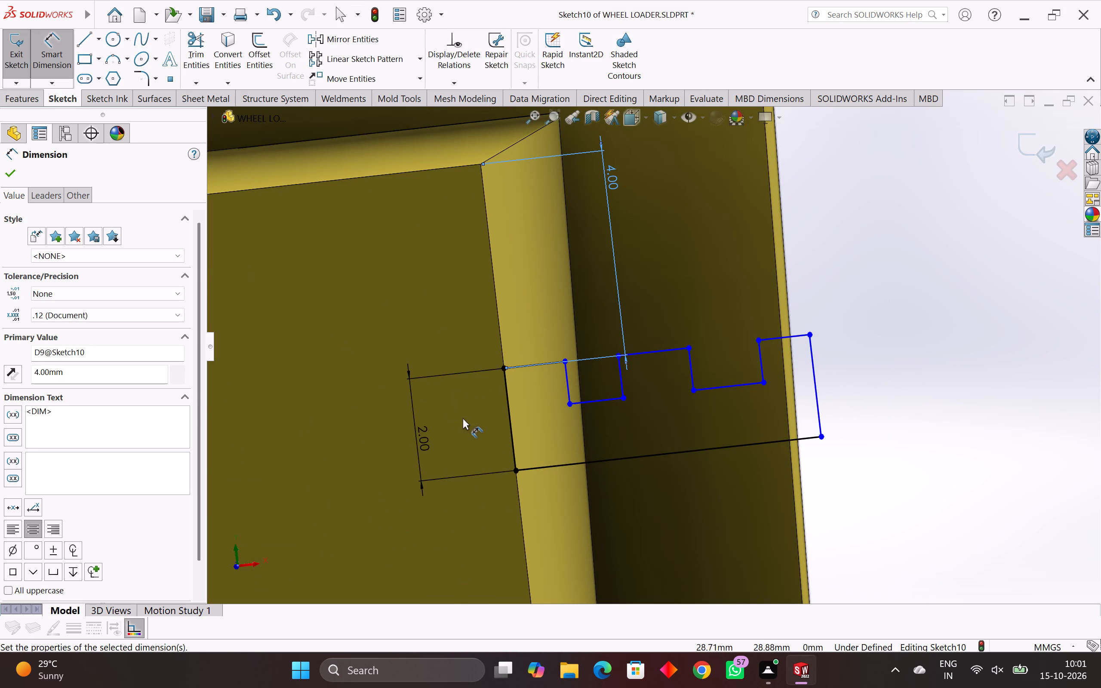
left_click(504, 367)
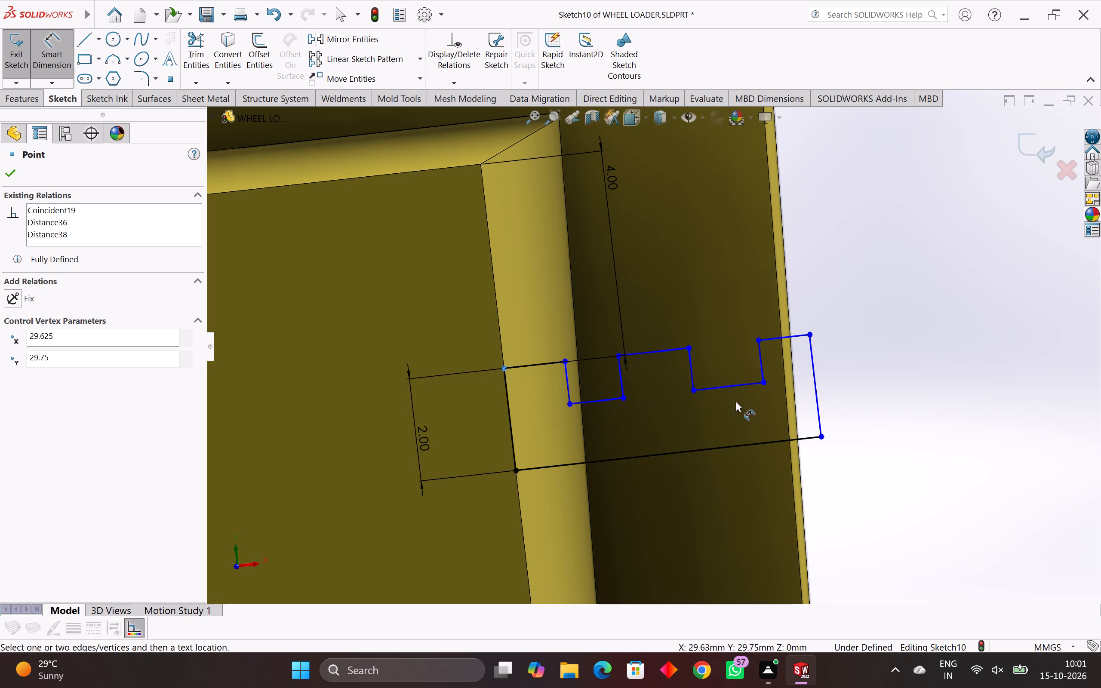
left_click(809, 333)
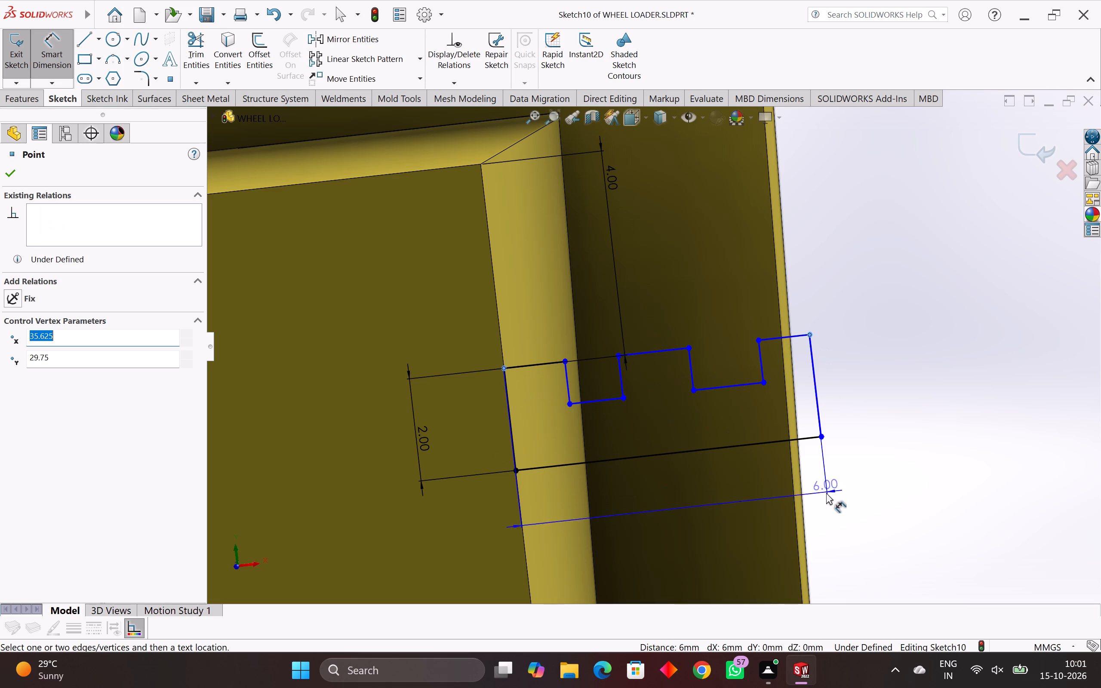
left_click(824, 495)
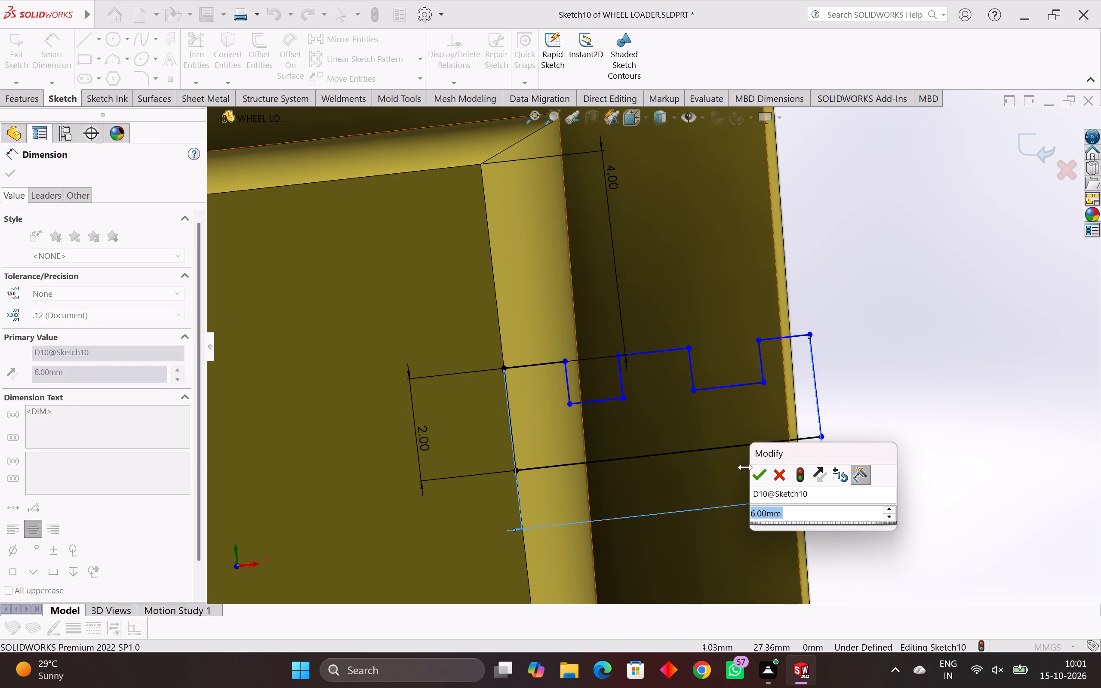
left_click(760, 473)
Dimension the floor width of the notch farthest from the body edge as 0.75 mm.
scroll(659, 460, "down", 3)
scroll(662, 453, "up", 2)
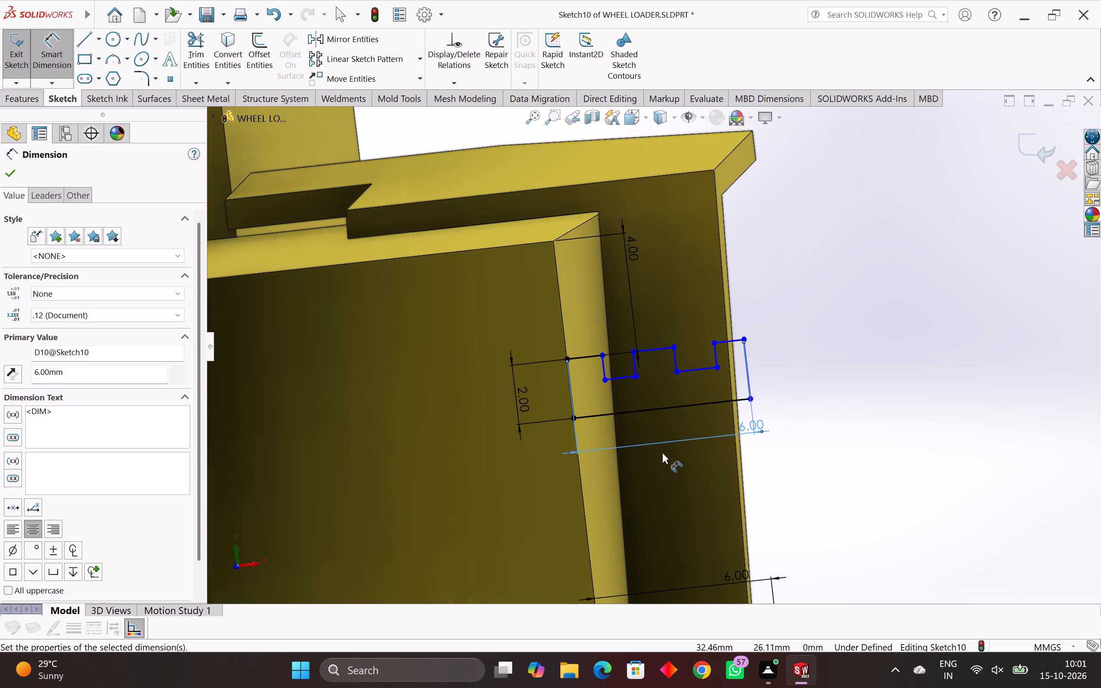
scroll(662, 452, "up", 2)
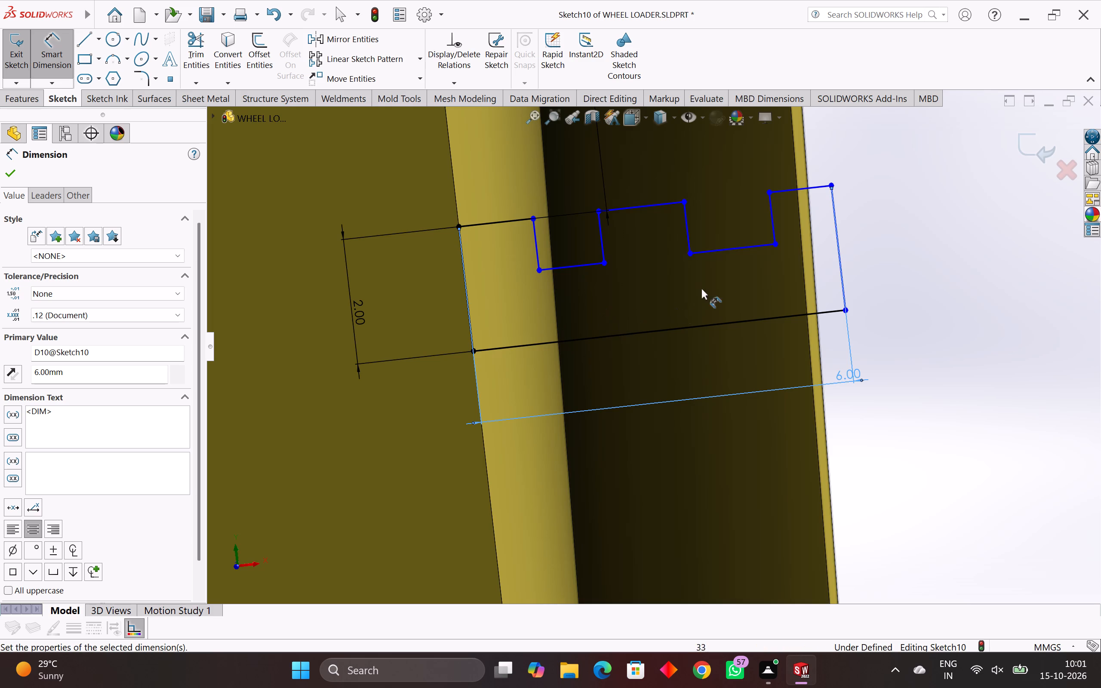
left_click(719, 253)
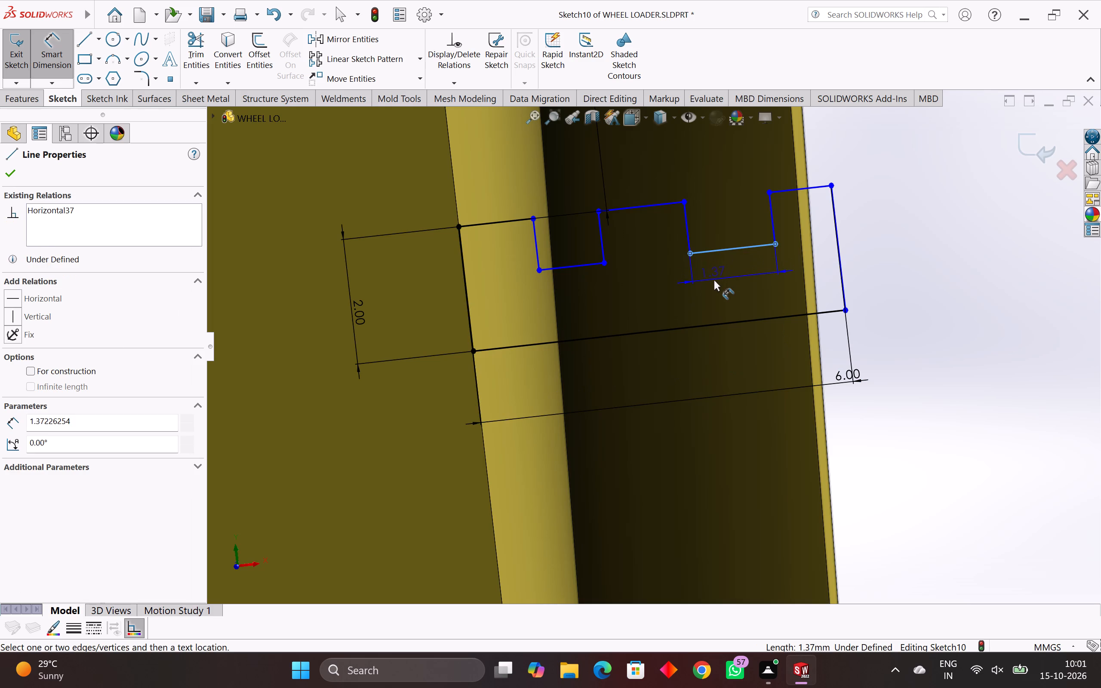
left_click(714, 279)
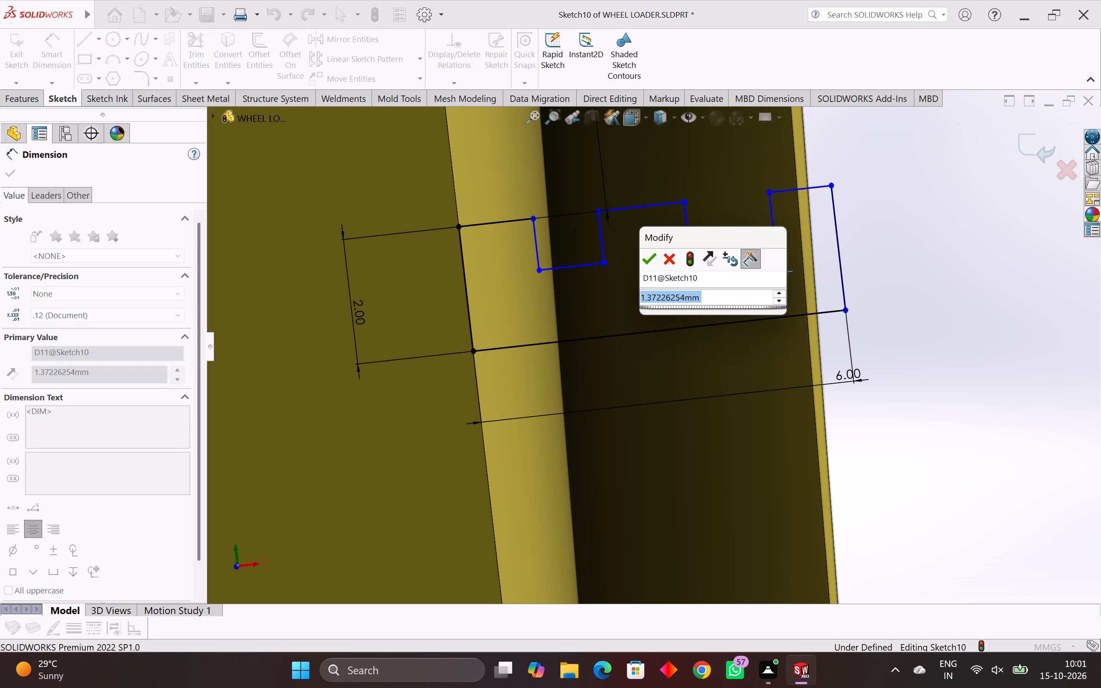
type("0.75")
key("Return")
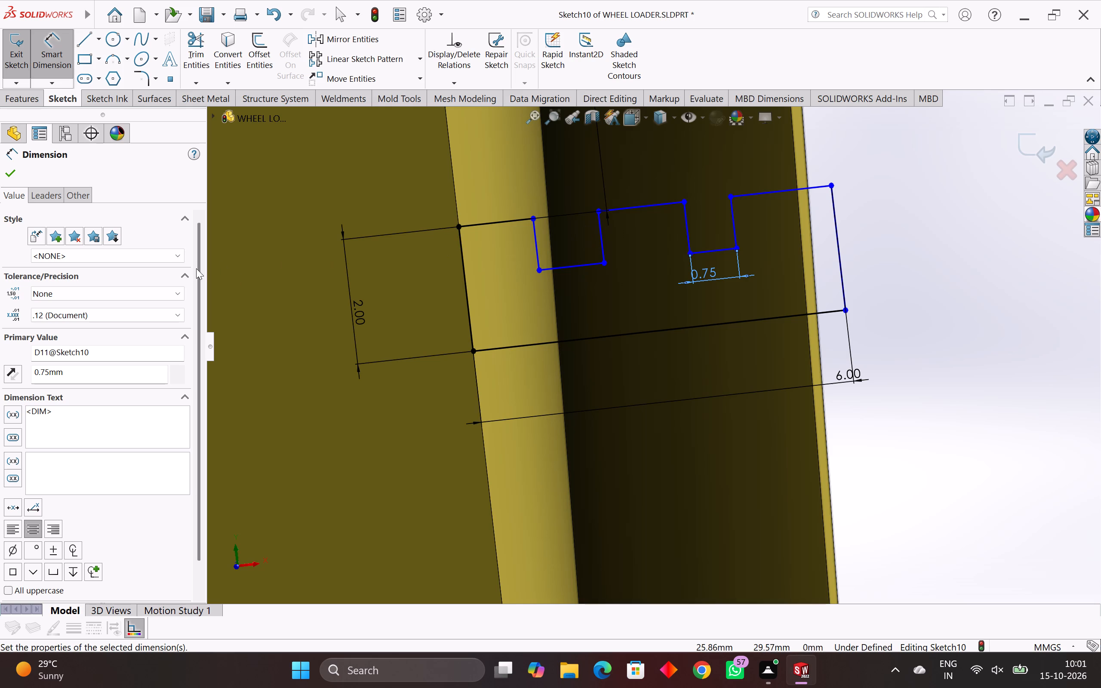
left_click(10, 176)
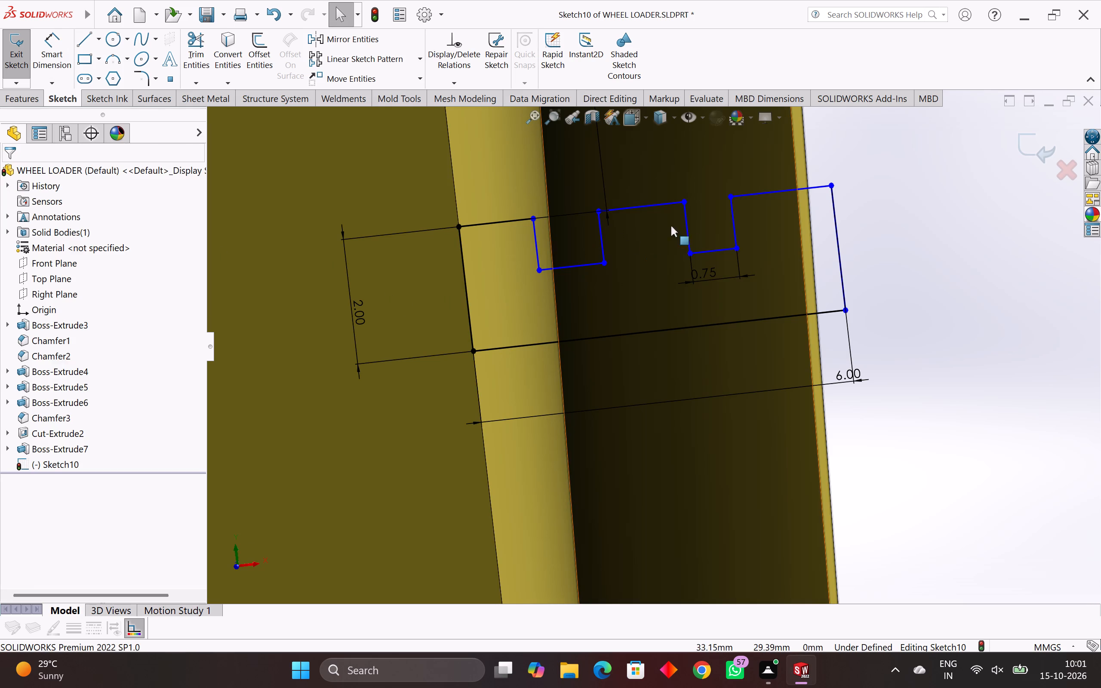
Make the three upper horizontal lines of the stepped profile collinear.
left_click(759, 192, "ctrl")
left_click(663, 201, "ctrl")
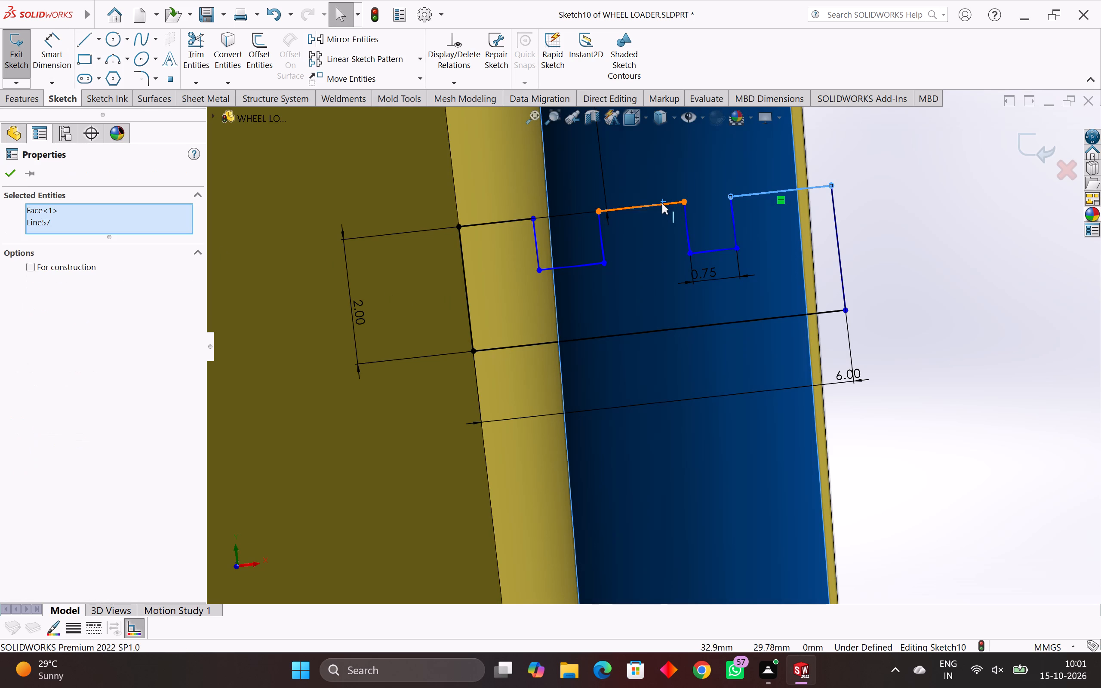
left_click(658, 204, "ctrl")
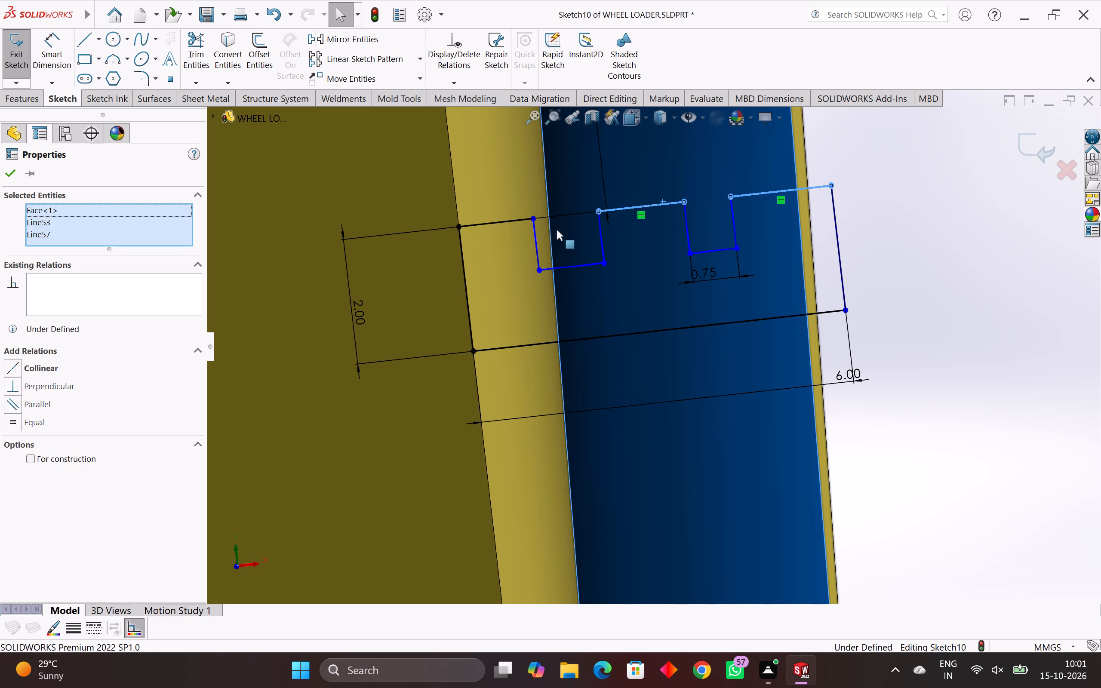
left_click(519, 218, "ctrl")
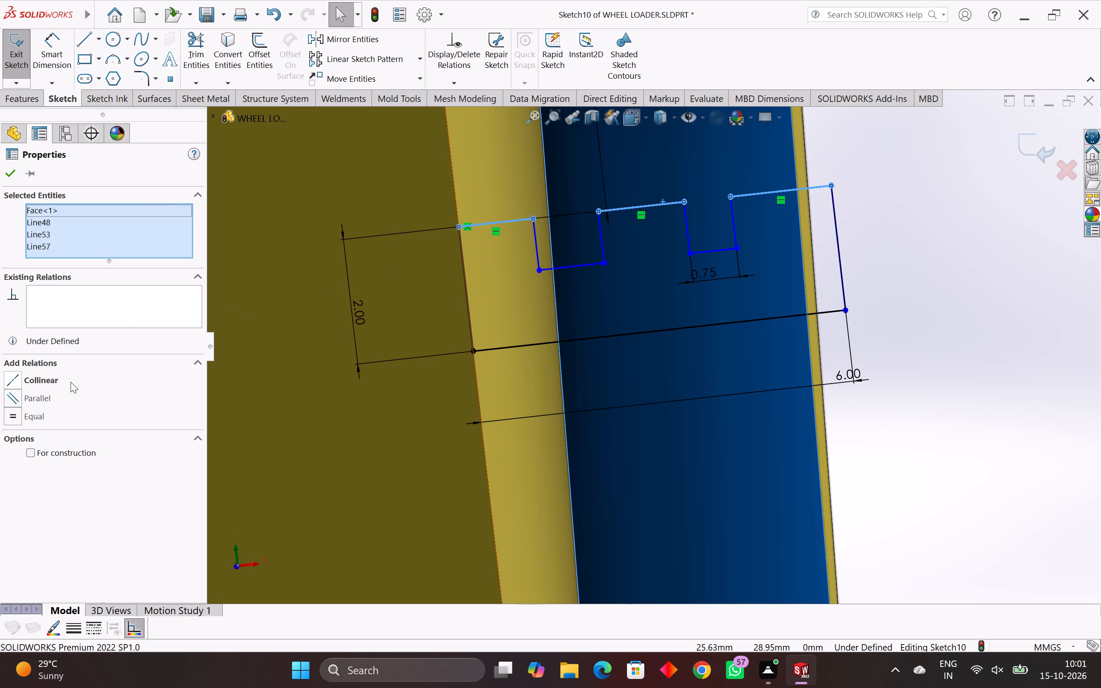
left_click(14, 381)
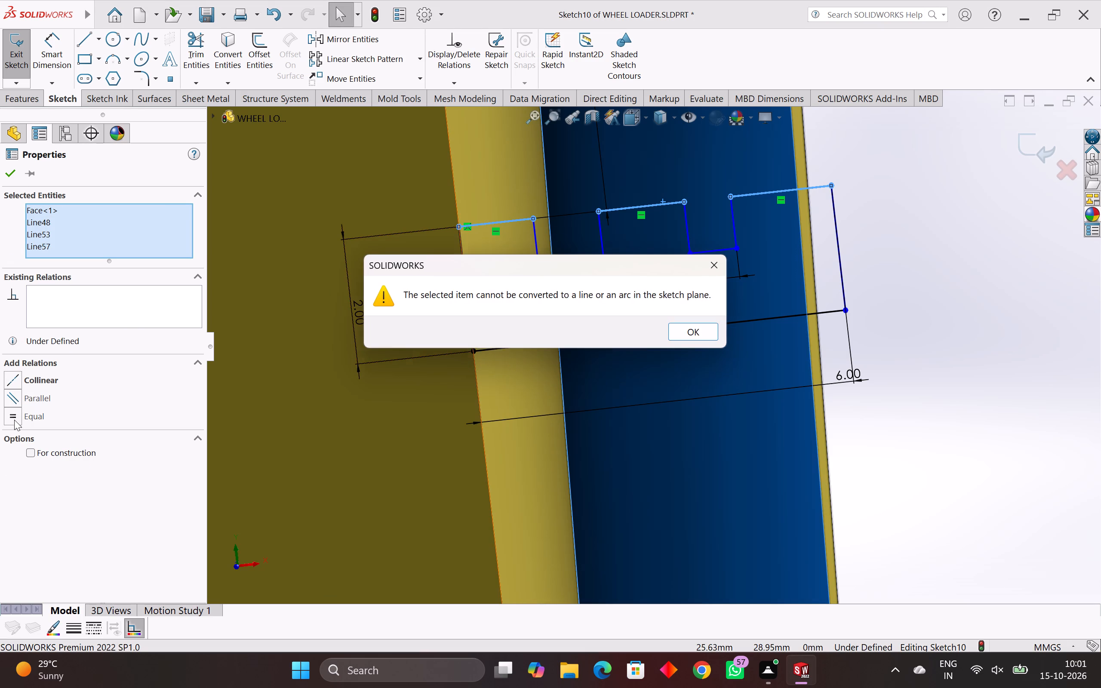
left_click(14, 420)
left_click(683, 332)
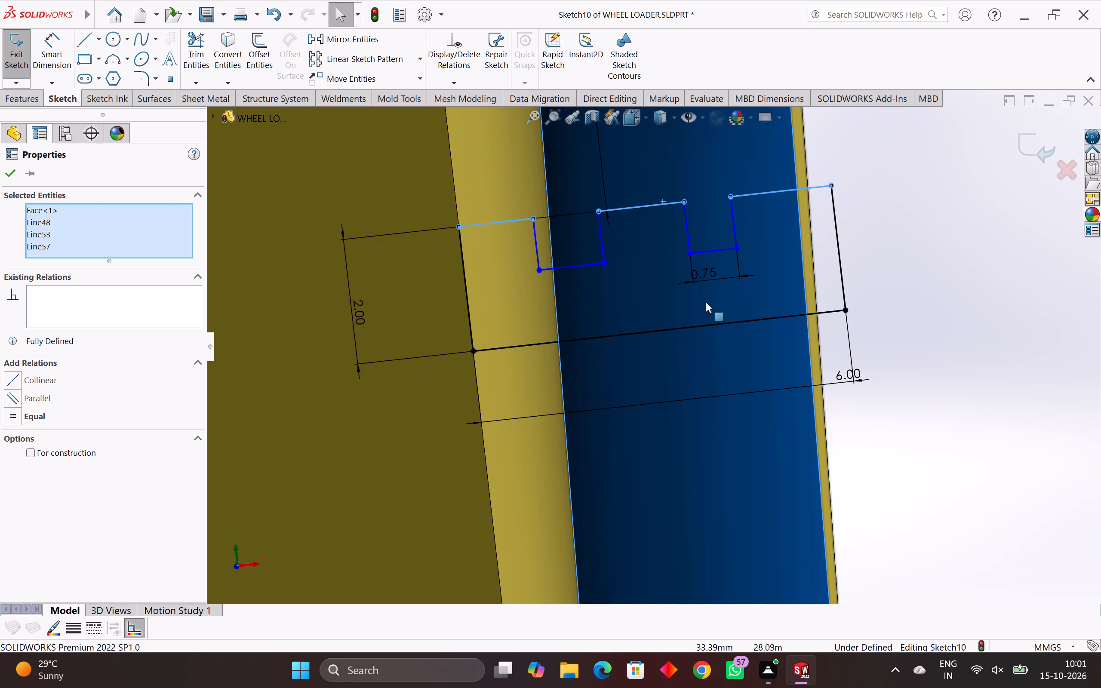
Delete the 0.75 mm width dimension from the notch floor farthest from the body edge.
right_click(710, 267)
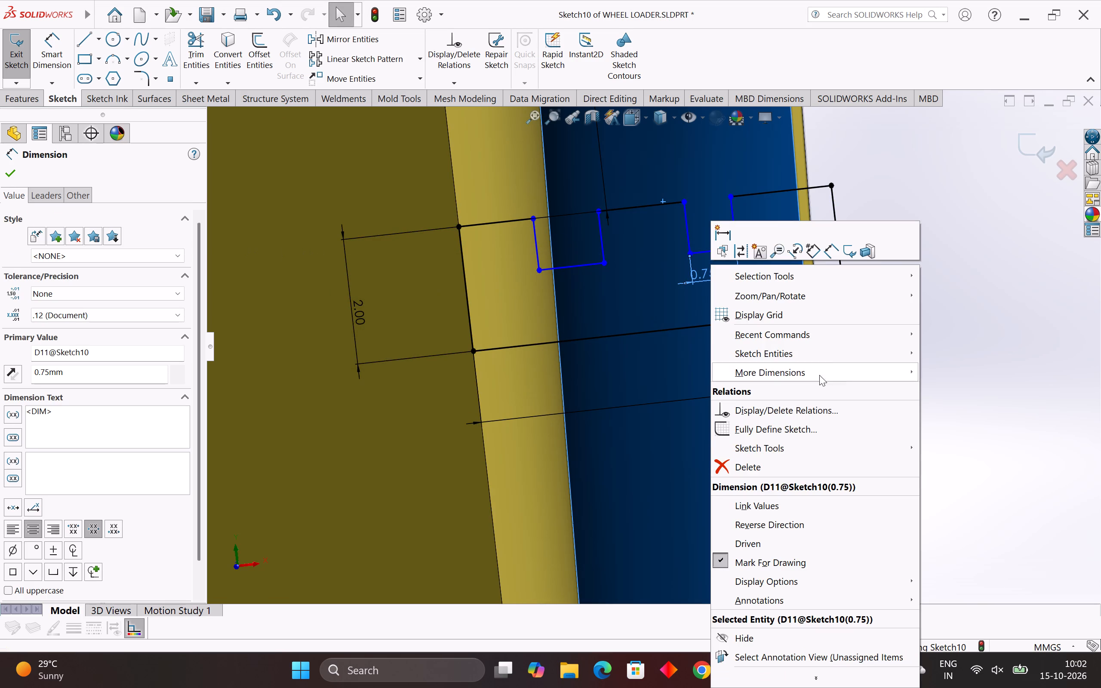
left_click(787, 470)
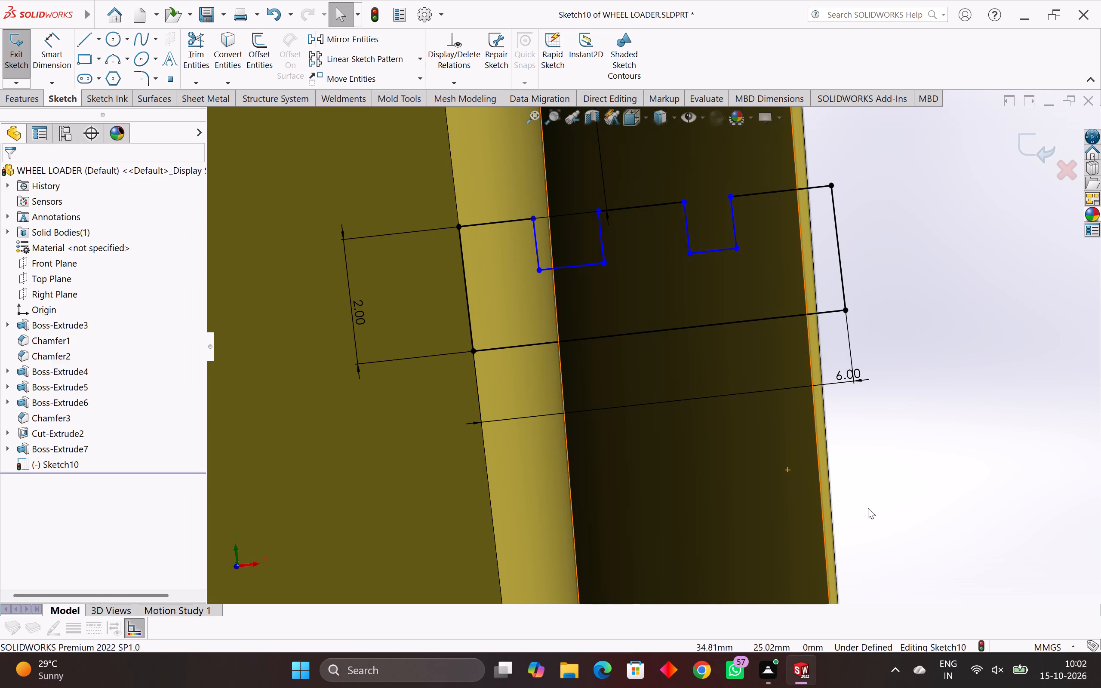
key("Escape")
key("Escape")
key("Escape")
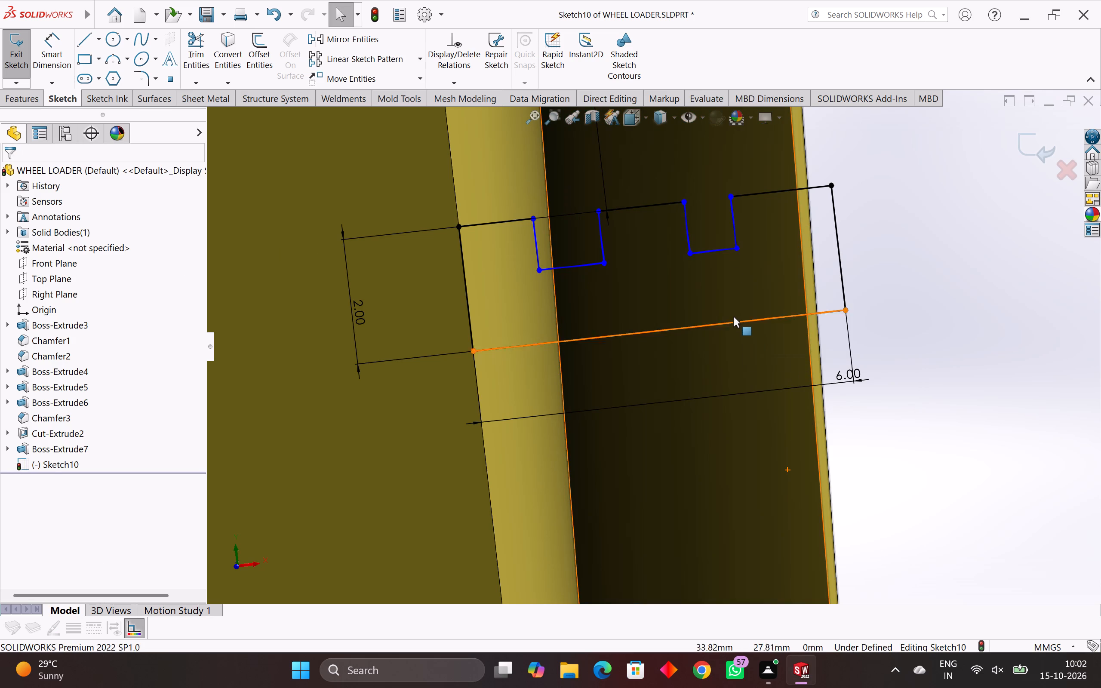
Make the three upper horizontal lines of the stepped profile equal in length.
left_click(764, 193, "ctrl")
left_click(657, 207, "ctrl")
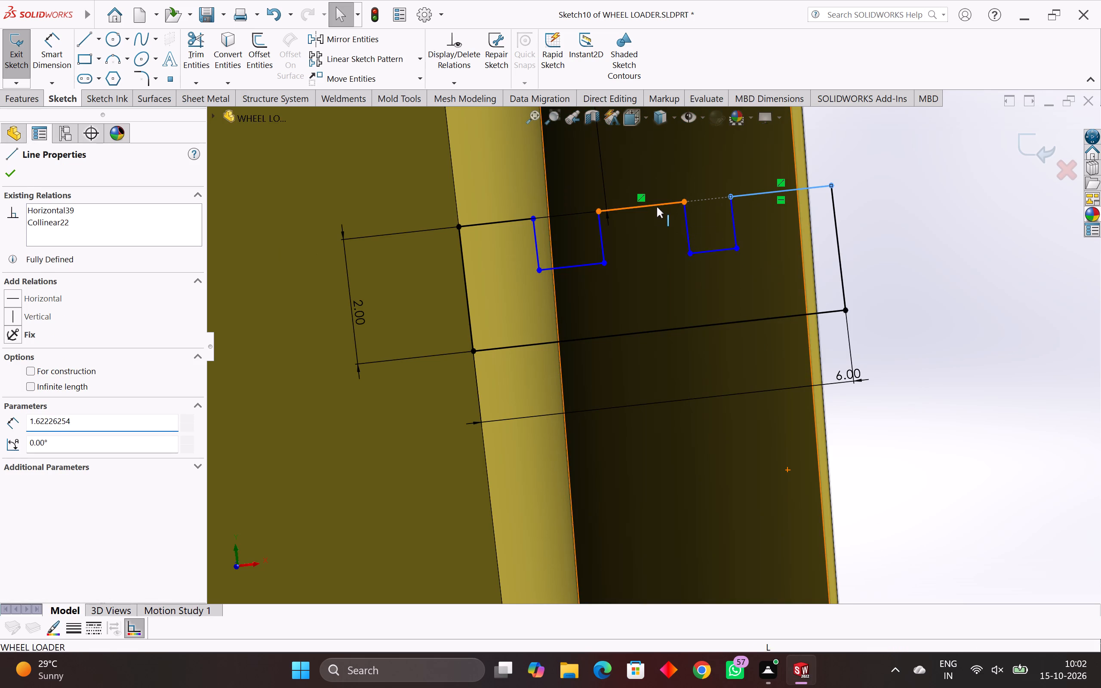
left_click(521, 221, "ctrl")
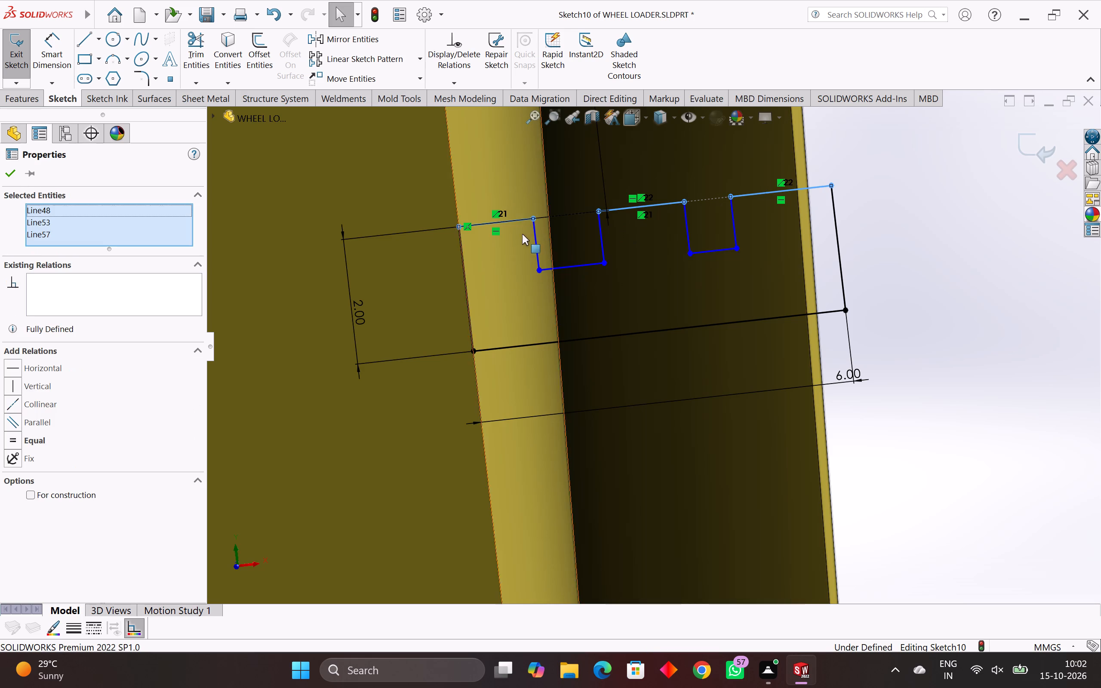
left_click(14, 400)
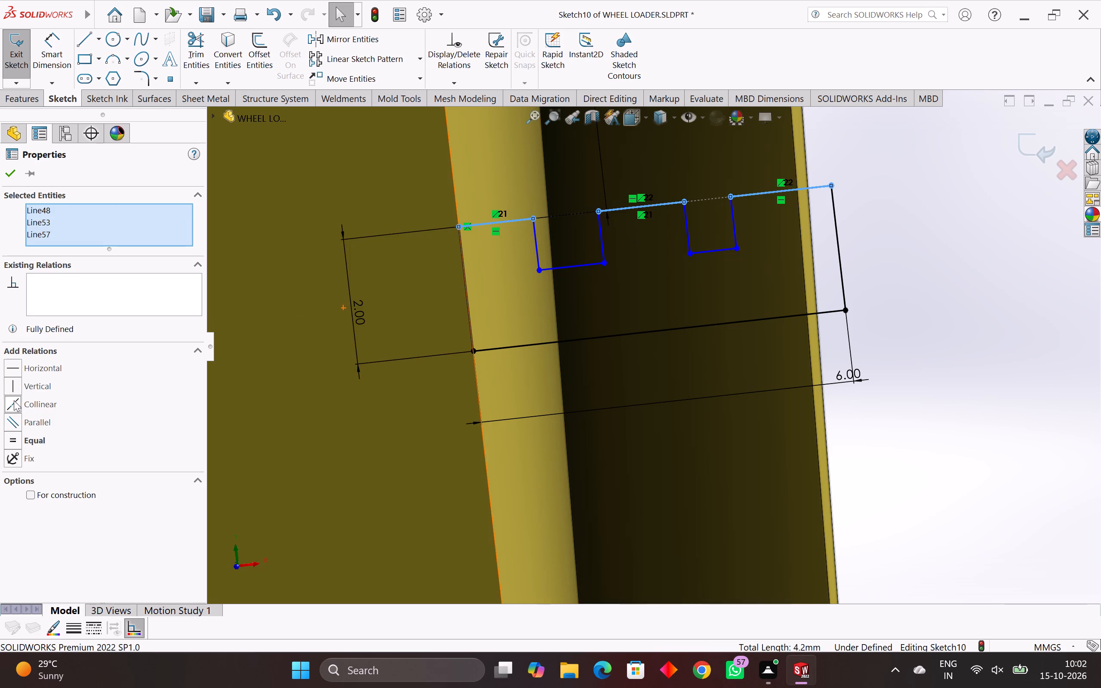
left_click(13, 438)
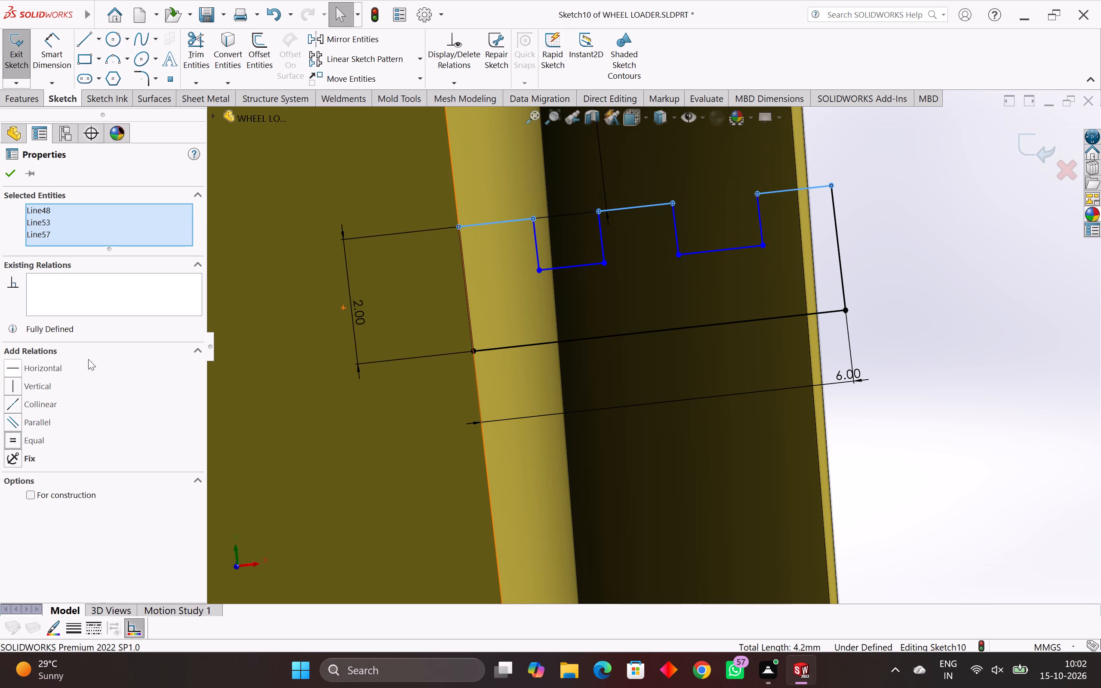
left_click(16, 179)
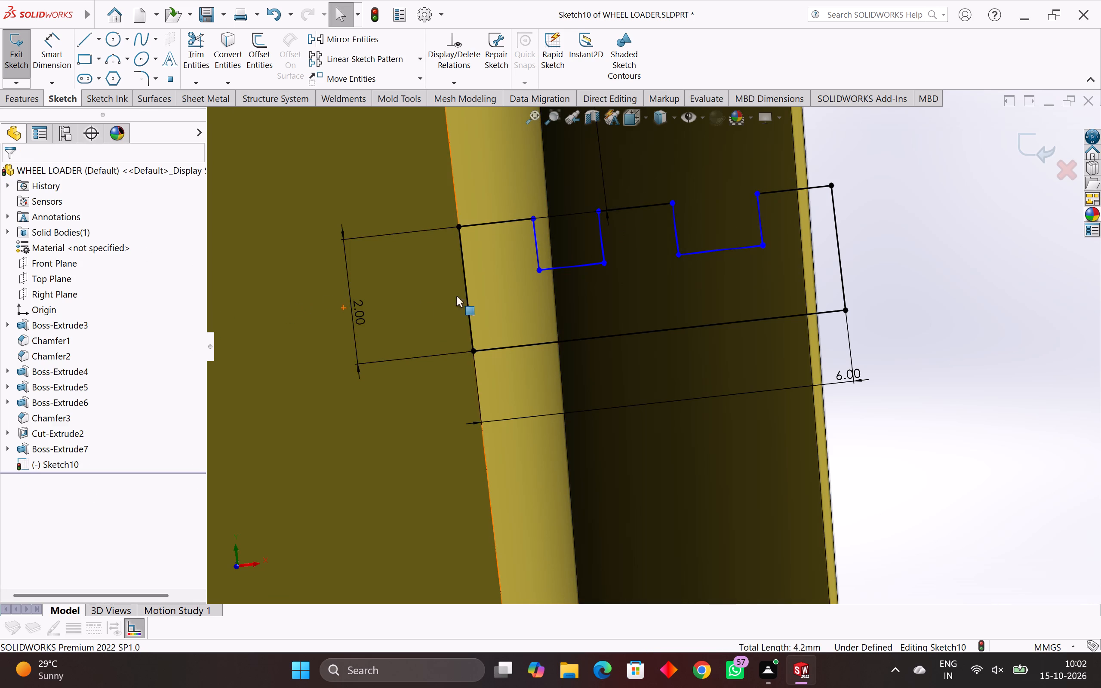
Make the floor lines of the two notches in the stepped profile collinear.
left_click(708, 254, "ctrl")
left_click(564, 264, "ctrl")
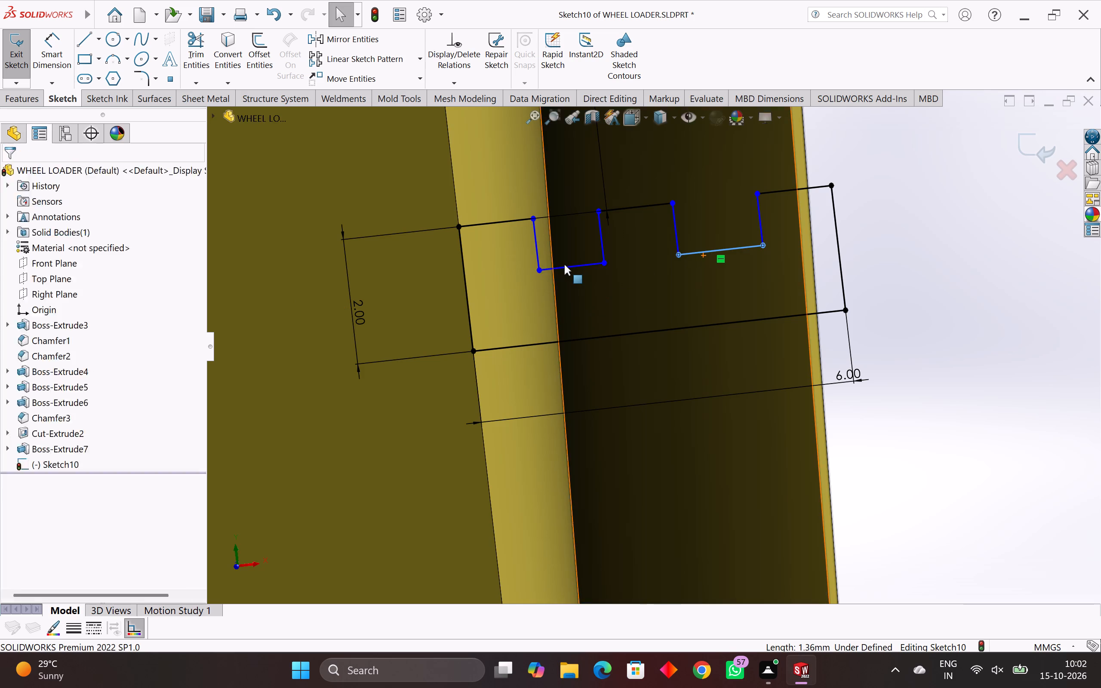
left_click(568, 268, "ctrl")
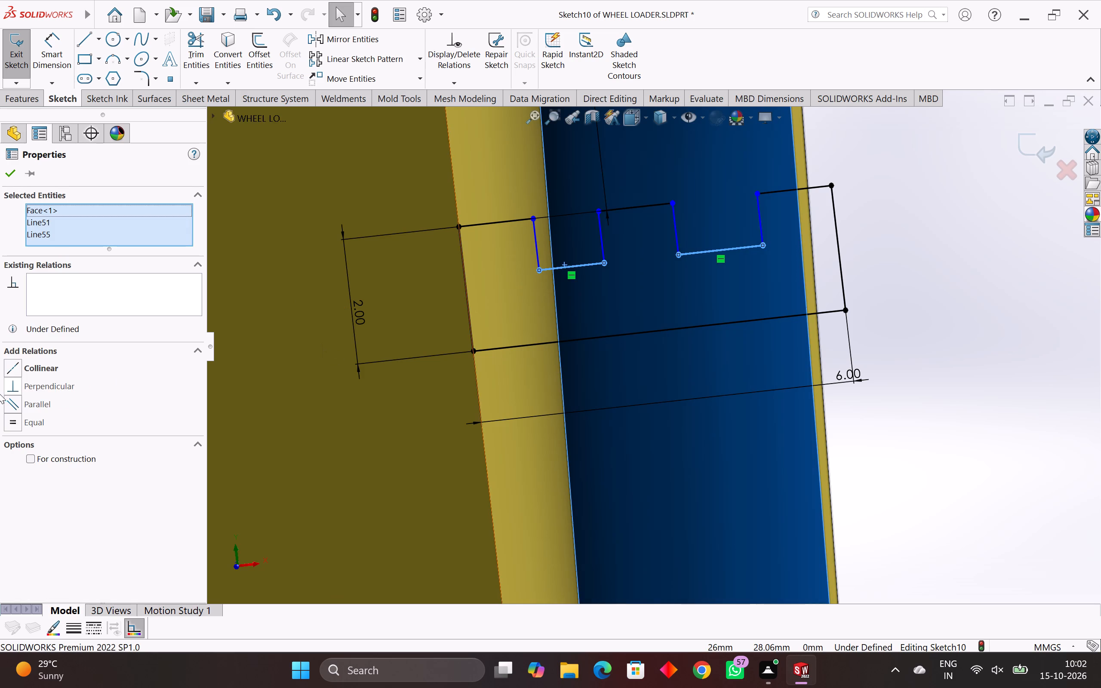
left_click(10, 369)
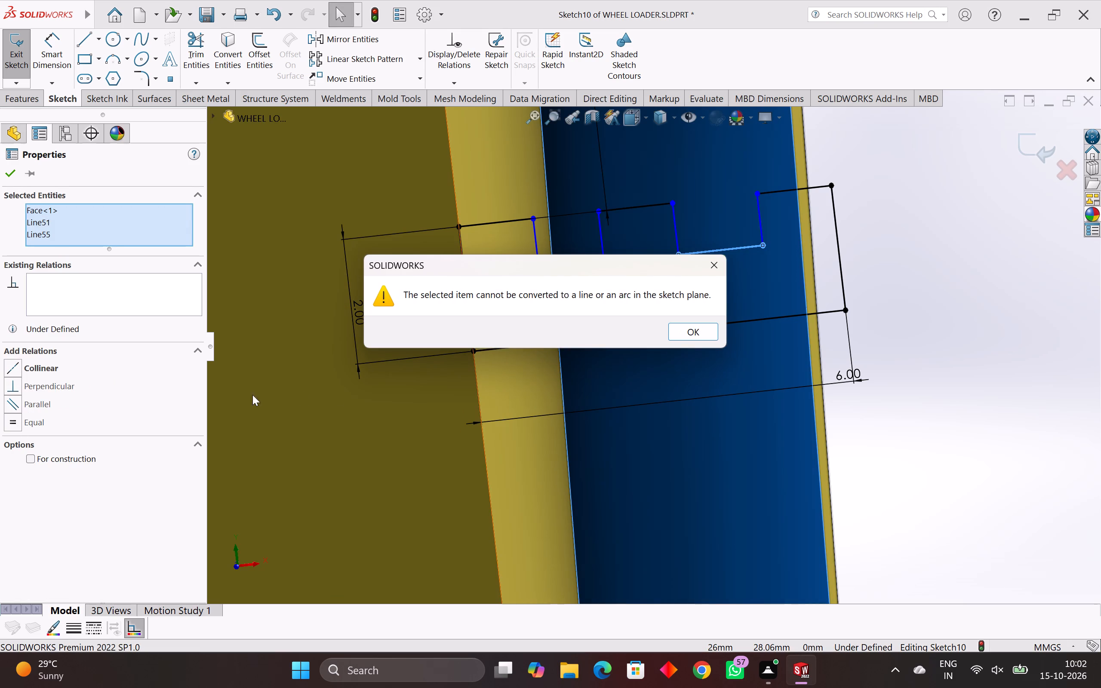
left_click(695, 333)
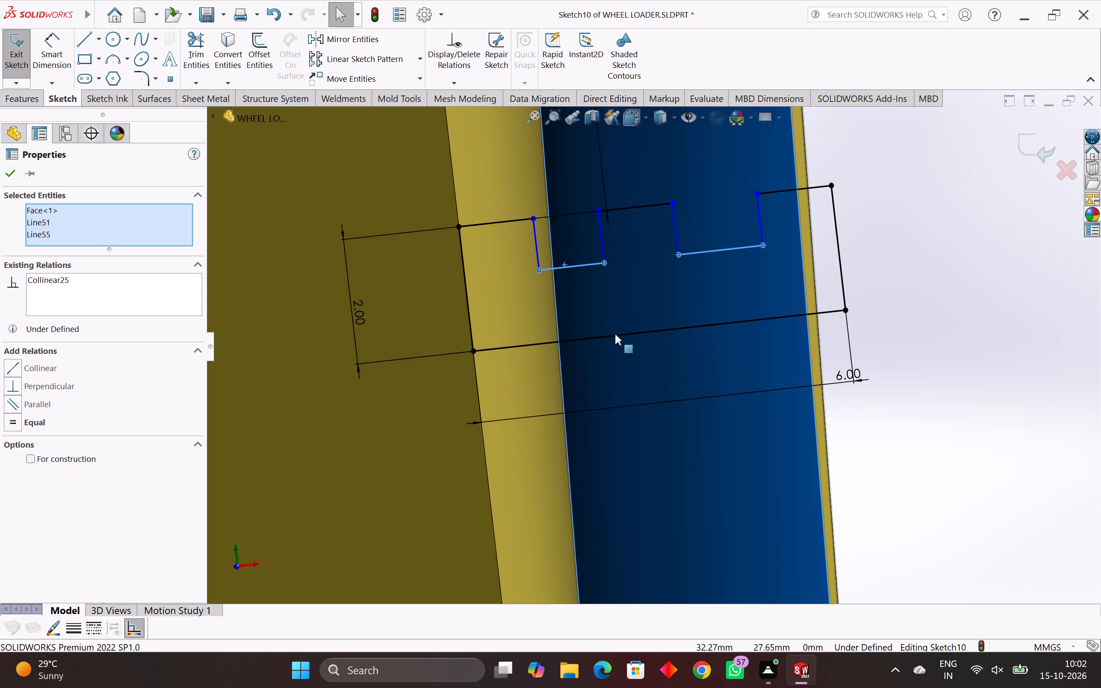
key("Escape")
key("Escape")
key("Escape")
key("Escape")
key("Escape")
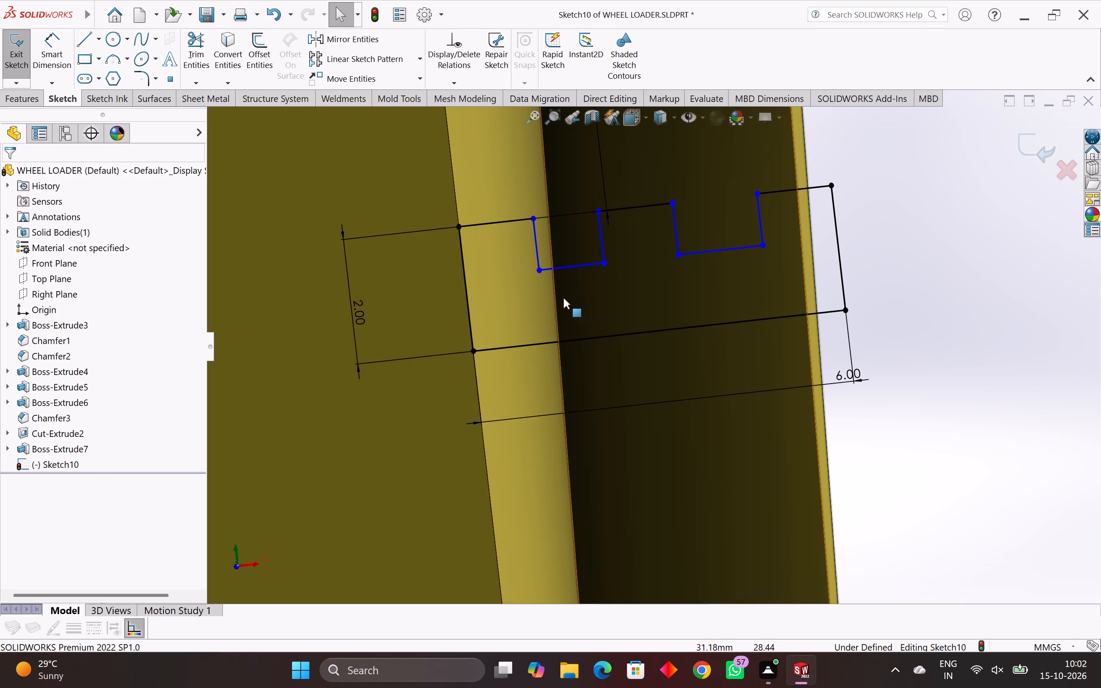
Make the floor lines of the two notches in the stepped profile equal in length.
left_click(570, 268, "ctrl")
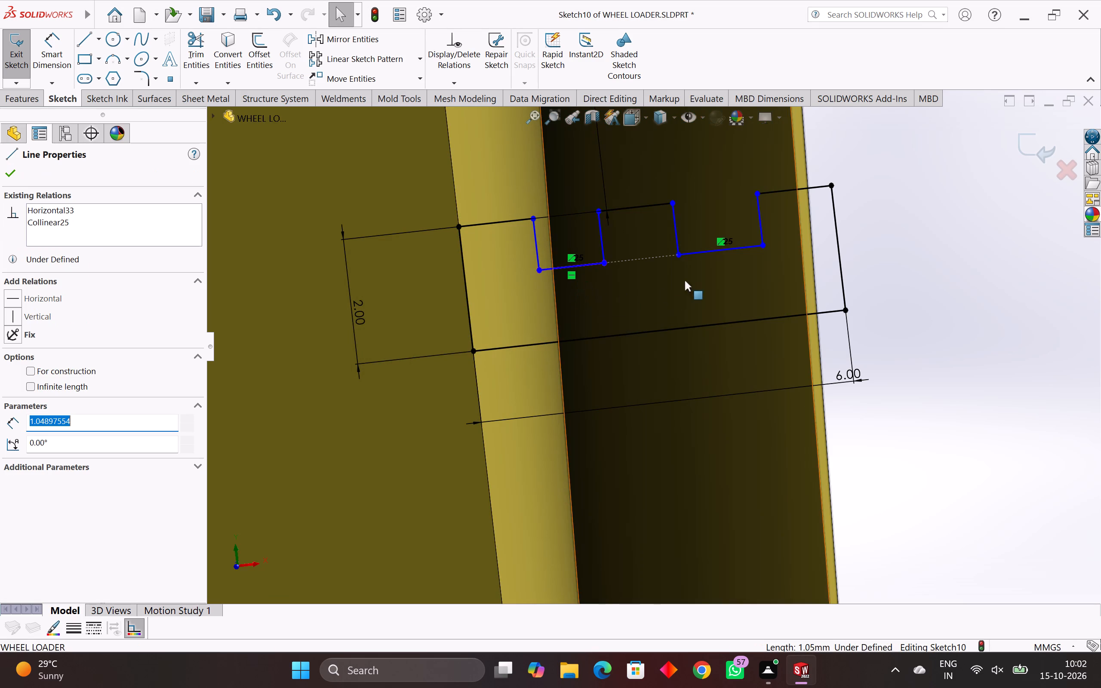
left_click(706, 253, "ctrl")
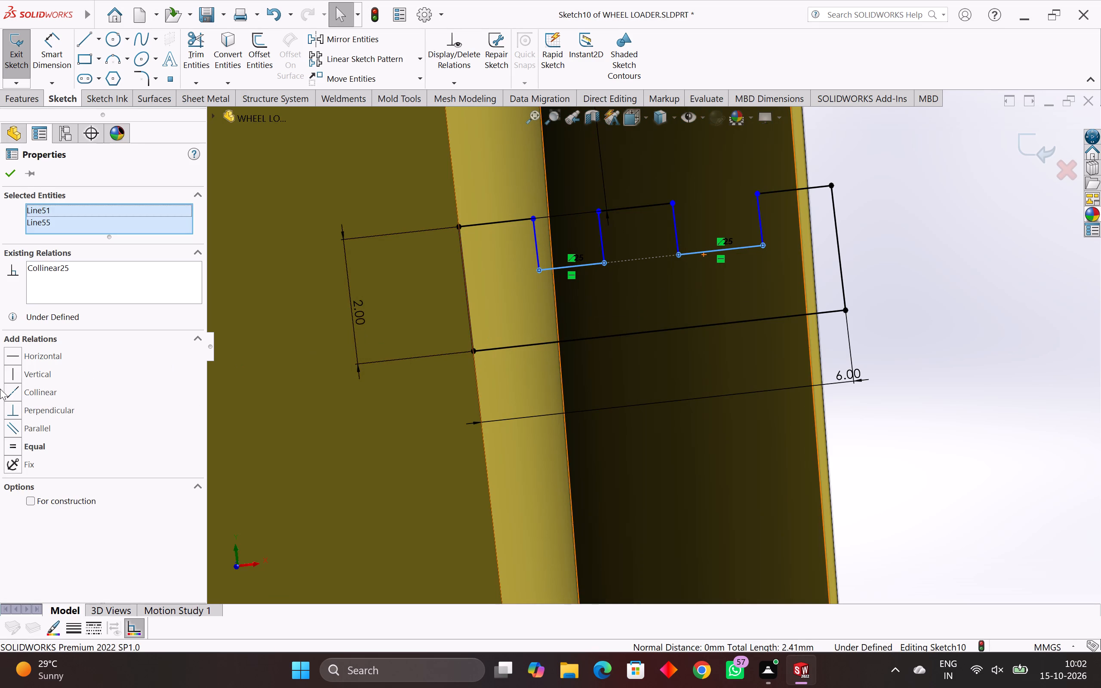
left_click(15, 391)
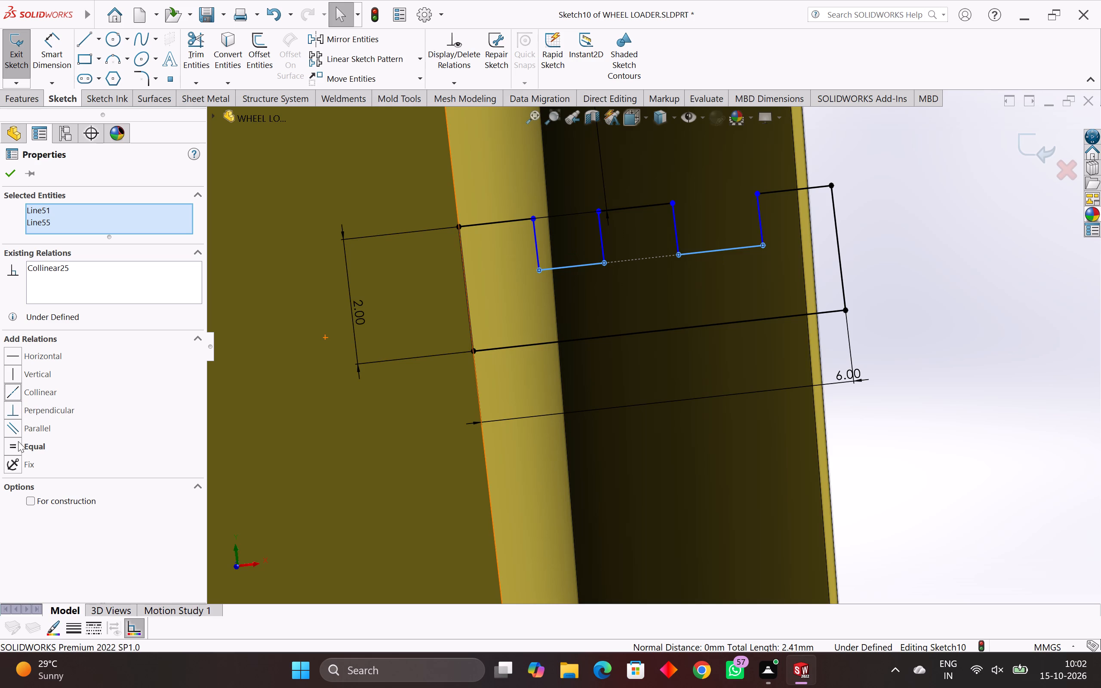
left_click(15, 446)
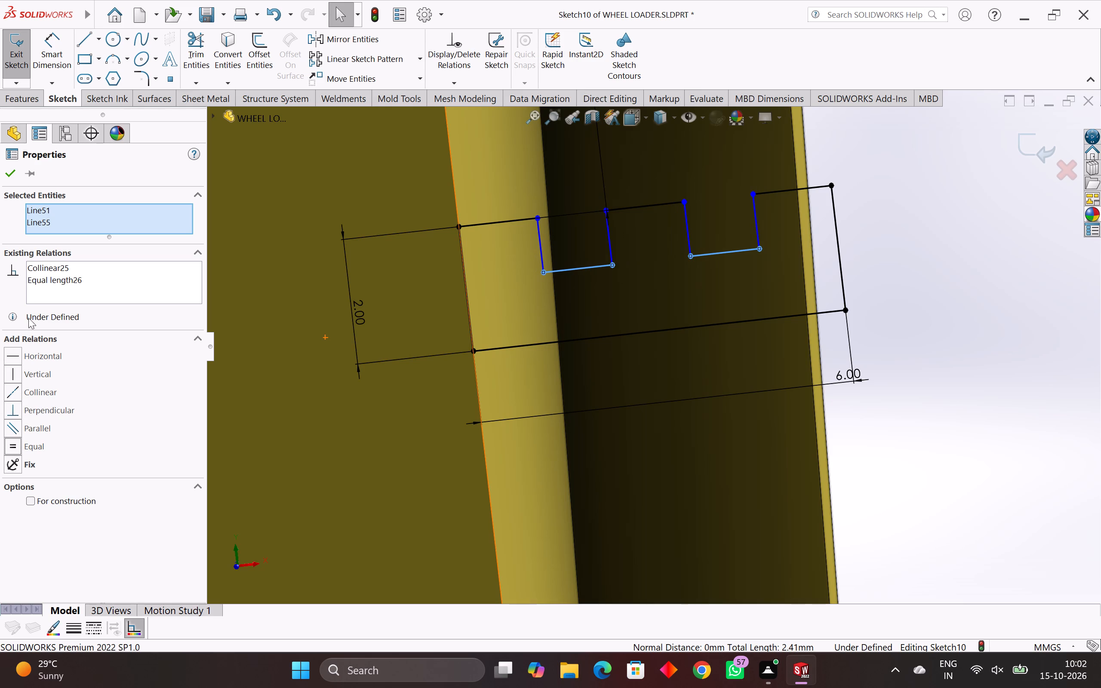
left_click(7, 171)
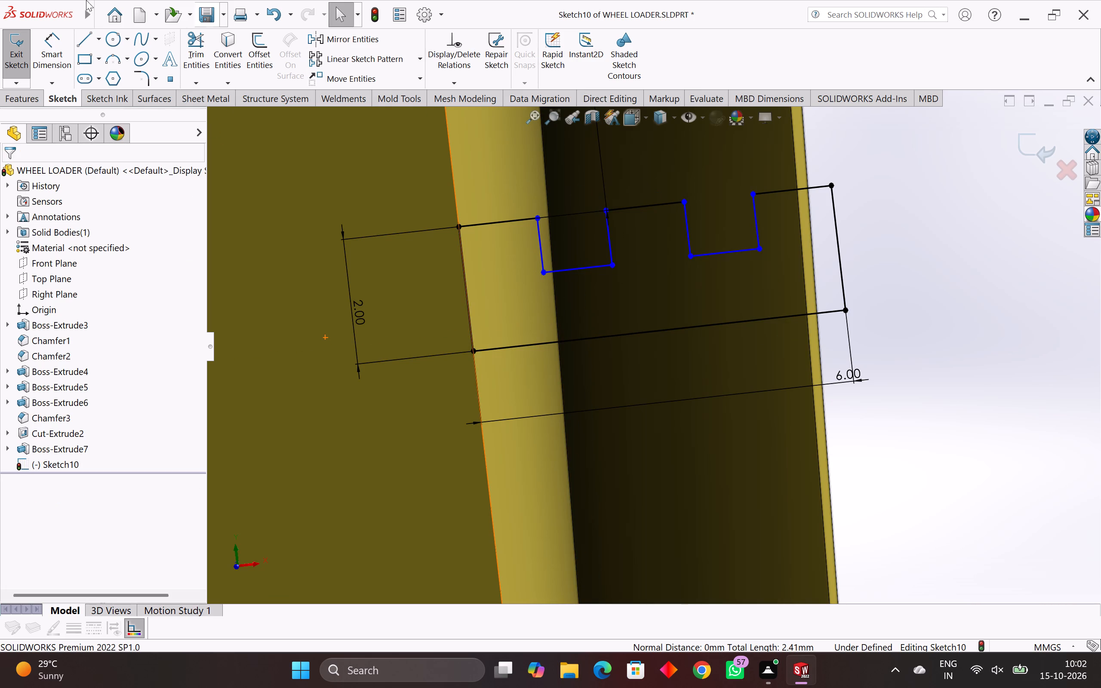
Dimension the upper horizontal line farthest from the body edge to 1 mm.
left_click(60, 42)
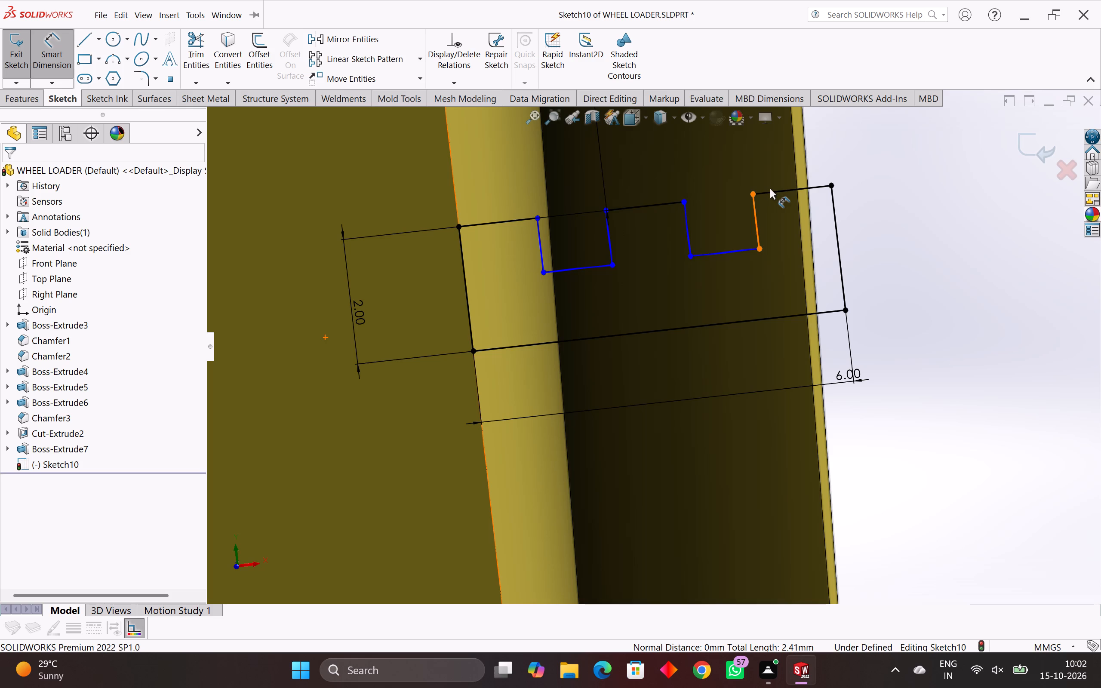
left_click(772, 192)
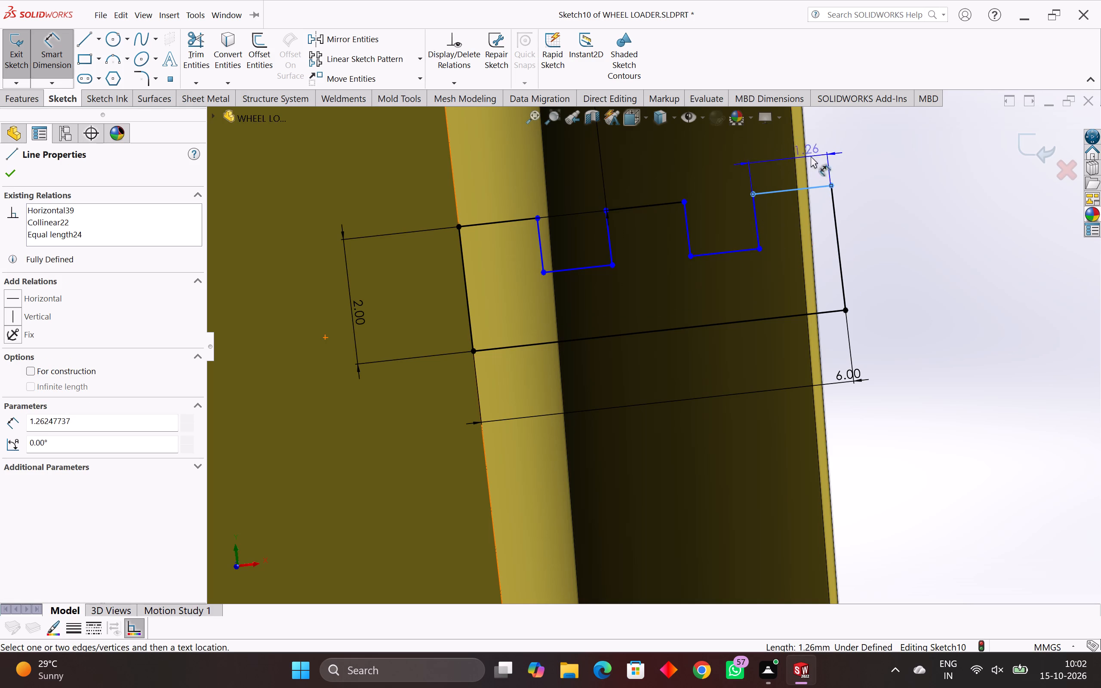
left_click(835, 150)
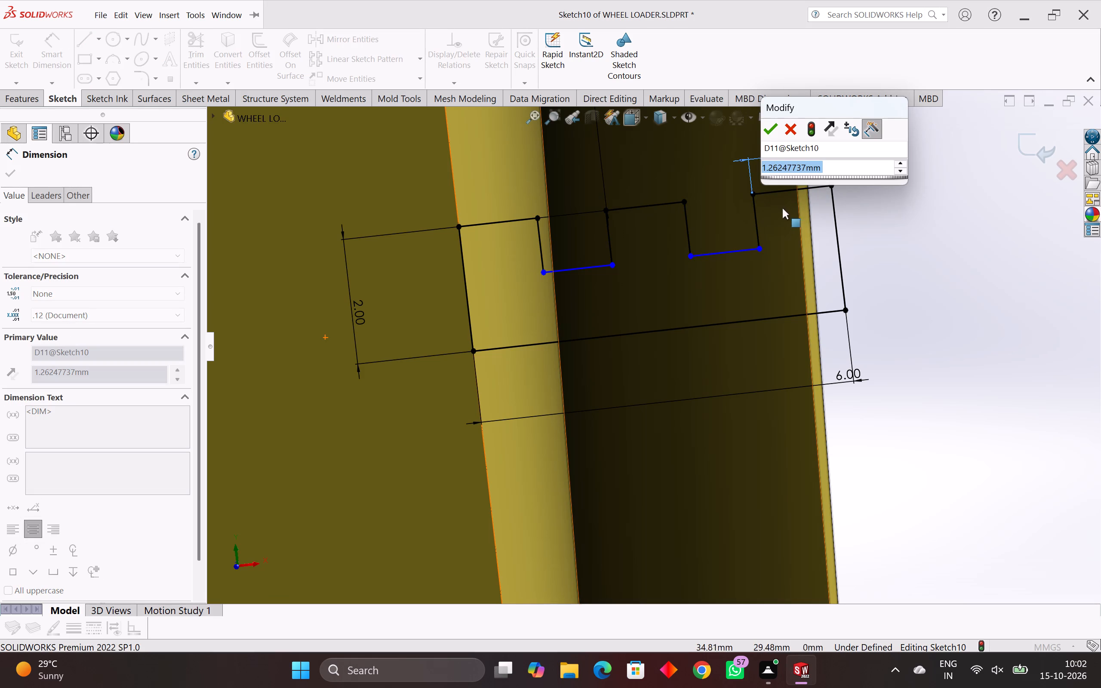
key("1")
key("Return")
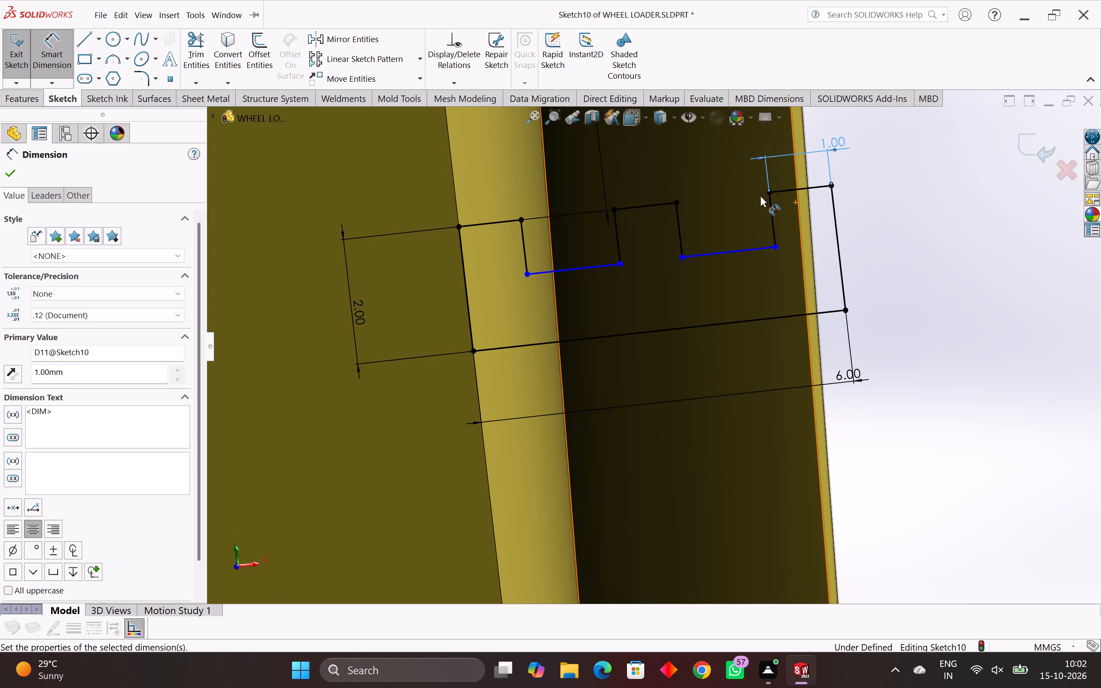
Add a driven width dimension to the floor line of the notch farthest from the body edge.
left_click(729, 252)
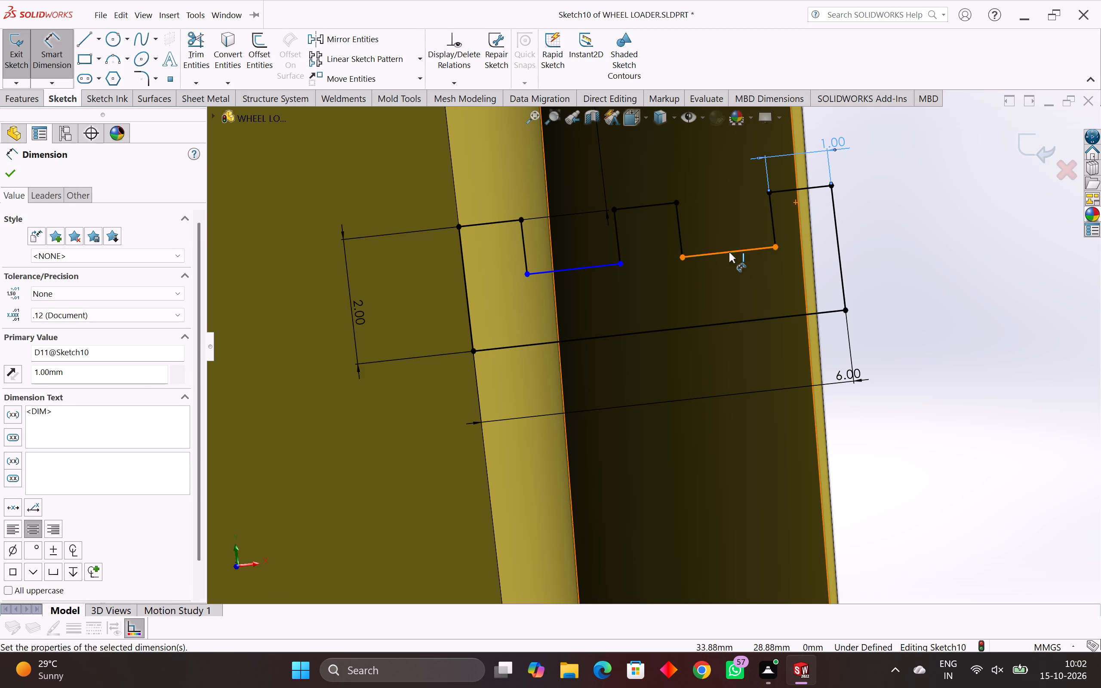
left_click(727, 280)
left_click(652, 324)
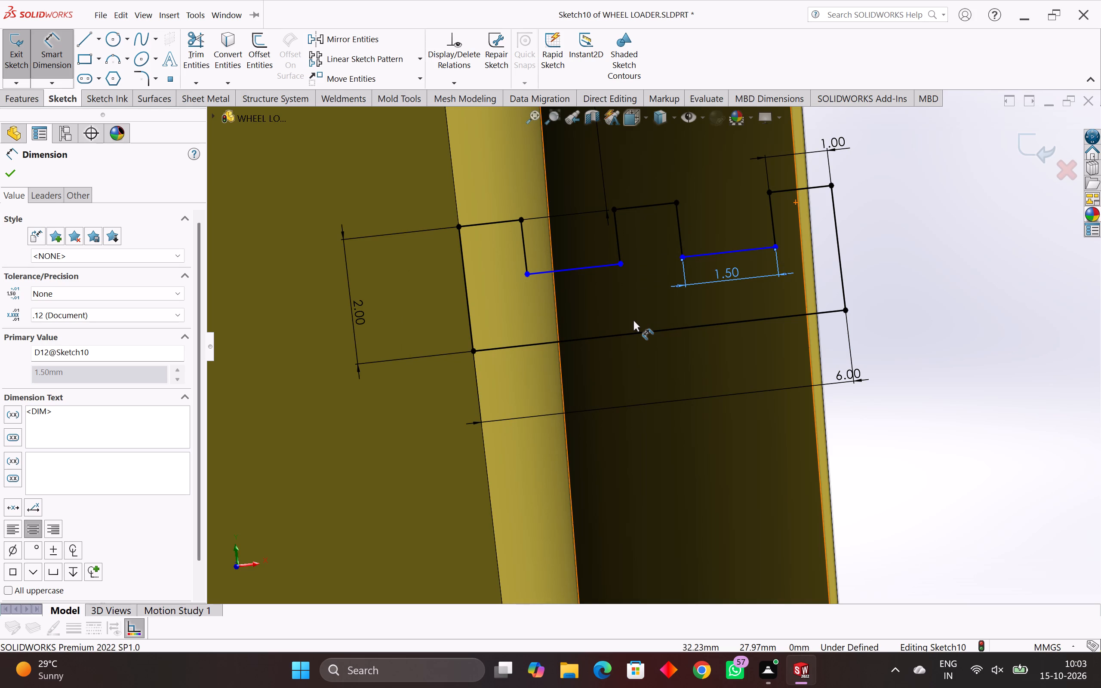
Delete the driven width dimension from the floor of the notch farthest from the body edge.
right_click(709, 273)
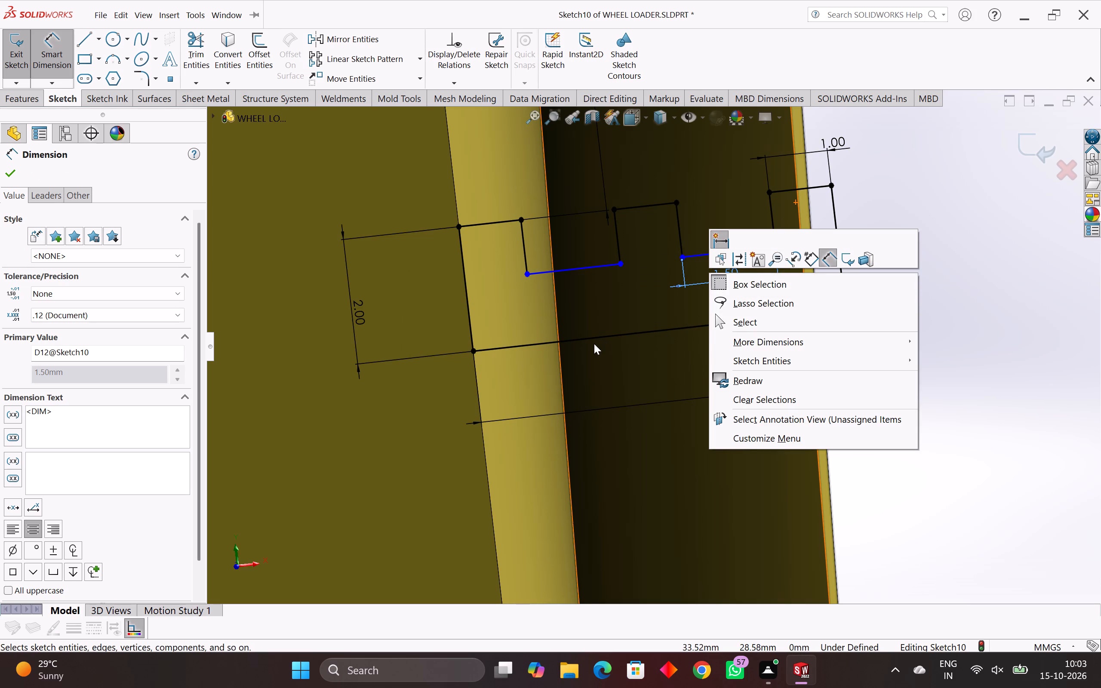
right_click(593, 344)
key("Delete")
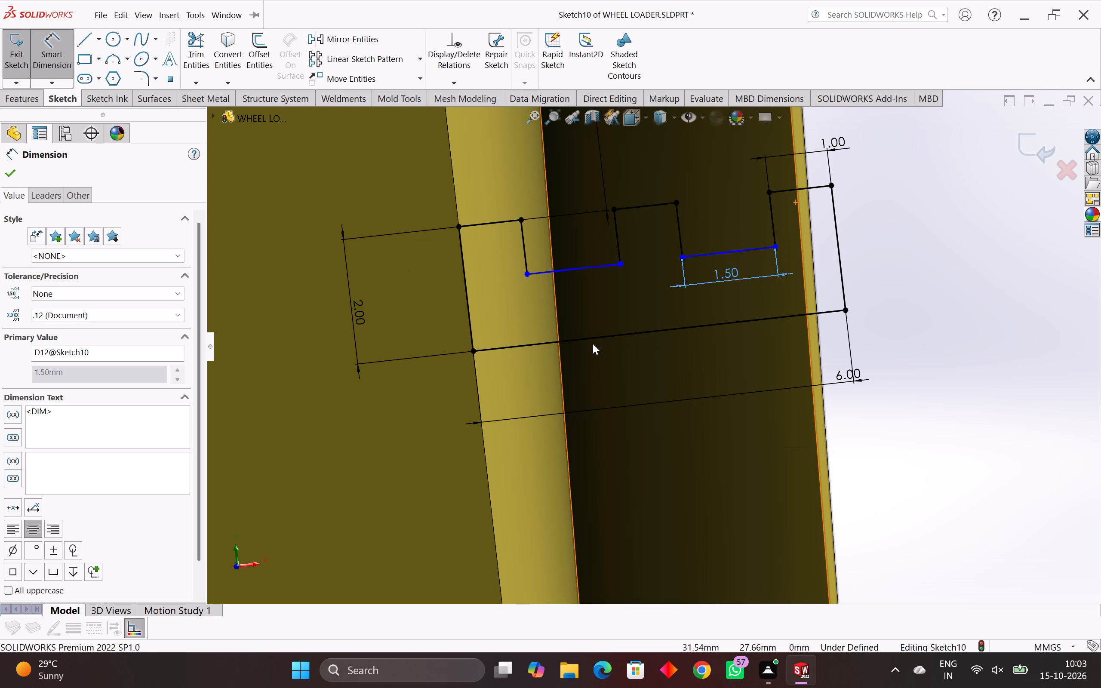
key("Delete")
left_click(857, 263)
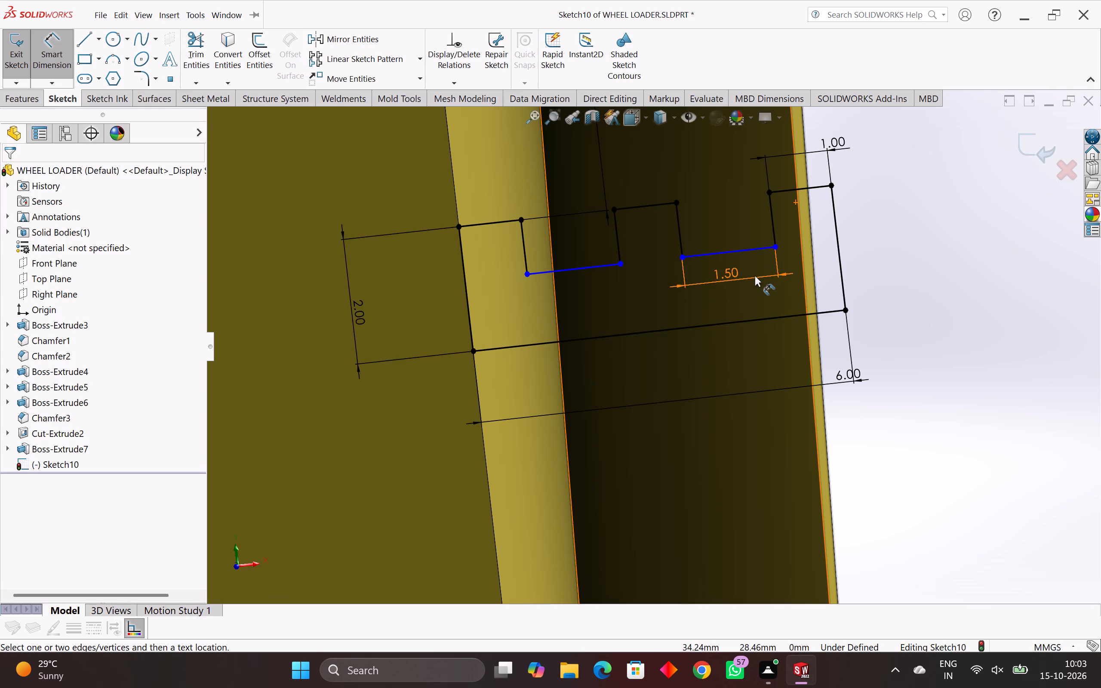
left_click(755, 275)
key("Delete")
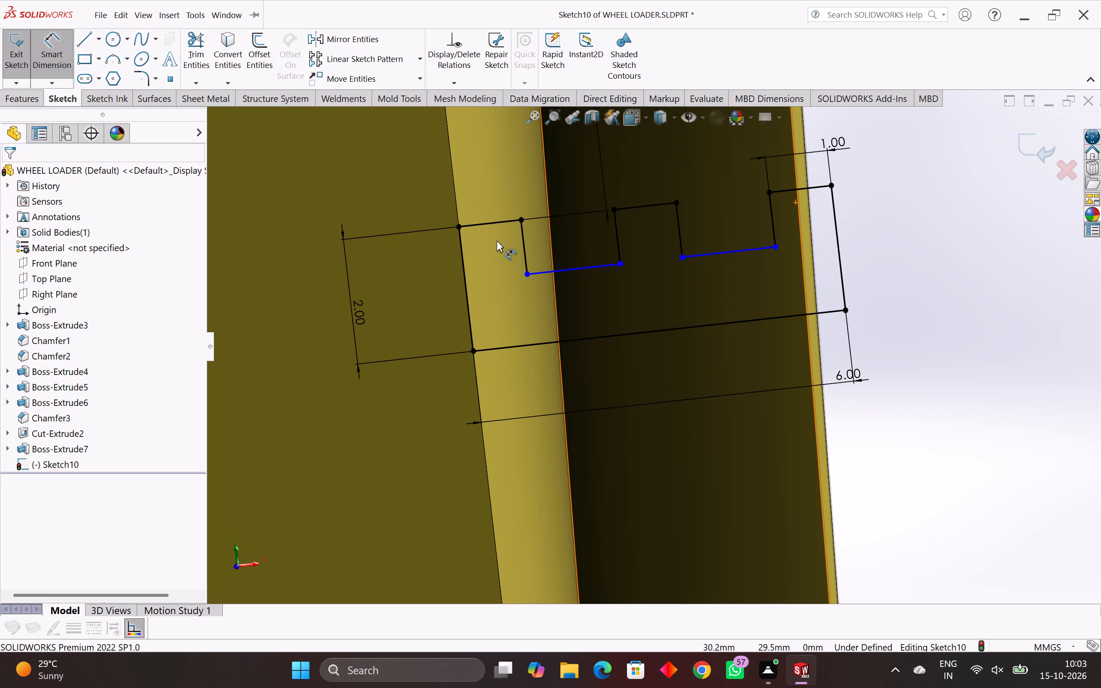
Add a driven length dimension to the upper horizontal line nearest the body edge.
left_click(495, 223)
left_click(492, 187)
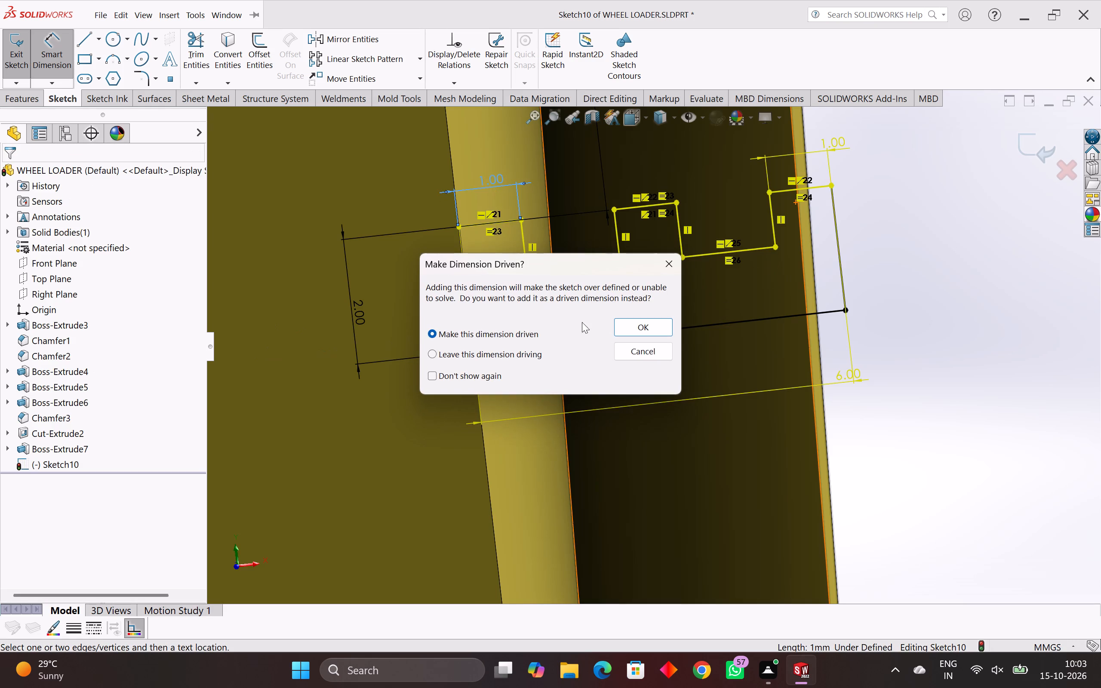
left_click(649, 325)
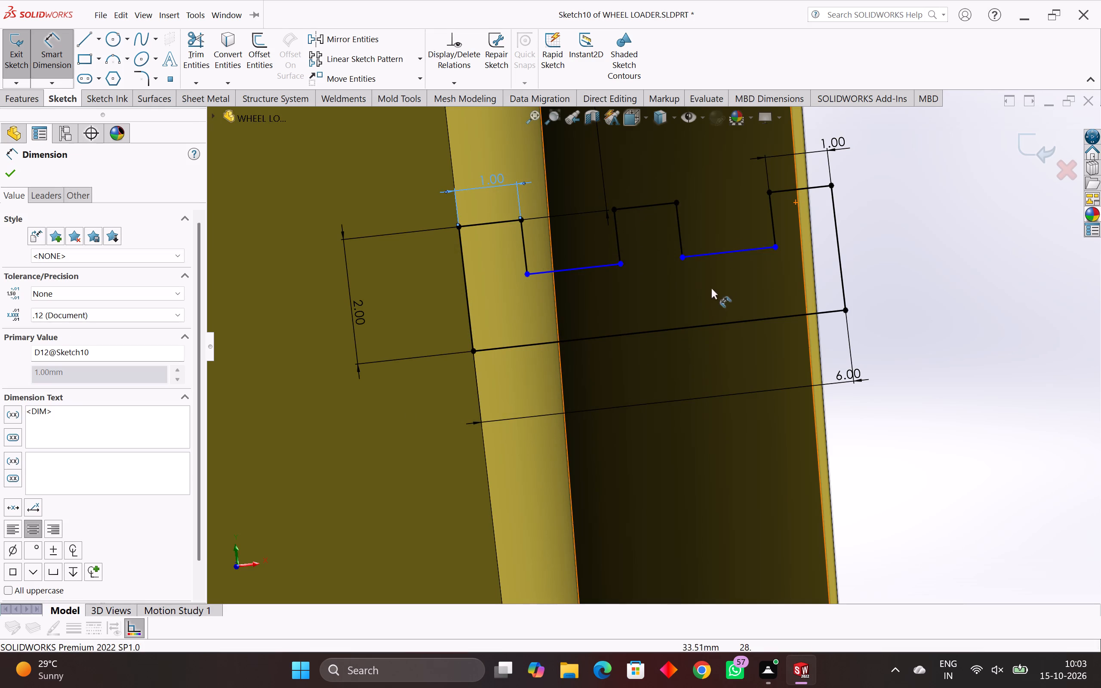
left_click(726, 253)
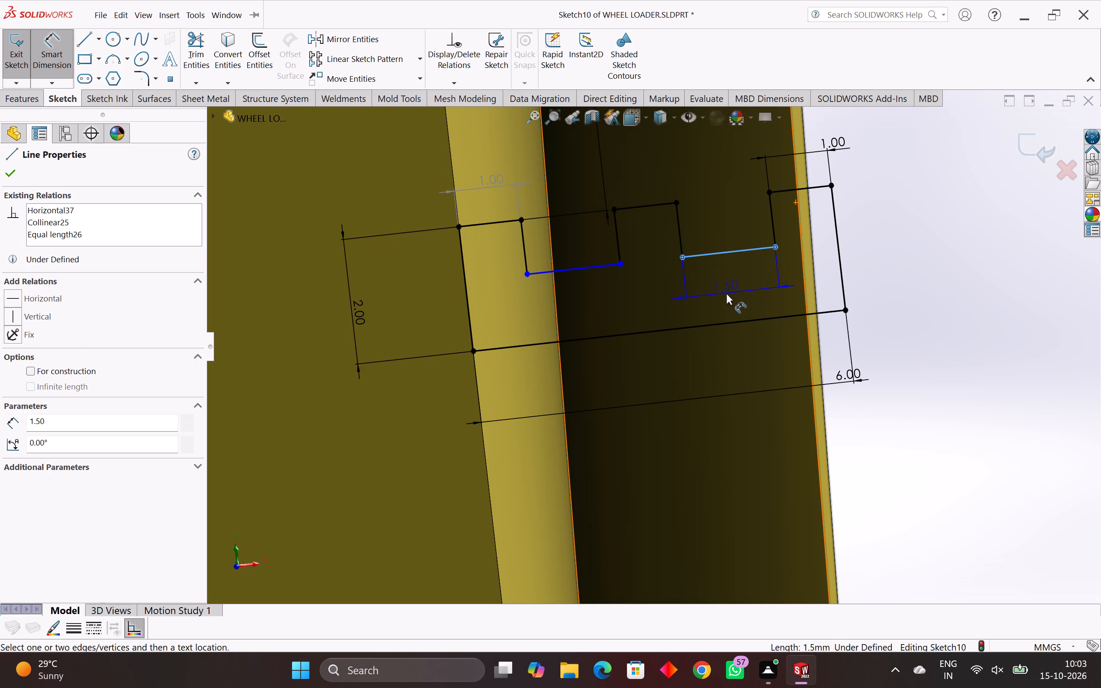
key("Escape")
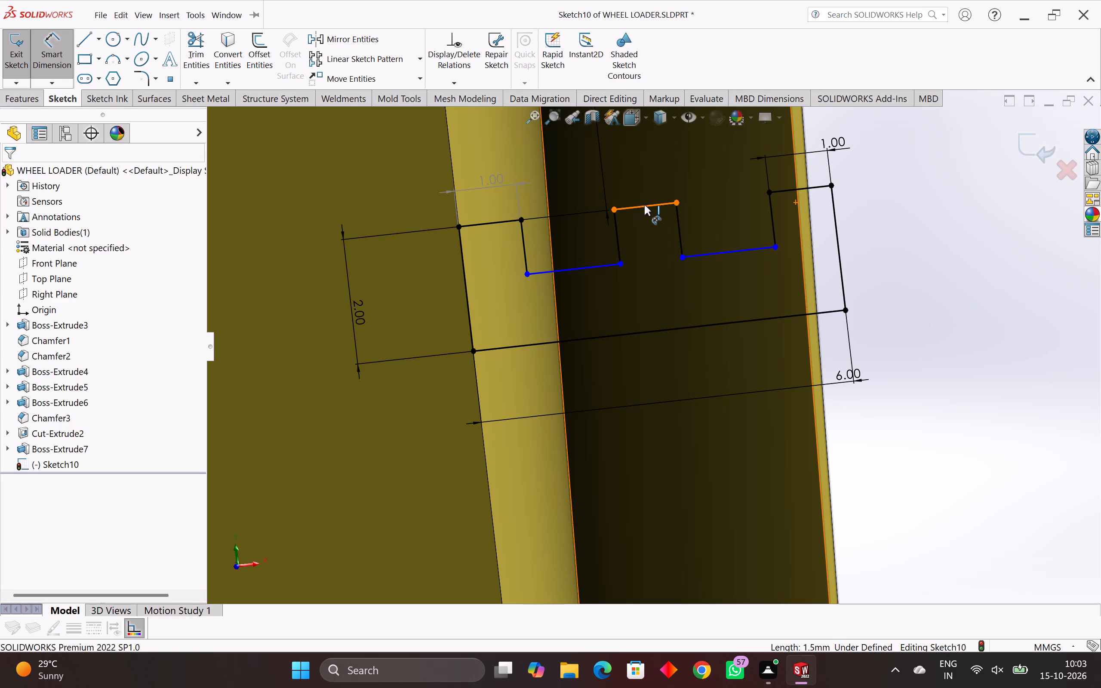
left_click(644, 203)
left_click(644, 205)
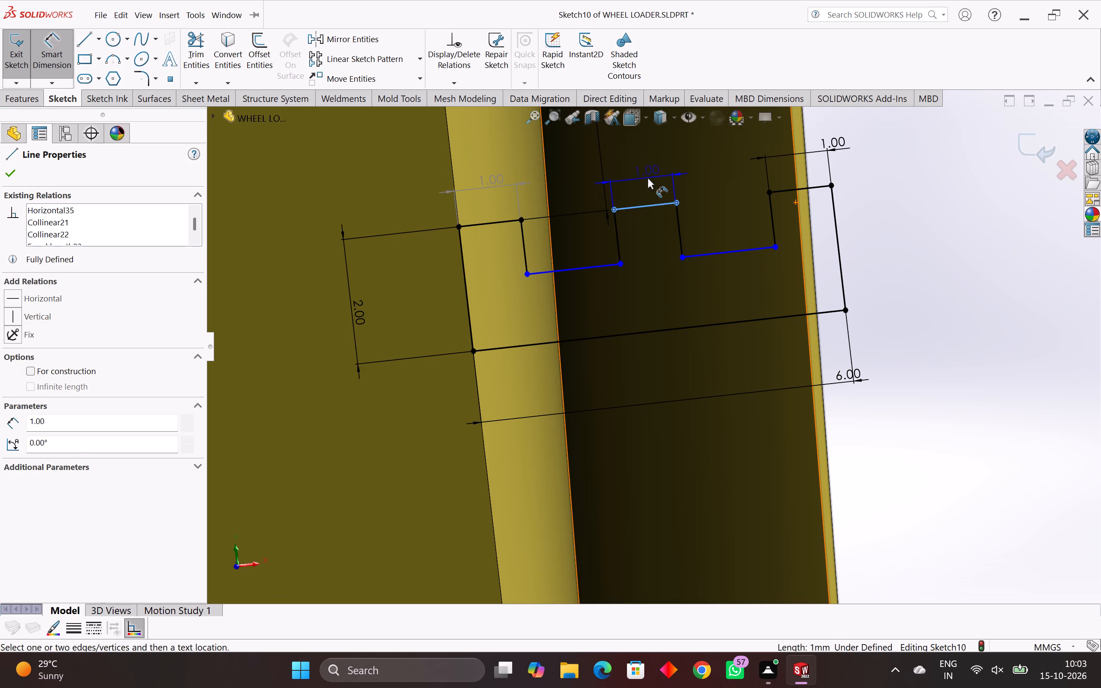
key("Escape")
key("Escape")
Delete the notch lines and the two upper lines nearest the body edge with their dimensions, keeping the farthest notch's outer wall.
scroll(629, 291, "down", 3)
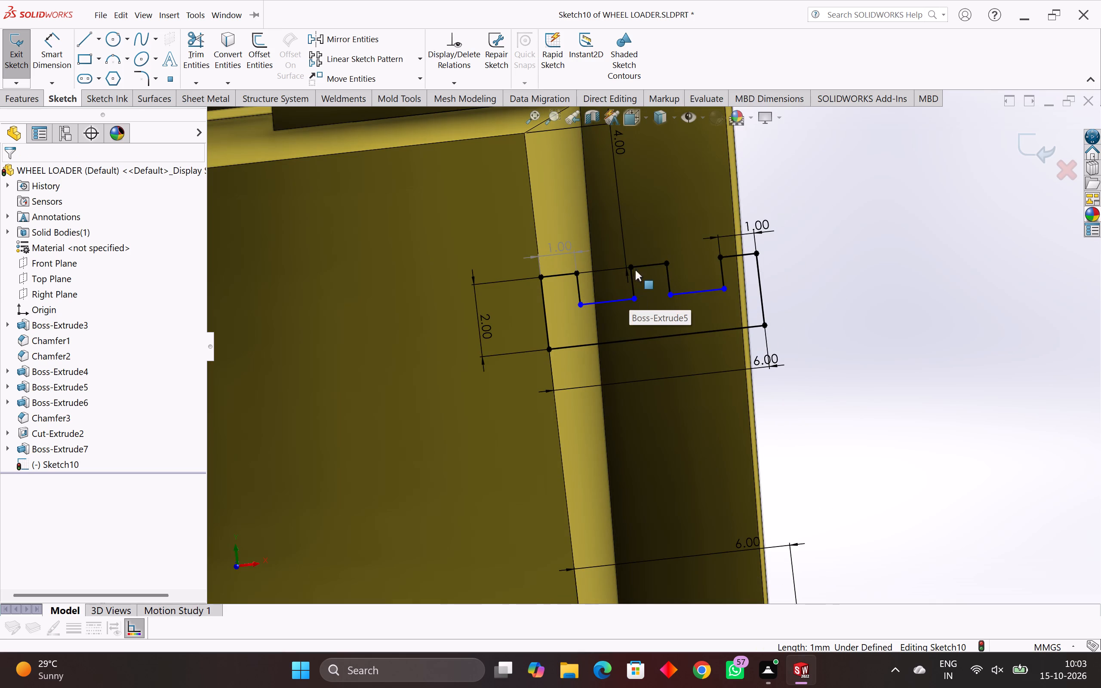
left_click_drag(670, 248, 568, 313)
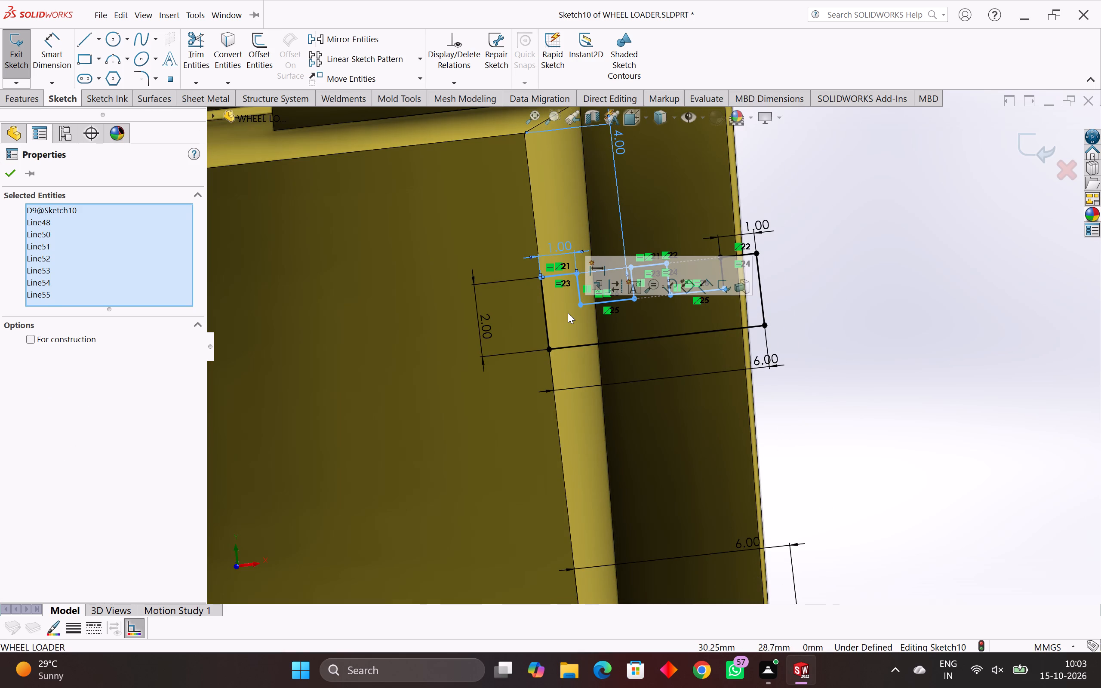
key("Delete")
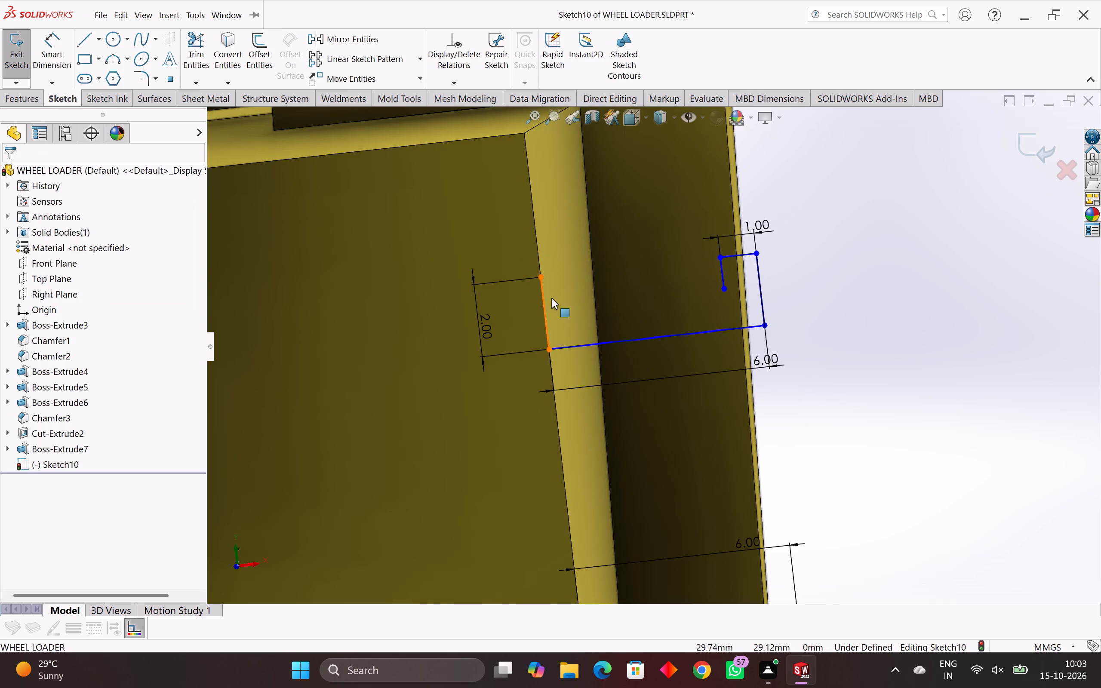
Sketch connected lines from the profile's upper corner on the body edge: about 0.98 mm across, 0.87 mm down, across, and 0.87 mm up.
scroll(557, 298, "down", 1)
scroll(557, 298, "up", 3)
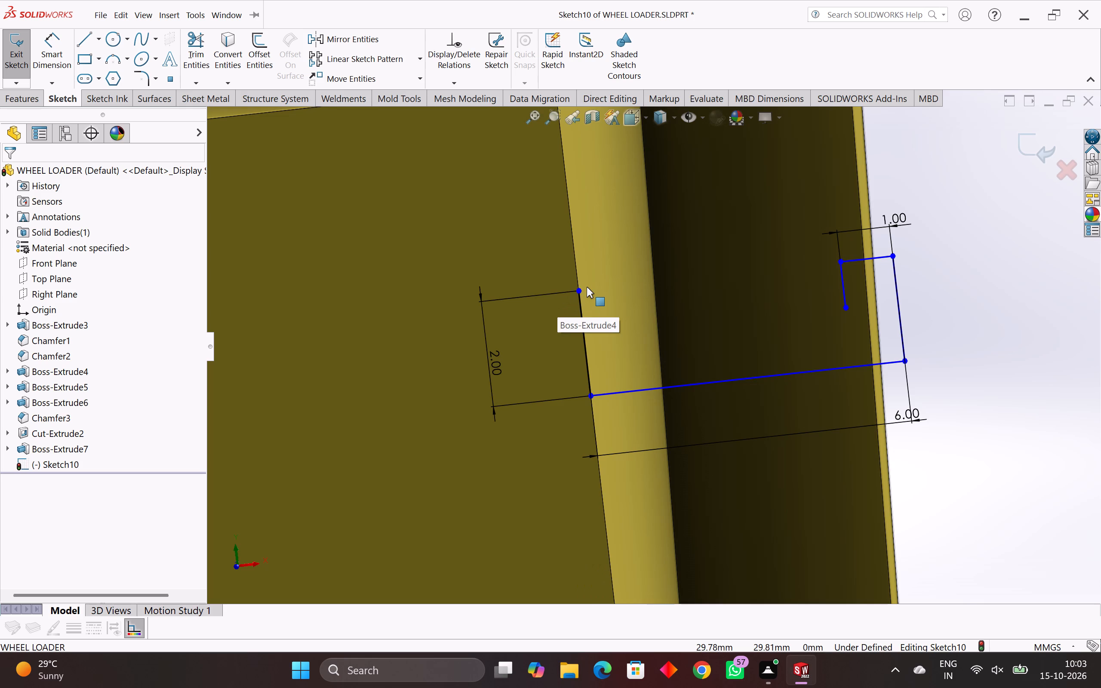
key("l")
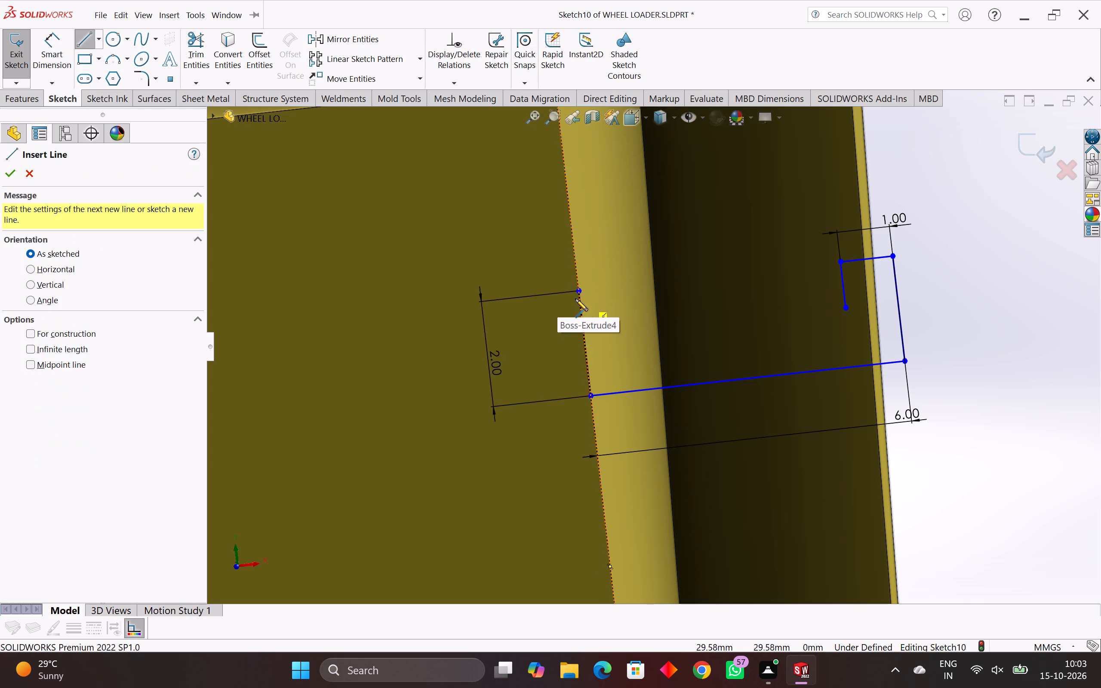
left_click(580, 289)
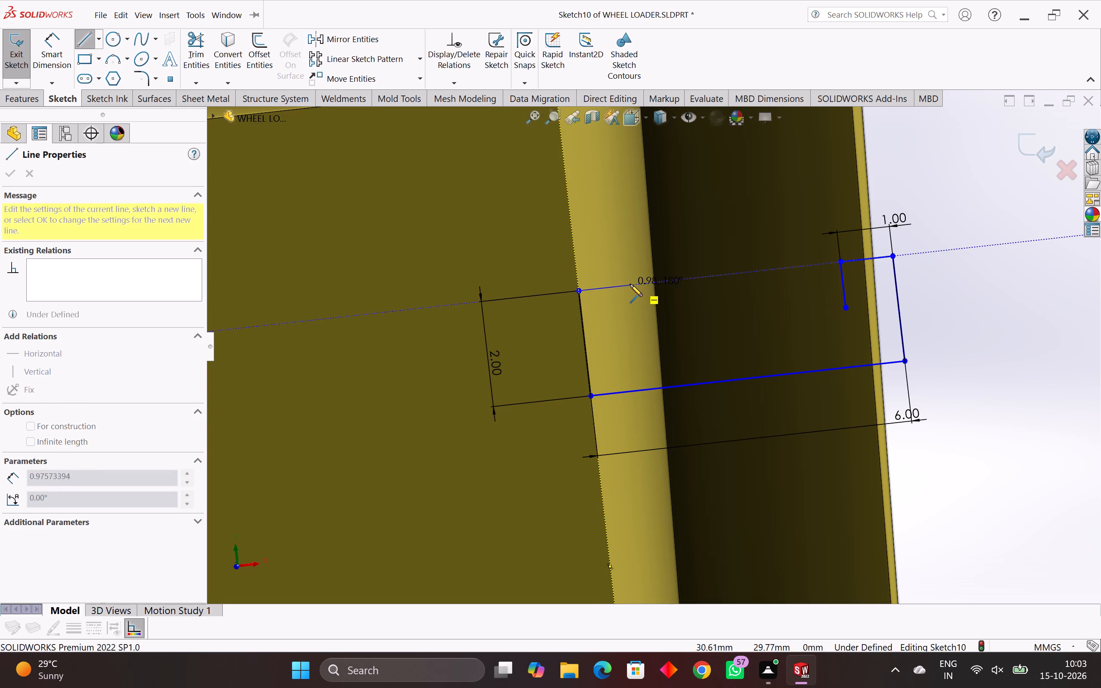
left_click(630, 284)
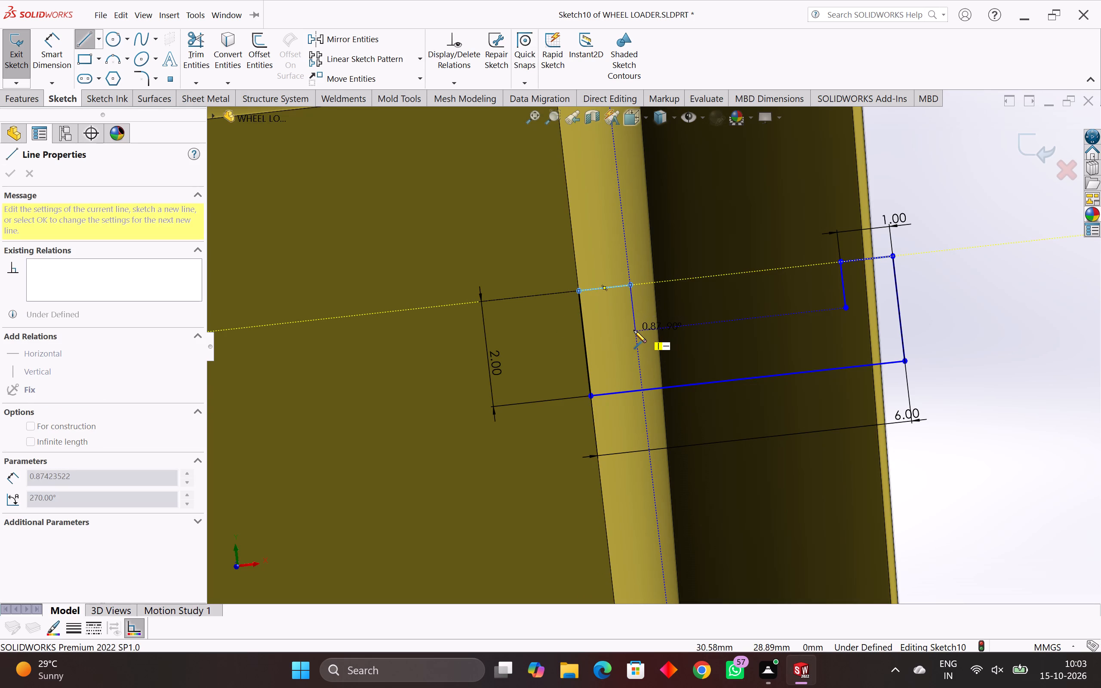
left_click(634, 331)
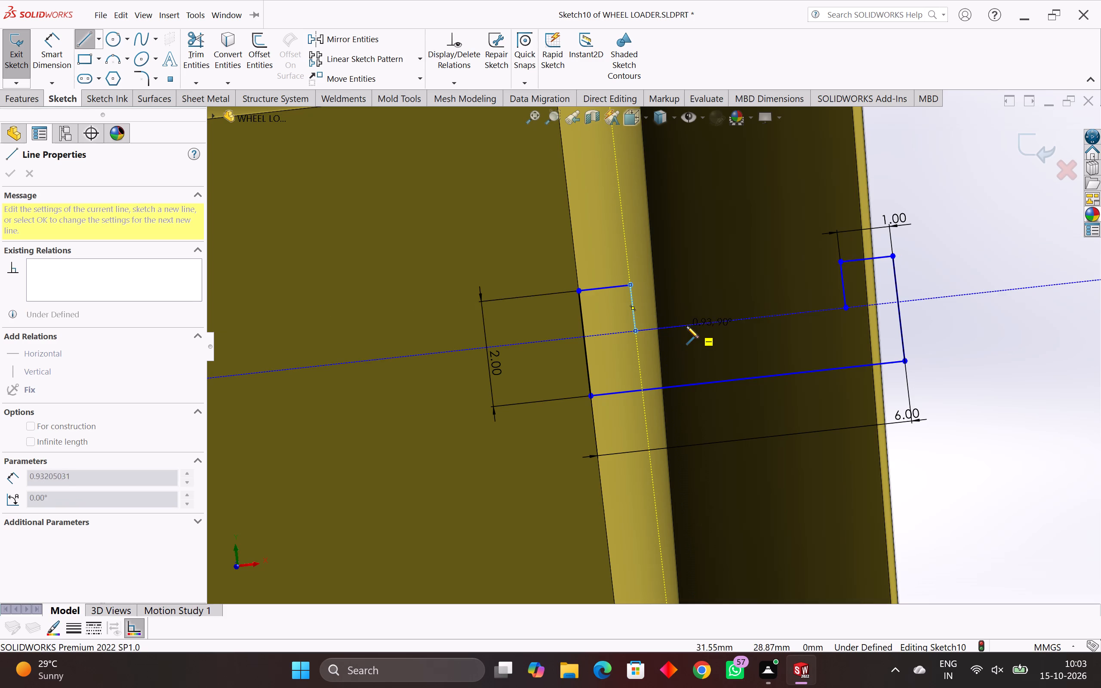
left_click(689, 326)
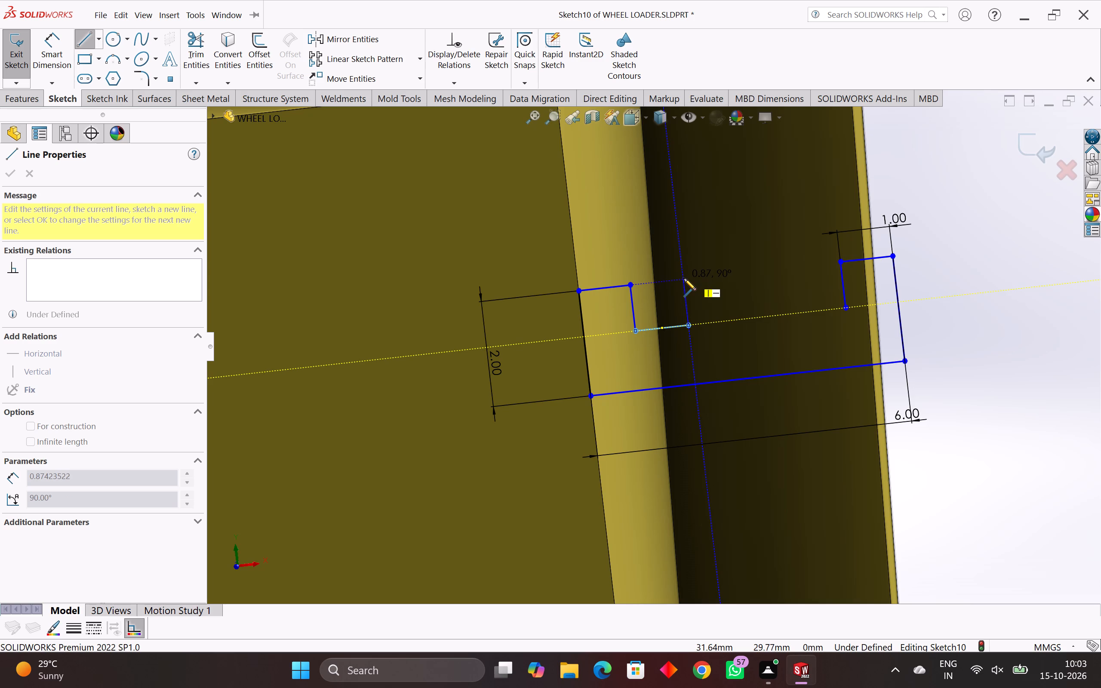
left_click(684, 278)
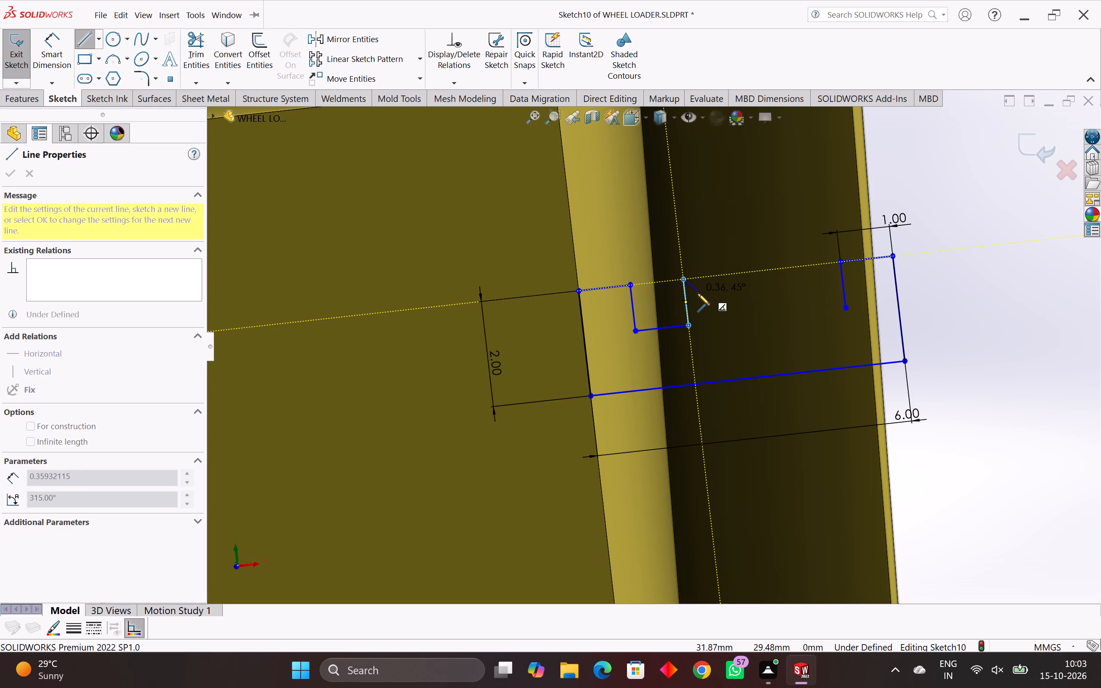
key("Escape")
key("Escape")
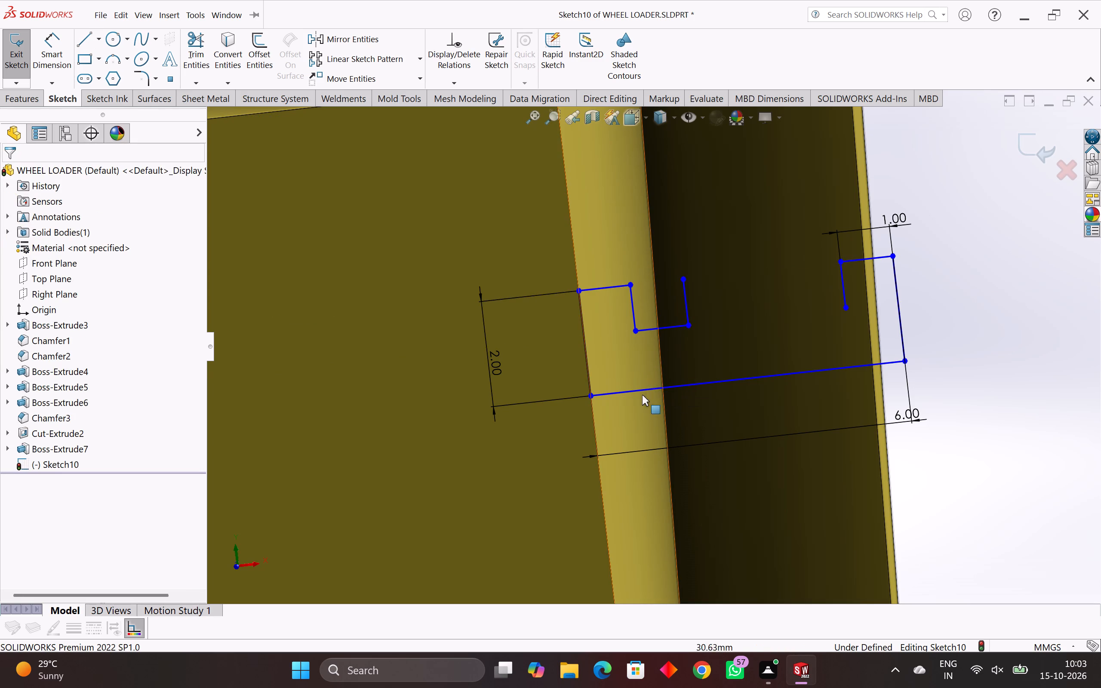
Dimension the upper horizontal line starting at the body edge to 2.5 mm.
scroll(640, 320, "up", 2)
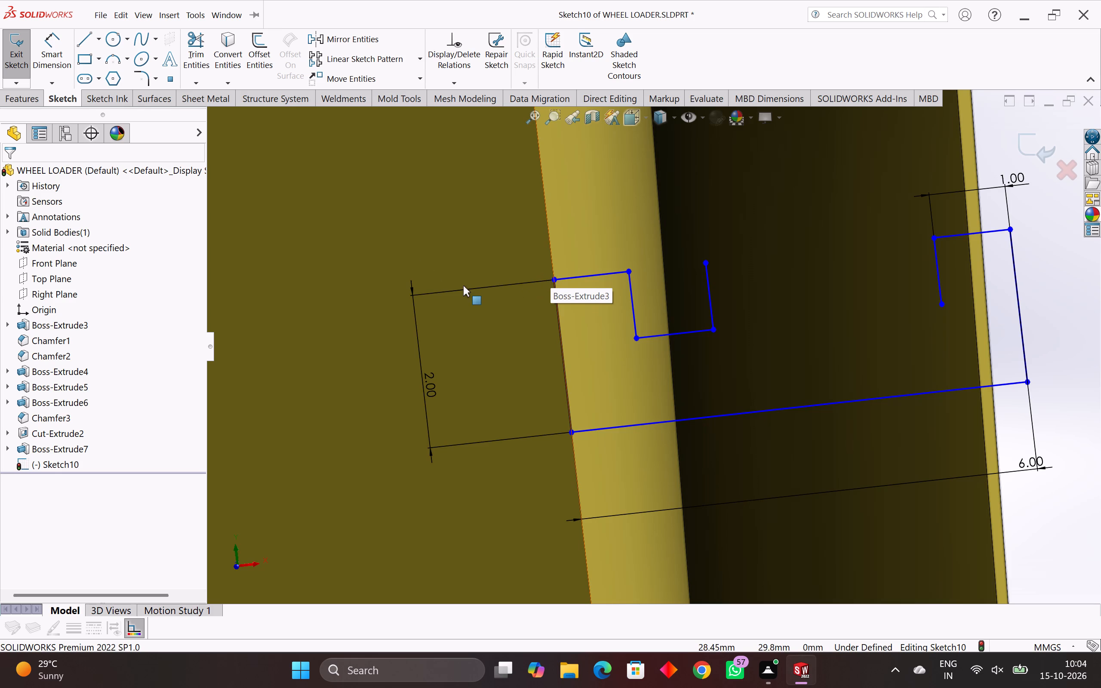
left_click(49, 57)
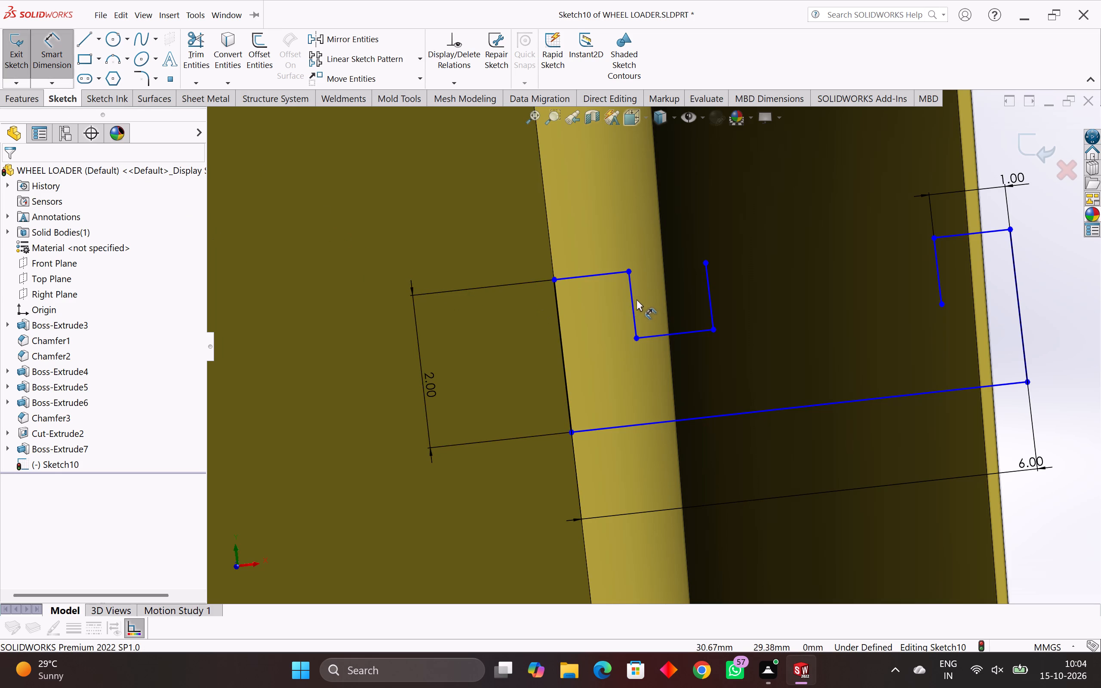
left_click(602, 273)
left_click(595, 233)
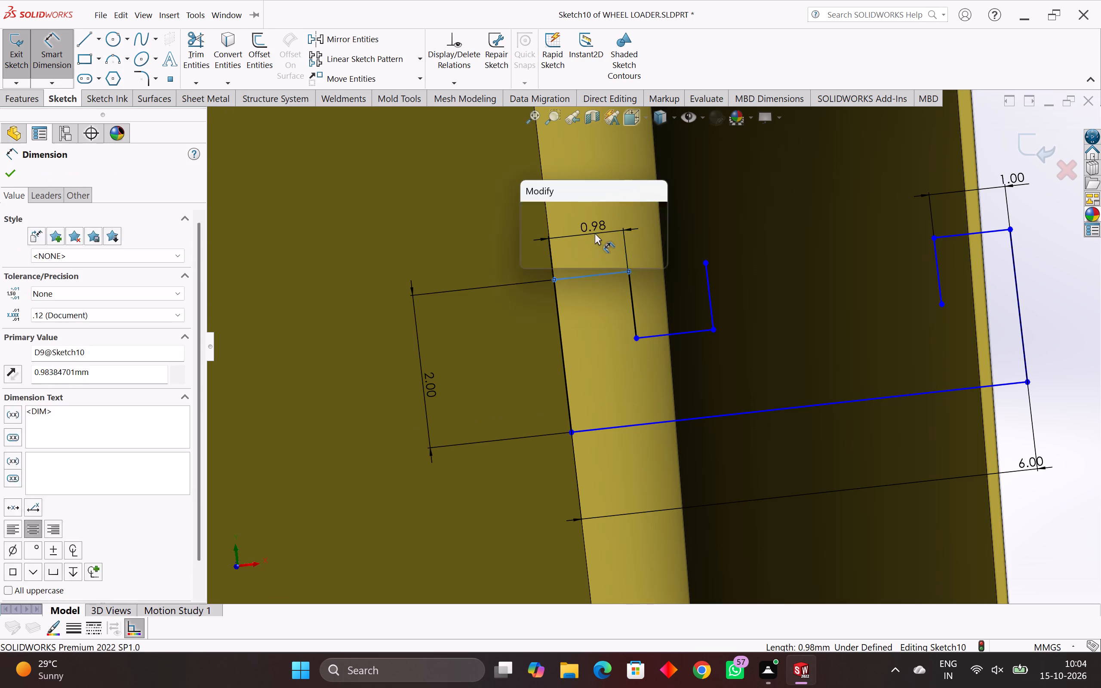
type("2.5")
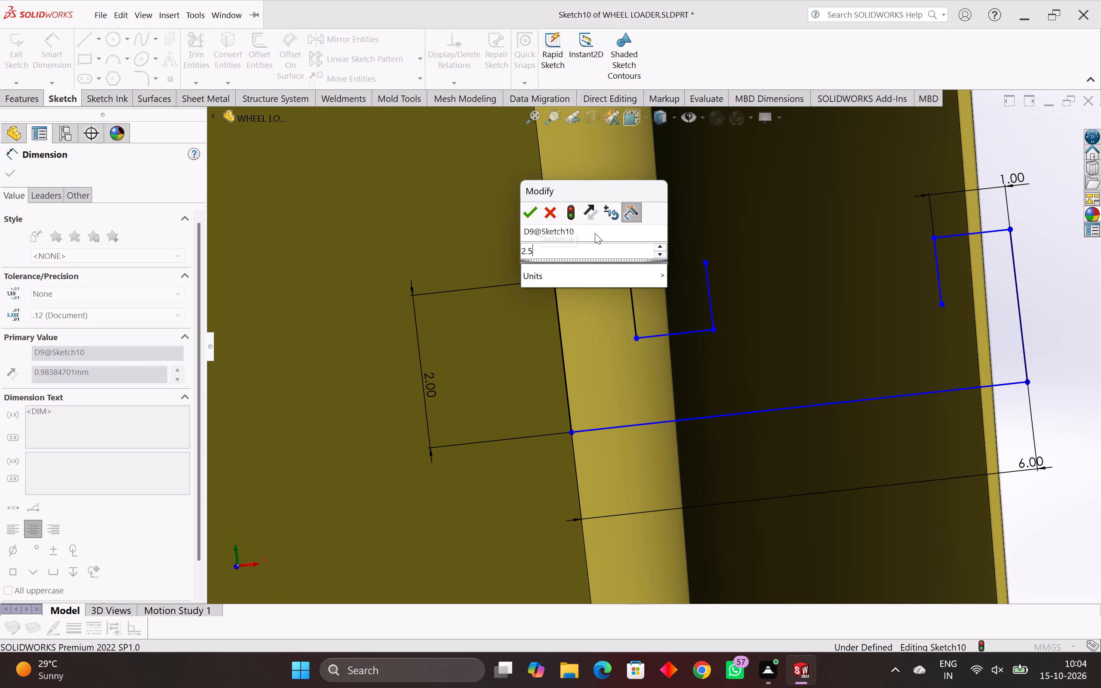
key("Return")
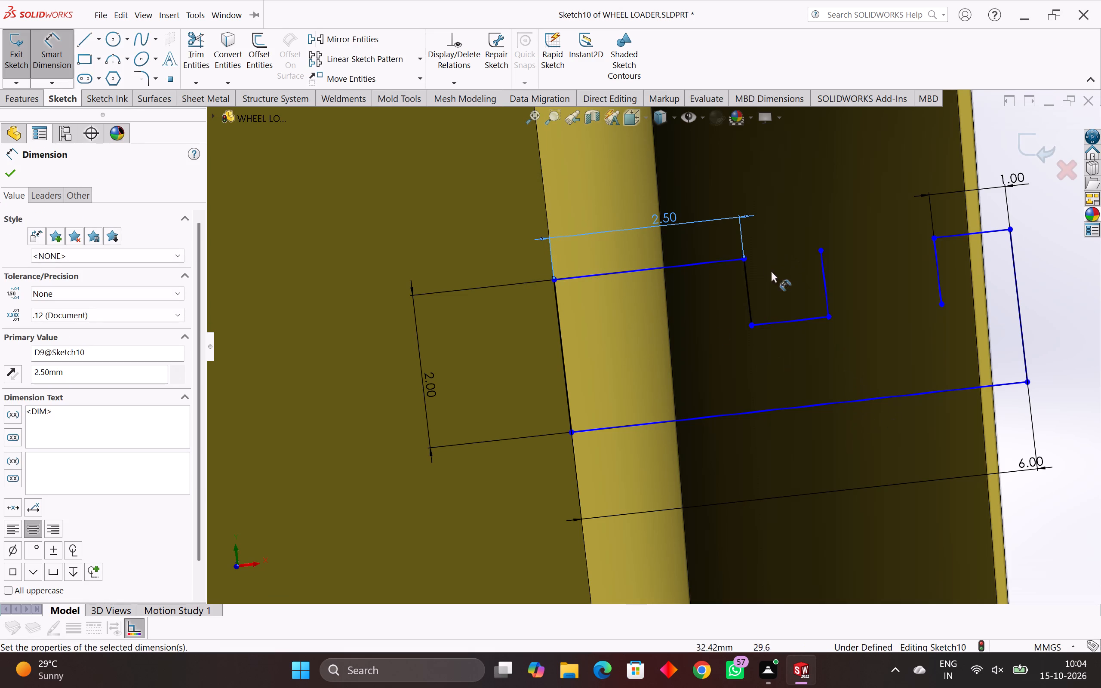
Dimension the floor of the newly drawn notch to a width of 0.75 mm.
left_click(780, 324)
left_click(792, 353)
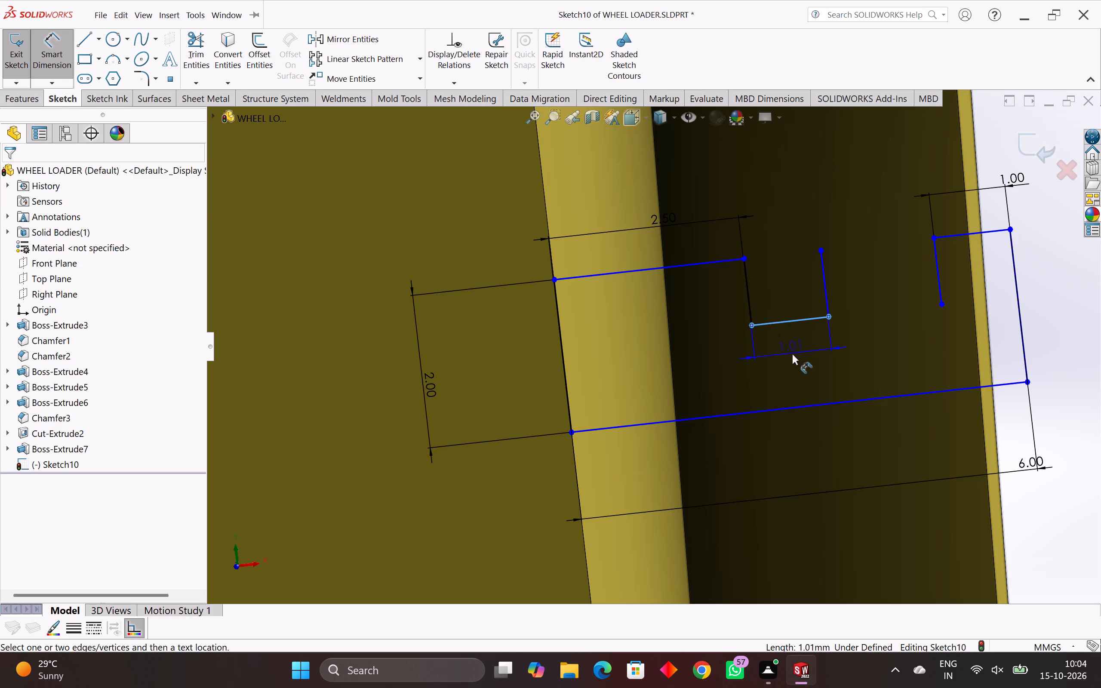
type("0.")
type("75")
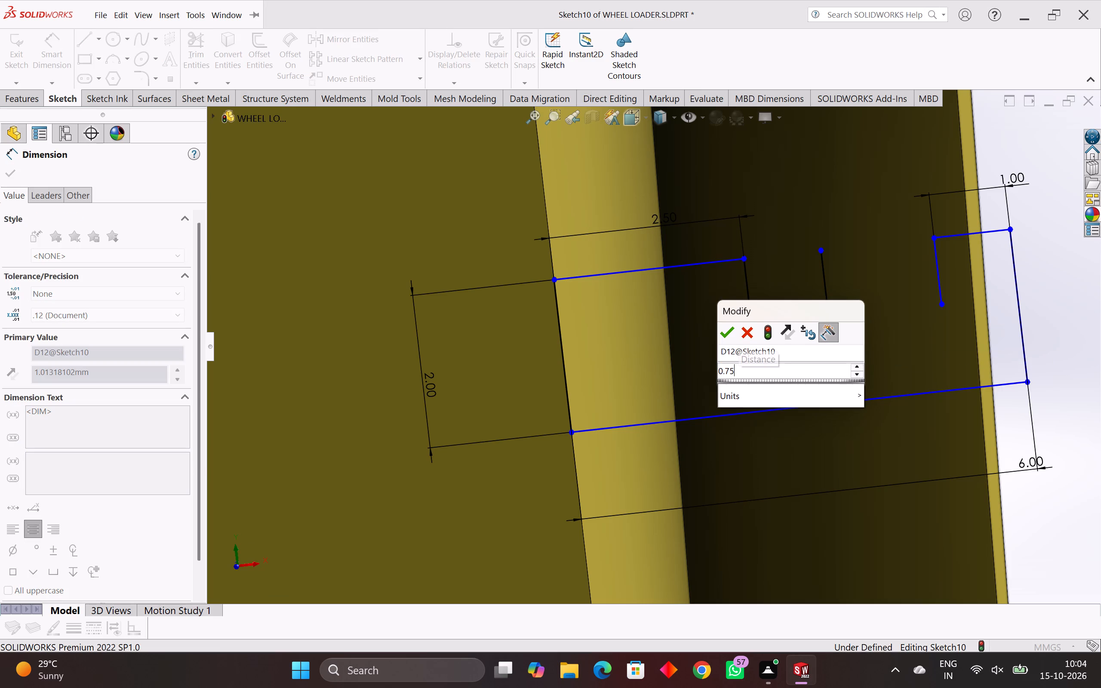
key("Return")
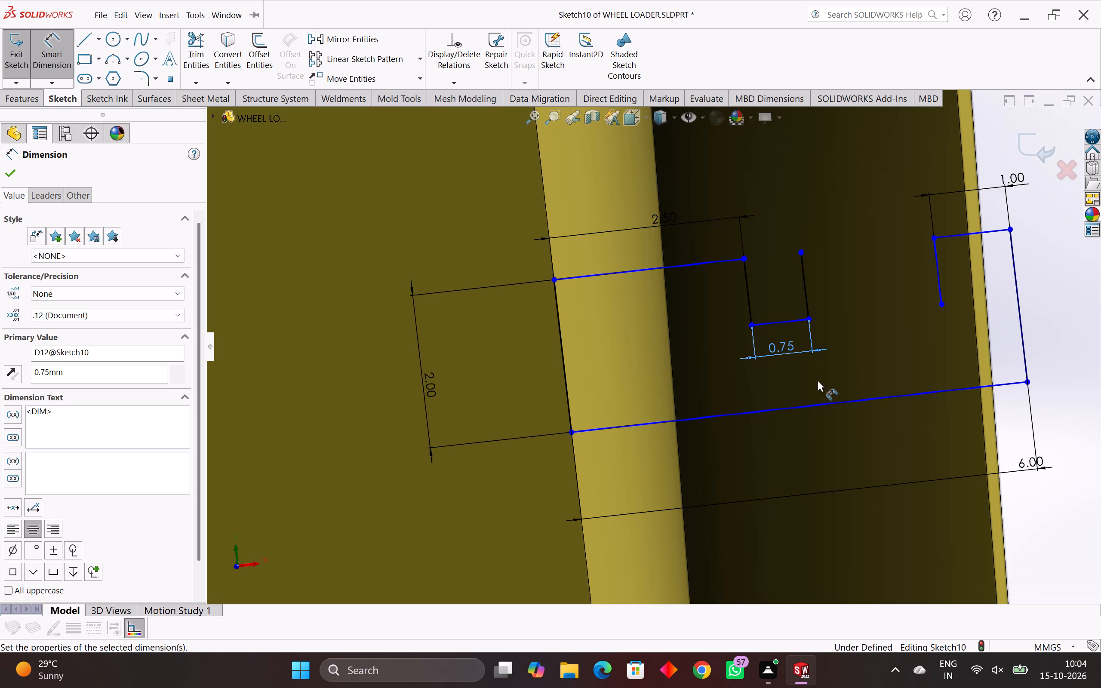
Dimension the notch wall nearest the body edge to 1 mm.
scroll(770, 347, "up", 3)
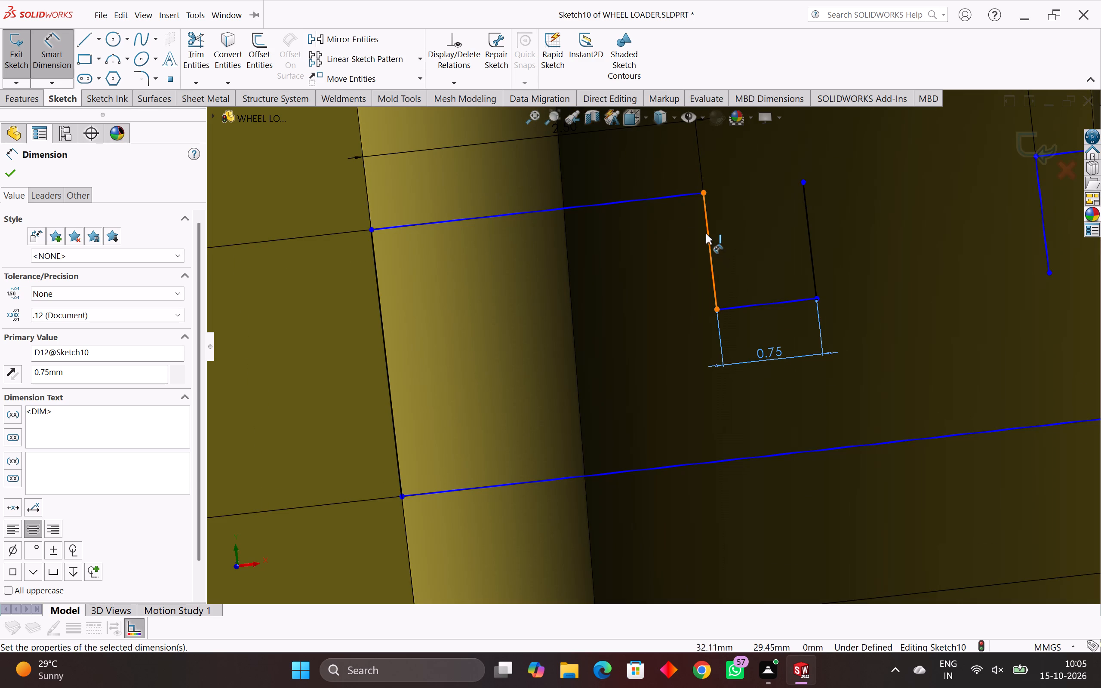
left_click(706, 233)
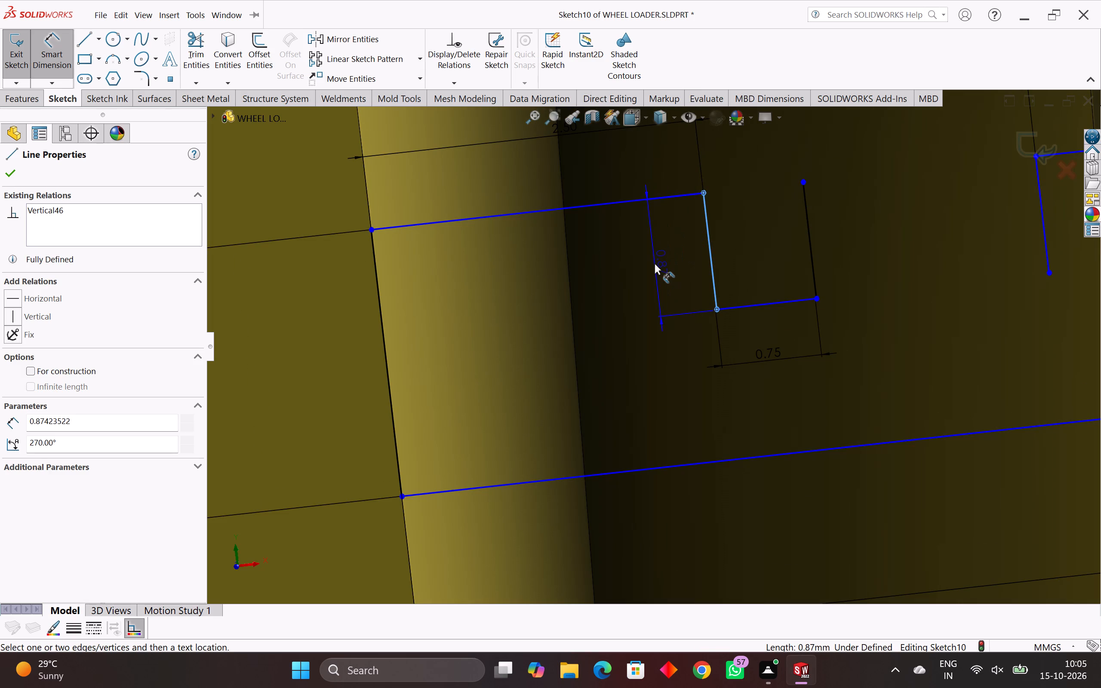
left_click(655, 263)
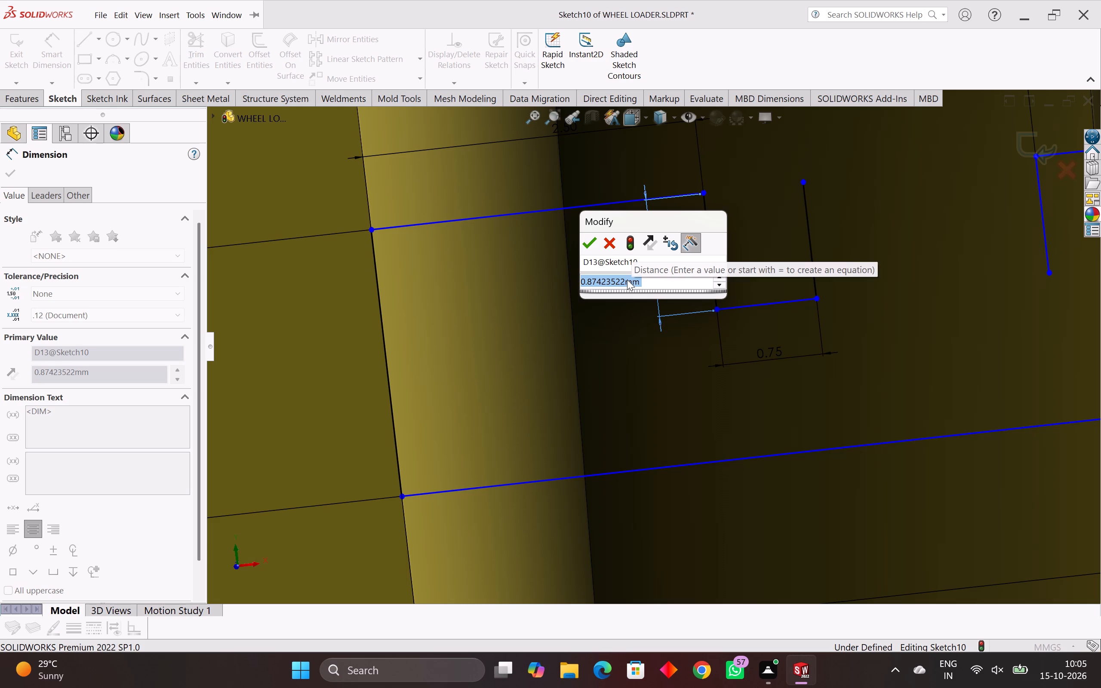
key("1")
key("Return")
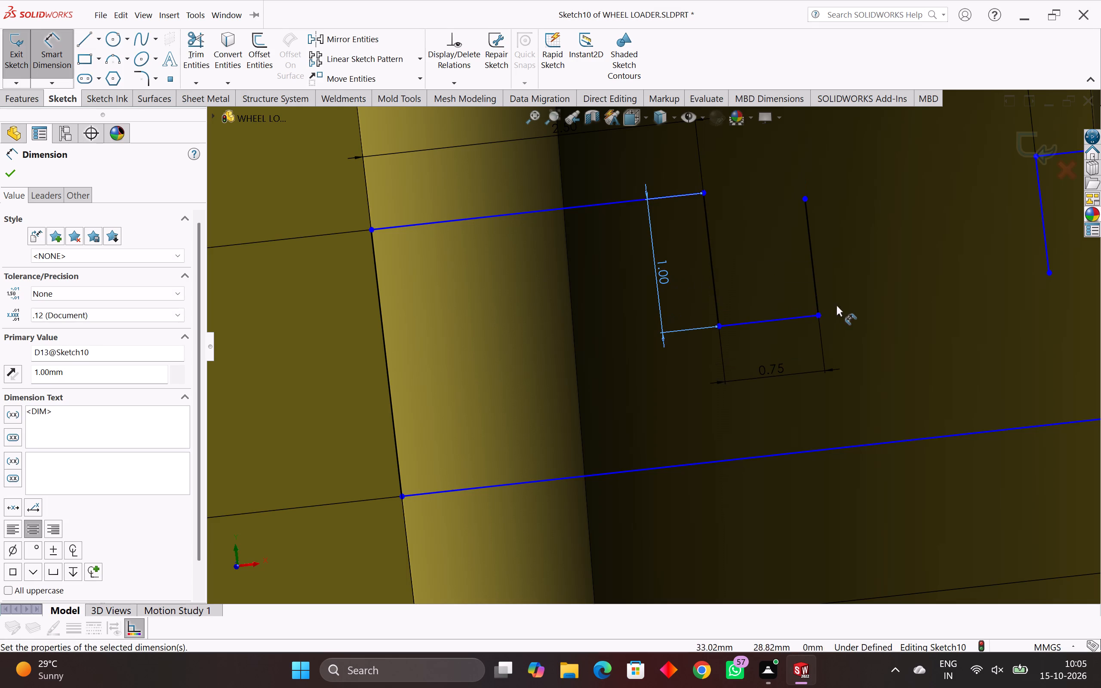
Dimension the remaining outer wall of the farthest notch, below the 1 mm top line, to 1 mm.
scroll(837, 305, "down", 2)
left_click(925, 263)
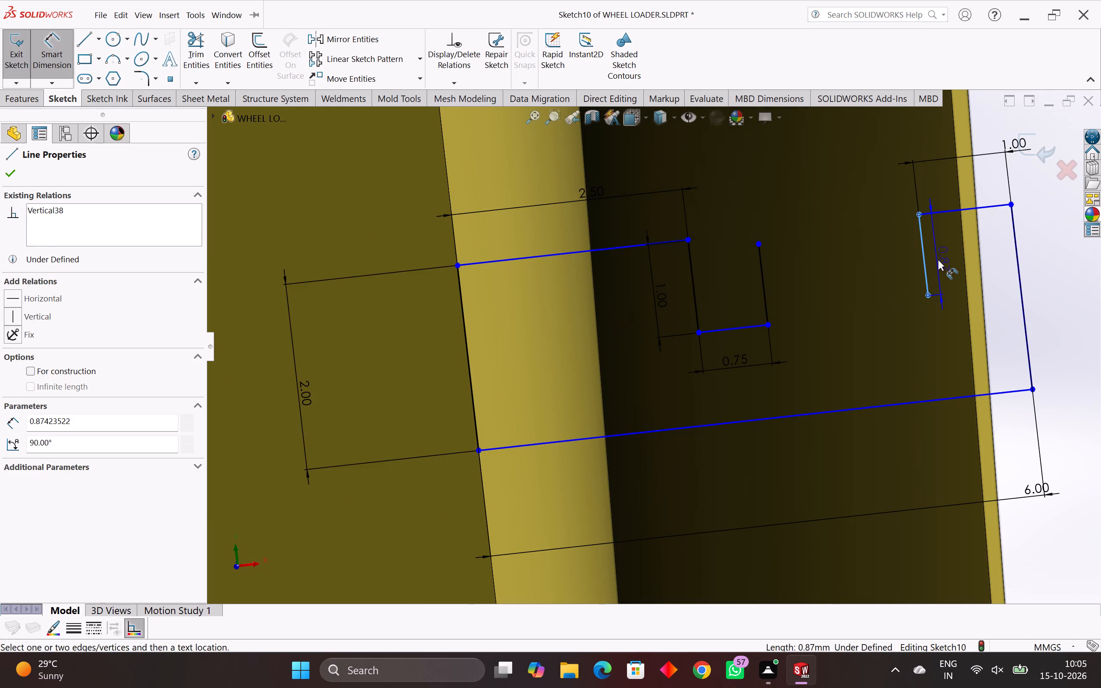
left_click(939, 259)
key("2")
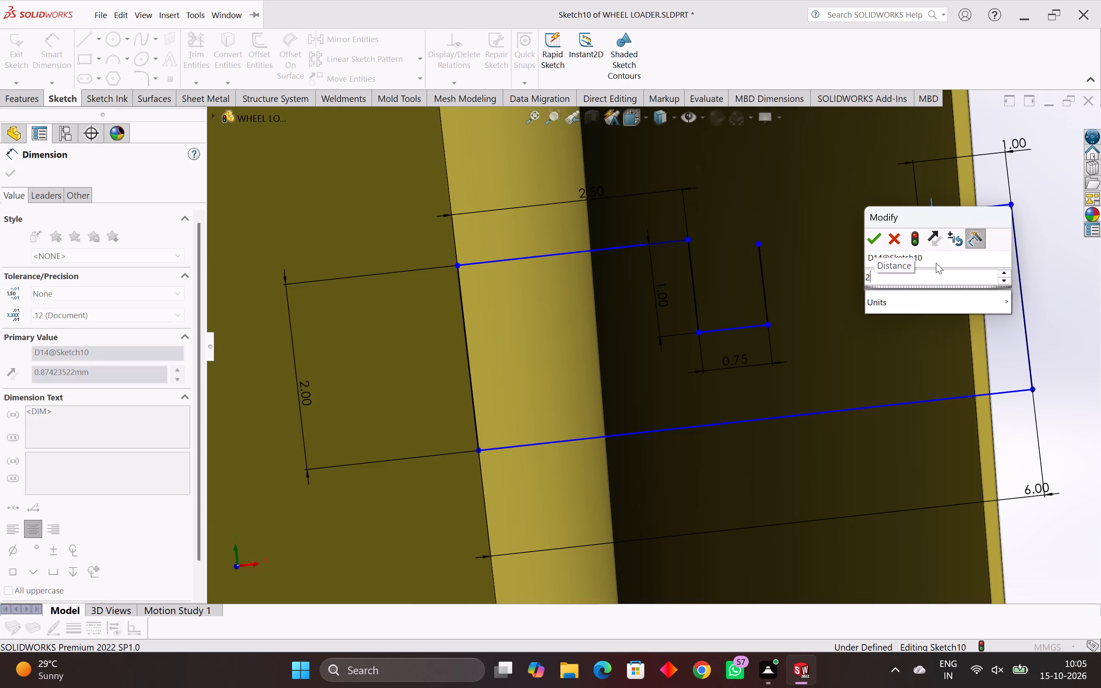
key("BackSpace")
key("1")
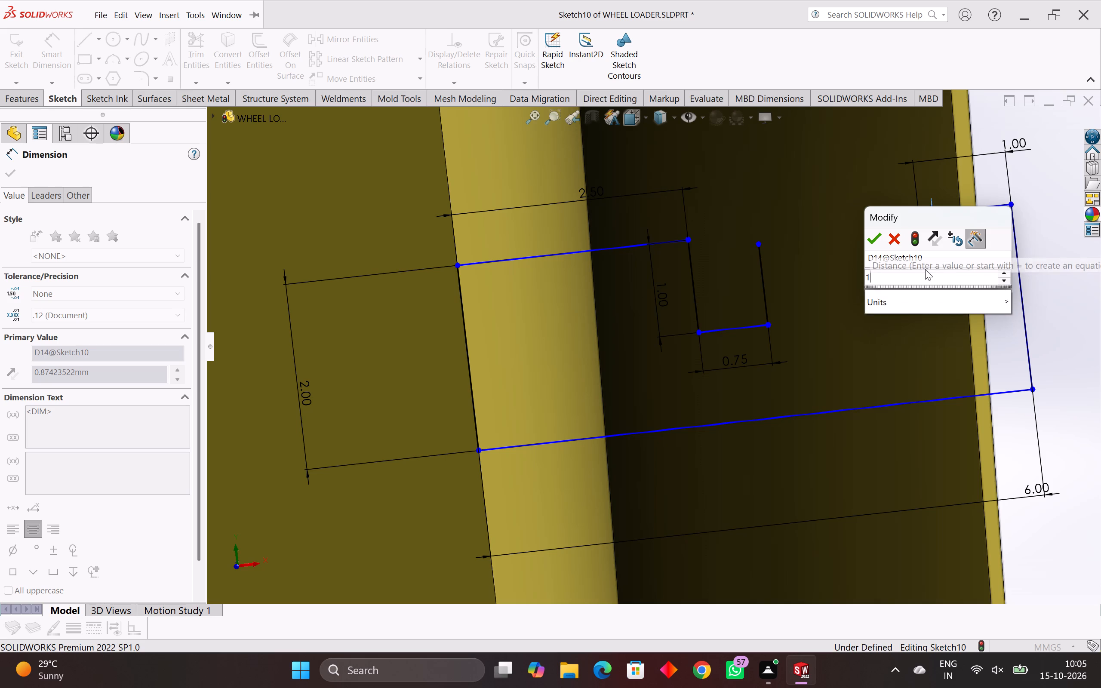
key("Return")
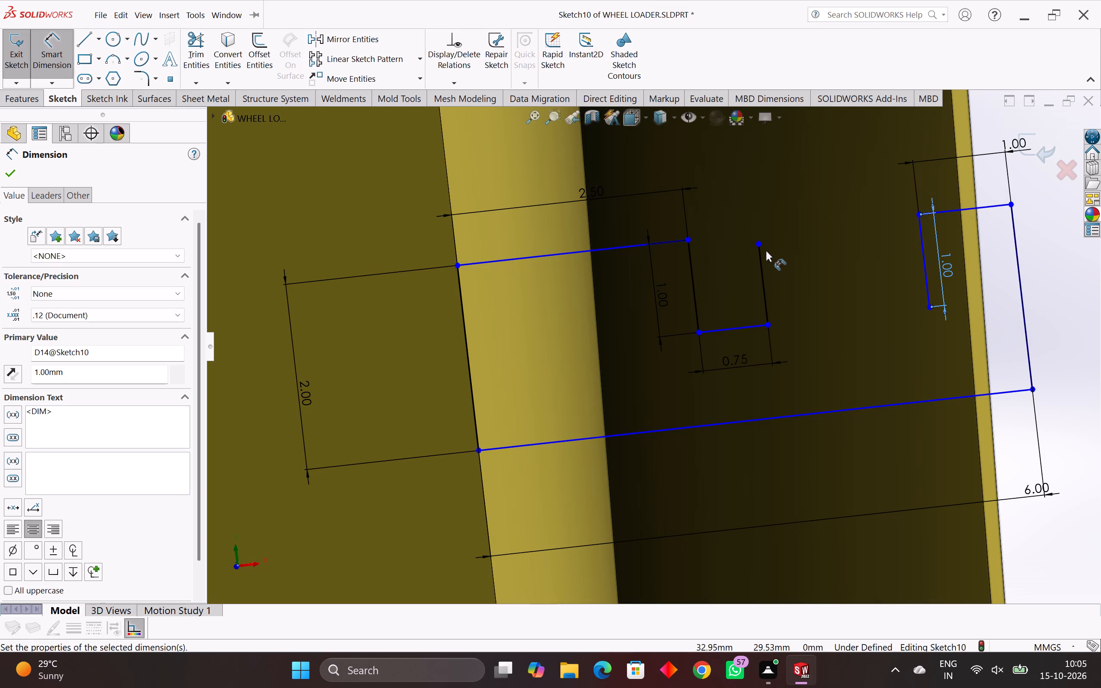
Dimension the open-ended far wall of the 0.75 mm wide notch to 1 mm.
left_click_drag(760, 255, 760, 259)
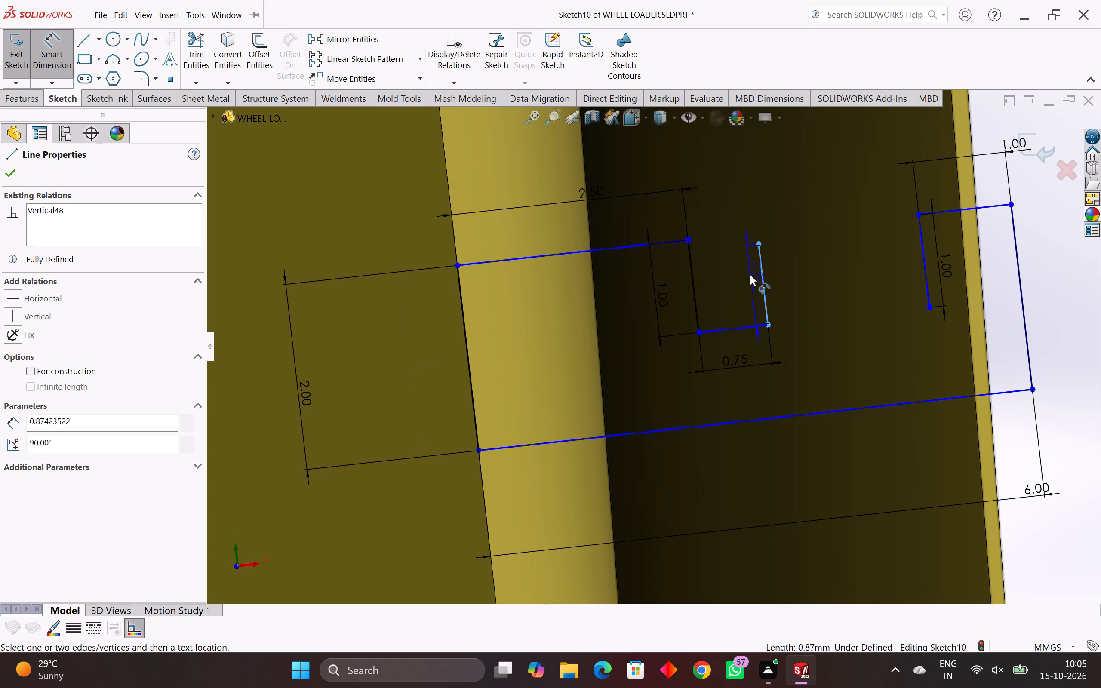
left_click(753, 280)
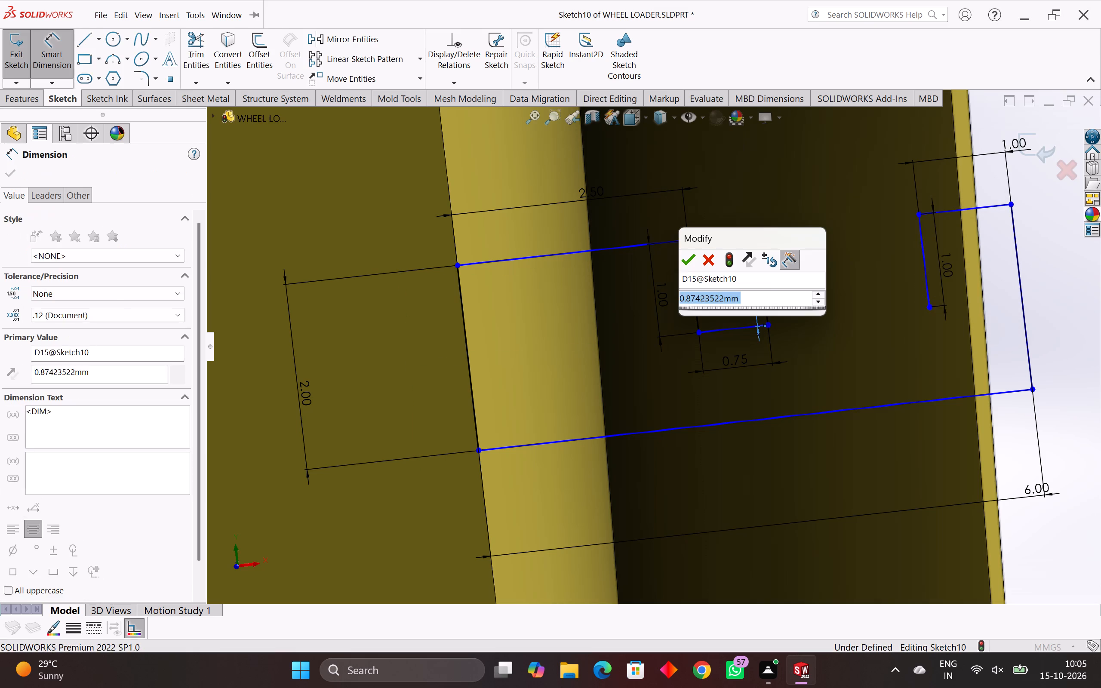
key("1")
key("Return")
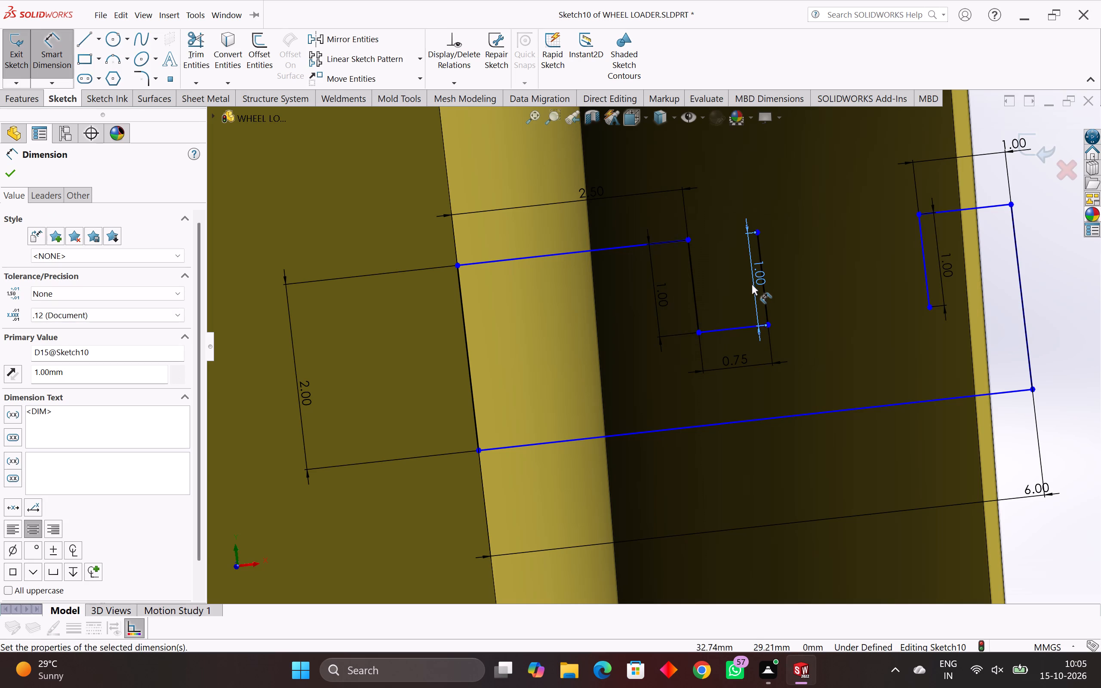
key("Escape")
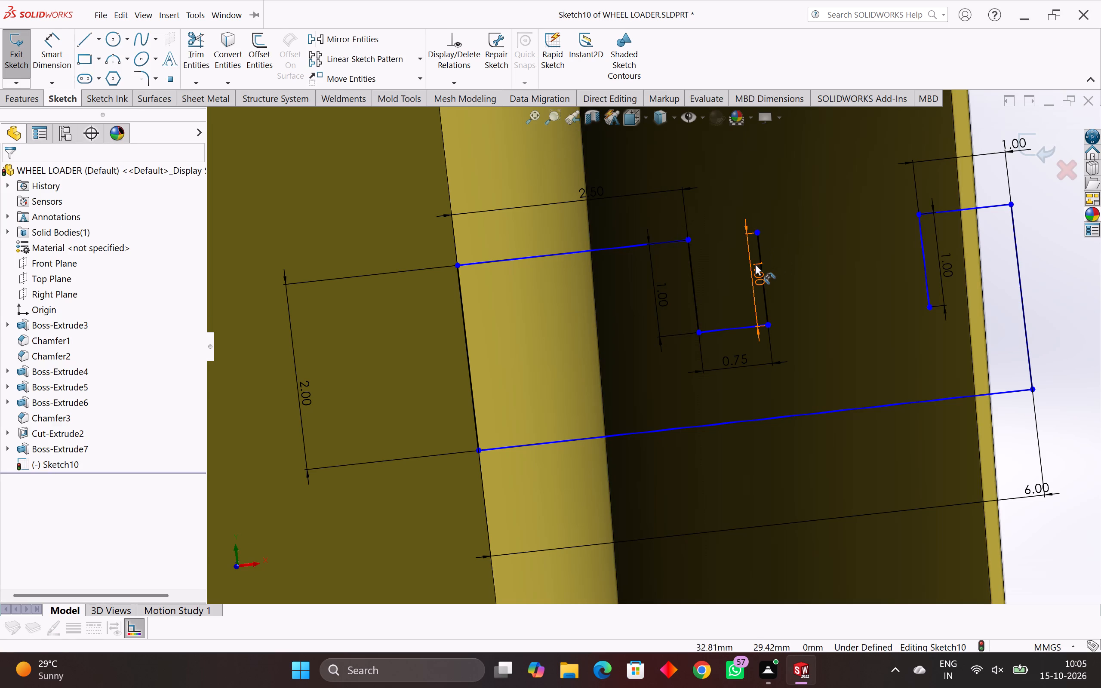
Delete the length dimension from the open-ended far wall of the 0.75 mm wide notch.
left_click(755, 265)
key("Delete")
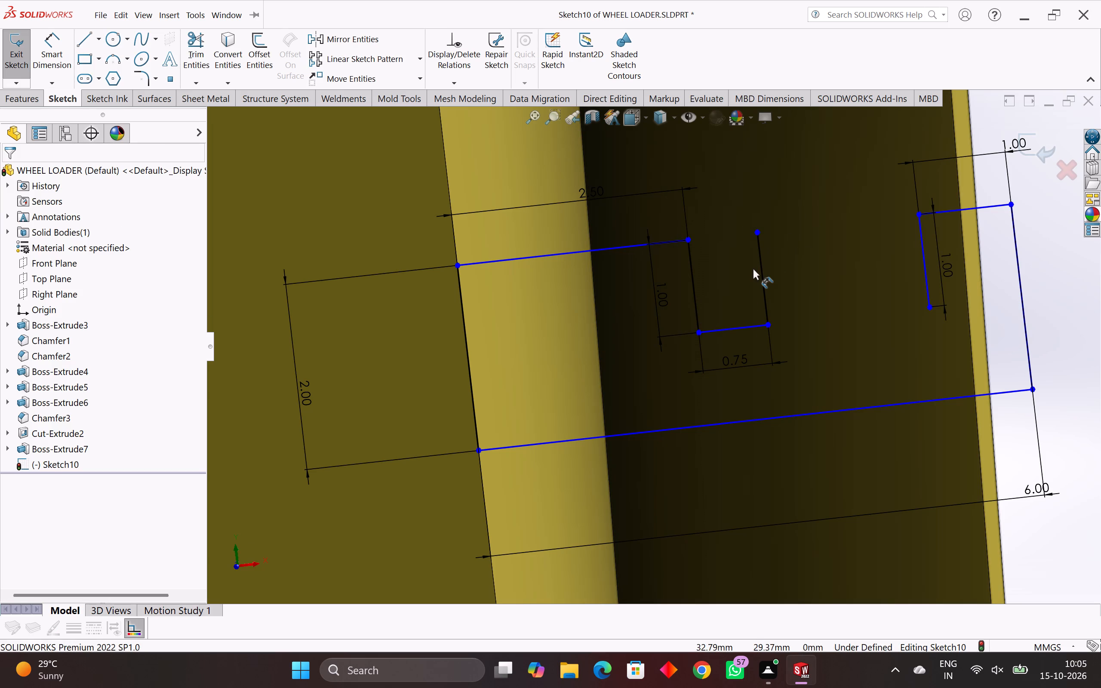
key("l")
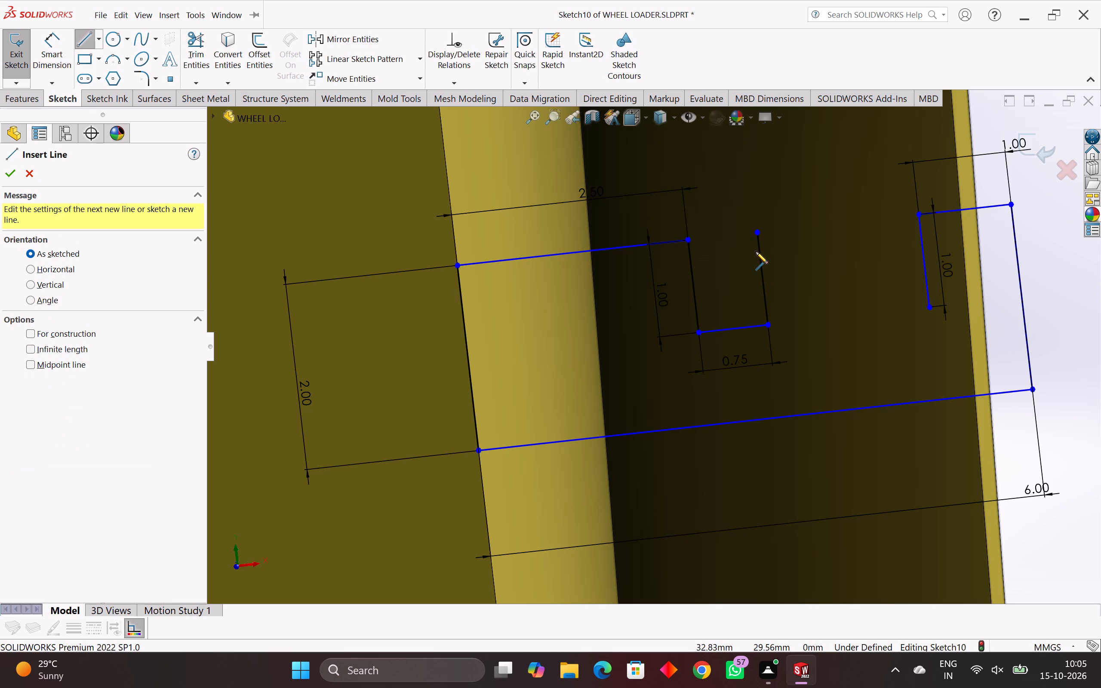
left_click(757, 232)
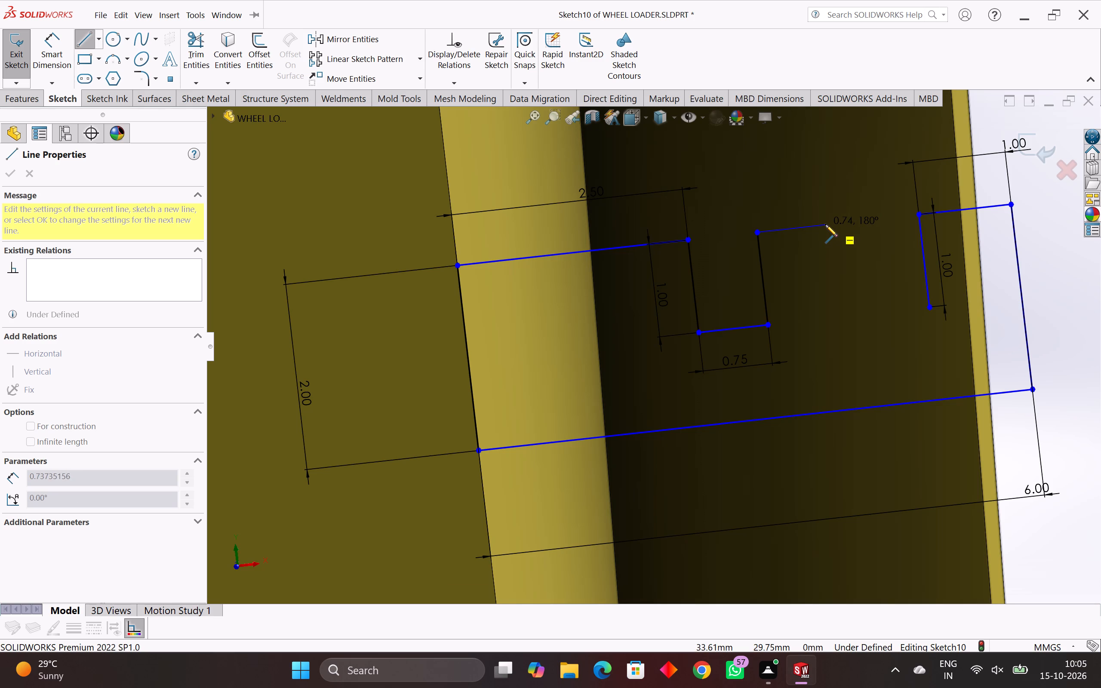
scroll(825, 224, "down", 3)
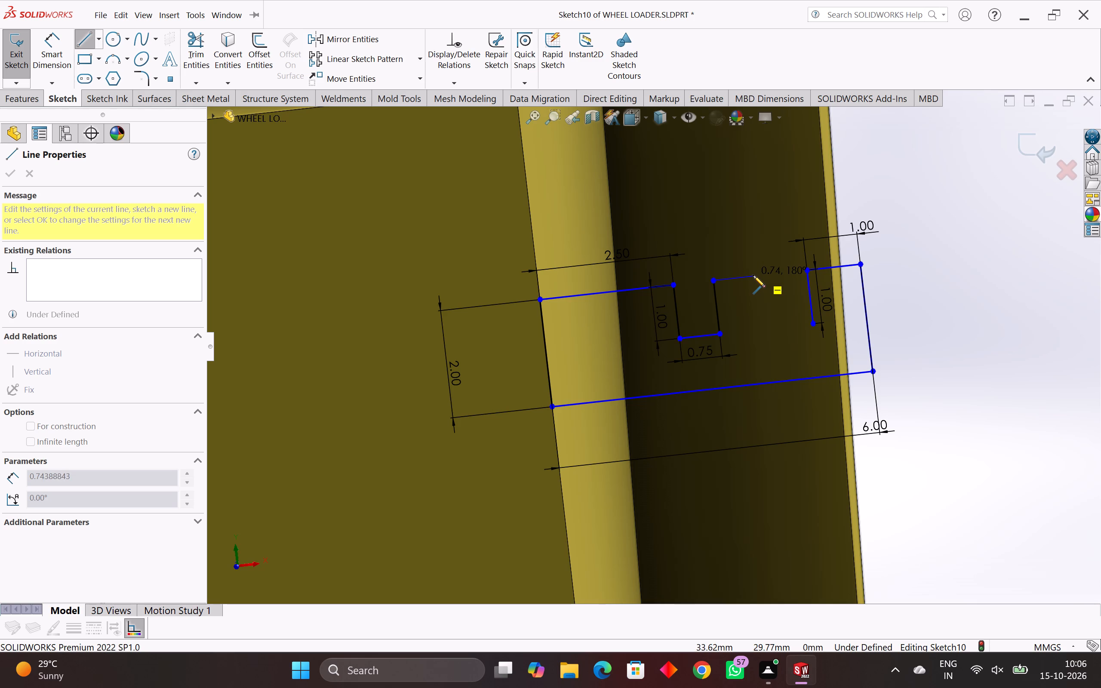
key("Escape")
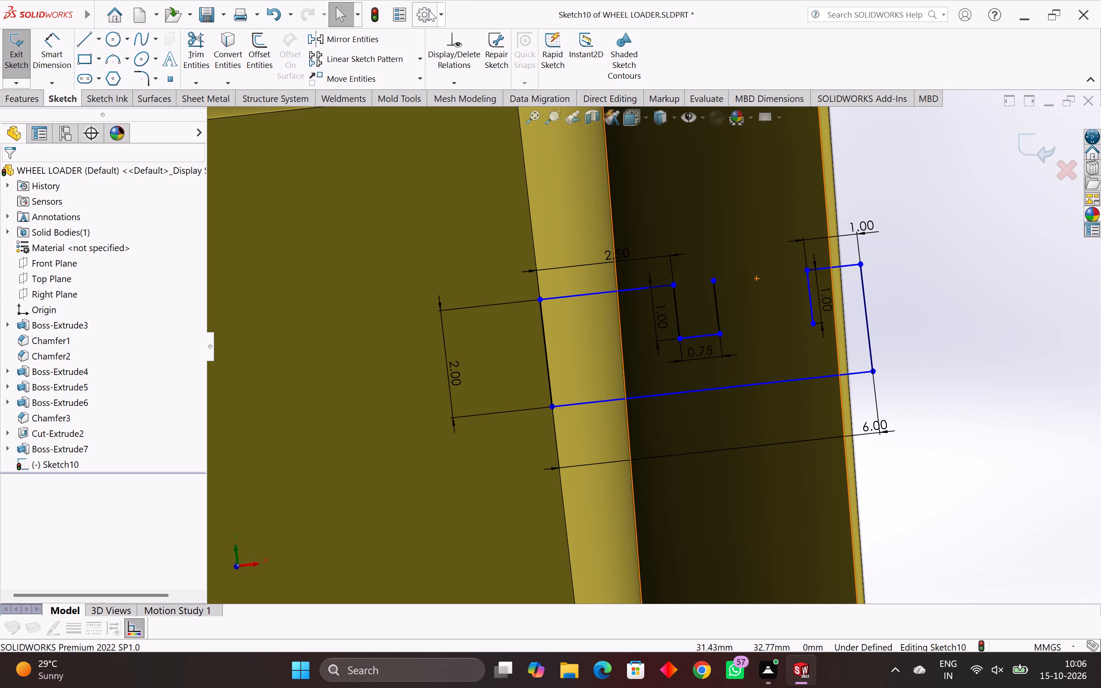
Look through the system options, mainly the Drawings settings, for one that controls dimension entry while sketching.
left_click(428, 11)
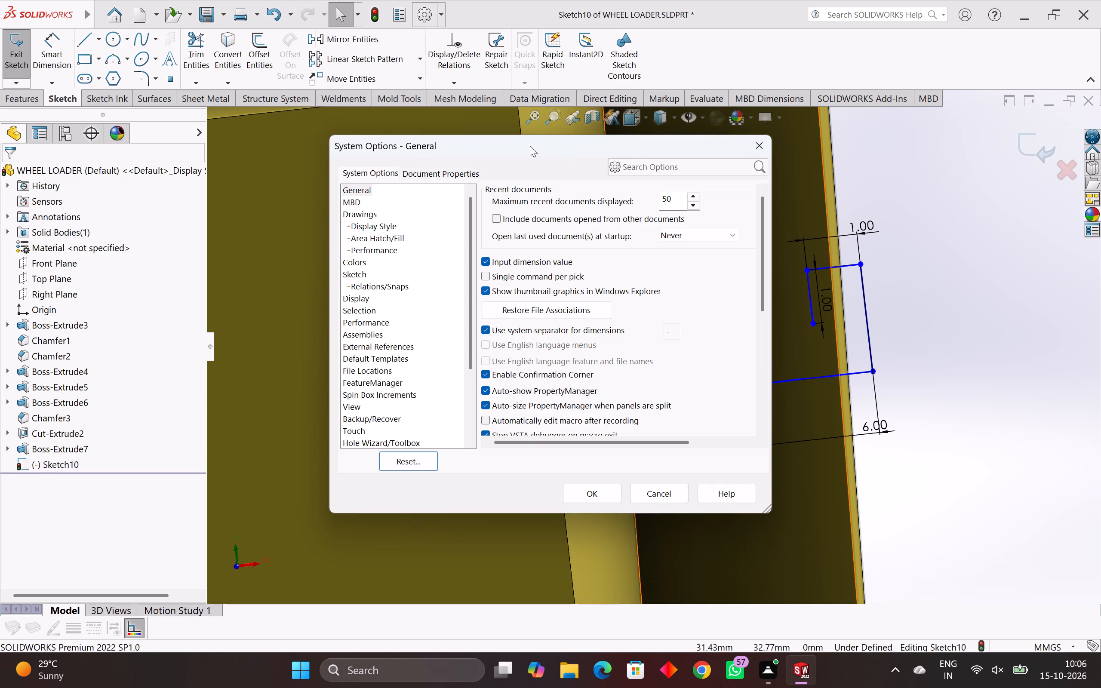
left_click(365, 213)
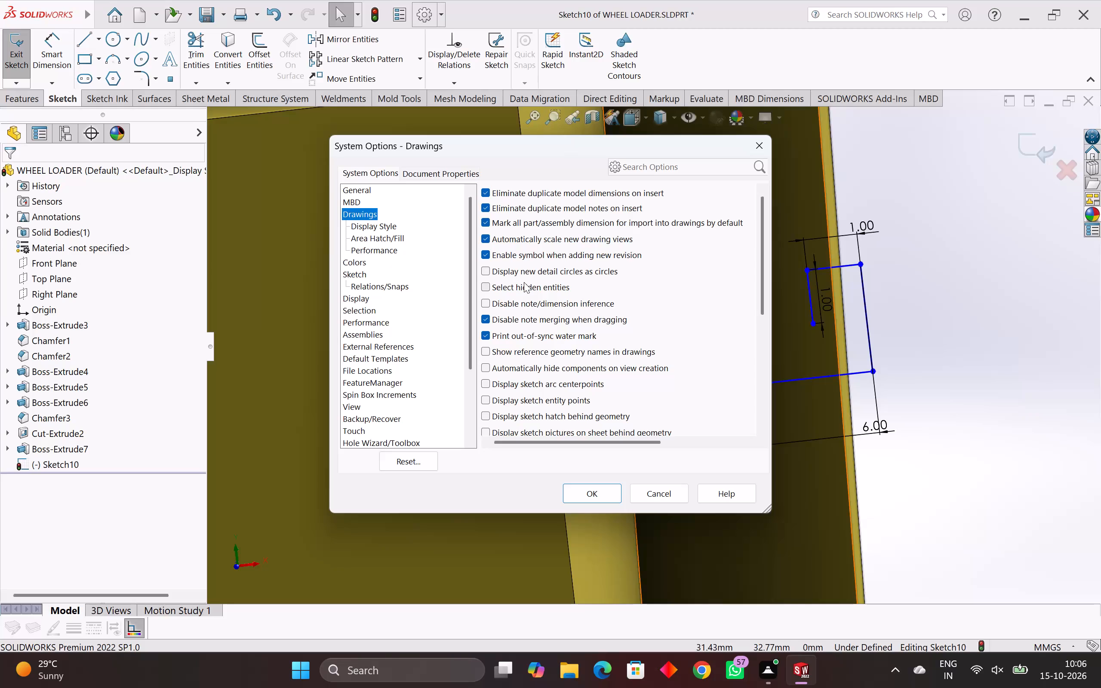
scroll(524, 282, "down", 4)
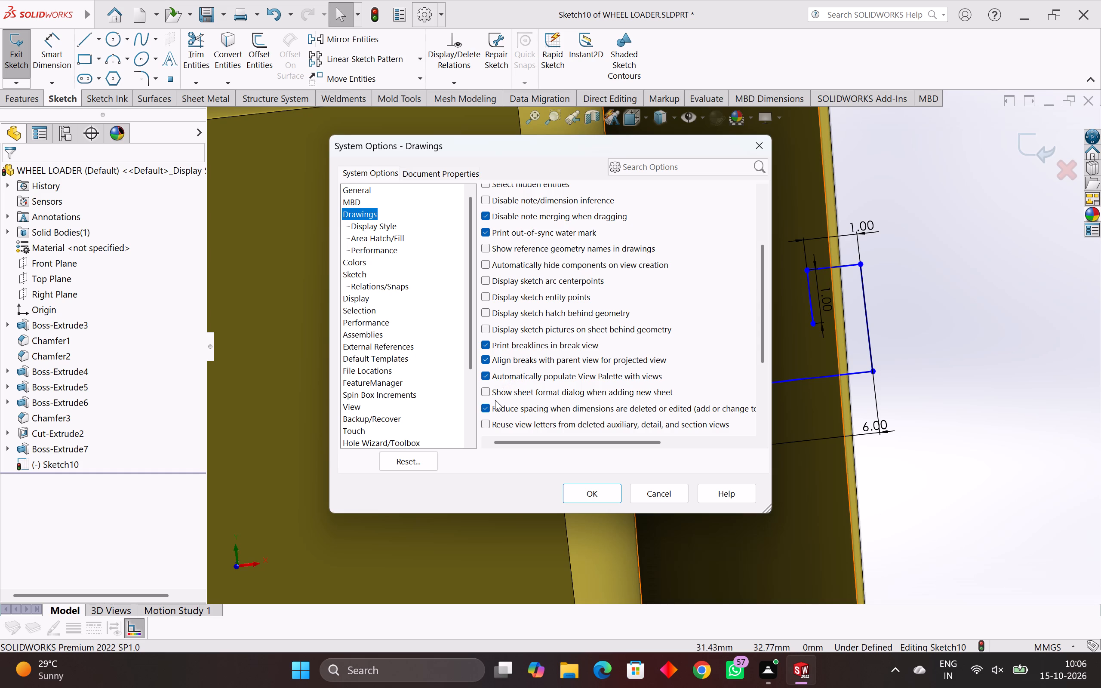
scroll(498, 403, "down", 8)
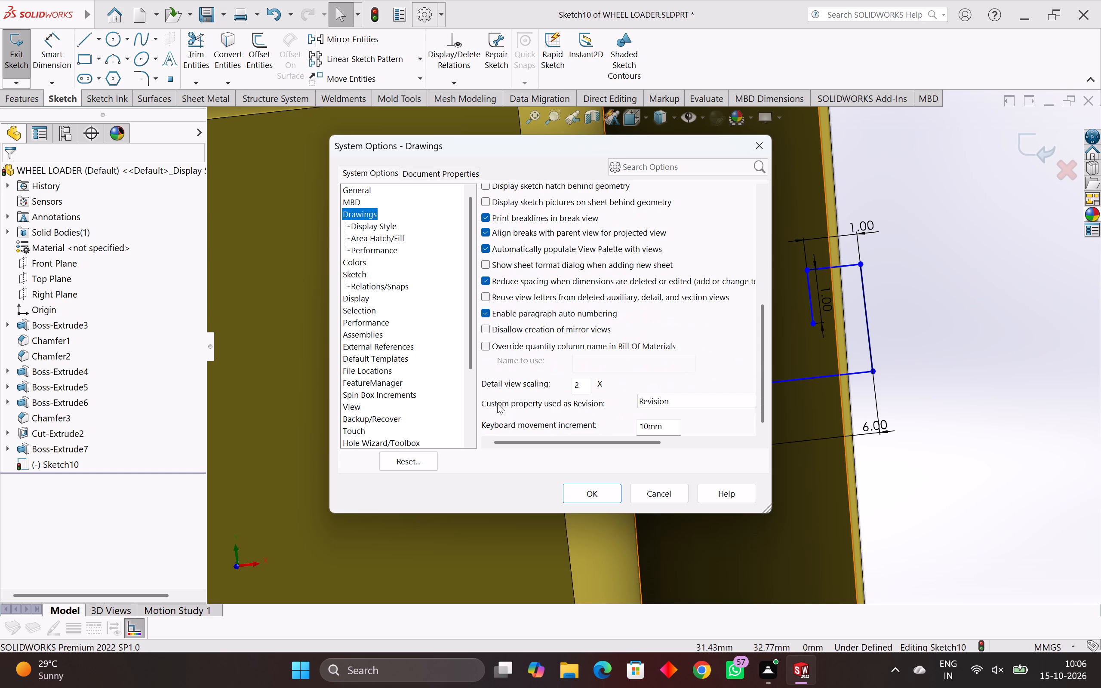
scroll(496, 402, "down", 1)
scroll(484, 255, "up", 2)
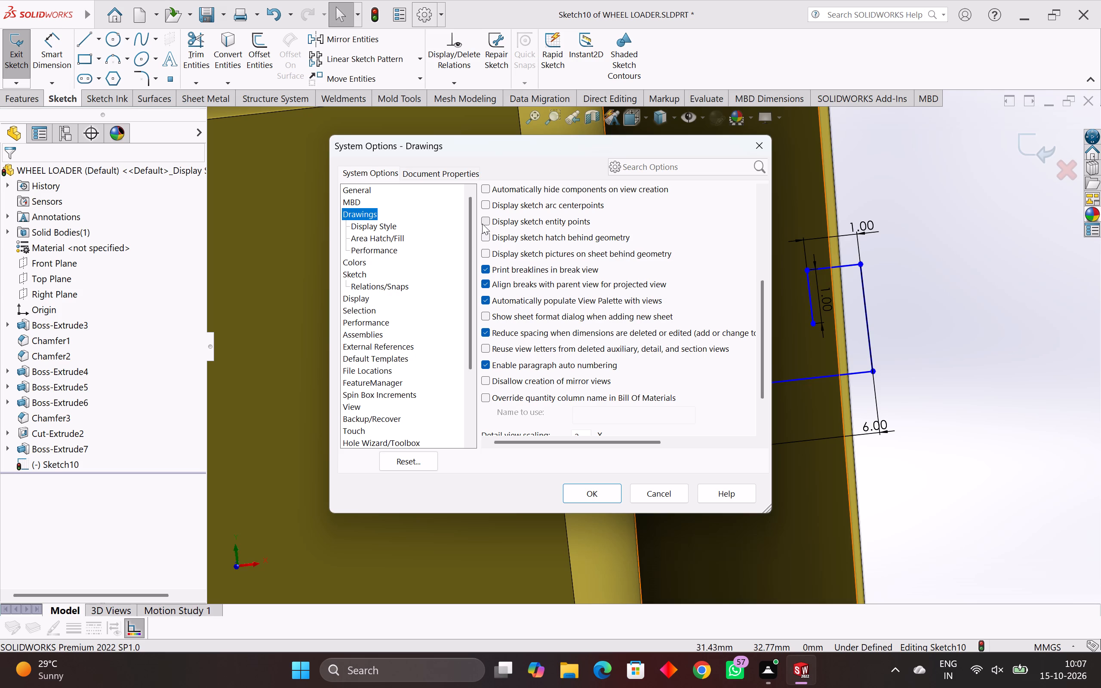
scroll(482, 224, "up", 2)
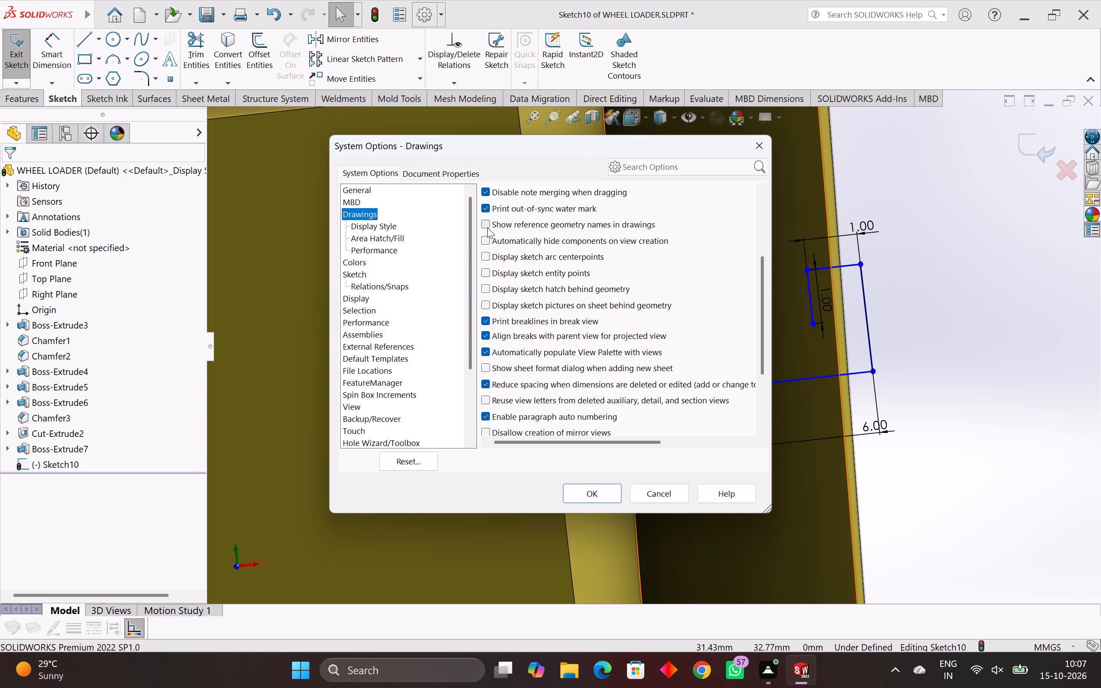
scroll(488, 249, "up", 1)
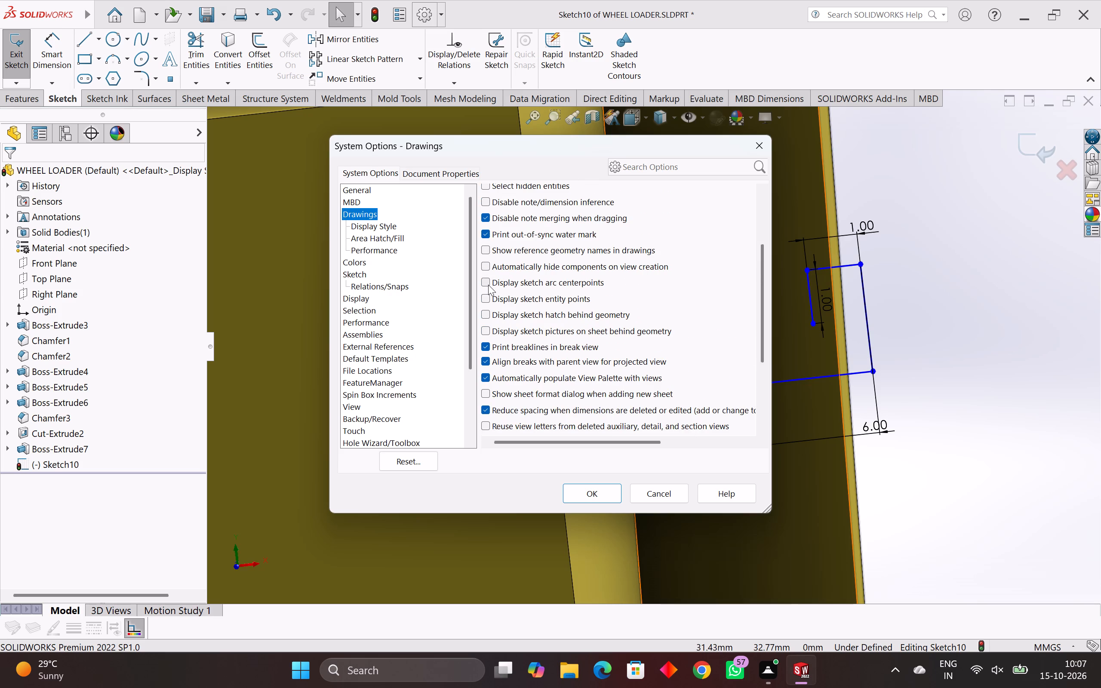
scroll(491, 273, "up", 2)
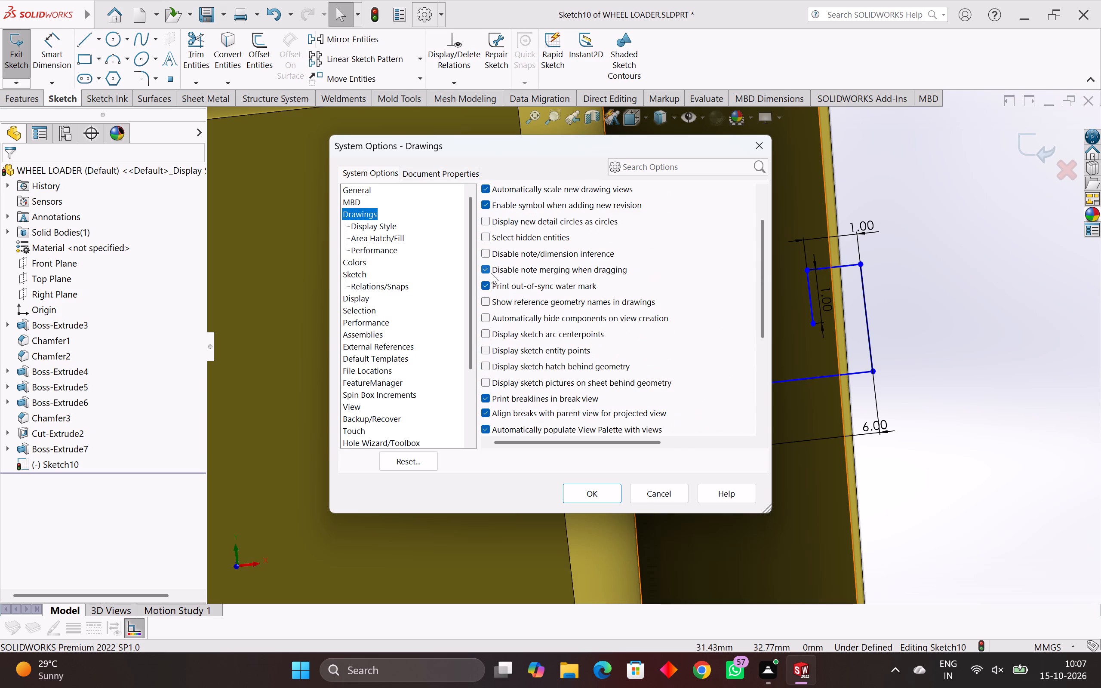
scroll(491, 276, "up", 2)
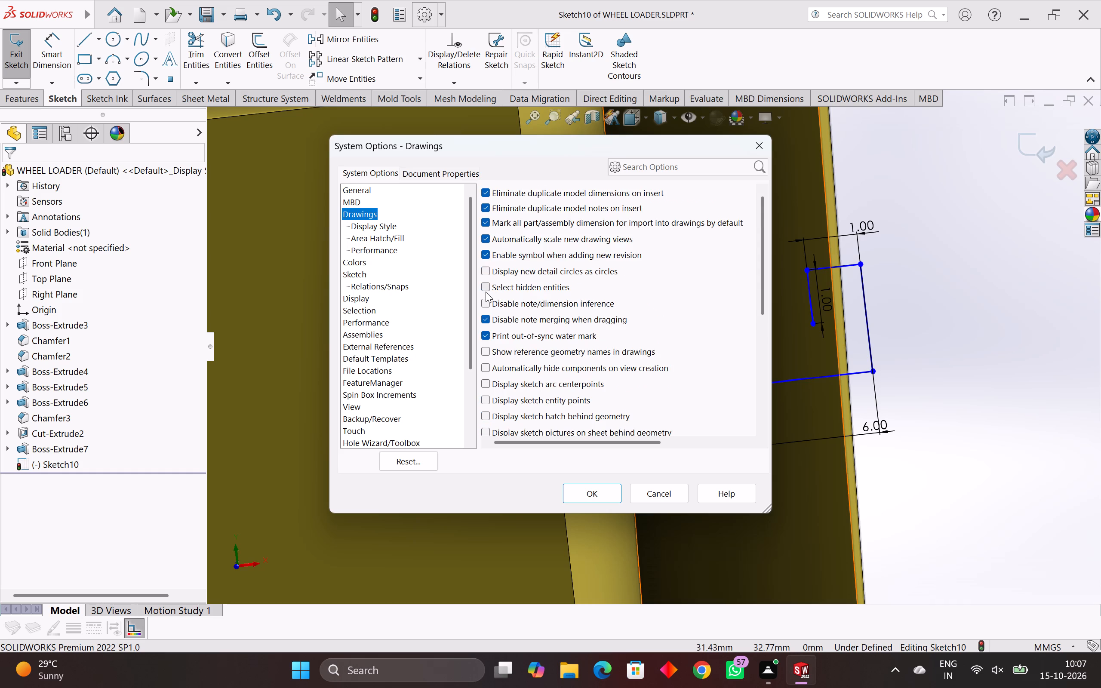
scroll(486, 292, "up", 2)
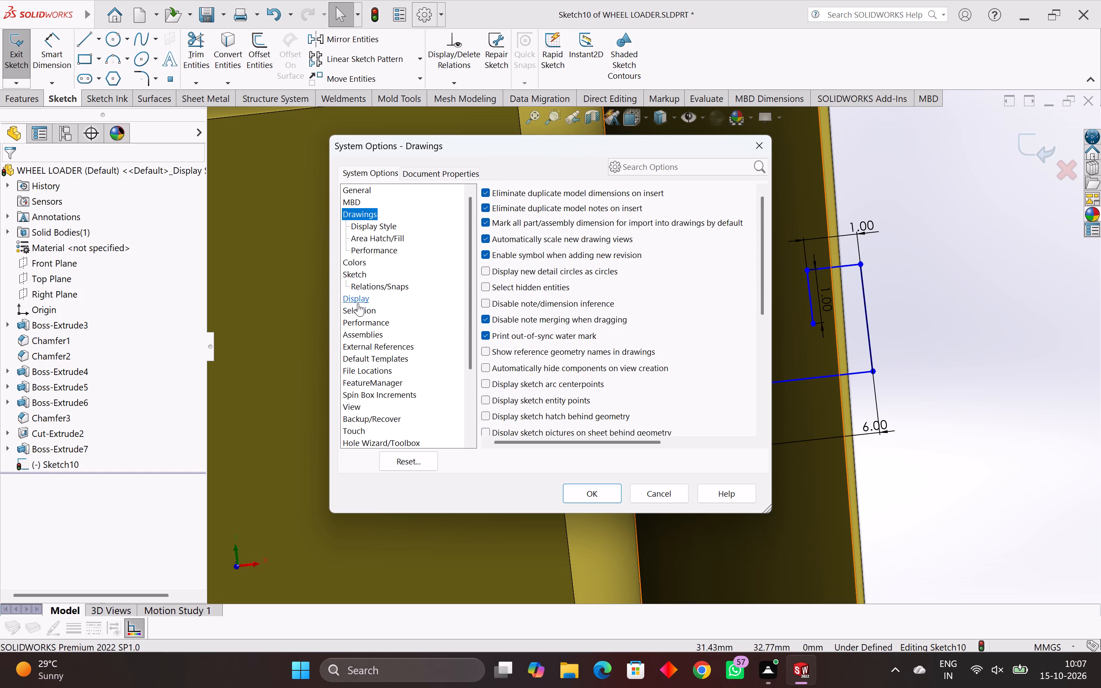
left_click(358, 303)
left_click(380, 356)
left_click(381, 400)
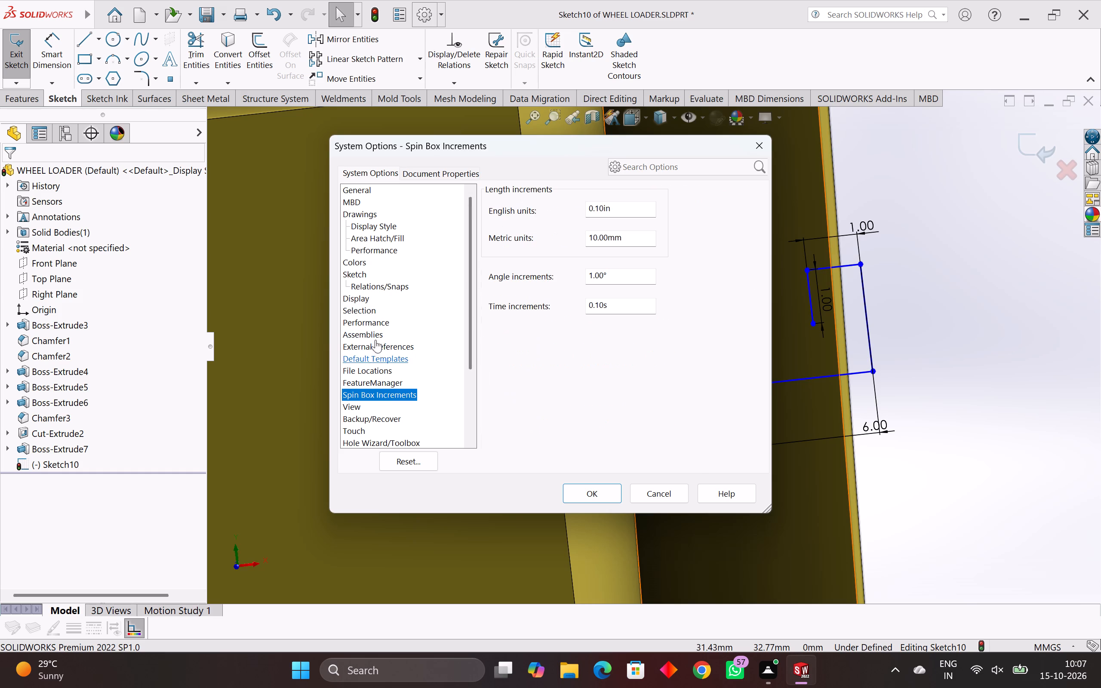
In the Sketch system options, enable on-screen numeric input on entity creation and create dimensions only when a value is entered.
left_click(359, 275)
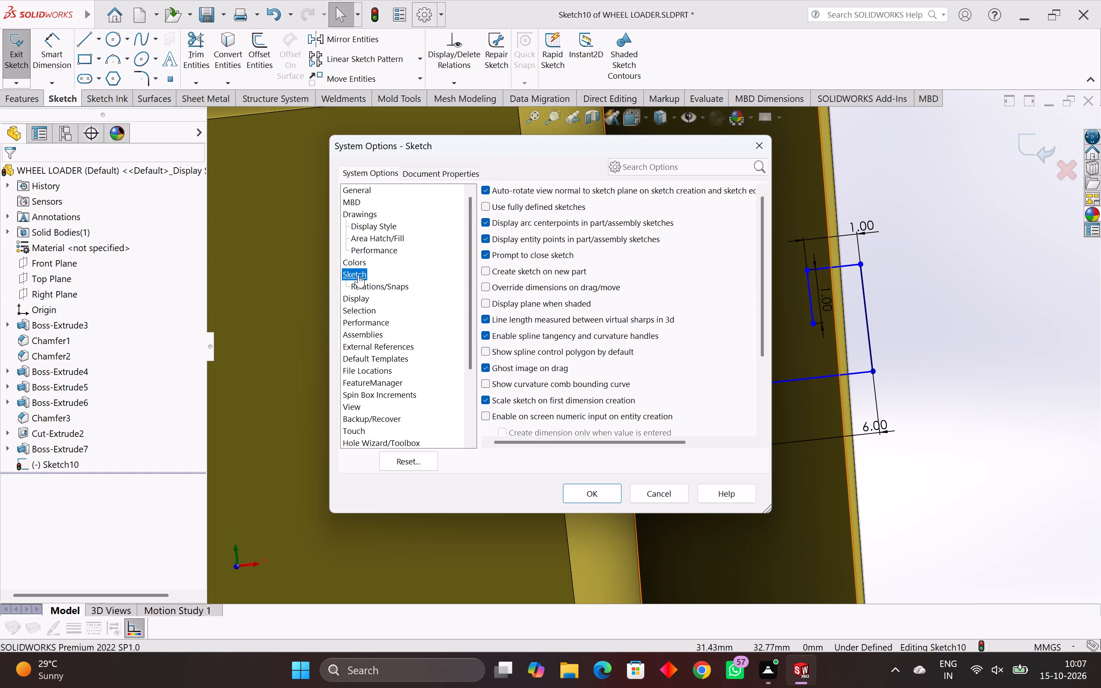
scroll(511, 350, "down", 5)
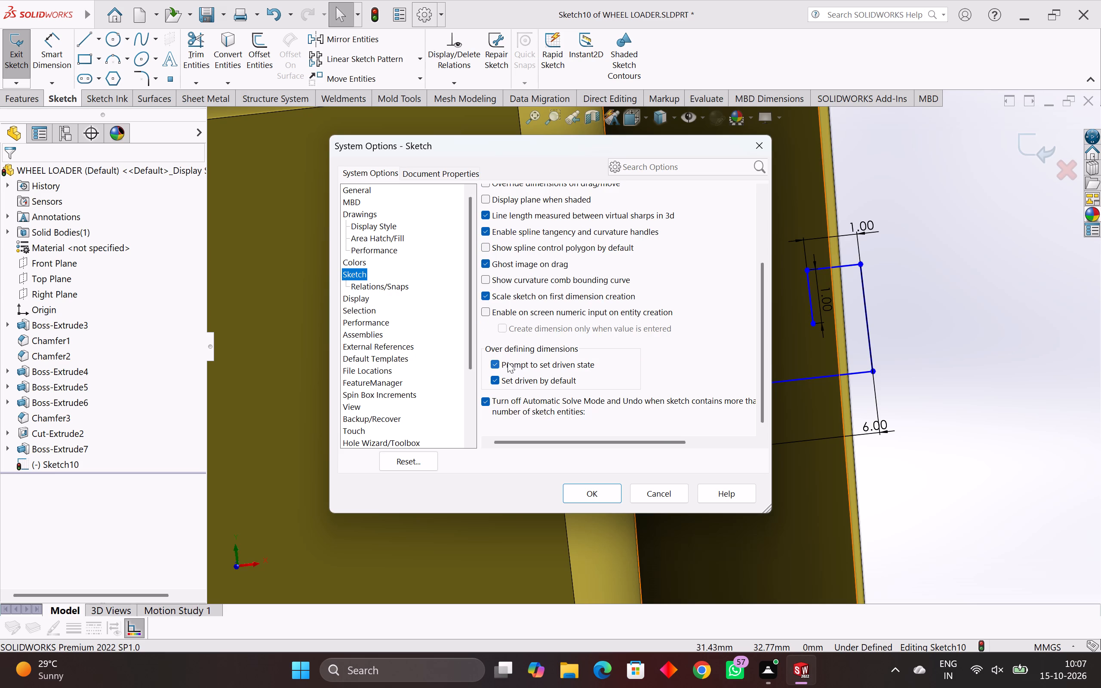
left_click(482, 307)
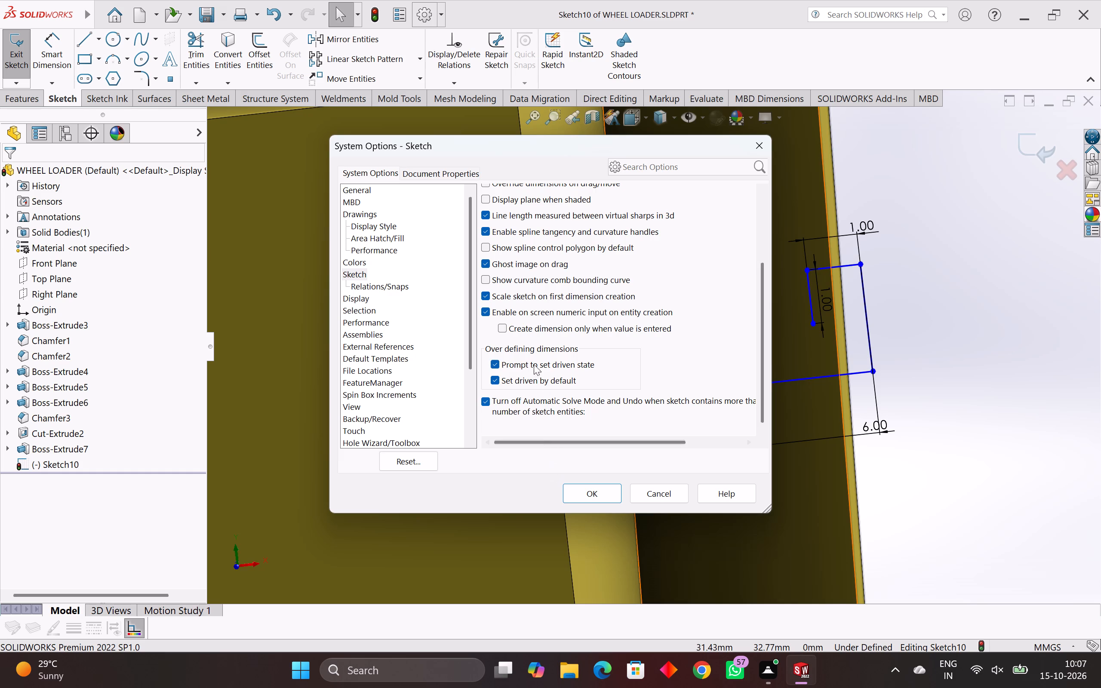
left_click(503, 331)
left_click(592, 492)
Close the notched side with a 1 mm top line from the open notch wall, a wall about 1 mm deep and a 0.75 mm floor line.
scroll(709, 294, "up", 3)
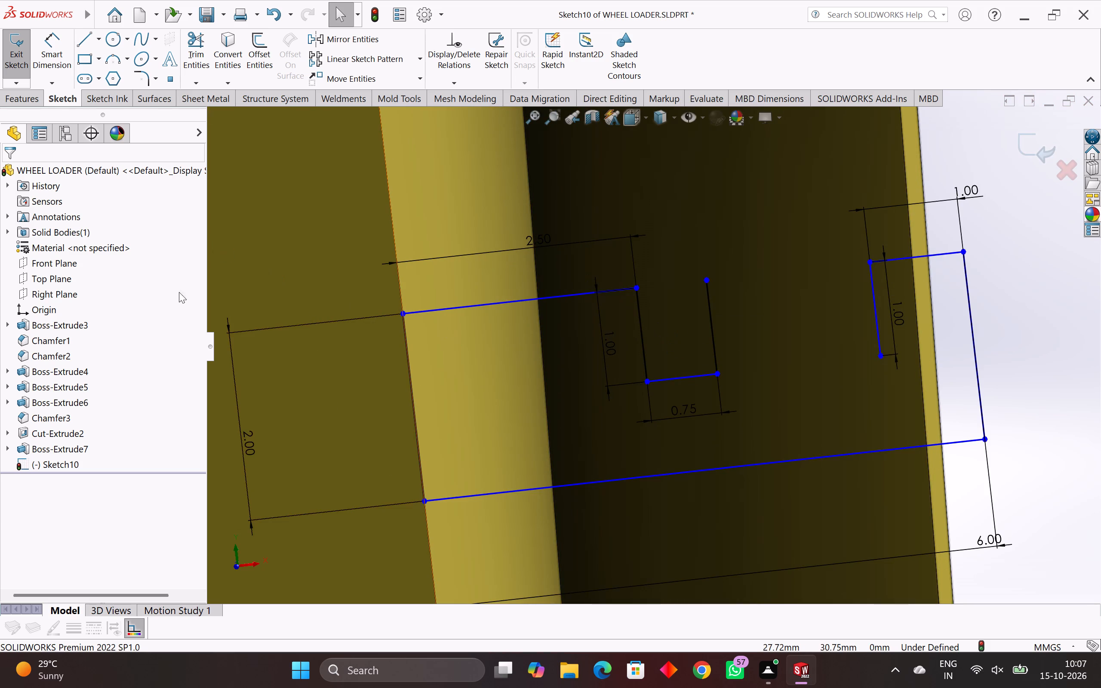
key("l")
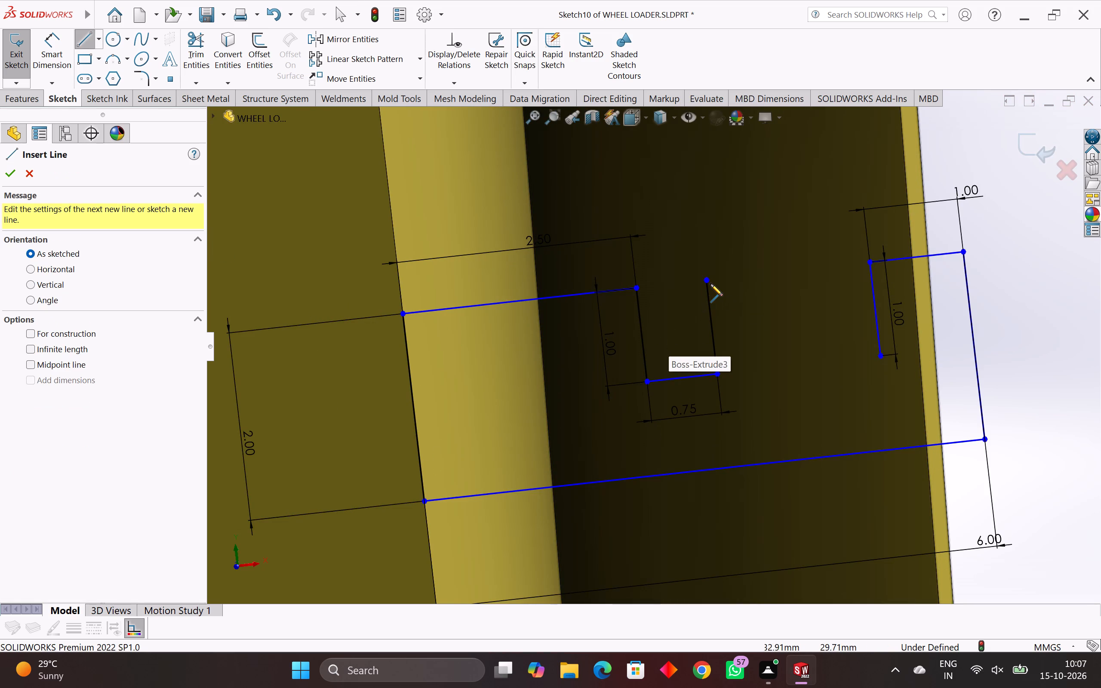
left_click(708, 279)
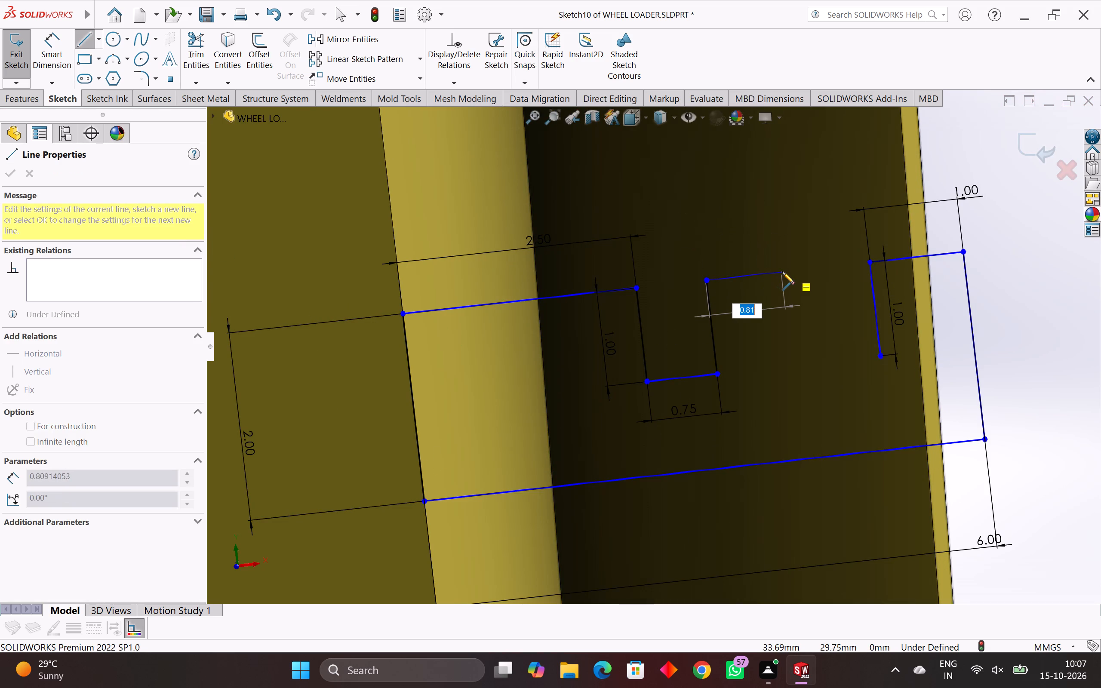
key("1")
key("Return")
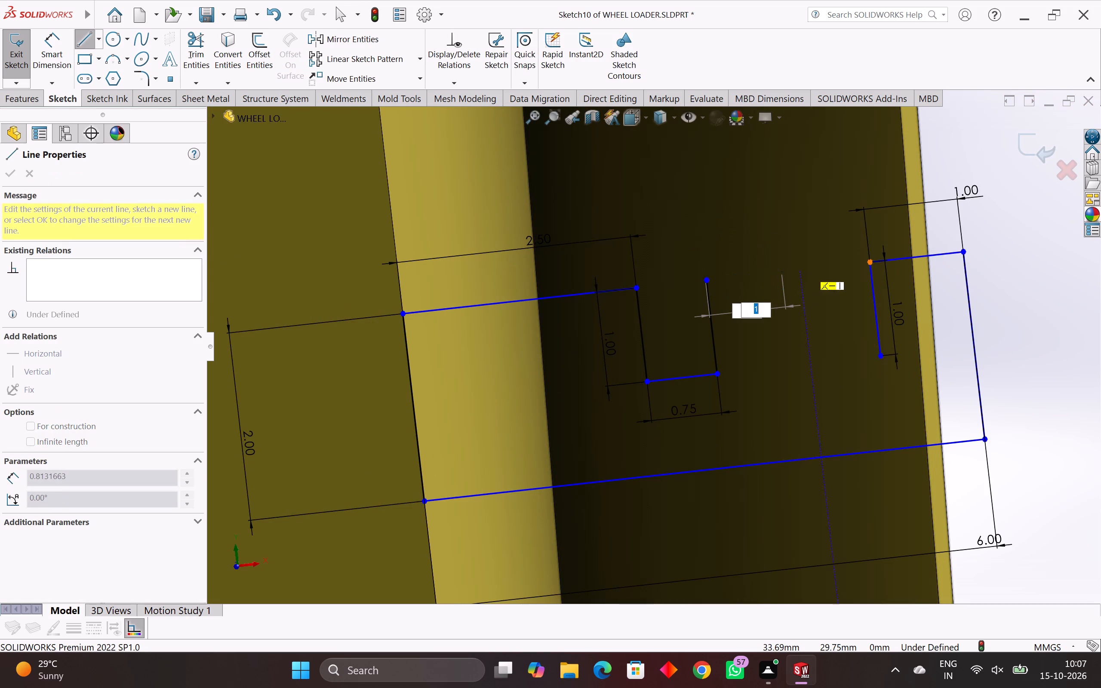
left_click(810, 363)
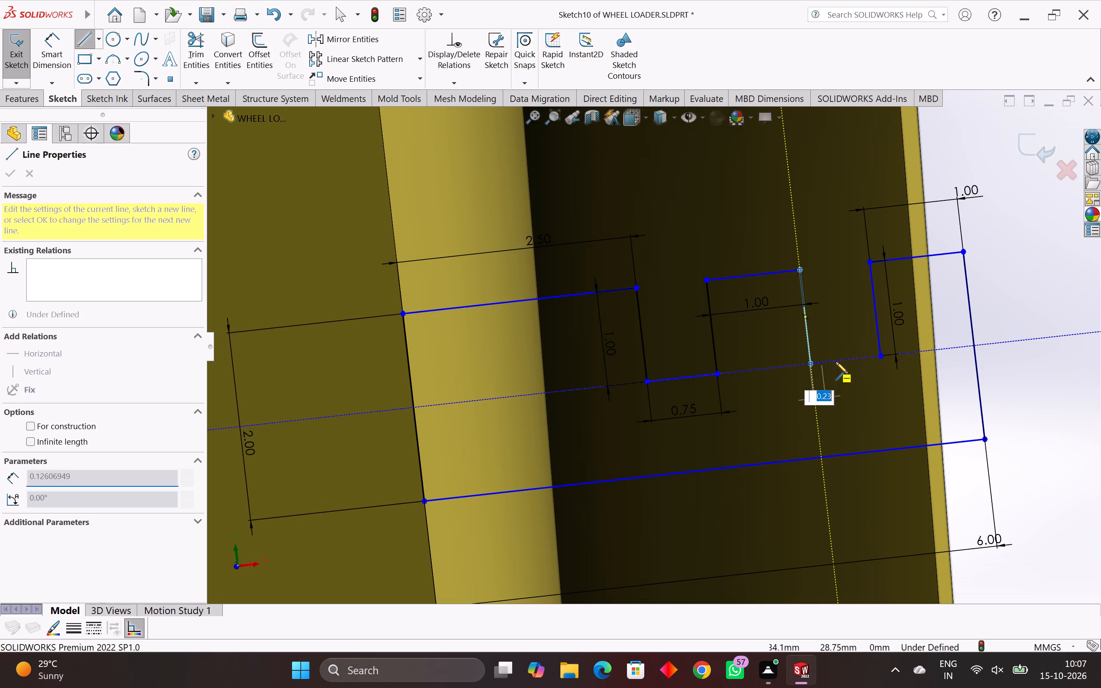
left_click(880, 353)
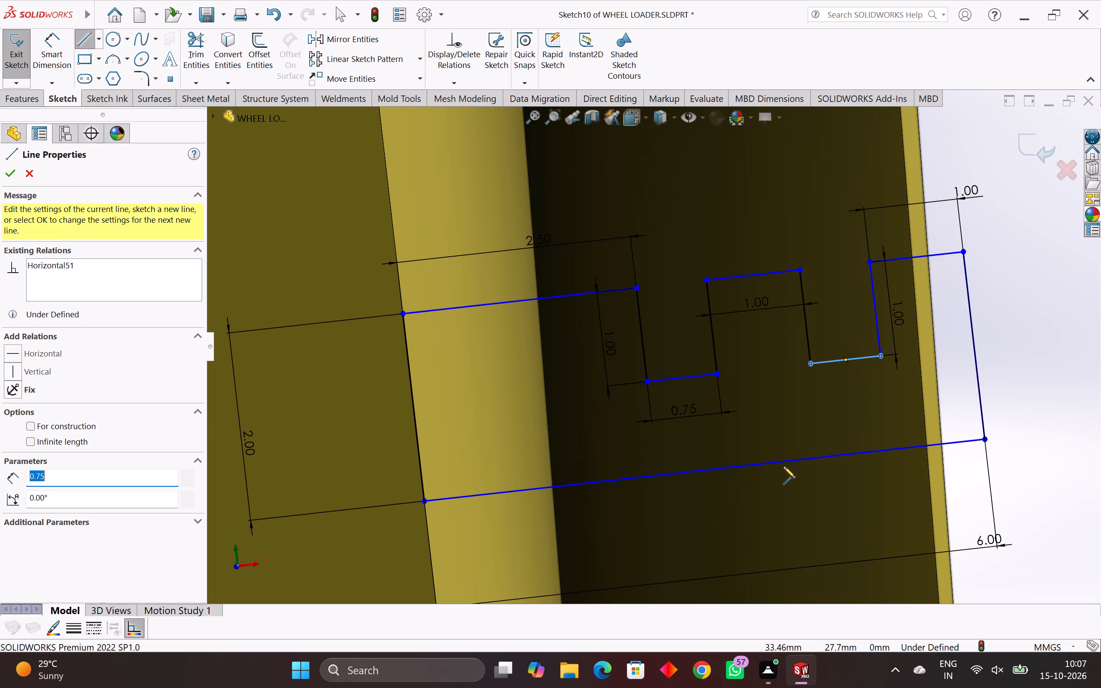
scroll(797, 454, "down", 5)
middle_click_drag(795, 448, 776, 470)
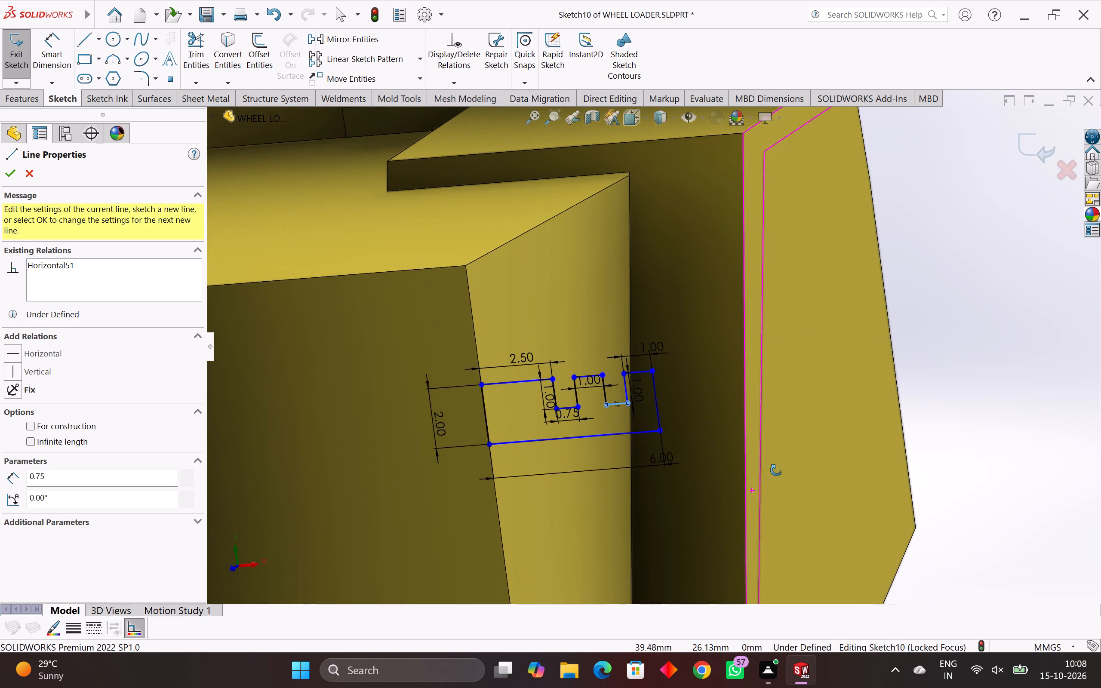
middle_click_drag(776, 470, 776, 471)
scroll(777, 471, "down", 7)
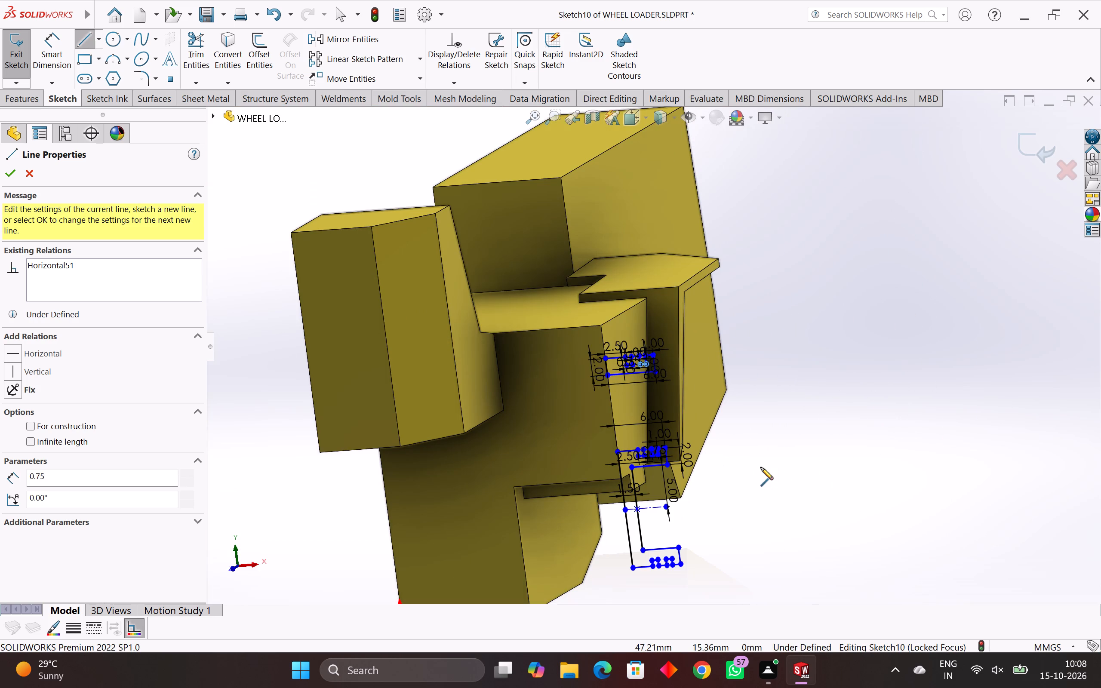
scroll(583, 355, "up", 3)
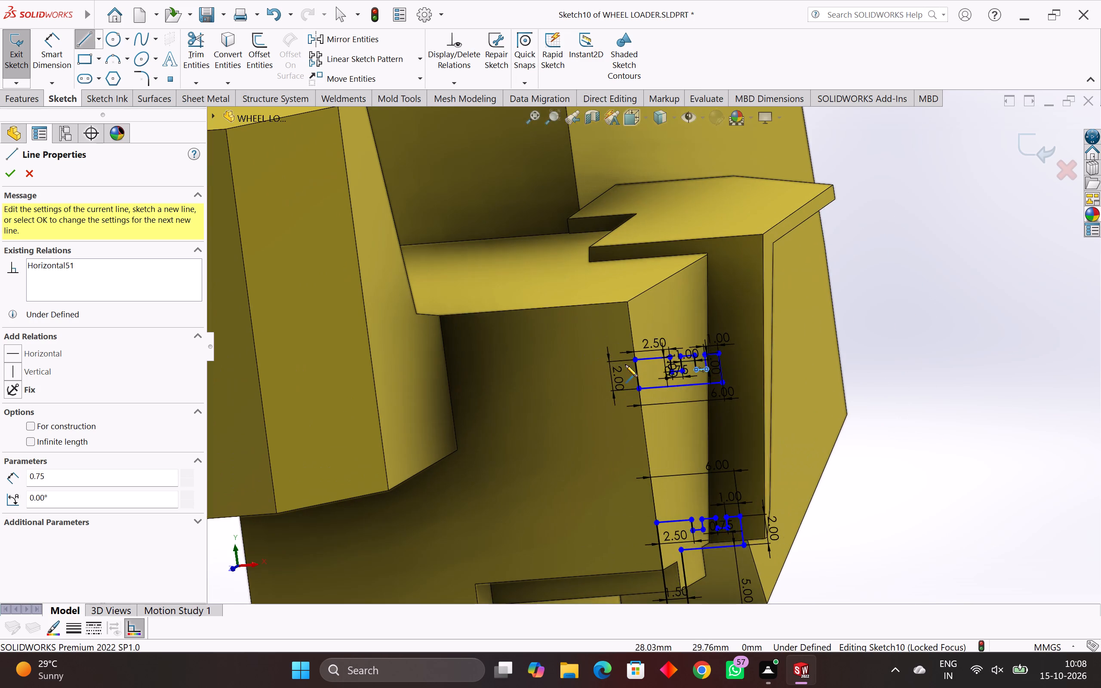
scroll(666, 377, "up", 11)
scroll(675, 377, "down", 8)
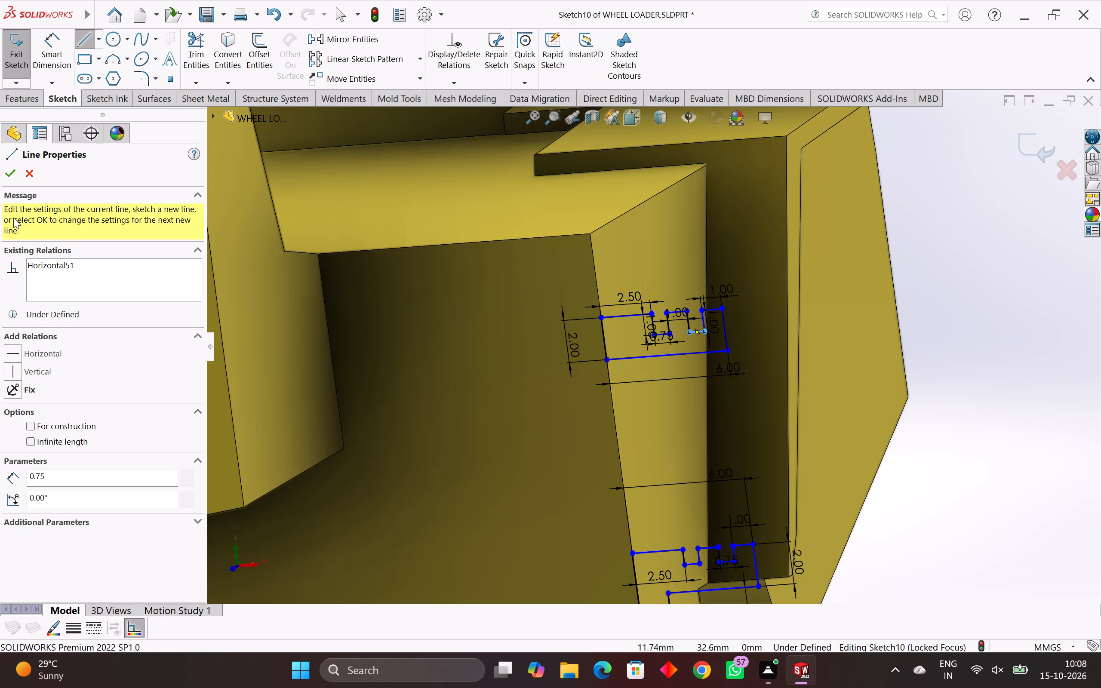
left_click(11, 173)
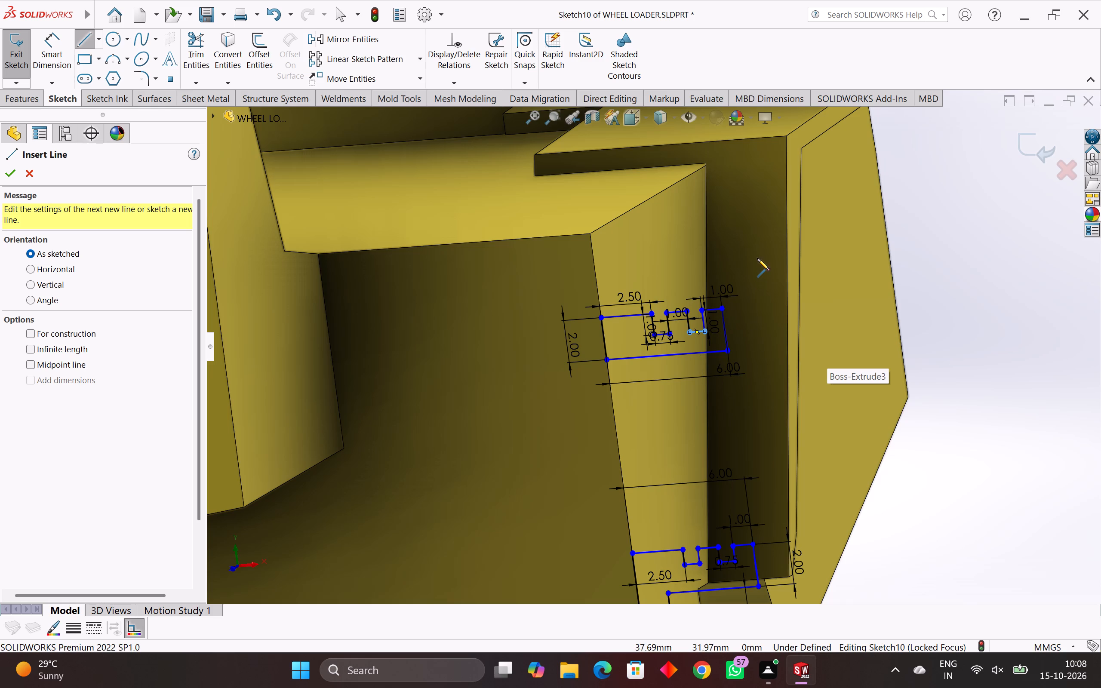
scroll(740, 391, "down", 8)
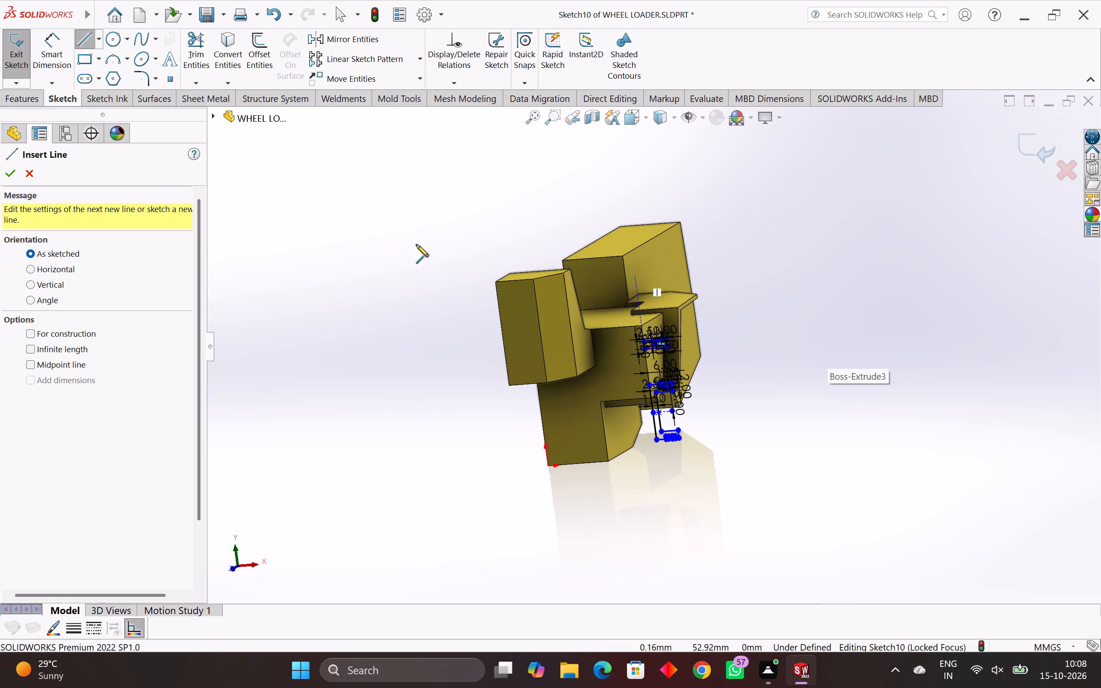
left_click(5, 172)
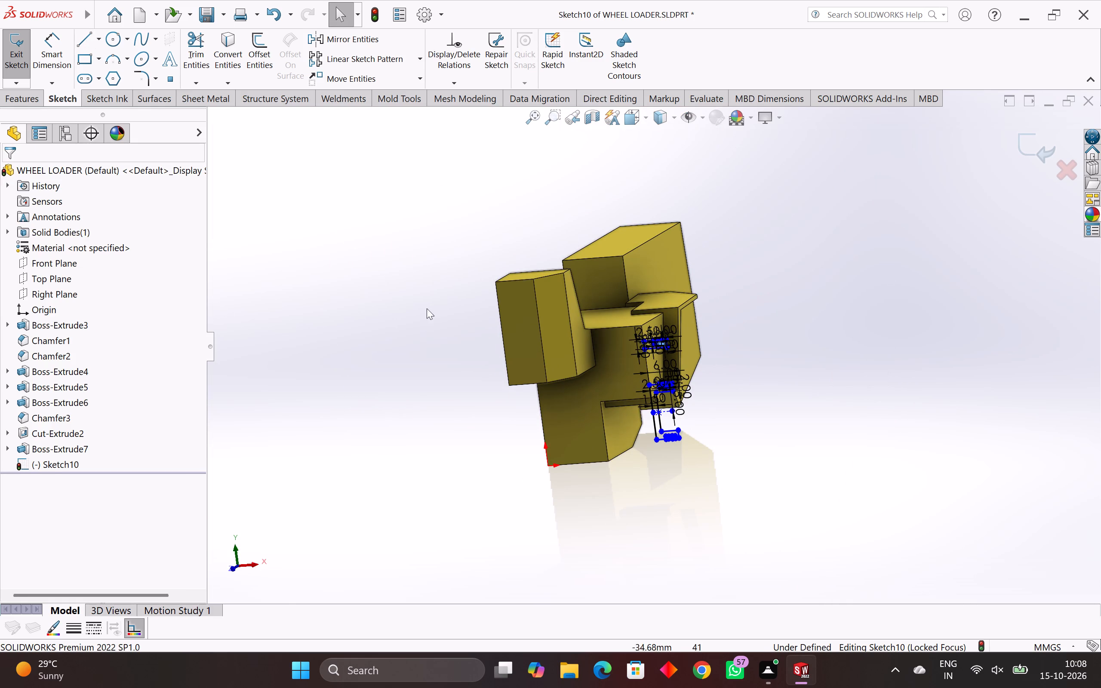
Run Fully Define Sketch on all the selected profile entities, with relations turned off so that only dimensions are applied.
left_click_drag(722, 282, 526, 549)
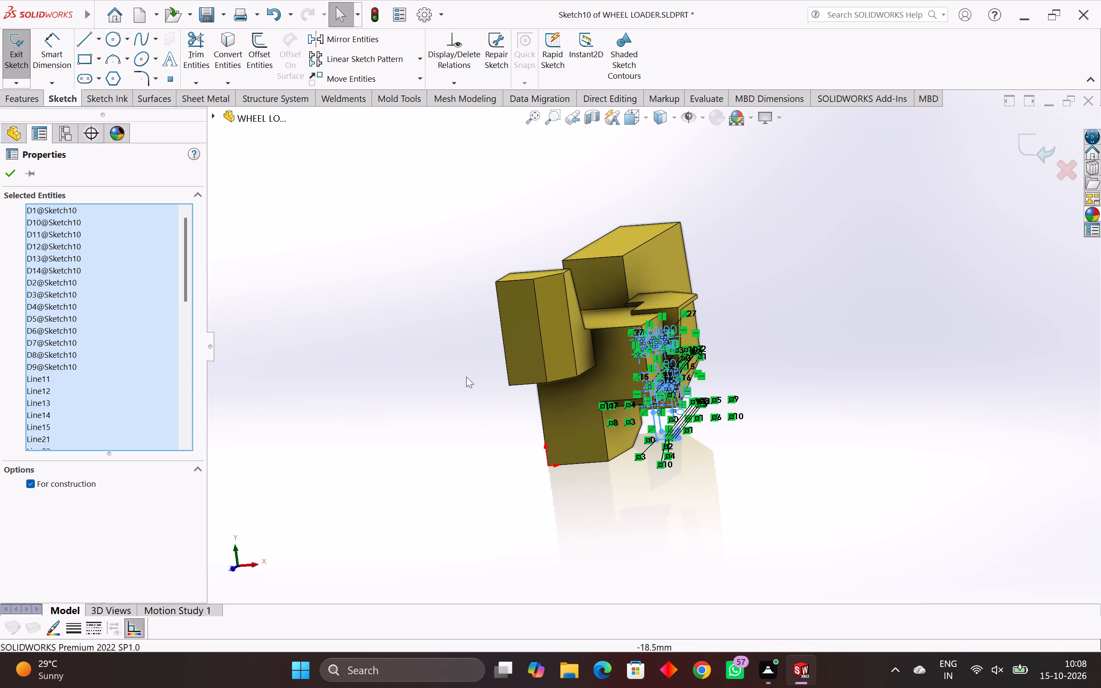
left_click(446, 90)
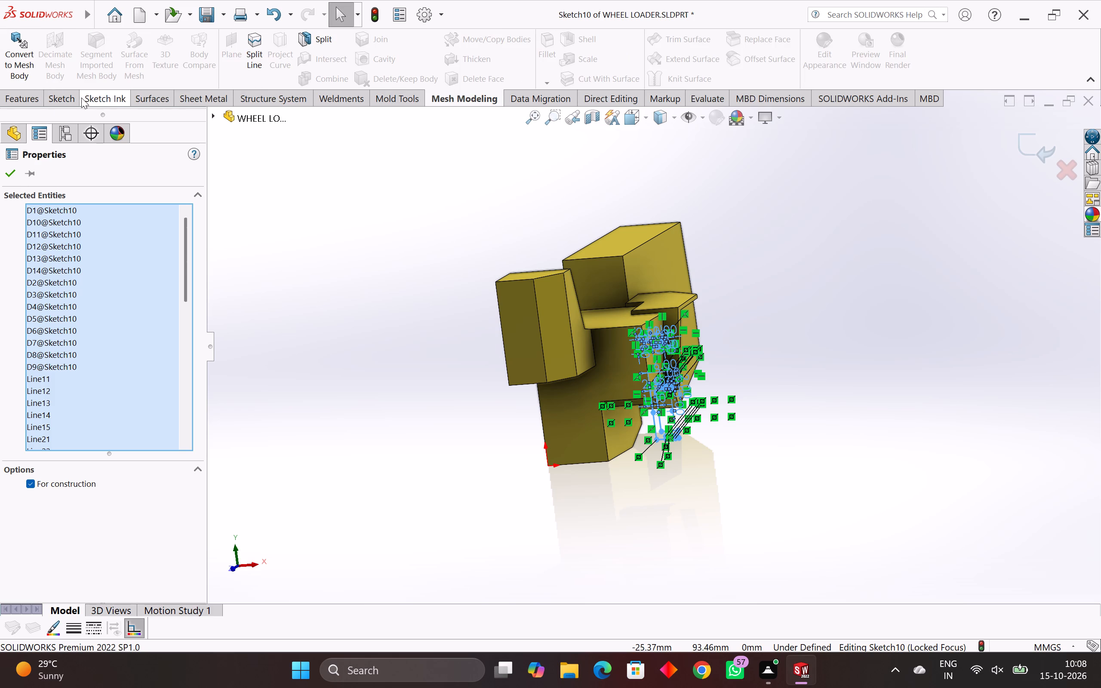
left_click(63, 97)
left_click(454, 87)
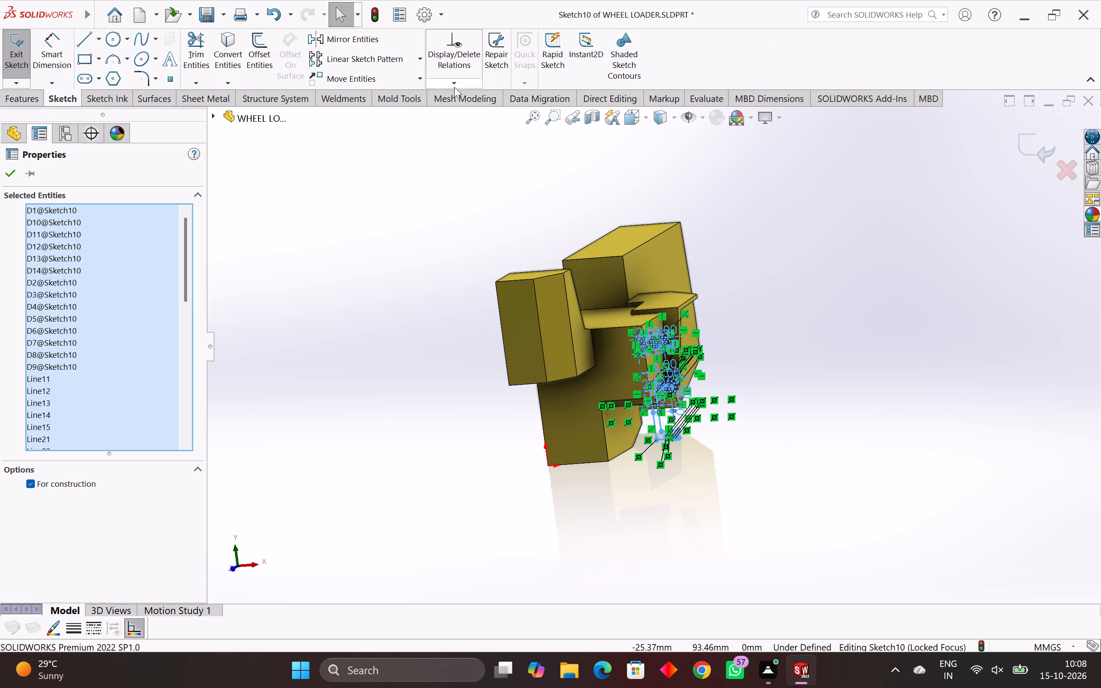
left_click(474, 131)
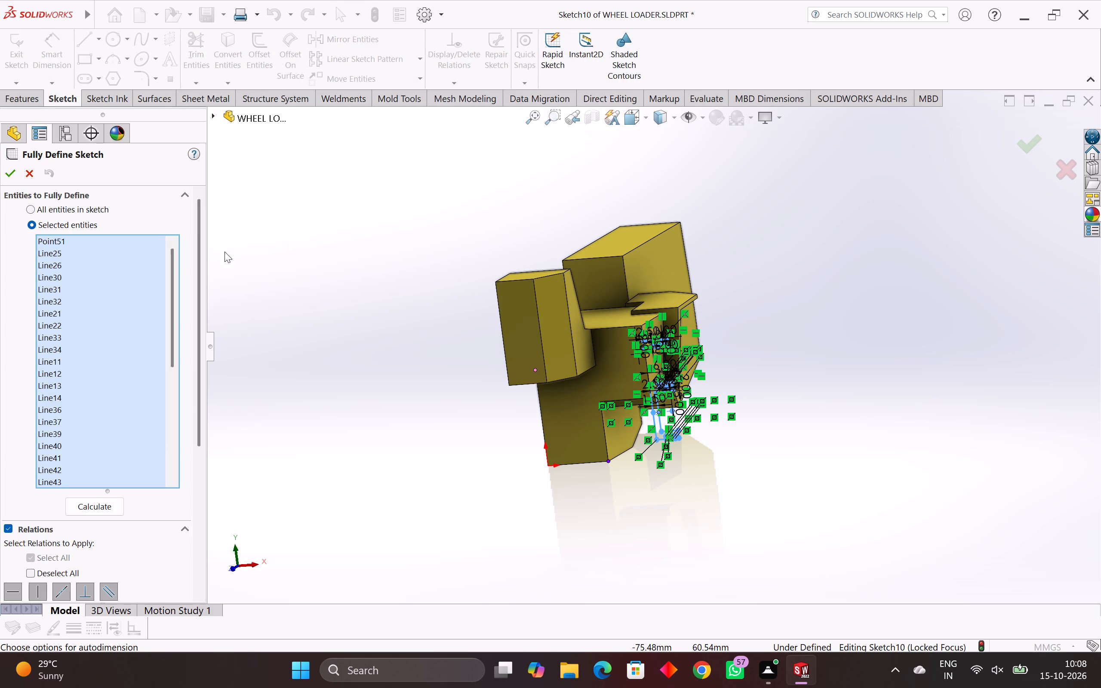
left_click(96, 509)
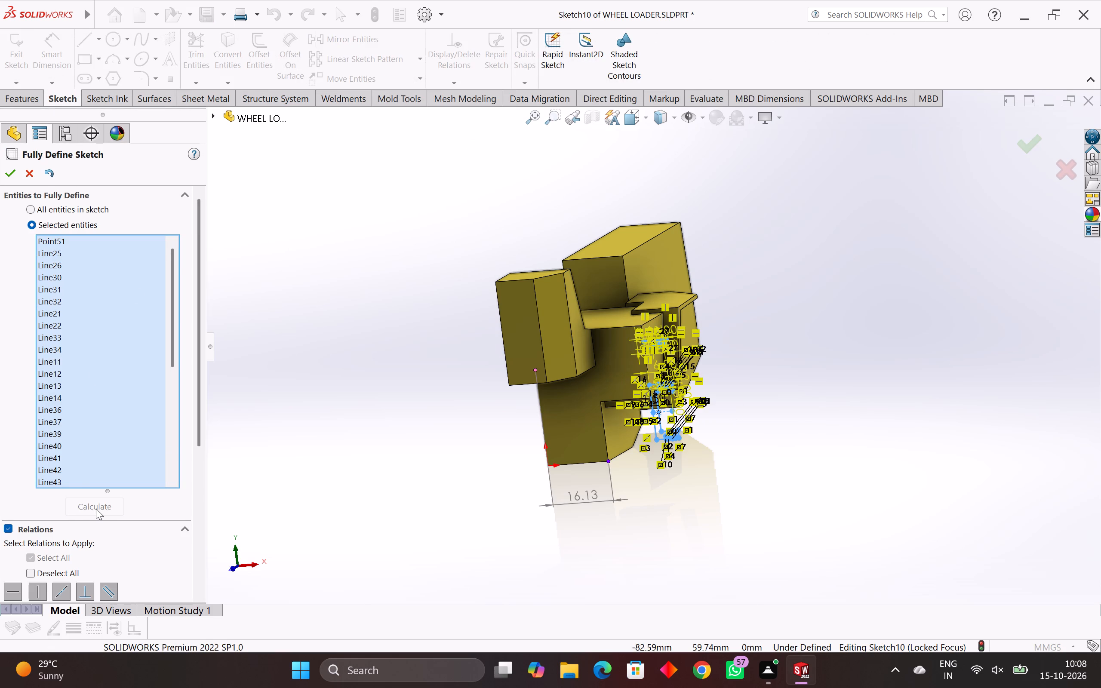
scroll(134, 517, "down", 1)
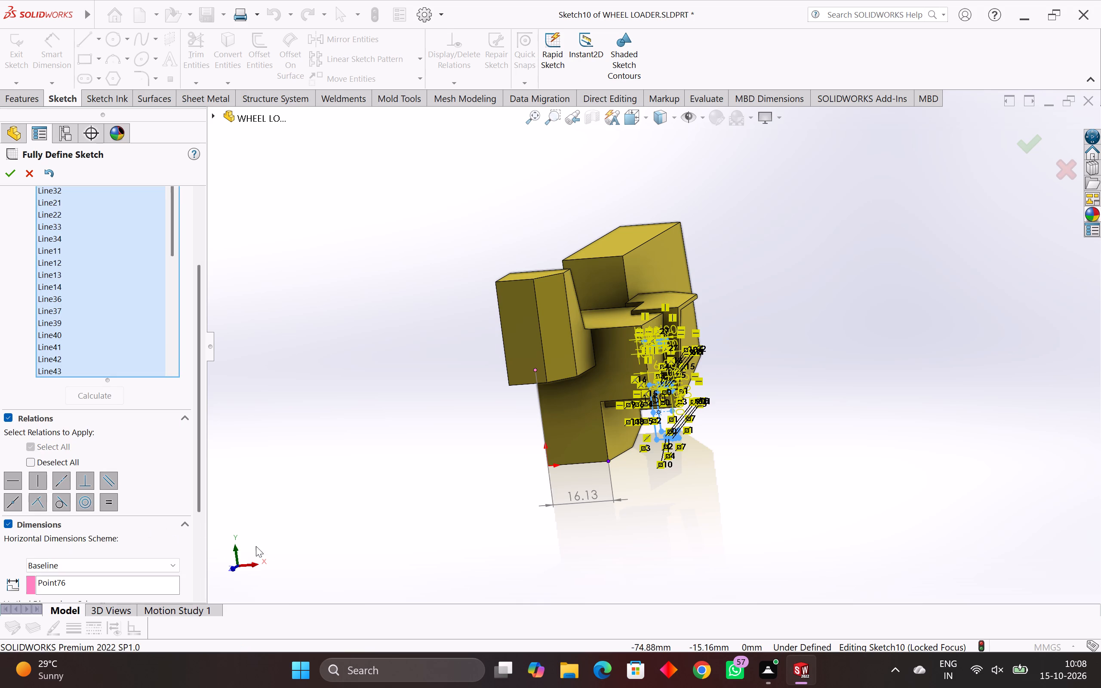
left_click(11, 416)
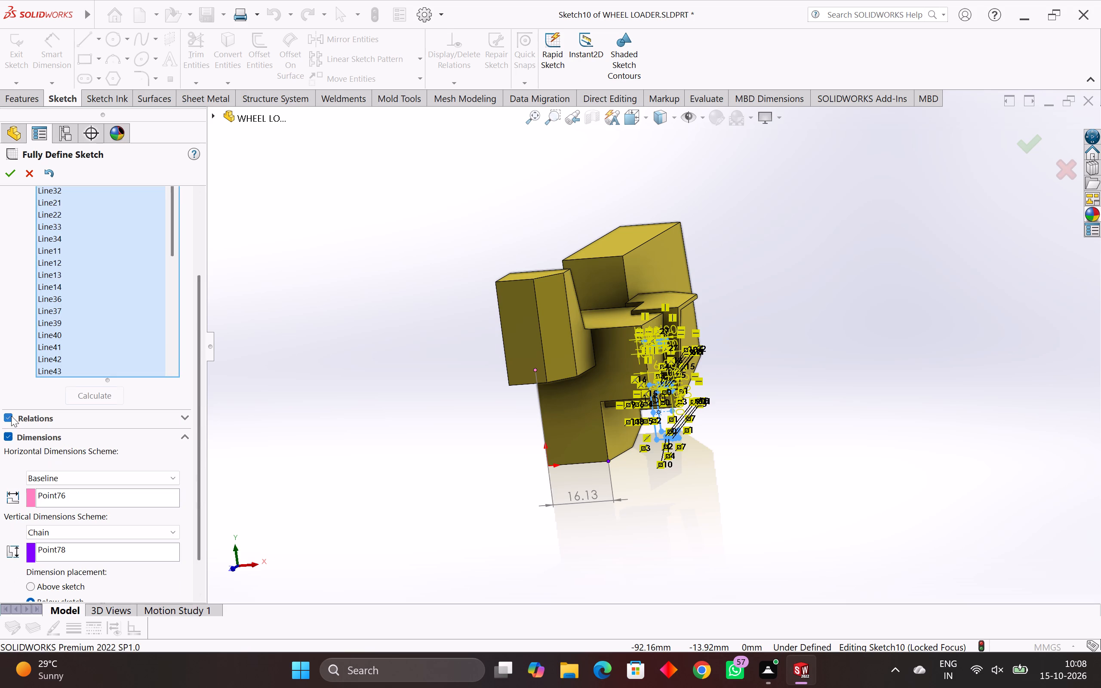
left_click(90, 395)
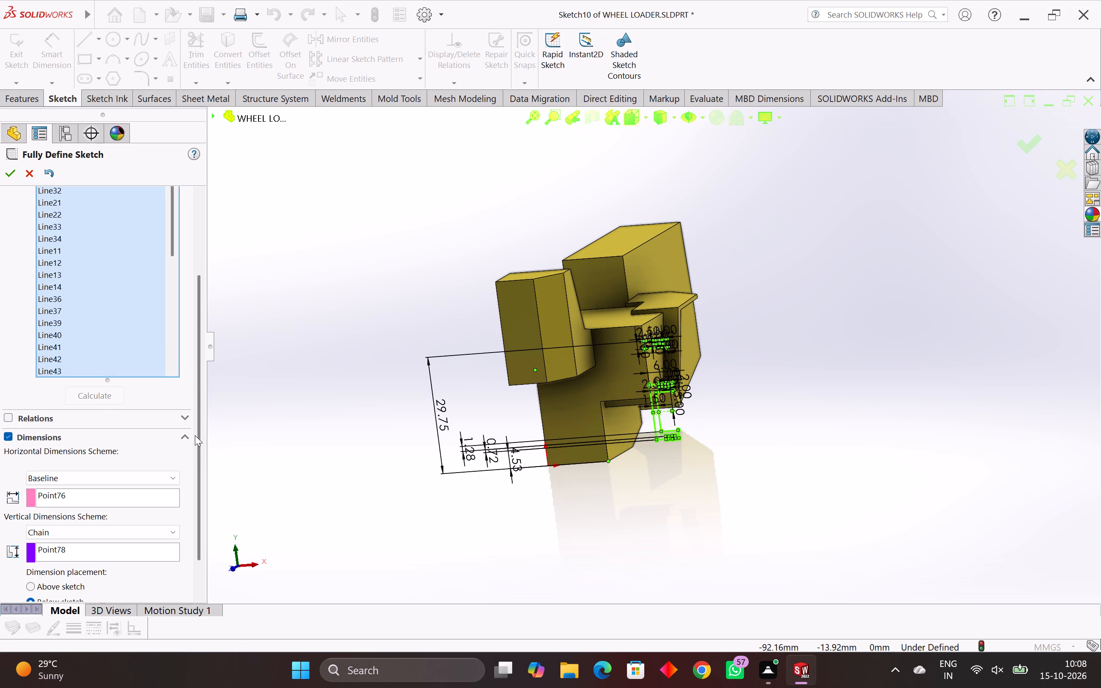
scroll(175, 433, "down", 1)
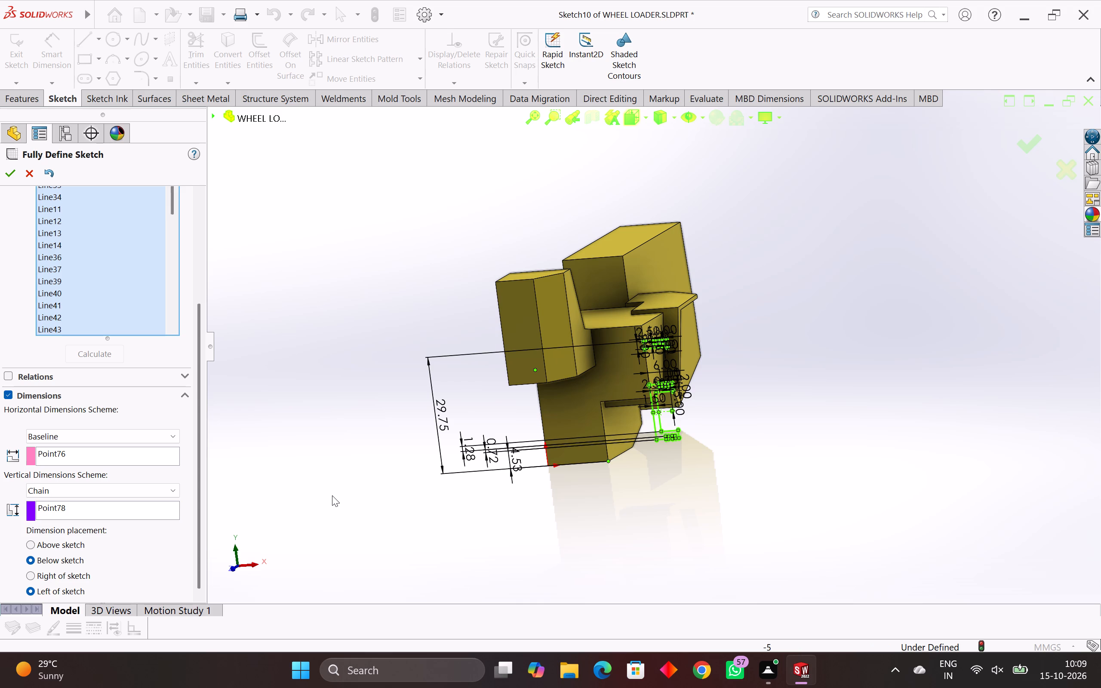
scroll(601, 386, "up", 4)
scroll(674, 356, "up", 5)
scroll(763, 276, "up", 6)
scroll(761, 254, "down", 6)
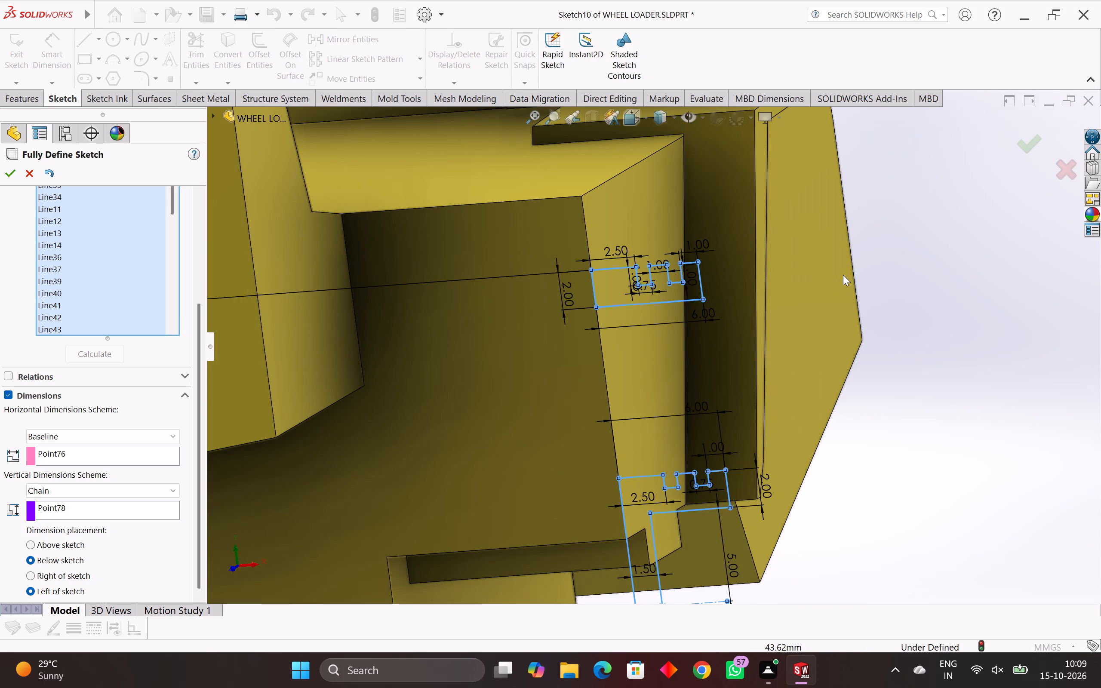
left_click(843, 275)
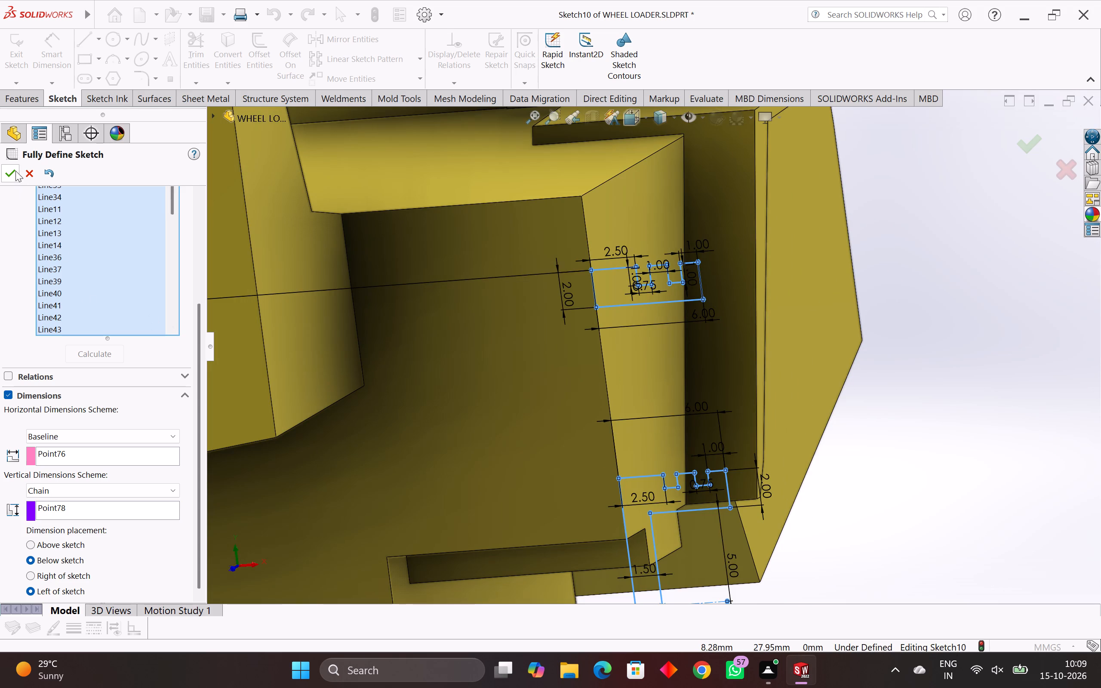
left_click(15, 170)
Examine the upper, middle and lower notched ends of the sketch for lines that are still under defined.
scroll(681, 275, "up", 3)
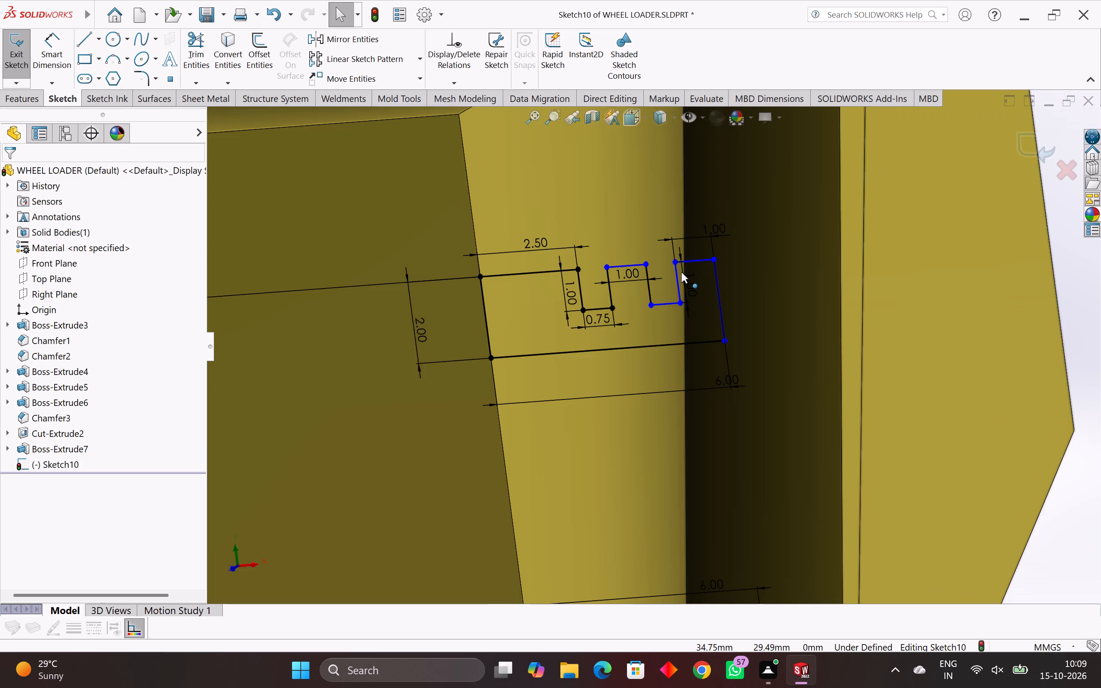
scroll(681, 272, "up", 4)
scroll(677, 259, "down", 10)
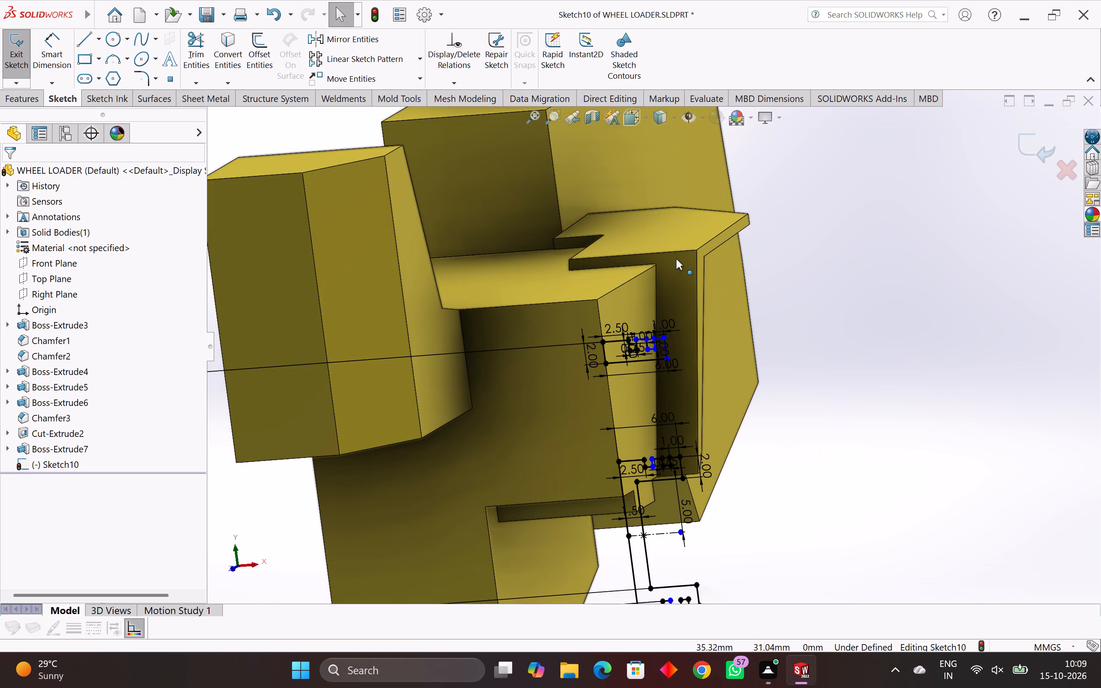
scroll(680, 298, "down", 4)
scroll(661, 462, "up", 8)
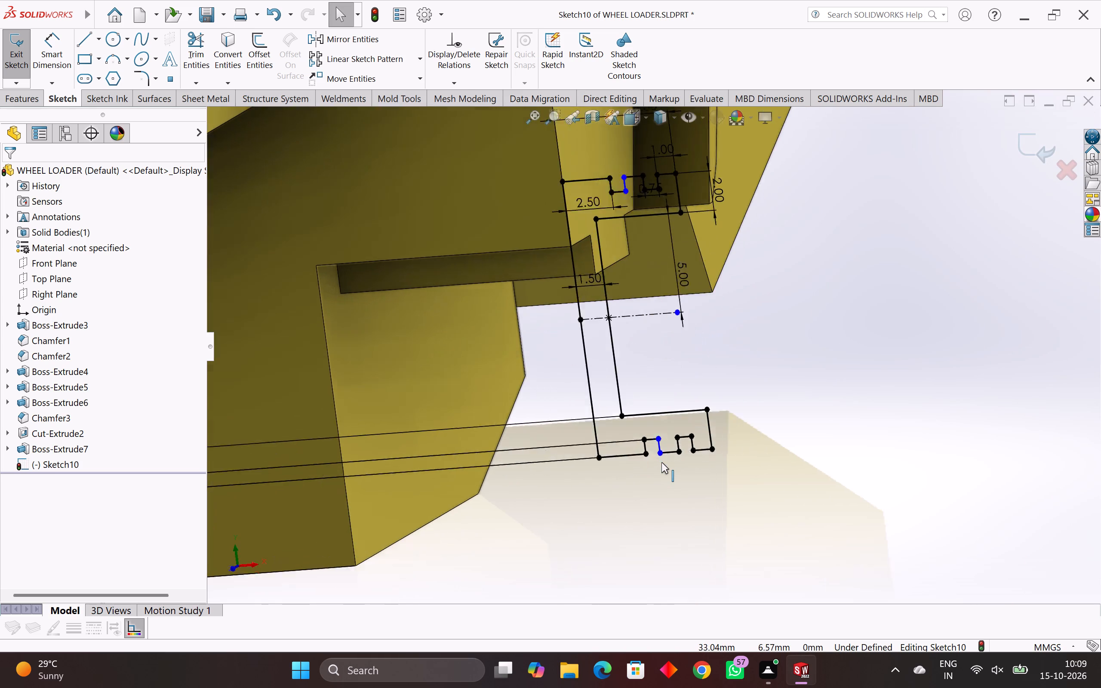
scroll(661, 462, "up", 2)
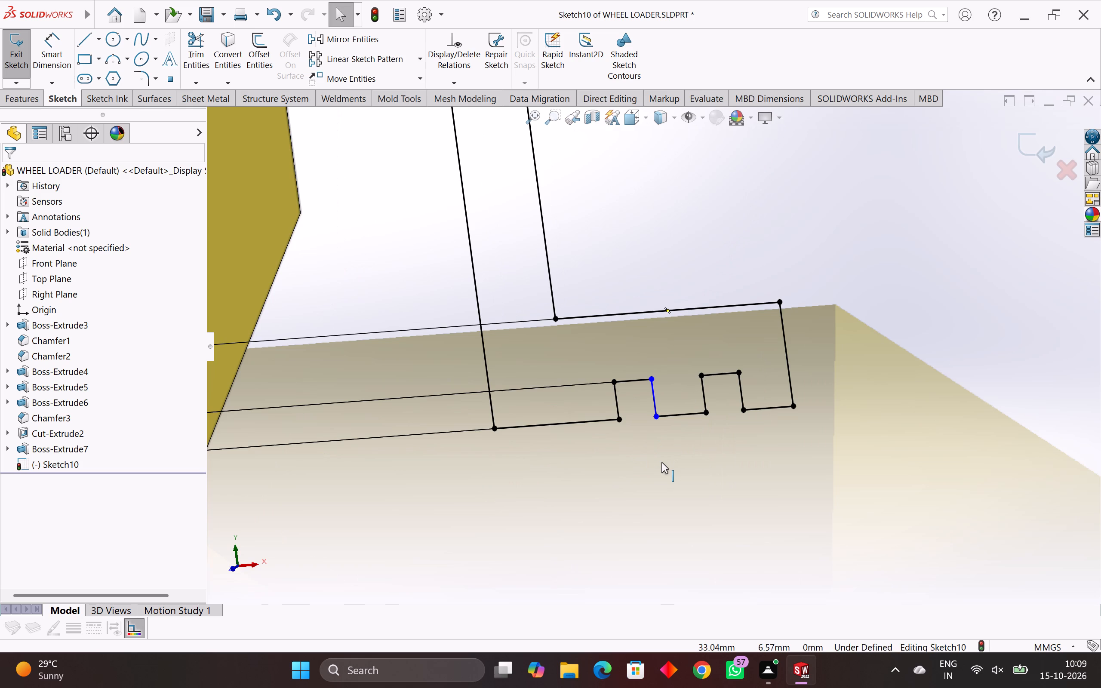
scroll(676, 468, "down", 5)
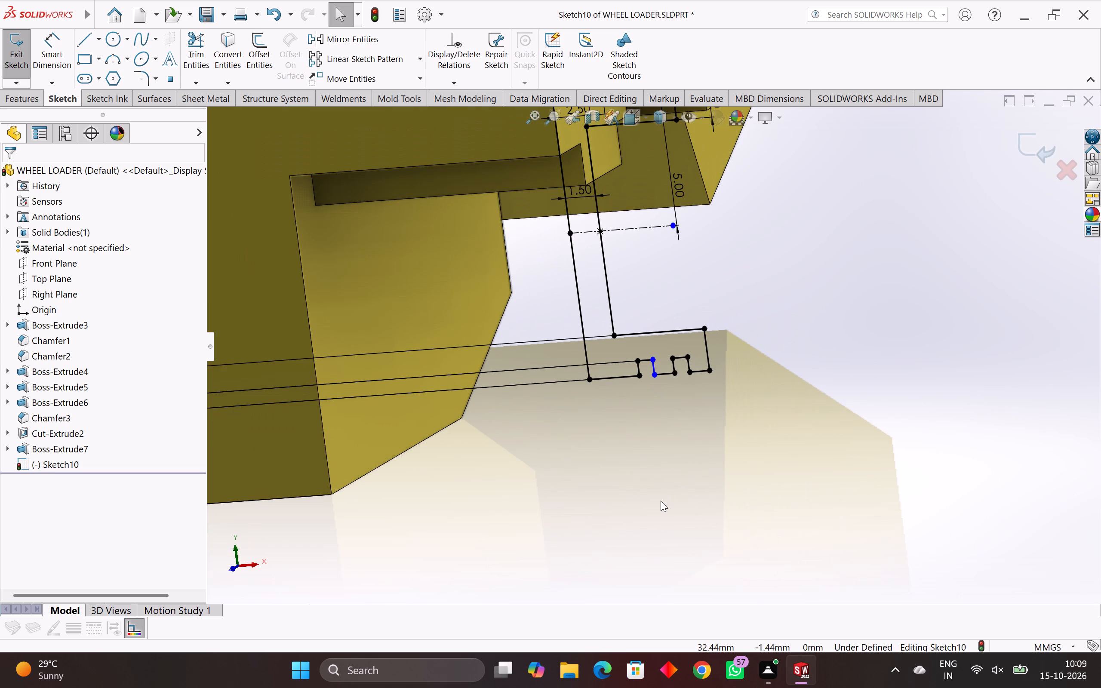
key("Escape")
key("Escape")
key("Escape")
scroll(661, 501, "down", 5)
scroll(673, 466, "down", 3)
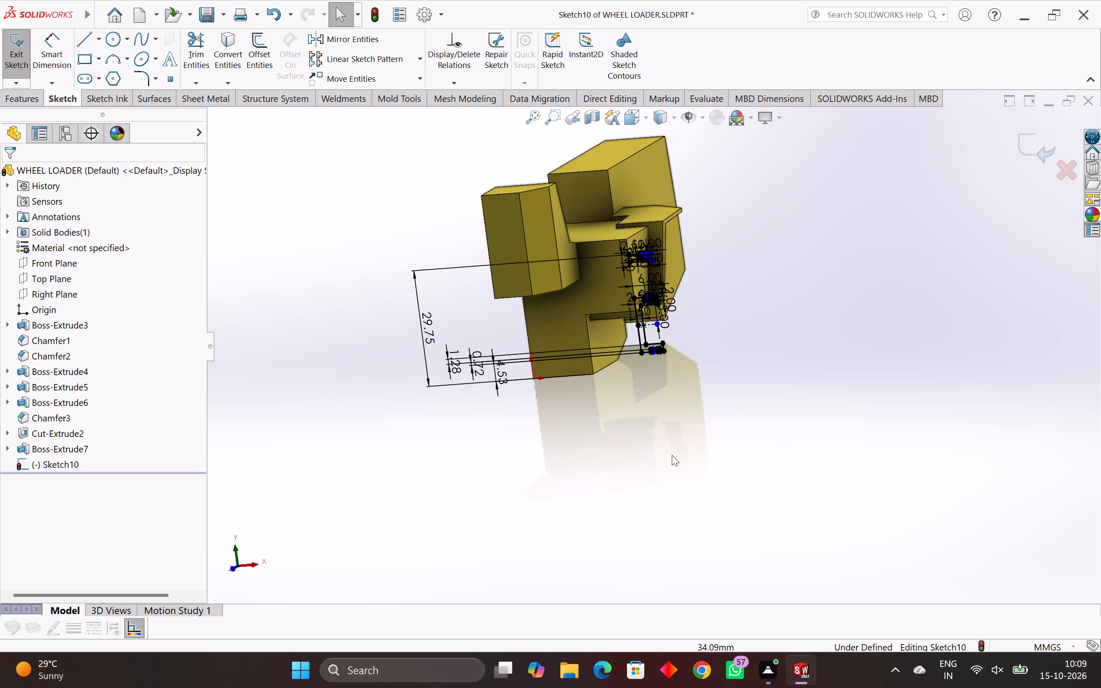
scroll(682, 396, "up", 5)
scroll(579, 160, "up", 5)
scroll(579, 160, "down", 6)
scroll(631, 281, "up", 6)
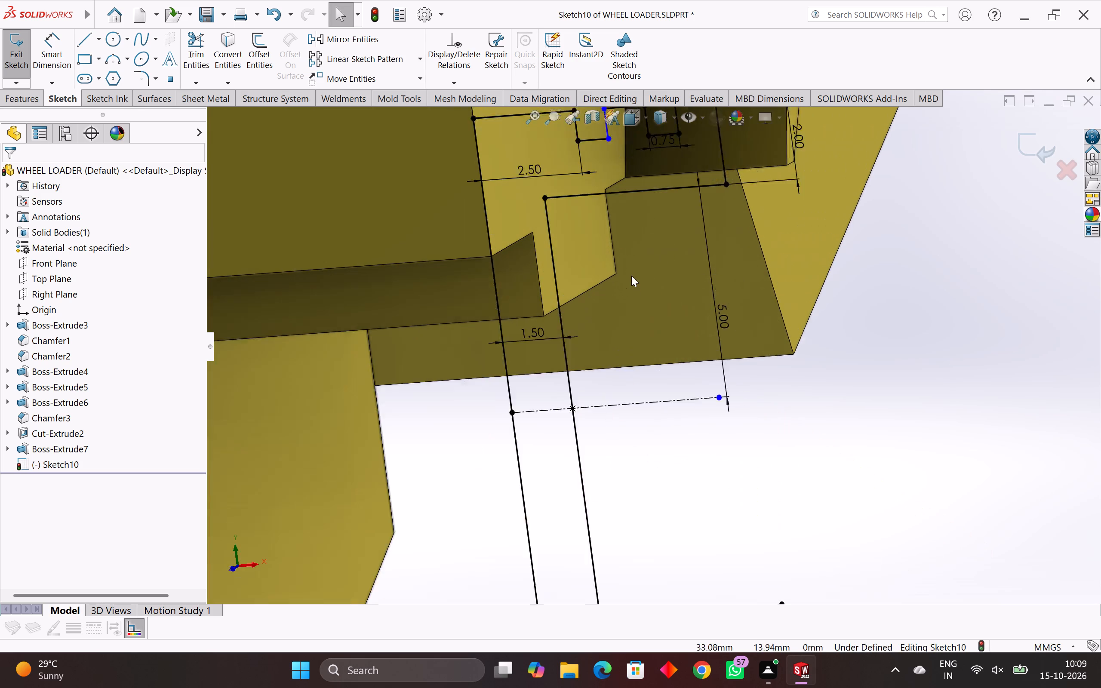
scroll(613, 187, "down", 4)
scroll(638, 219, "up", 5)
scroll(625, 341, "up", 1)
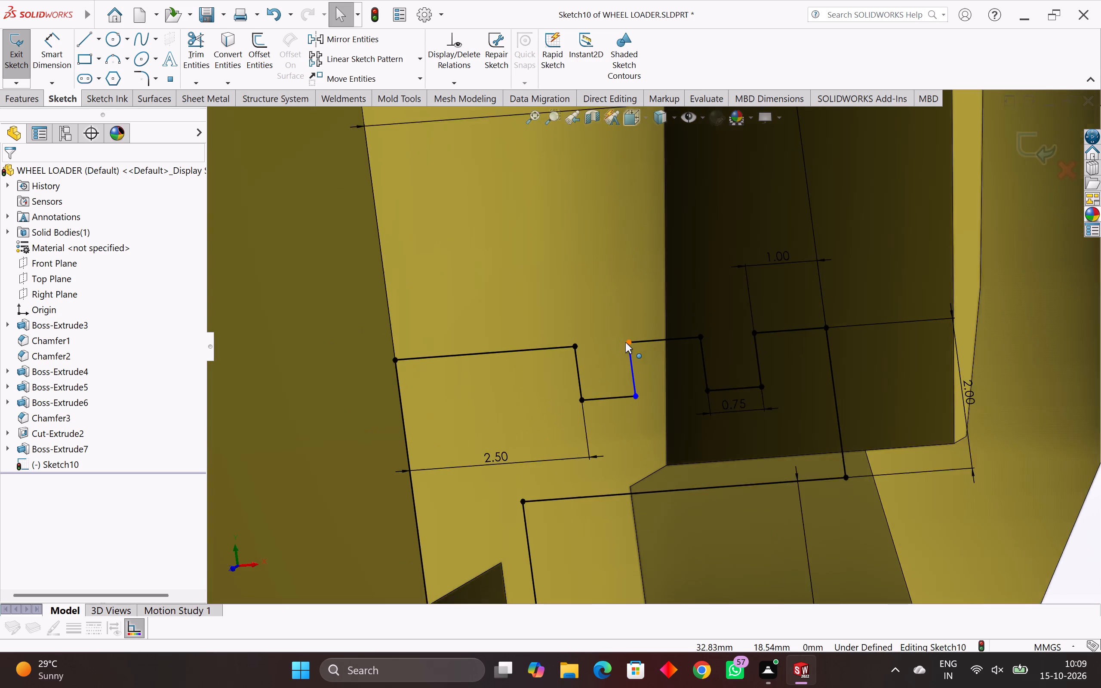
scroll(625, 342, "up", 2)
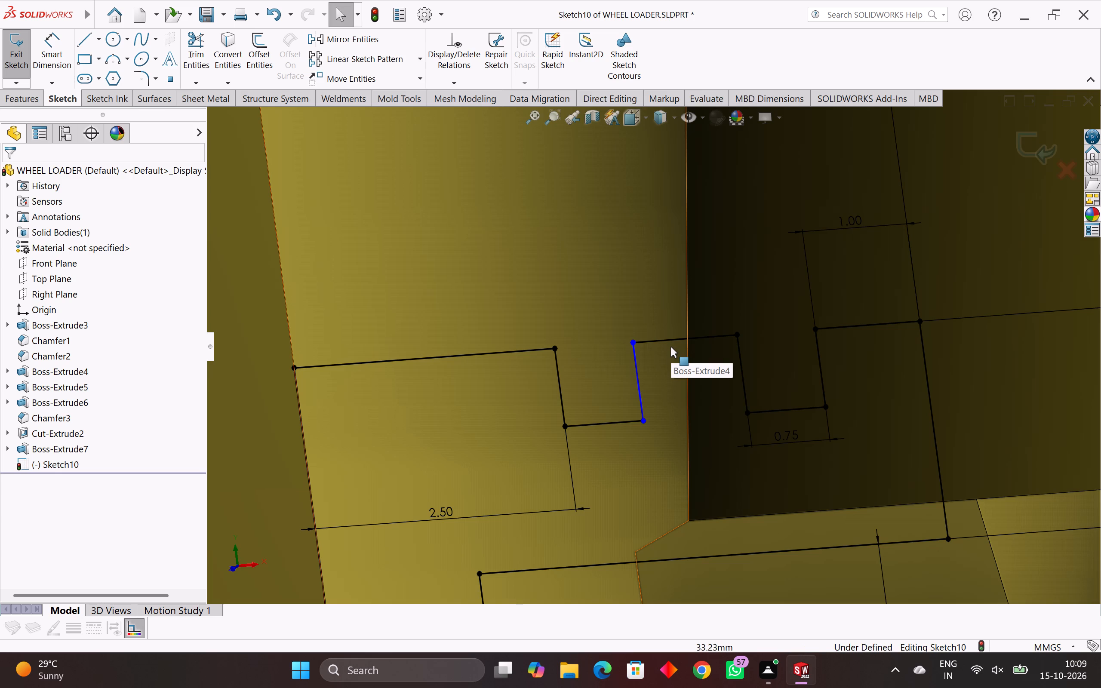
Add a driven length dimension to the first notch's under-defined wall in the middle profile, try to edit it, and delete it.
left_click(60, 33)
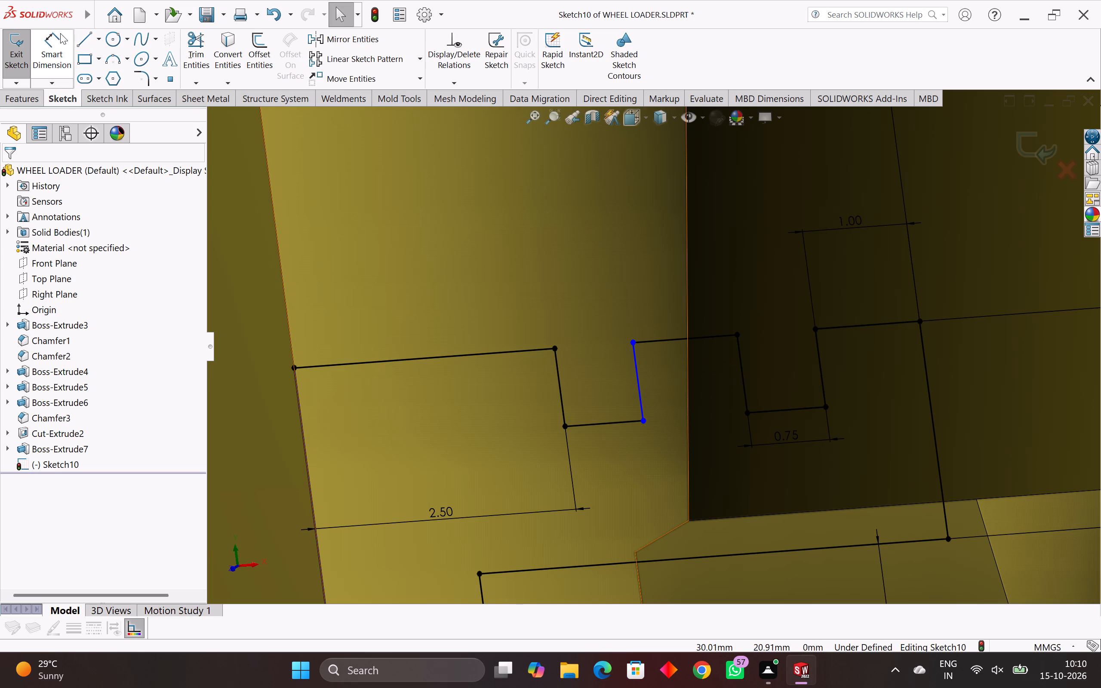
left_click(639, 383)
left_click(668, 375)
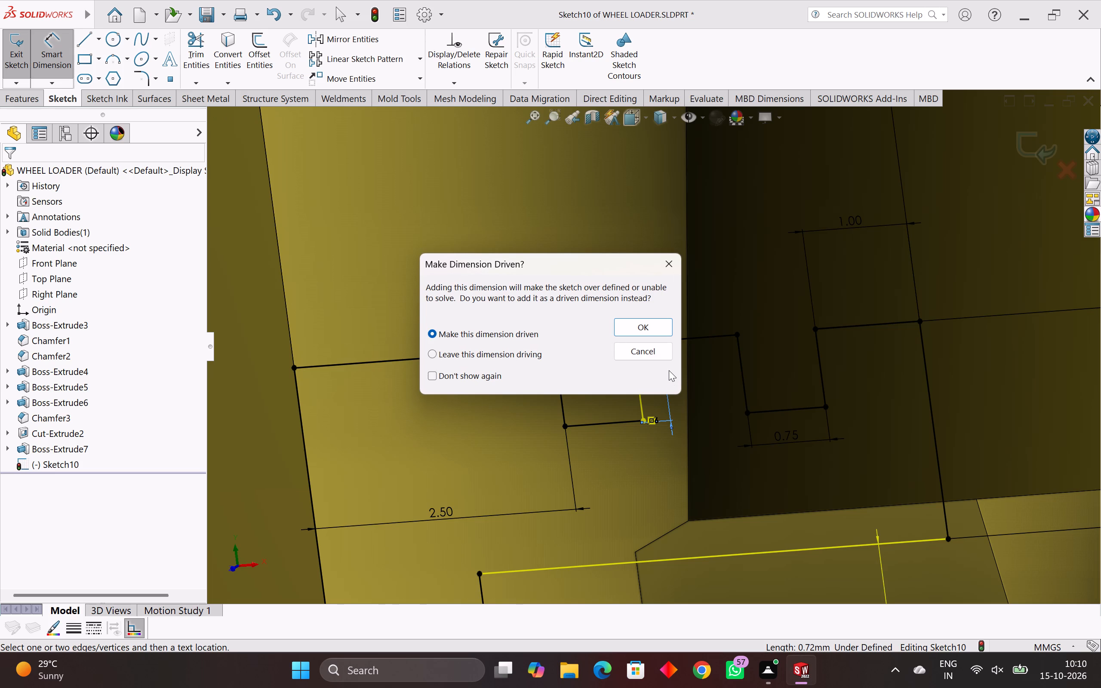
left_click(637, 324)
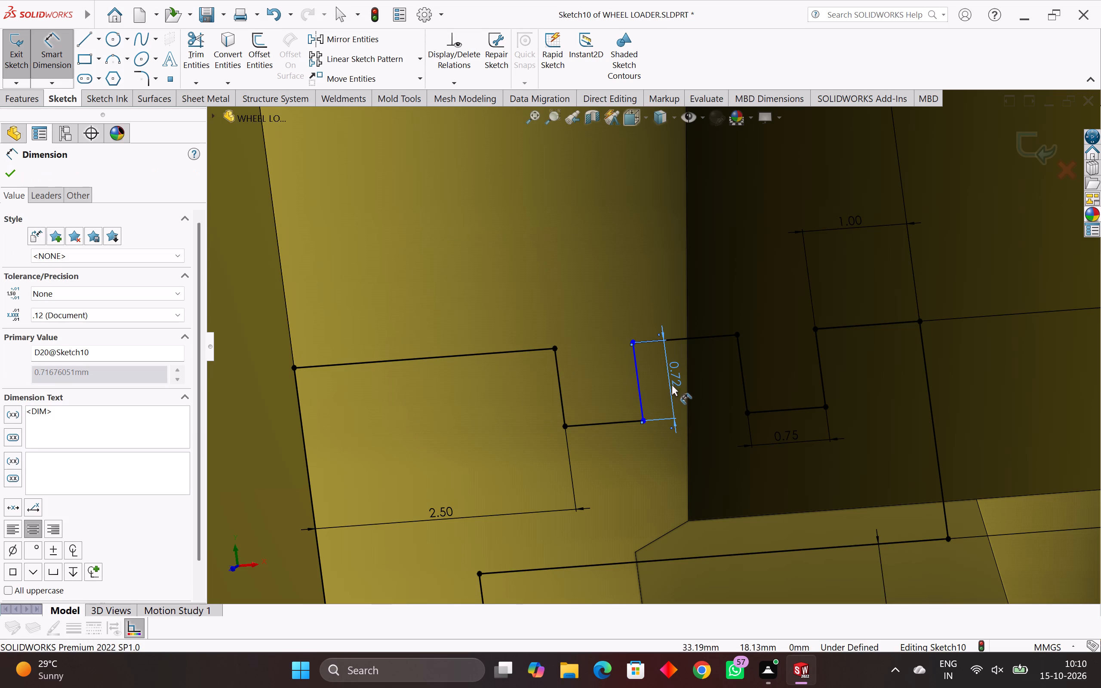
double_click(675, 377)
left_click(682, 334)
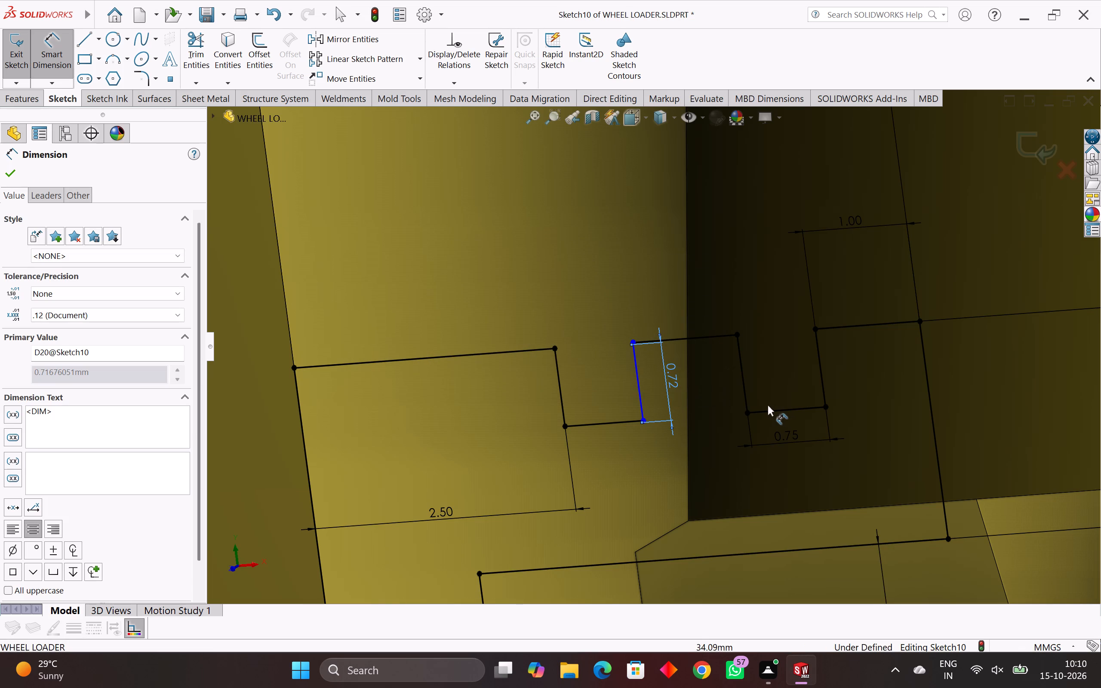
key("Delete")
Delete the 2 mm height dimension from the end of the middle notched profile.
scroll(707, 441, "down", 4)
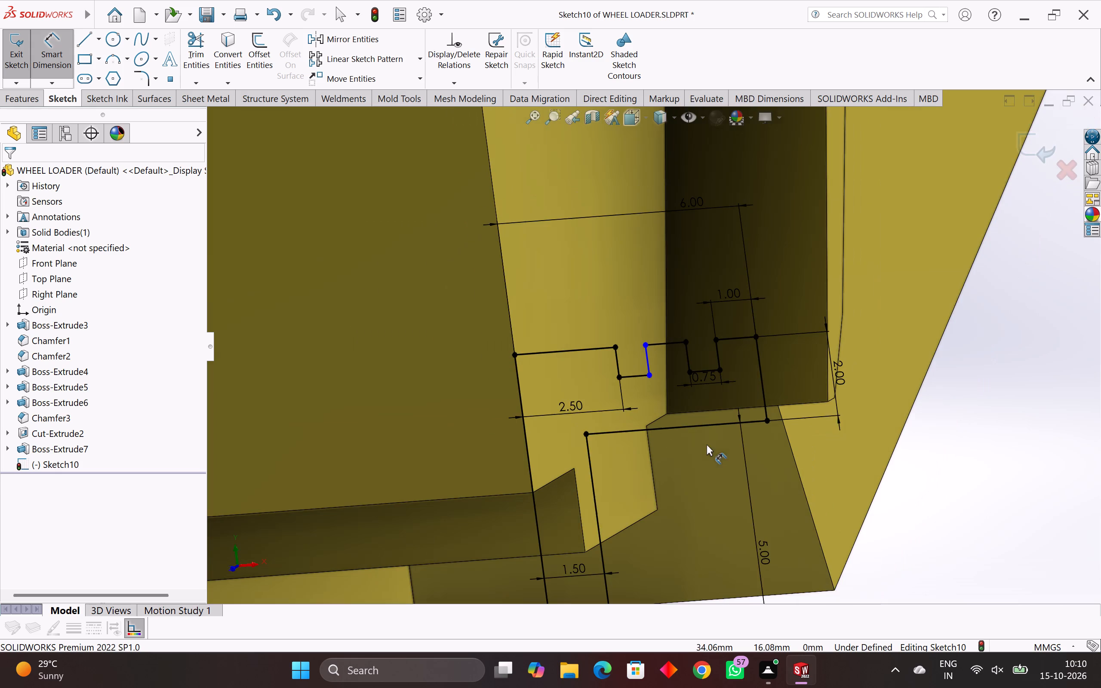
scroll(790, 398, "up", 3)
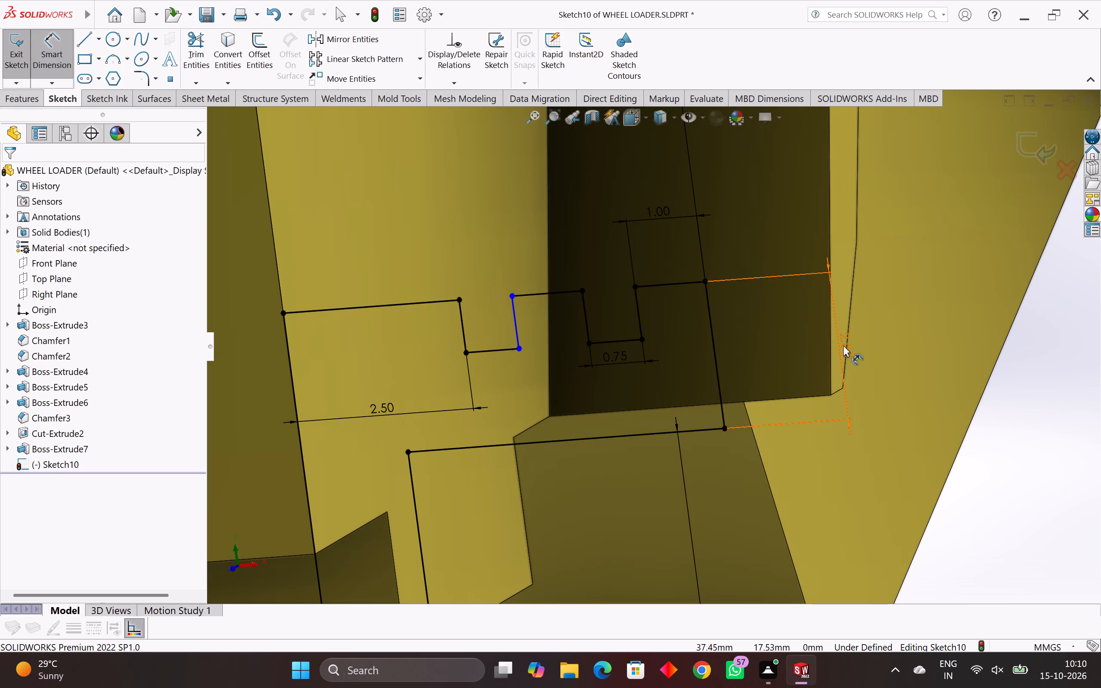
left_click(843, 345)
key("Delete")
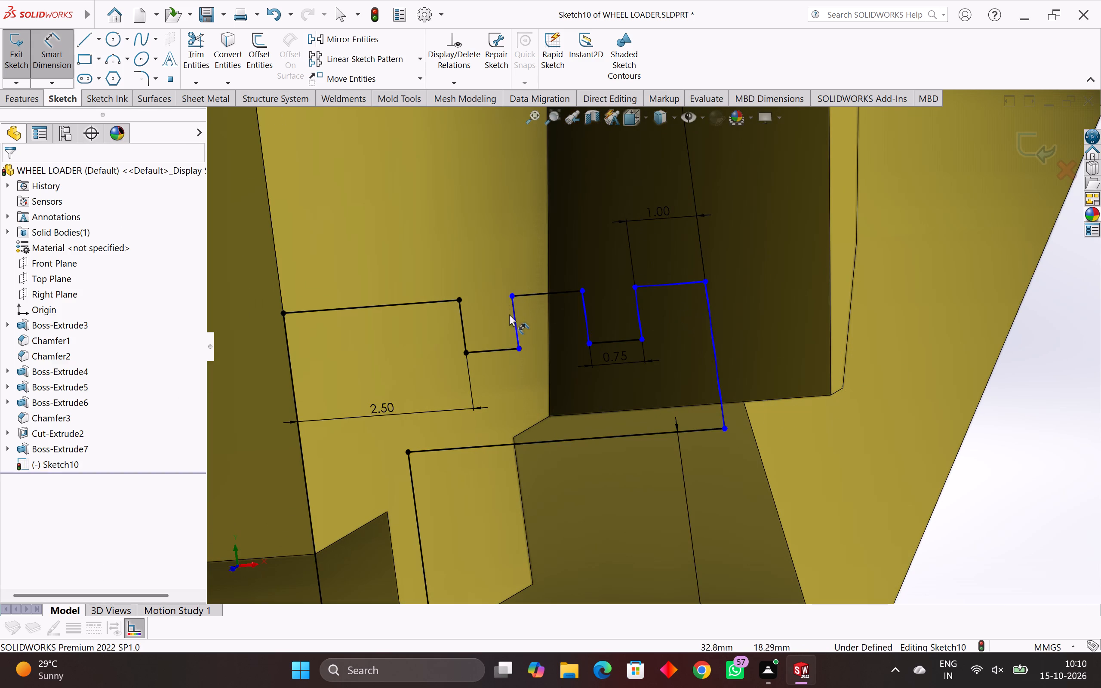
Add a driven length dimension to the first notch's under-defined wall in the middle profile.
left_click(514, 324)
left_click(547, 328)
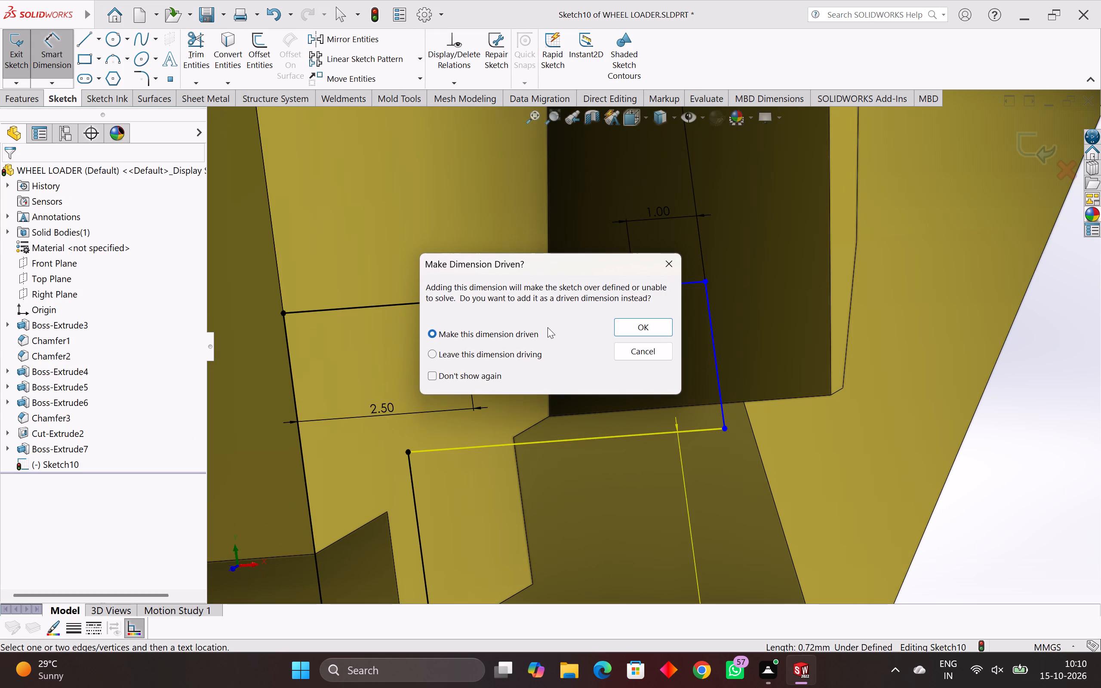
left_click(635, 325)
Delete the 0.75 mm width dimension from the second notch of the middle profile.
left_click(617, 353)
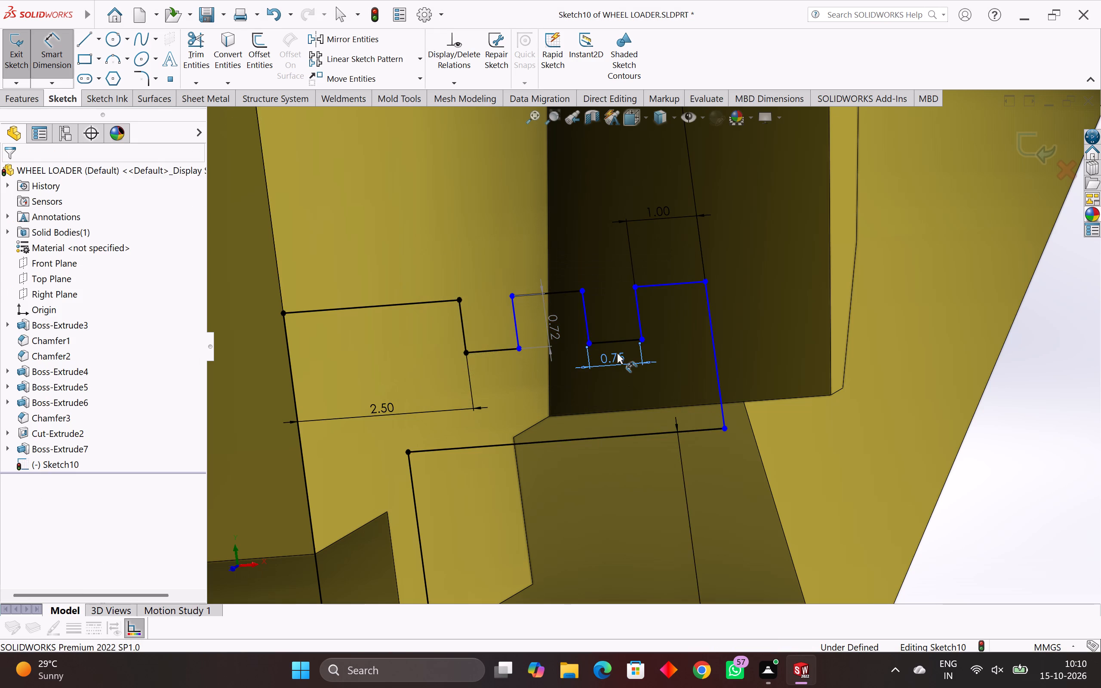
key("Delete")
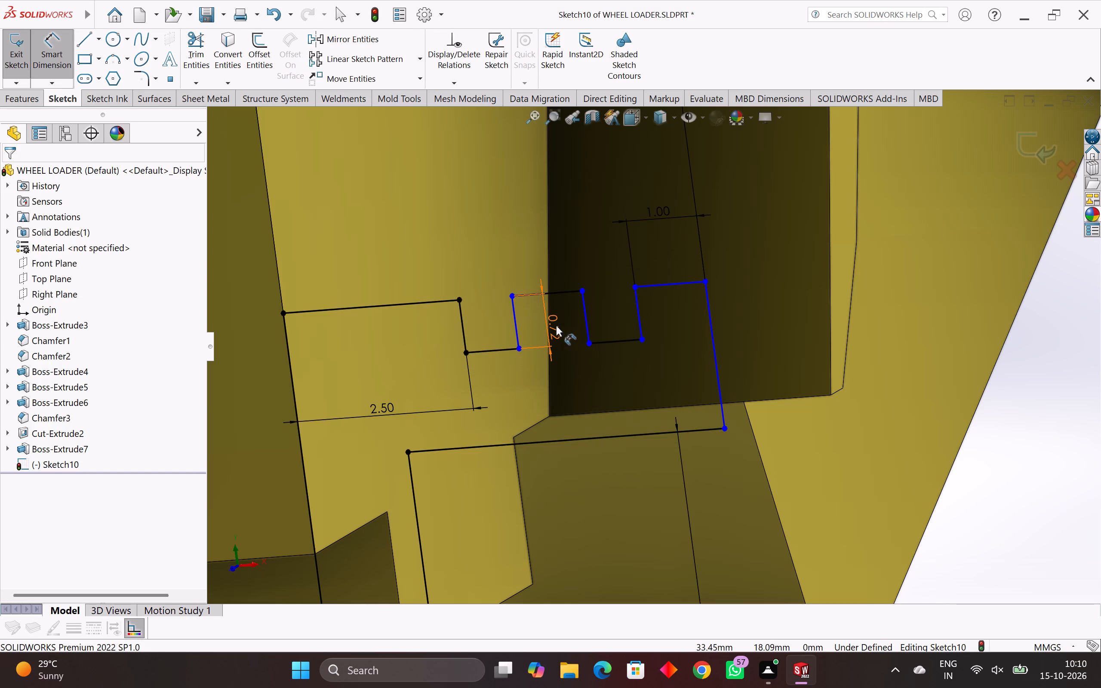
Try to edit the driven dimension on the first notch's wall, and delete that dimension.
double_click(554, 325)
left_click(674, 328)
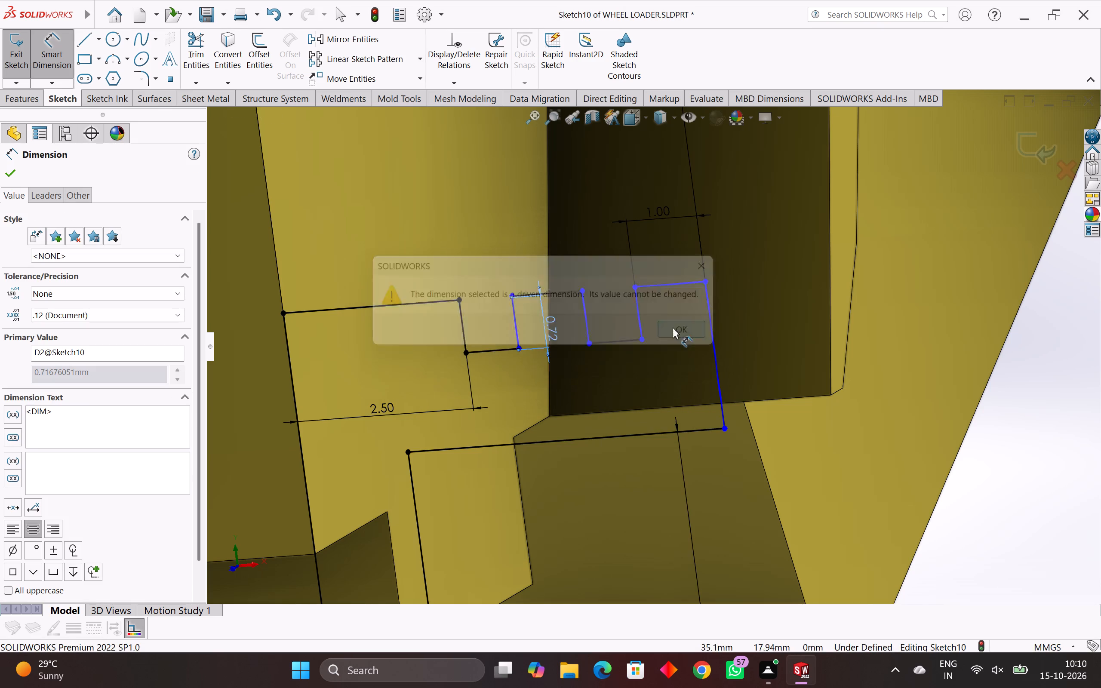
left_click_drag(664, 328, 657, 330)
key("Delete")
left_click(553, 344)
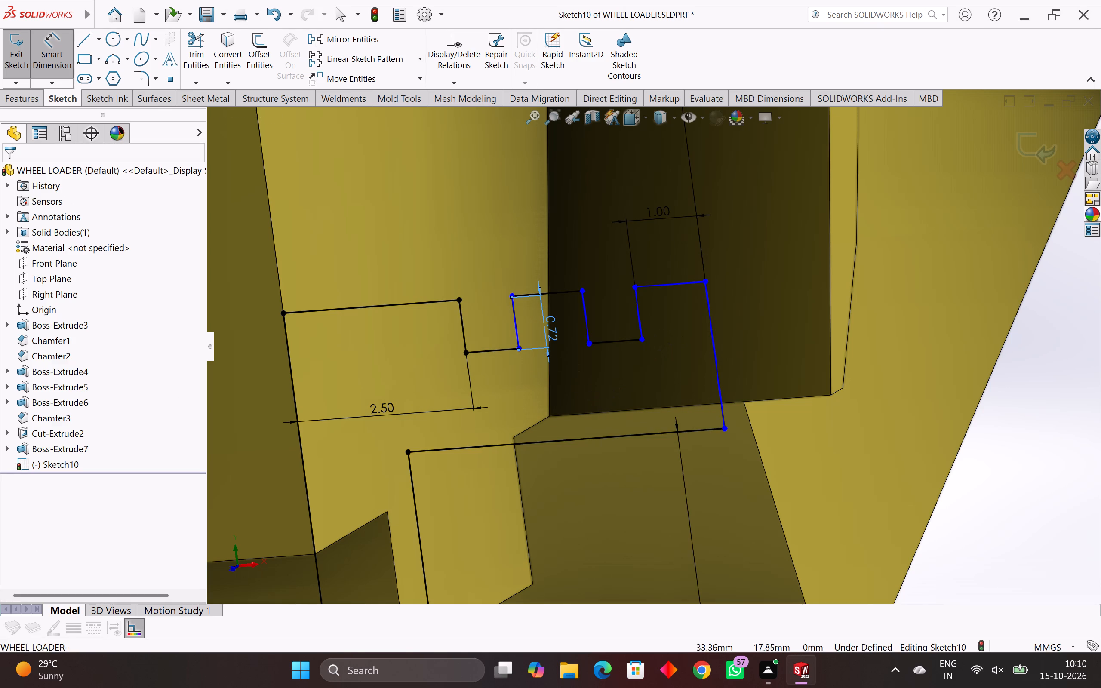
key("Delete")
Delete the four vertical dimensions 29.75, 1.28, 0.72 and 4.53 mm that locate the notched profiles beside the body.
scroll(645, 310, "down", 7)
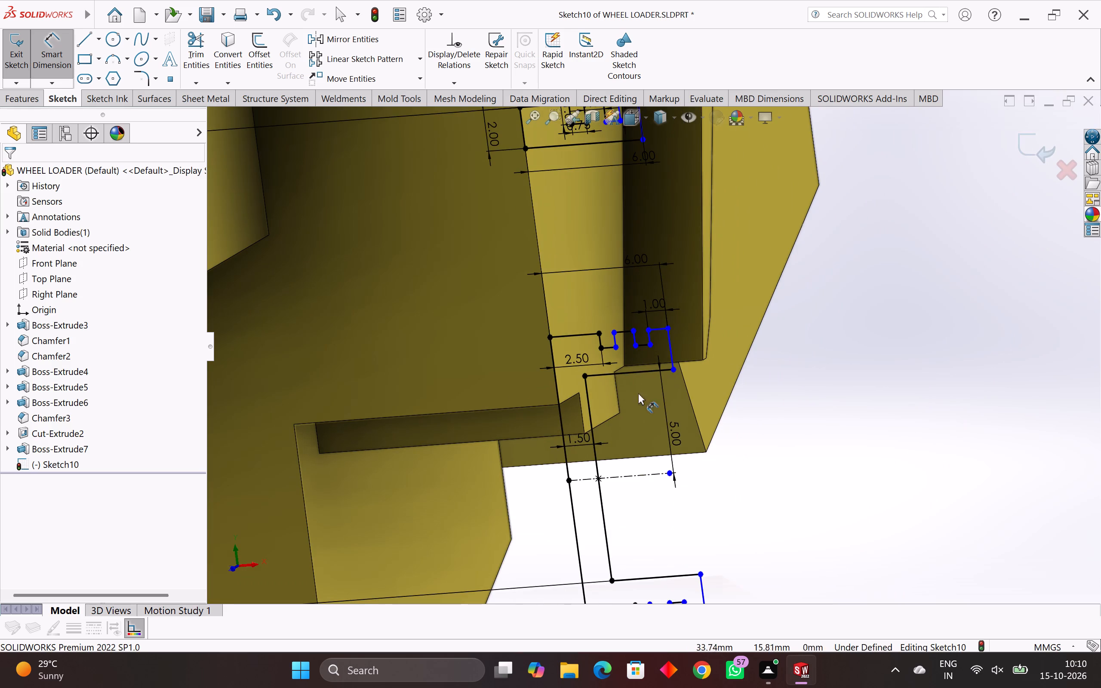
scroll(557, 452, "up", 3)
scroll(695, 422, "down", 5)
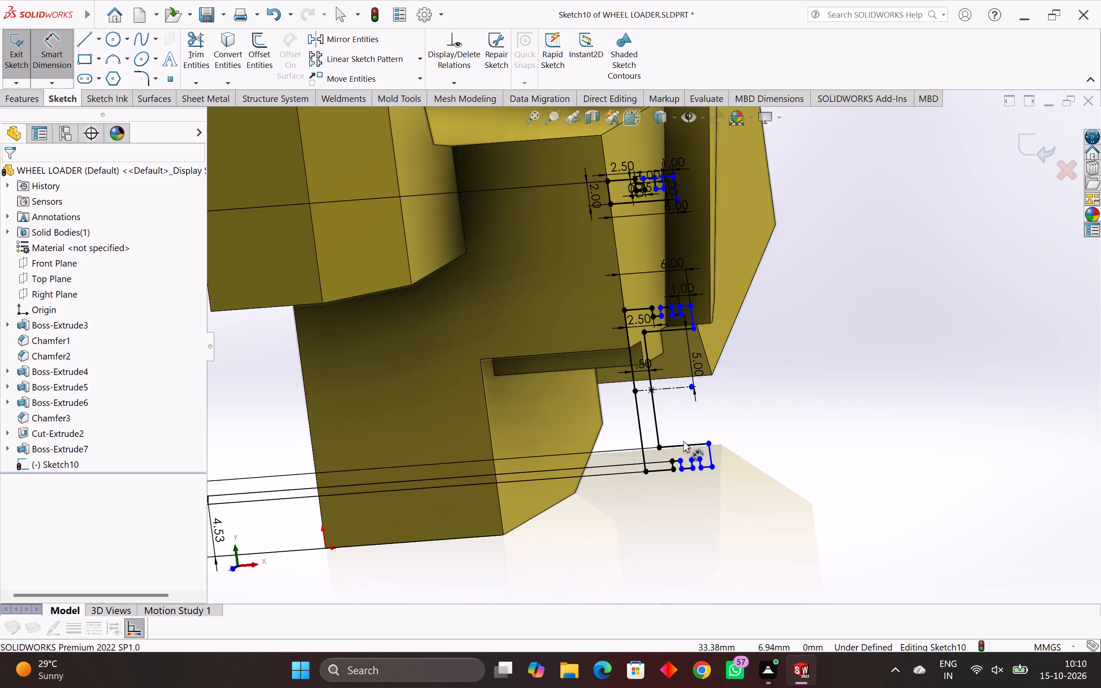
scroll(679, 442, "down", 4)
left_click_drag(428, 263, 415, 416)
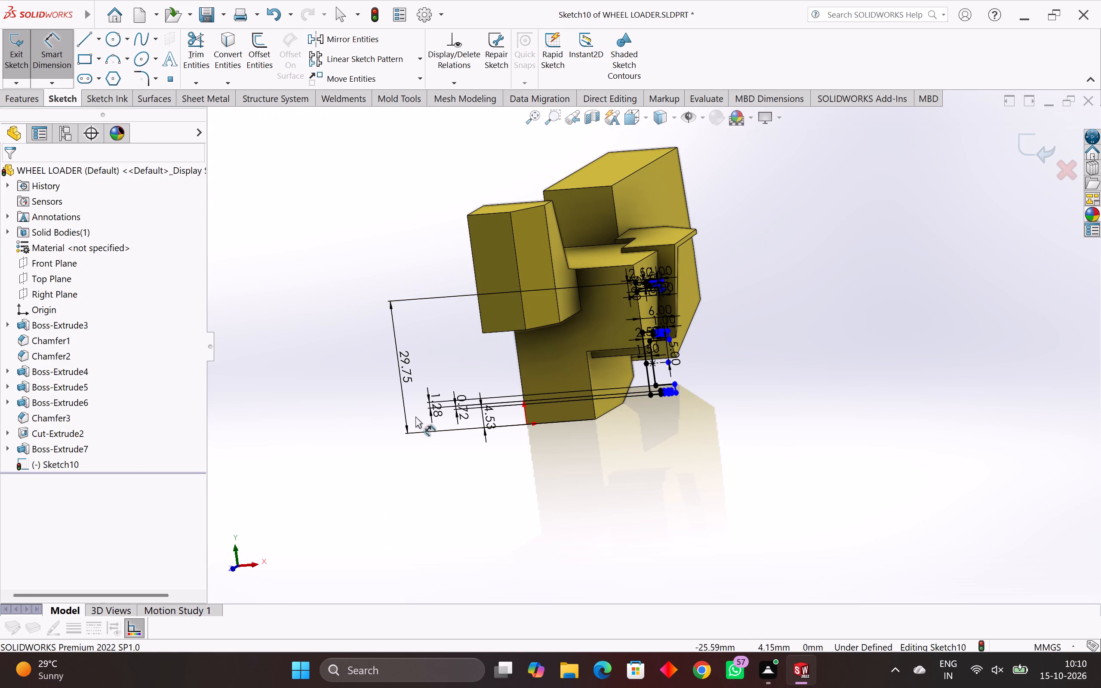
left_click_drag(415, 416, 415, 417)
key("Escape")
key("Escape")
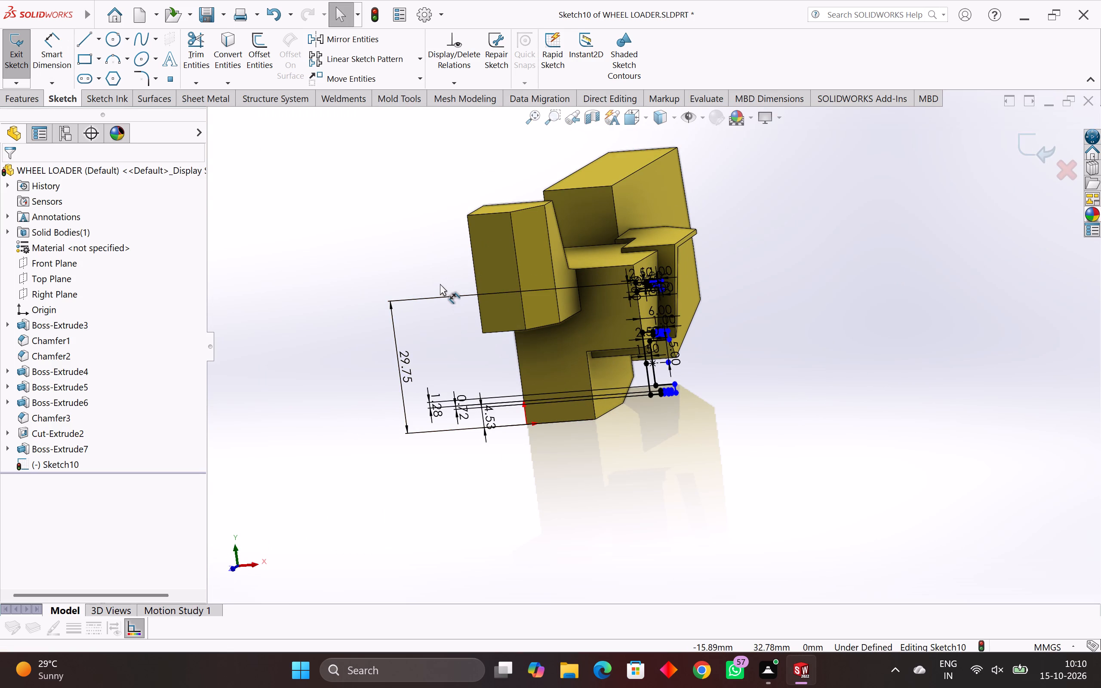
key("Escape")
left_click_drag(440, 276, 371, 497)
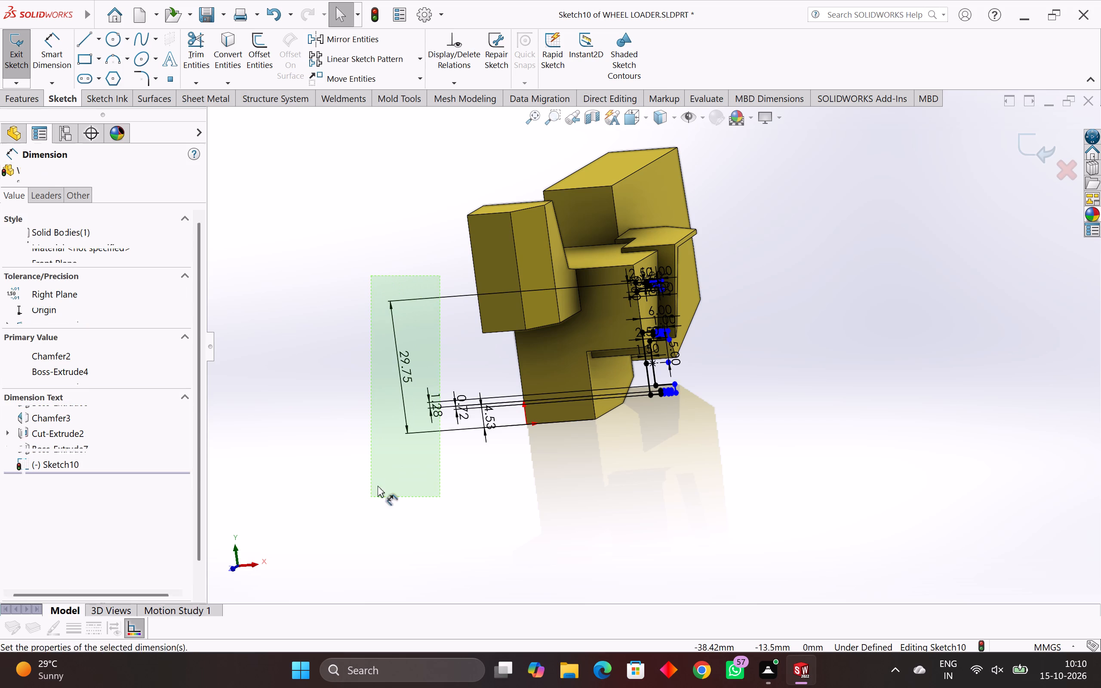
left_click_drag(491, 370, 387, 482)
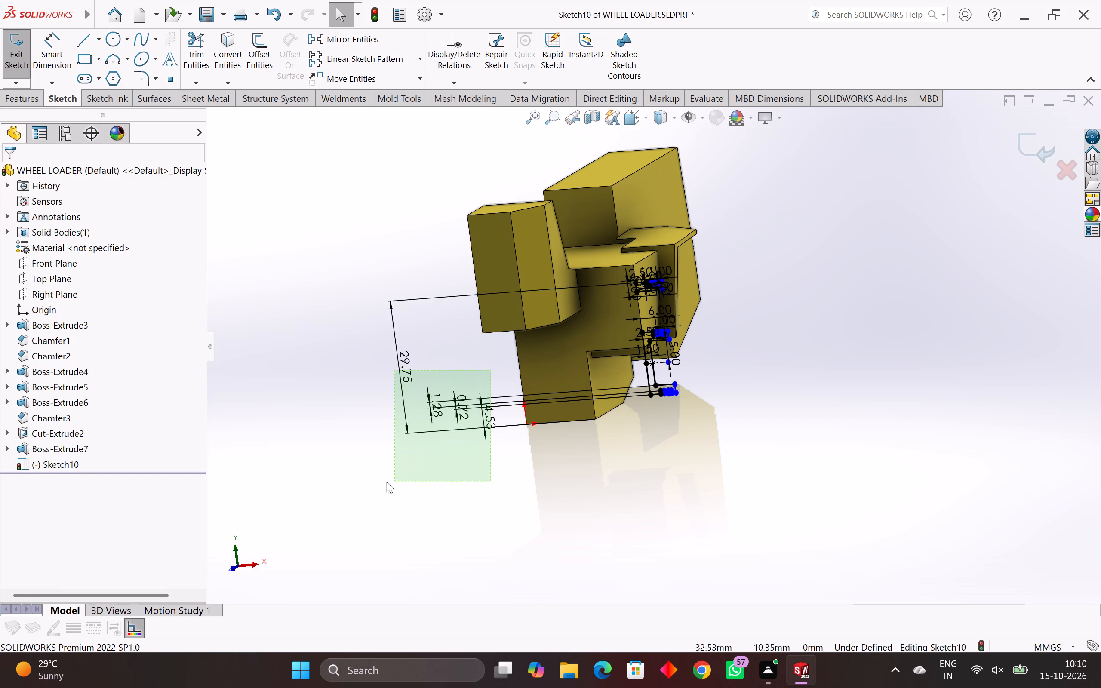
left_click_drag(387, 482, 363, 490)
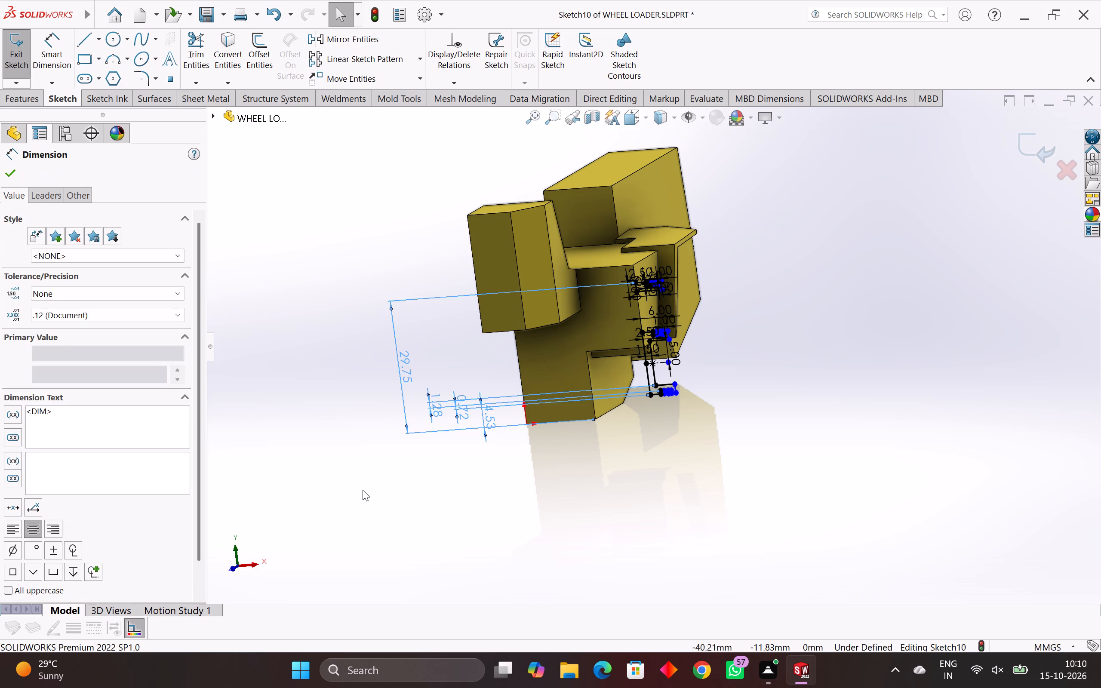
key("Delete")
Delete the 2.50 mm dimension between the middle profile's outer wall line and its first notch.
scroll(654, 422, "up", 4)
scroll(645, 267, "up", 5)
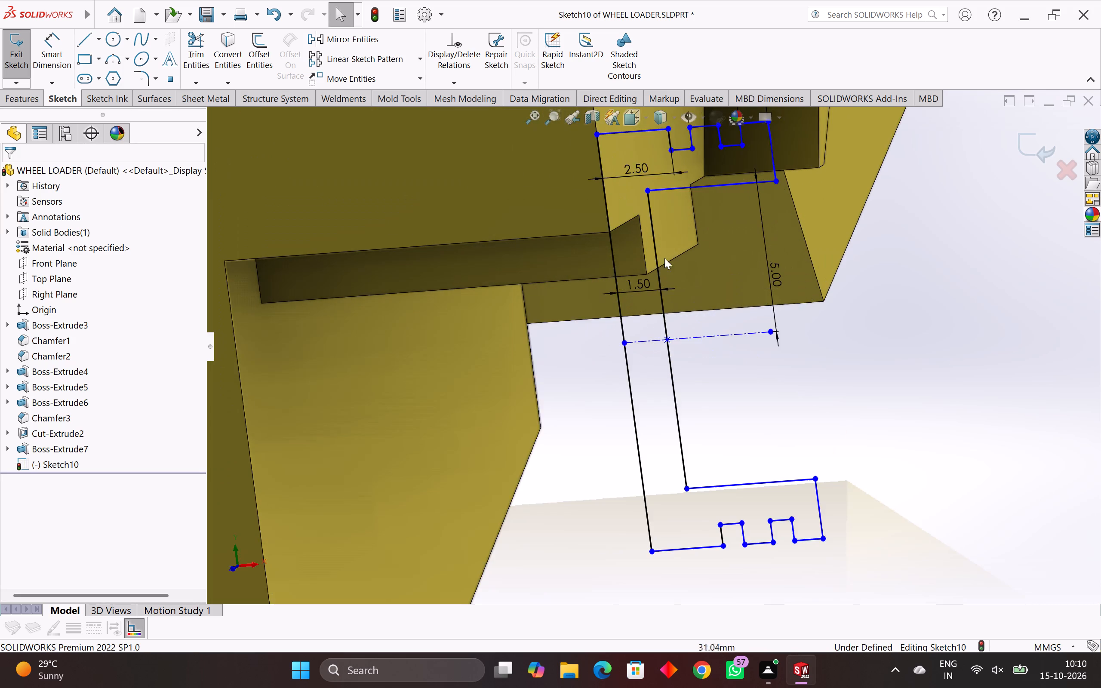
scroll(701, 242, "up", 2)
scroll(689, 273, "down", 4)
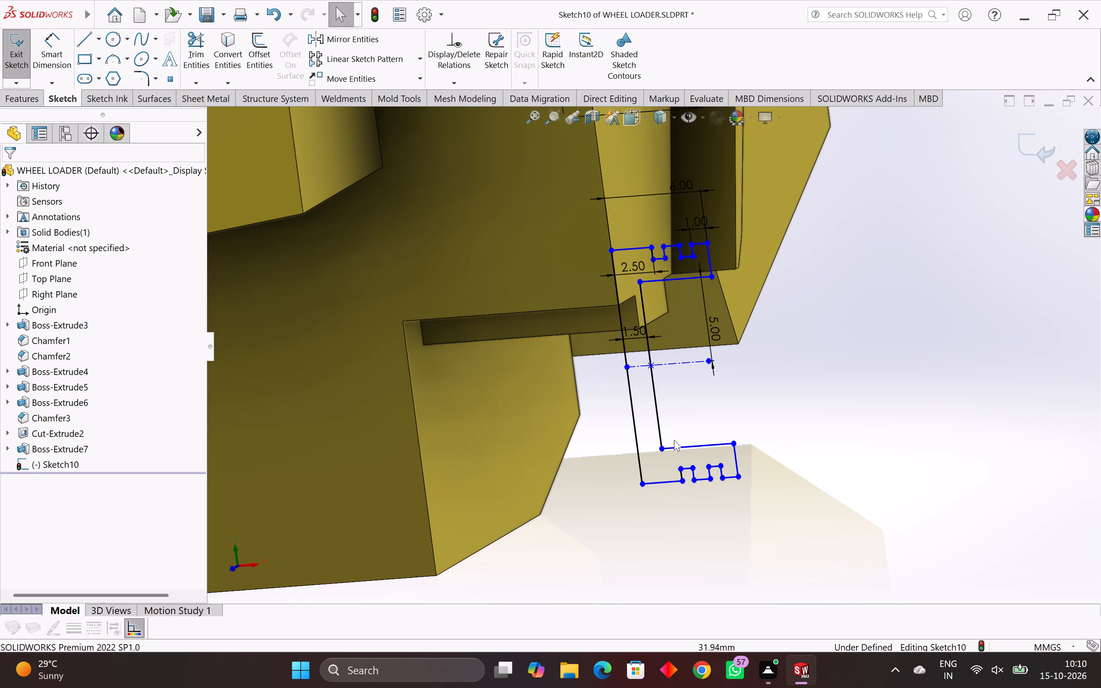
scroll(682, 475, "up", 5)
scroll(682, 475, "down", 7)
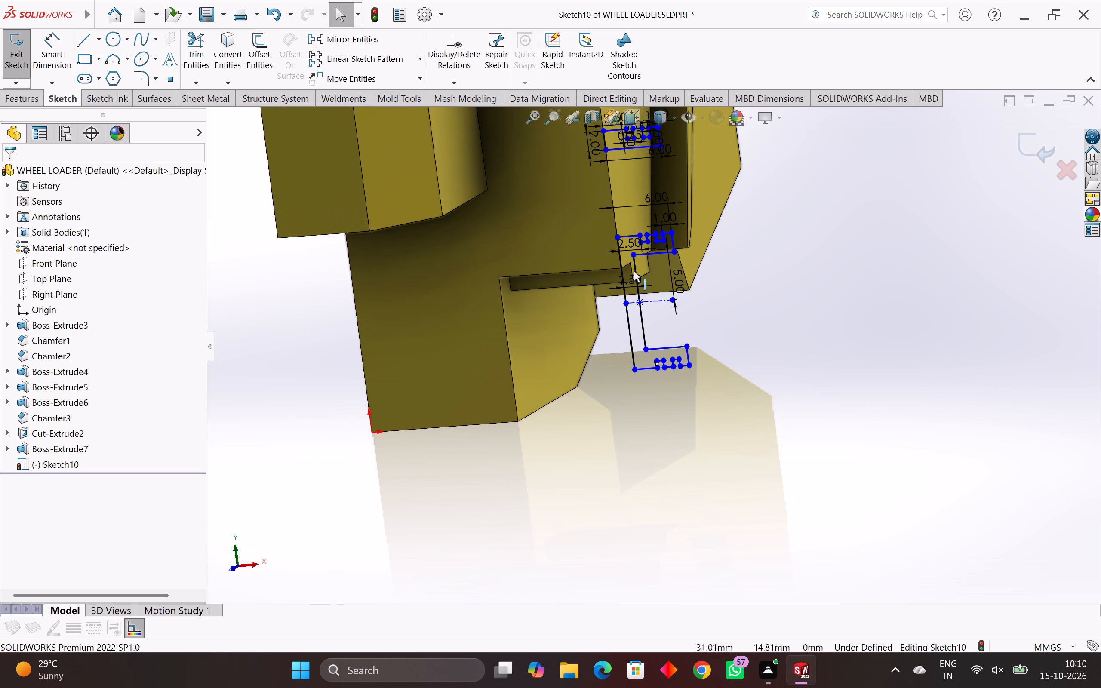
scroll(649, 244, "up", 9)
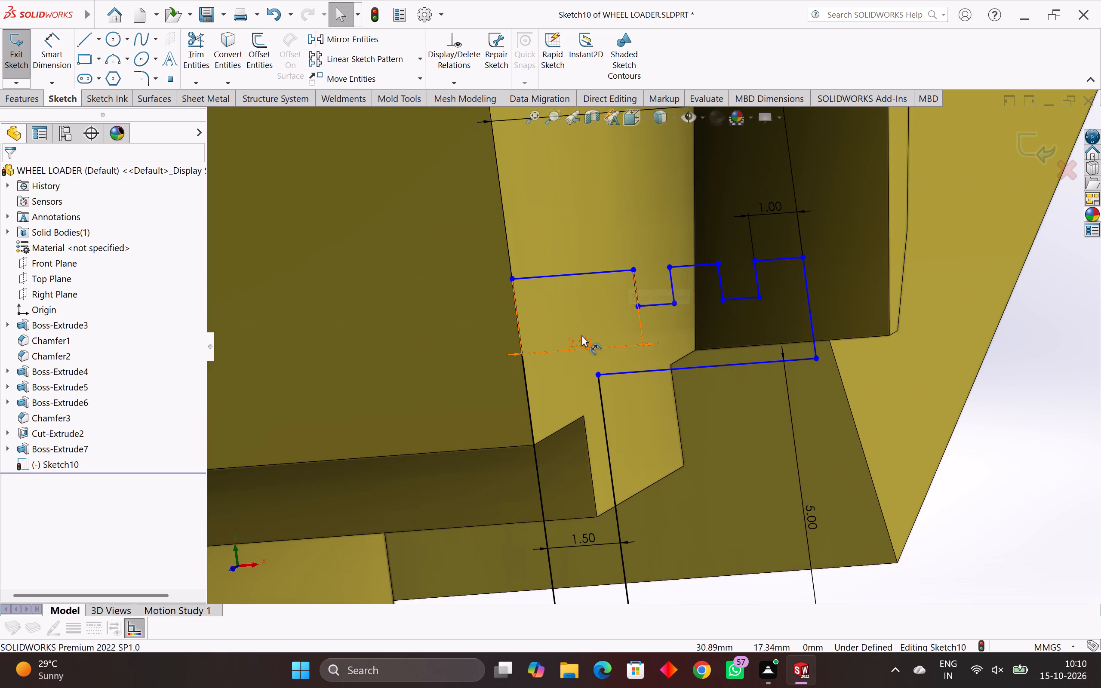
left_click(581, 335)
key("Delete")
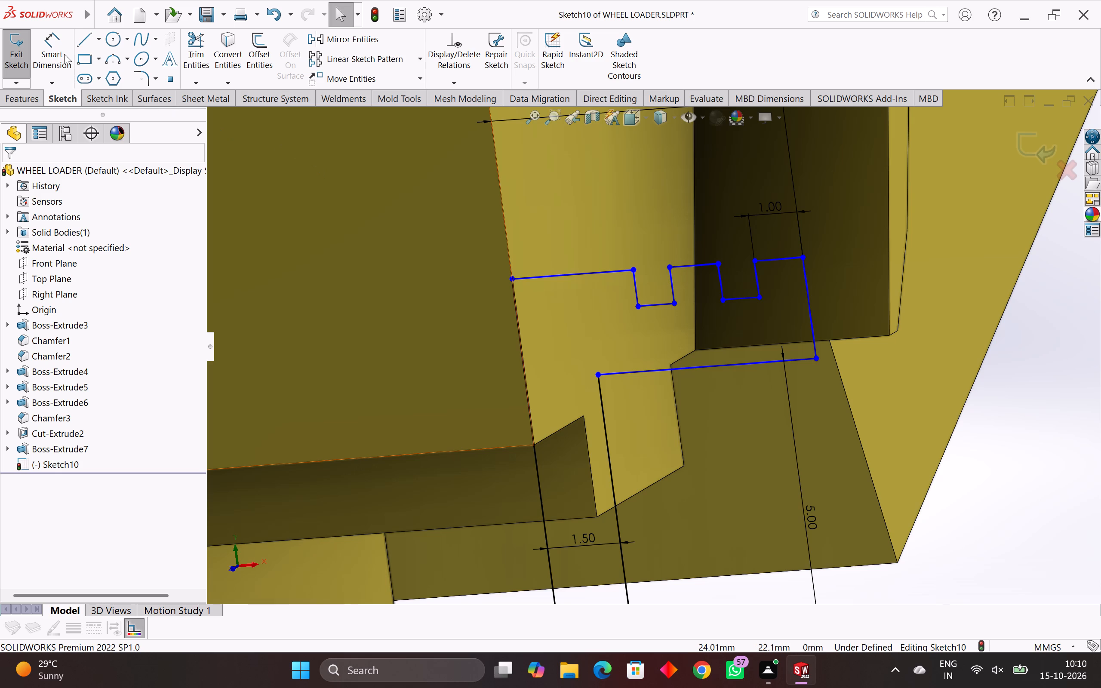
Dimension the wall of the middle profile's first notch with Smart Dimension and set its depth to 1 mm.
left_click(55, 36)
left_click(634, 291)
left_click(575, 295)
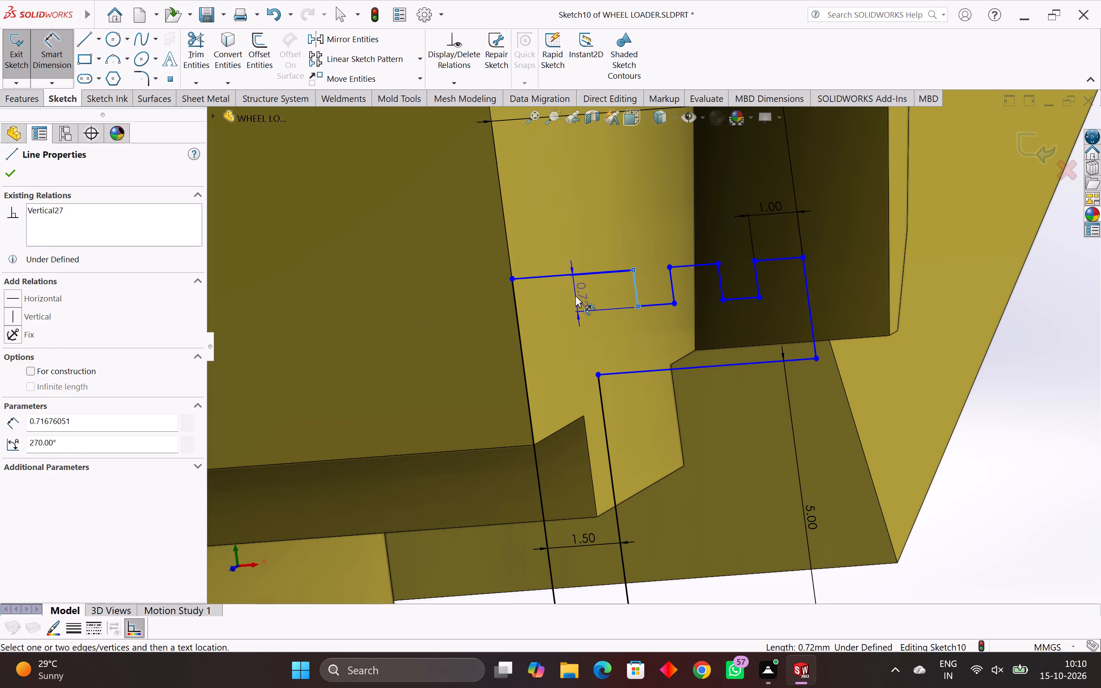
key("1")
key("Return")
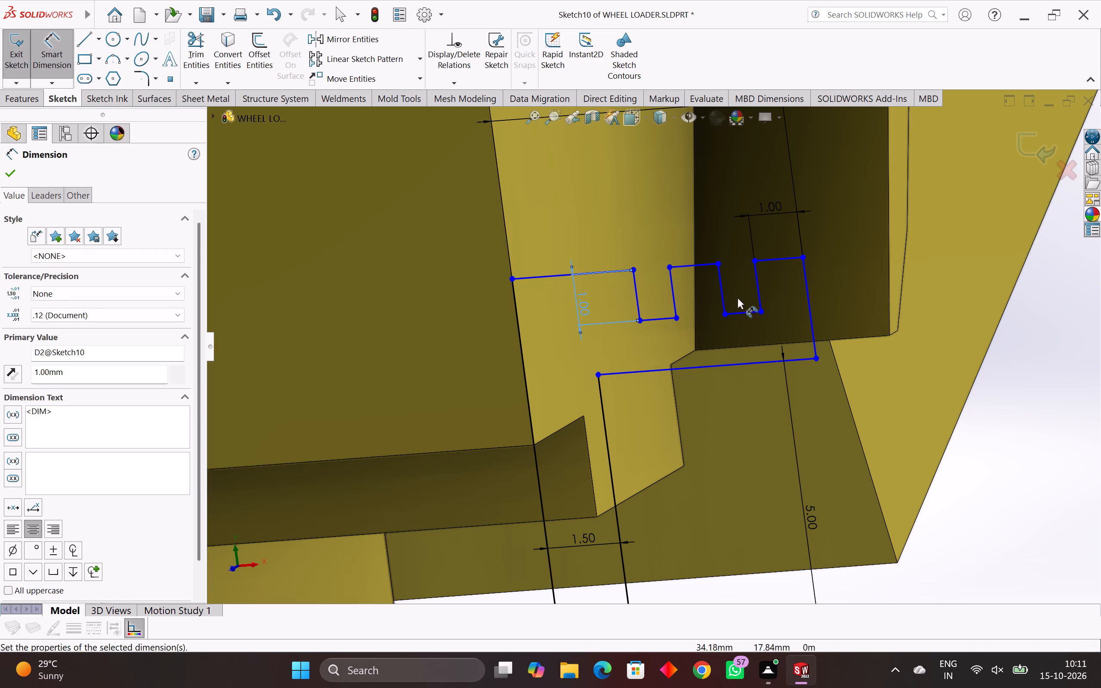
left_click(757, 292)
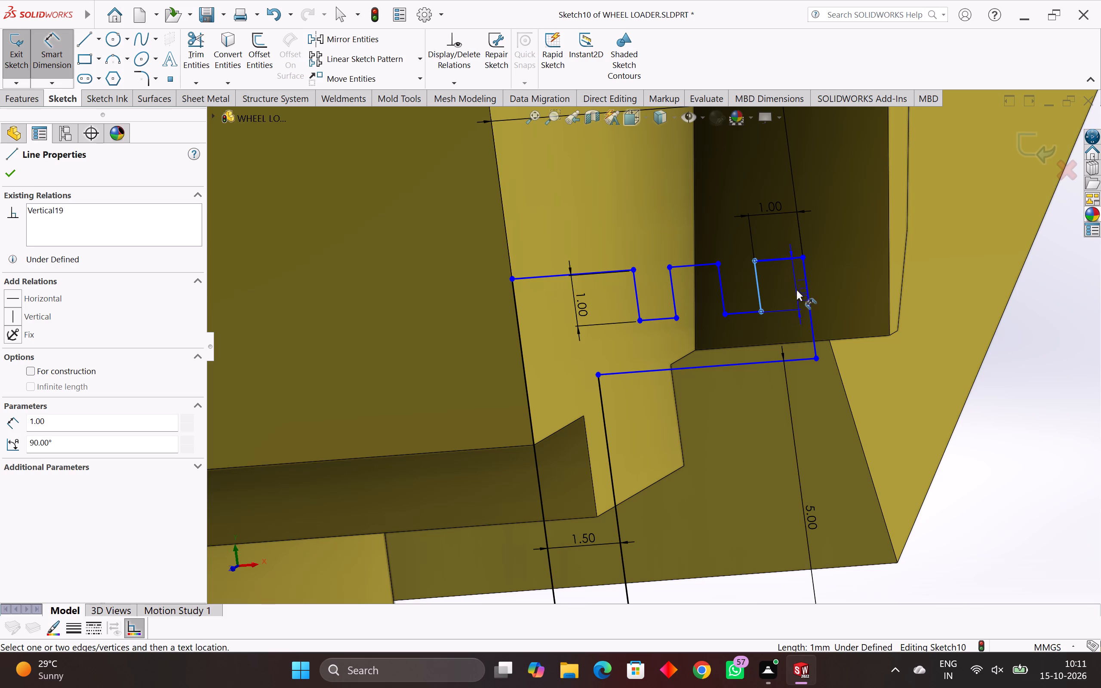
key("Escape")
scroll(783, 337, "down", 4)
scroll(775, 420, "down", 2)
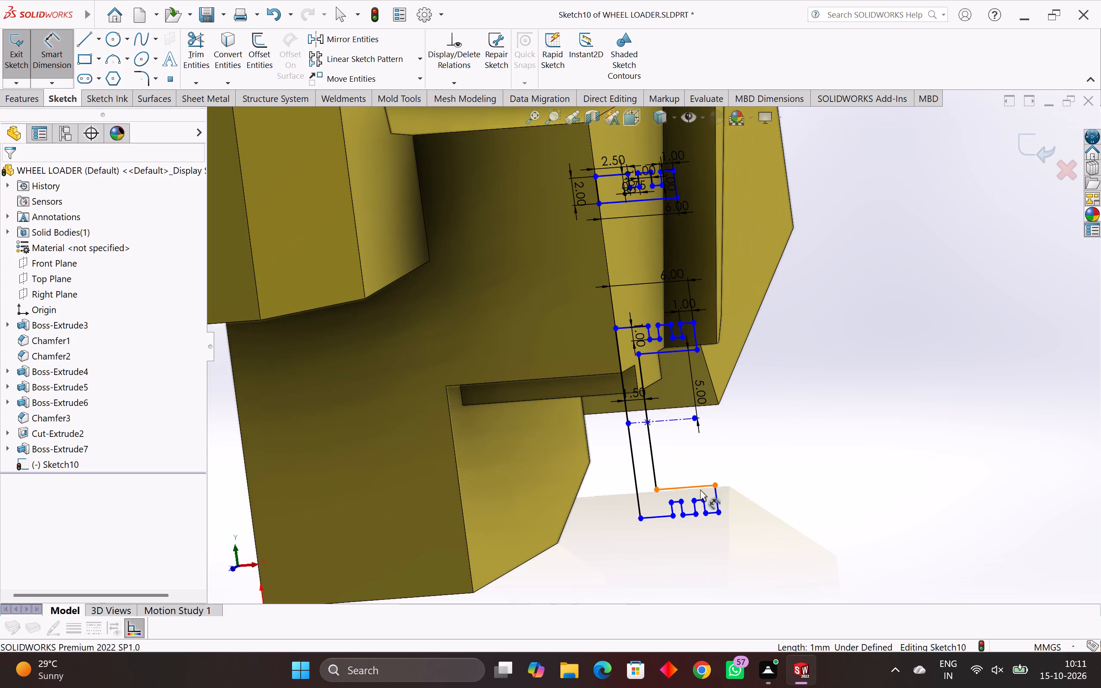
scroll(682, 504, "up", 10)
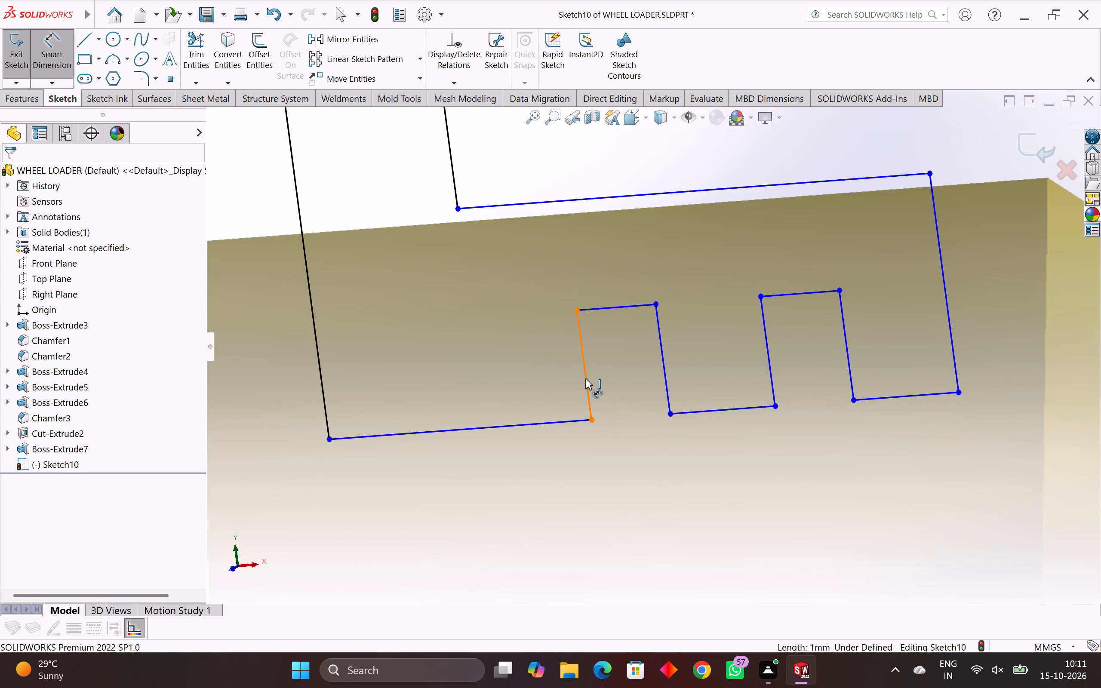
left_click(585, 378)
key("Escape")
Examine the dimensions of the upper and middle notched profiles and how the middle profile sits against the body.
scroll(604, 394, "down", 6)
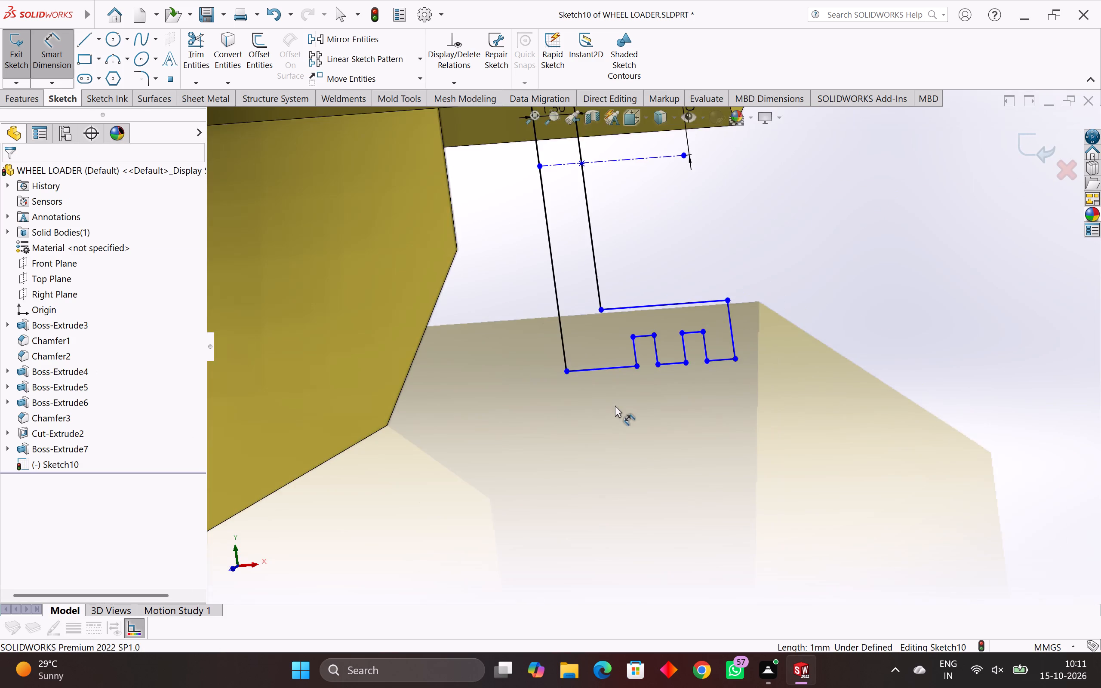
scroll(615, 405, "down", 7)
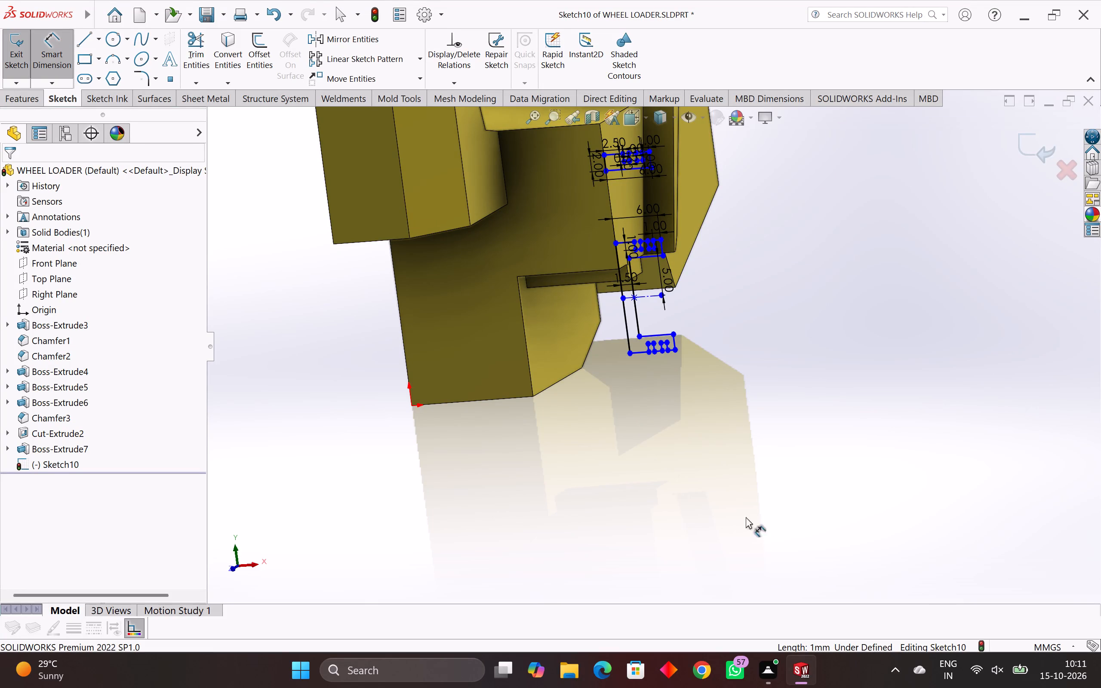
scroll(660, 392, "down", 2)
middle_click_drag(572, 306, 587, 320)
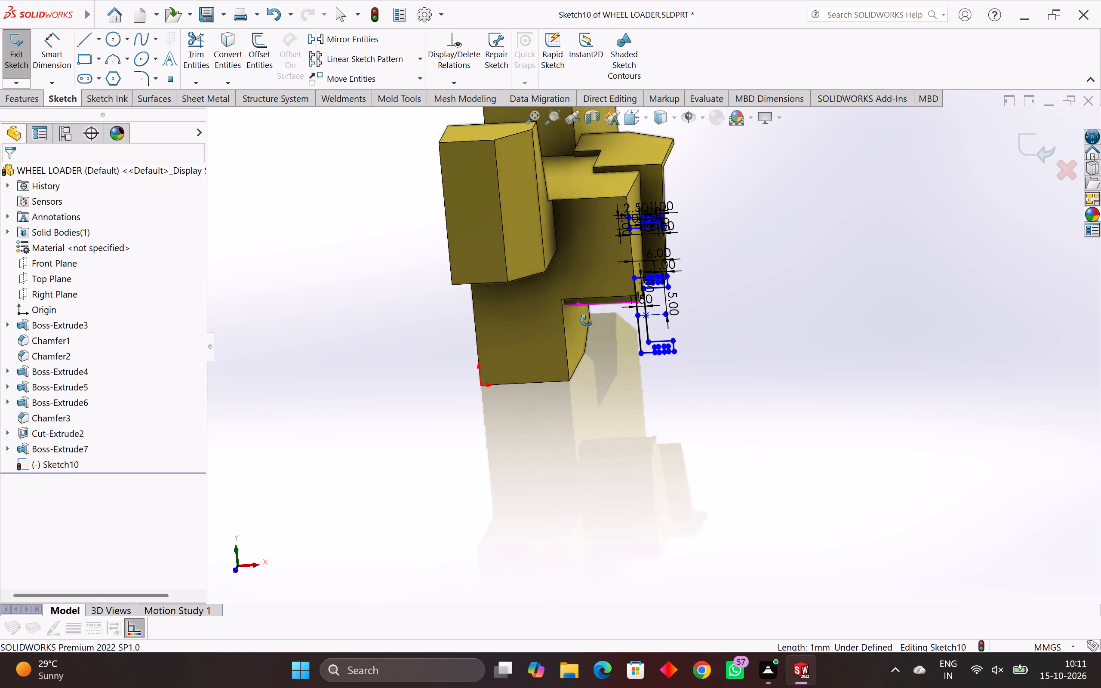
middle_click_drag(587, 320, 630, 306)
scroll(706, 215, "up", 4)
scroll(591, 313, "up", 3)
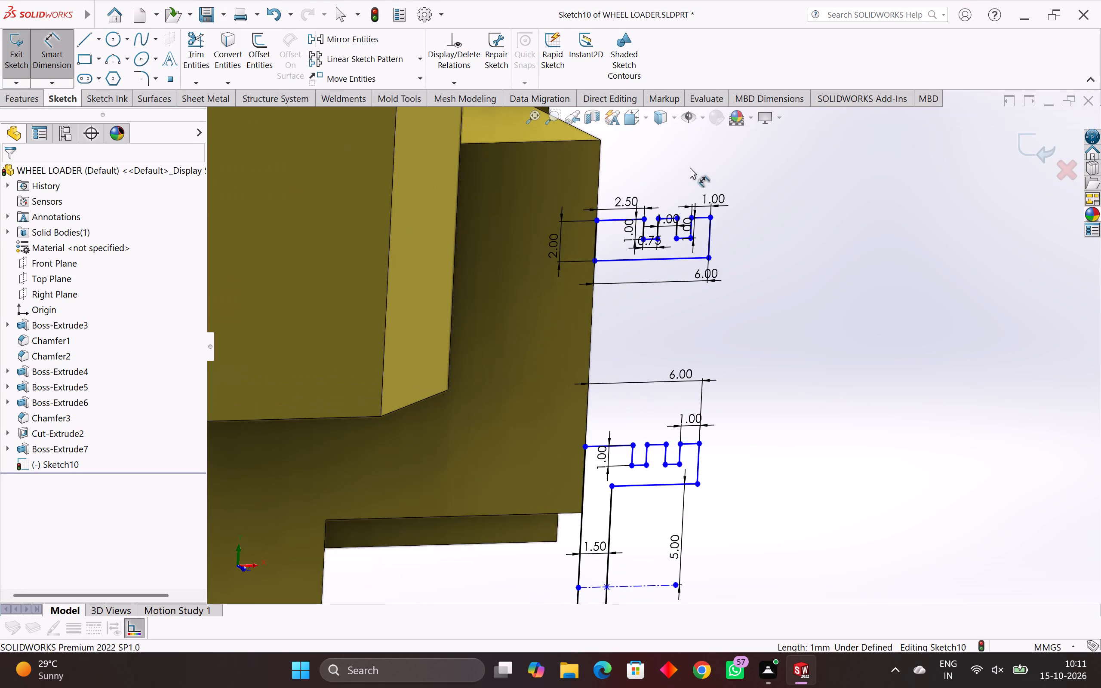
scroll(687, 163, "up", 3)
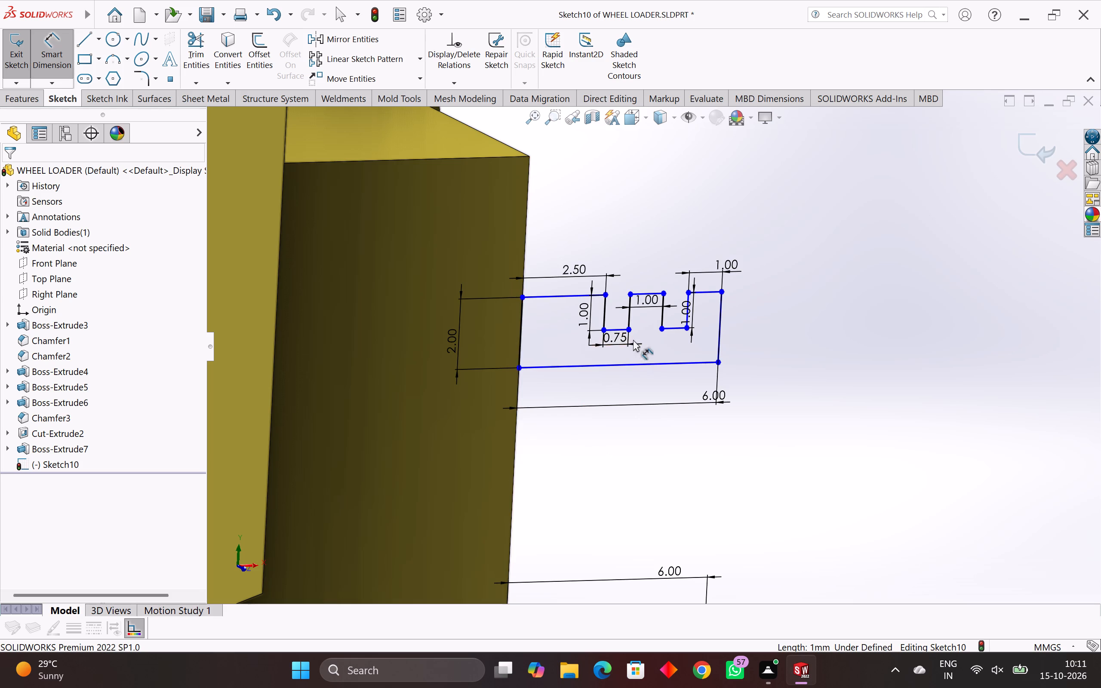
scroll(627, 355, "down", 4)
scroll(630, 402, "down", 4)
scroll(646, 435, "up", 7)
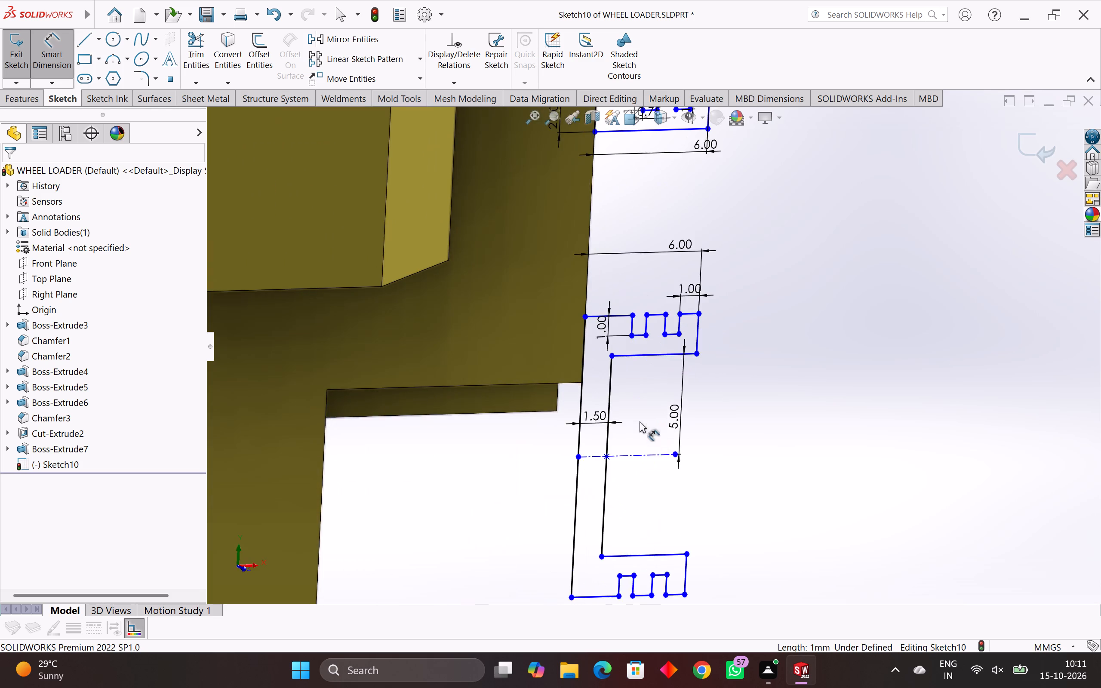
scroll(634, 410, "up", 4)
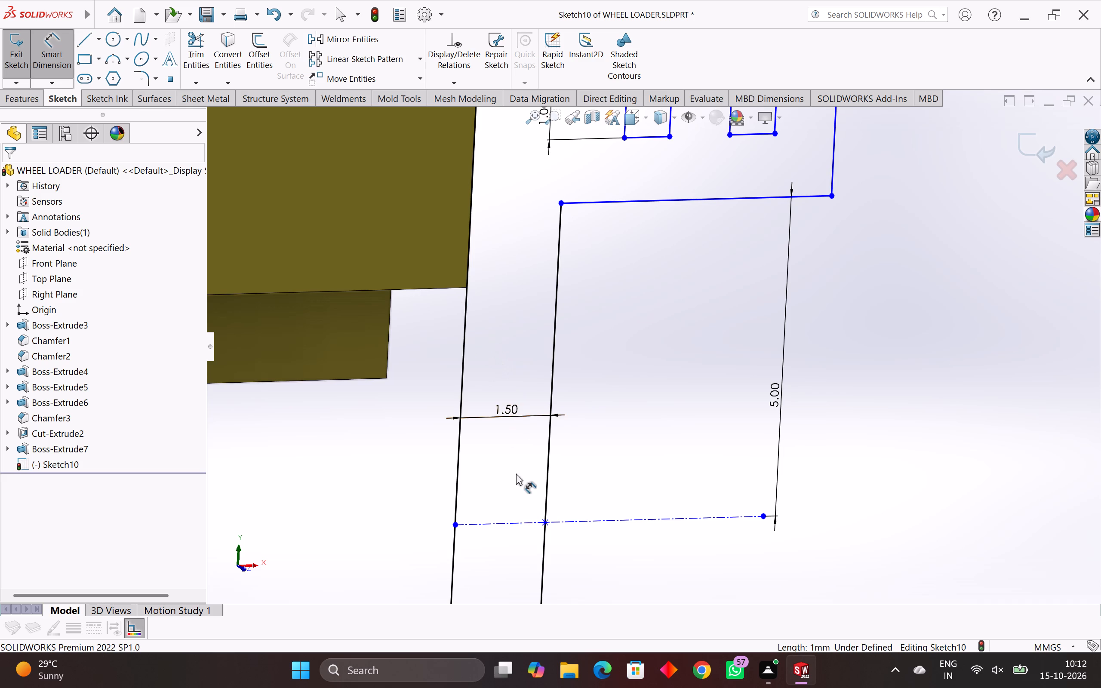
scroll(488, 412, "down", 3)
middle_click_drag(488, 412, 478, 404)
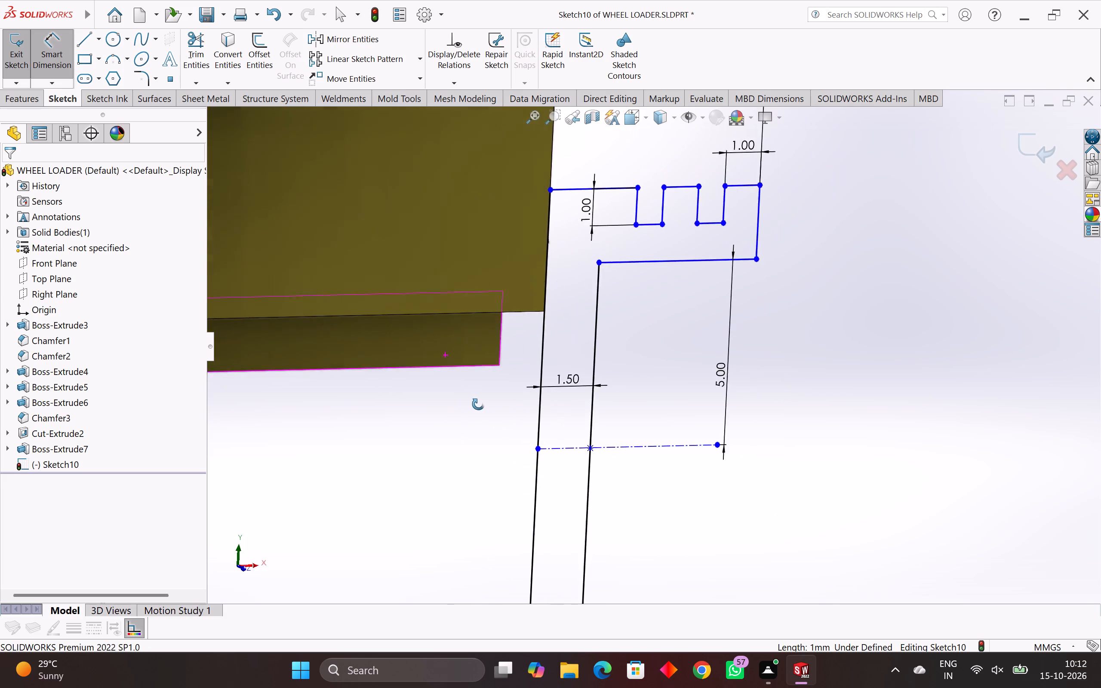
middle_click_drag(478, 404, 455, 388)
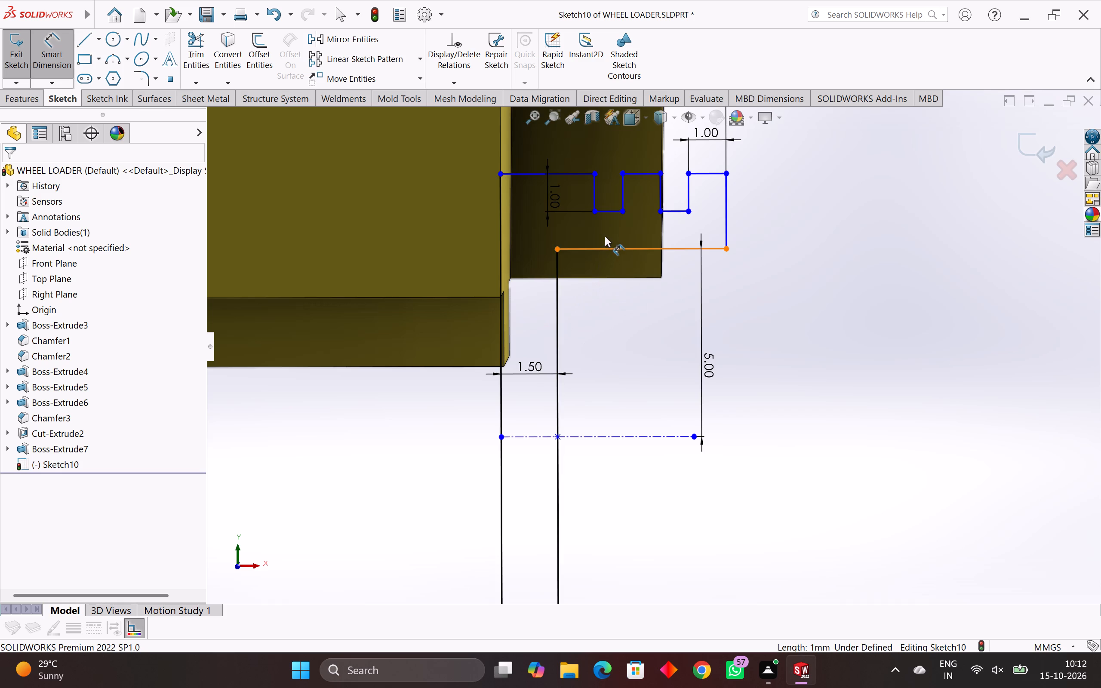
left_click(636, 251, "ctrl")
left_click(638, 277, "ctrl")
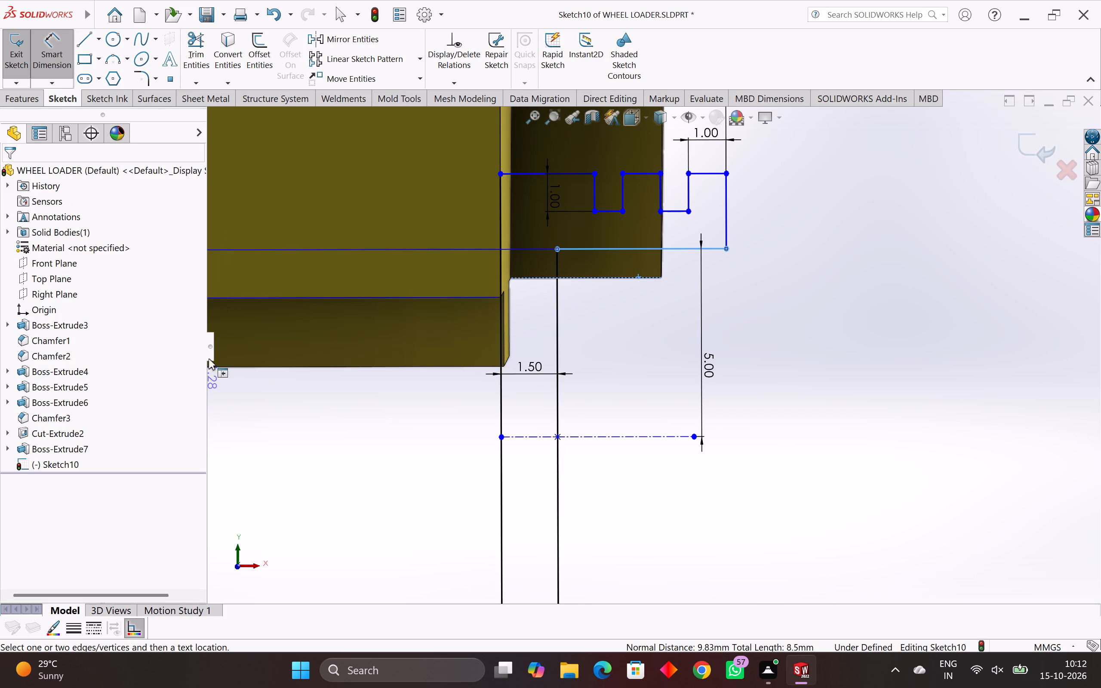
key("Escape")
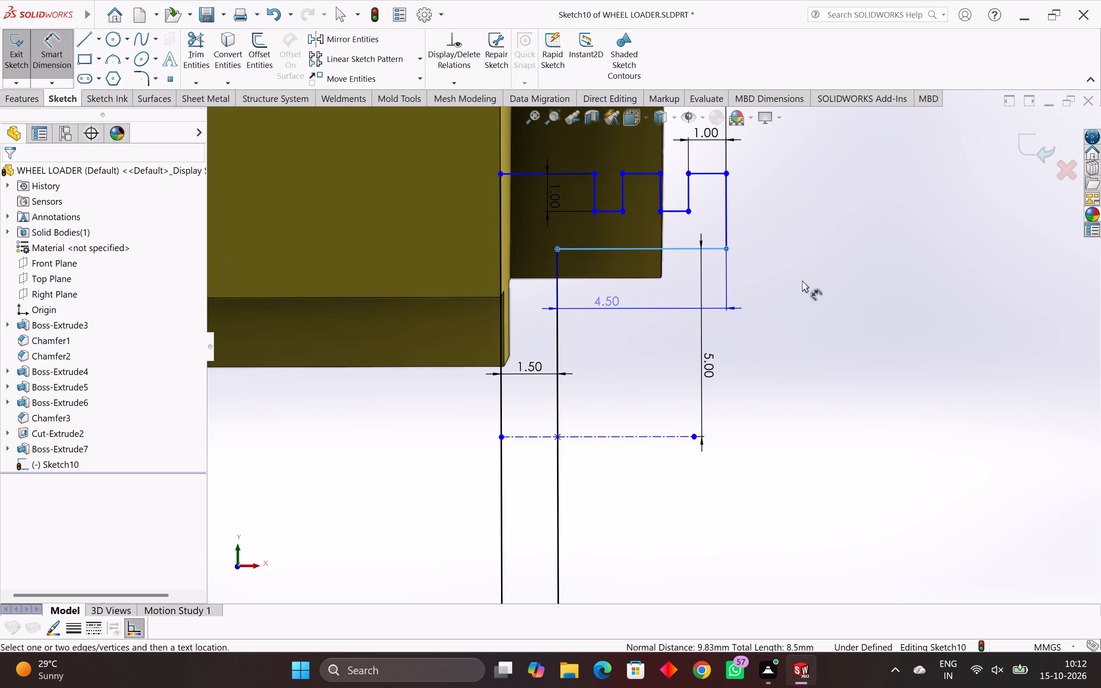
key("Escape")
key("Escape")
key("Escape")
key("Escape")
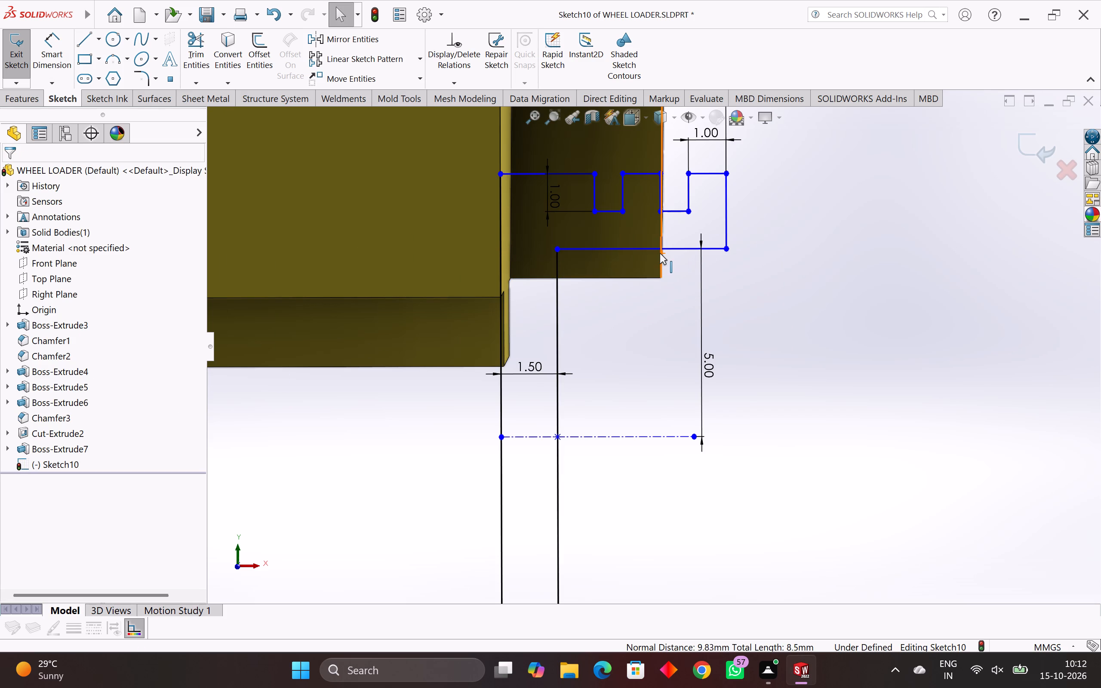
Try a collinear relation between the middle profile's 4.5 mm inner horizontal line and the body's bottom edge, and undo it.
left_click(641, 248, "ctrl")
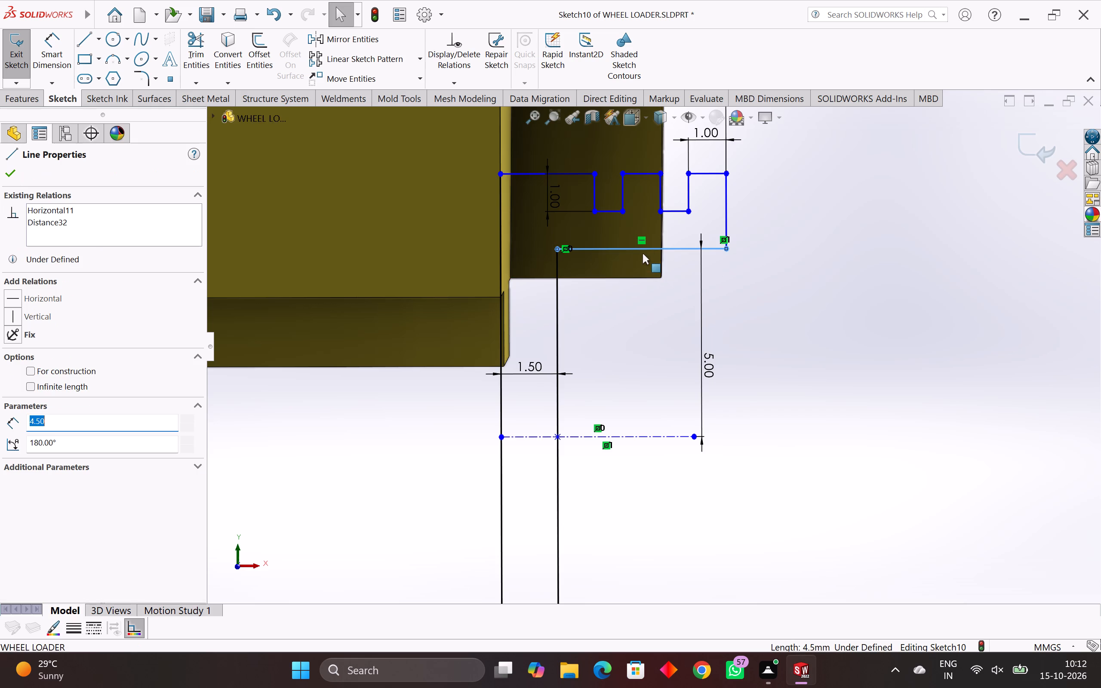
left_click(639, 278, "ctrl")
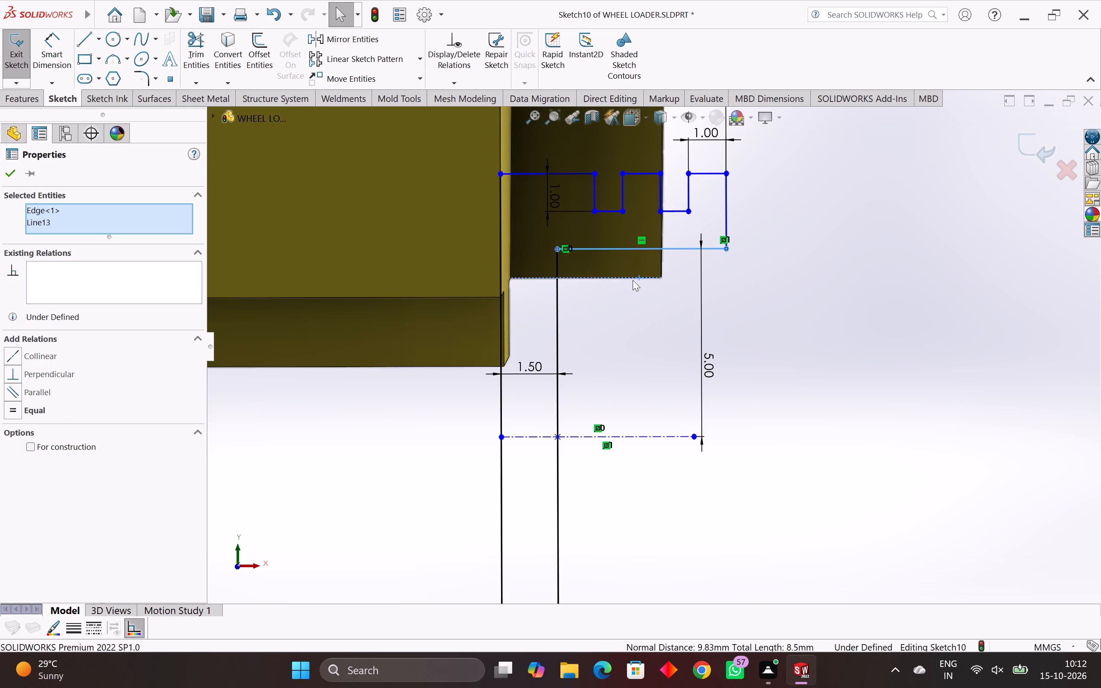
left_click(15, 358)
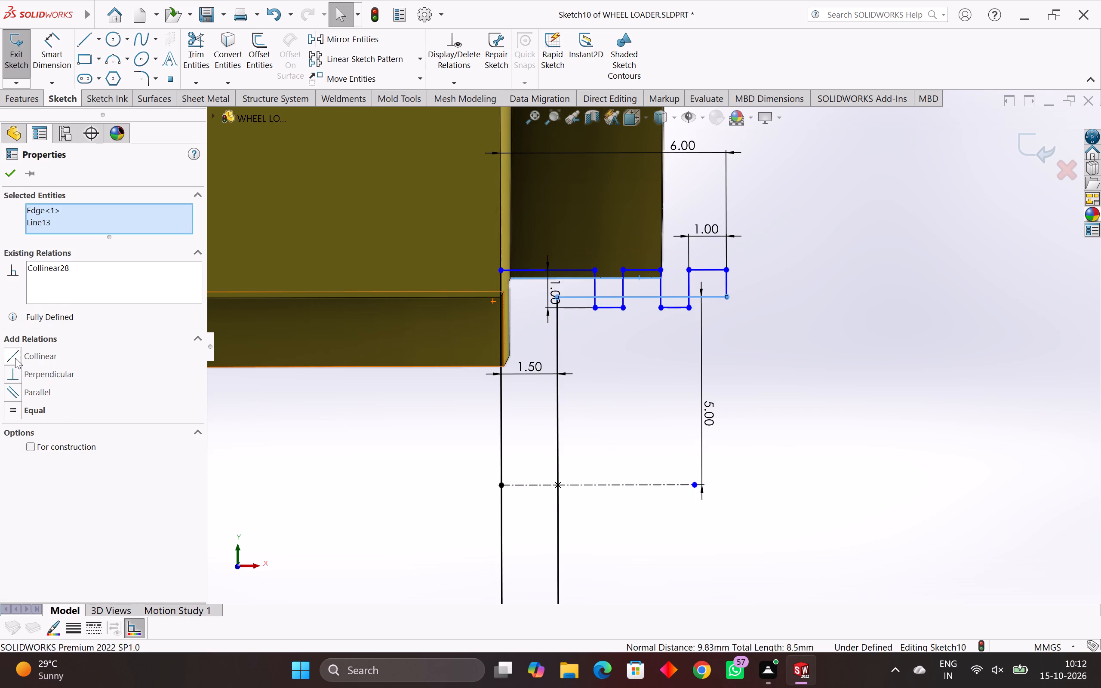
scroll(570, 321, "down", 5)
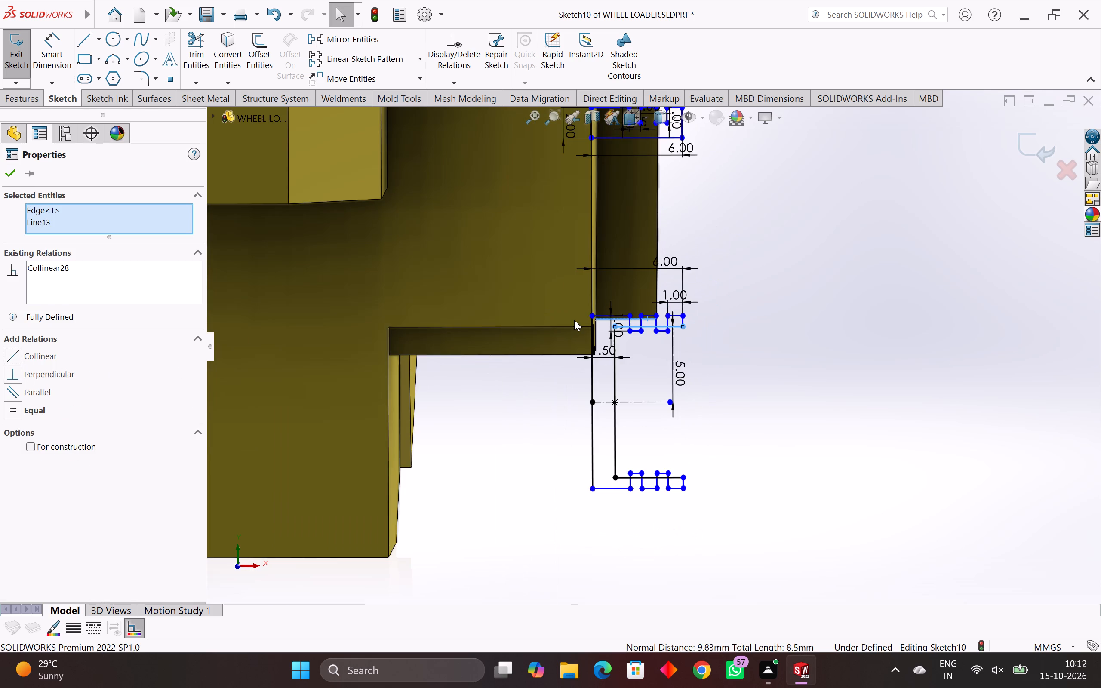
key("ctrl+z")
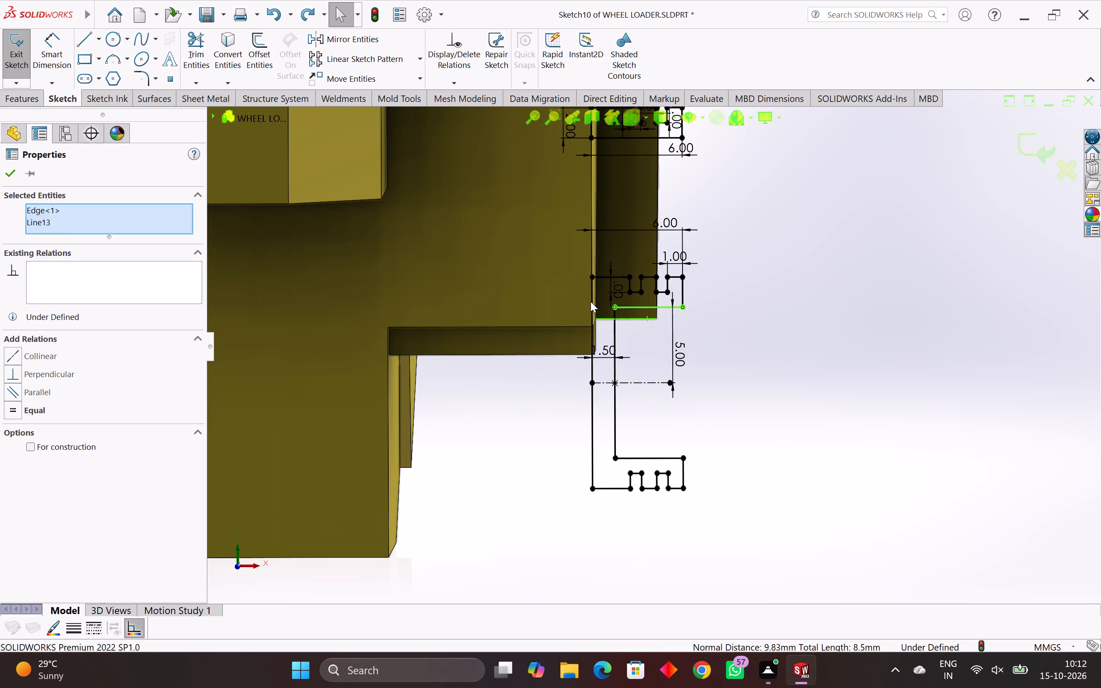
Delete the 6.00 mm overall width and 1.00 mm end-tooth width dimensions above the middle notched profile.
key("Escape")
key("Escape")
scroll(704, 286, "up", 10)
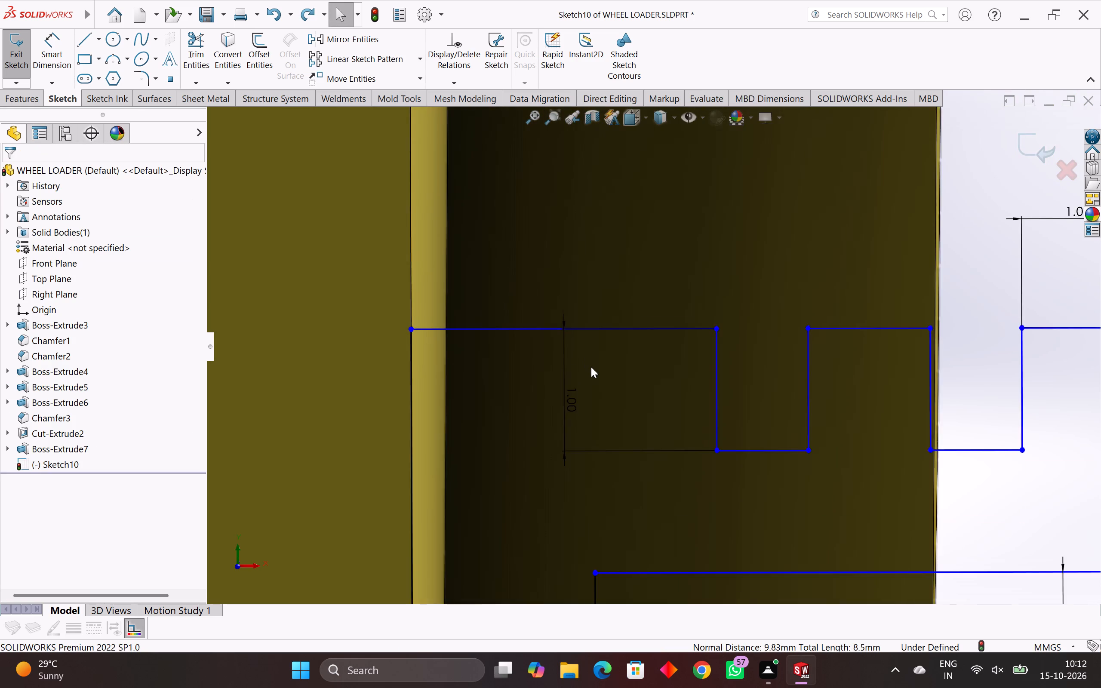
scroll(591, 367, "up", 4)
scroll(591, 367, "down", 4)
left_click_drag(667, 373, 596, 428)
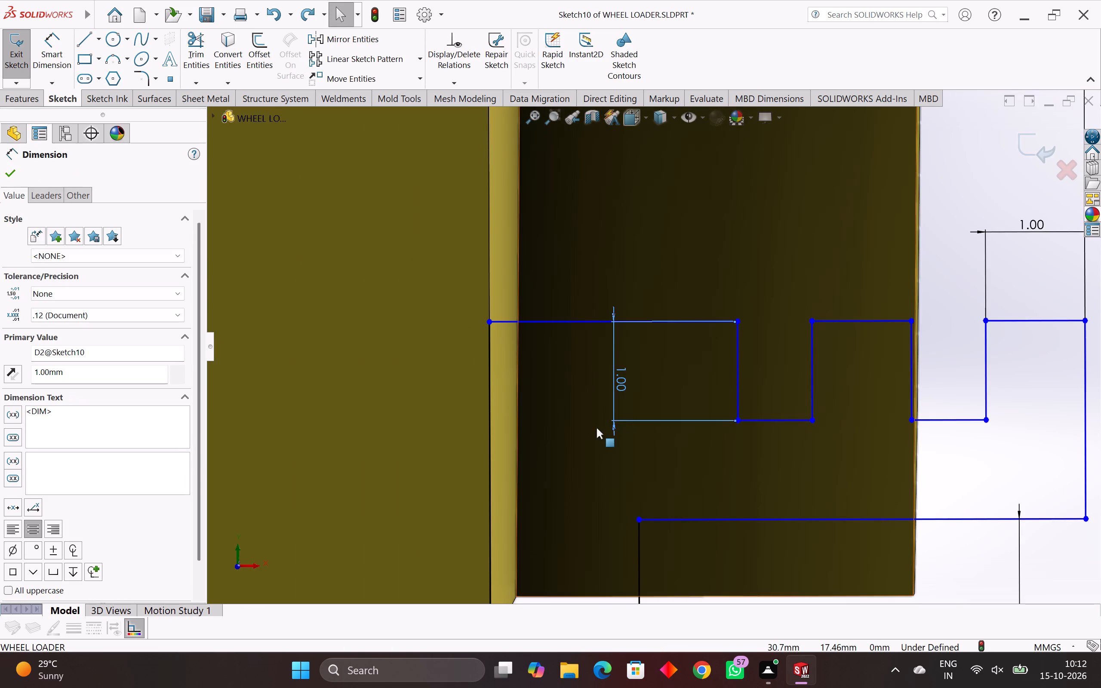
scroll(753, 295, "down", 8)
left_click_drag(805, 235, 682, 310)
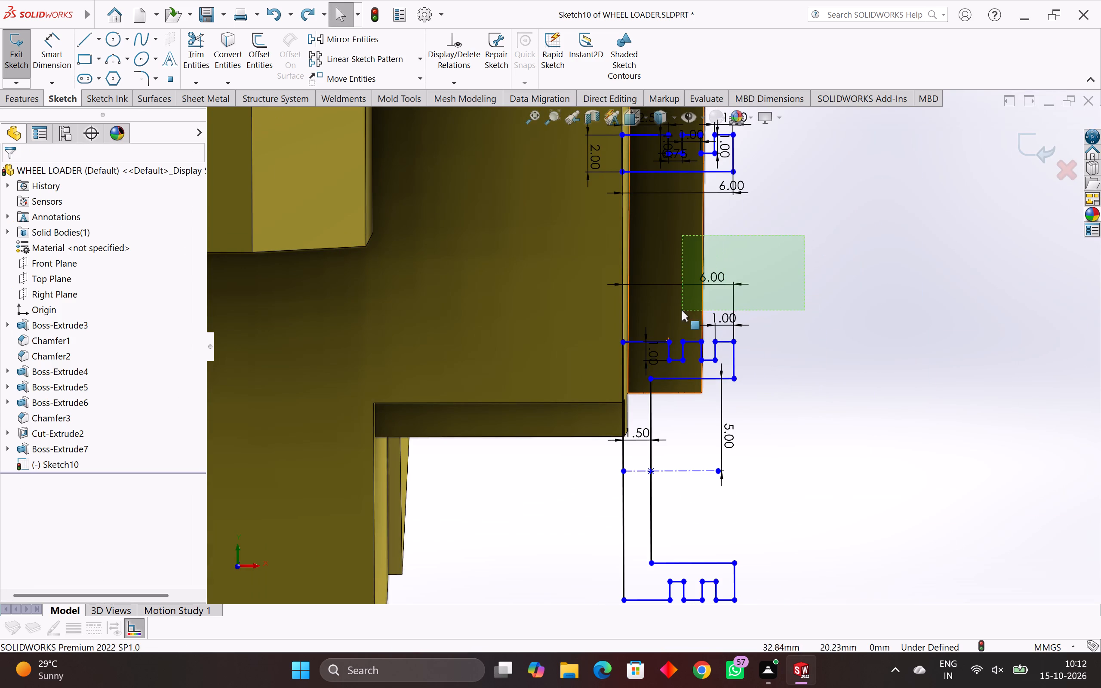
left_click_drag(682, 310, 660, 326)
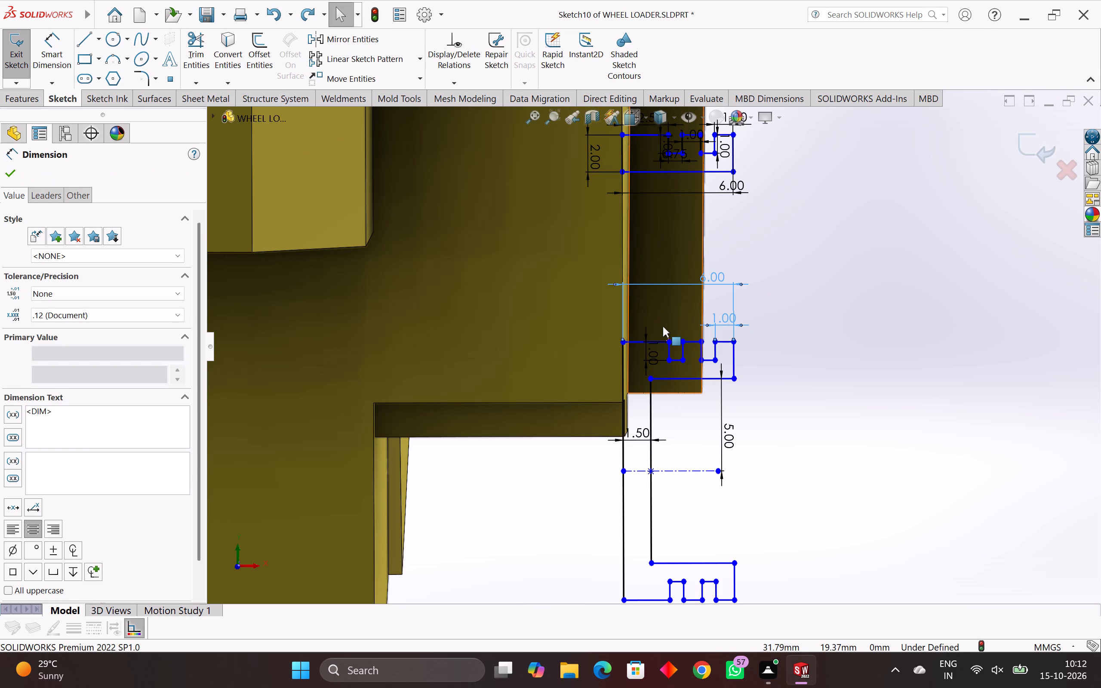
key("Delete")
Delete the middle profile's 5.00 mm dimension to the centerline and its 1.50 mm wall thickness dimension.
scroll(694, 375, "down", 3)
scroll(704, 393, "up", 5)
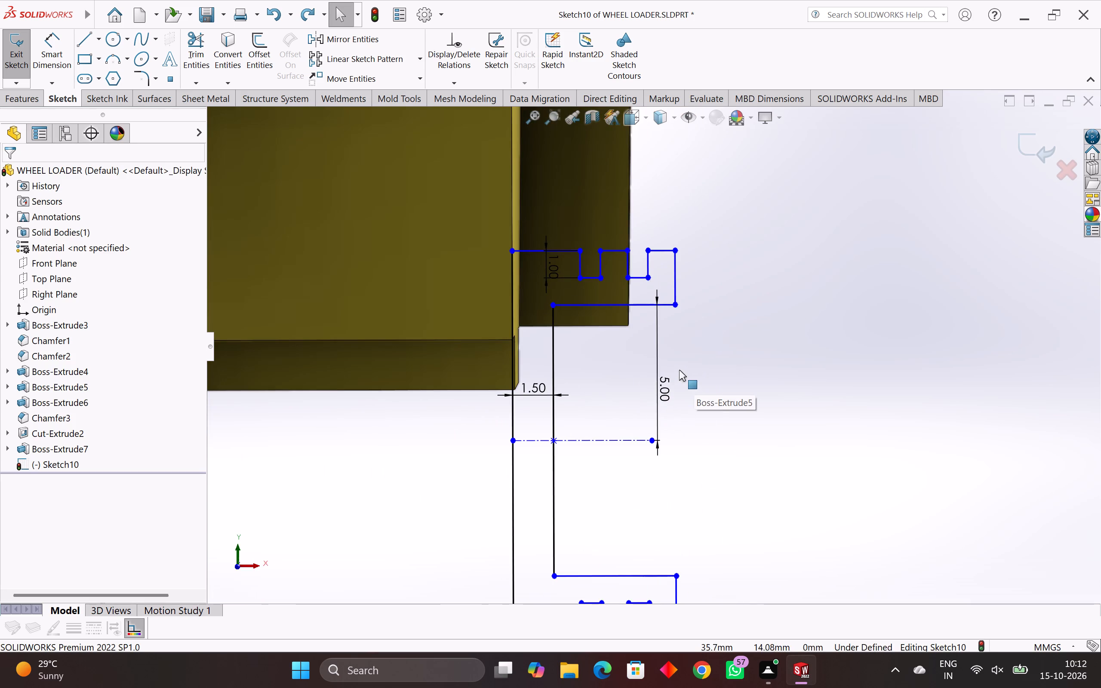
left_click_drag(679, 370, 634, 431)
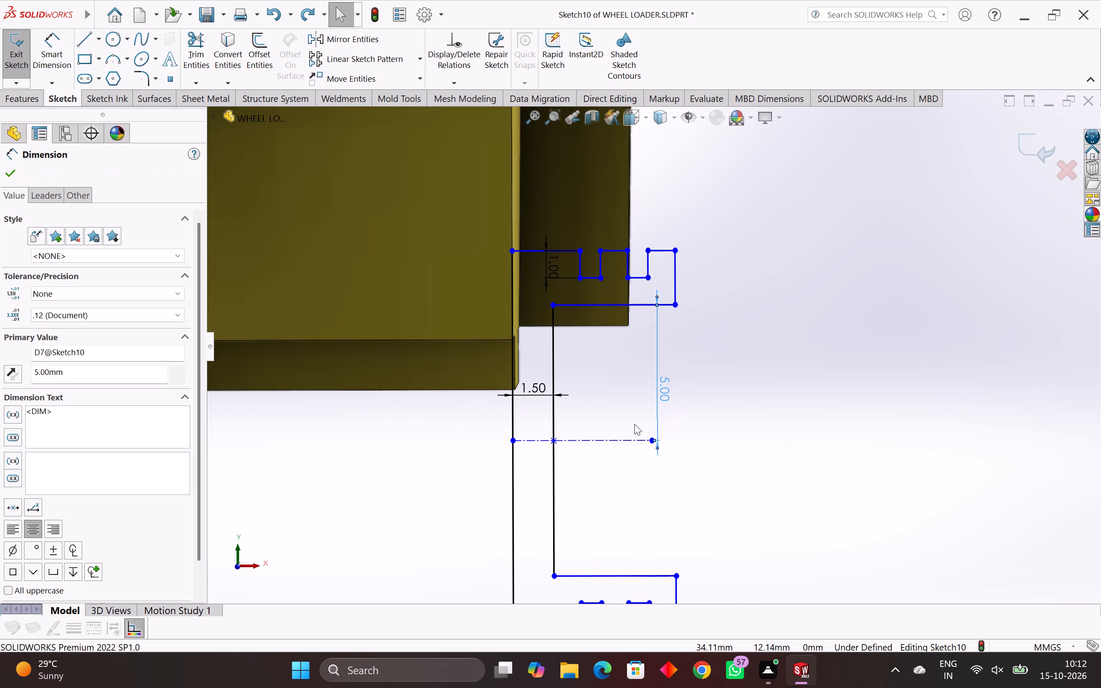
key("Delete")
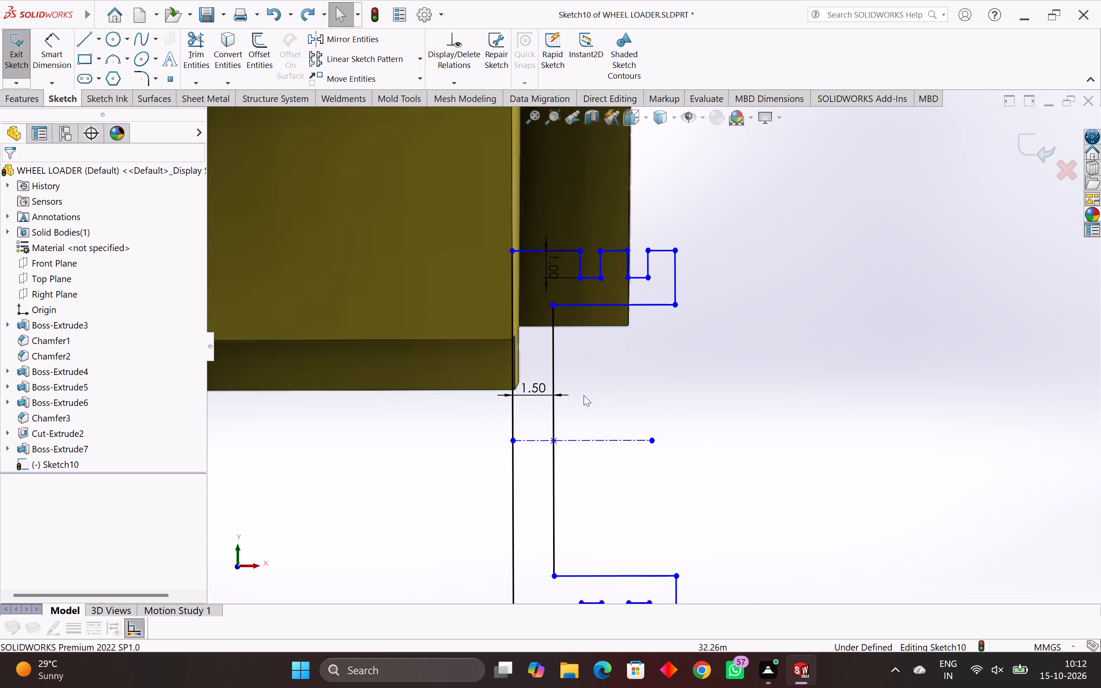
scroll(584, 395, "up", 3)
scroll(493, 276, "up", 1)
scroll(493, 276, "down", 5)
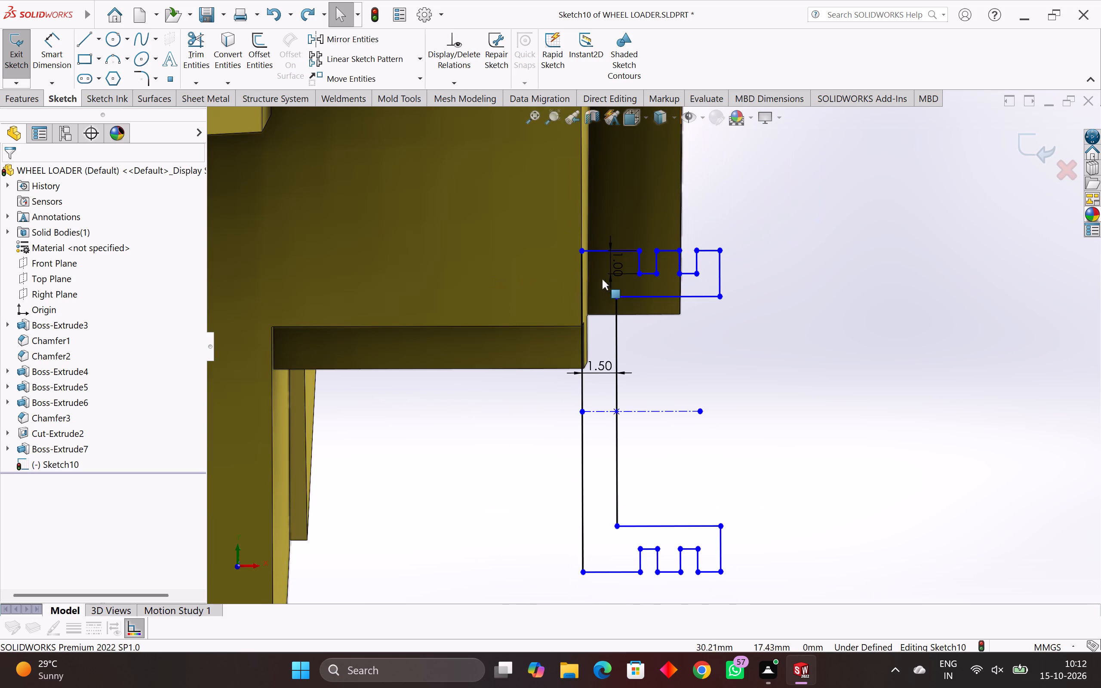
left_click_drag(606, 356, 587, 405)
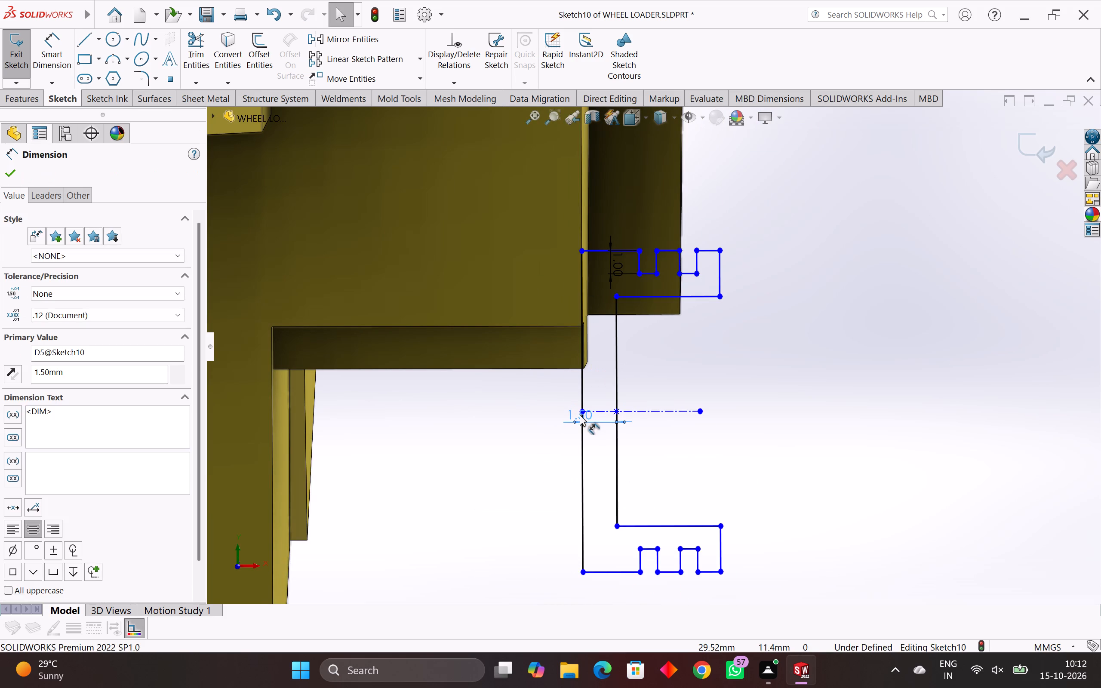
key("Delete")
Delete the 1.00 mm depth dimension on the middle profile's first notch.
scroll(621, 324, "up", 5)
scroll(621, 265, "up", 3)
scroll(621, 258, "down", 5)
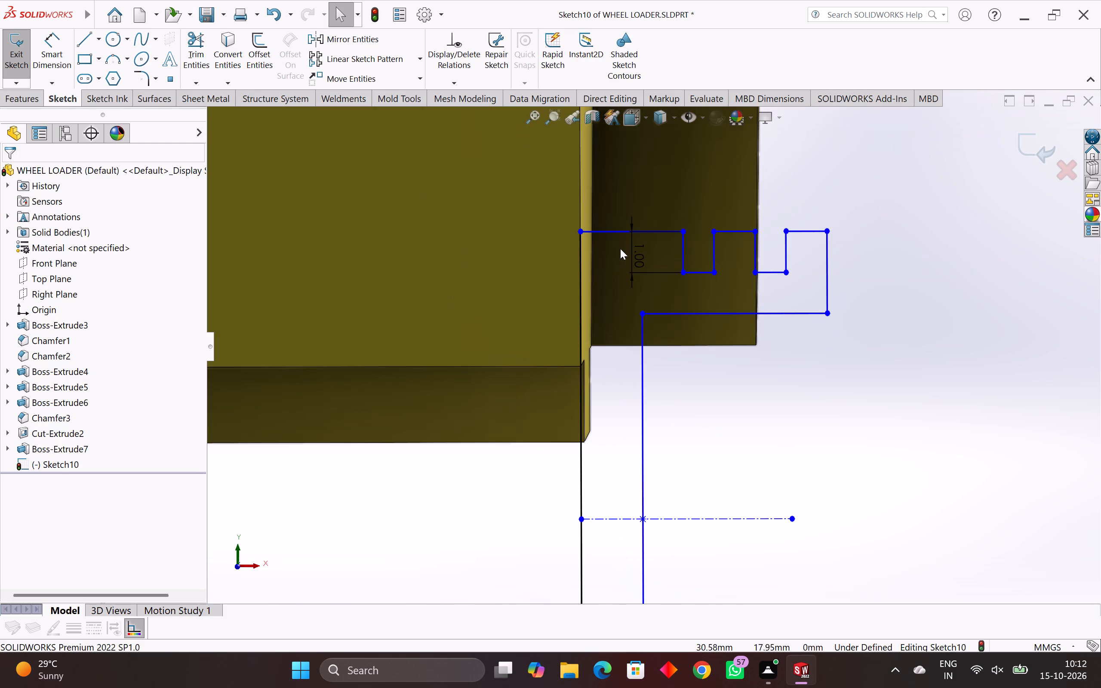
left_click(642, 249)
key("Delete")
Add a collinear relation between the middle profile's 4.5 mm inner horizontal line and the body's bottom edge.
scroll(640, 313, "down", 3)
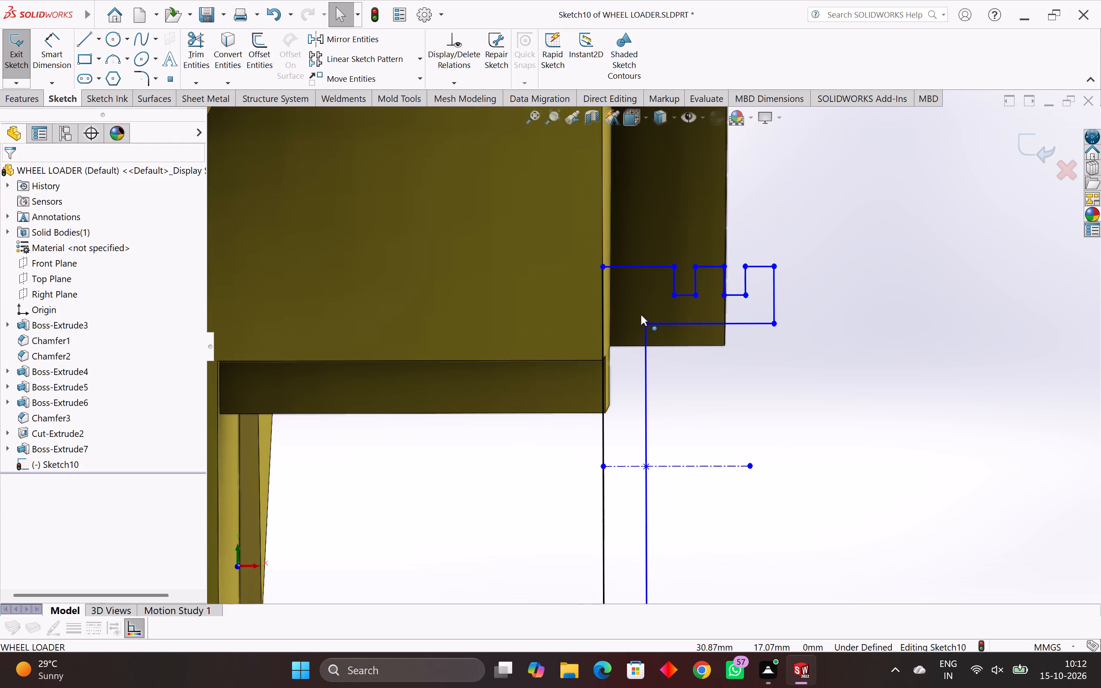
scroll(641, 315, "up", 2)
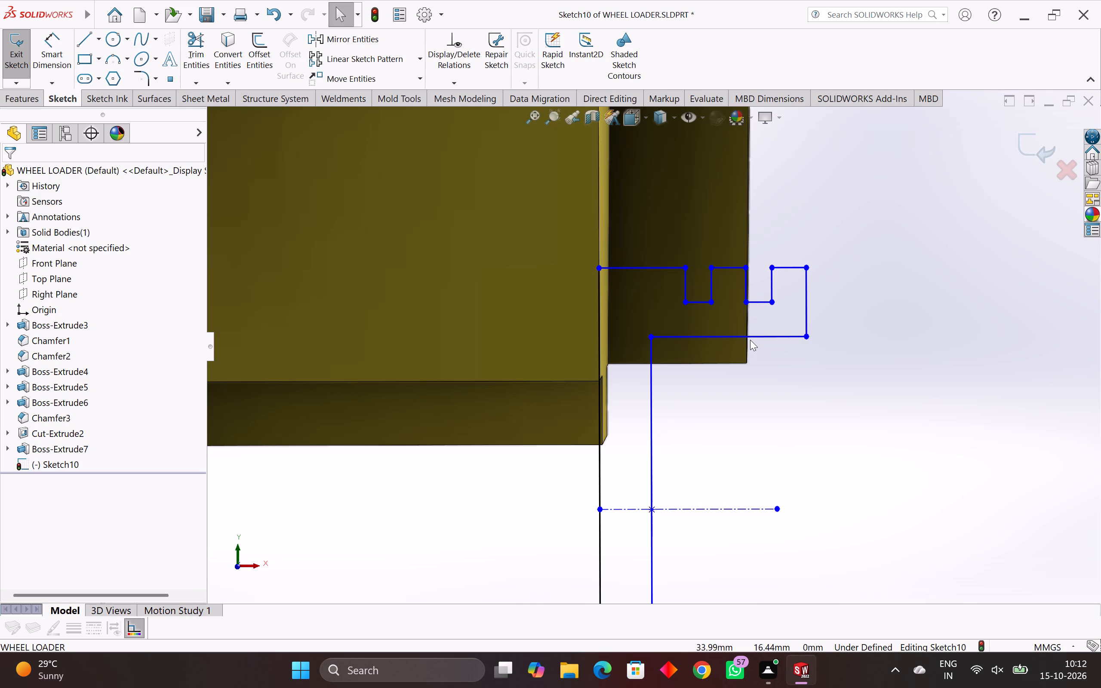
left_click(751, 337, "ctrl")
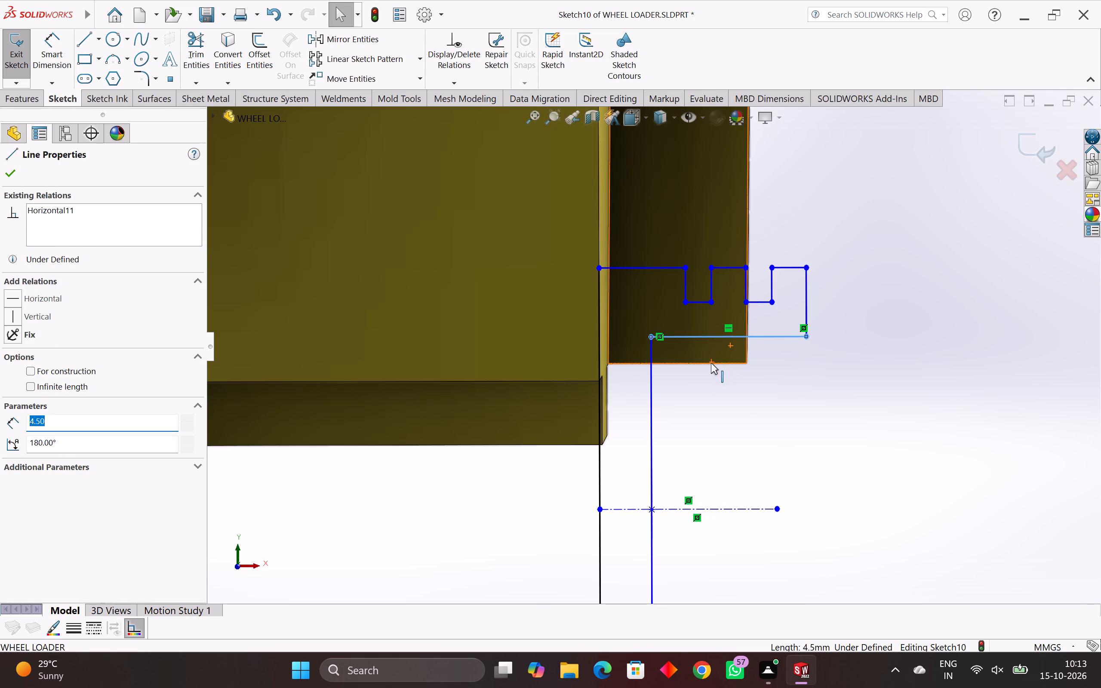
left_click(711, 364, "ctrl")
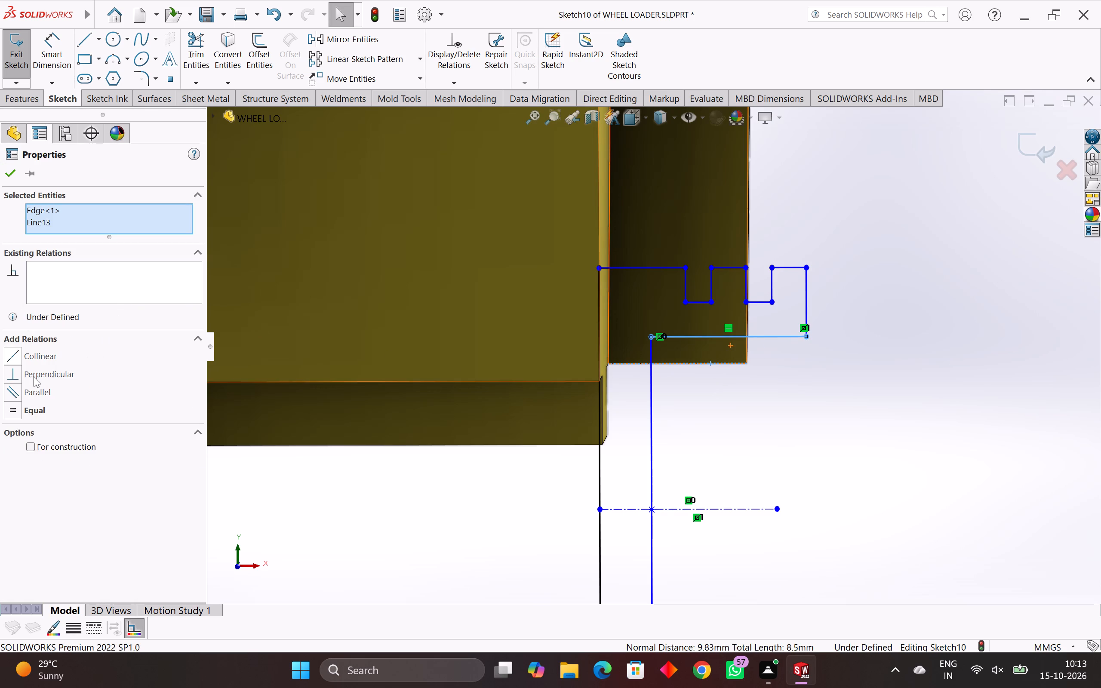
left_click(10, 356)
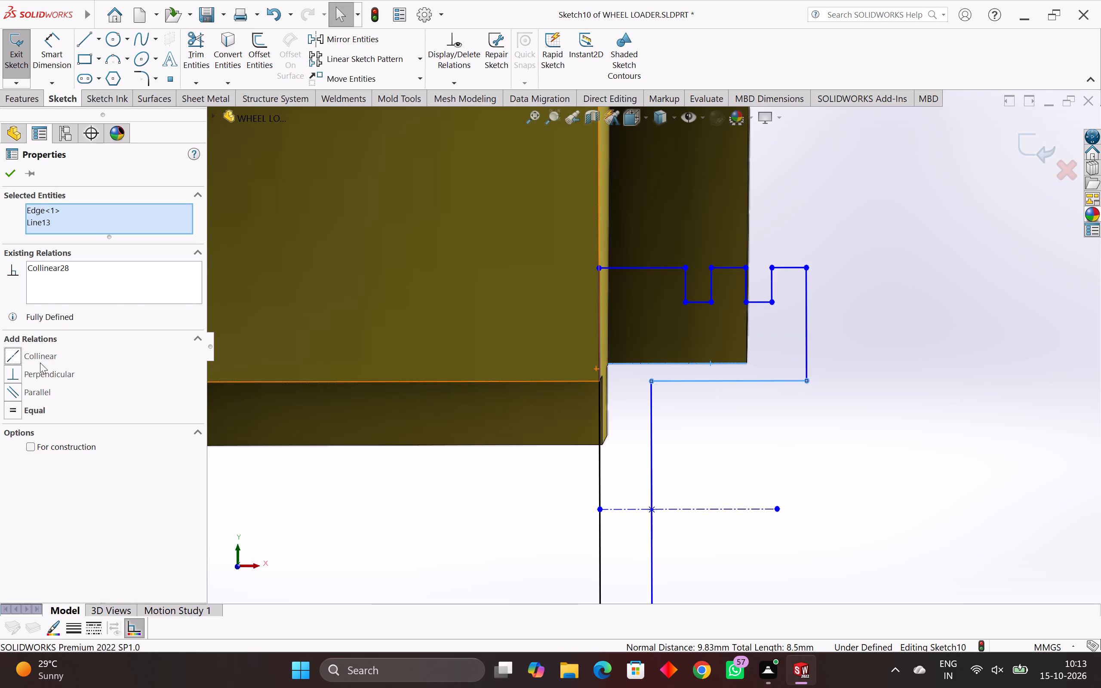
scroll(686, 344, "down", 3)
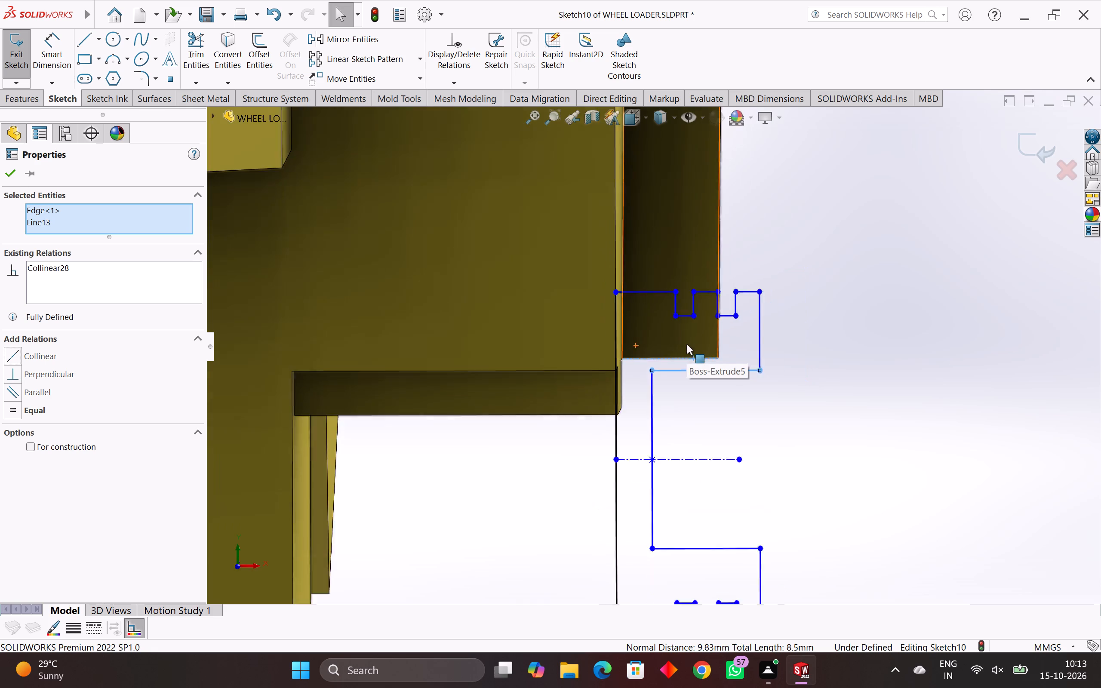
scroll(690, 358, "up", 3)
middle_click_drag(690, 358, 690, 349)
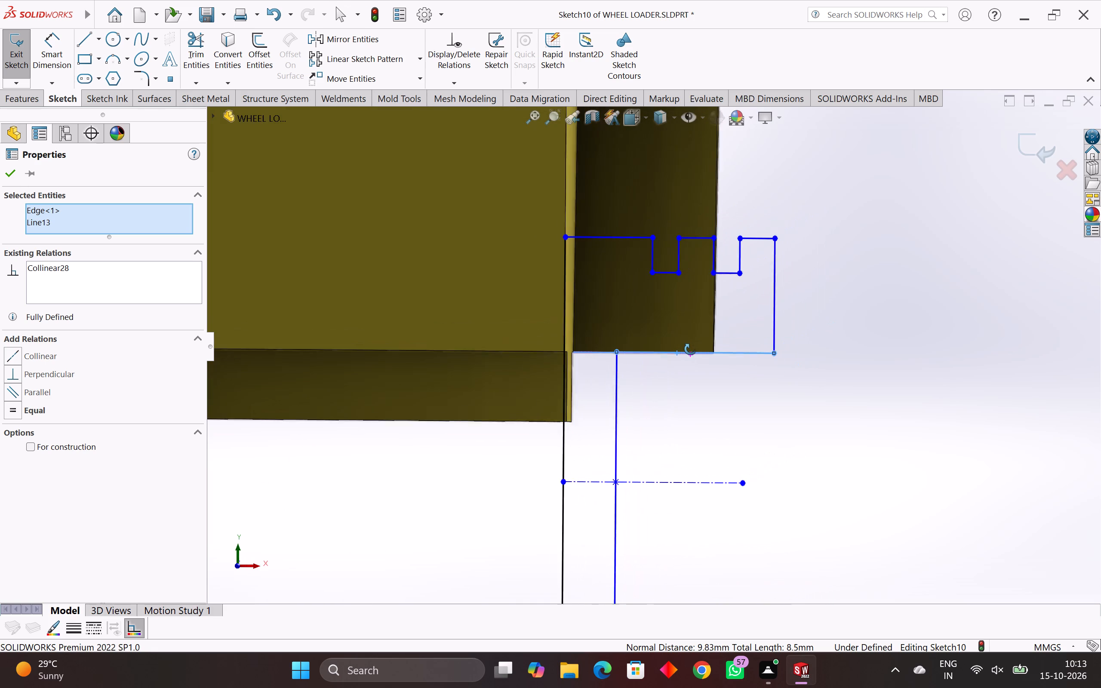
middle_click_drag(690, 349, 690, 350)
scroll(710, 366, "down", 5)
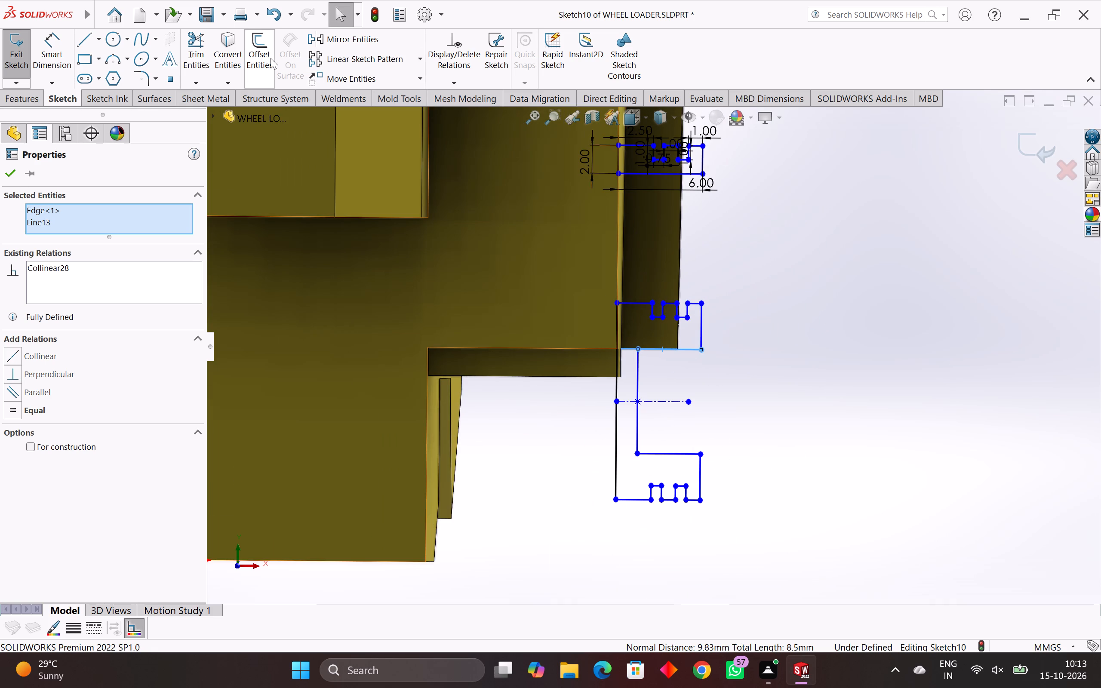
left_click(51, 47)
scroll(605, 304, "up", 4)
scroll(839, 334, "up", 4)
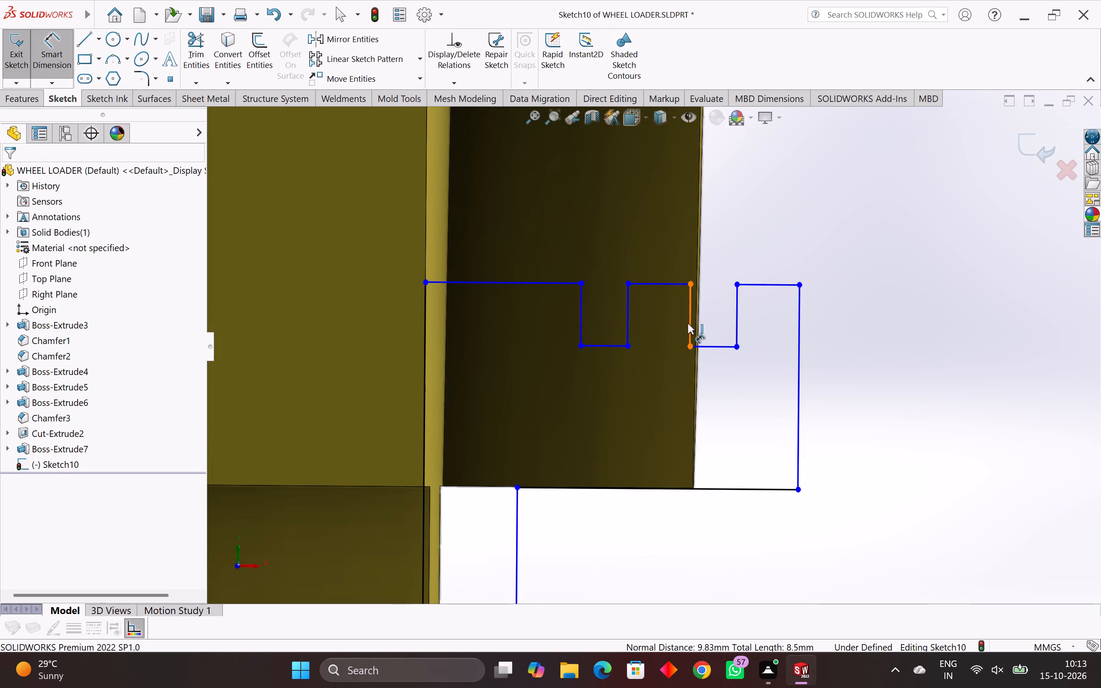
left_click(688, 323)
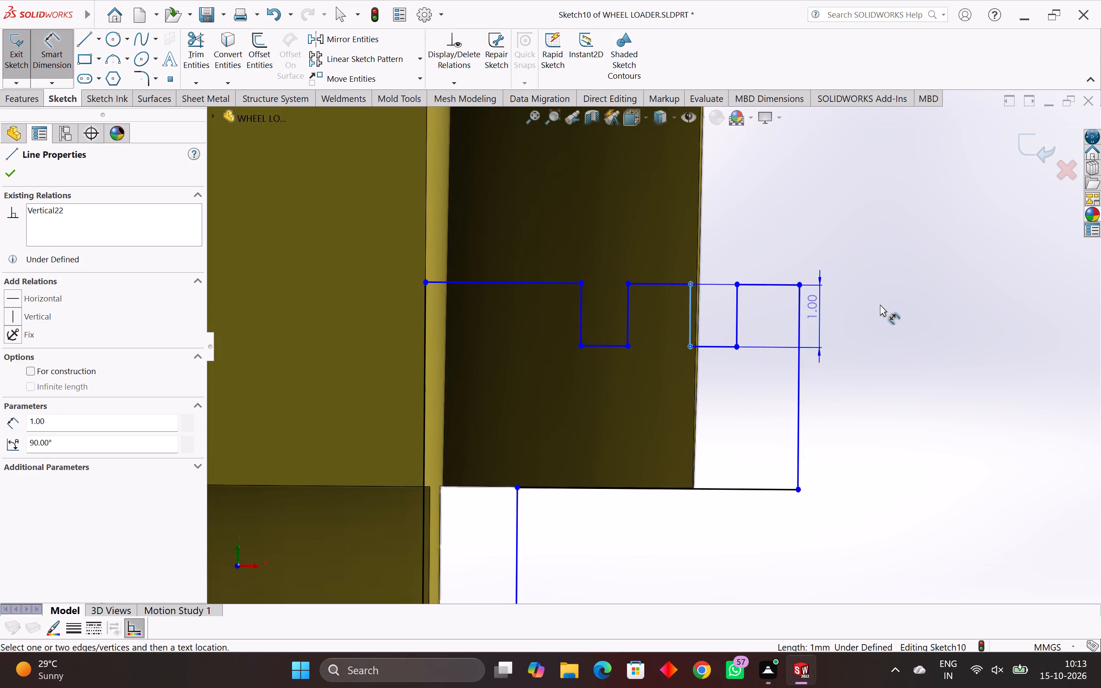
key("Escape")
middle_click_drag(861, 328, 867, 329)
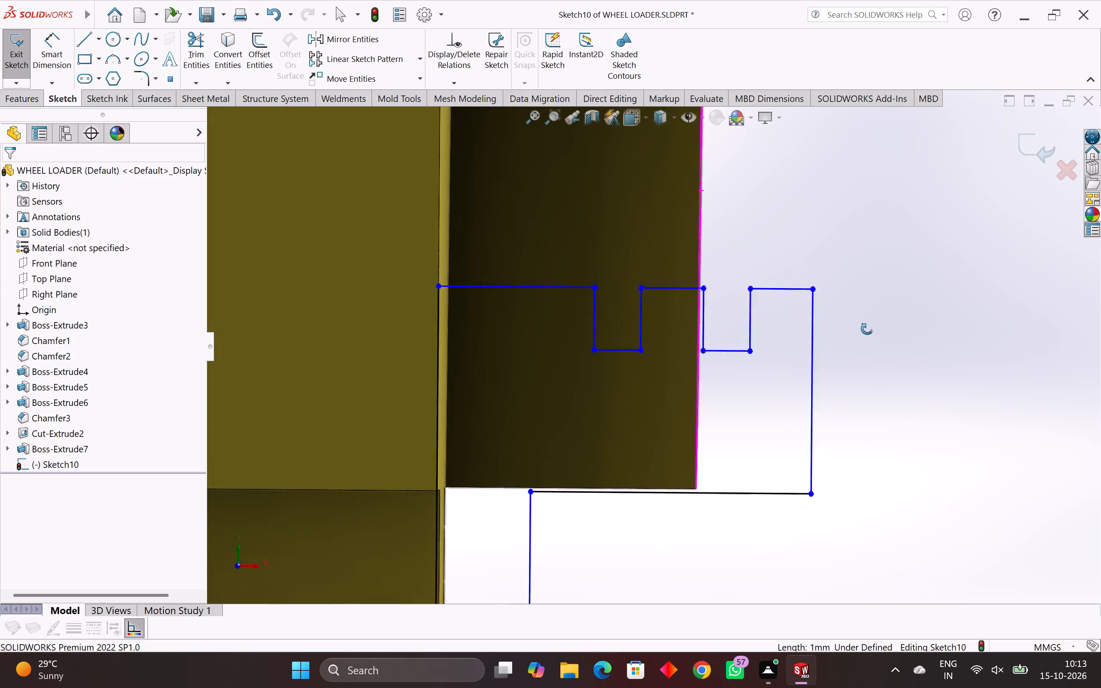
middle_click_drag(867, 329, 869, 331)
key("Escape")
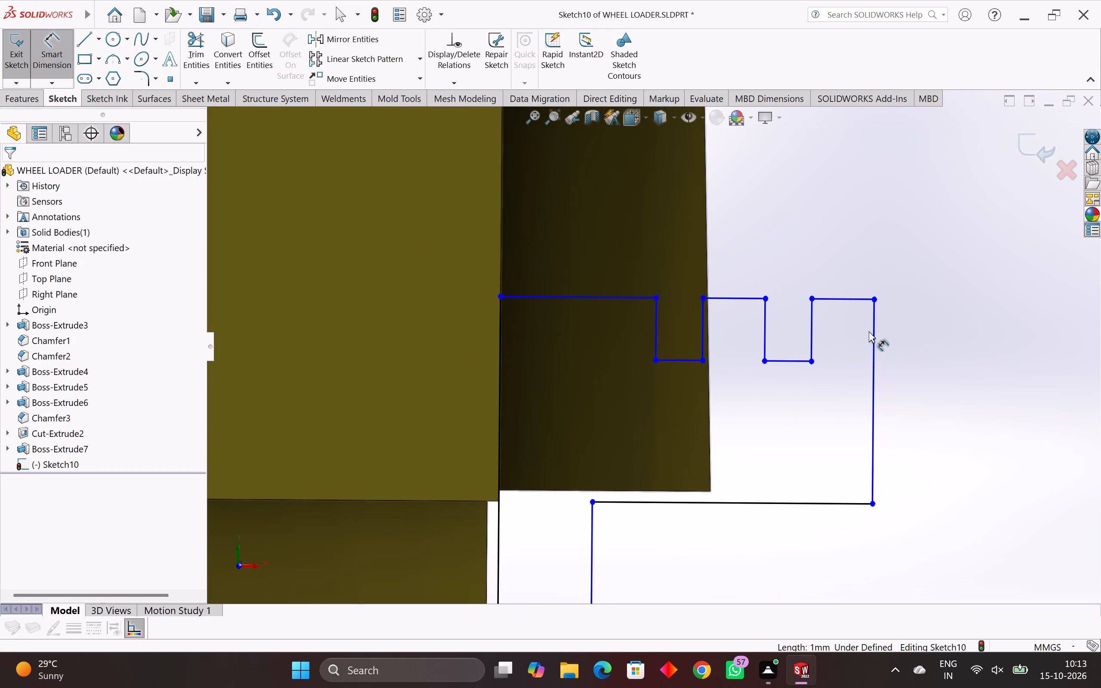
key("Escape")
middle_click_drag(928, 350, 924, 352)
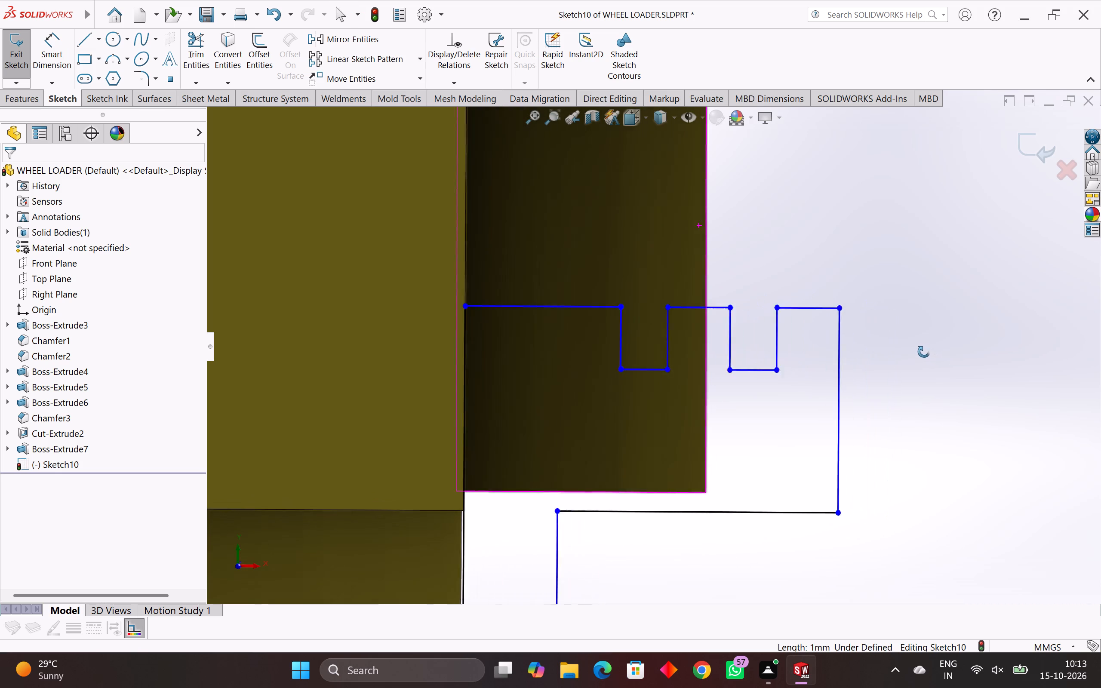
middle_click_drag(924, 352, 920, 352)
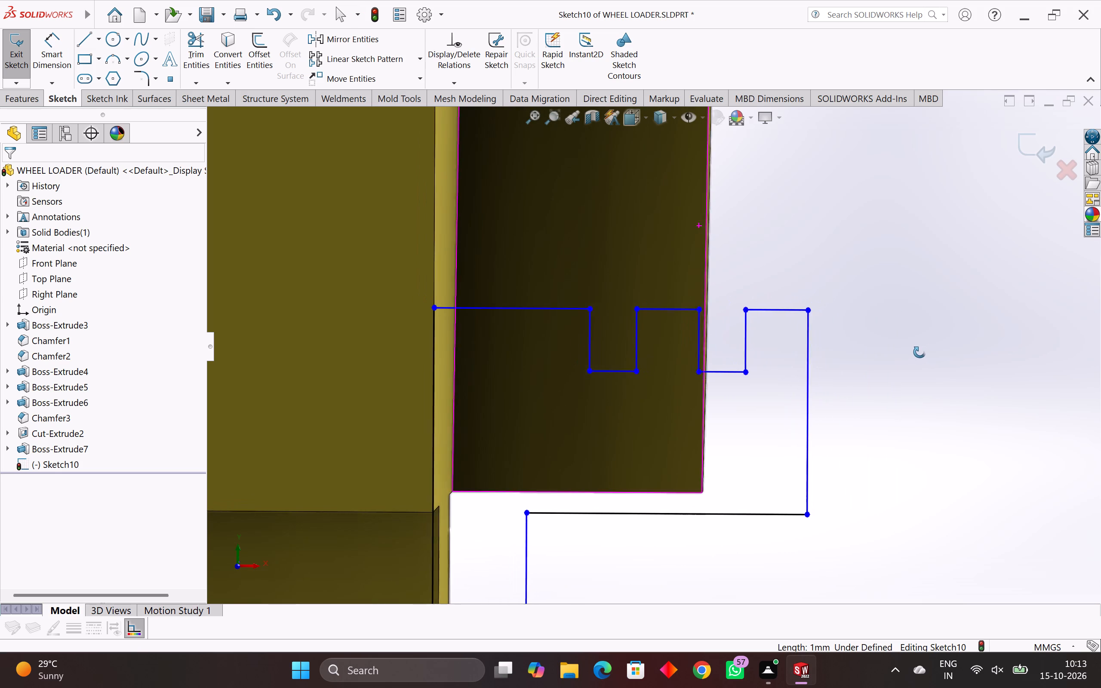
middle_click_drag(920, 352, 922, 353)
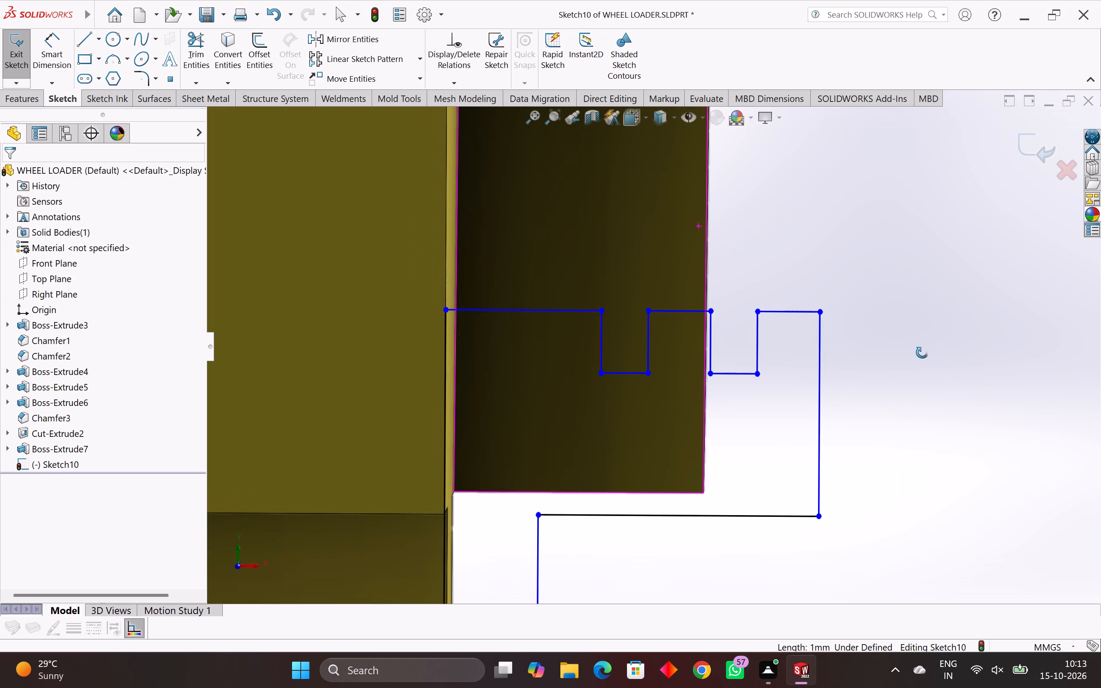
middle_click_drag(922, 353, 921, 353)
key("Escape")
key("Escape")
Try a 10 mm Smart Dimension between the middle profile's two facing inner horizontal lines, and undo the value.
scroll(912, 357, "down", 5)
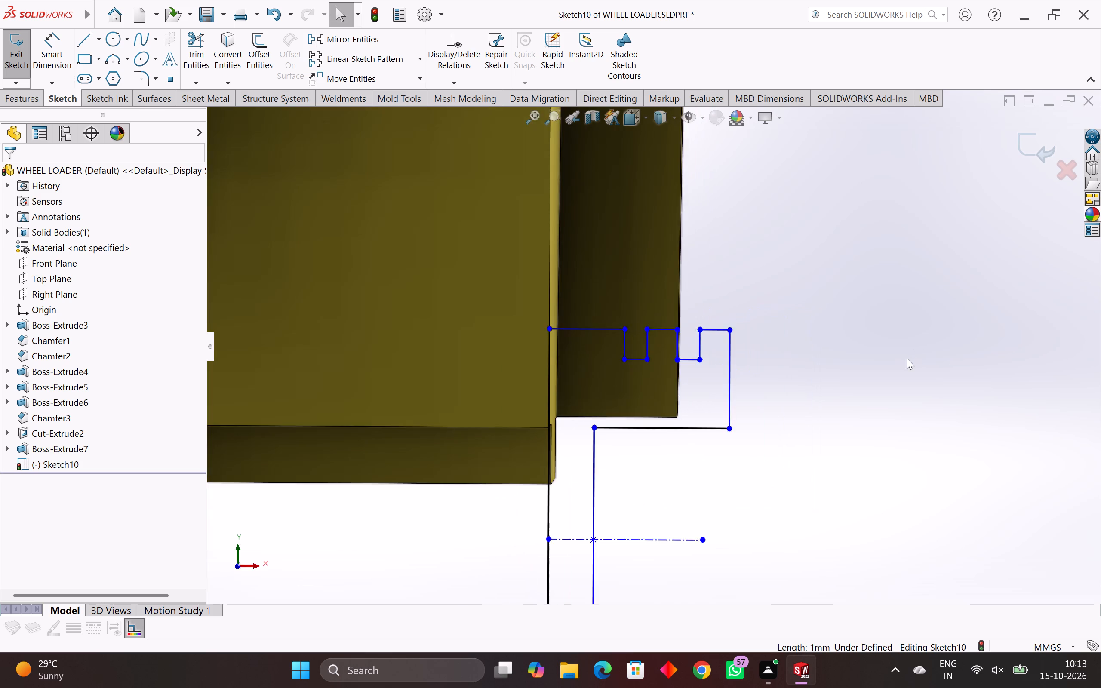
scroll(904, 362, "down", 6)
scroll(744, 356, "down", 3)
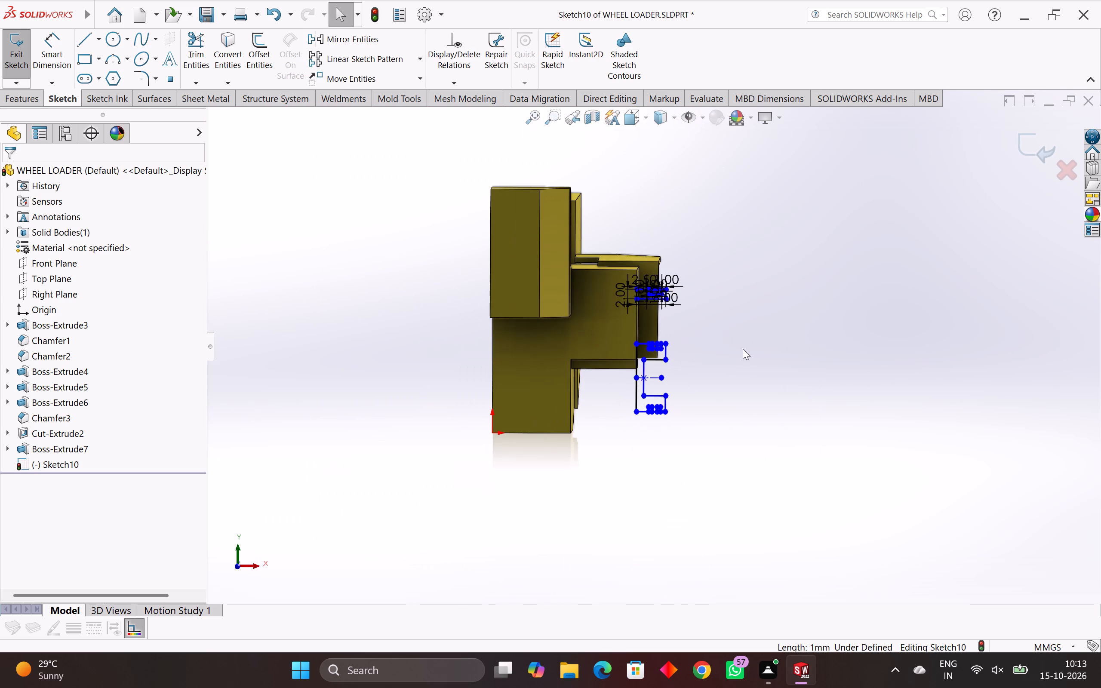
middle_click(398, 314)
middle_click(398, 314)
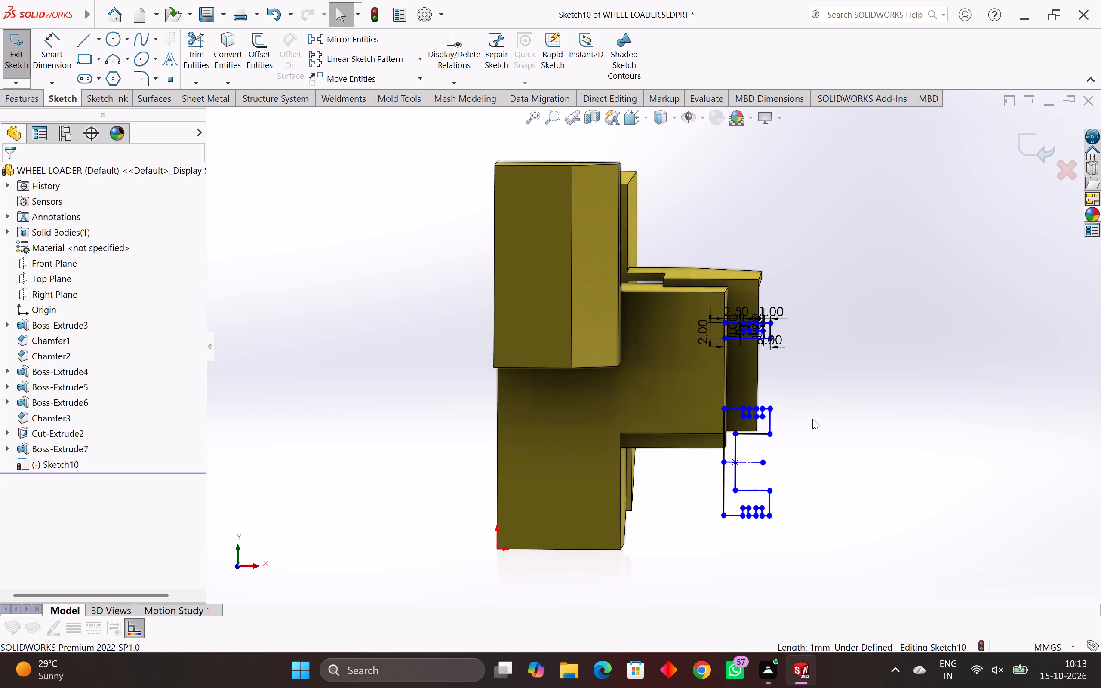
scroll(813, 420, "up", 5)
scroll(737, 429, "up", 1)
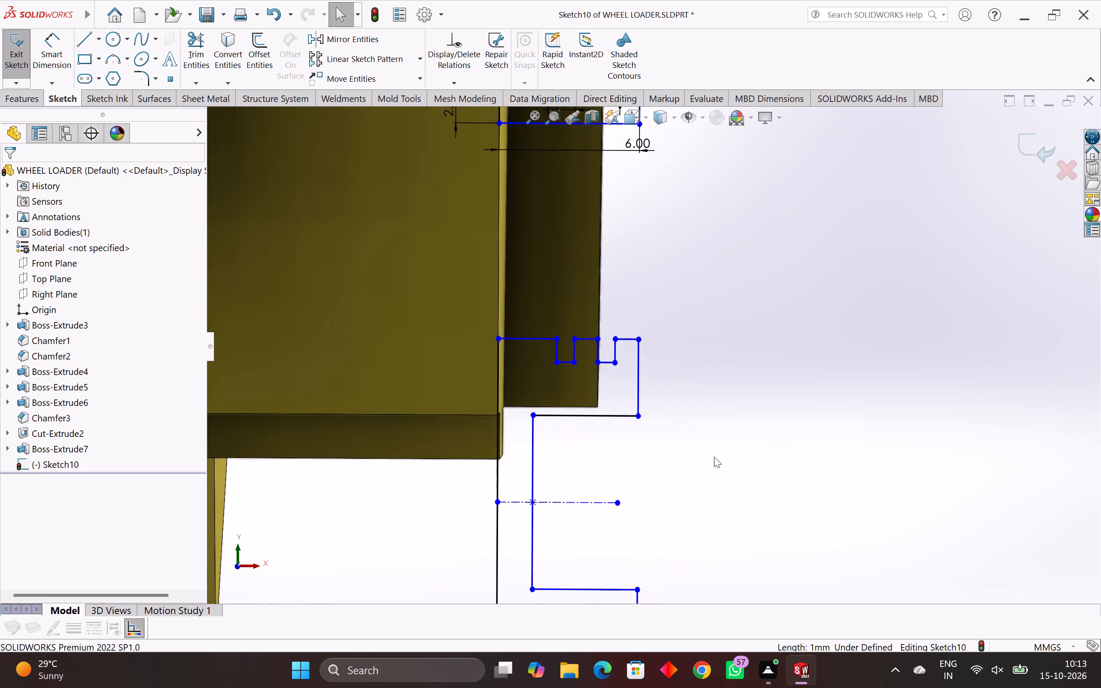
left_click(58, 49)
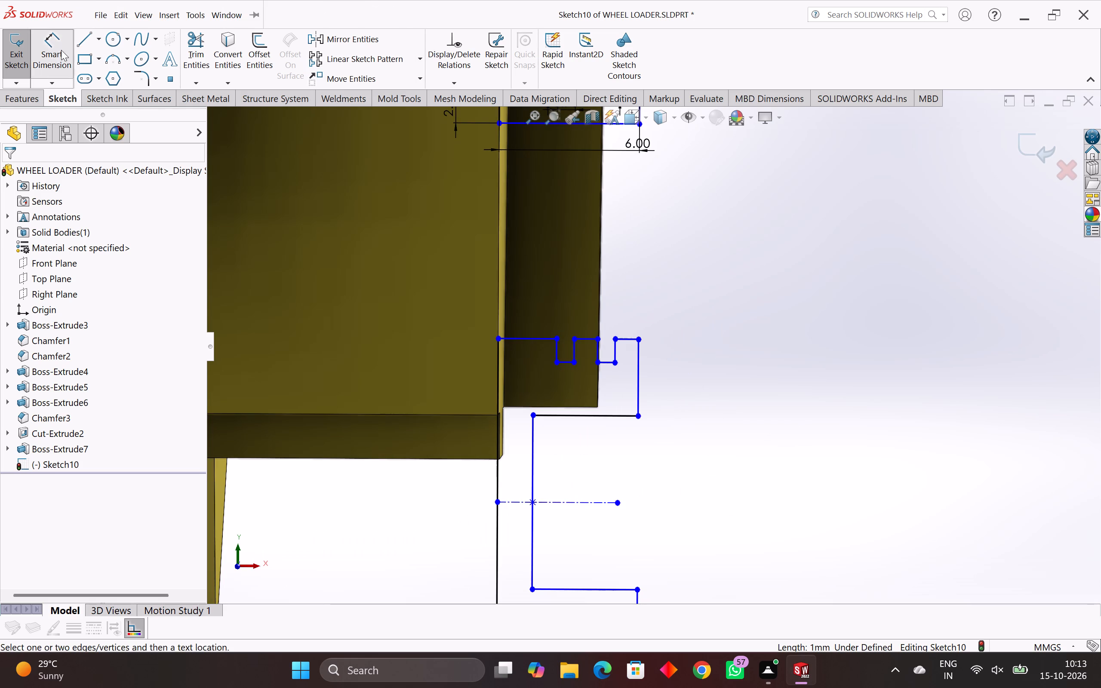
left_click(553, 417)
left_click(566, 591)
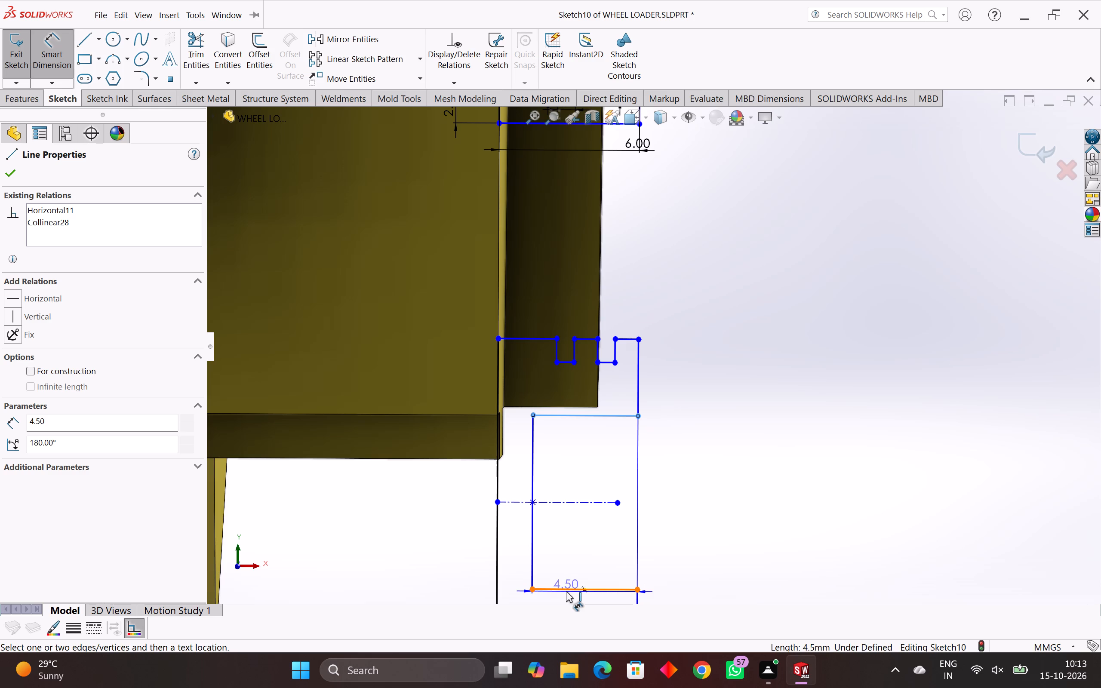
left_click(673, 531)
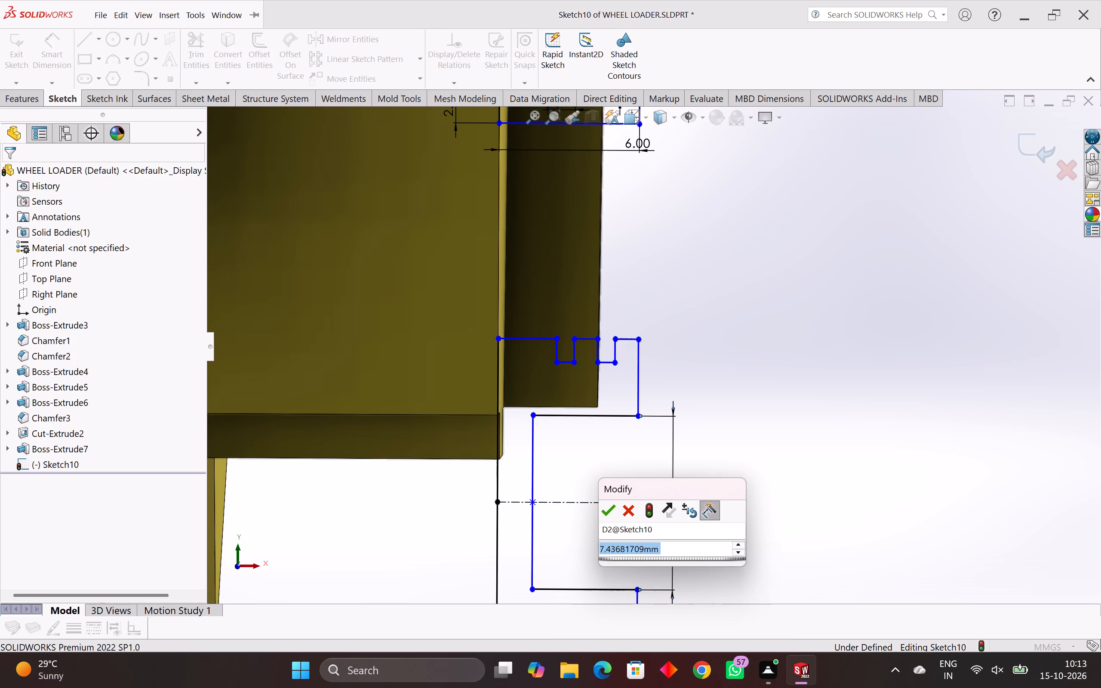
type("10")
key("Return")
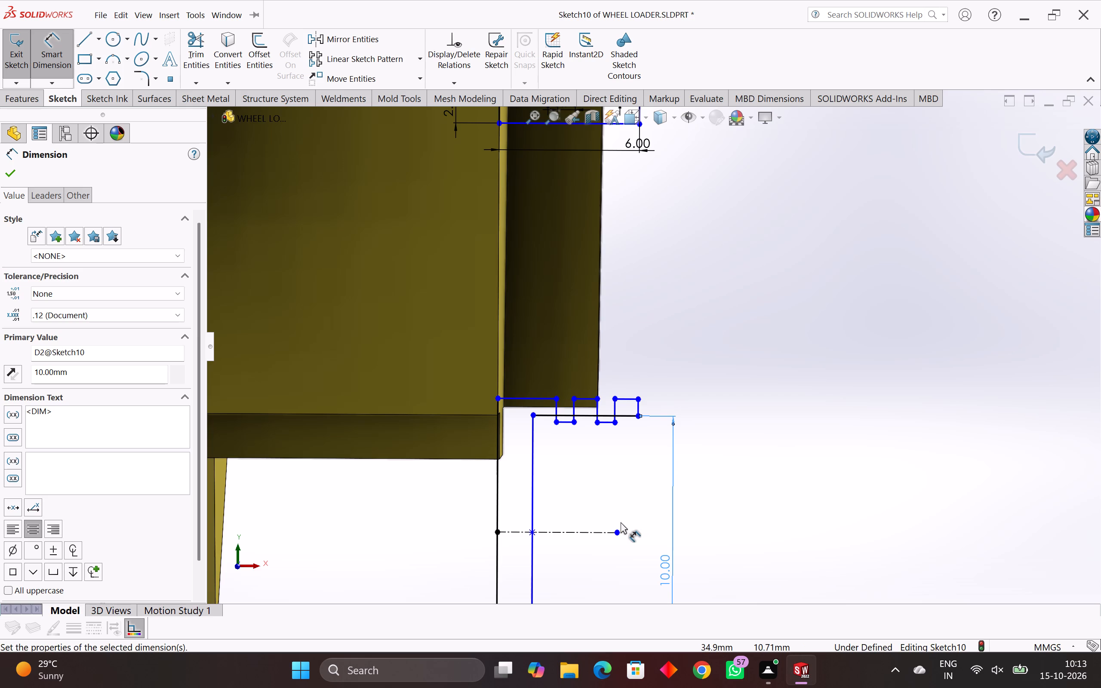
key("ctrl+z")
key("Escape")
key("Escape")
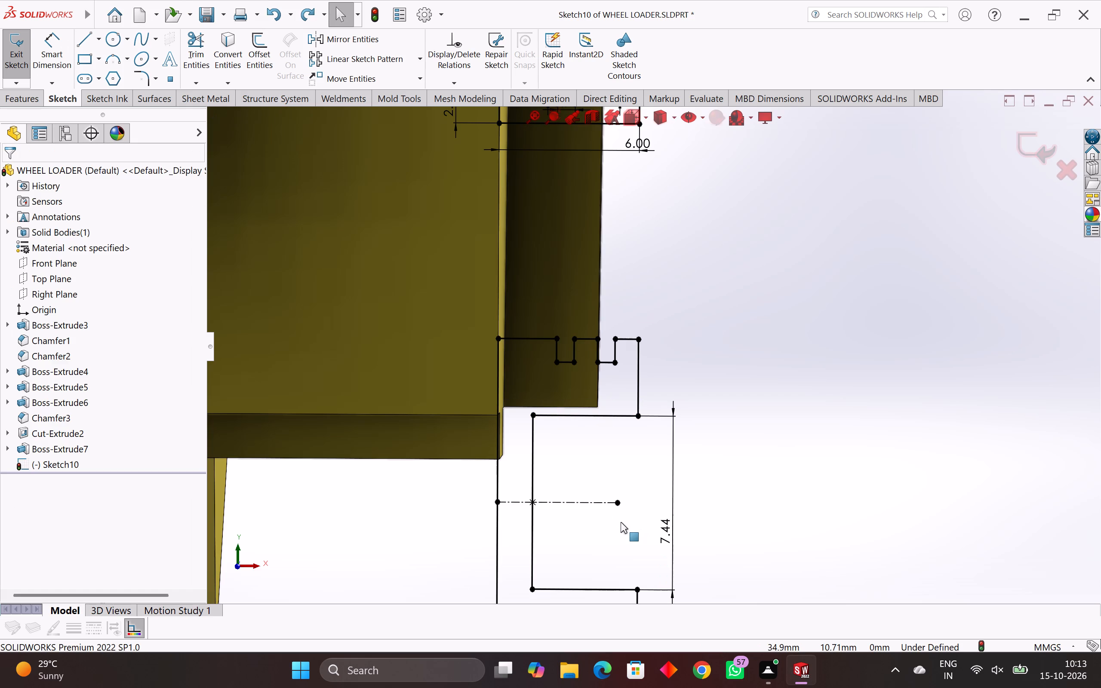
Delete the vertical dimension between the inner horizontal lines together with the profile's horizontal centerline.
key("Escape")
key("Escape")
left_click_drag(689, 490, 572, 522)
key("Delete")
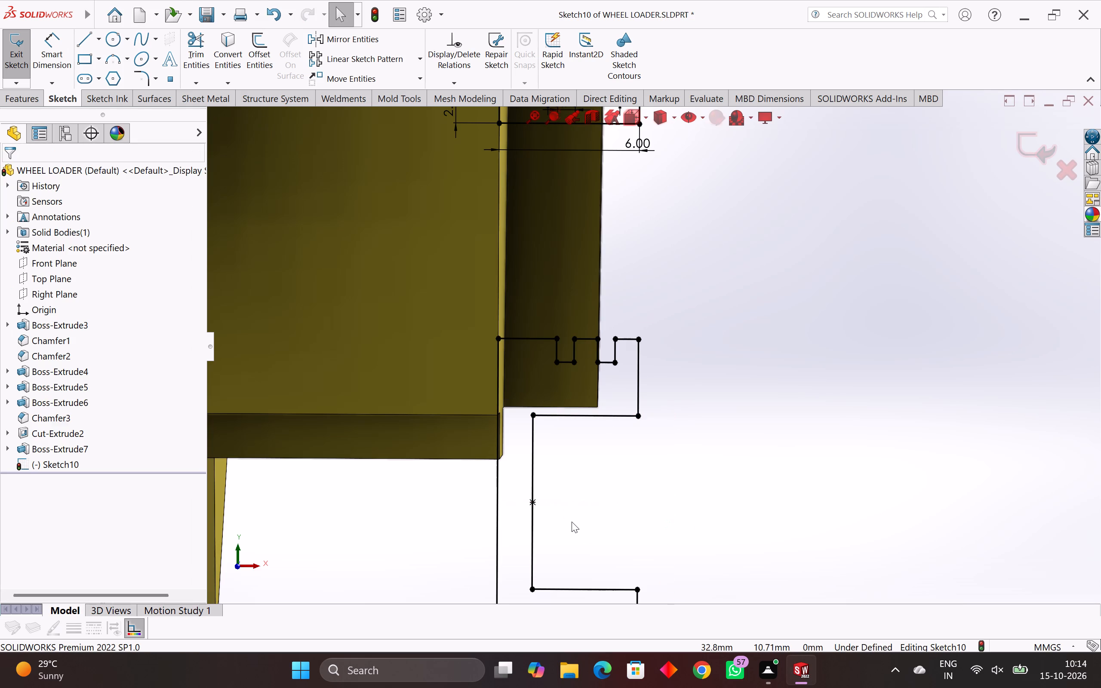
Delete both notches and the remaining horizontal segments along the bottom edge of the middle profile's lower arm.
scroll(568, 522, "down", 3)
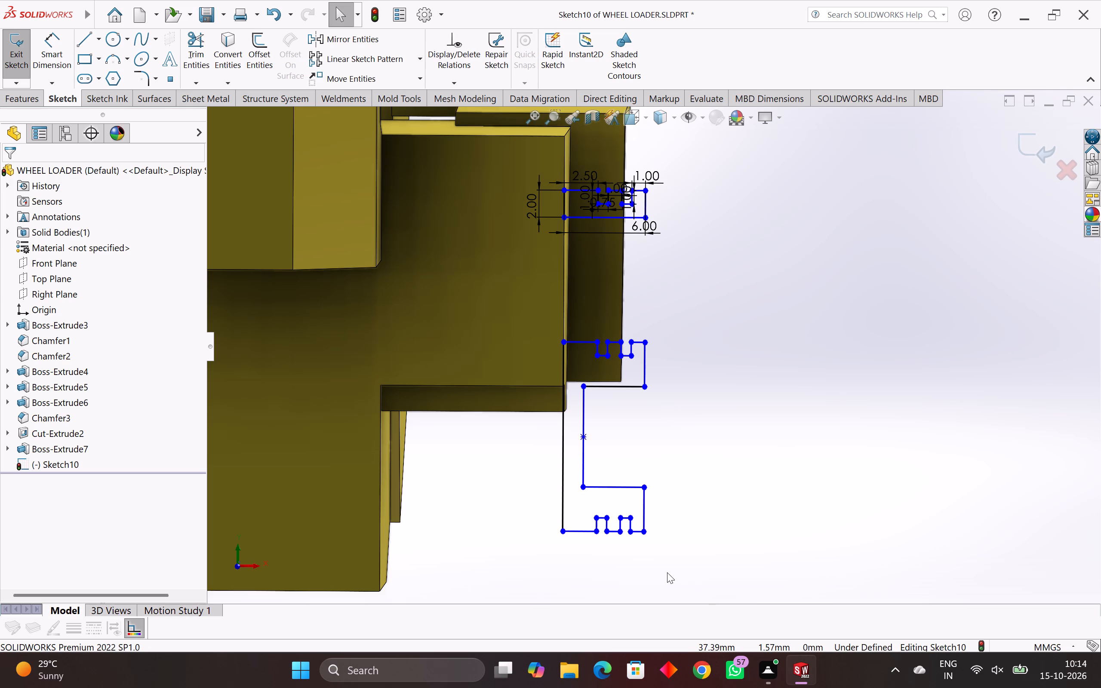
scroll(612, 536, "up", 7)
left_click_drag(733, 325, 461, 374)
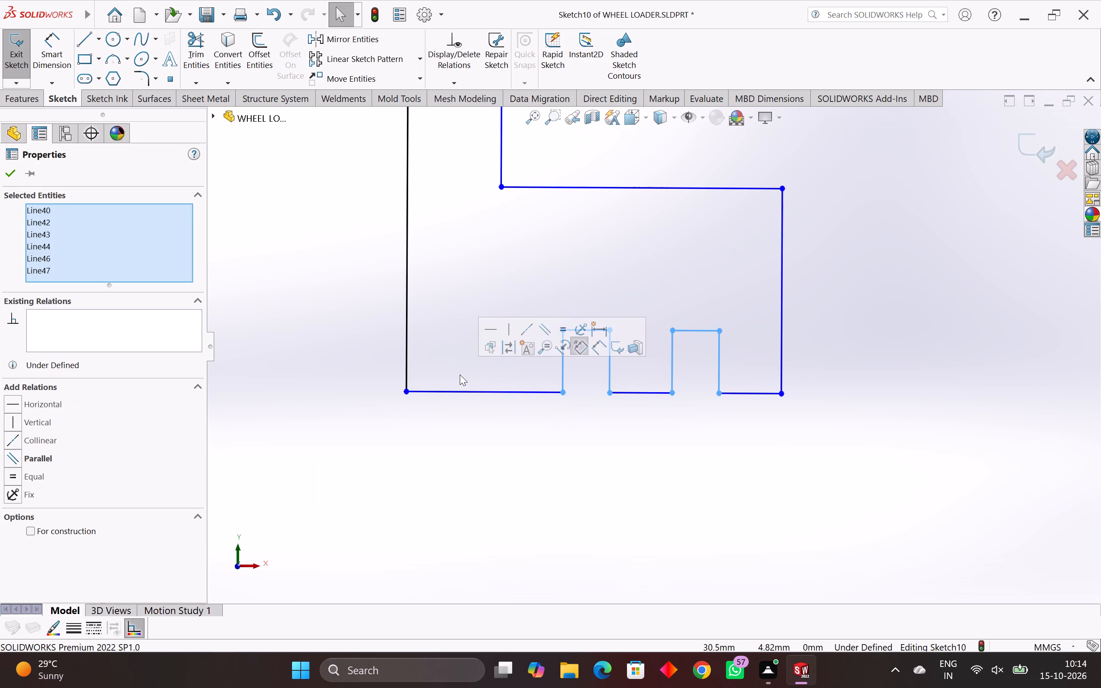
key("Delete")
left_click_drag(697, 346, 613, 436)
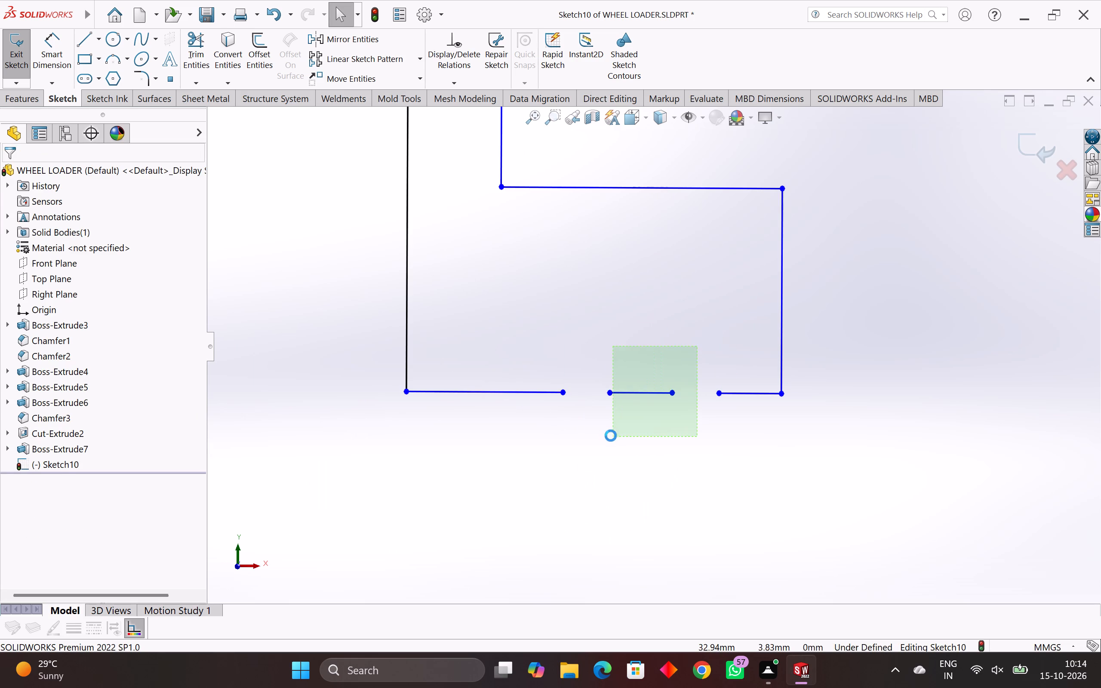
key("Delete")
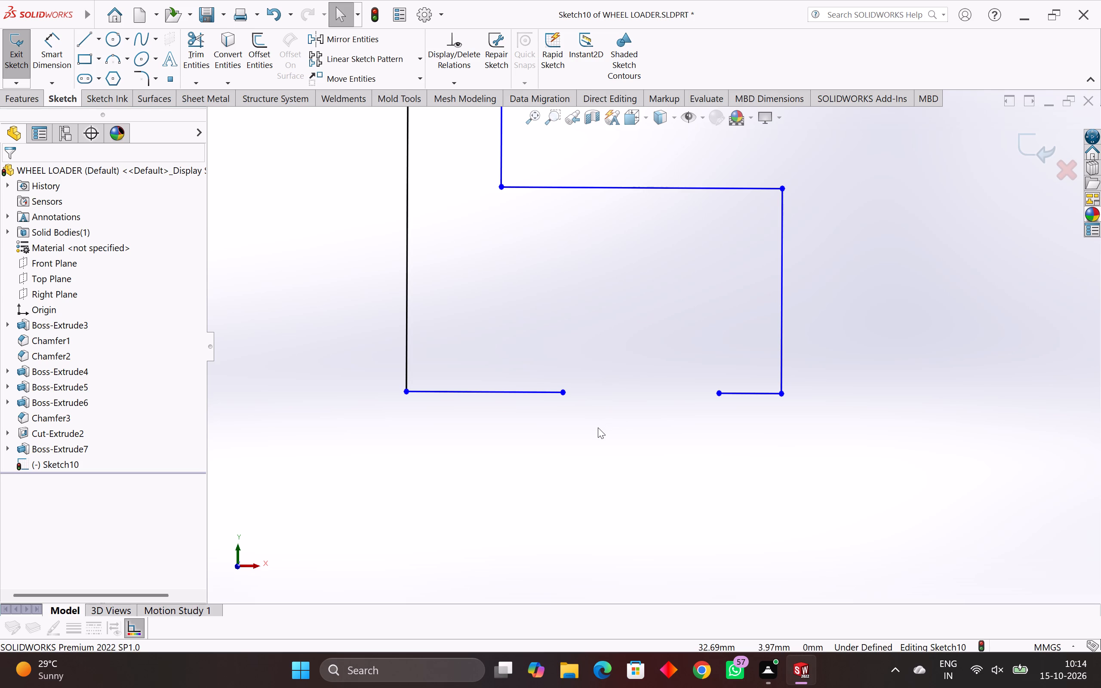
left_click_drag(549, 363, 500, 464)
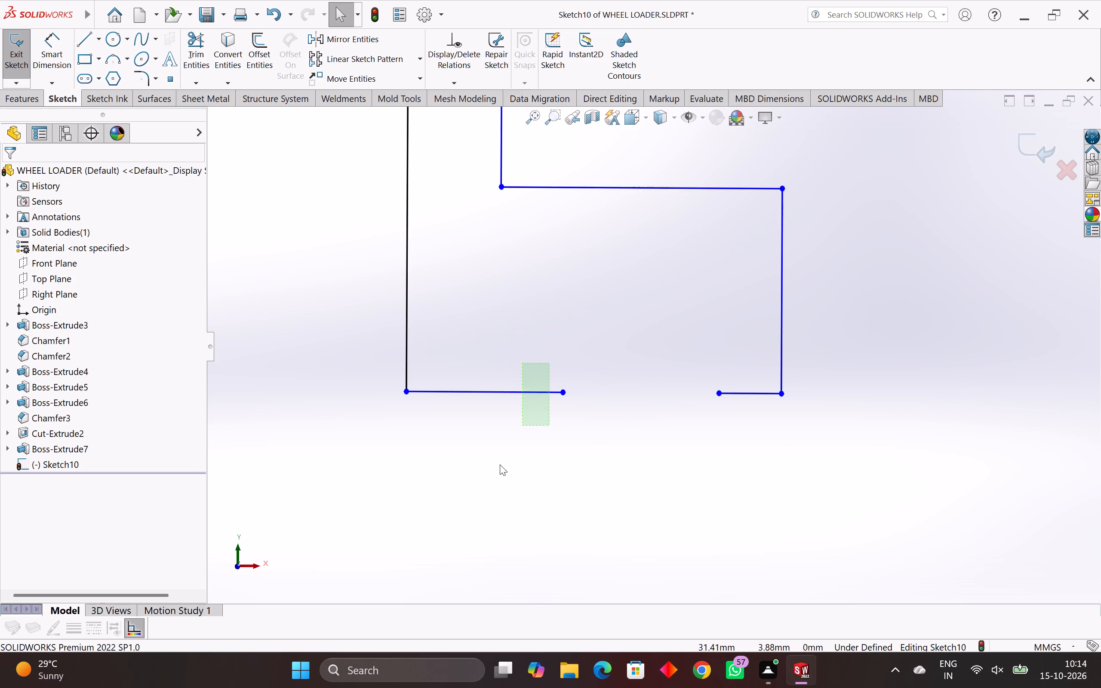
left_click_drag(500, 464, 498, 467)
left_click_drag(736, 363, 622, 435)
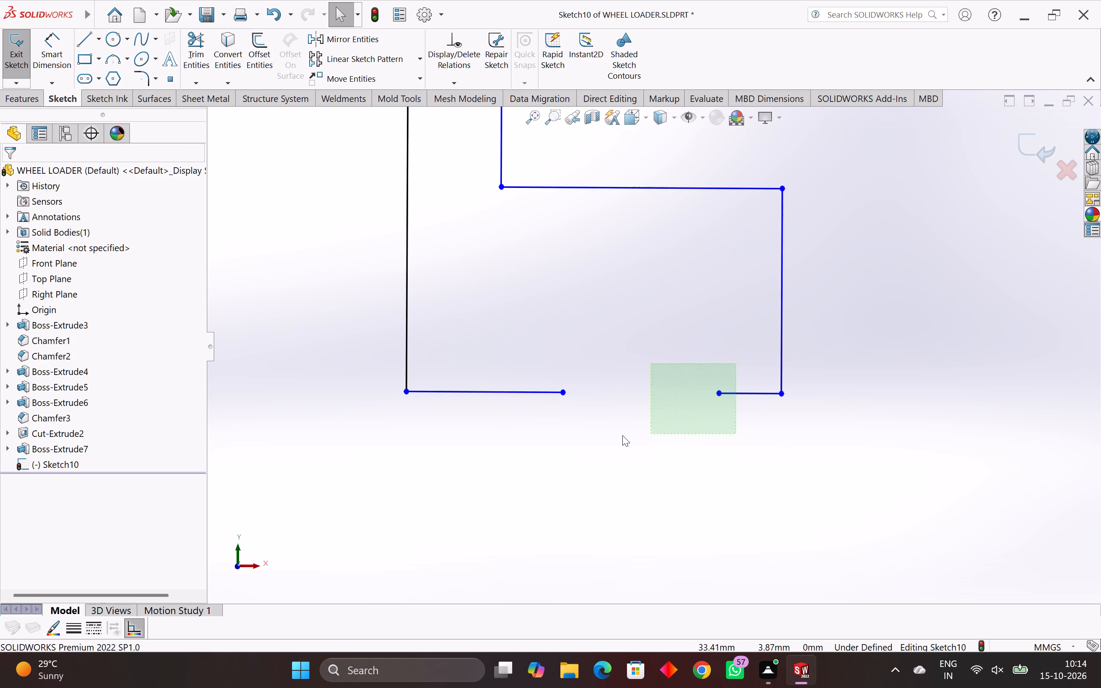
left_click_drag(622, 435, 476, 442)
key("Delete")
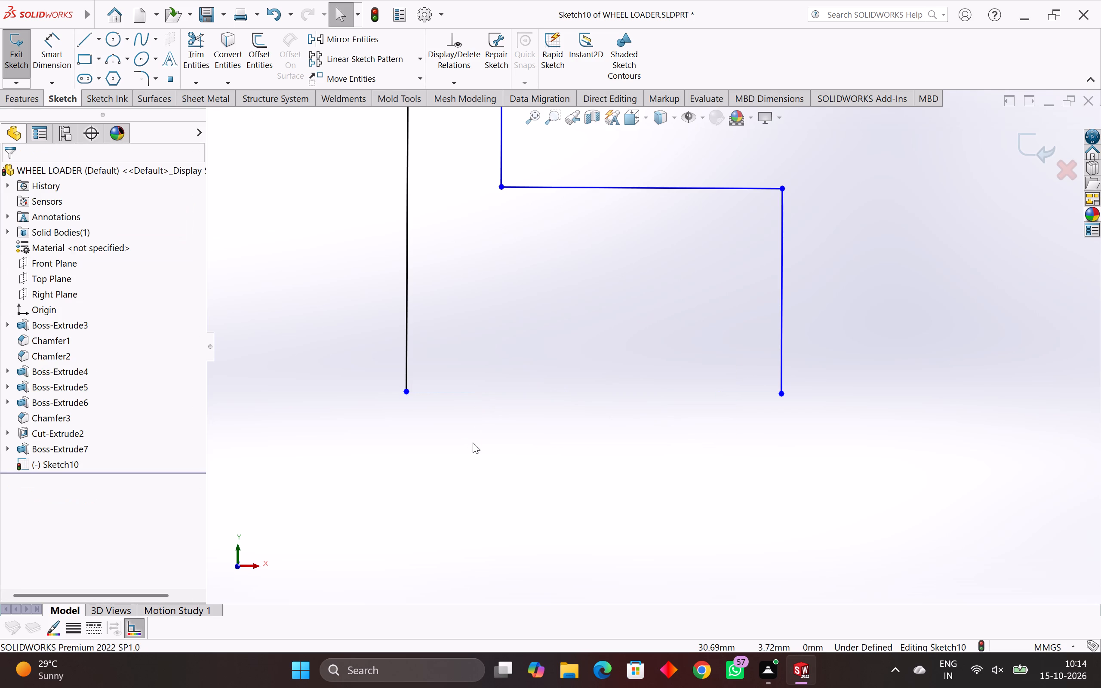
Close the bottom of the middle profile's lower arm with a single 6 mm horizontal line between its open corners.
key("l")
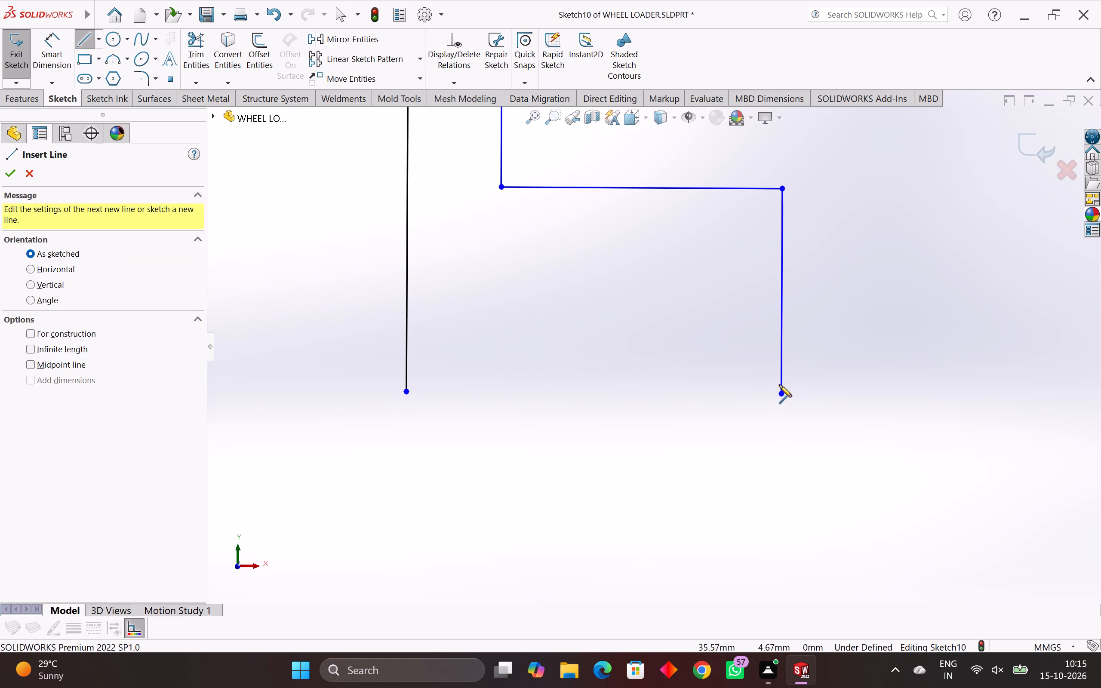
left_click(782, 394)
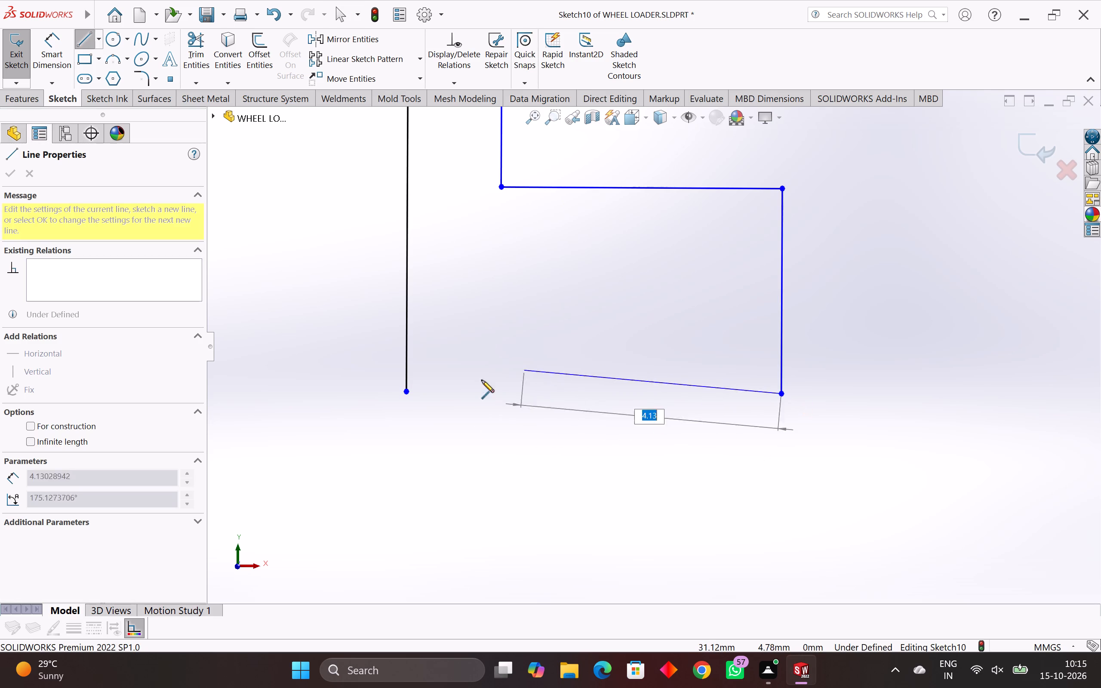
left_click(408, 392)
key("Escape")
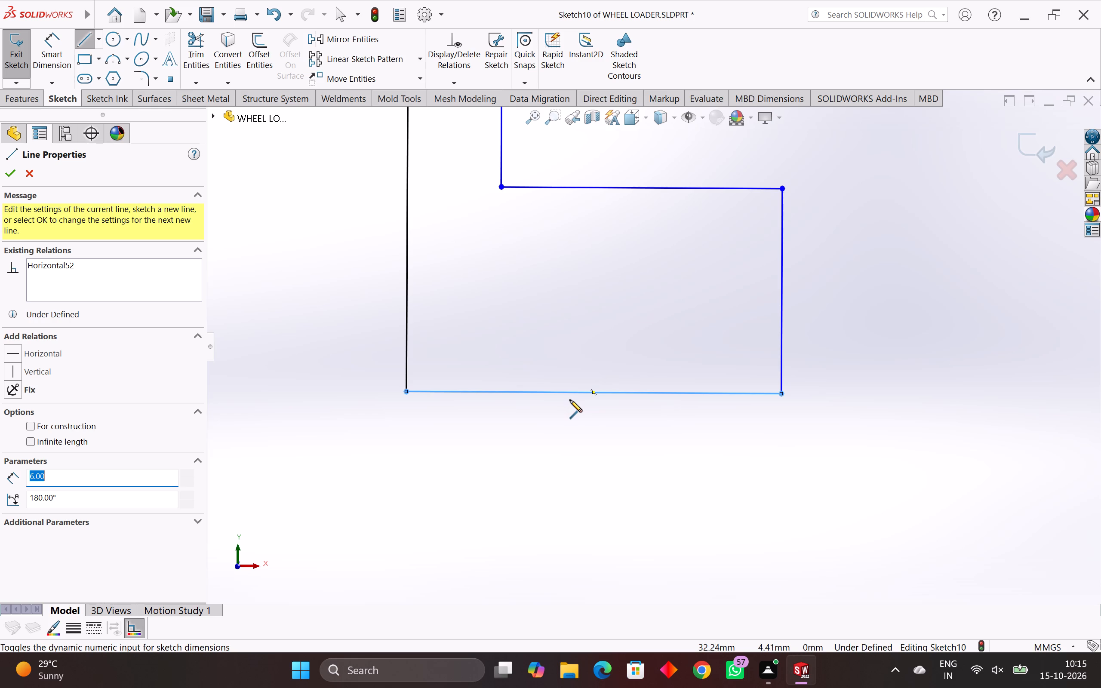
key("Escape")
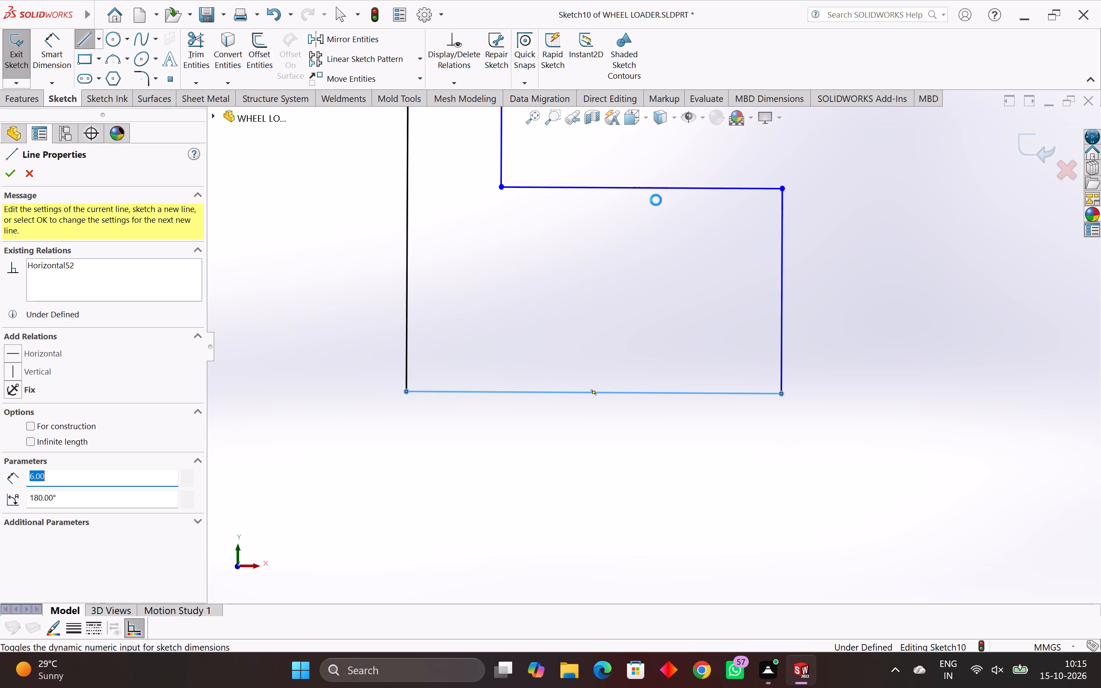
Delete the 4.5 mm inner horizontal line on the upper side of the middle profile's lower arm.
left_click_drag(681, 181, 661, 218)
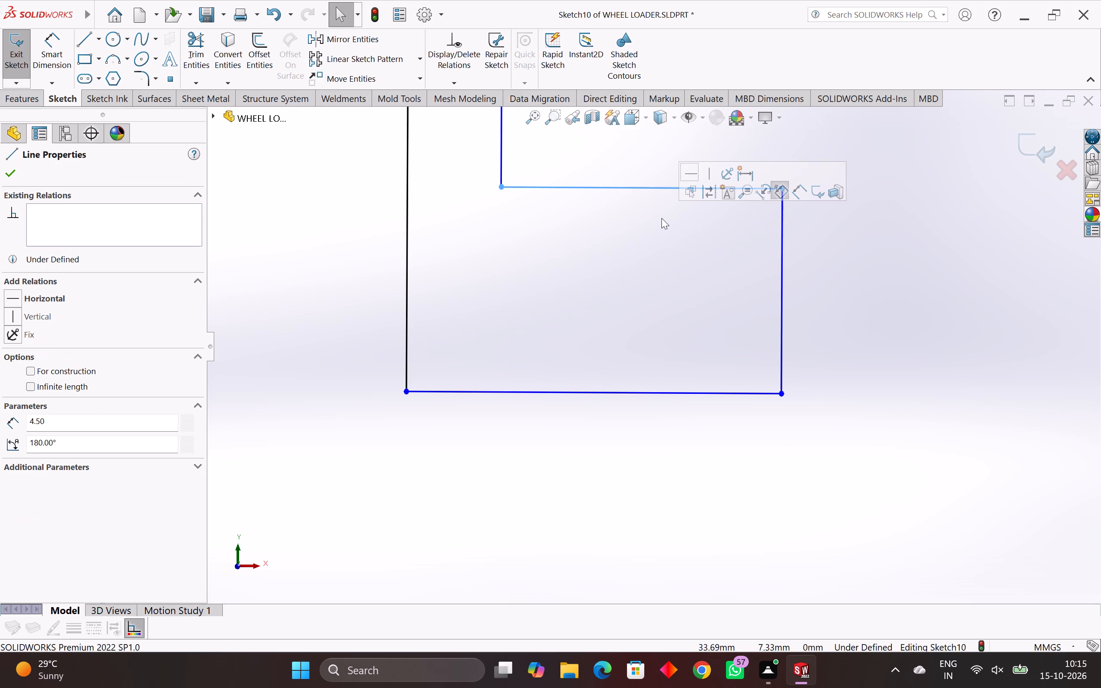
key("Delete")
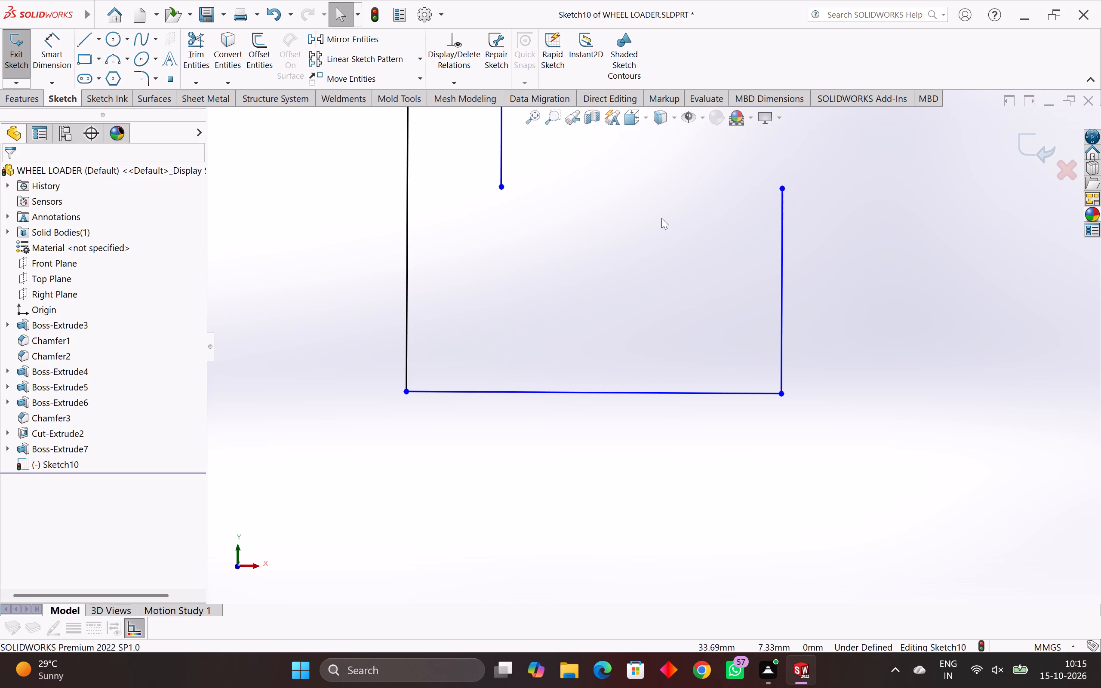
Start a new upper edge on the lower arm with a 1 mm horizontal line inward from its outer upper corner.
key("l")
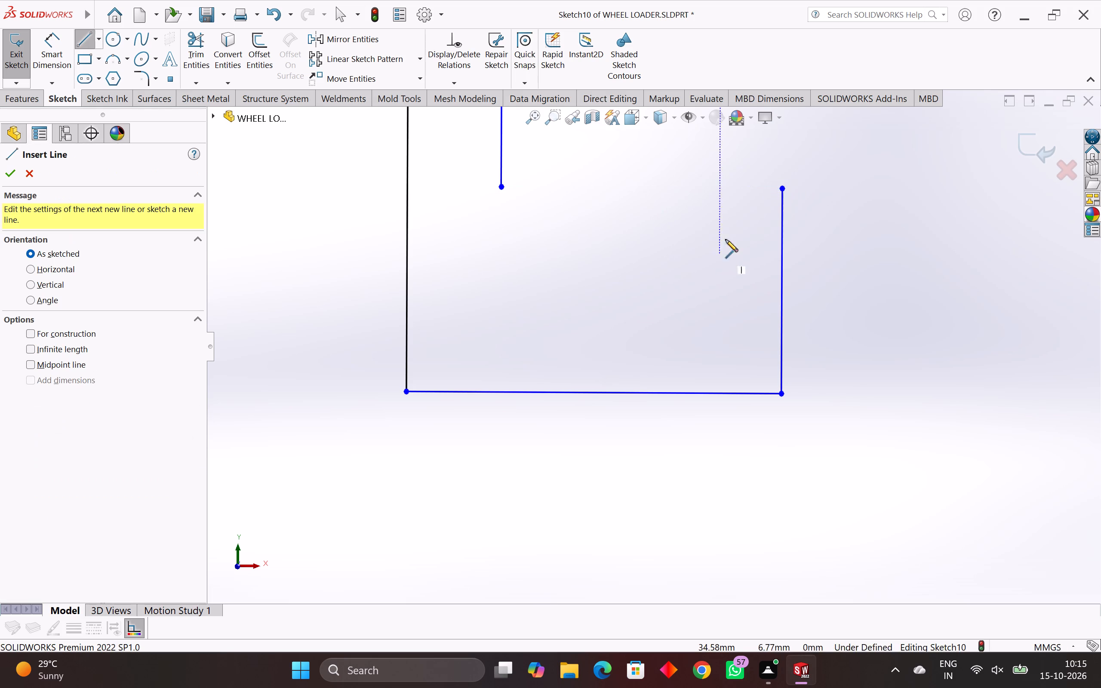
left_click(781, 188)
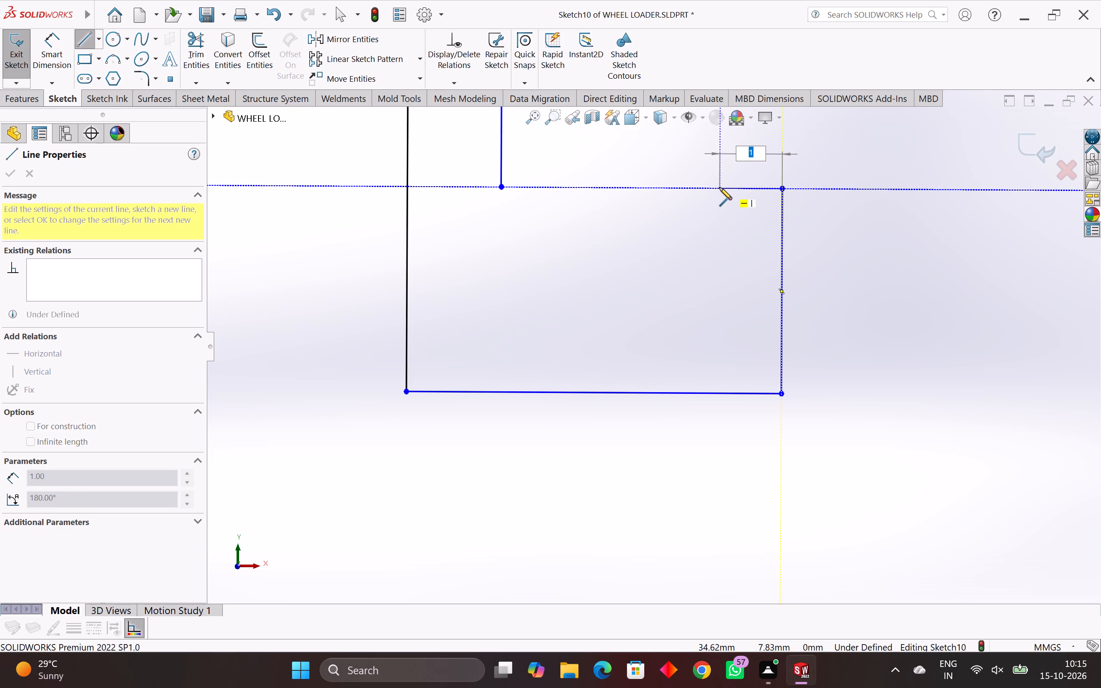
left_click(720, 187)
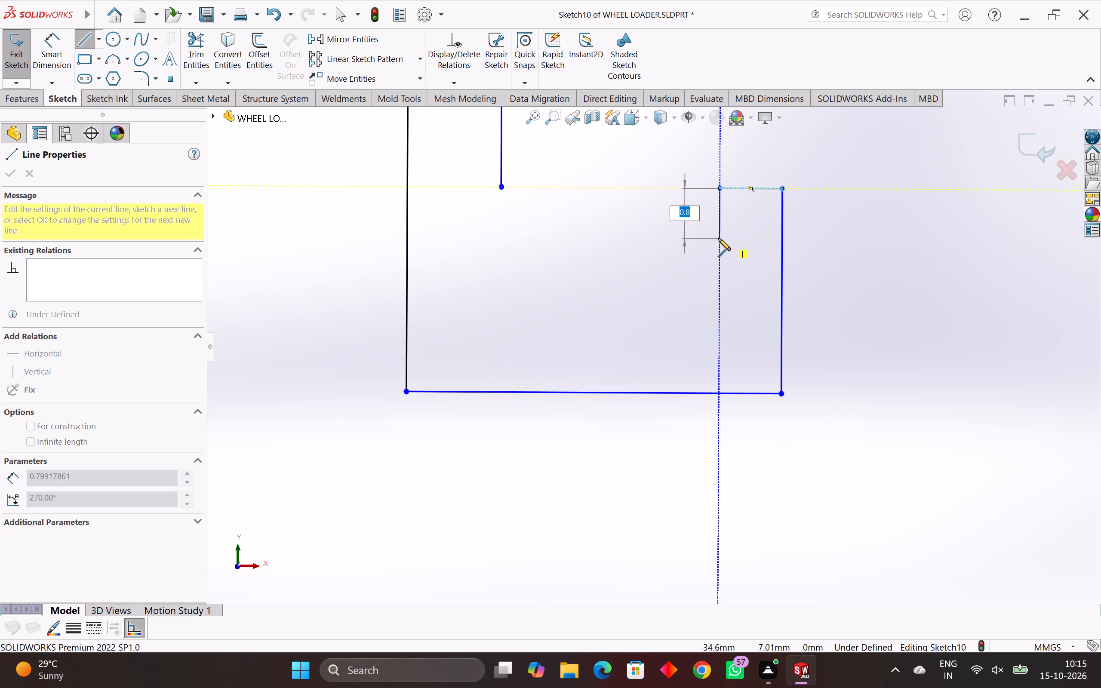
Continue the lower arm's upper edge with a 1 mm vertical line down and a 0.75 mm horizontal line inward as the notch bottom.
key("1")
key("Return")
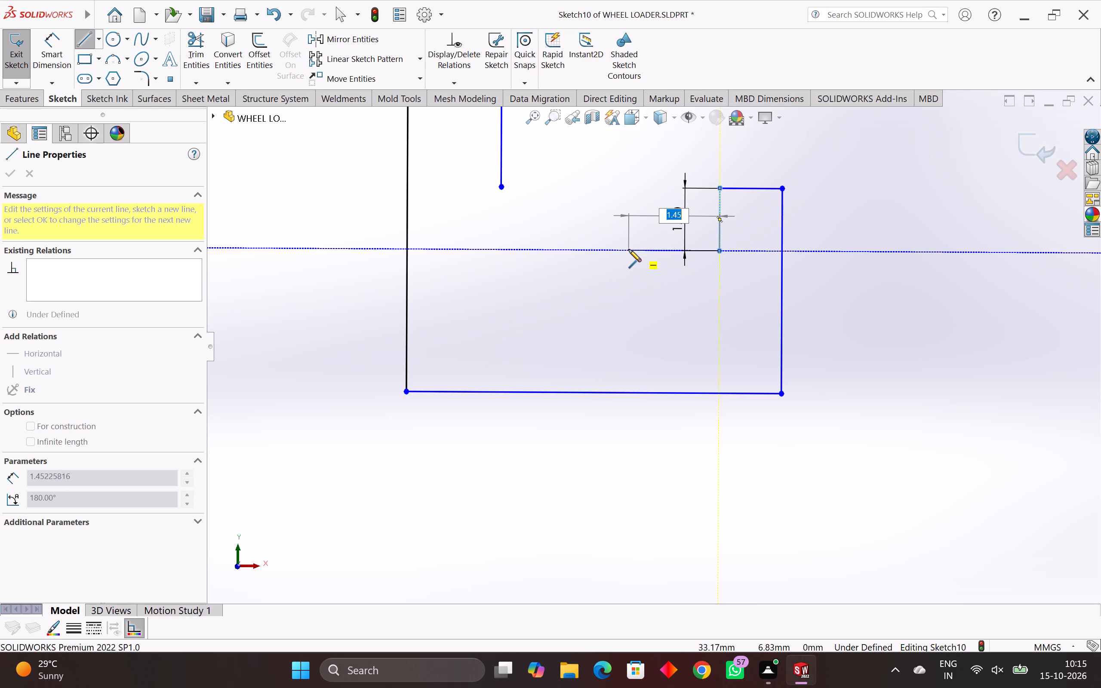
type(".7")
key("5")
key("Return")
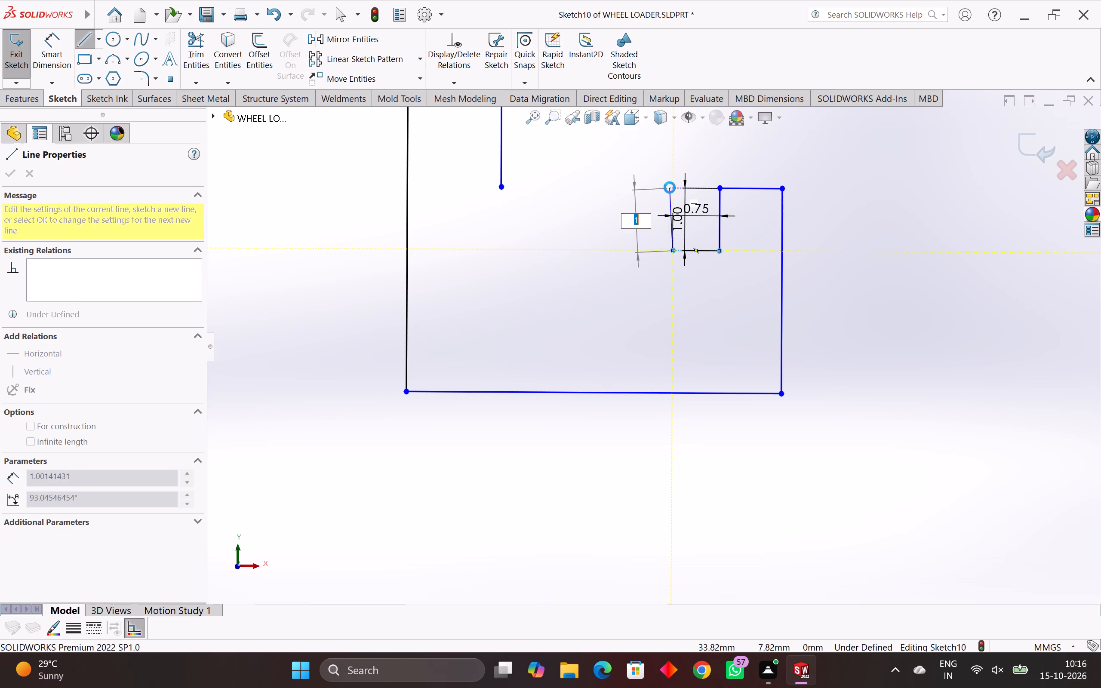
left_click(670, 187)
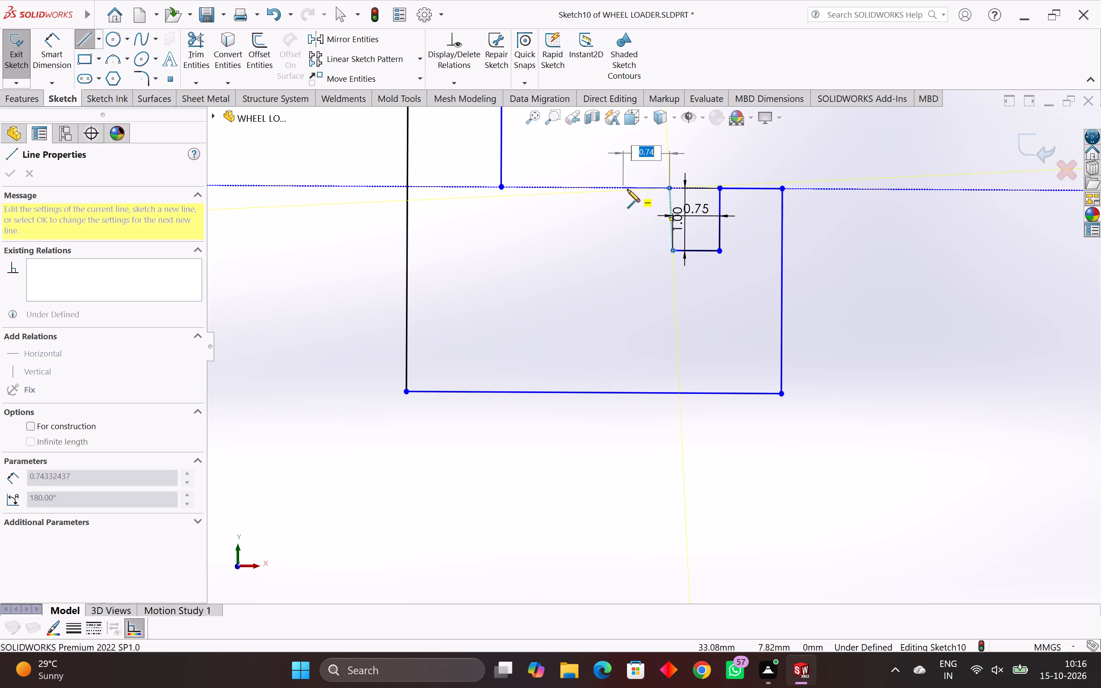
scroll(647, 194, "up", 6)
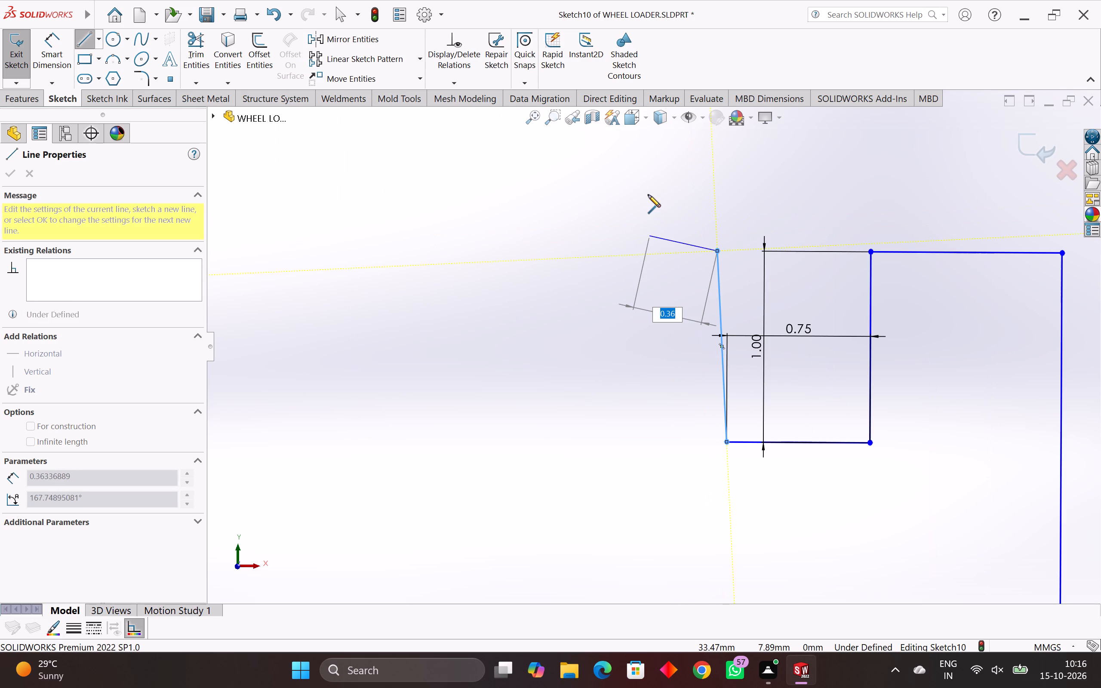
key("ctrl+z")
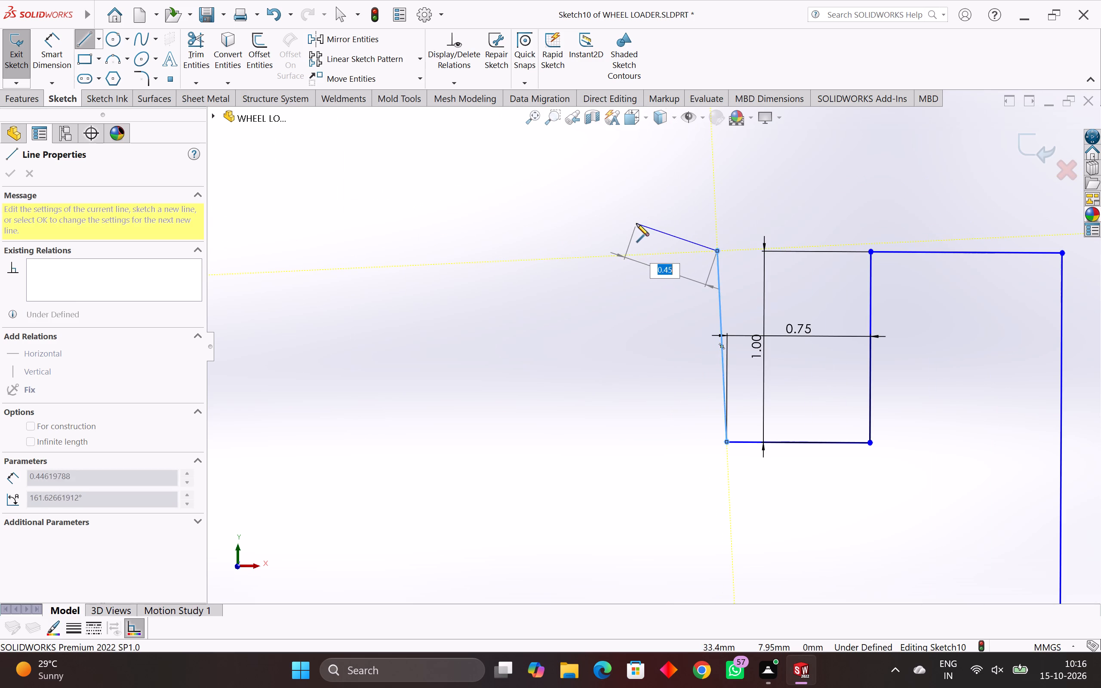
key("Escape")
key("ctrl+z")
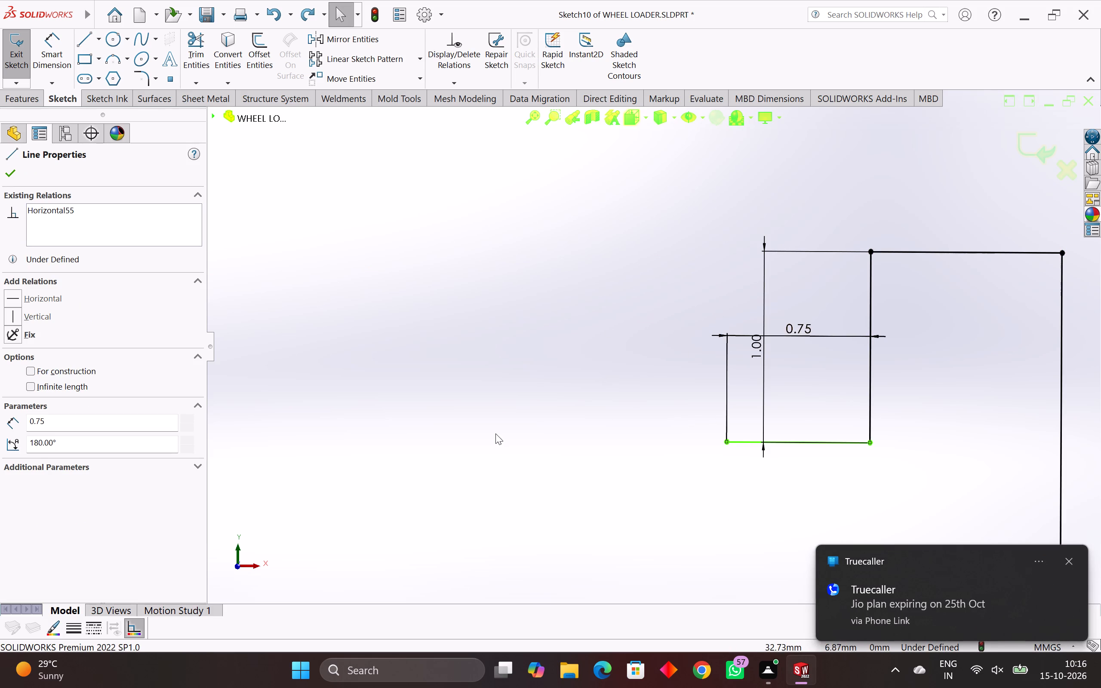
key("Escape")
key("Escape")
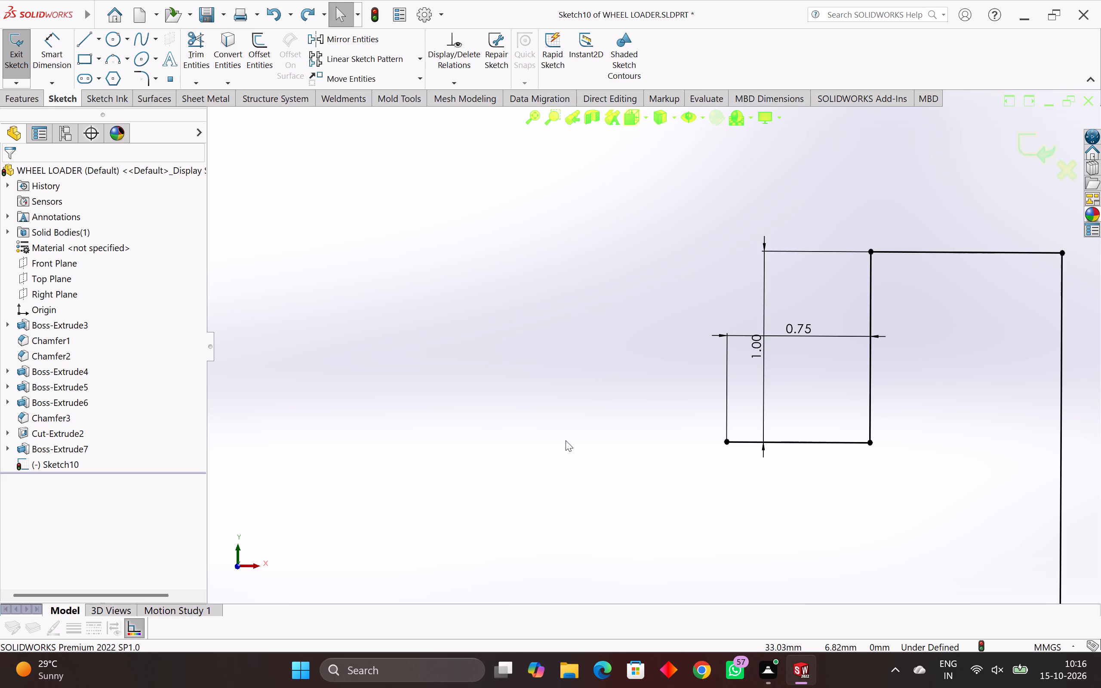
Close the notch with a 1 mm vertical line up from its bottom, and continue the upper edge inward with a 1 mm horizontal line.
key("l")
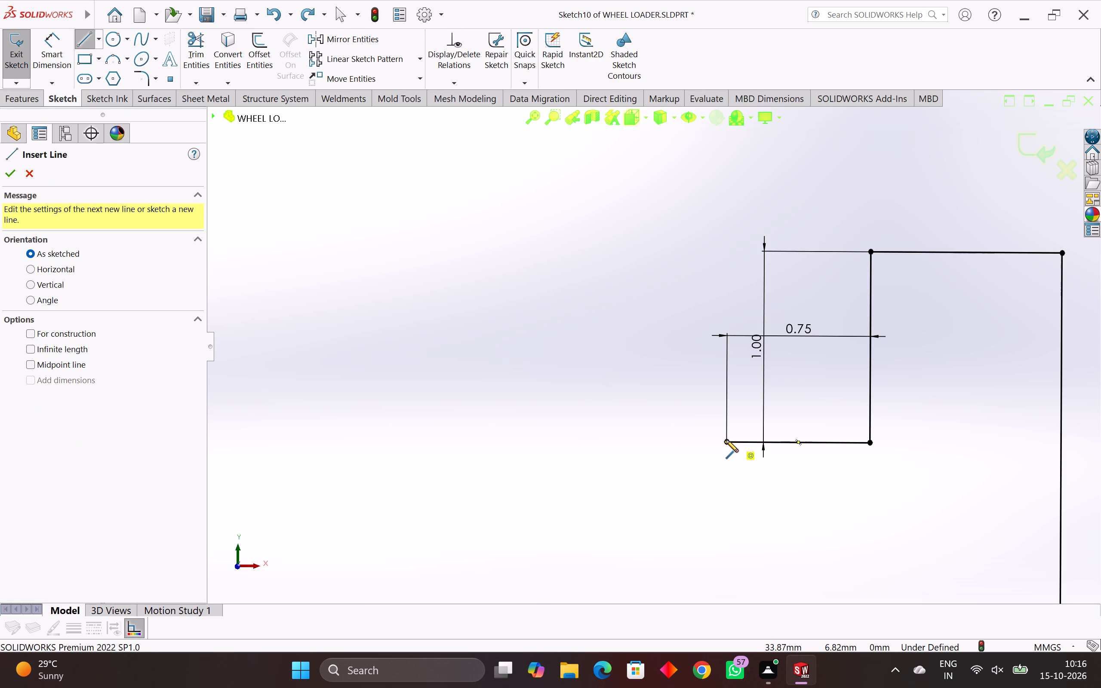
left_click(726, 440)
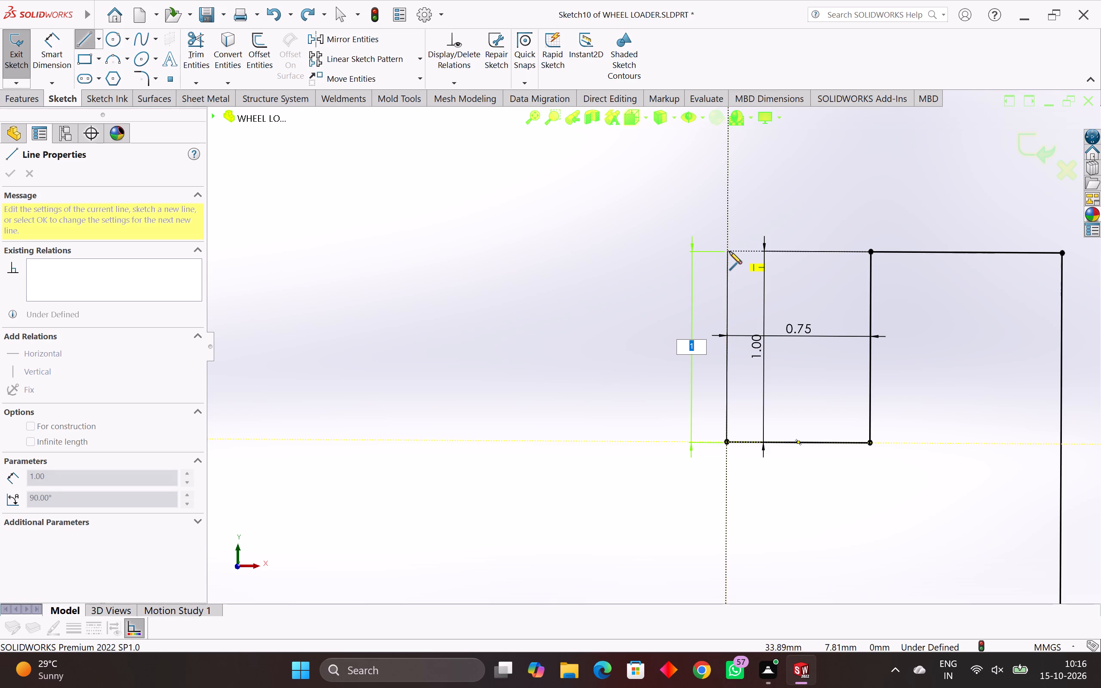
left_click(729, 252)
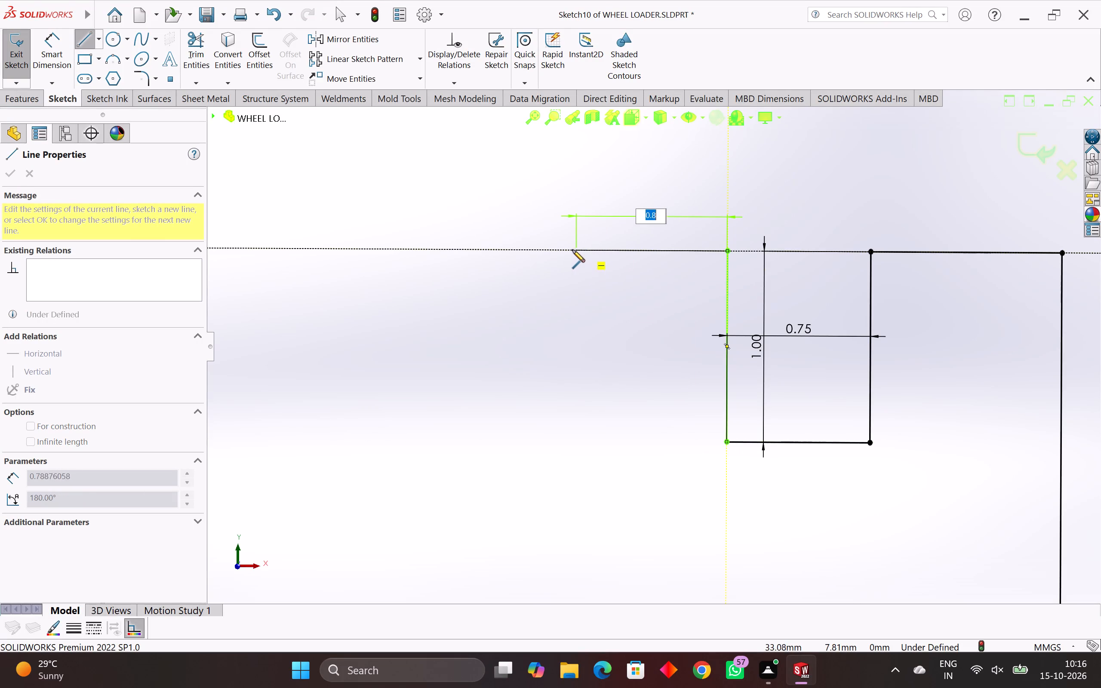
left_click(535, 248)
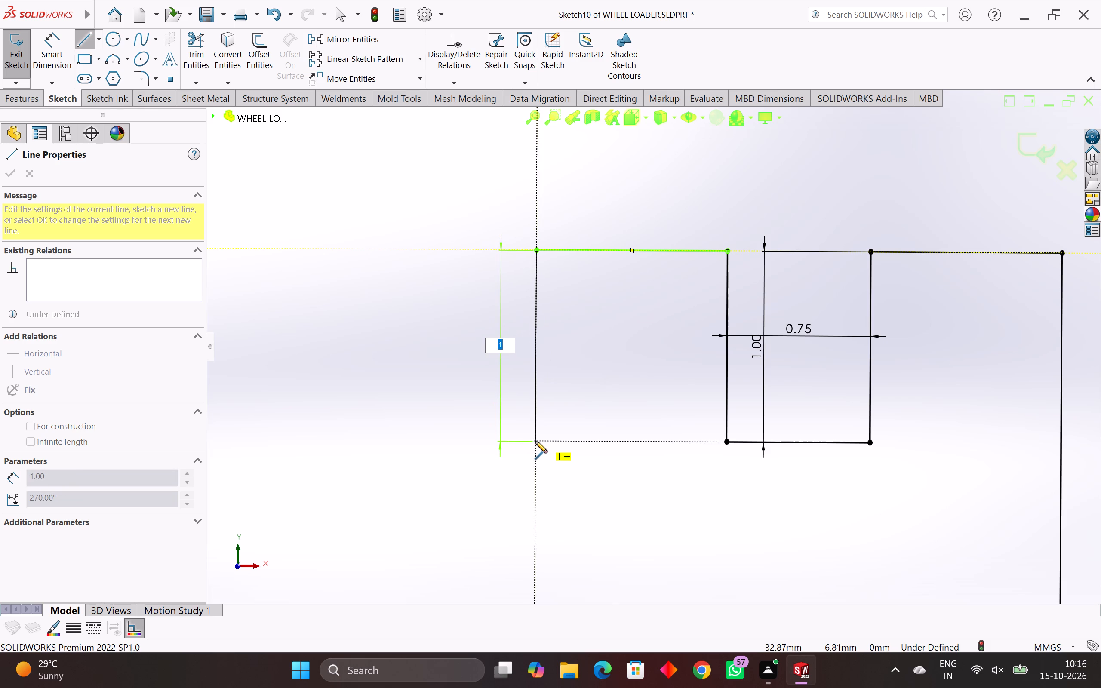
Draw a second notch 1 mm deep and 0.75 mm wide, and close the upper edge with a horizontal line to the profile's inner vertical edge.
left_click(535, 441)
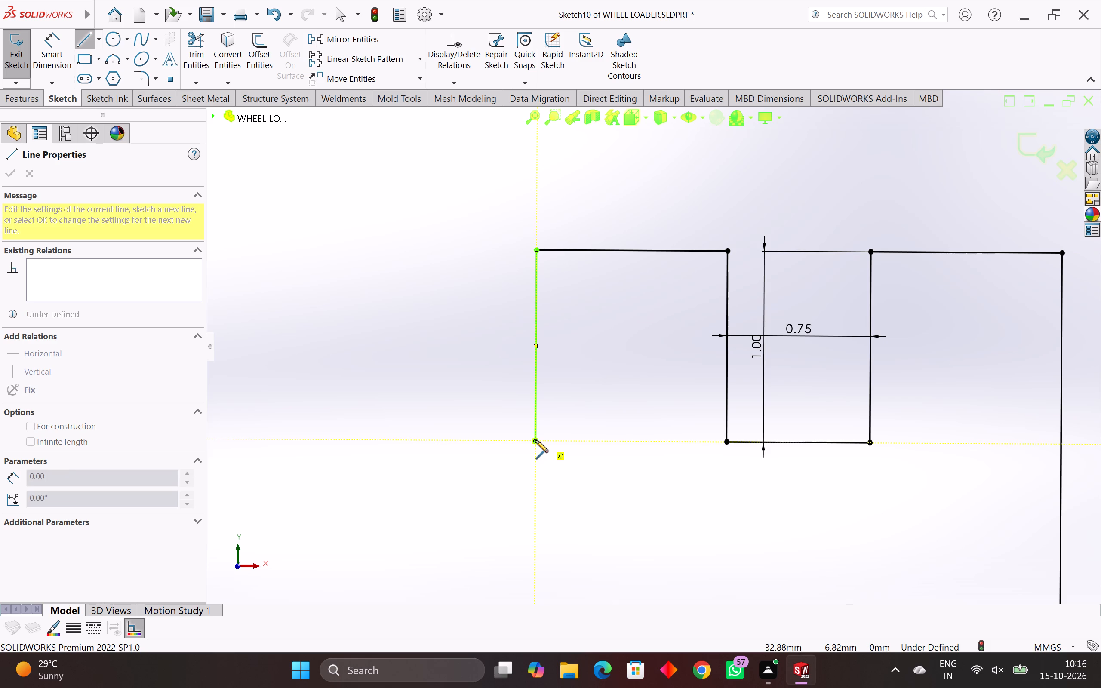
left_click(536, 440)
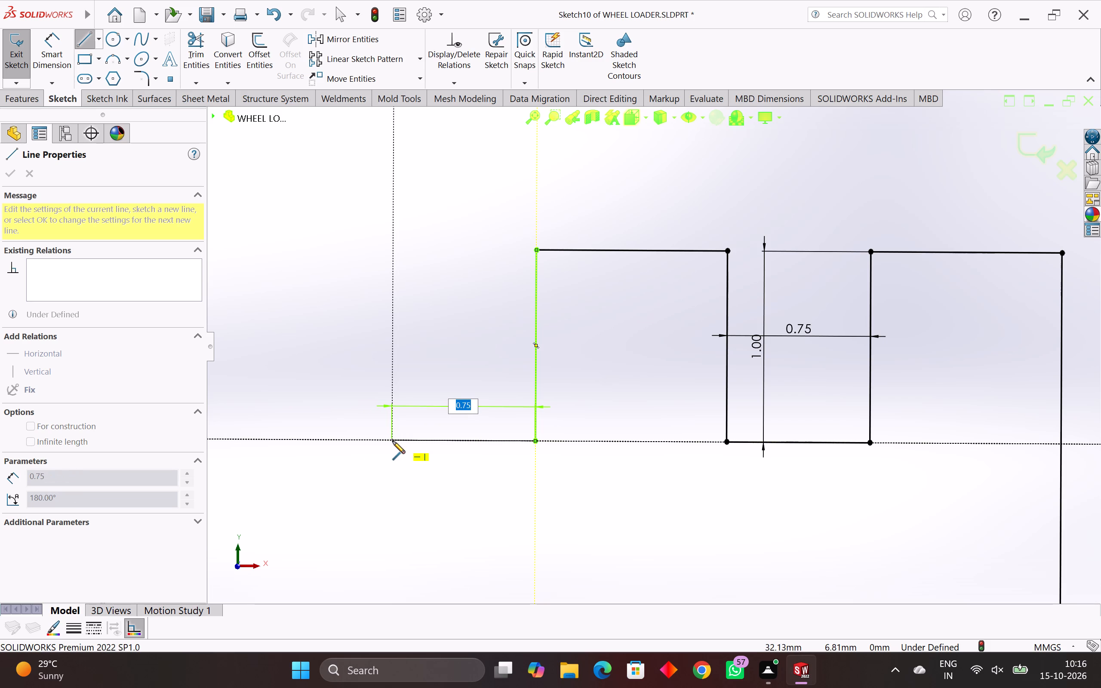
left_click(393, 441)
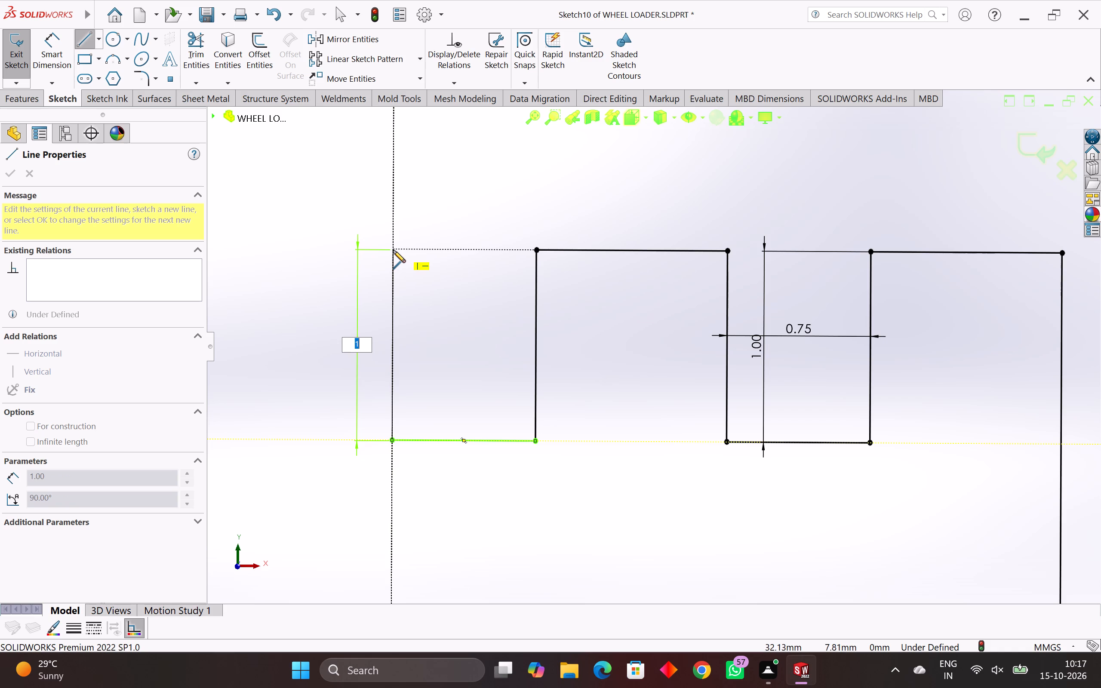
left_click(393, 250)
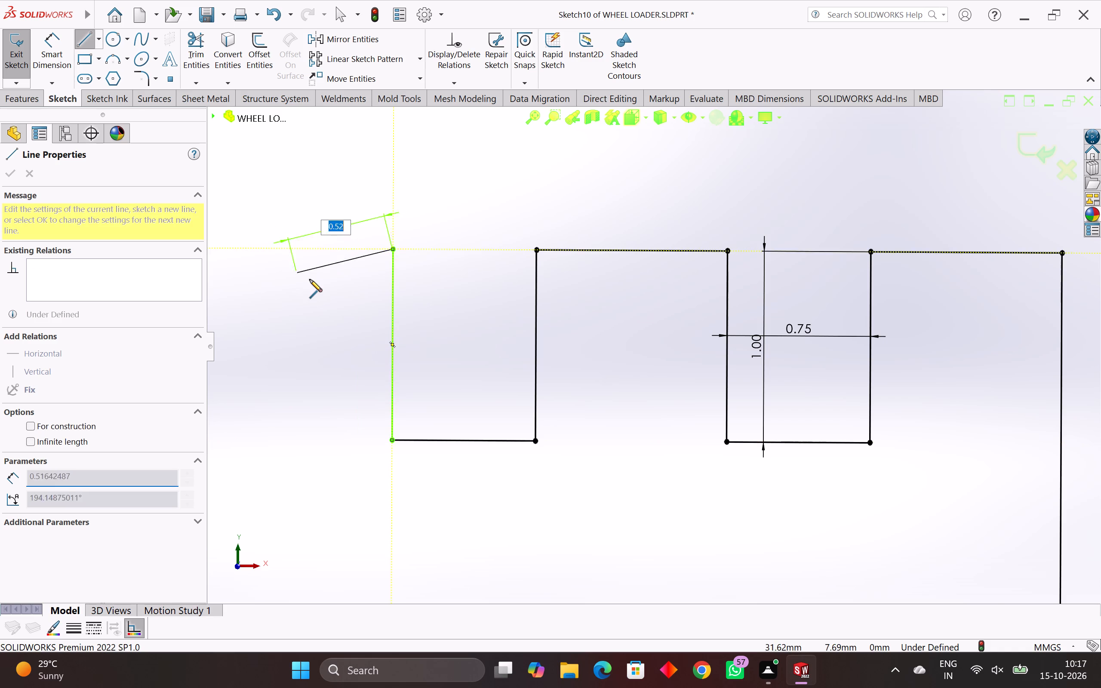
scroll(311, 280, "down", 5)
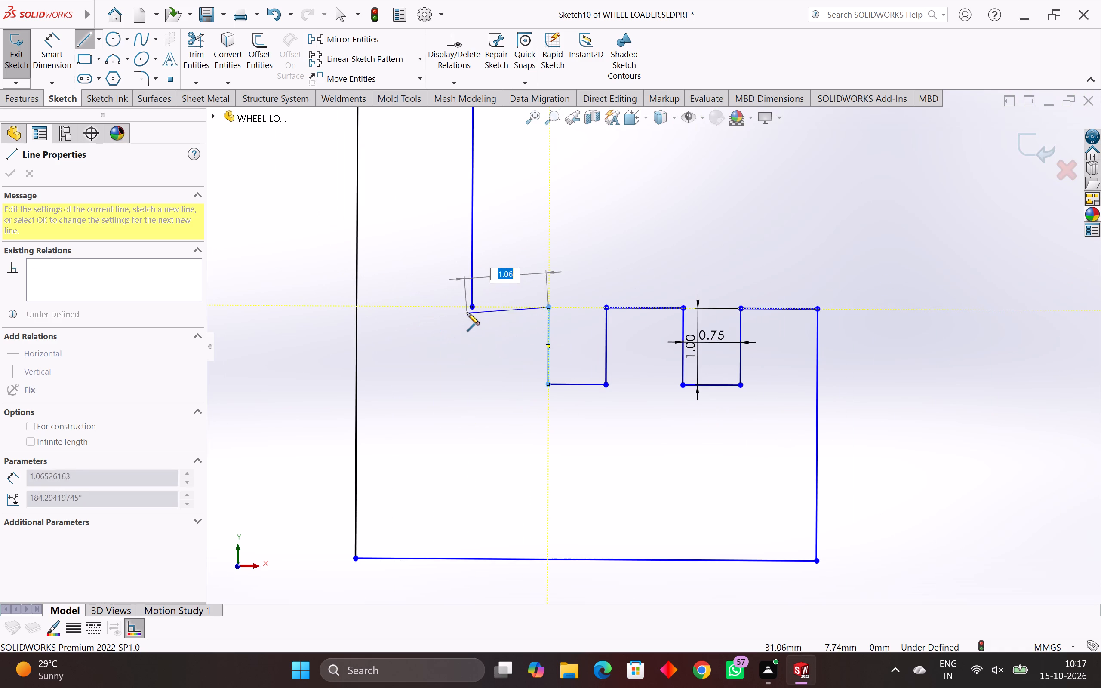
left_click(472, 307)
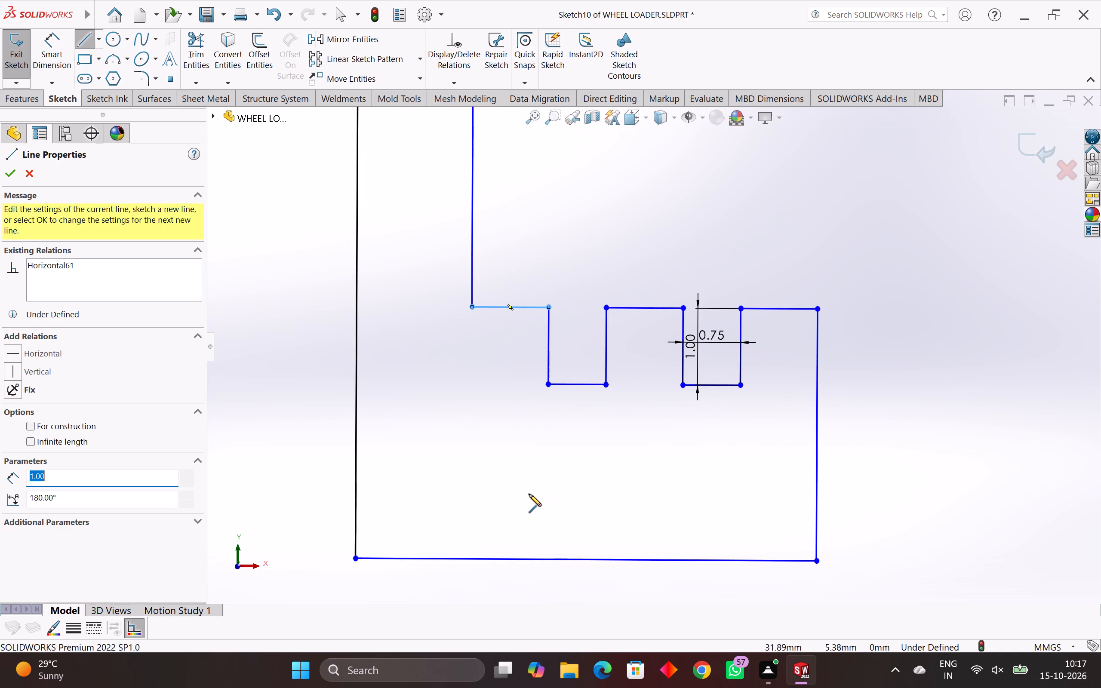
key("Escape")
key("Escape")
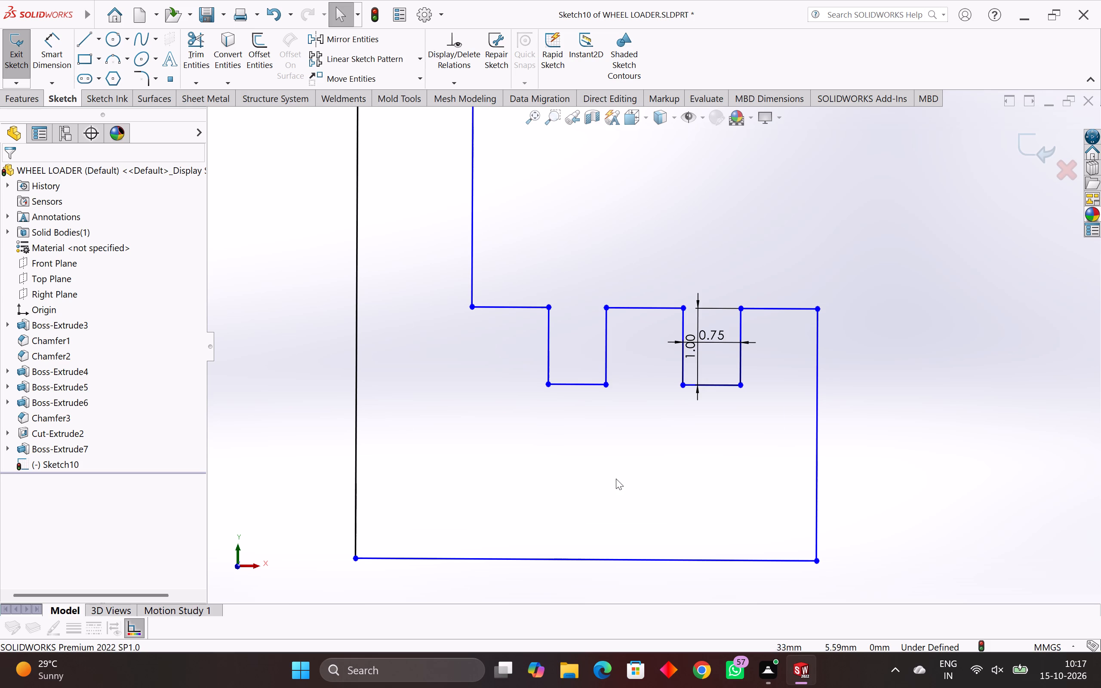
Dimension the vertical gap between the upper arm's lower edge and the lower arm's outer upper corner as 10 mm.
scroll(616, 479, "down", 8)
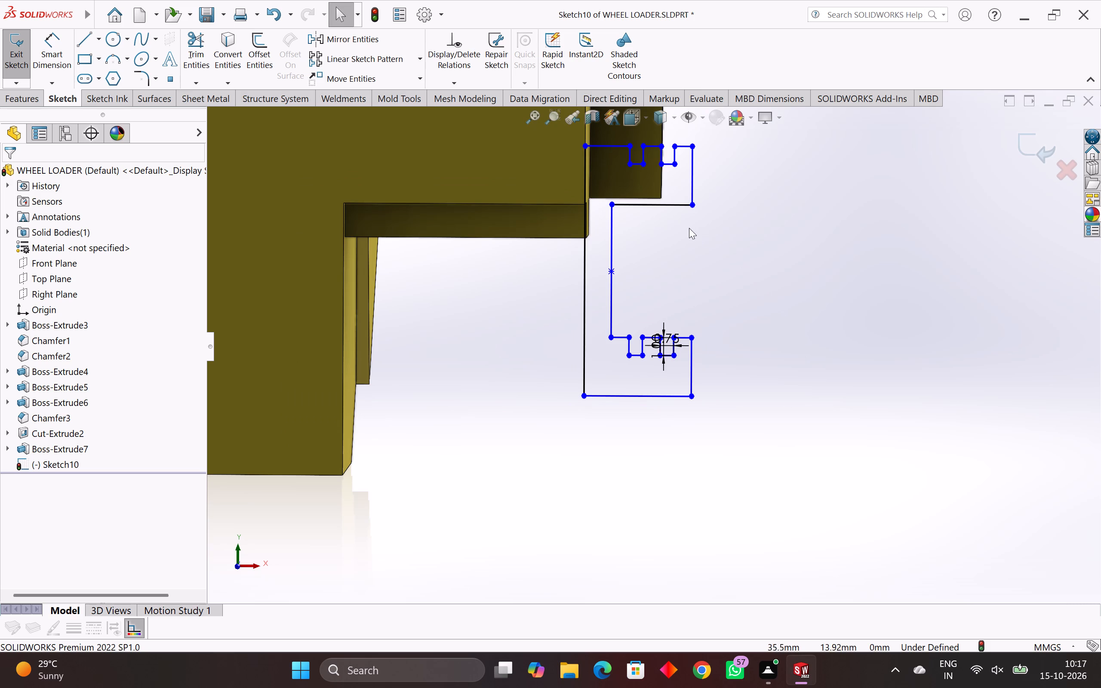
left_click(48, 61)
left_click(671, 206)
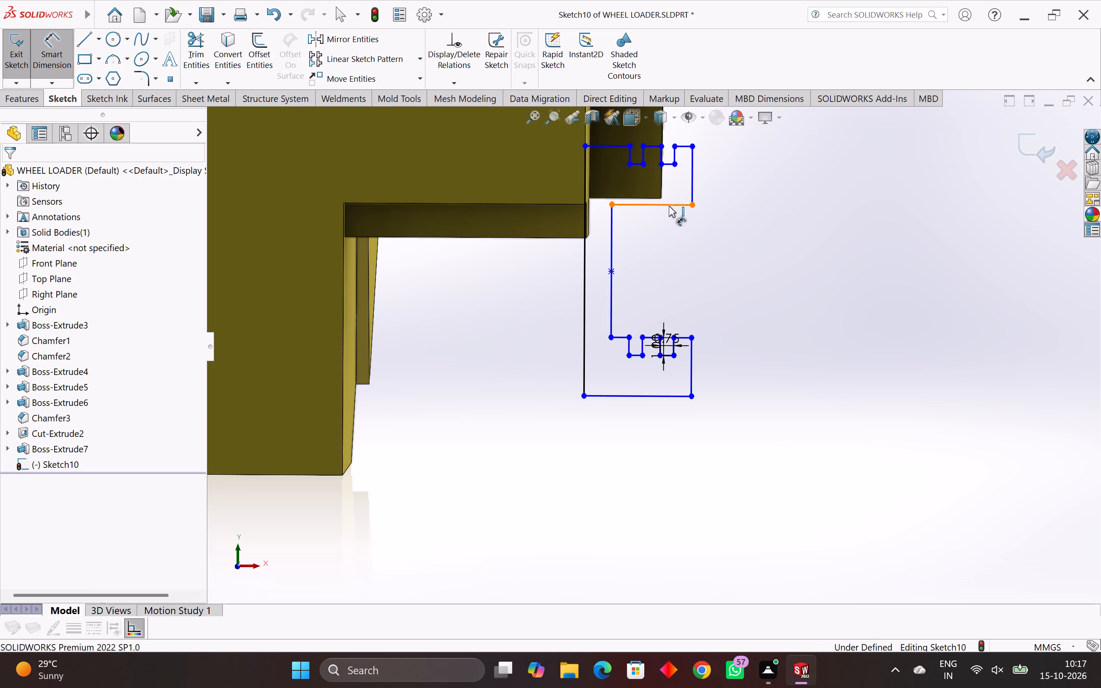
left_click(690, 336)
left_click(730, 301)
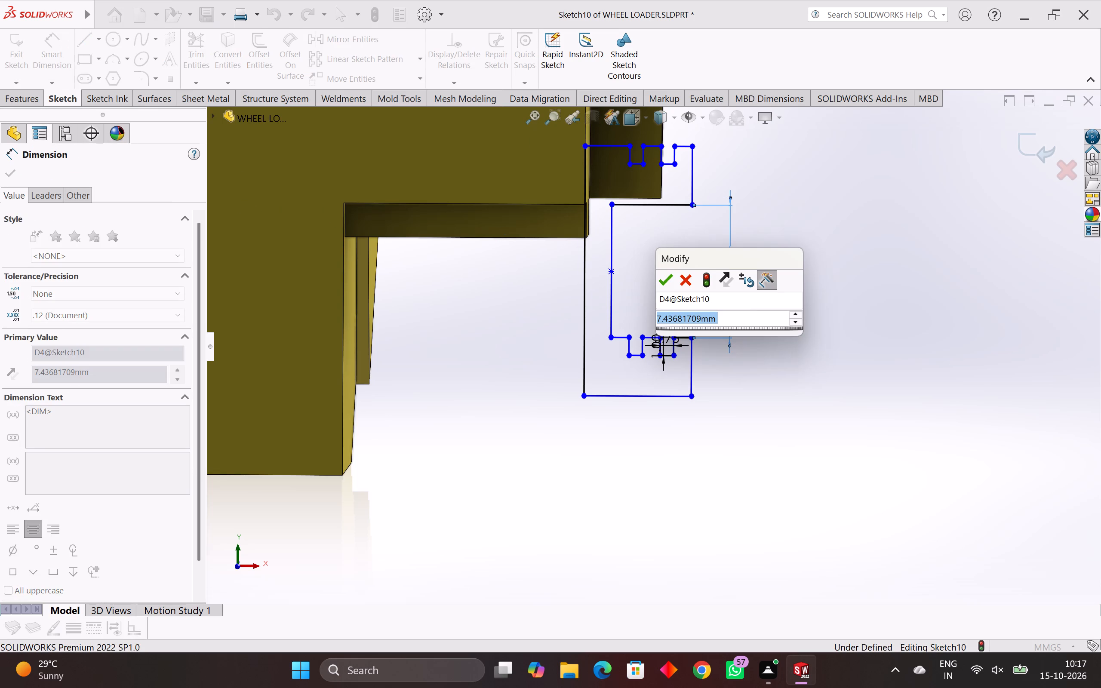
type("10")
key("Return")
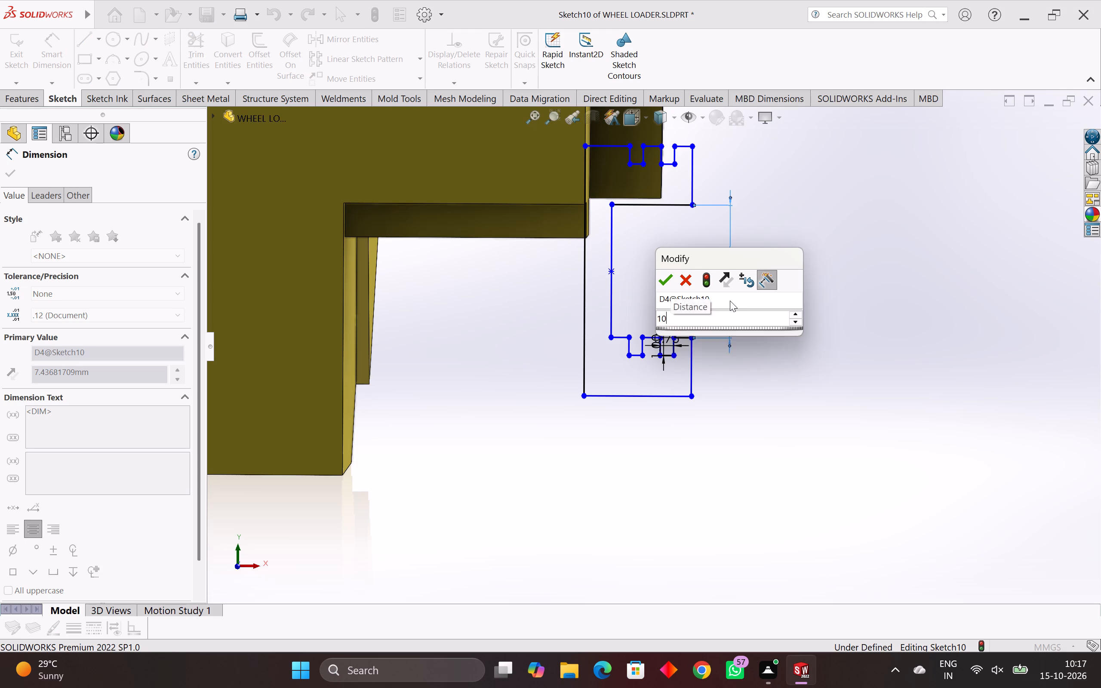
Examine the lower arm's notches, outer corner and bottom line against the 10 mm gap dimension.
scroll(670, 386, "up", 2)
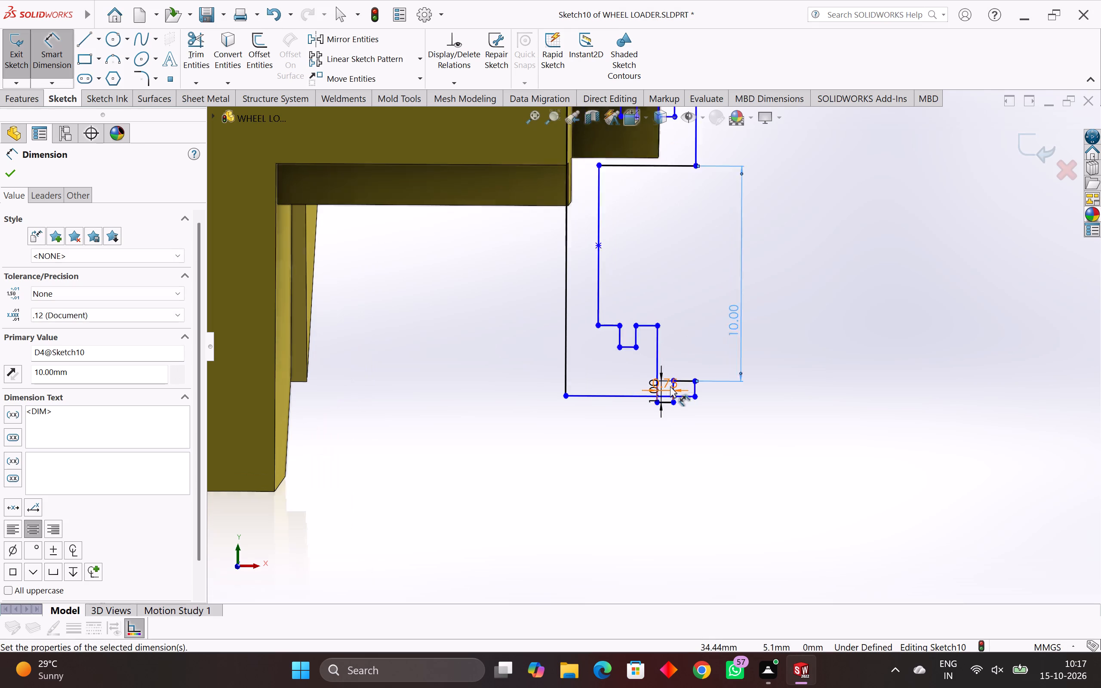
scroll(670, 386, "up", 2)
middle_click_drag(670, 386, 681, 402)
scroll(681, 402, "down", 2)
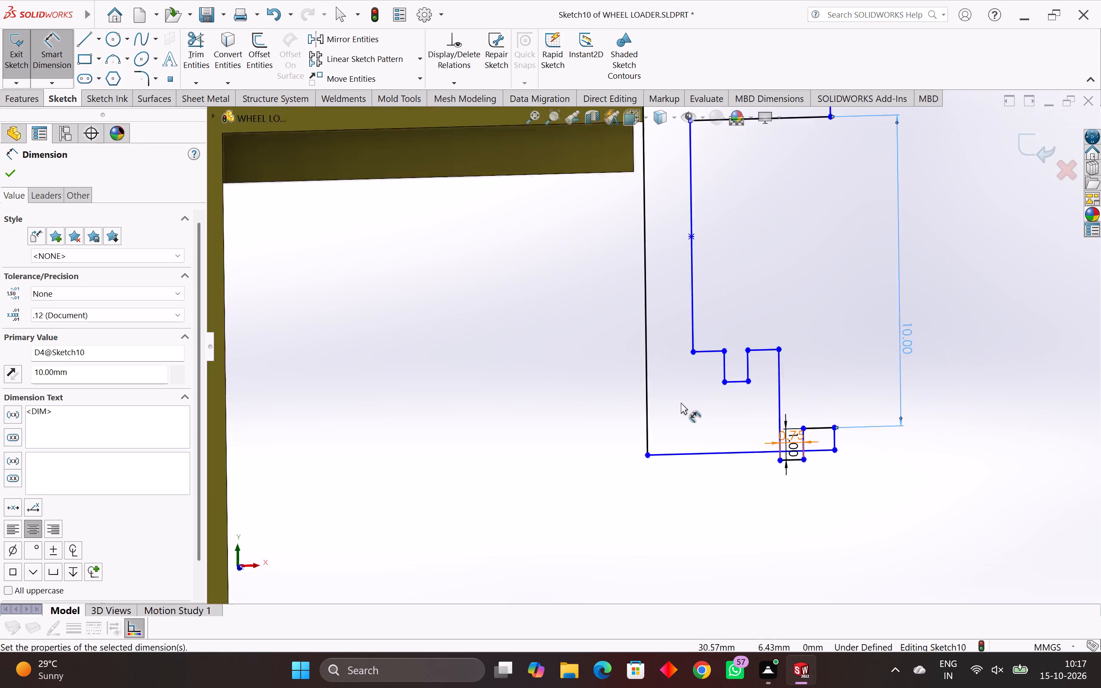
scroll(681, 402, "down", 2)
scroll(681, 402, "up", 3)
scroll(681, 402, "down", 2)
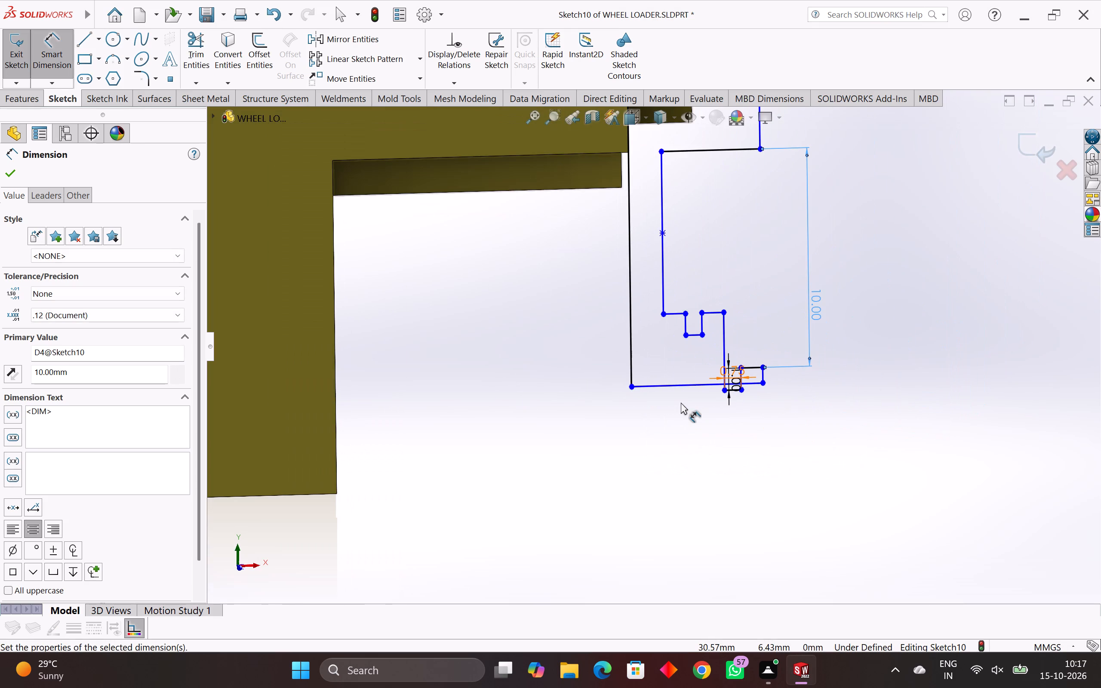
scroll(681, 402, "down", 3)
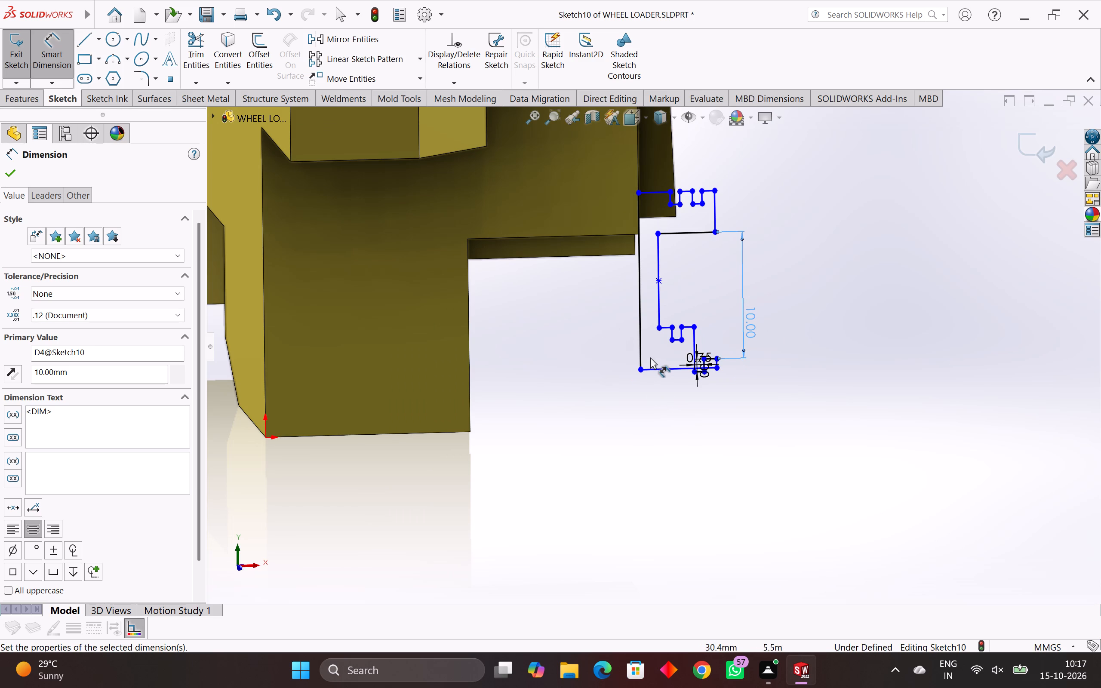
key("Return")
scroll(695, 350, "up", 9)
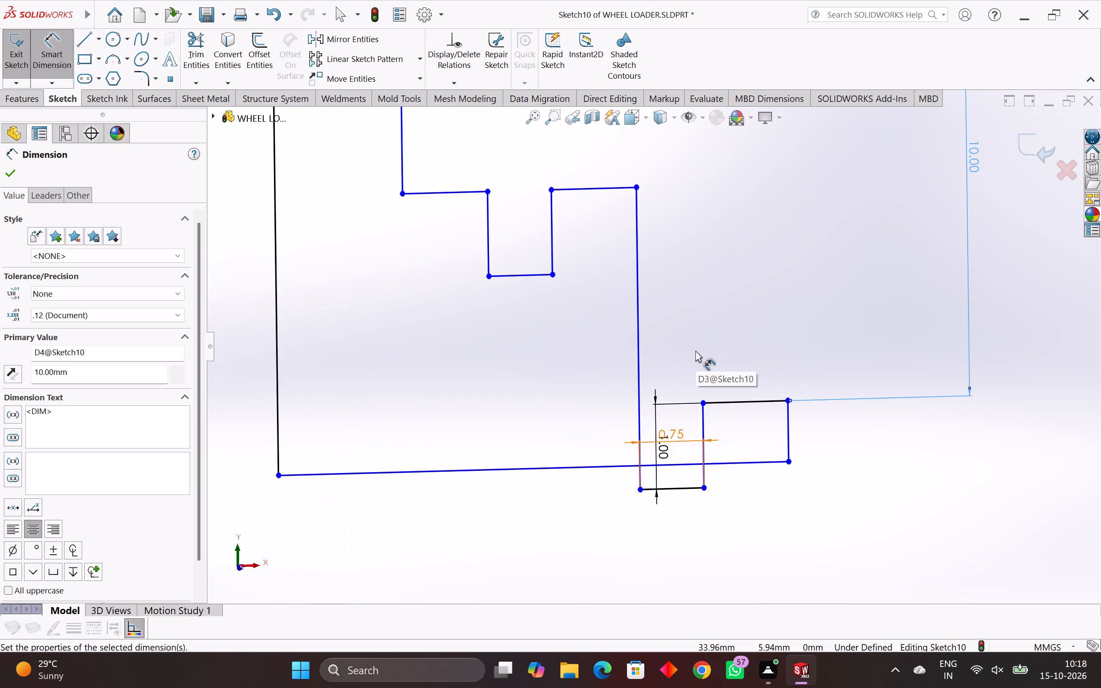
scroll(695, 350, "up", 4)
scroll(695, 356, "down", 5)
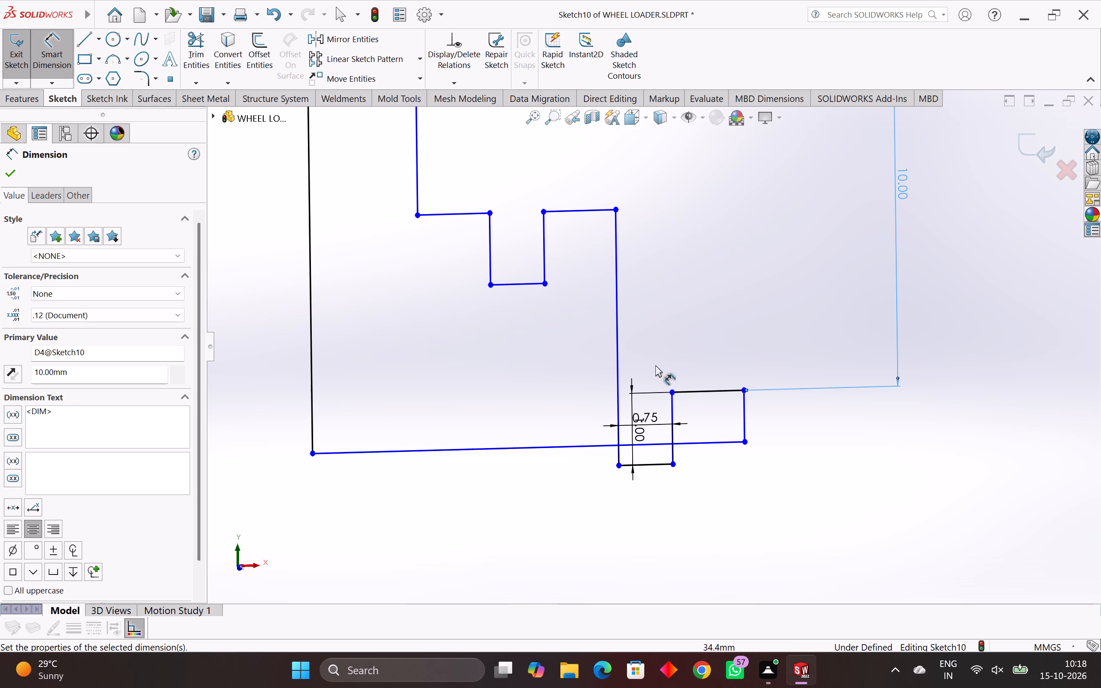
scroll(655, 365, "down", 7)
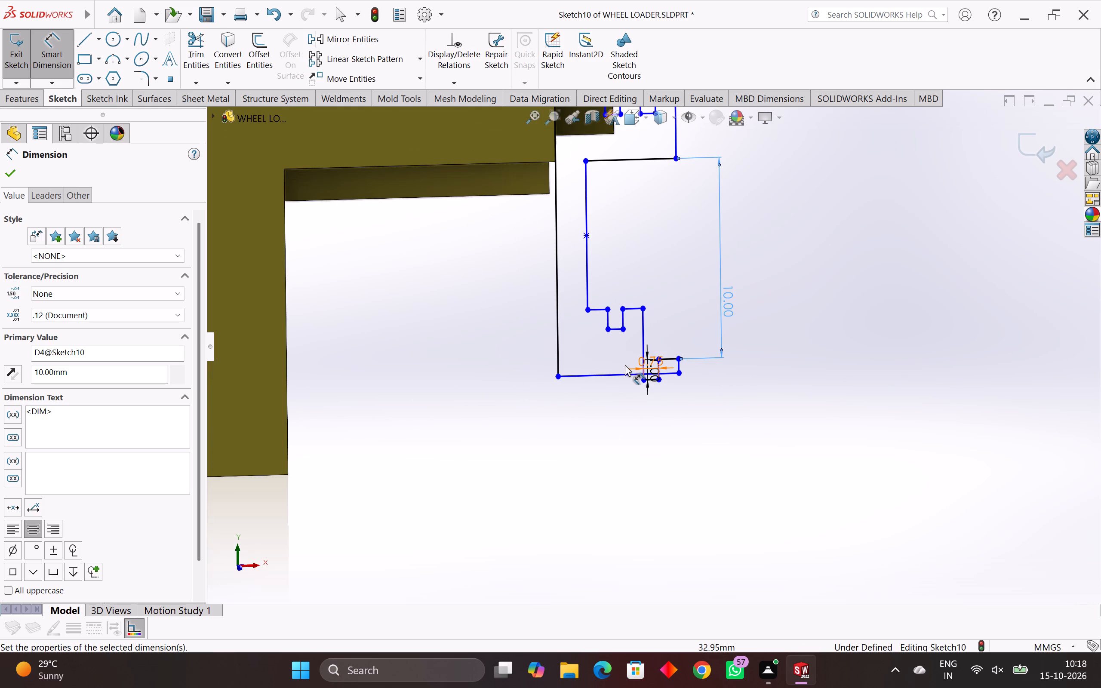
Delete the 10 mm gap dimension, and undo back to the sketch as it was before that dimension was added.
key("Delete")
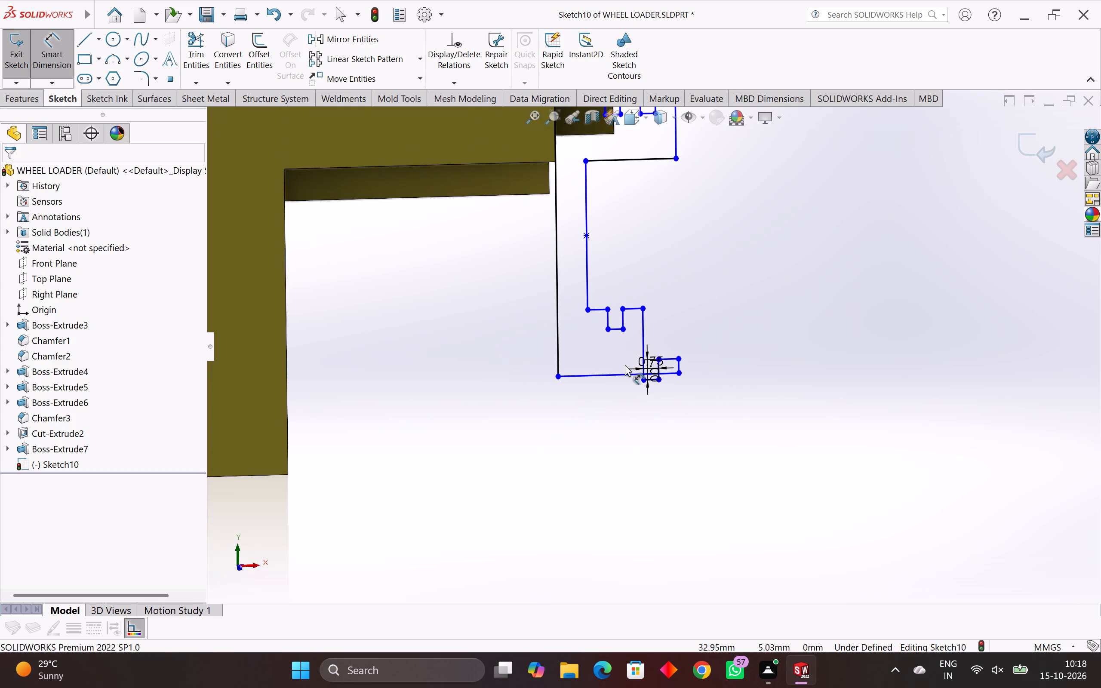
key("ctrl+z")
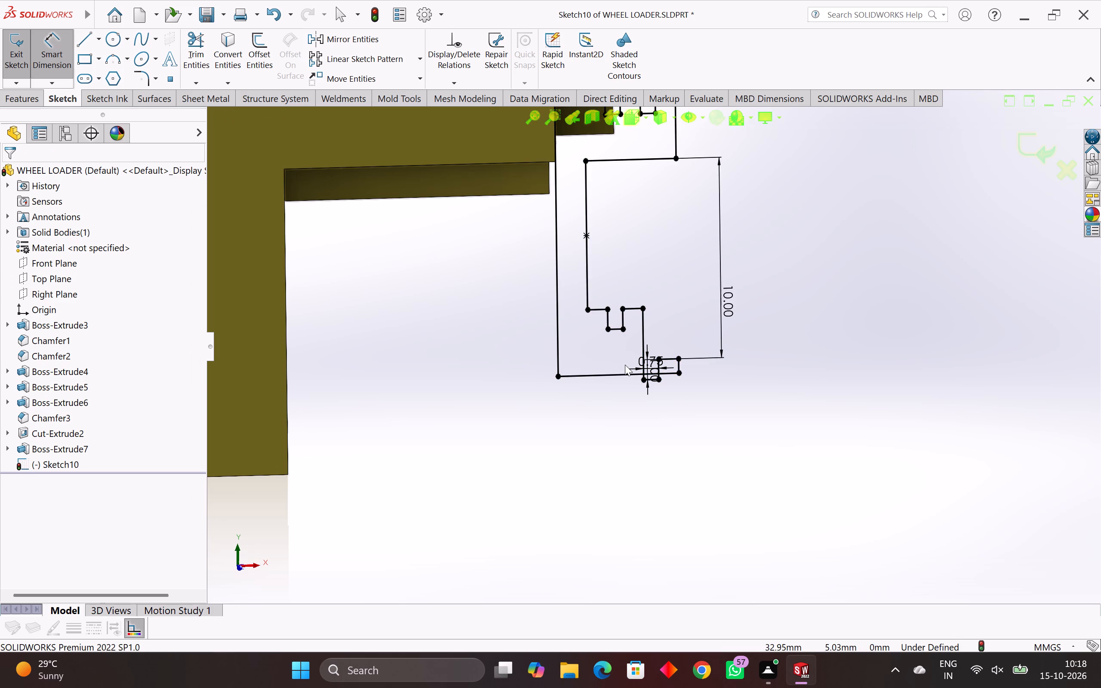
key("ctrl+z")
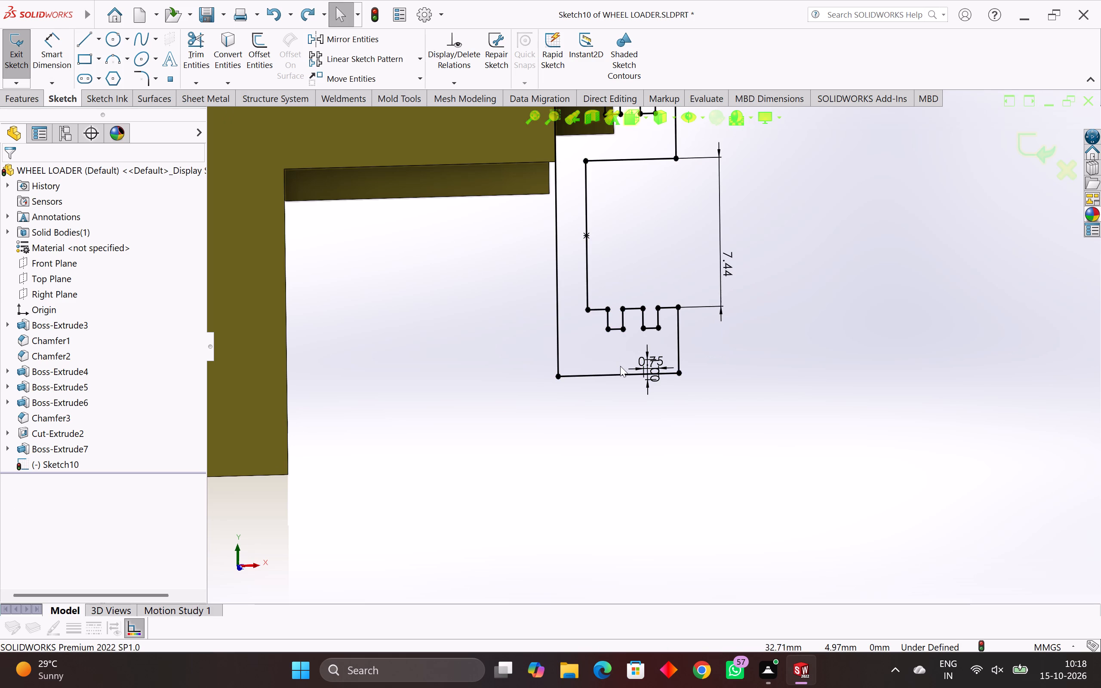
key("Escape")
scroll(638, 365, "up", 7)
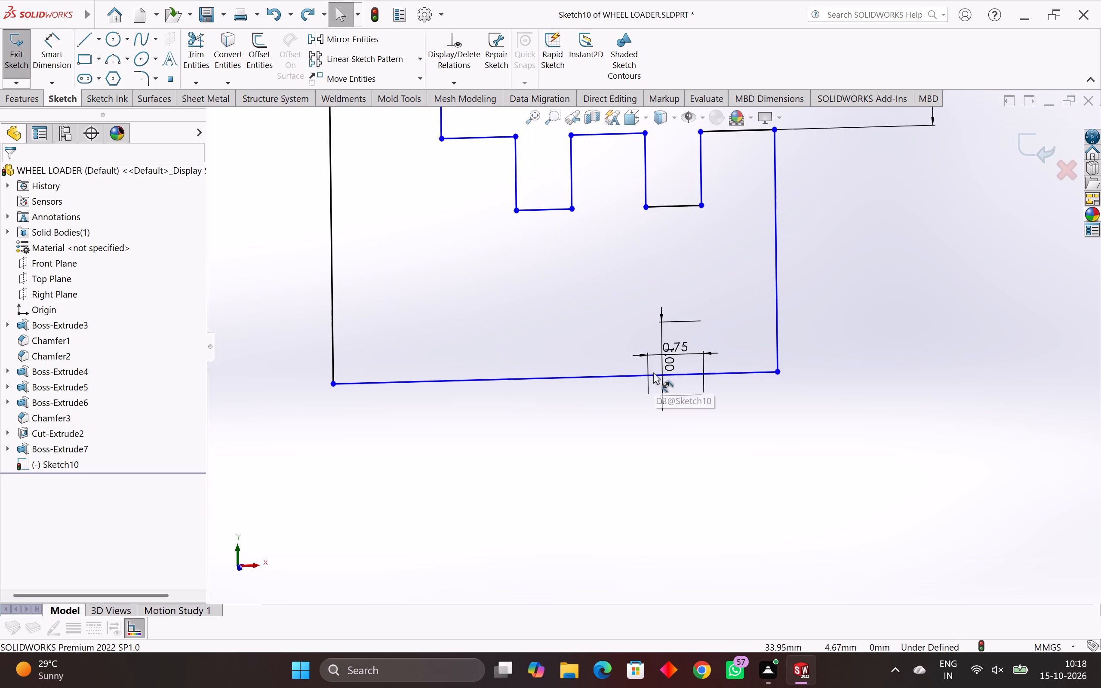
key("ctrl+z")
Dimension the profile's inner vertical edge between the upper and lower arms as 10 mm.
scroll(646, 381, "down", 1, "ctrl")
scroll(645, 383, "down", 4)
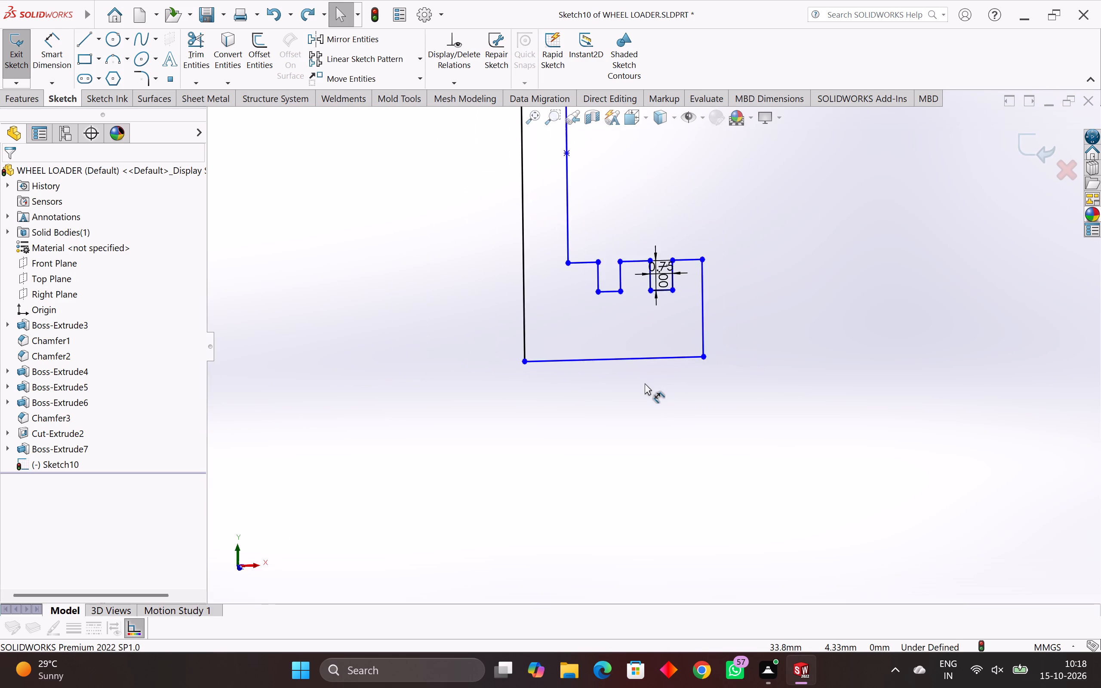
scroll(645, 383, "down", 5)
left_click(625, 276)
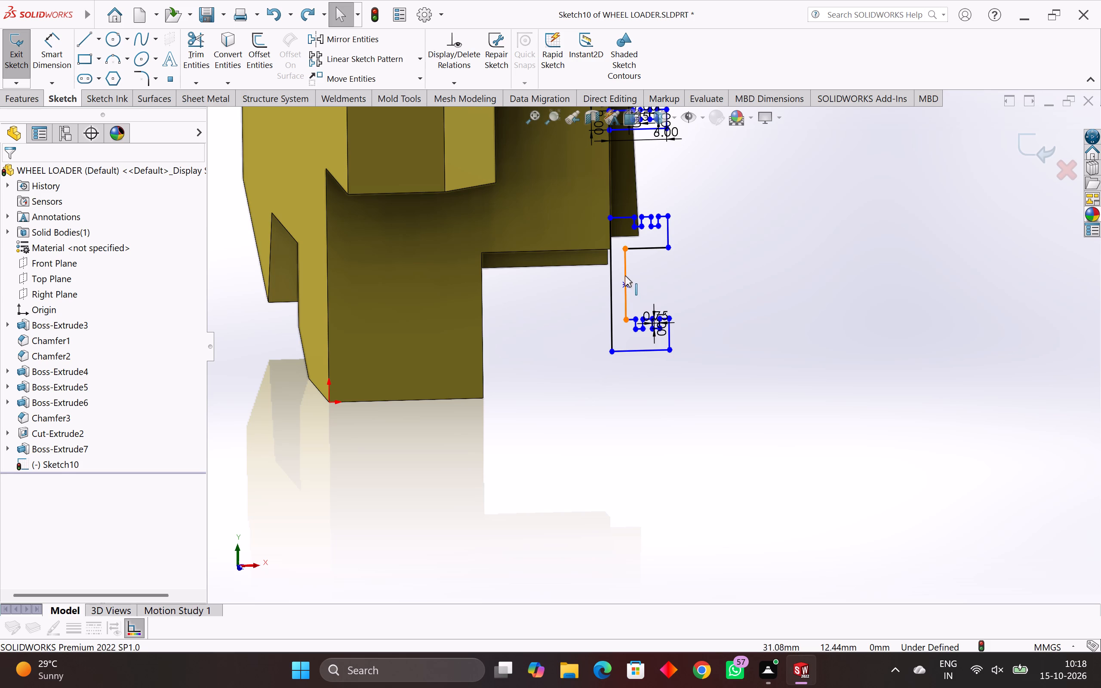
key("Escape")
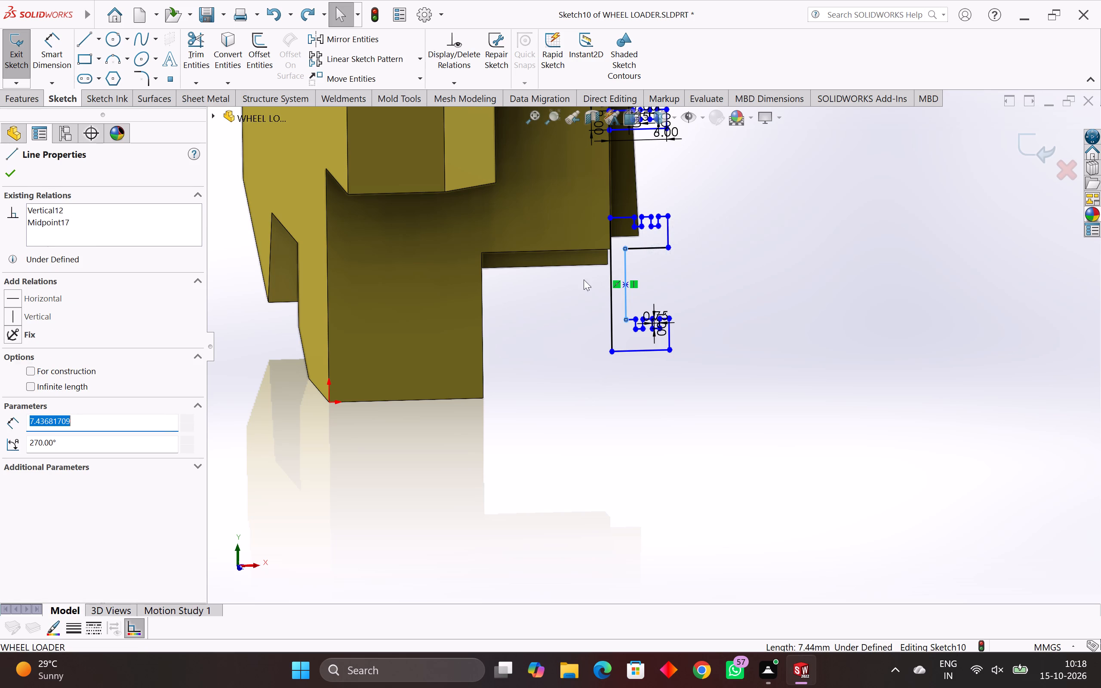
left_click(57, 34)
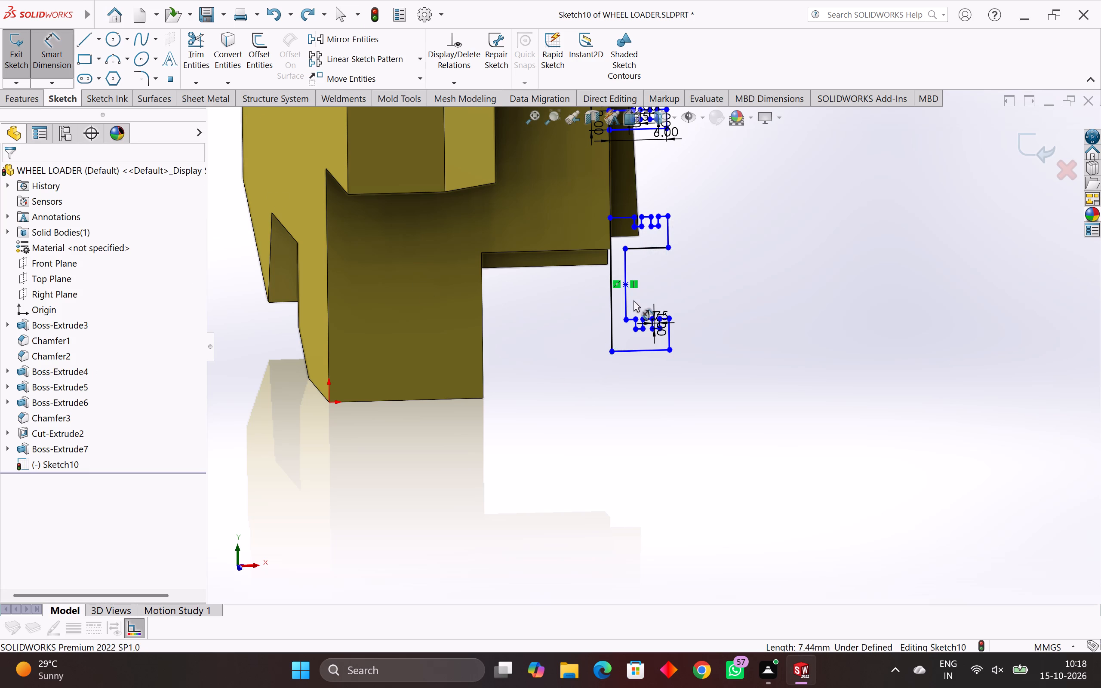
left_click(624, 267)
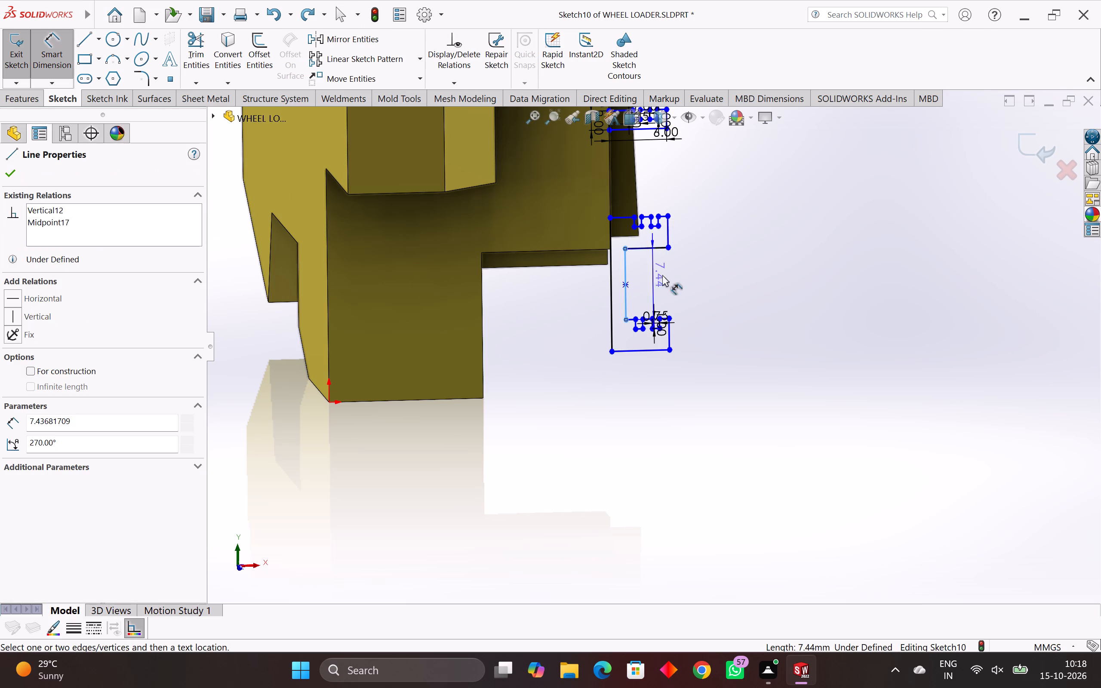
left_click(712, 276)
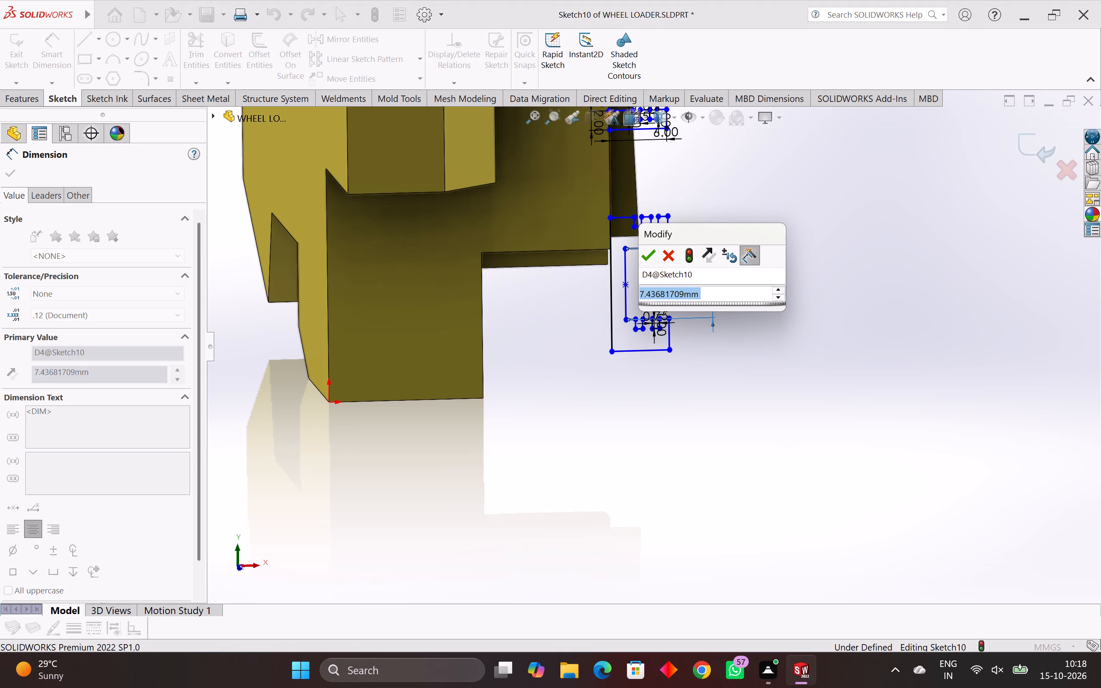
type("10")
key("Return")
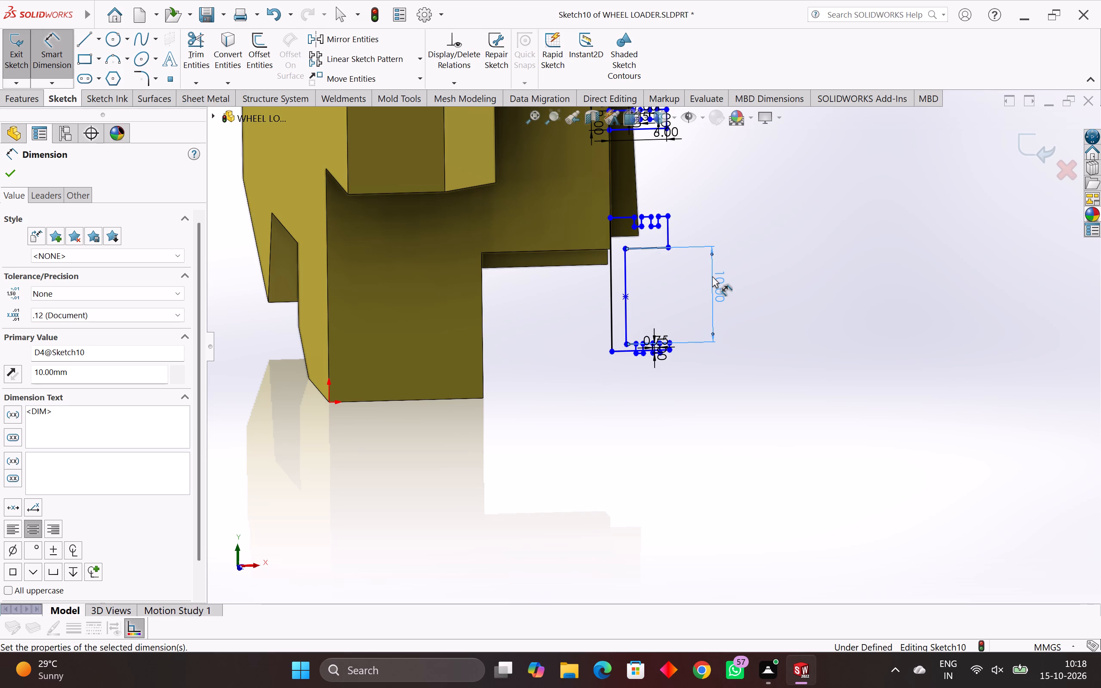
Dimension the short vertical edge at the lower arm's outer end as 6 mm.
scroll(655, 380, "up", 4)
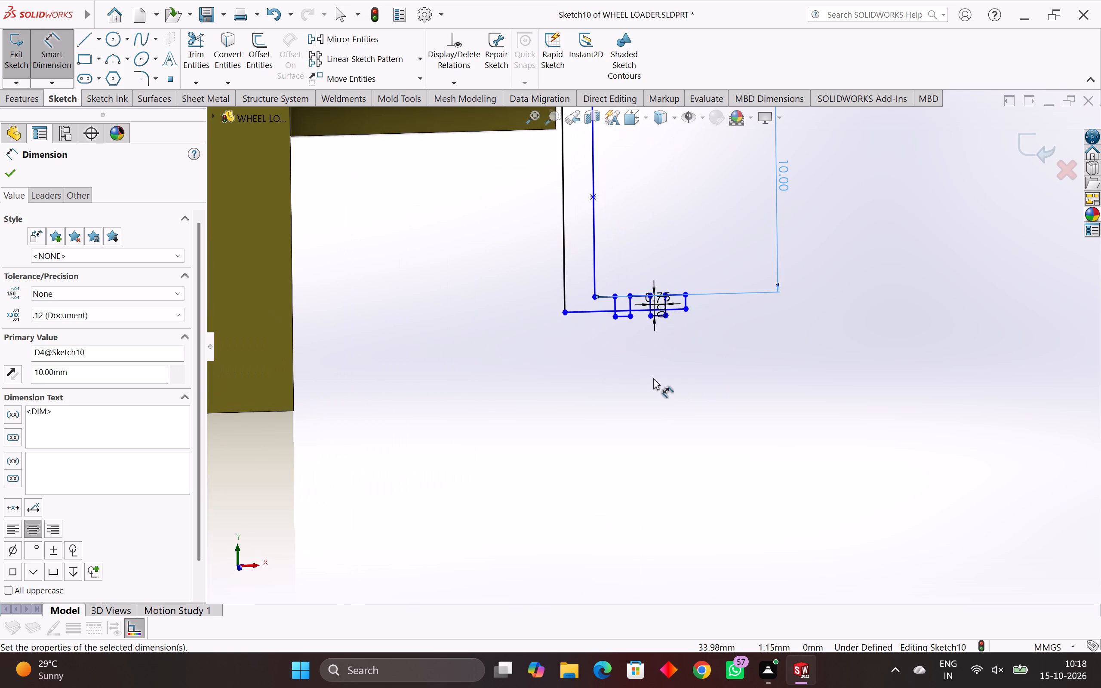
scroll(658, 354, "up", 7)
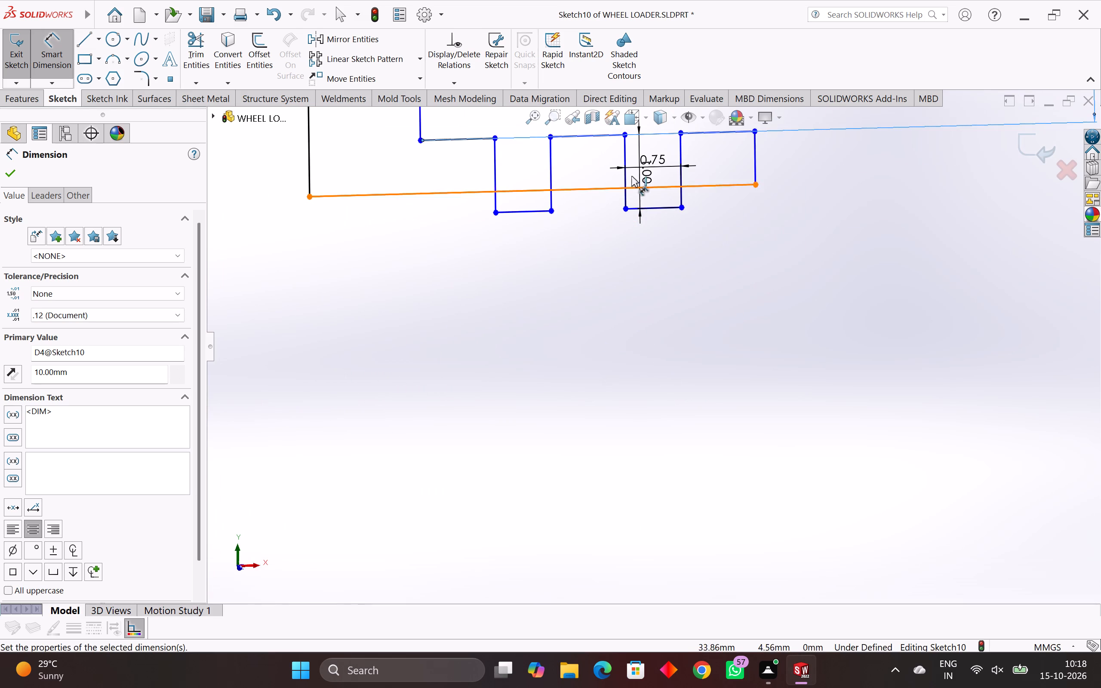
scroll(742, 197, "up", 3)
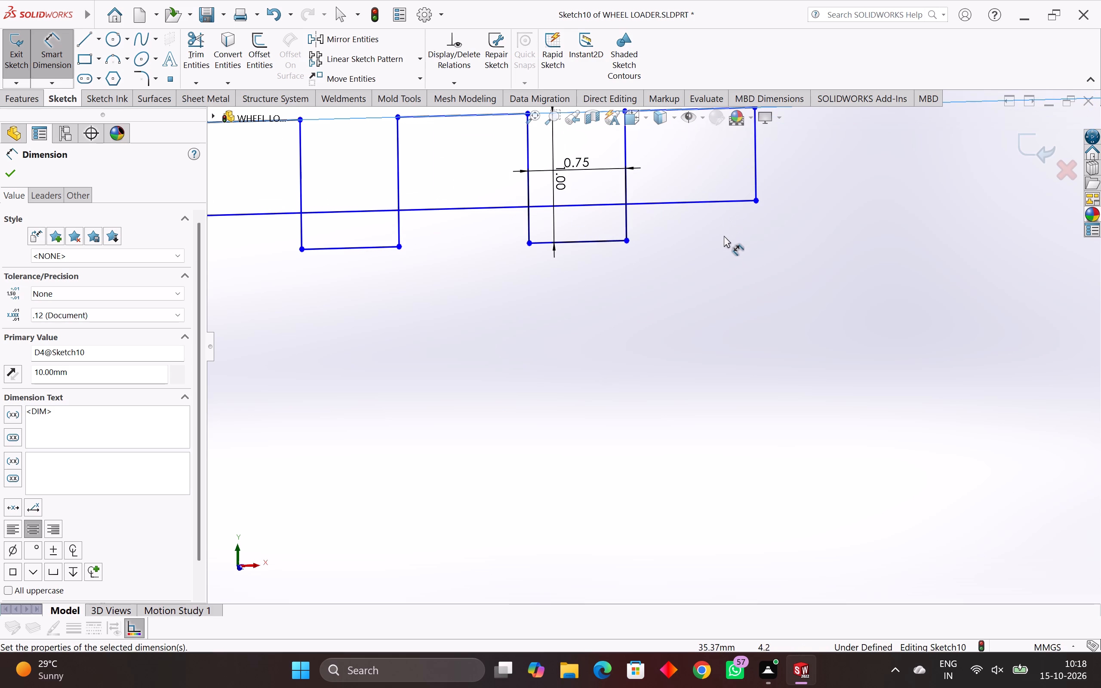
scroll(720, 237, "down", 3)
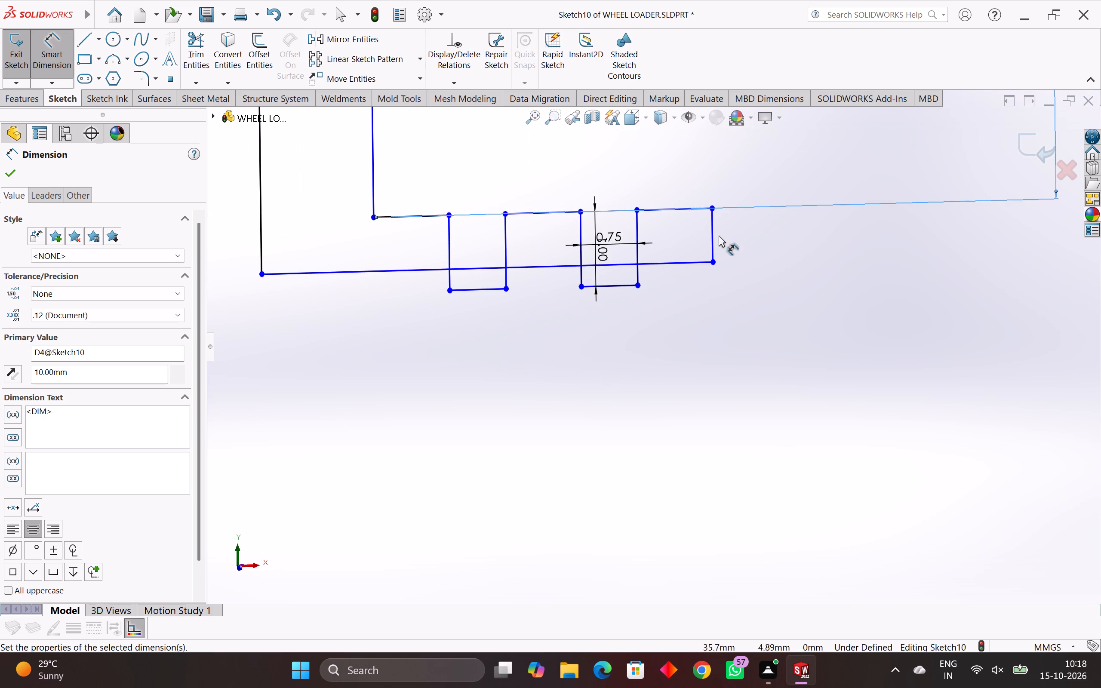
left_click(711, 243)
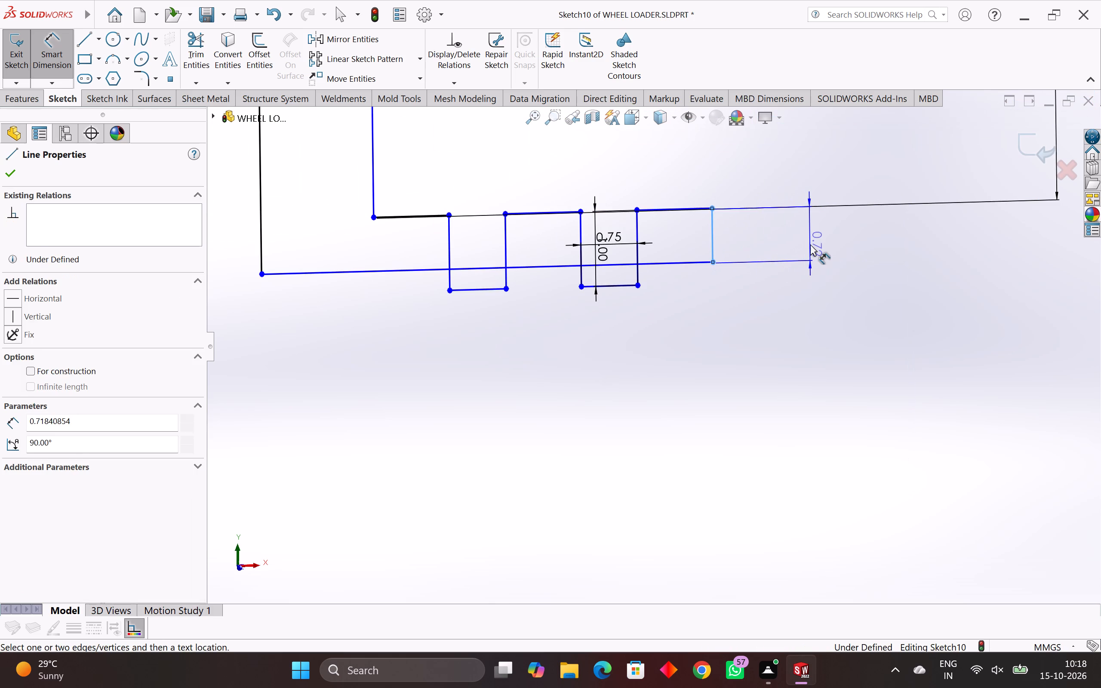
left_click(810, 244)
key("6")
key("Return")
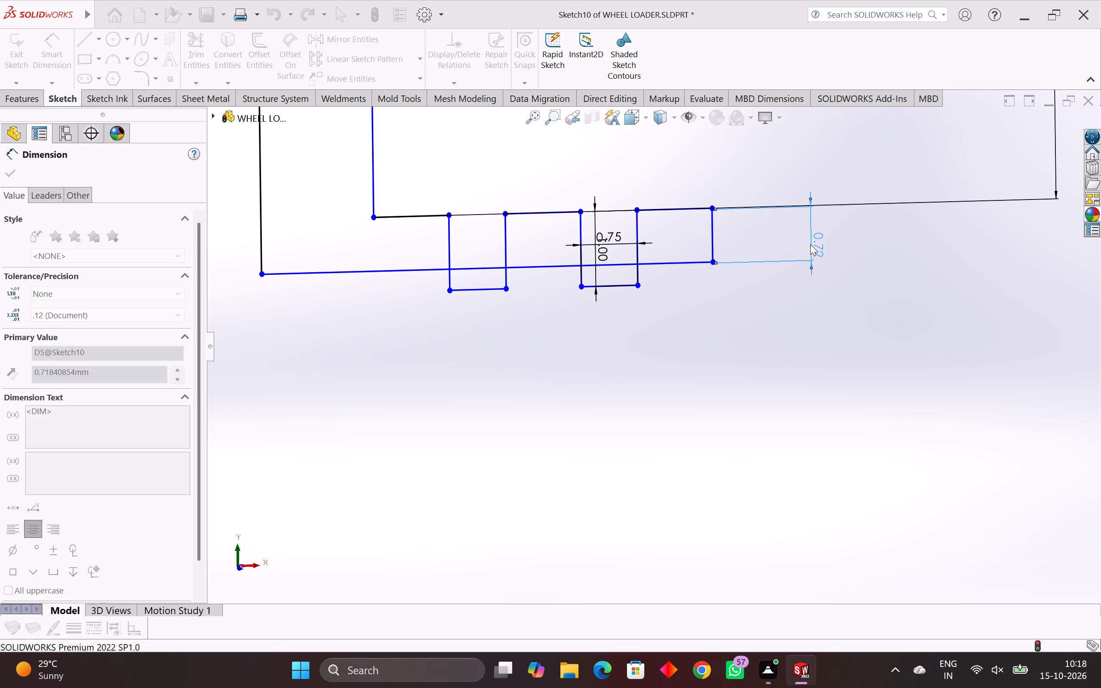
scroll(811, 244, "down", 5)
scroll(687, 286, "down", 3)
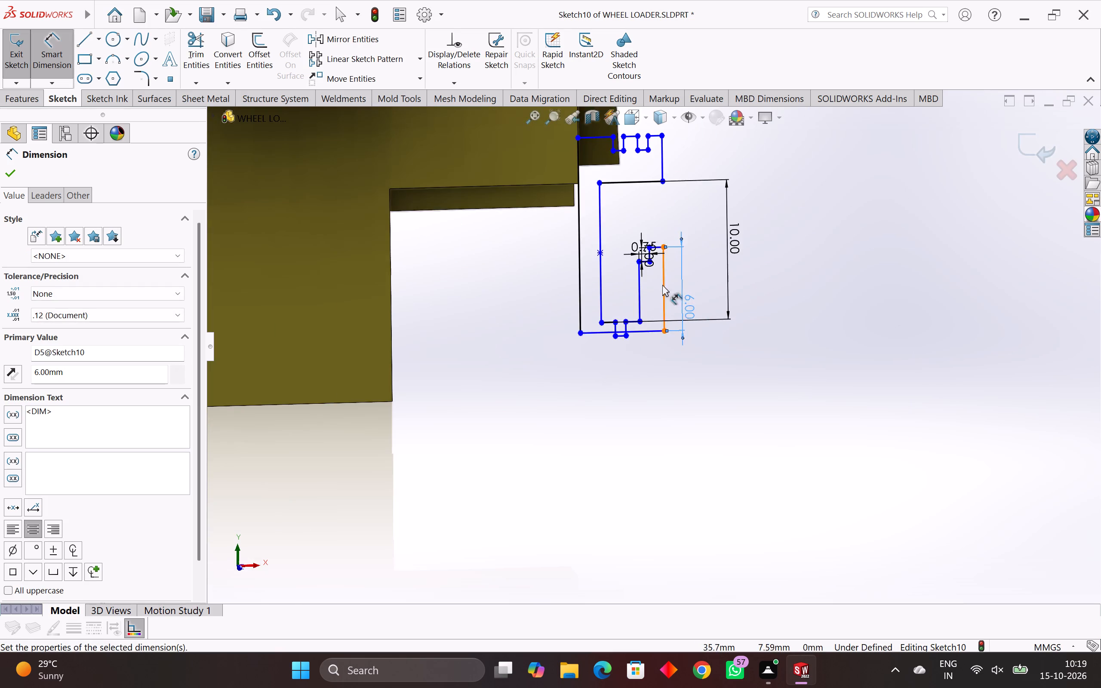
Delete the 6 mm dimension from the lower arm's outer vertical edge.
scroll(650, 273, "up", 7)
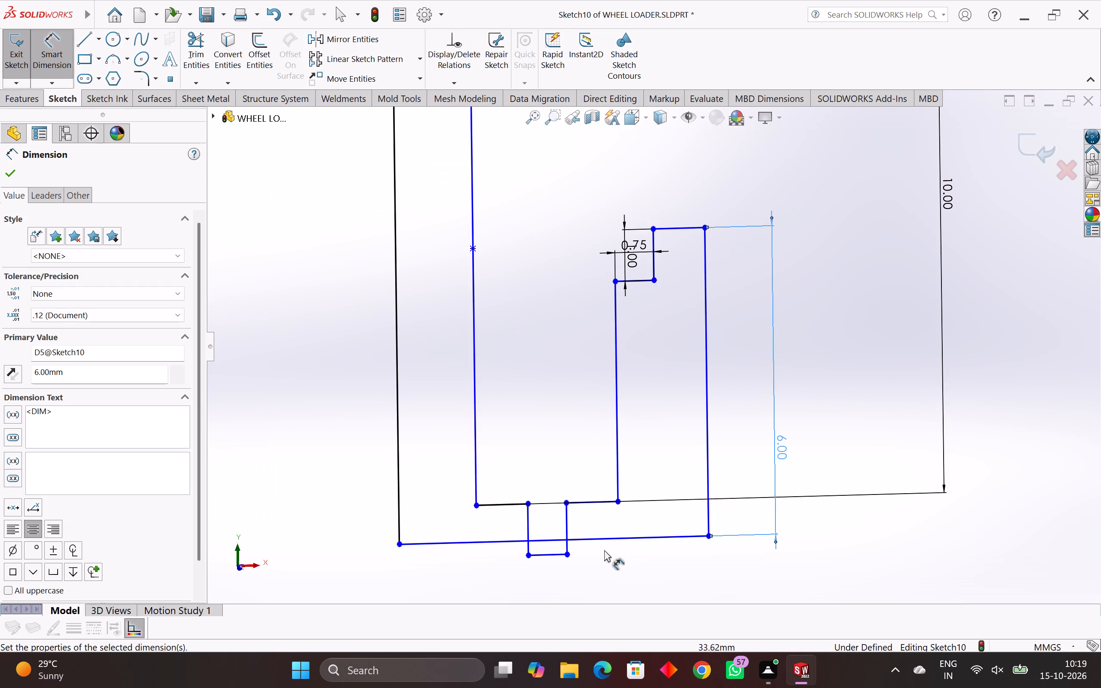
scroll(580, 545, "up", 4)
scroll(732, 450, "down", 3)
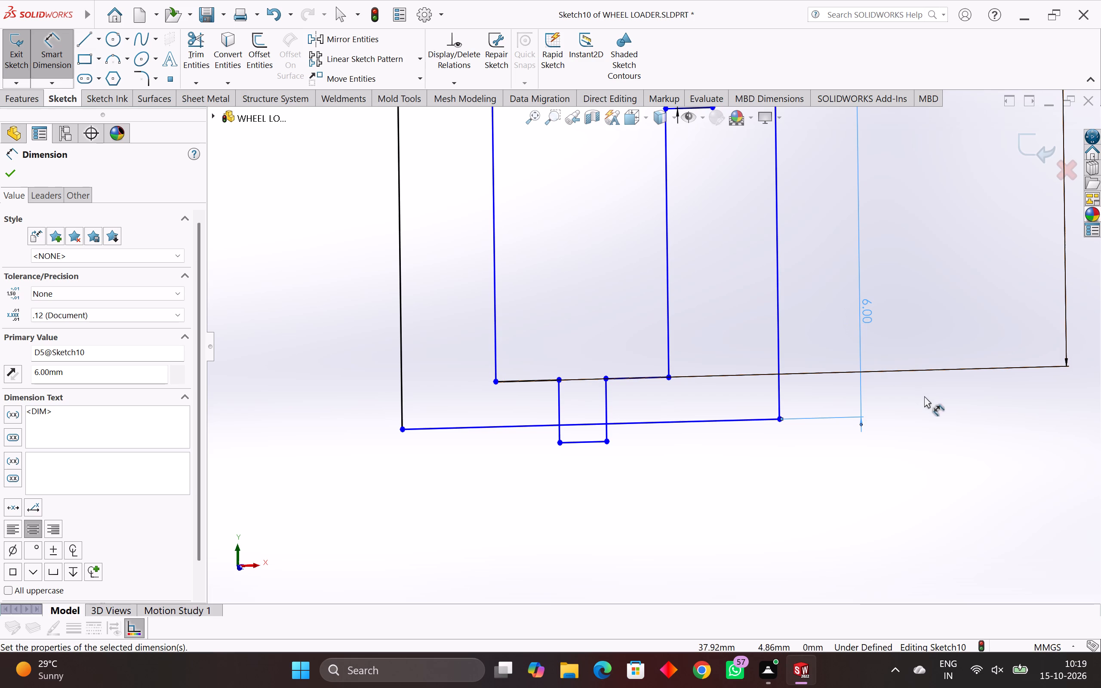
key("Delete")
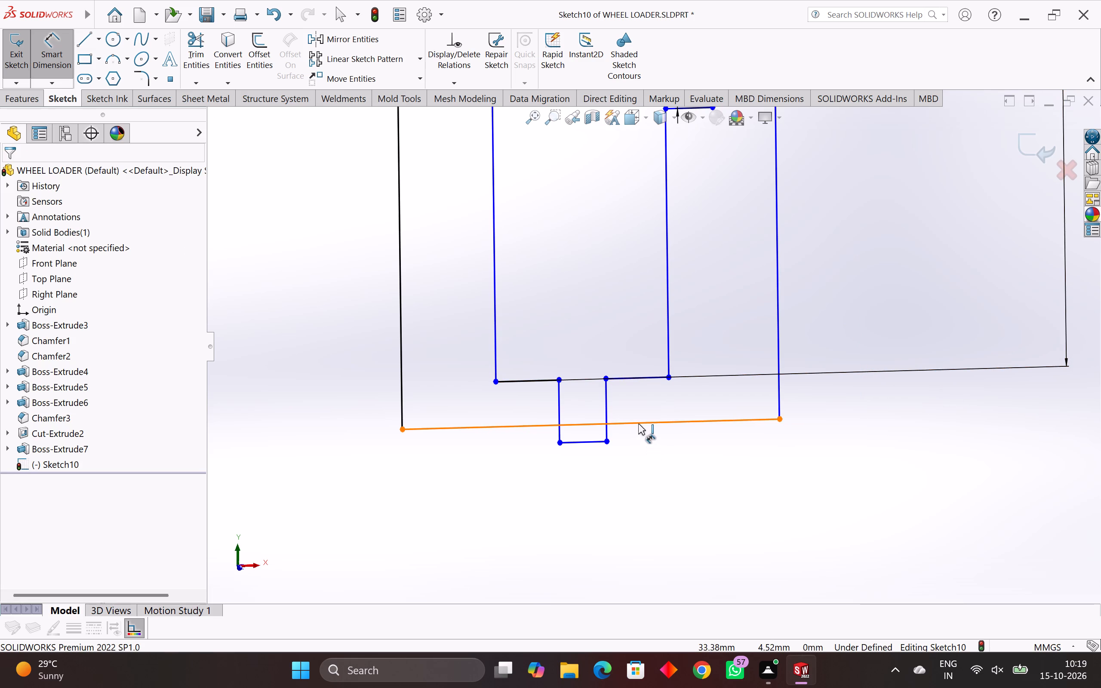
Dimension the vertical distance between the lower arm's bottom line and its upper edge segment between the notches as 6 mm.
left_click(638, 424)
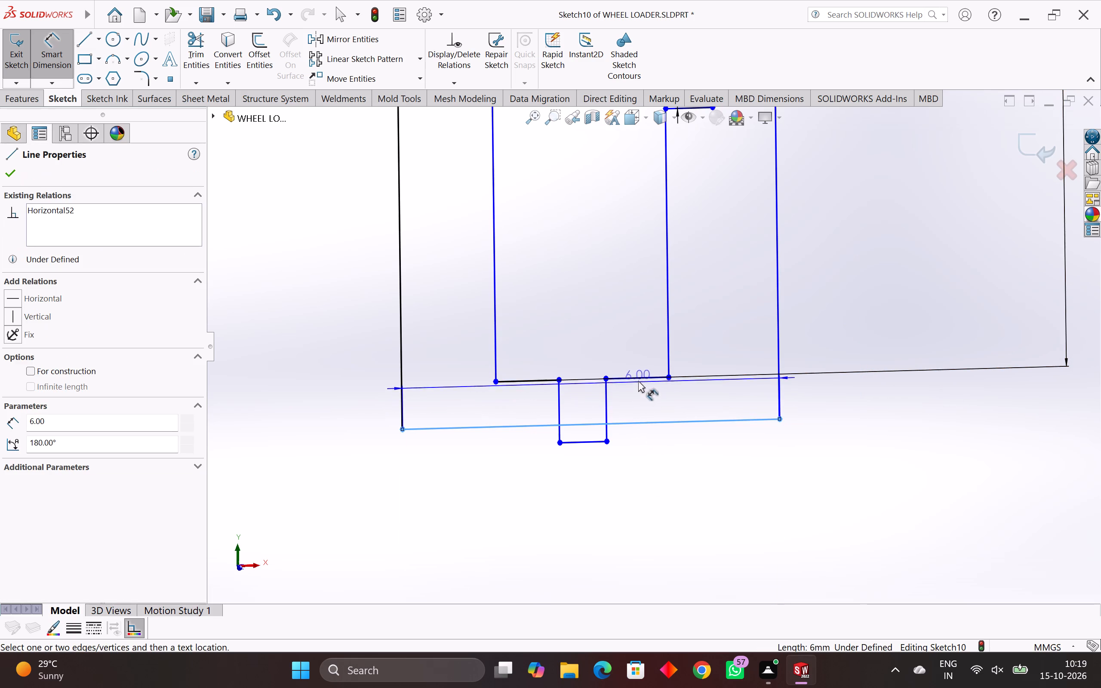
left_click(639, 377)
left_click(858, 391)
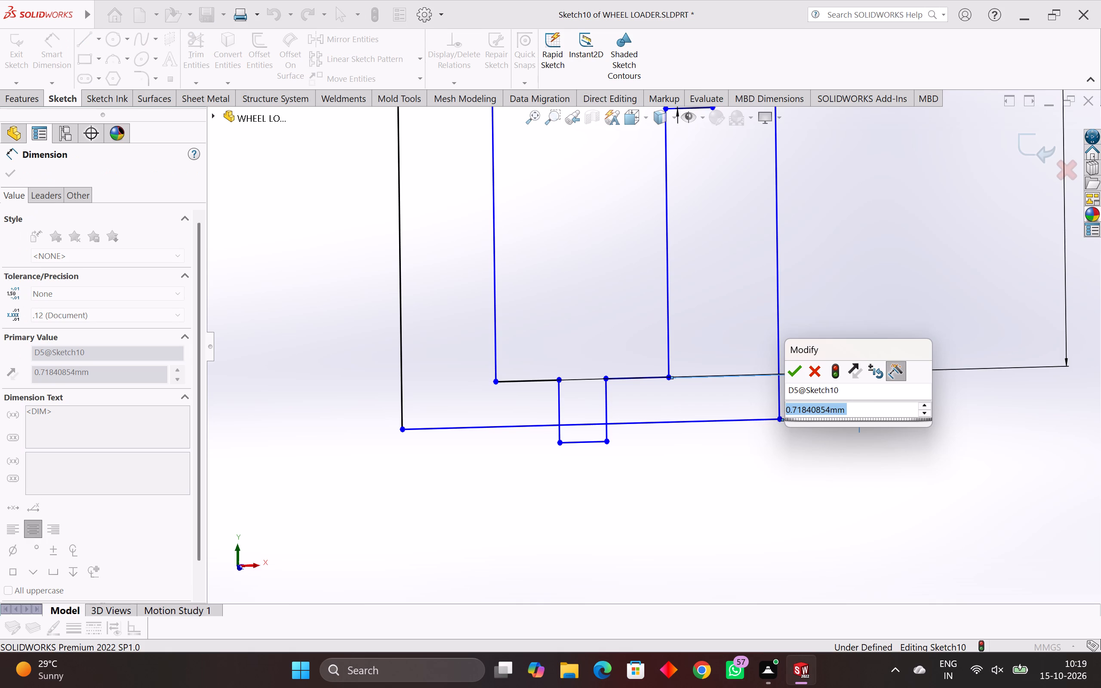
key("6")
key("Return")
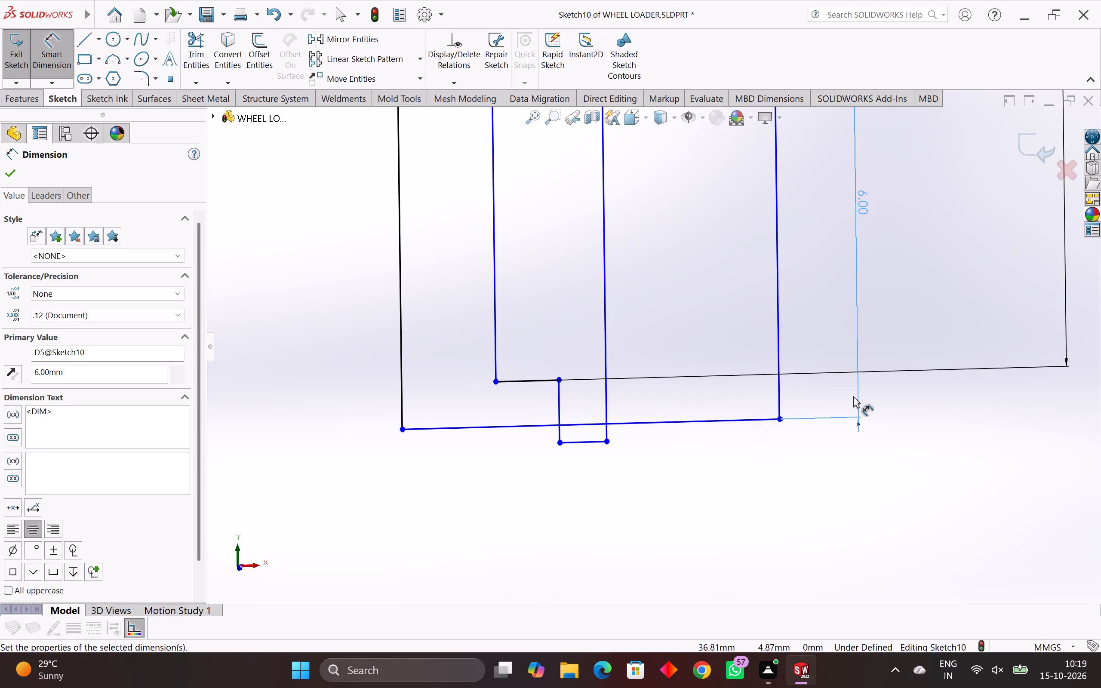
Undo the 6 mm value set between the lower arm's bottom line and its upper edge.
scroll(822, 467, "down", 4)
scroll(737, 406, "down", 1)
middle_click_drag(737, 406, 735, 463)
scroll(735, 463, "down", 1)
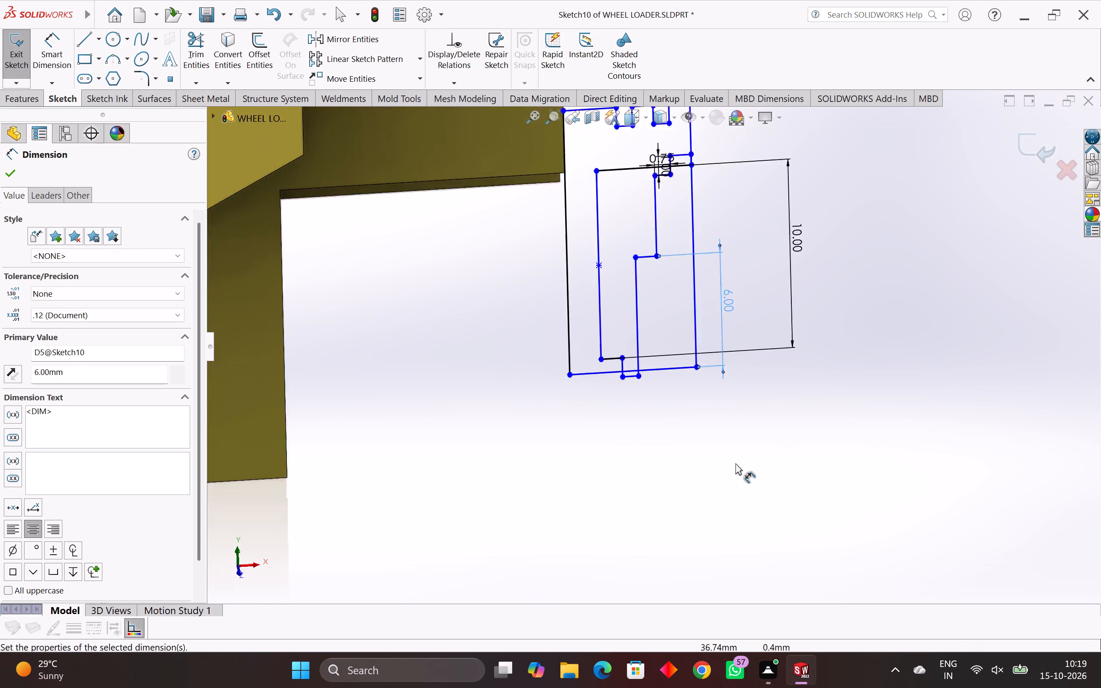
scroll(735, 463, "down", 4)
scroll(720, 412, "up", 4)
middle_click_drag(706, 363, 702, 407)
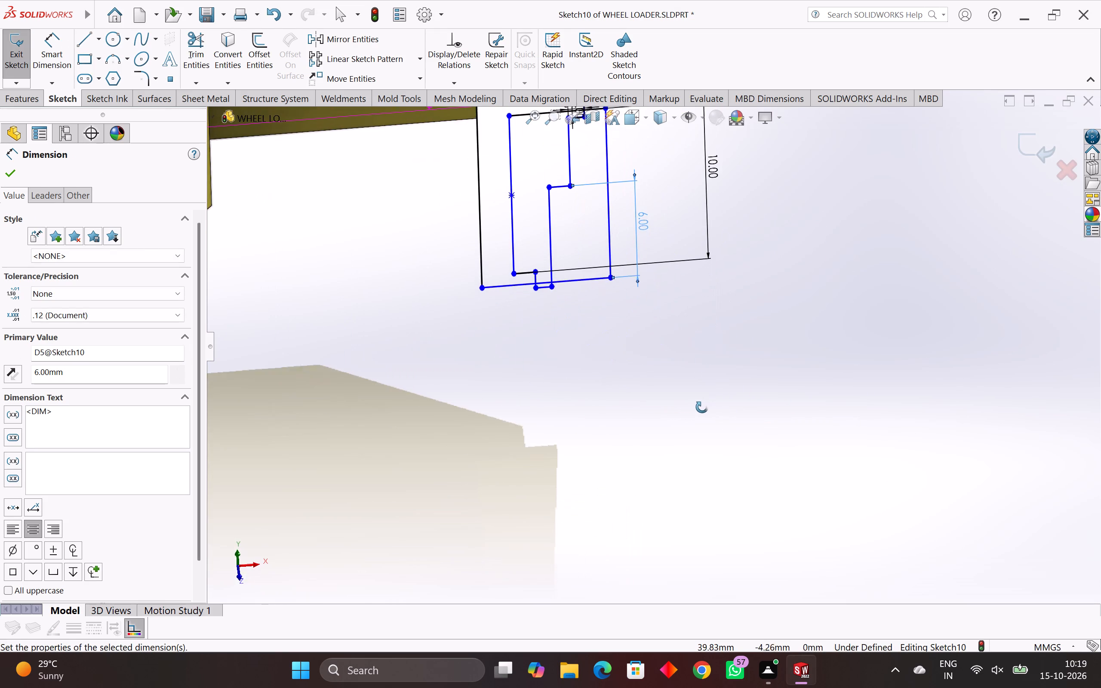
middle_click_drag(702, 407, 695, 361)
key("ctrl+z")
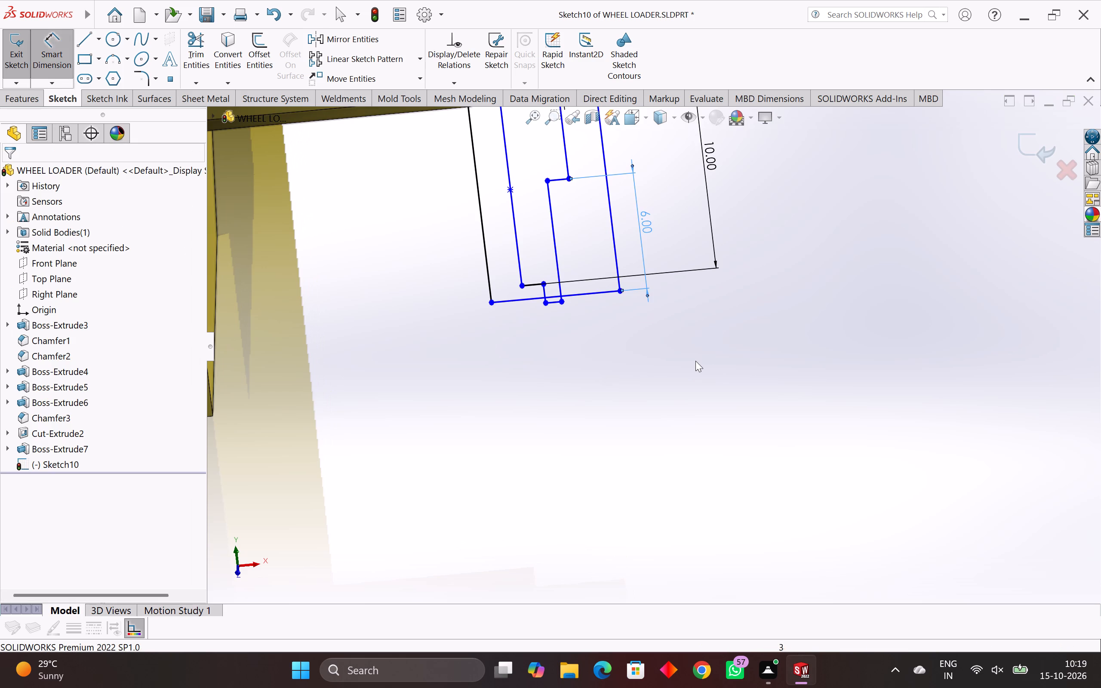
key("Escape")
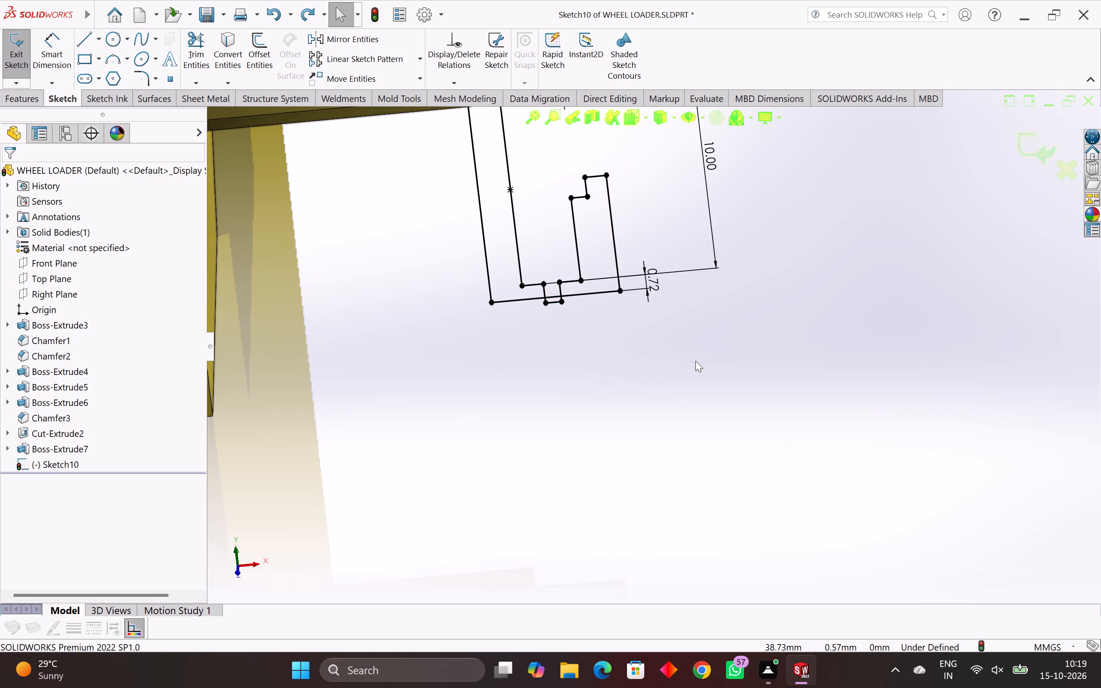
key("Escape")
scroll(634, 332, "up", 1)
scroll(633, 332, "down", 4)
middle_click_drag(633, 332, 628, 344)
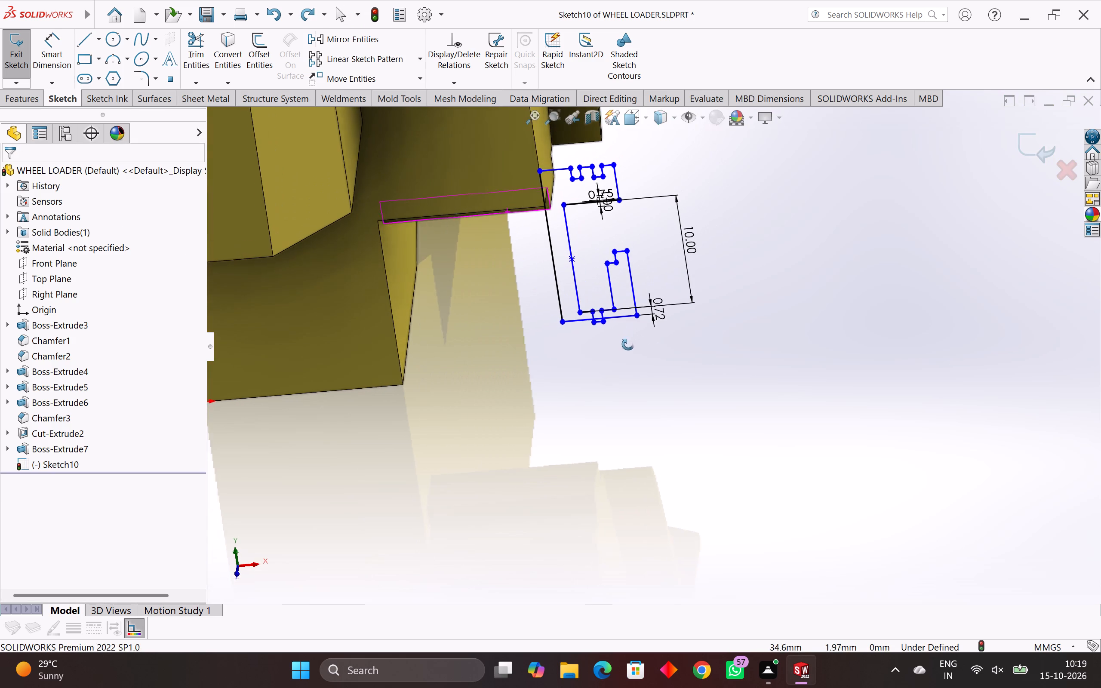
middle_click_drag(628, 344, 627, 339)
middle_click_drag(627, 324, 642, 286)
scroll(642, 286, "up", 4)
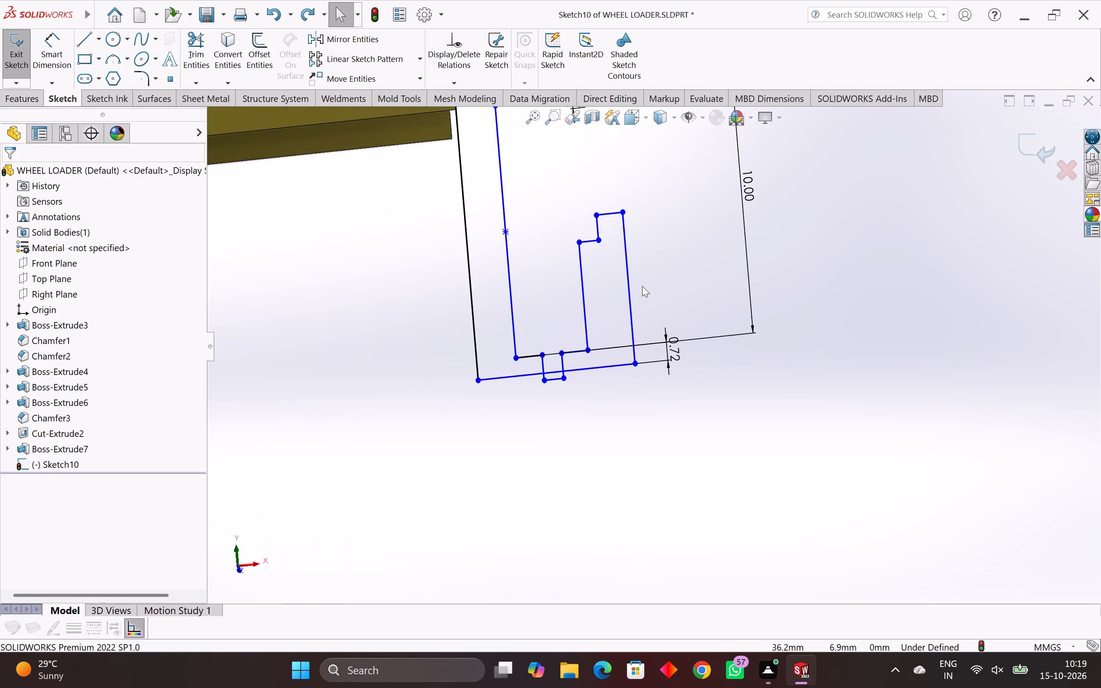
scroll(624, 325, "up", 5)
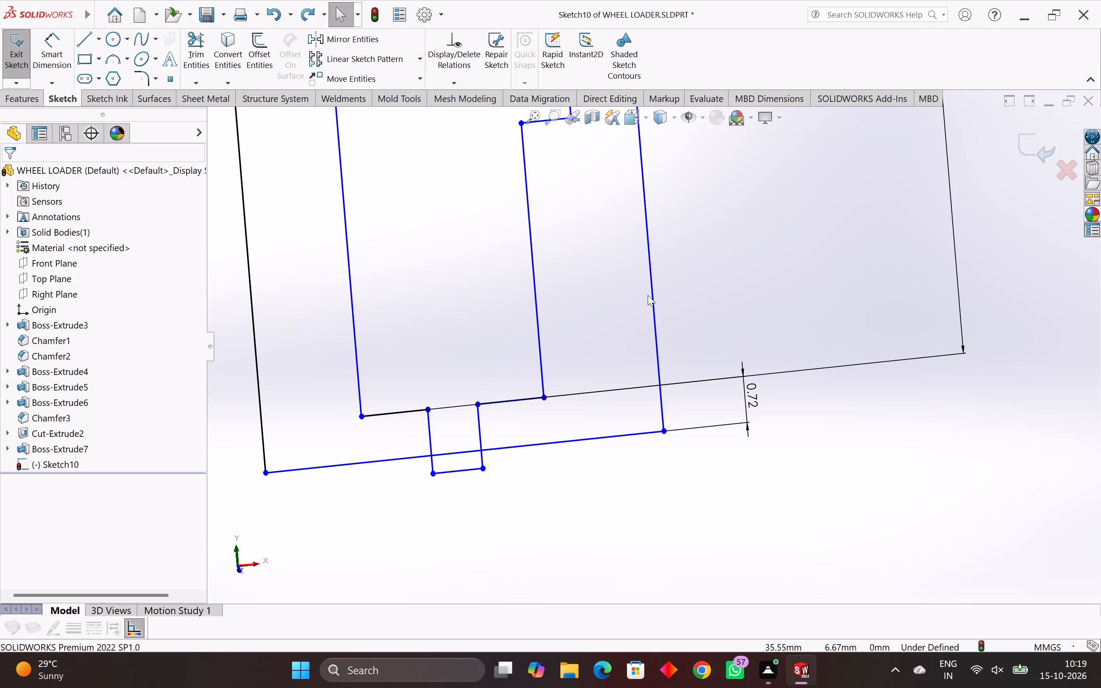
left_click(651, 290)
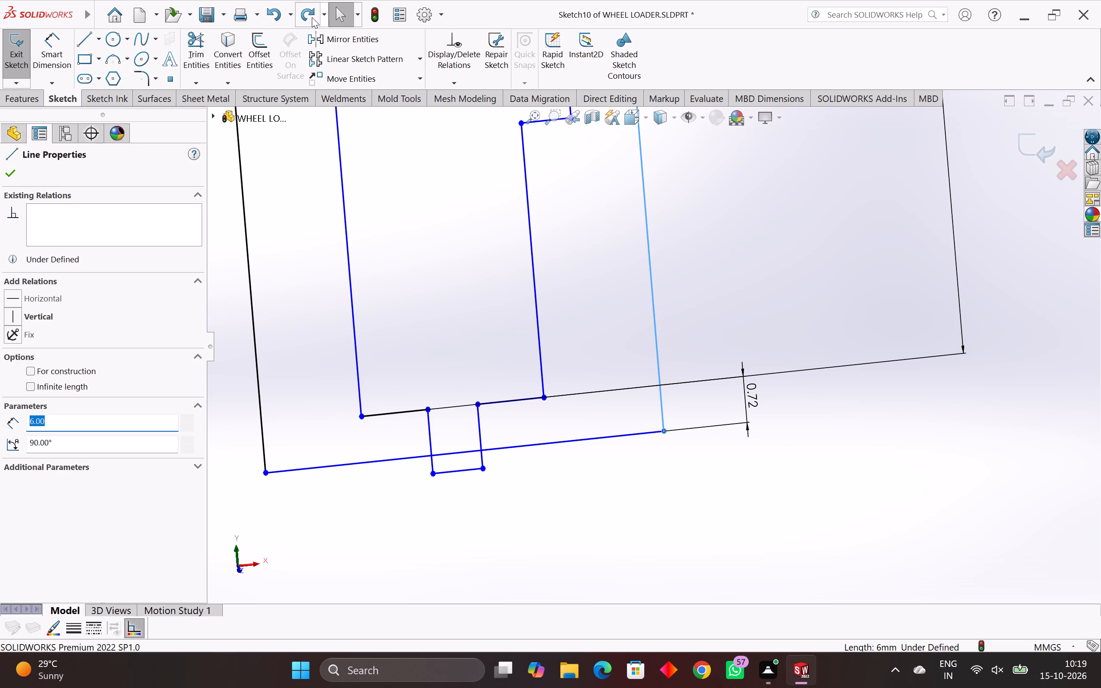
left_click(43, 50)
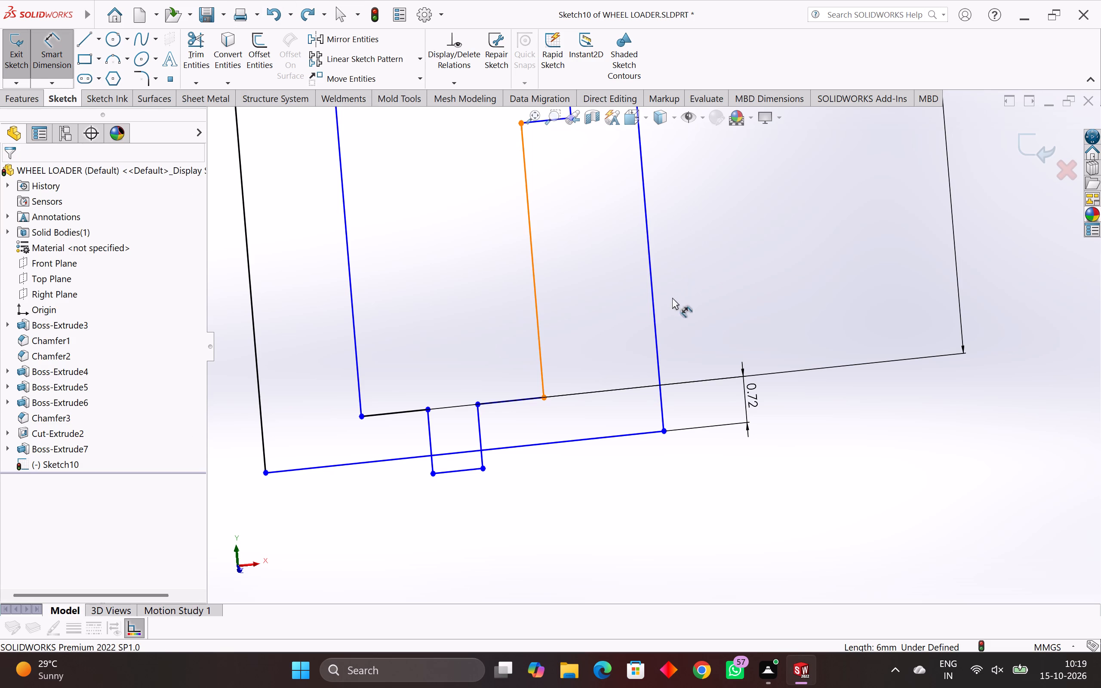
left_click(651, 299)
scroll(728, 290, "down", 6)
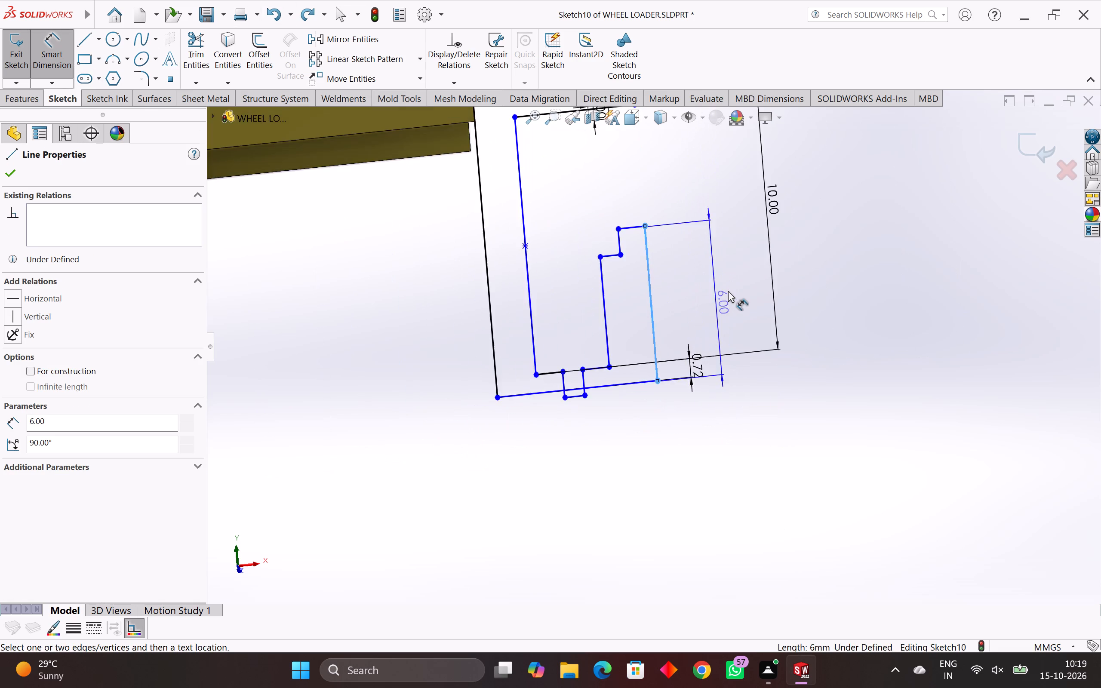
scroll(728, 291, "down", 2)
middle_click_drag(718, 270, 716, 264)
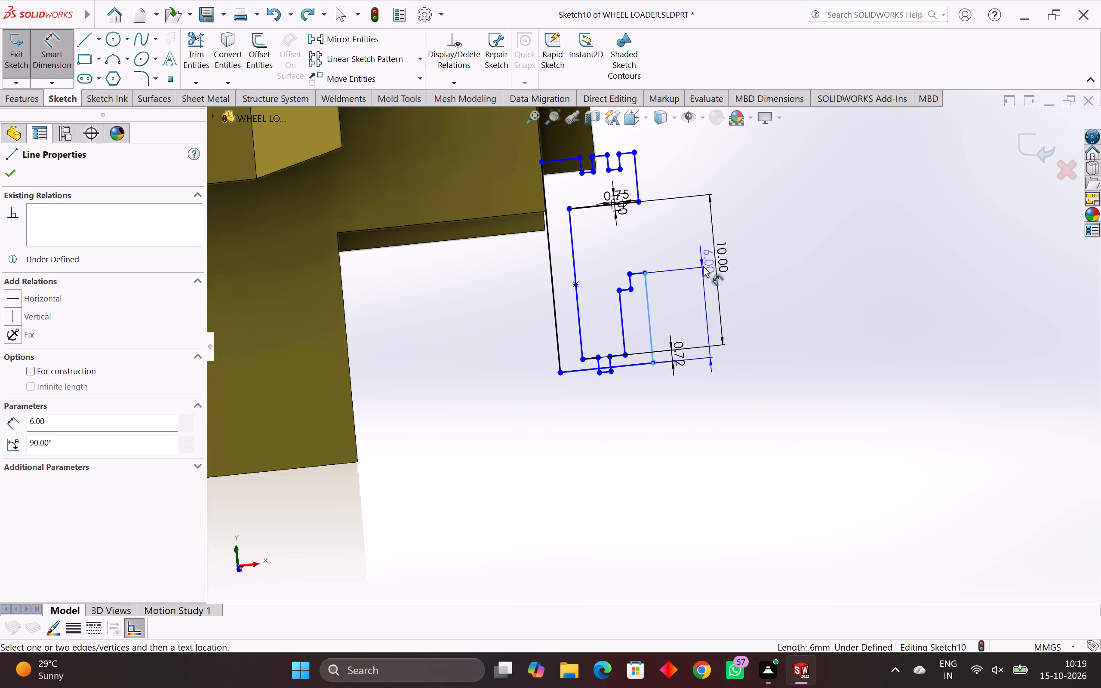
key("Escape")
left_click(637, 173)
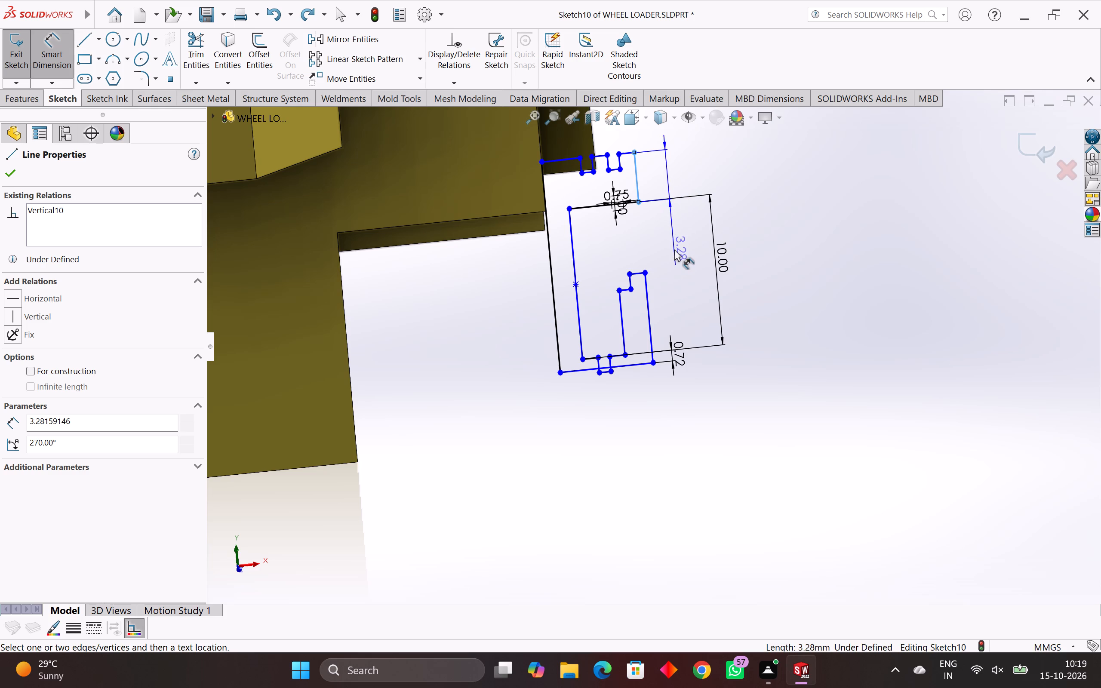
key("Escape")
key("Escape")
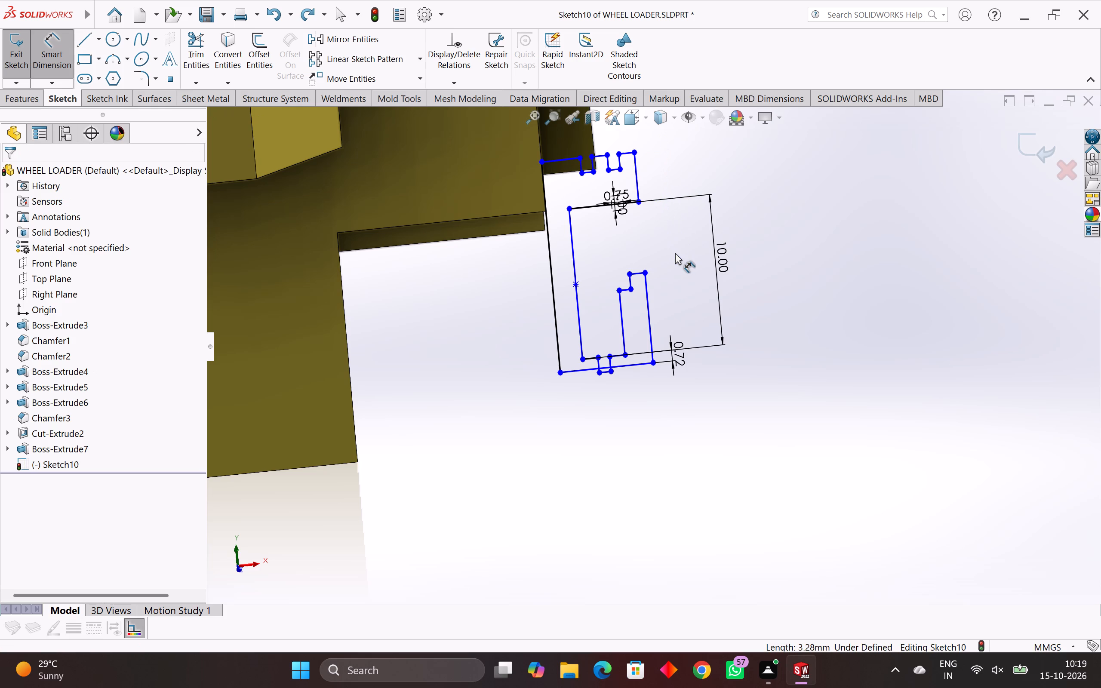
Undo the recent dimension edits on the lower arm, back through its thickness dimension and the 10 mm arm spacing value.
key("ctrl+z")
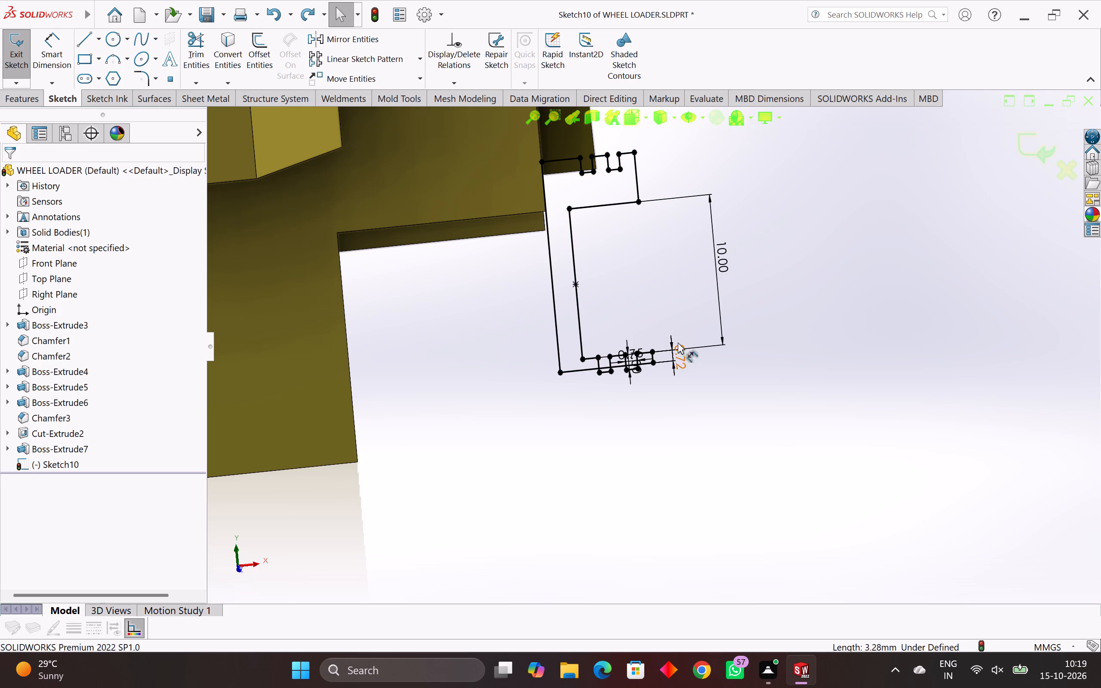
key("ctrl+z")
key("ctrl+z")
key("ctrl+z")
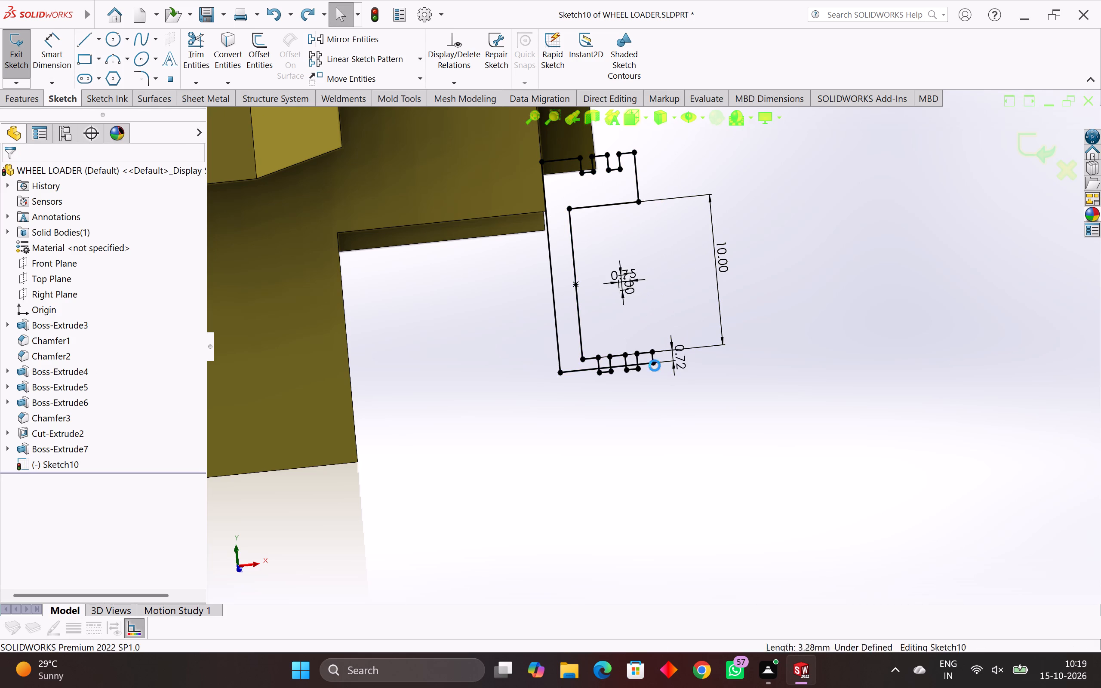
scroll(649, 359, "up", 3, "ctrl")
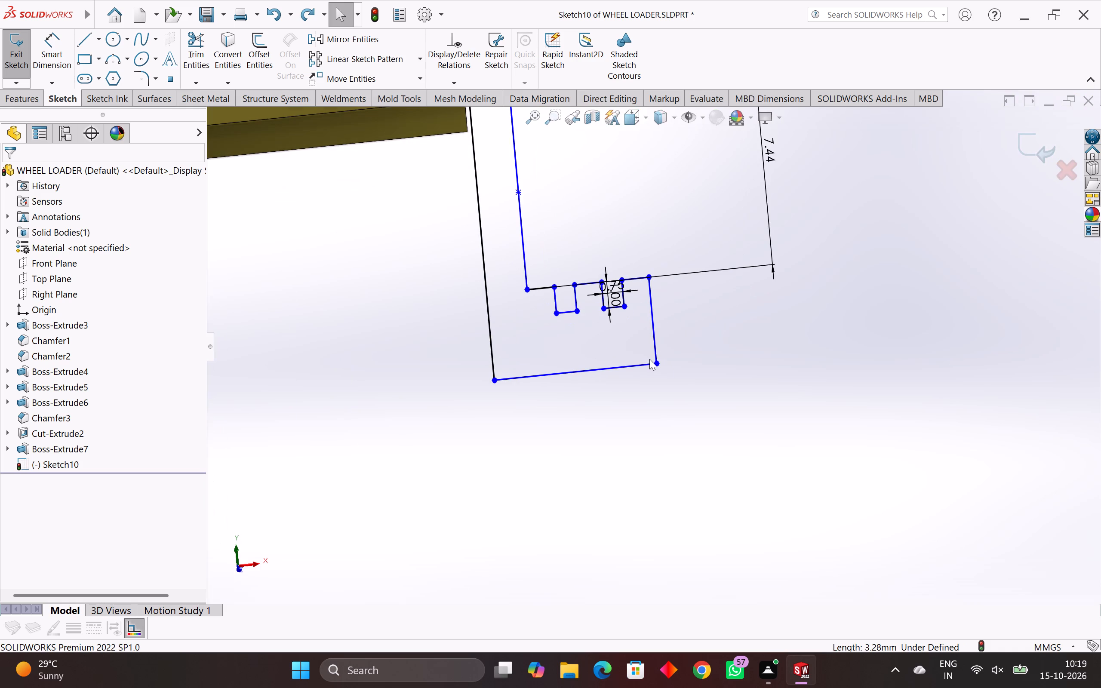
key("ctrl+z")
Dimension the lower arm's outer vertical edge as 2 mm.
scroll(642, 306, "up", 2)
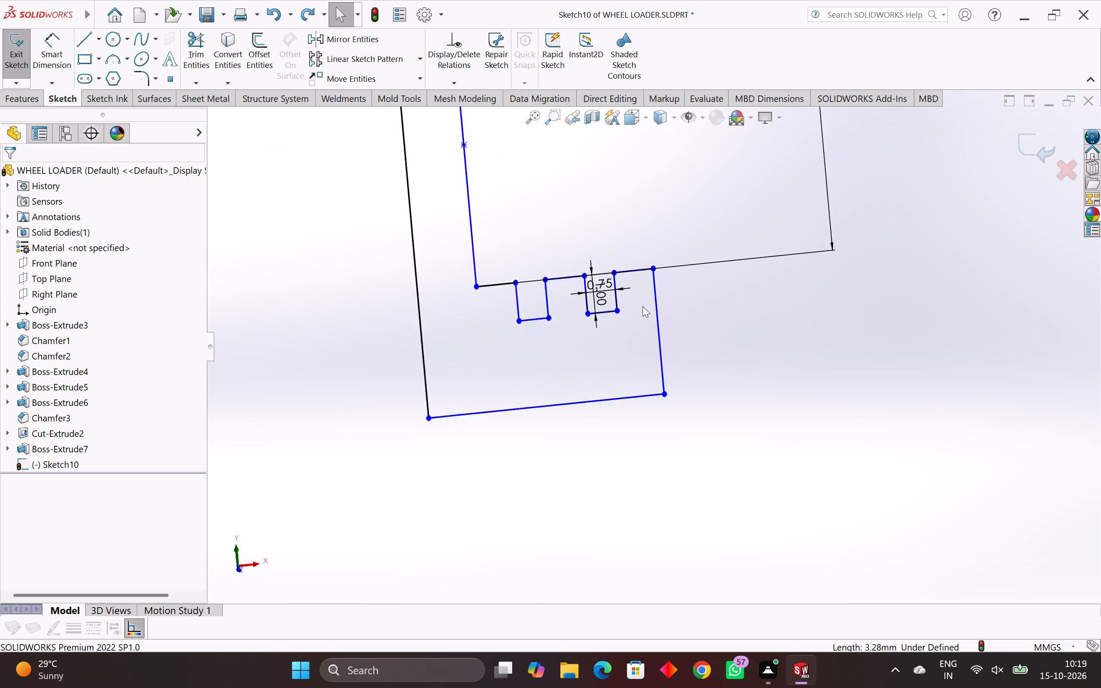
scroll(643, 306, "up", 1)
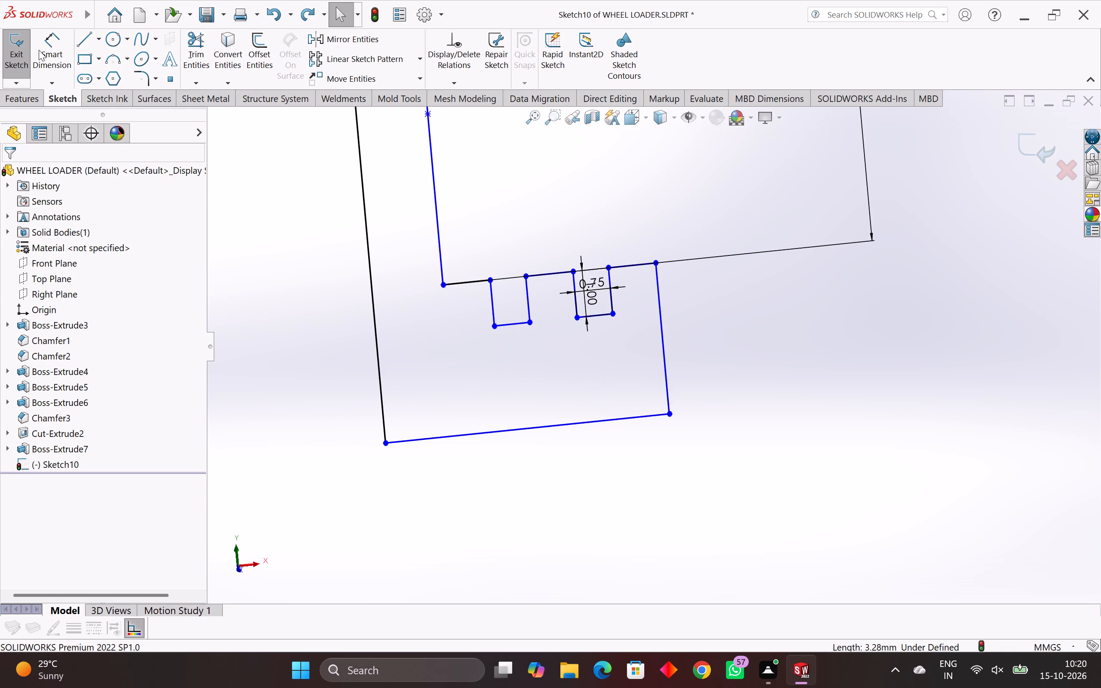
left_click(54, 52)
left_click(662, 319)
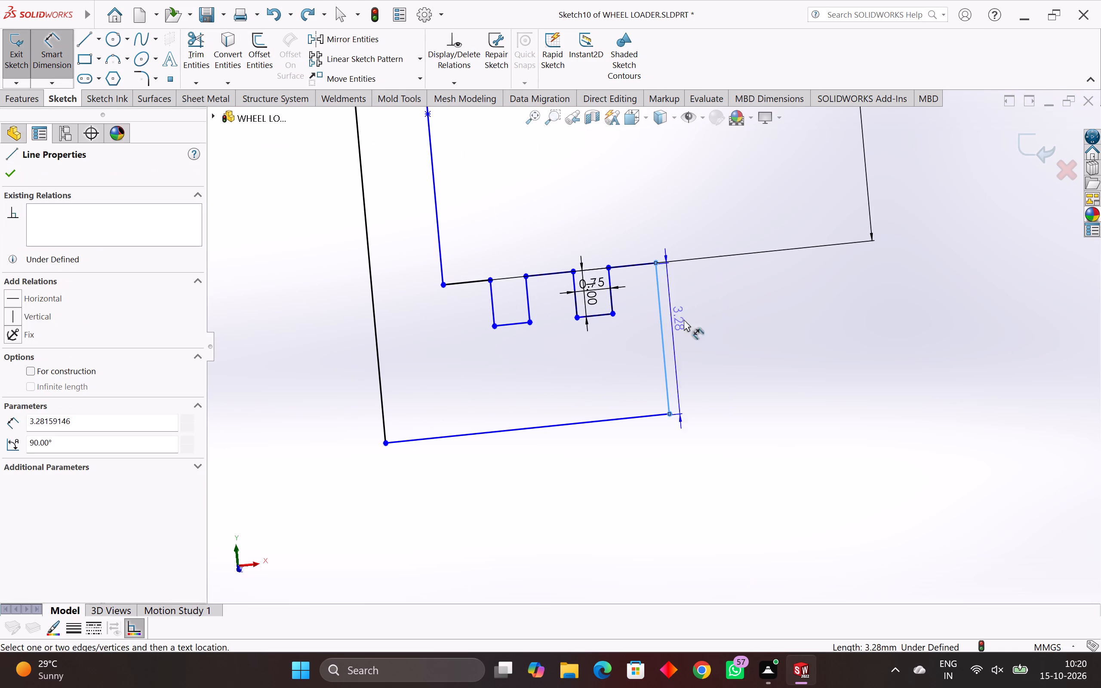
left_click(719, 324)
key("2")
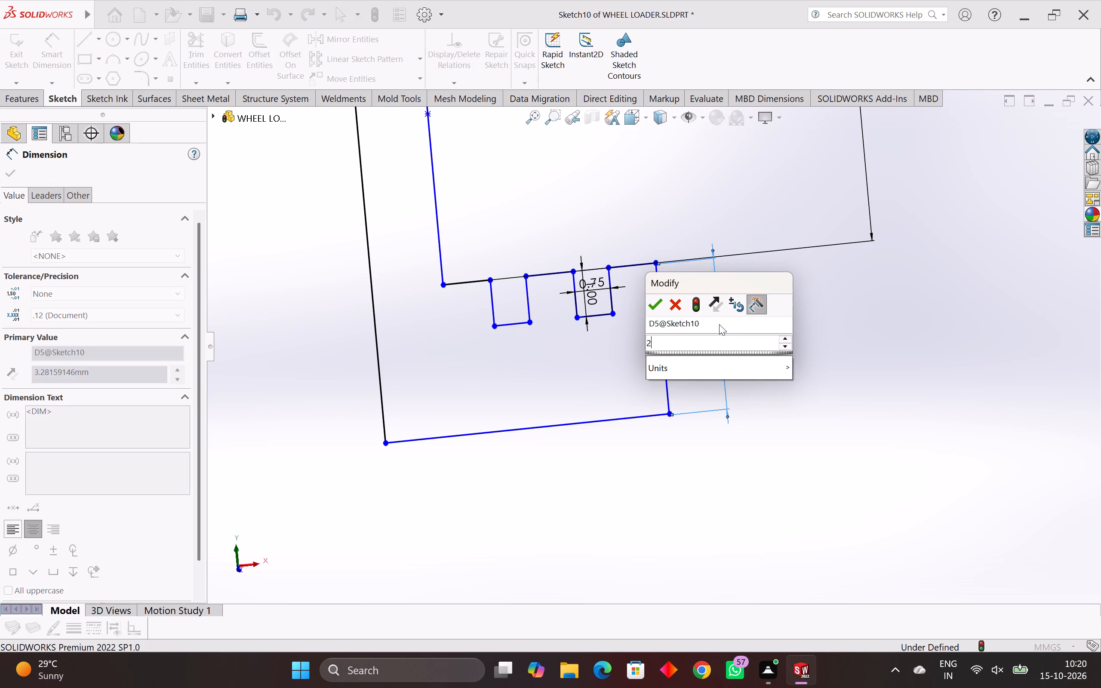
key("Return")
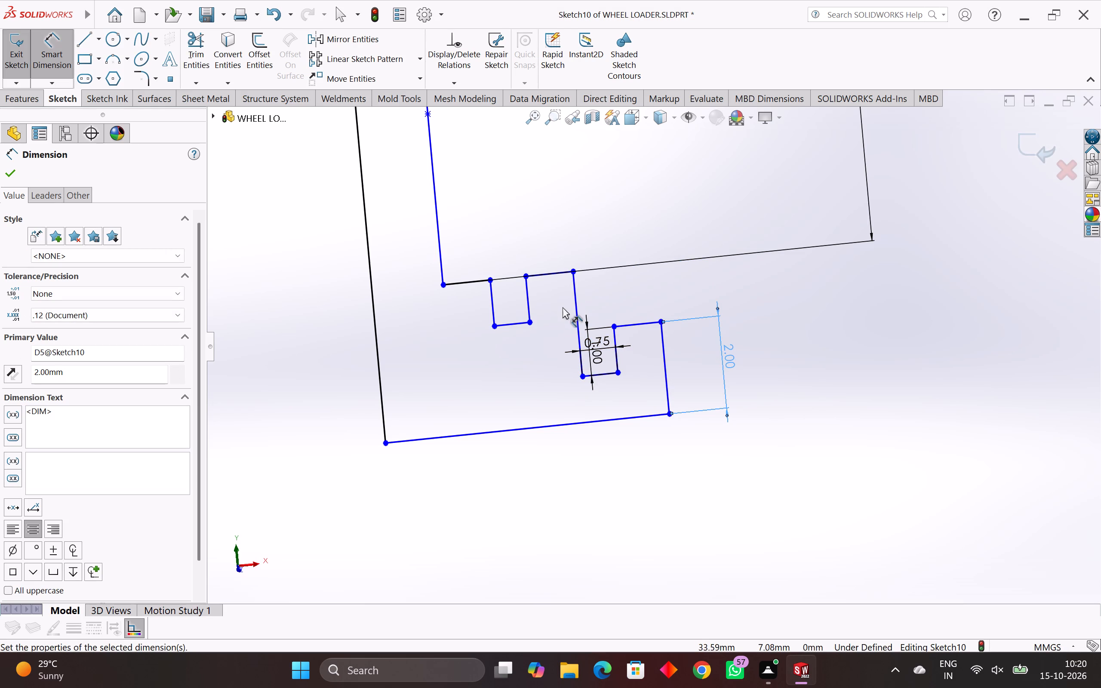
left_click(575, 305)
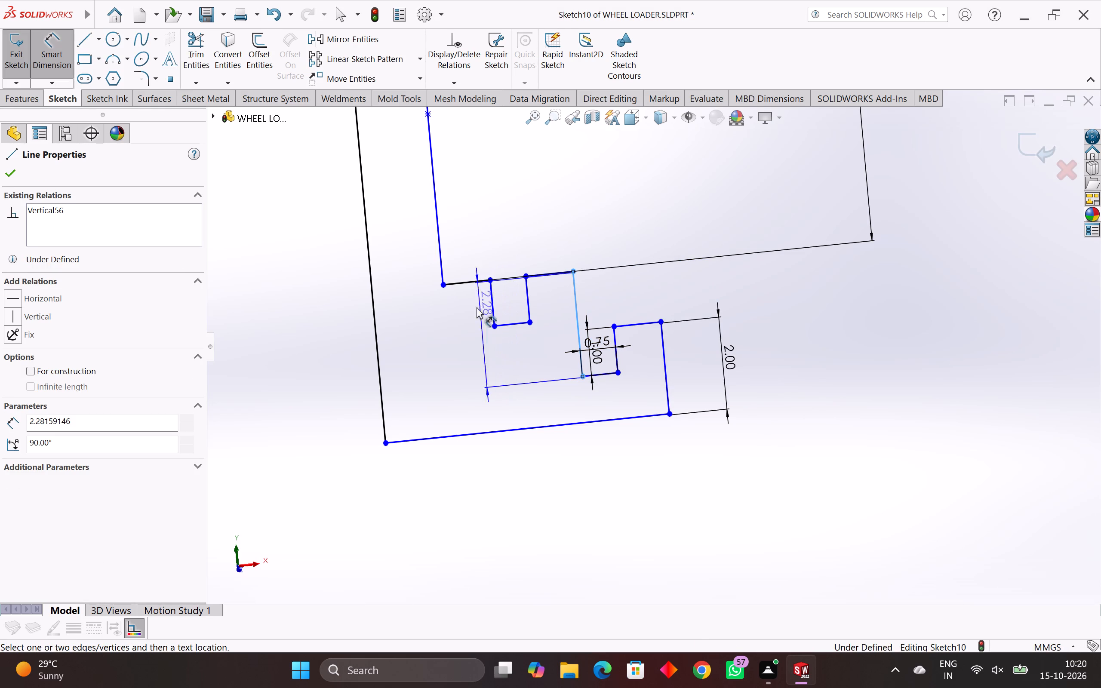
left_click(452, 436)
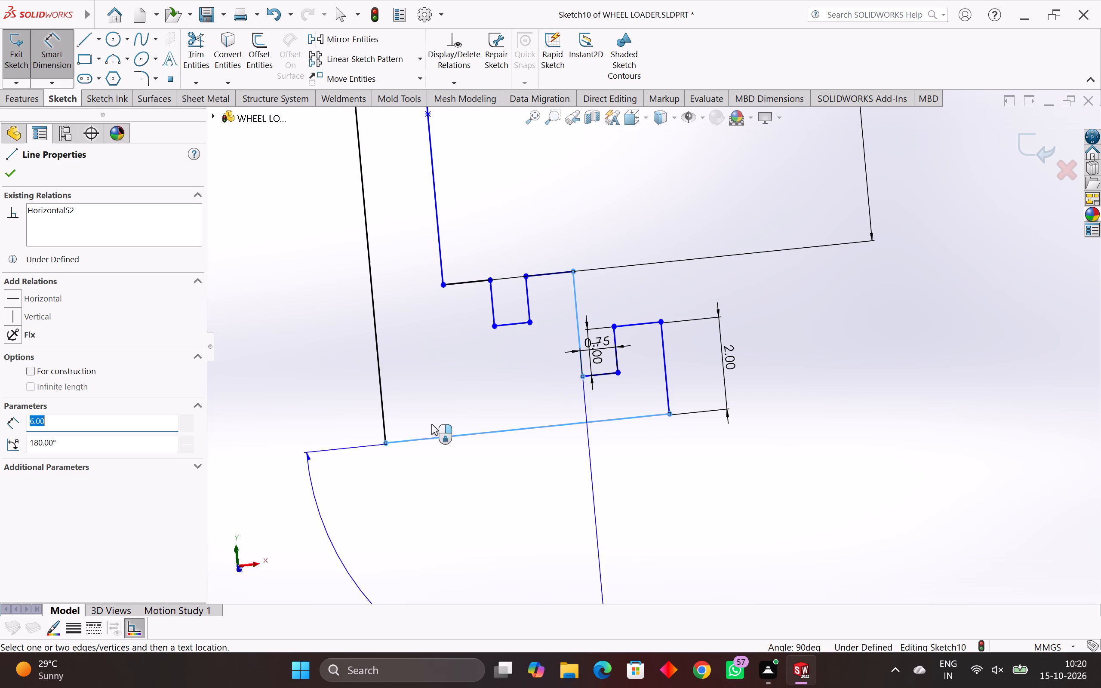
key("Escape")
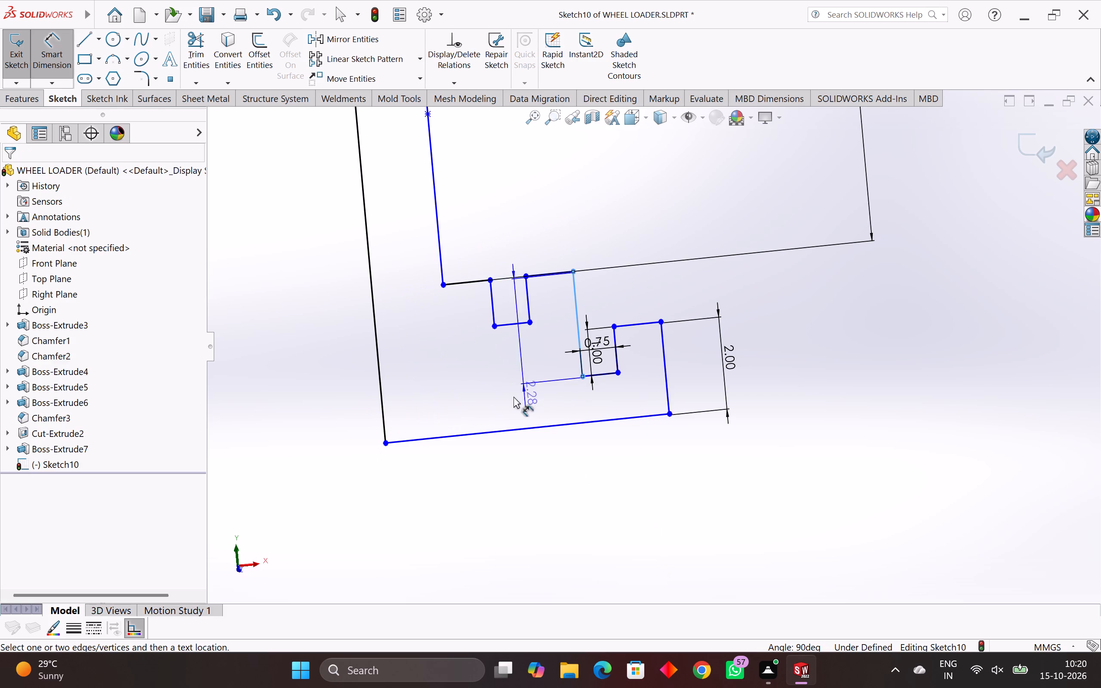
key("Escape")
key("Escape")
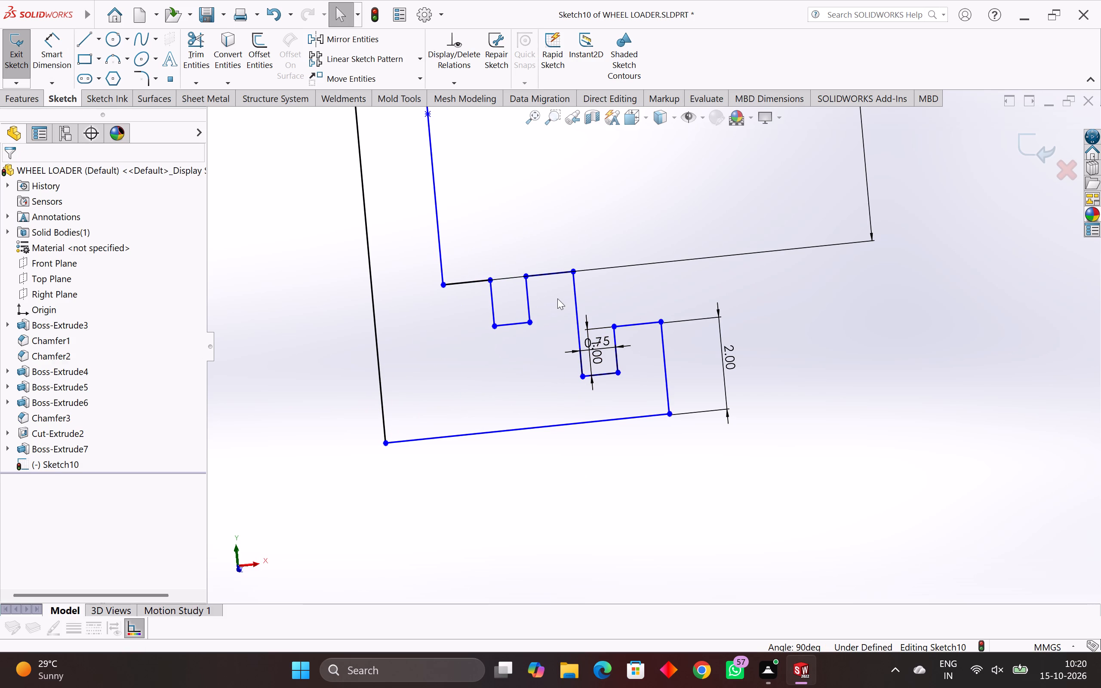
Delete the vertical spacing dimension between the upper and lower arms.
scroll(557, 296, "up", 1)
scroll(630, 308, "down", 4)
left_click_drag(793, 270, 725, 339)
key("Delete")
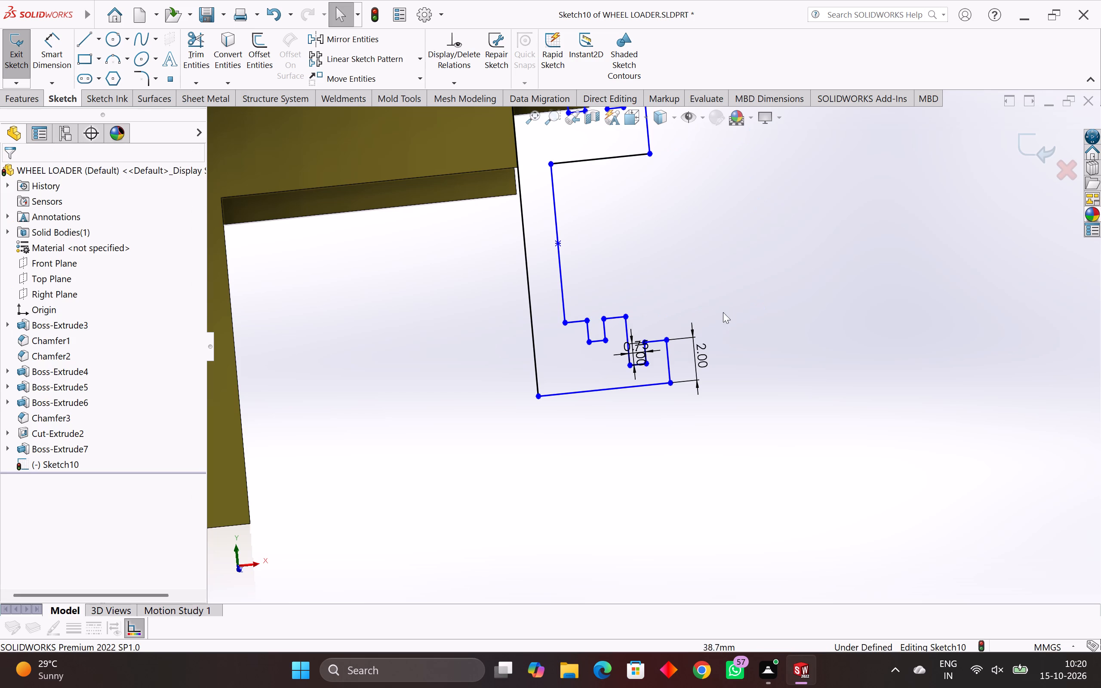
Make the three upper edge segments of the lower arm collinear and equal in length.
scroll(637, 331, "up", 6)
scroll(620, 324, "down", 3)
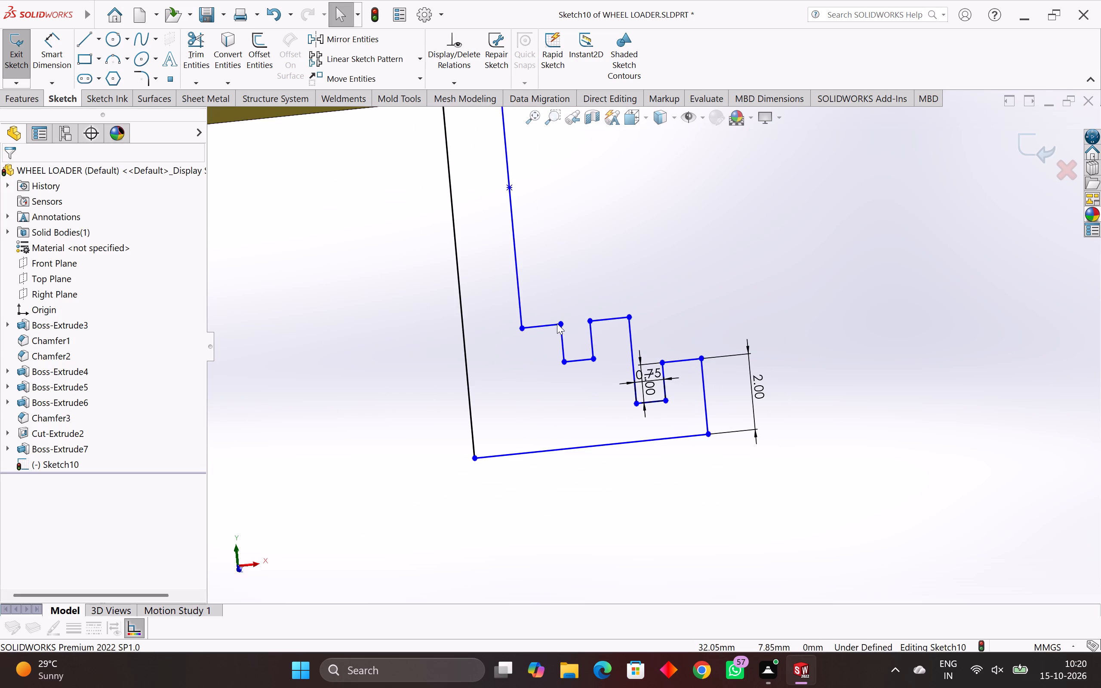
left_click(546, 324, "ctrl")
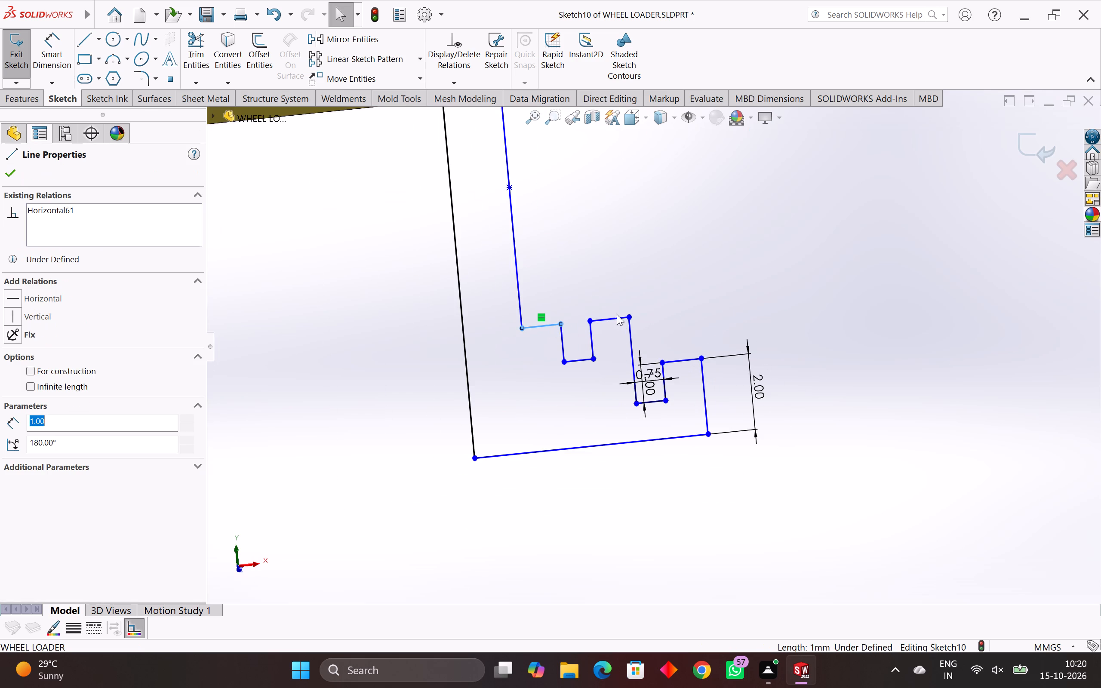
left_click(608, 319, "ctrl")
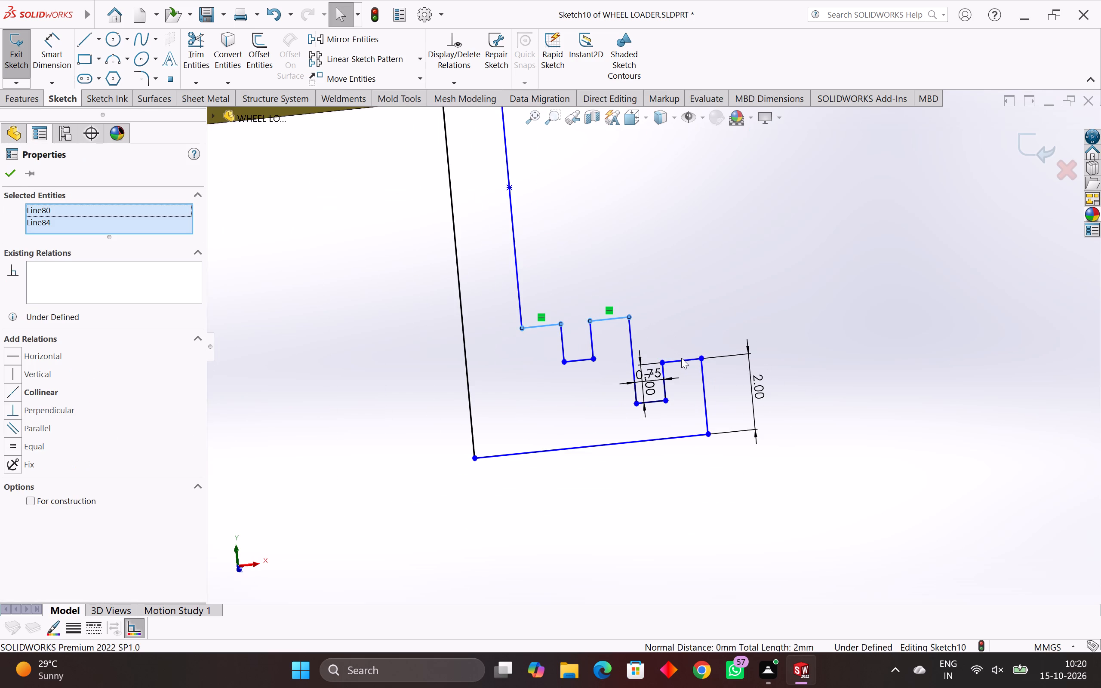
left_click(683, 360, "ctrl")
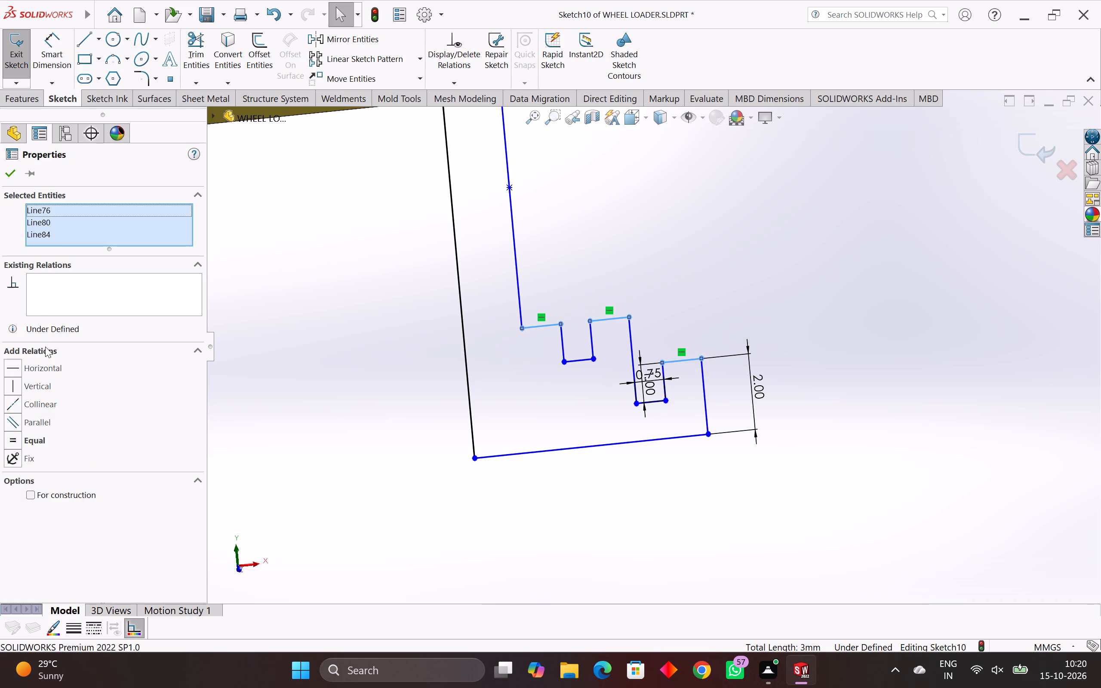
left_click(11, 402)
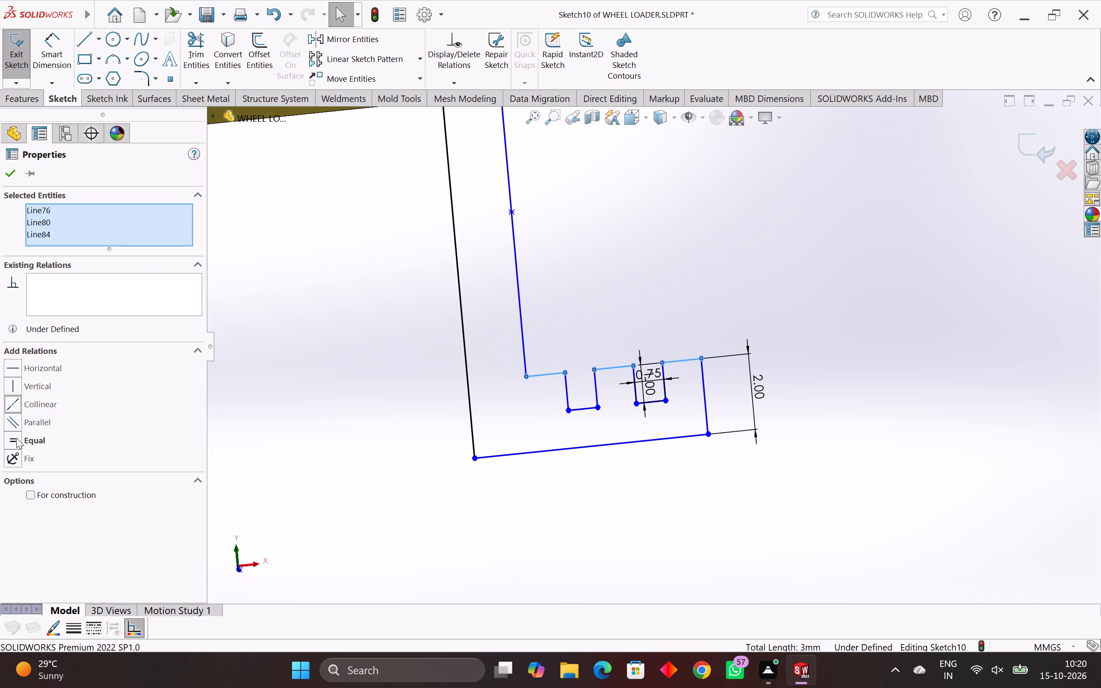
left_click(15, 440)
left_click(14, 441)
left_click(13, 177)
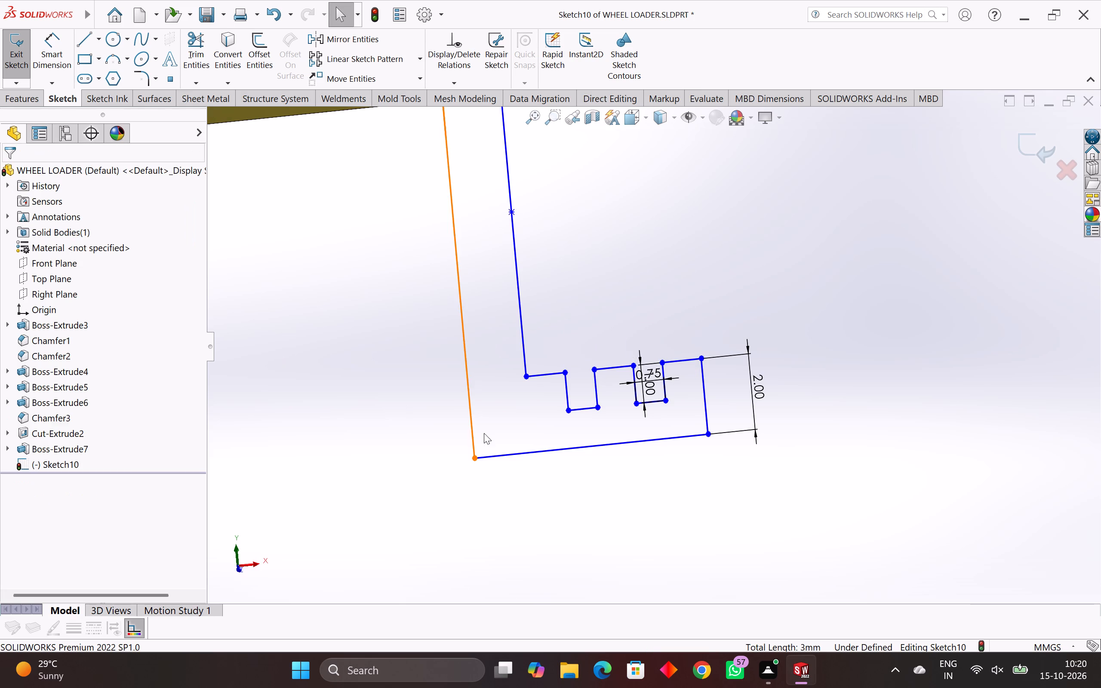
Make the bottom lines of the lower arm's two notches collinear and equal in length.
left_click(583, 410, "ctrl")
left_click(654, 403, "ctrl")
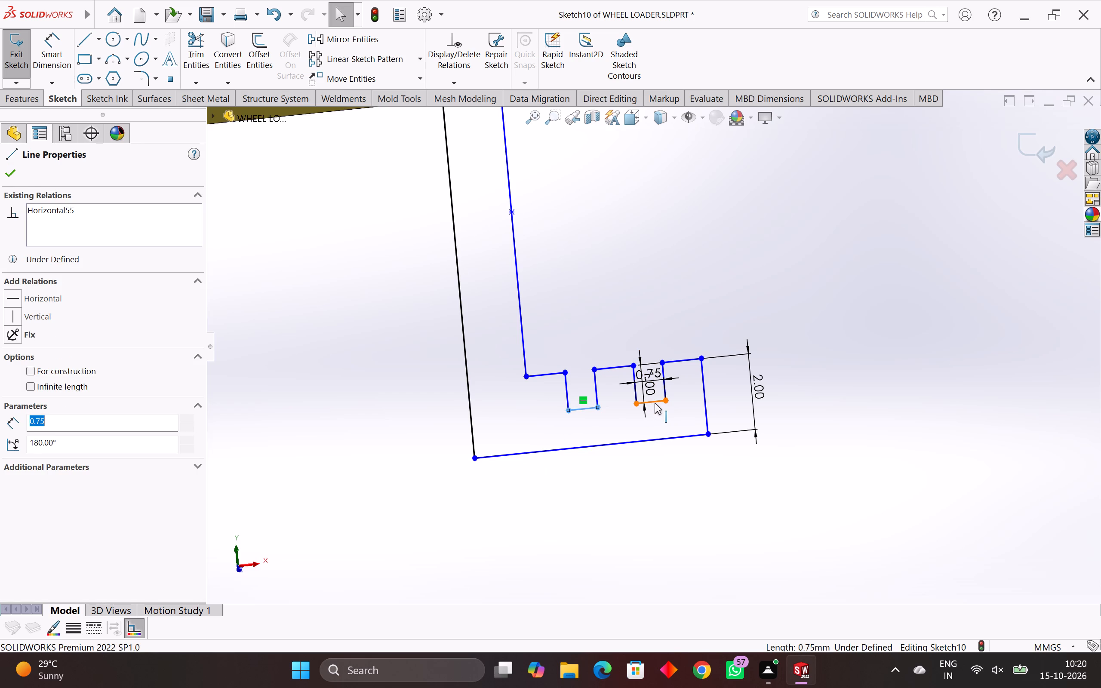
left_click(10, 390)
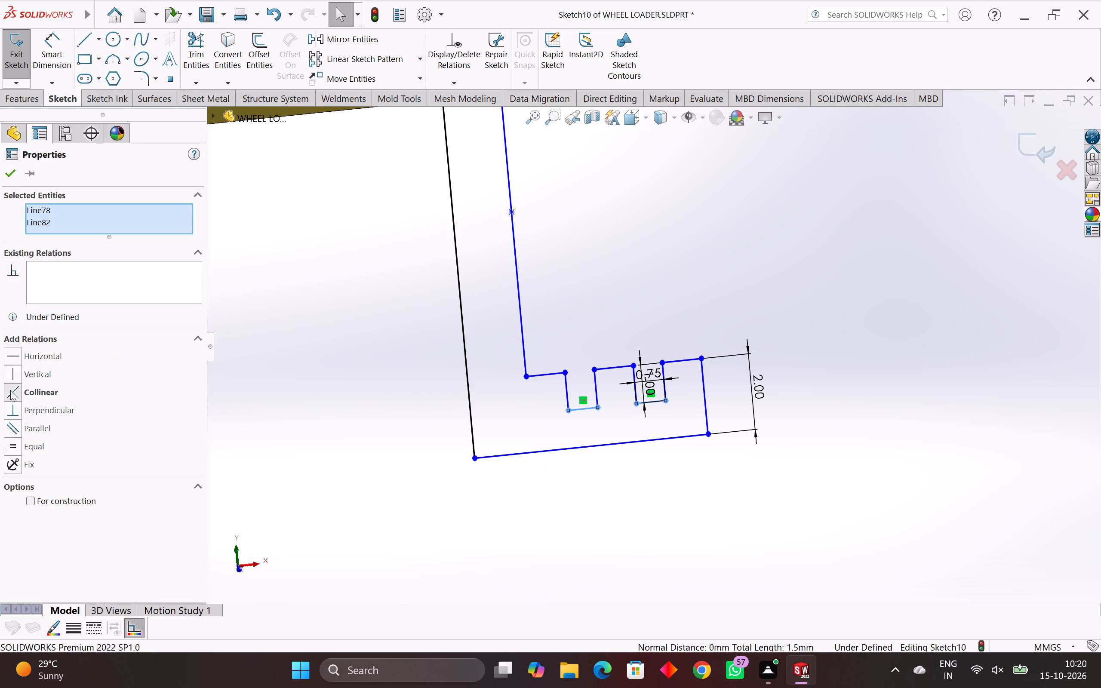
left_click(10, 441)
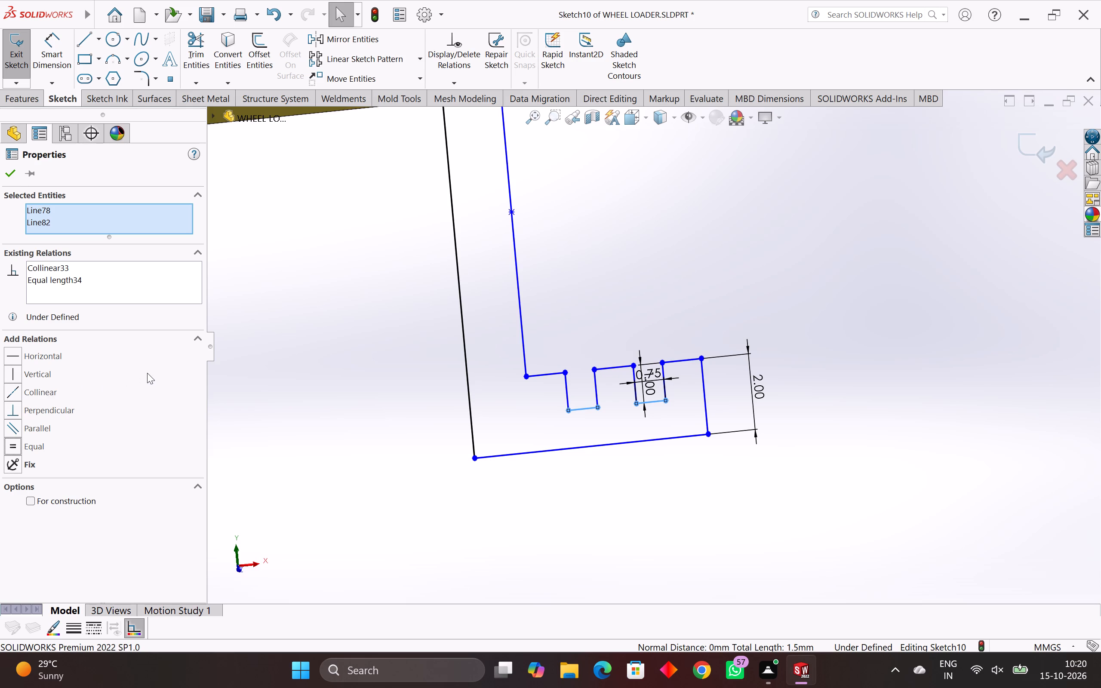
left_click(12, 175)
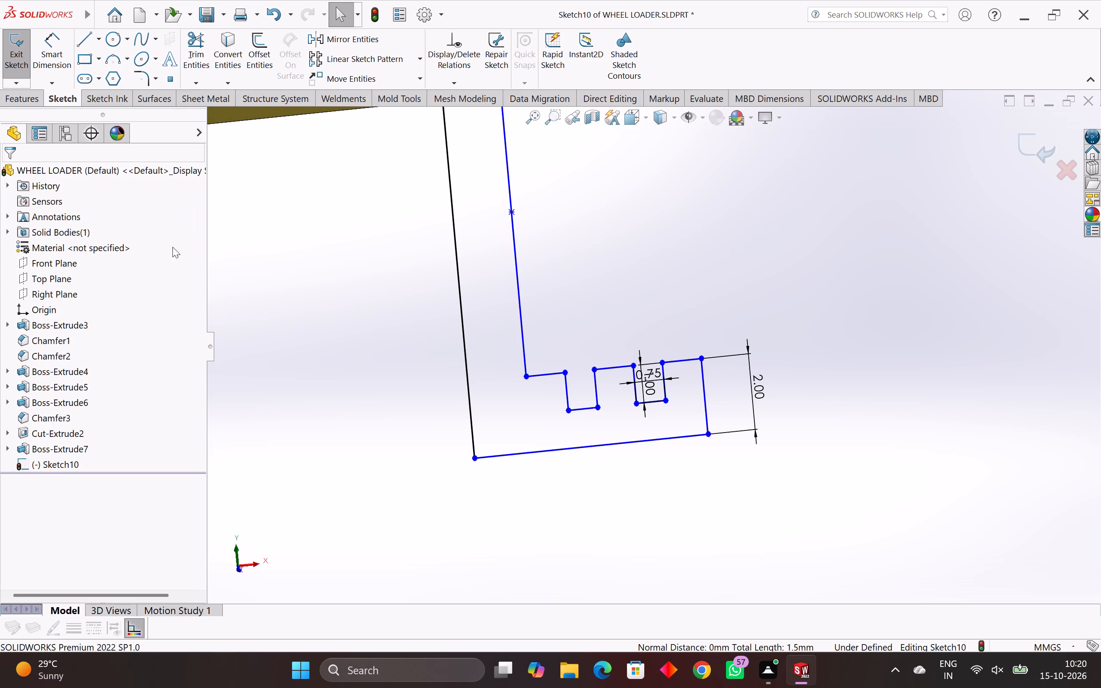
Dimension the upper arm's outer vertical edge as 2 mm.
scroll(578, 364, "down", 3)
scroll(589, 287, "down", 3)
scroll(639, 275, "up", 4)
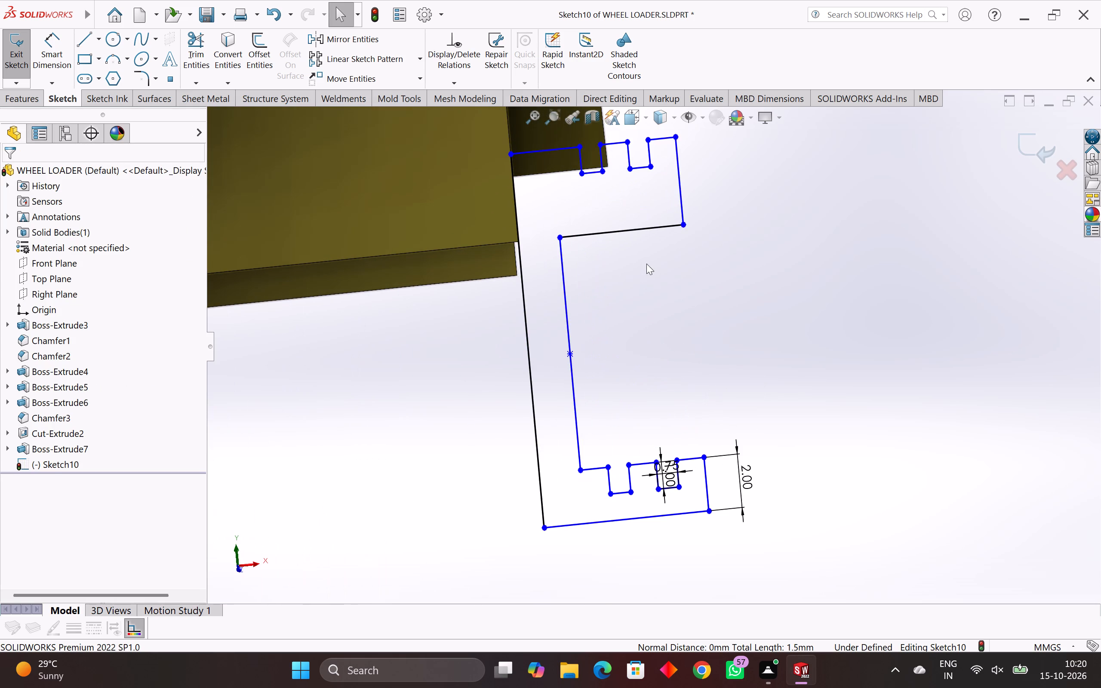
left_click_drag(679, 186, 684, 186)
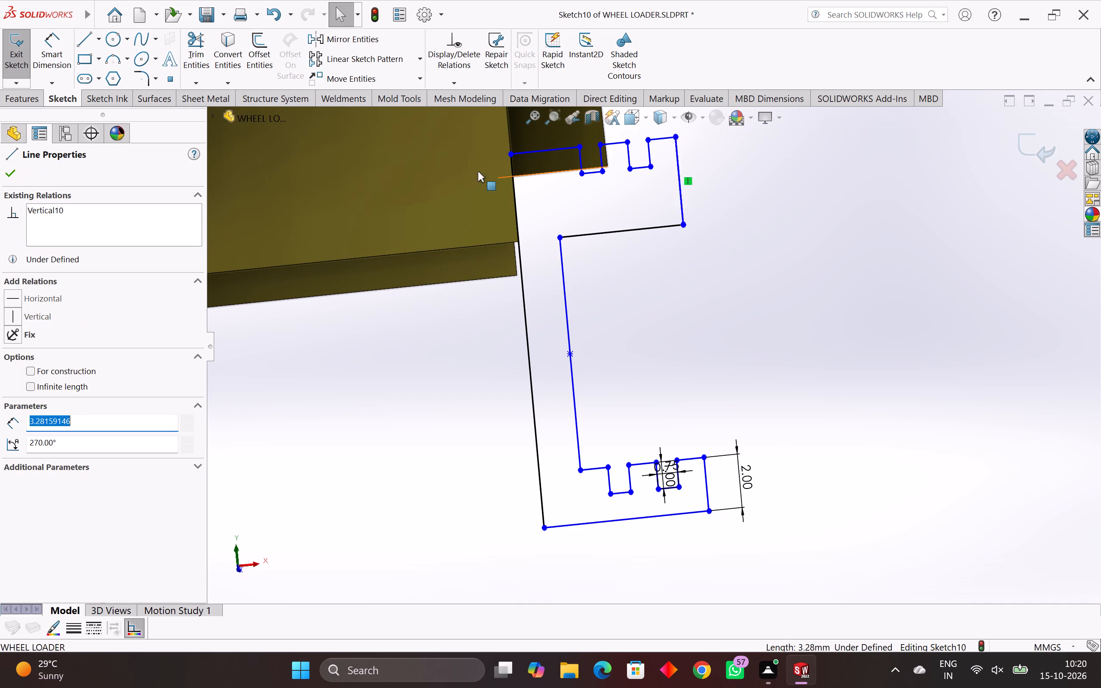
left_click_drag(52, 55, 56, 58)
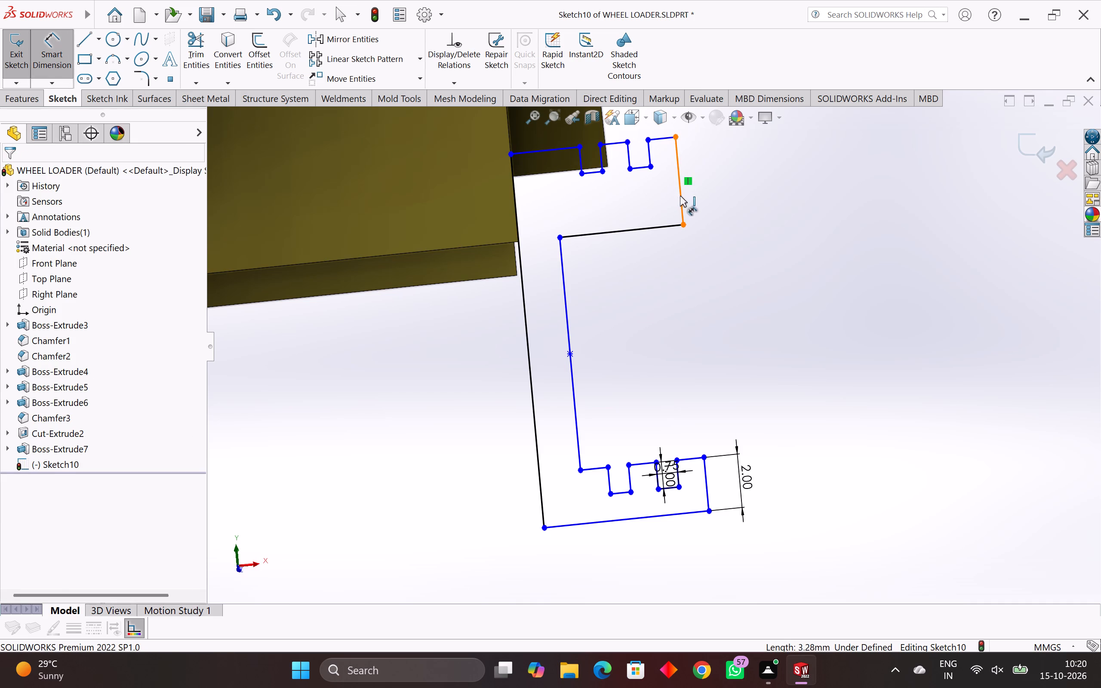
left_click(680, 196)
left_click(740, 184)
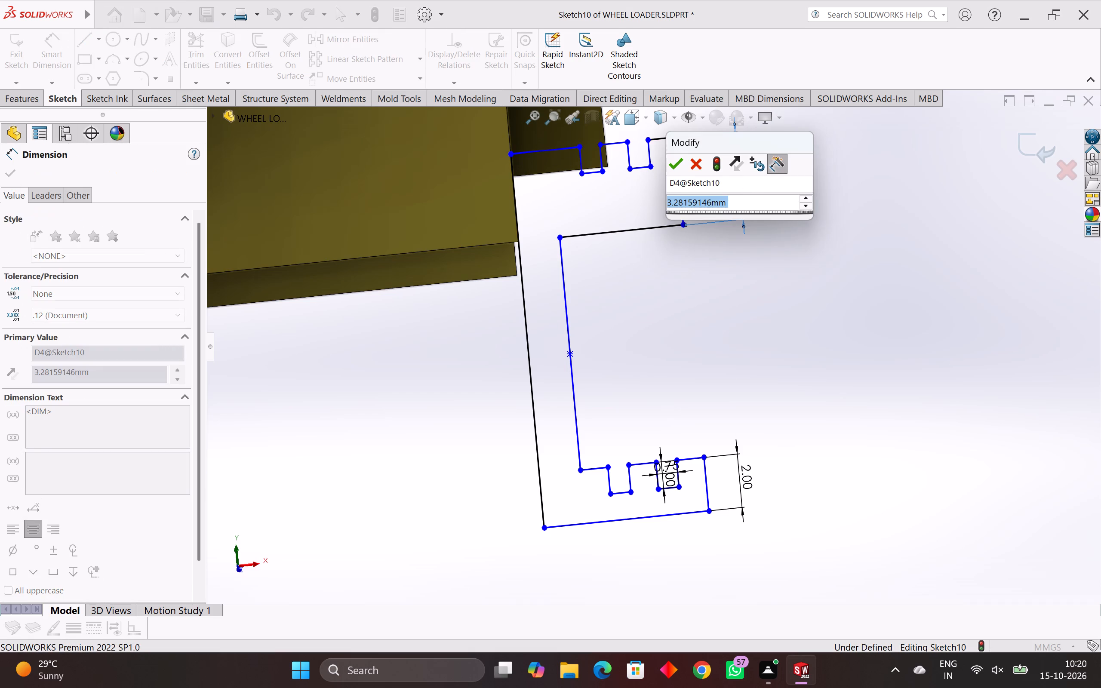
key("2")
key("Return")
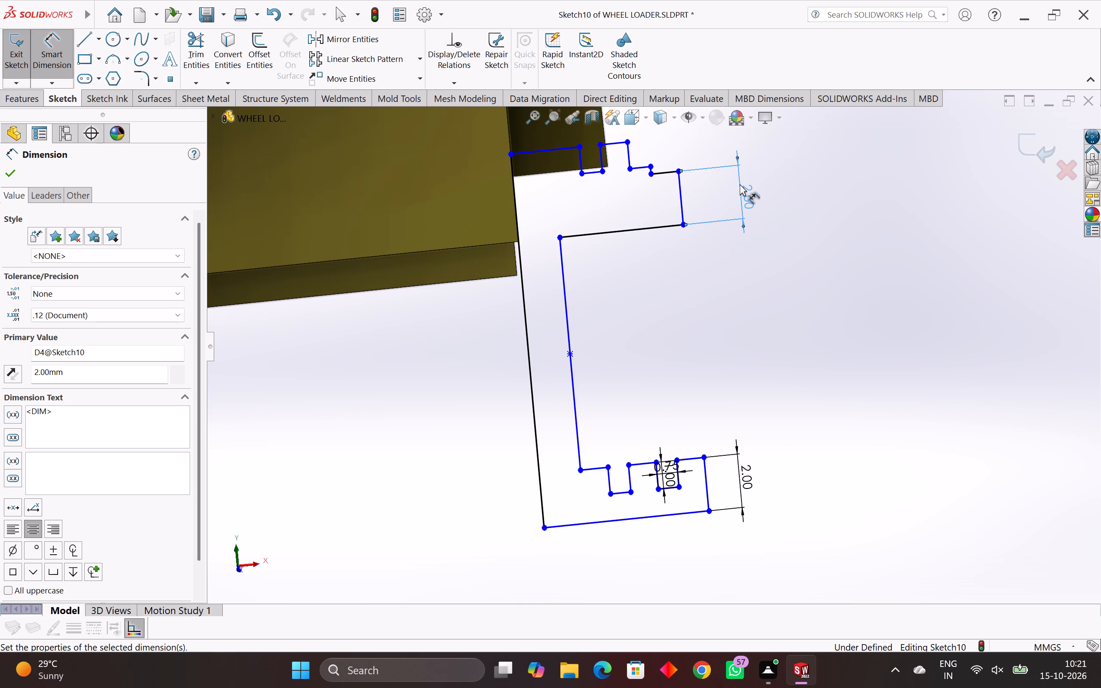
Undo the 2 mm value on the upper arm's outer vertical edge and delete that dimension.
key("ctrl+z")
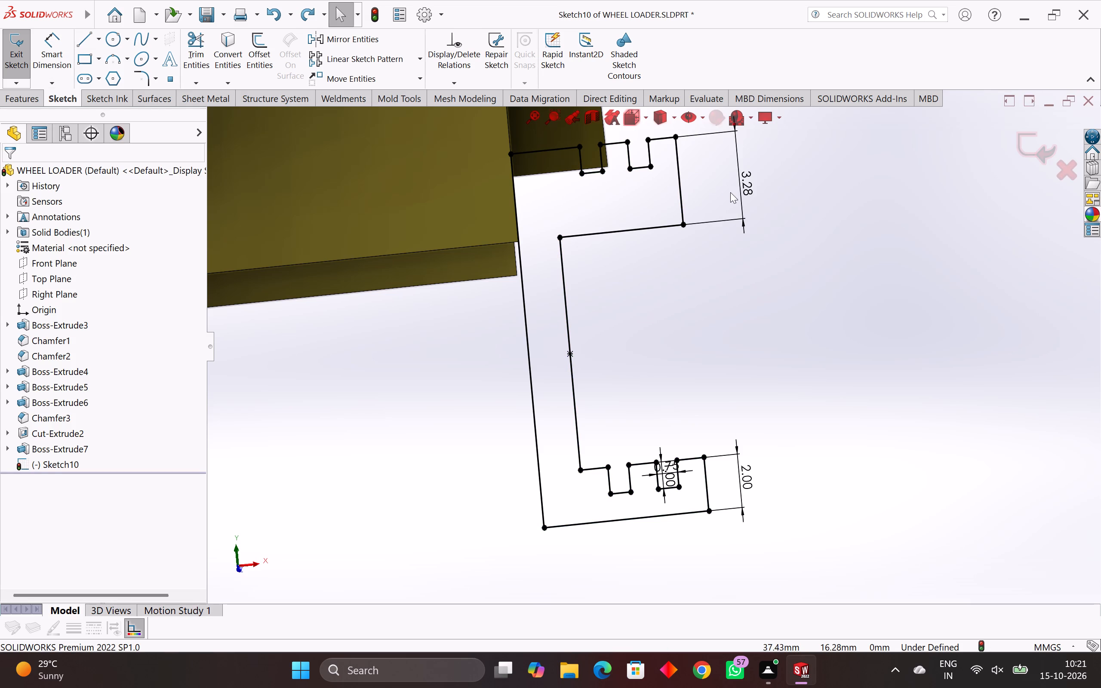
key("Escape")
key("Escape")
key("Escape")
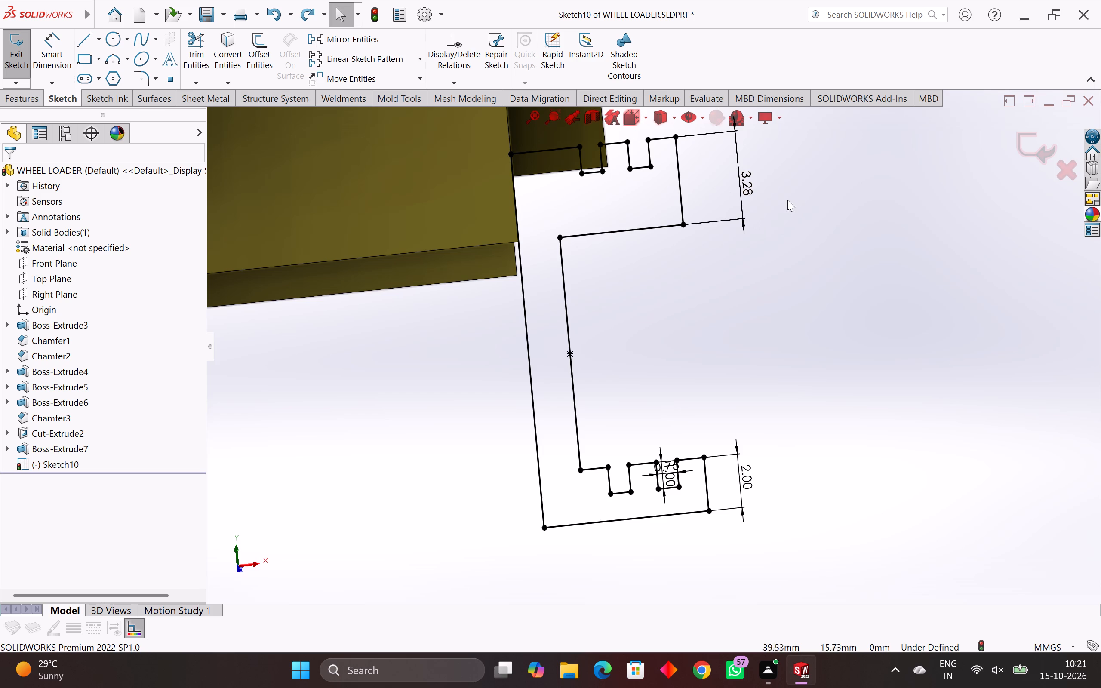
left_click_drag(777, 194, 718, 252)
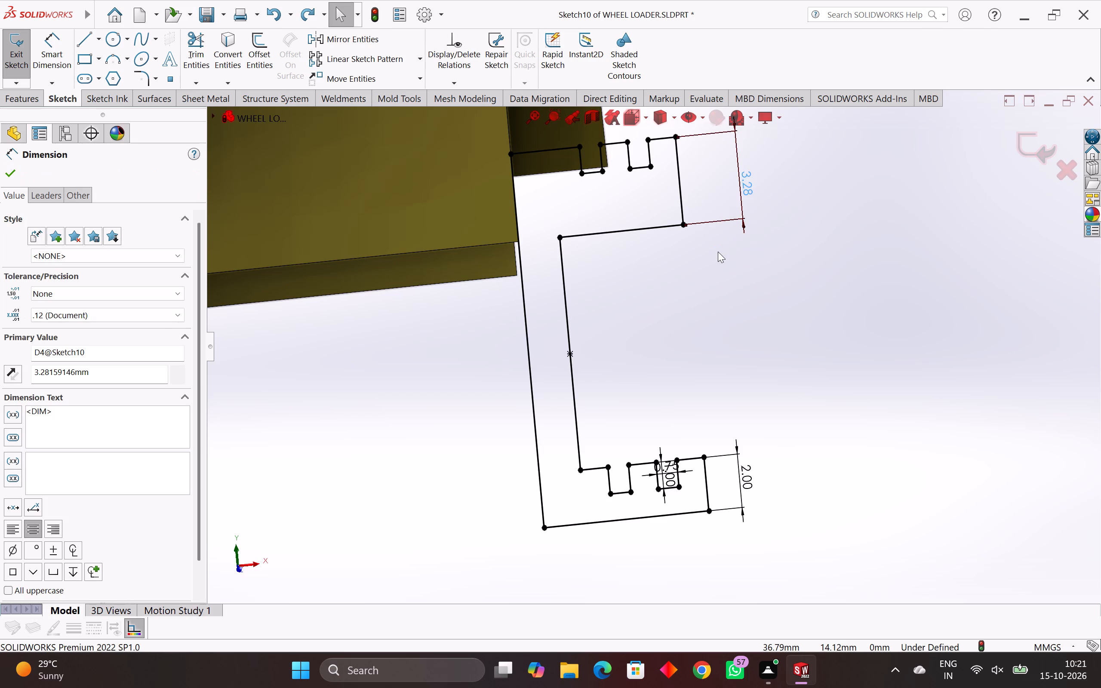
key("Delete")
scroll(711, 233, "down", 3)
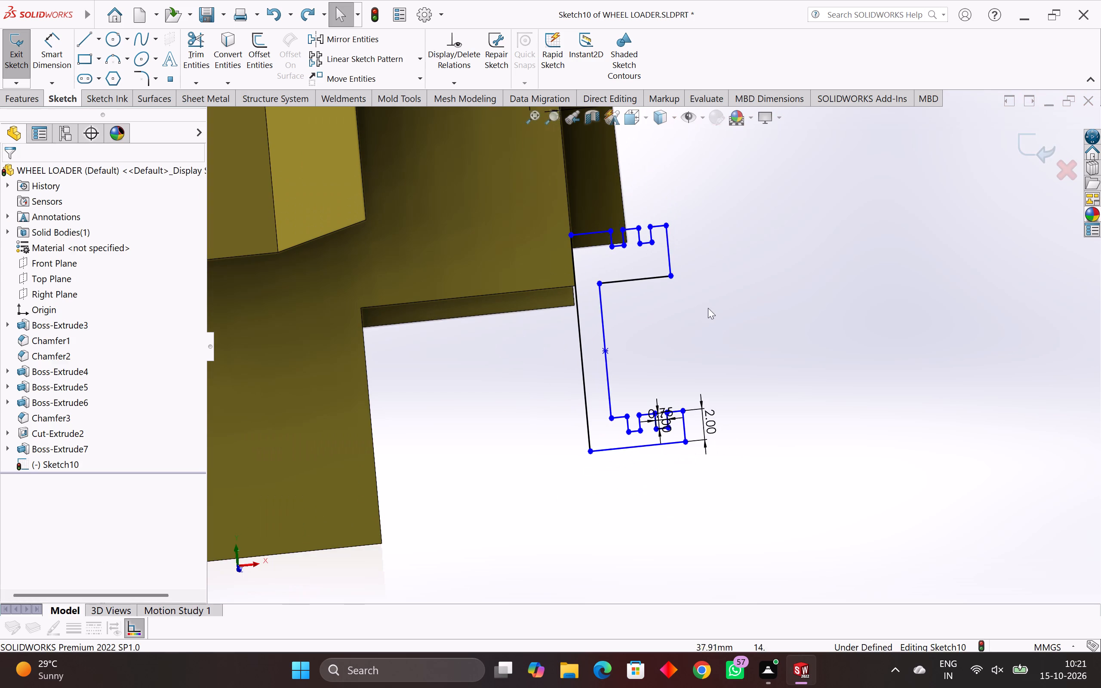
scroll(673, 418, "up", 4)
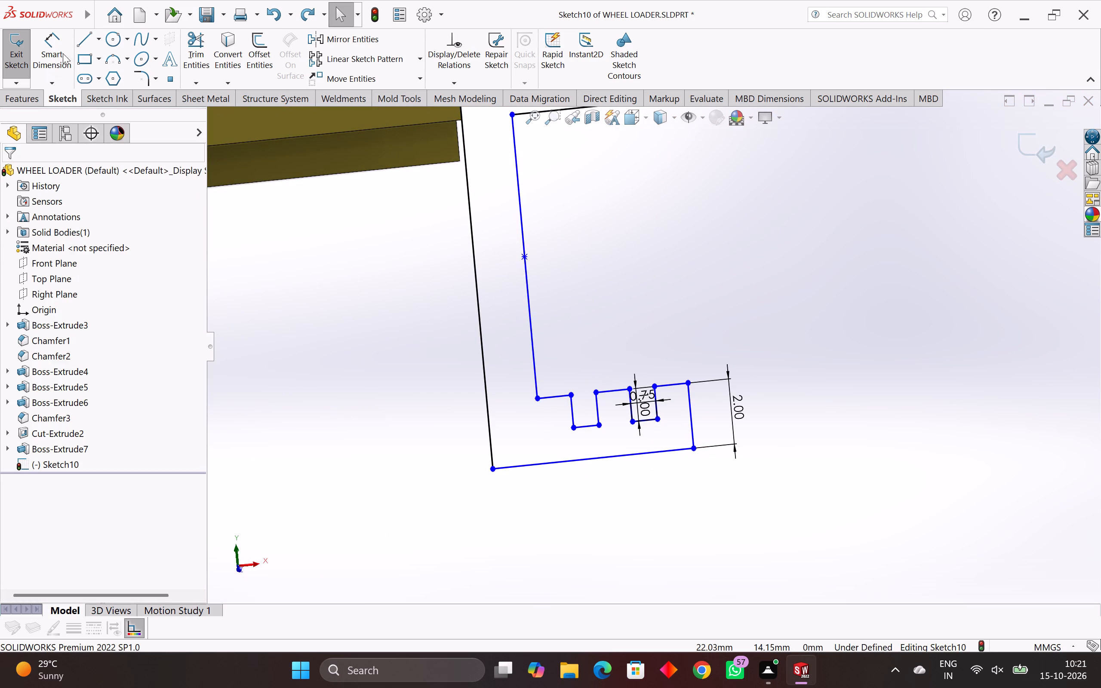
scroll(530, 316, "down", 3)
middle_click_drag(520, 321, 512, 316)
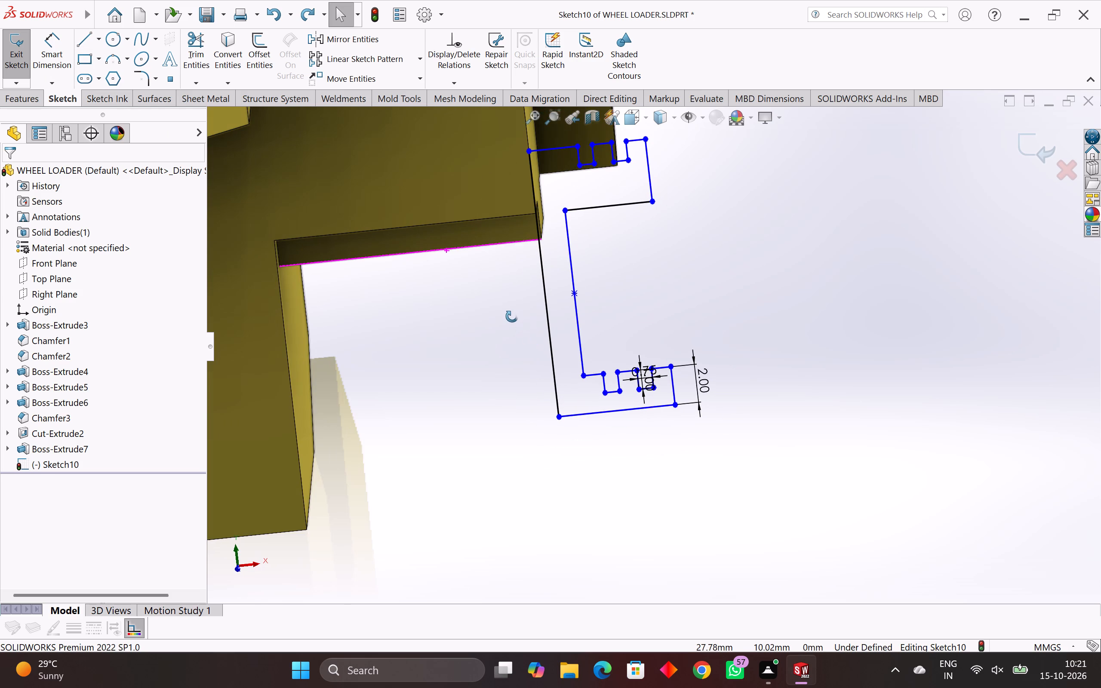
Dimension the distance between the upper arm's top edge and its bottom edge as 2 mm.
middle_click_drag(512, 316, 511, 316)
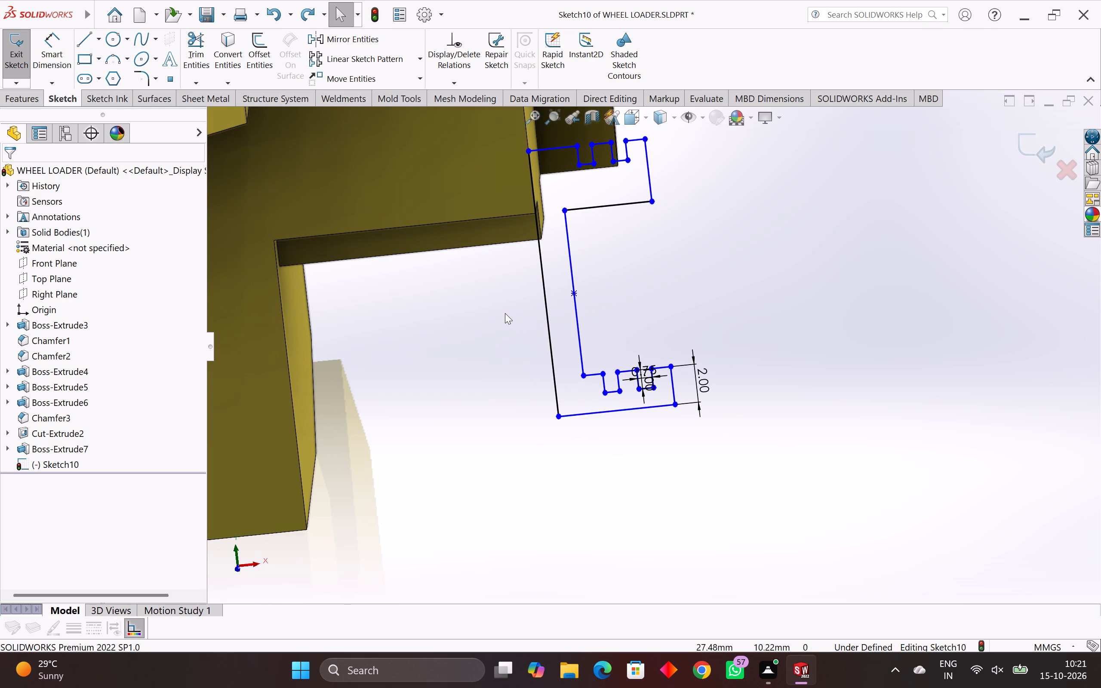
middle_click_drag(511, 310, 494, 311)
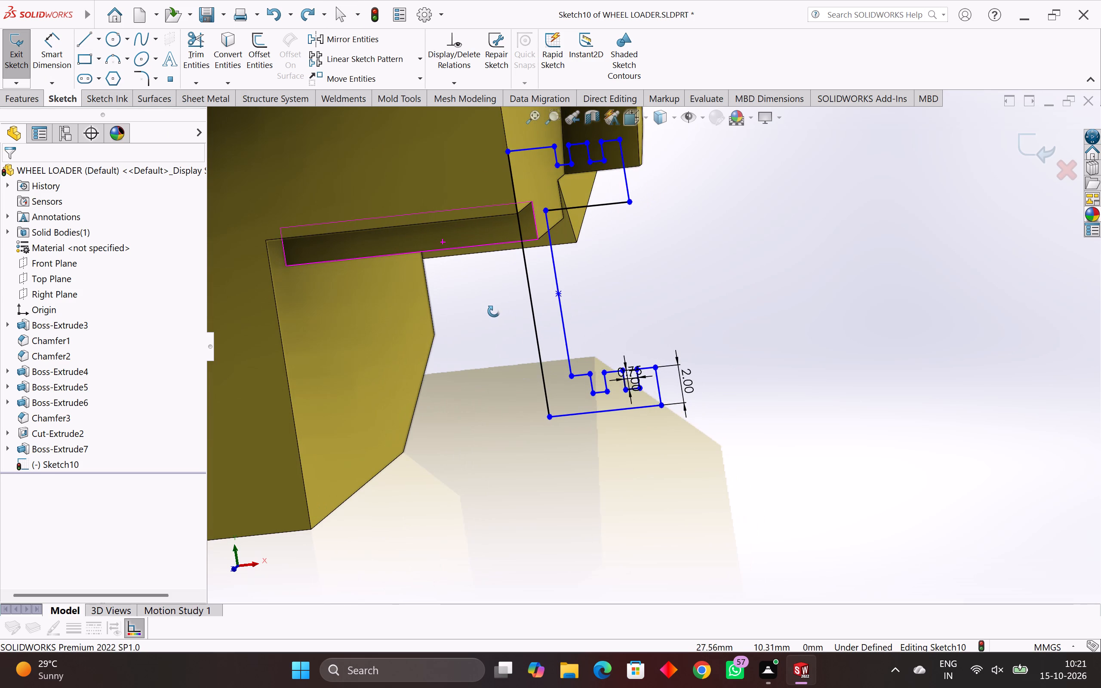
middle_click_drag(494, 311, 498, 313)
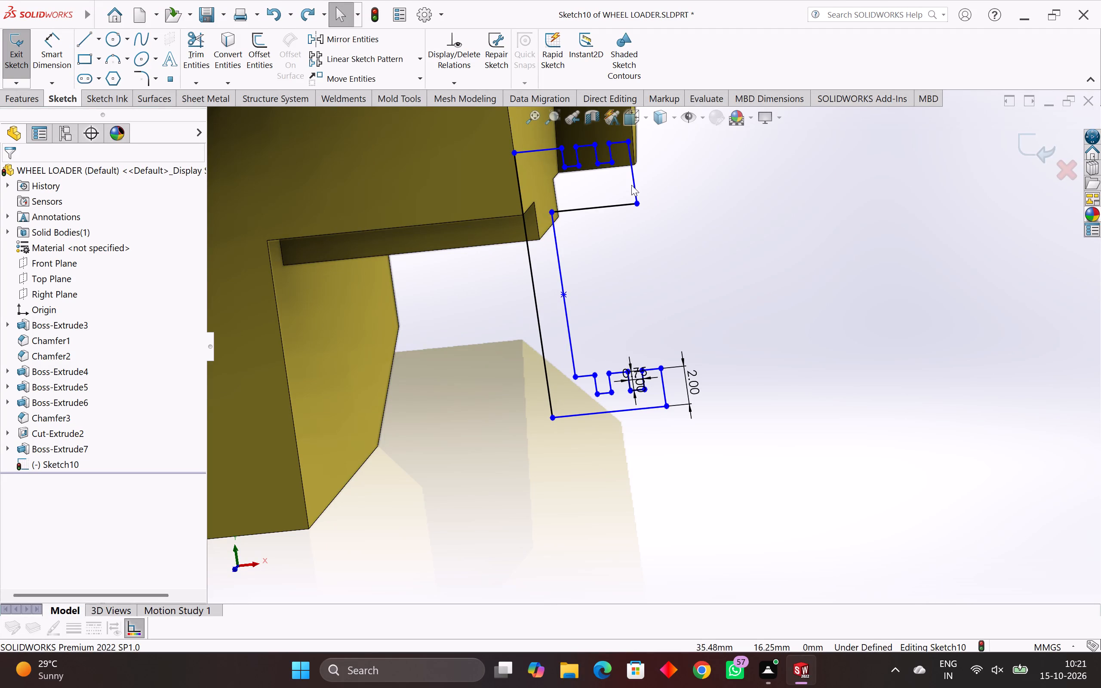
left_click(56, 48)
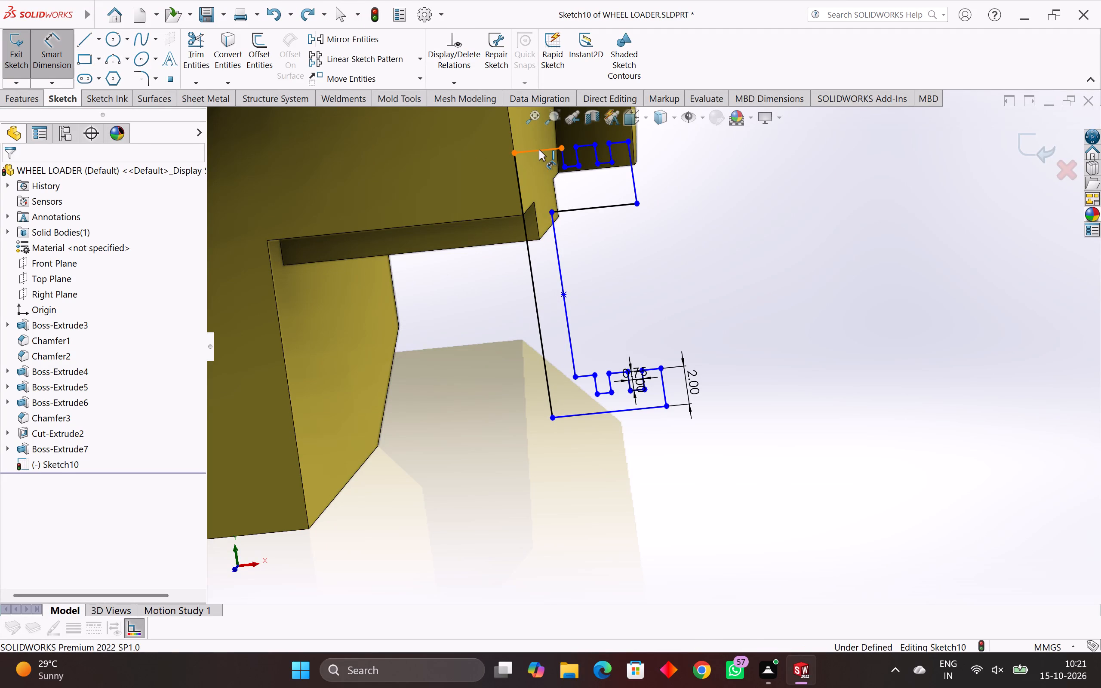
left_click(539, 150)
left_click(594, 207)
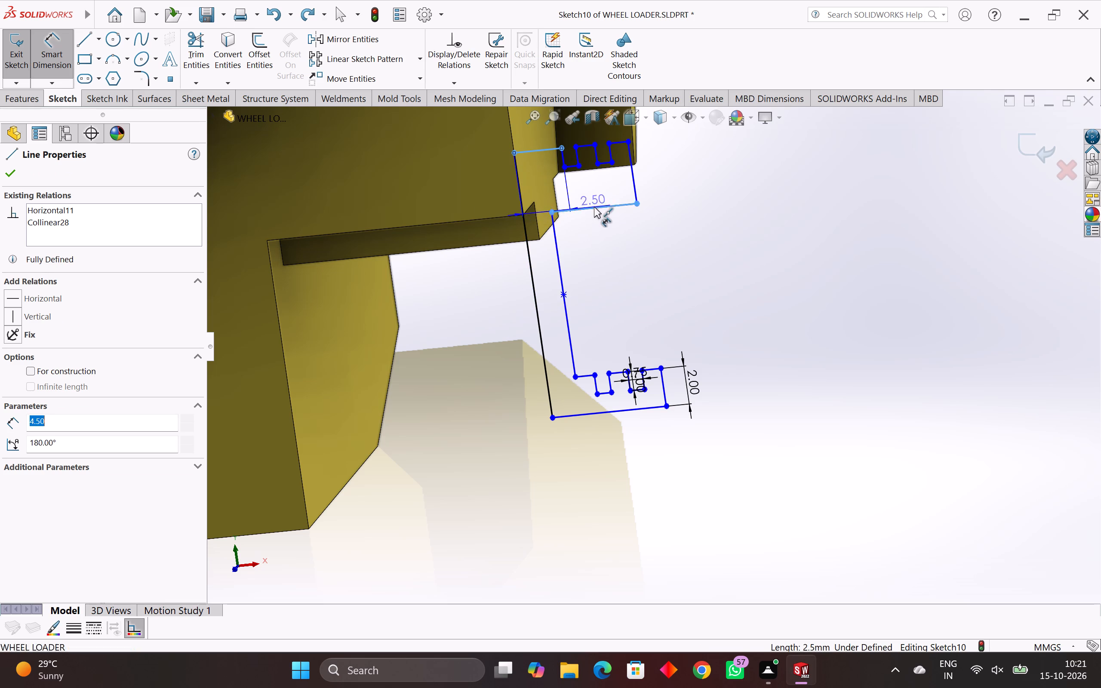
left_click(479, 215)
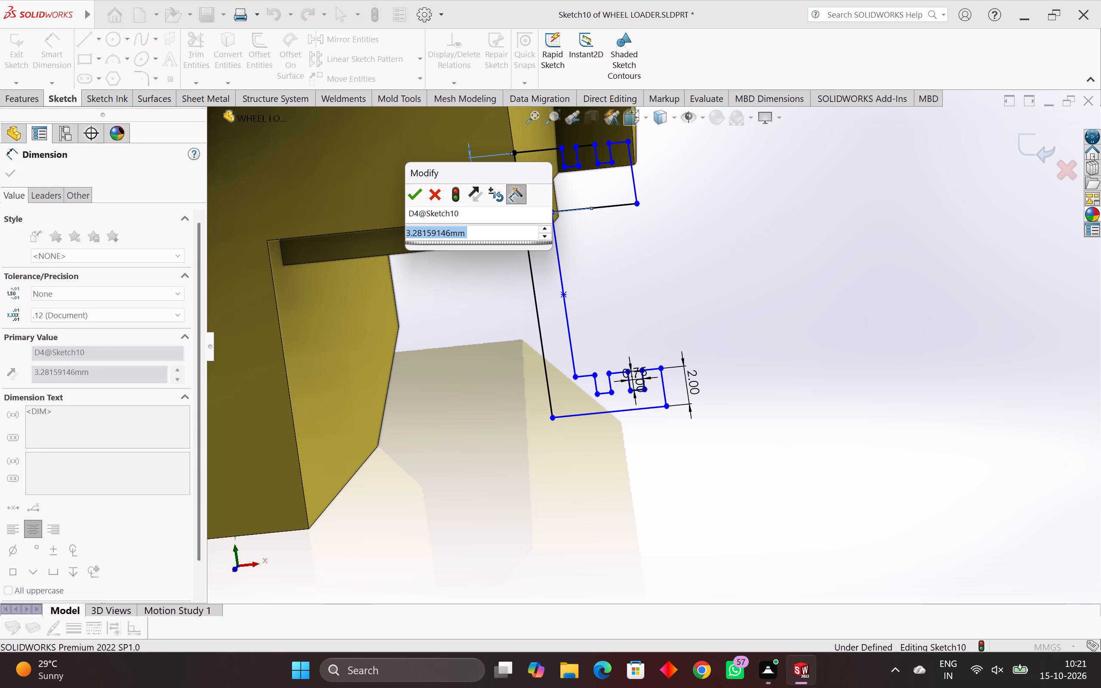
key("2")
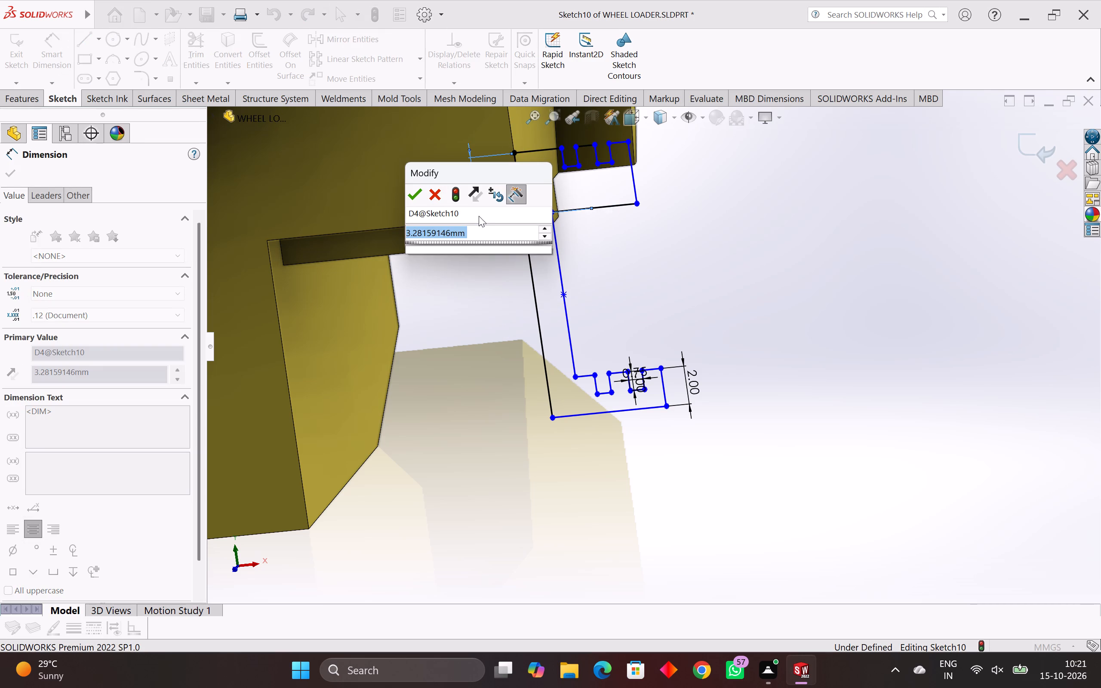
key("Return")
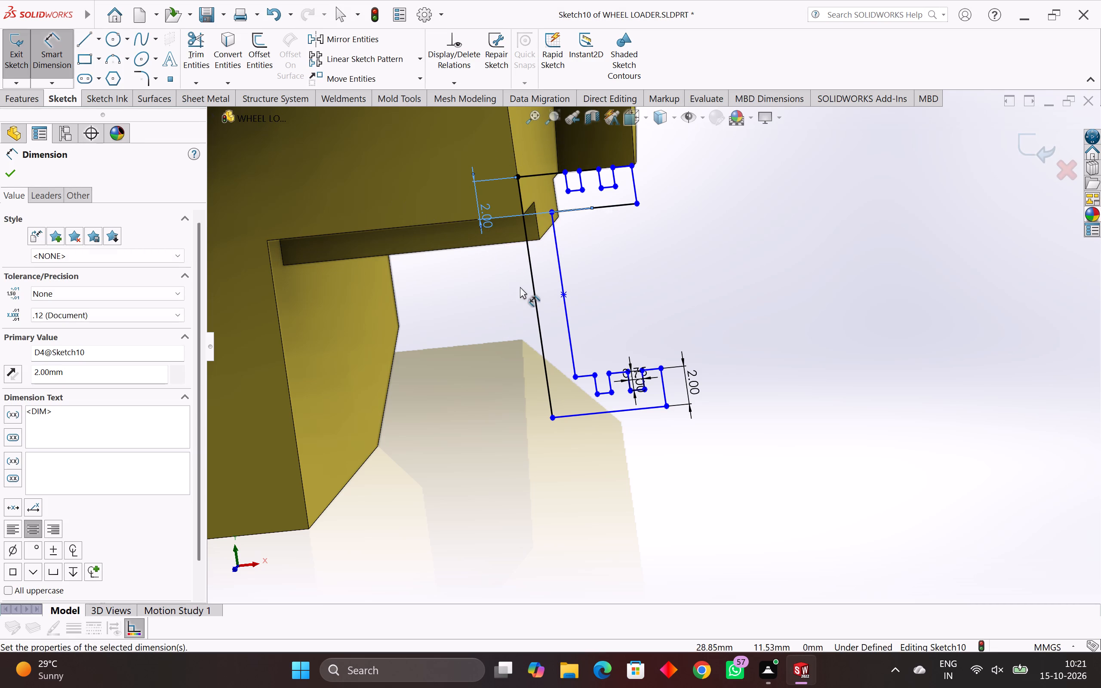
Examine the bracket sketch's upper and lower notched arms against the loader body.
middle_click_drag(648, 236, 653, 201)
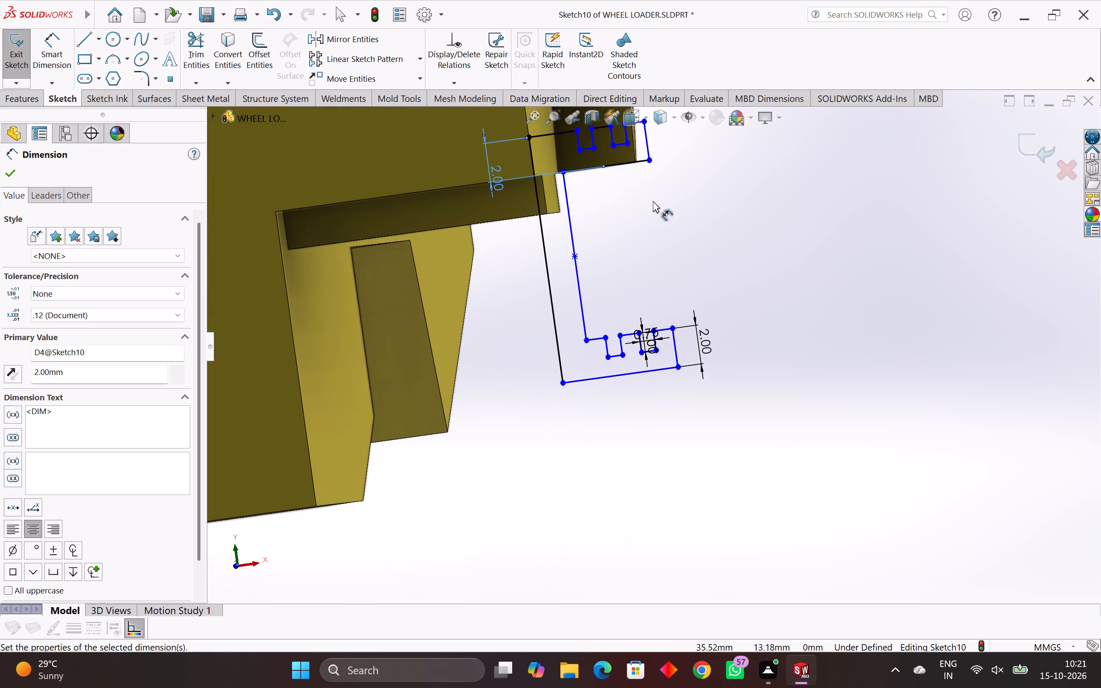
middle_click_drag(653, 201, 657, 203)
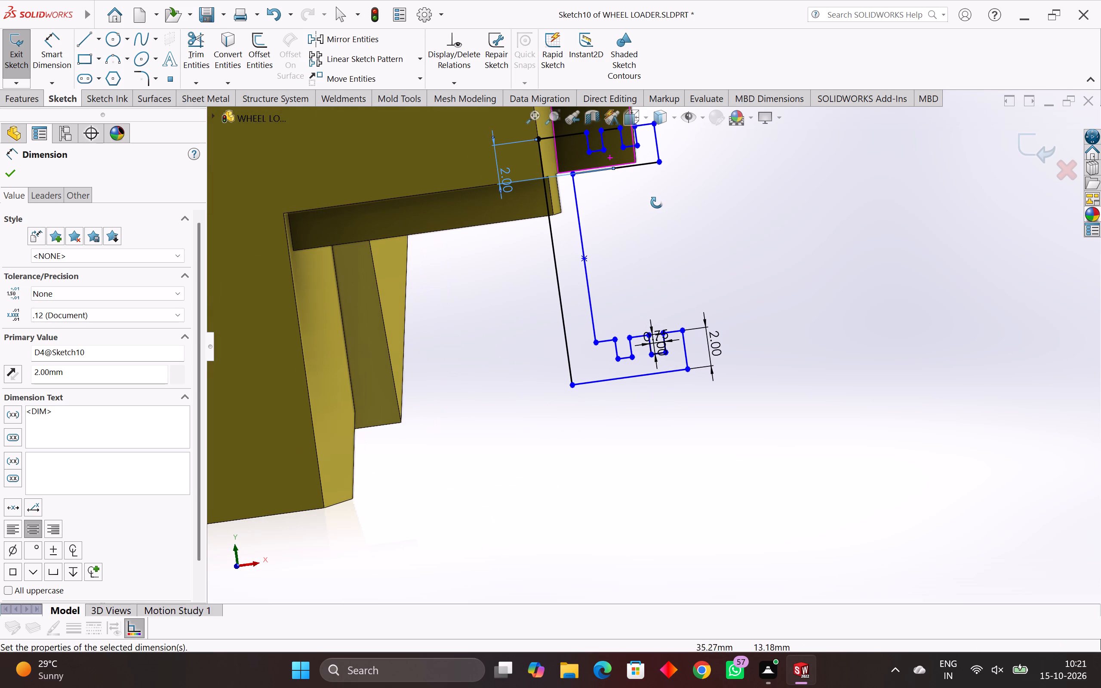
middle_click_drag(657, 203, 665, 210)
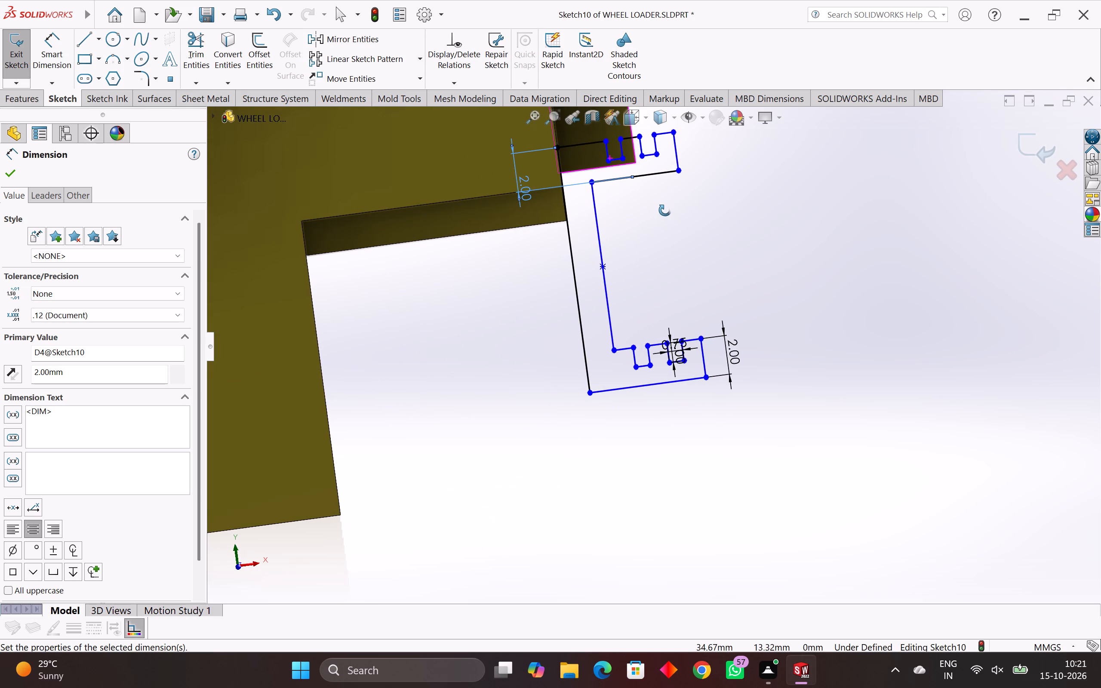
middle_click_drag(665, 210, 661, 209)
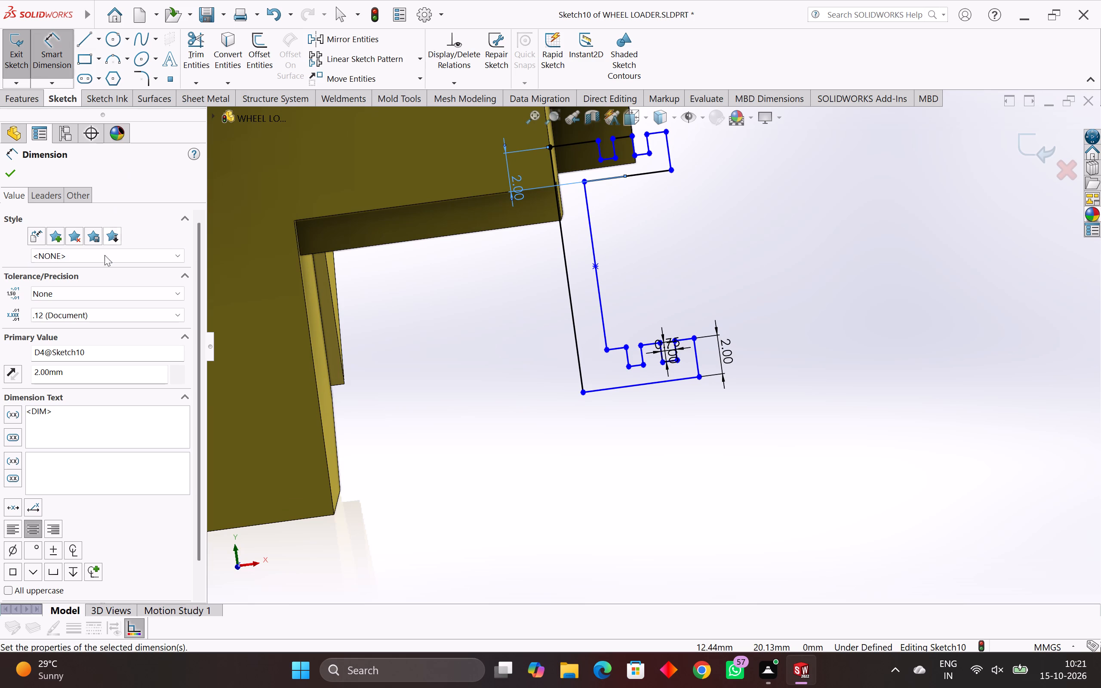
scroll(448, 441, "down", 3)
scroll(521, 437, "up", 3)
scroll(758, 328, "up", 3)
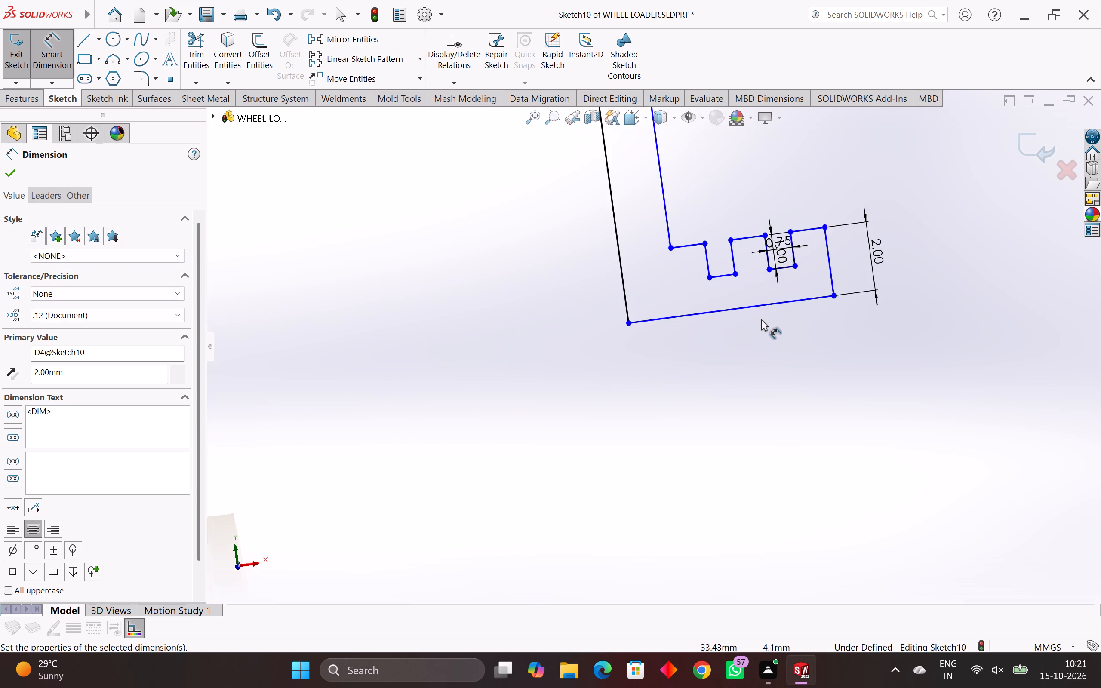
scroll(761, 301, "up", 7)
scroll(761, 288, "down", 10)
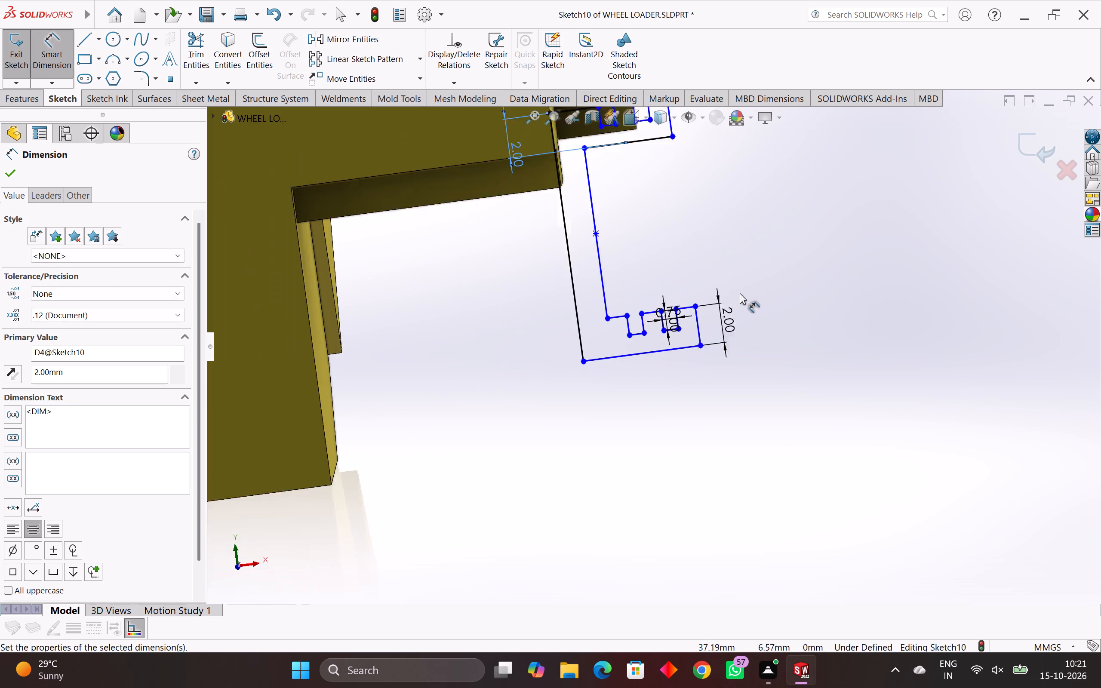
scroll(740, 293, "down", 2)
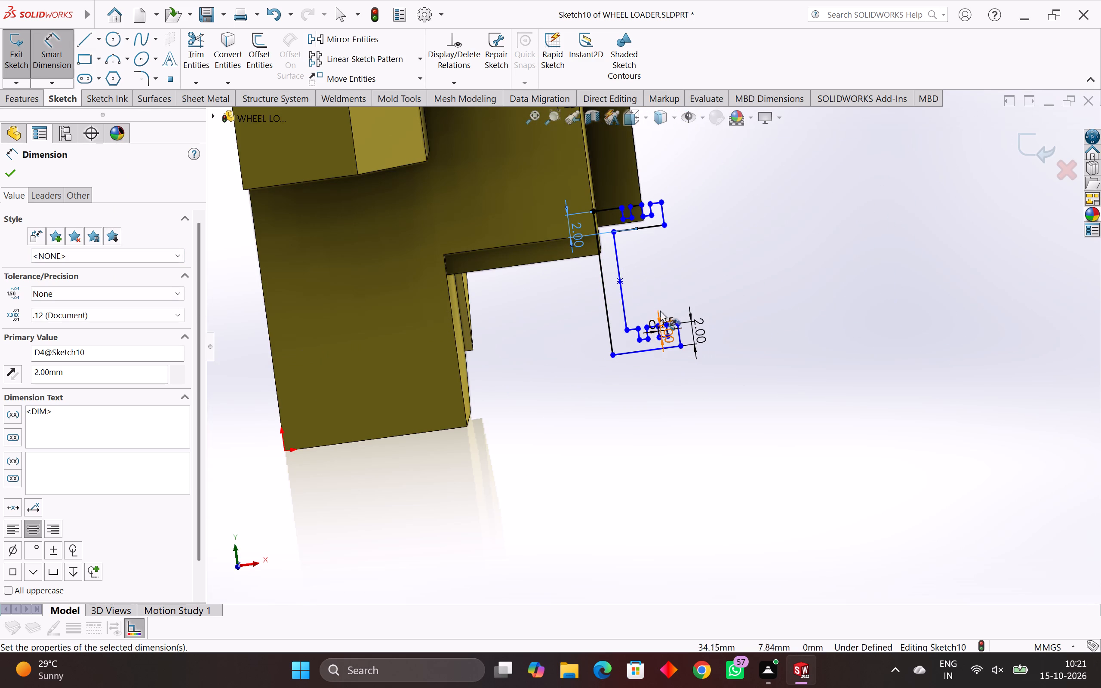
left_click(14, 177)
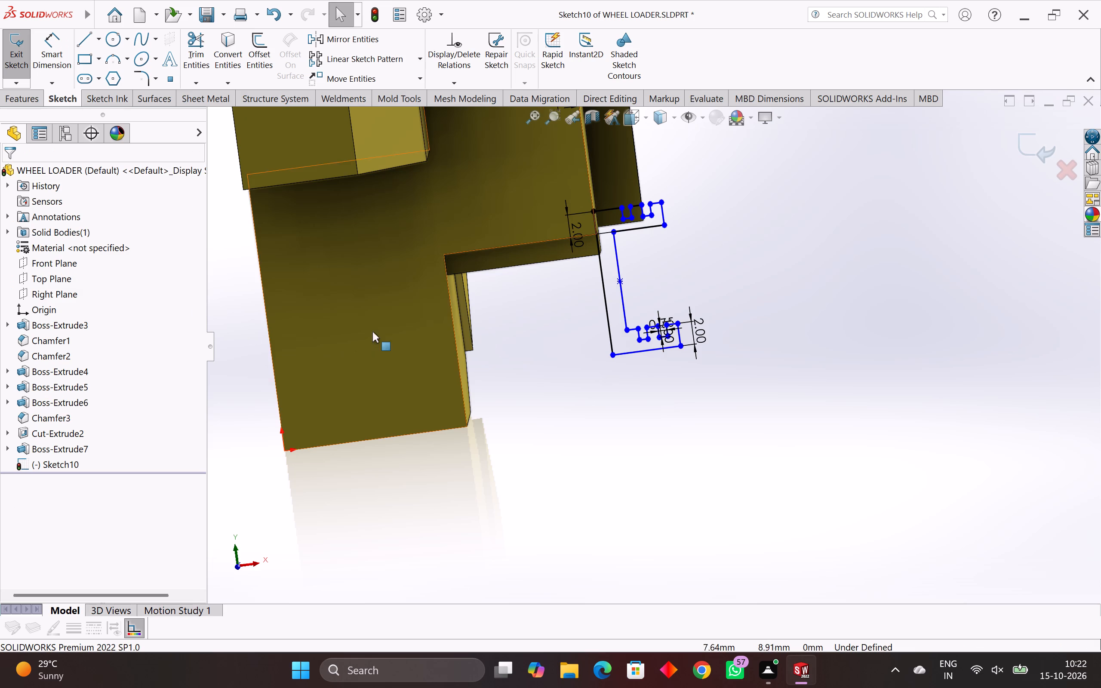
Dimension the gap between the upper arm's bottom edge and the lower arm's upper edge as 10 mm.
scroll(680, 298, "up", 4)
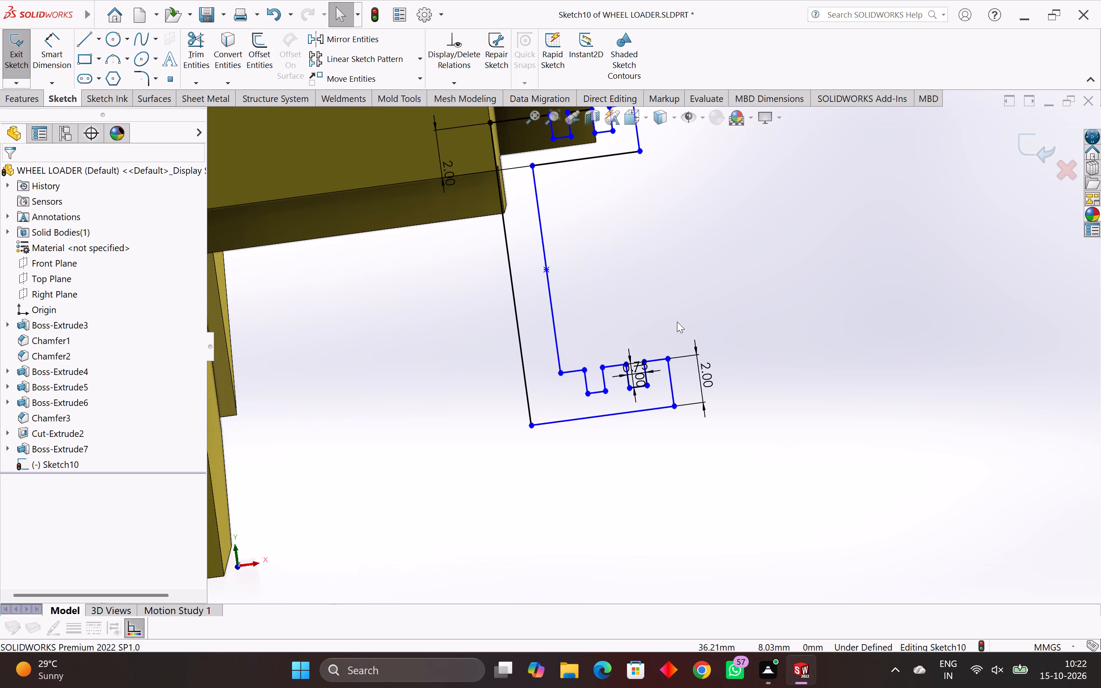
scroll(586, 283, "up", 5)
scroll(591, 275, "down", 4)
scroll(591, 275, "up", 3)
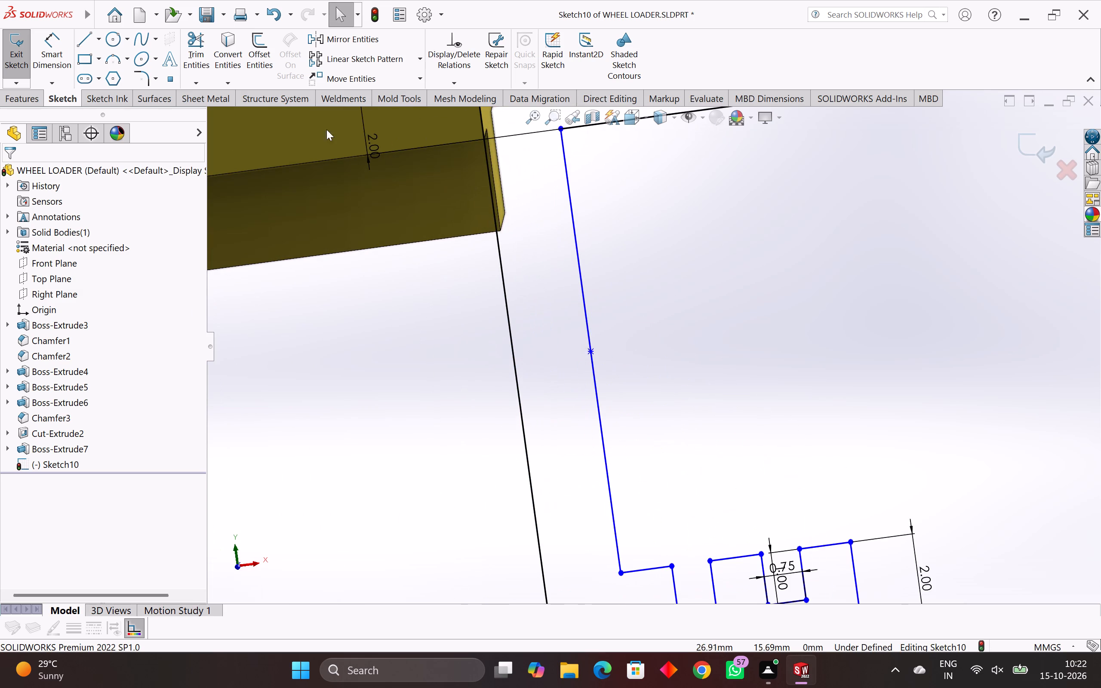
left_click(52, 48)
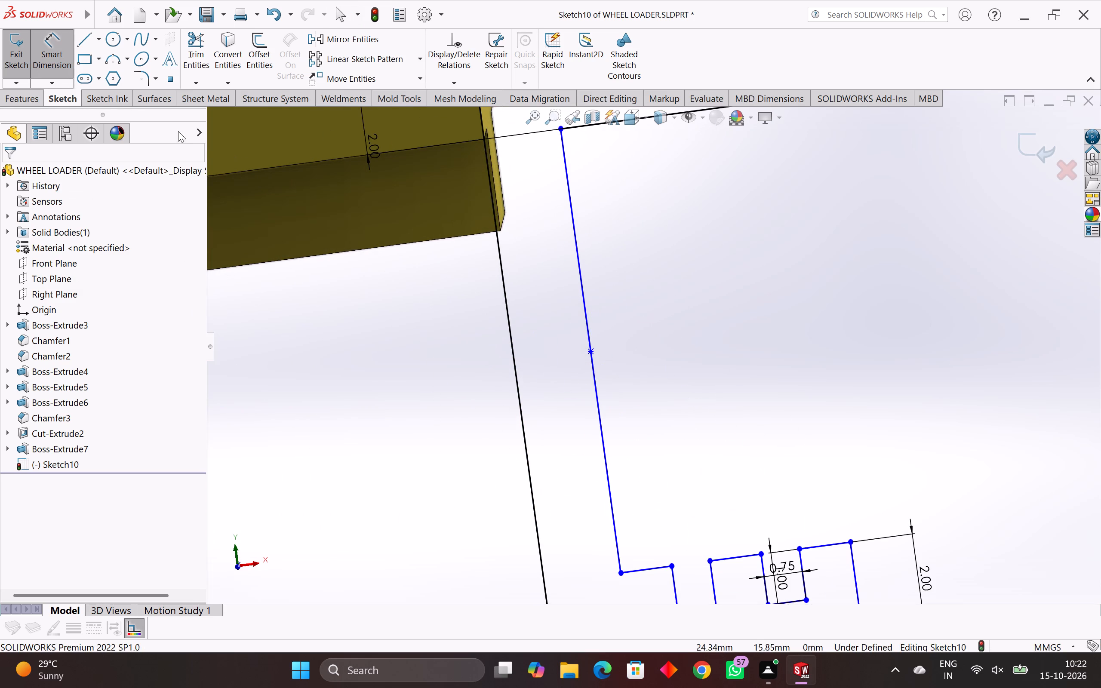
scroll(607, 157, "down", 3)
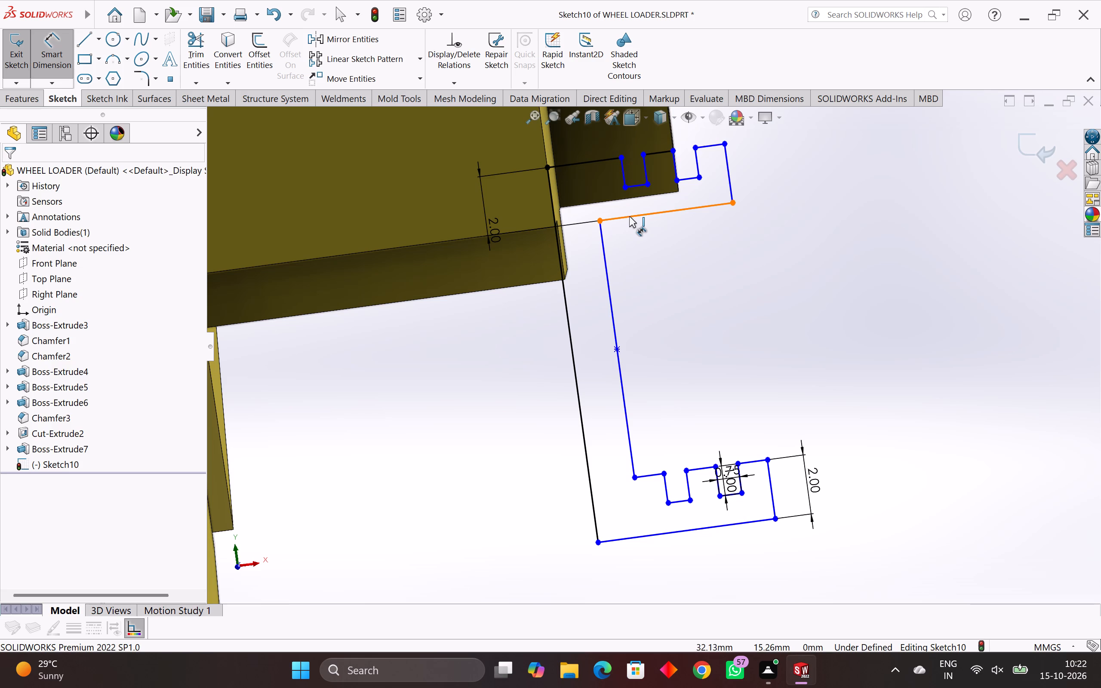
left_click(629, 216)
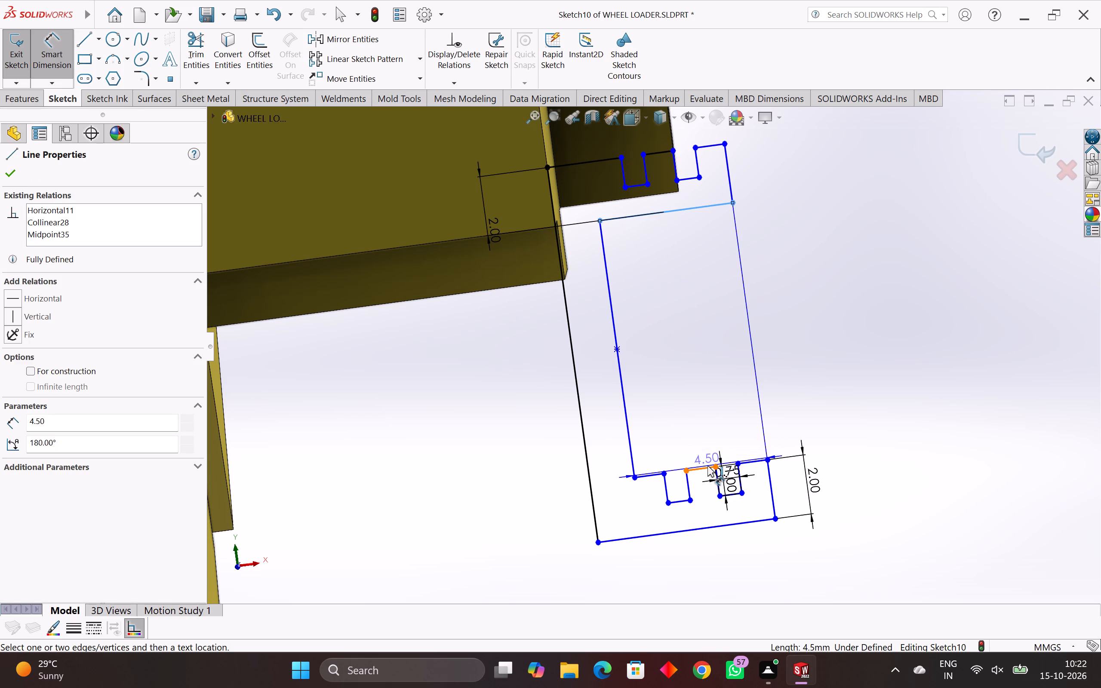
left_click(707, 466)
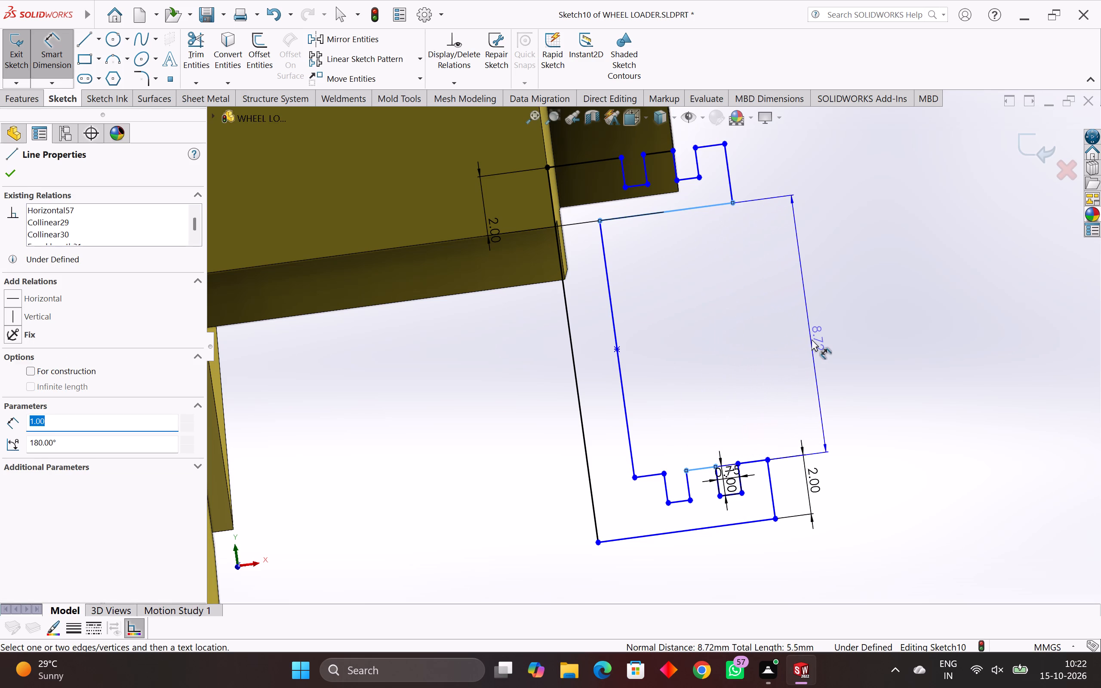
left_click(812, 339)
type("10")
key("Return")
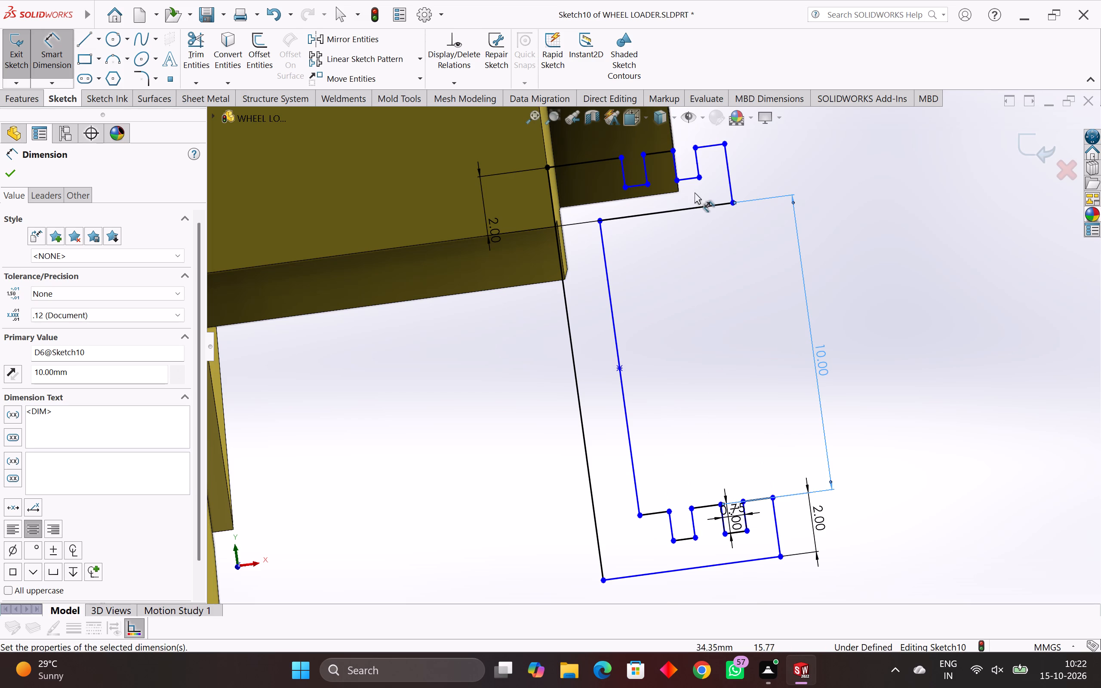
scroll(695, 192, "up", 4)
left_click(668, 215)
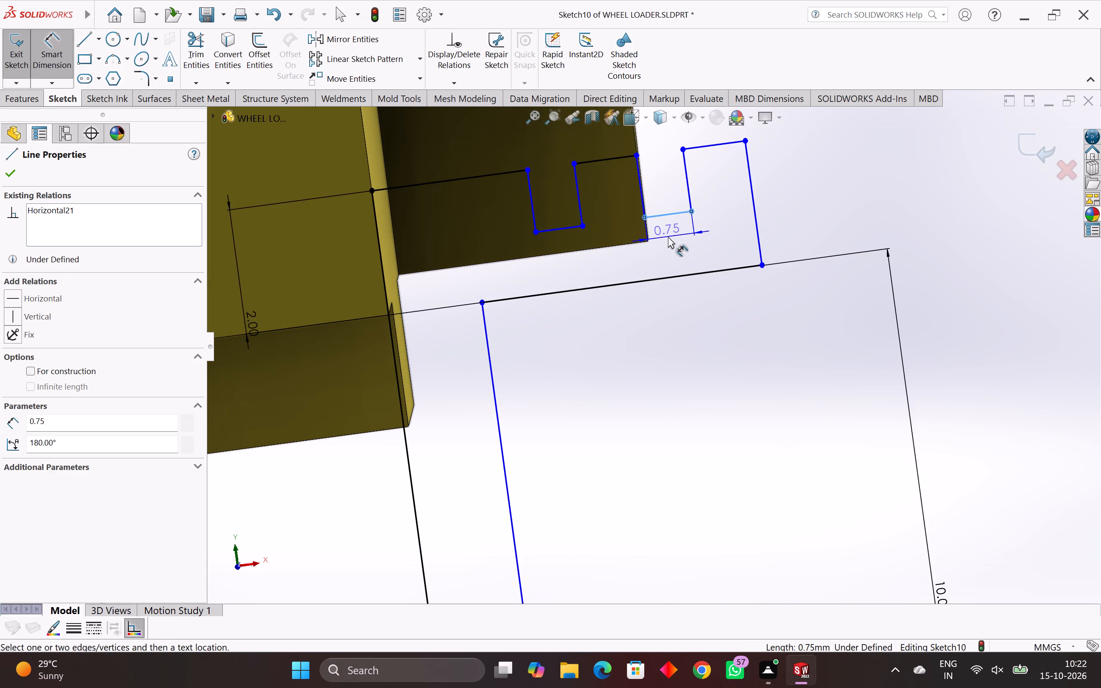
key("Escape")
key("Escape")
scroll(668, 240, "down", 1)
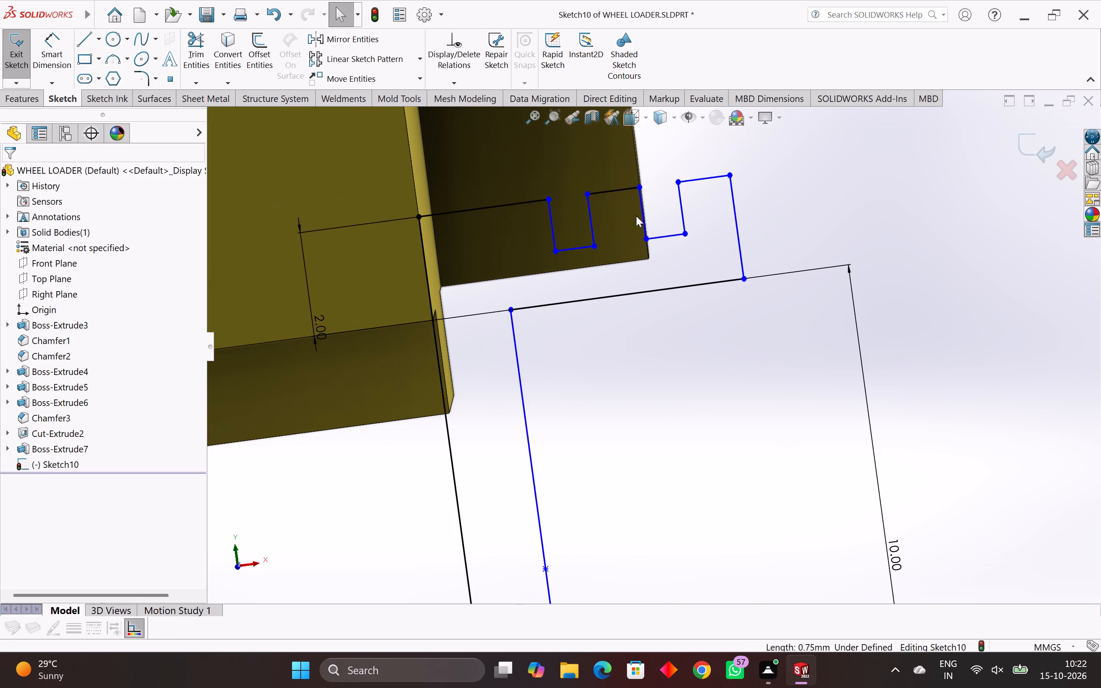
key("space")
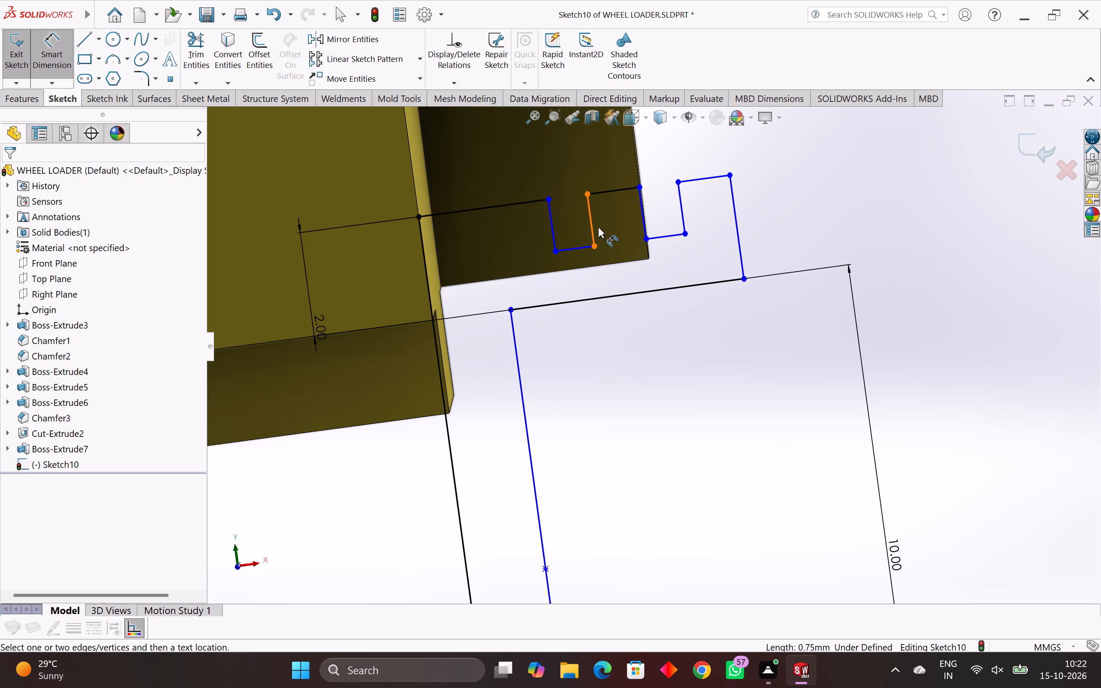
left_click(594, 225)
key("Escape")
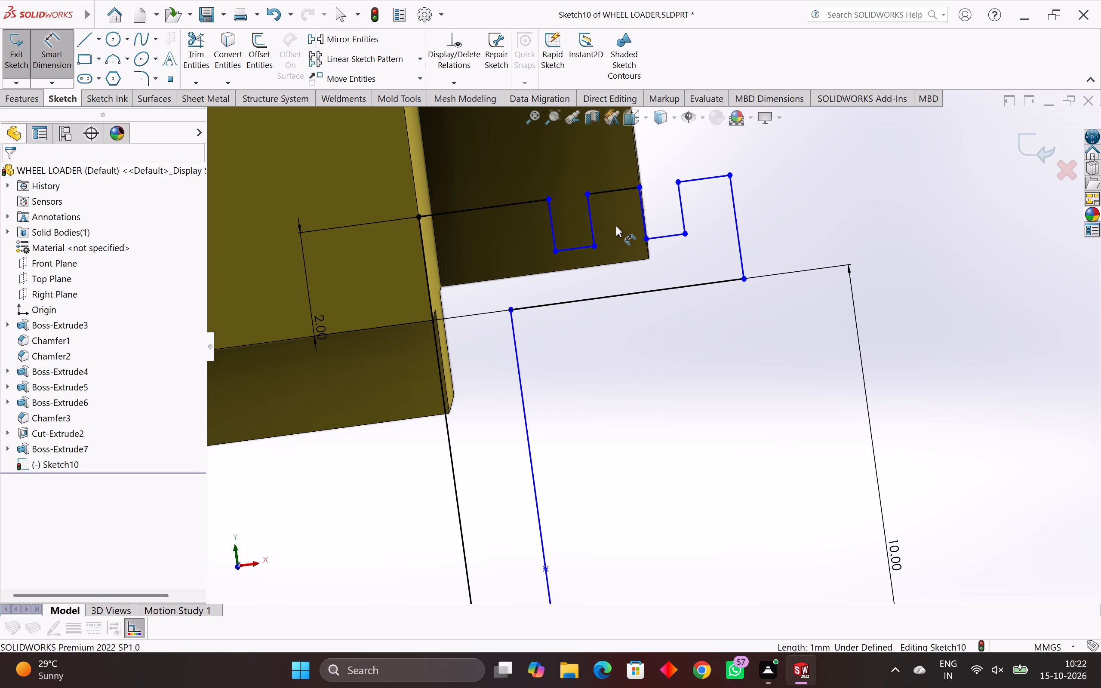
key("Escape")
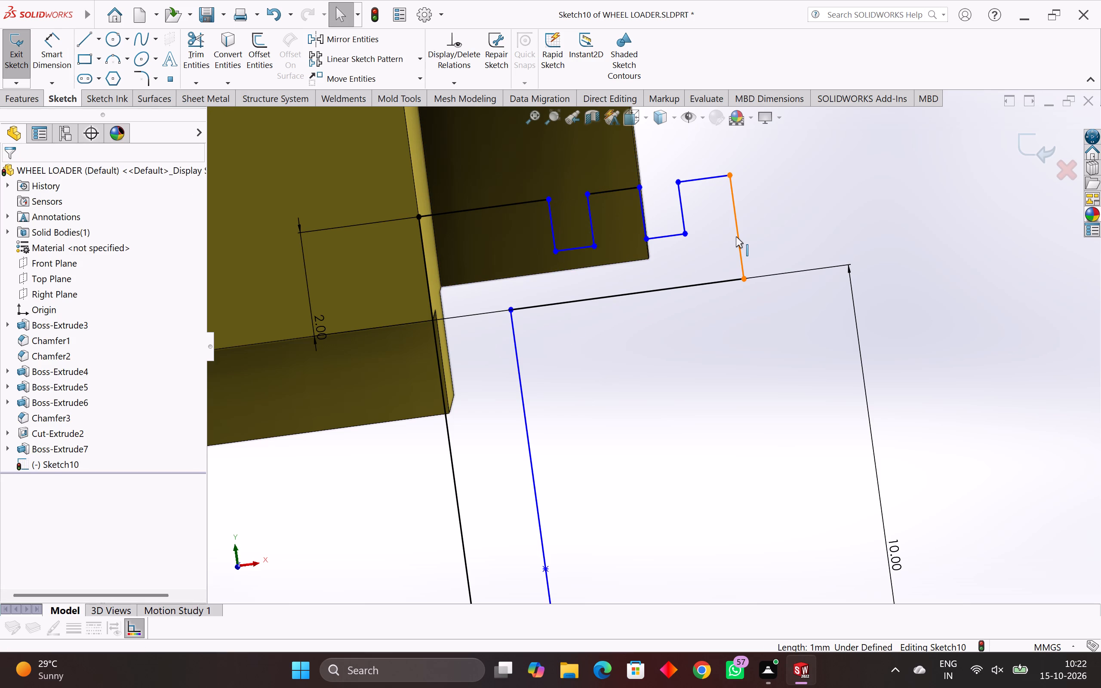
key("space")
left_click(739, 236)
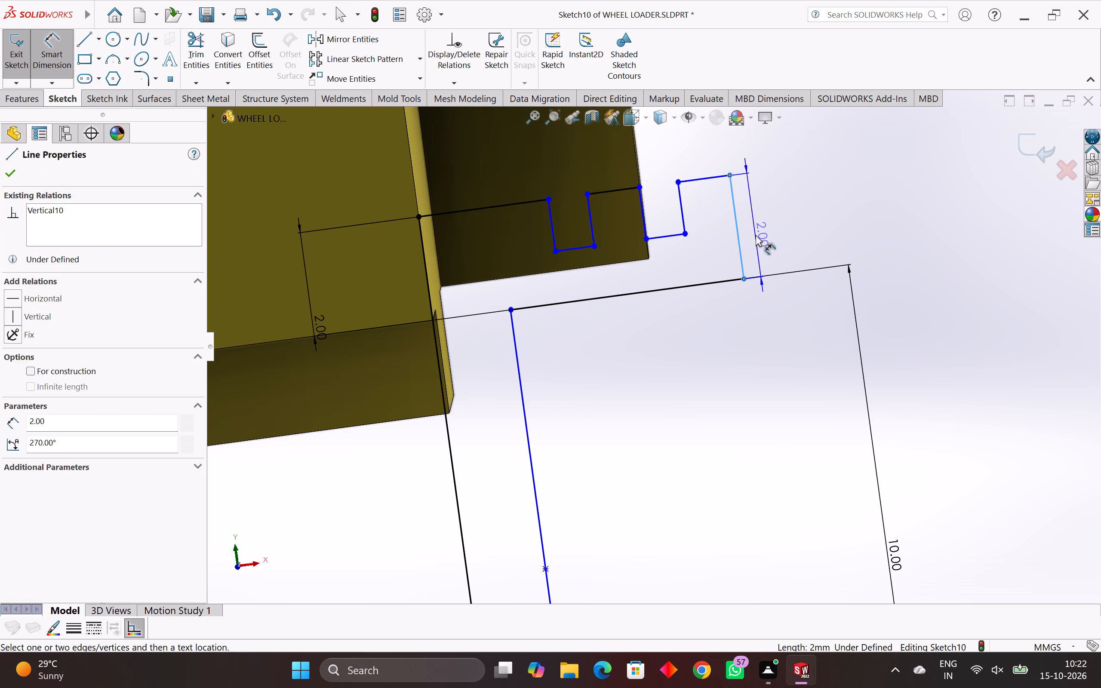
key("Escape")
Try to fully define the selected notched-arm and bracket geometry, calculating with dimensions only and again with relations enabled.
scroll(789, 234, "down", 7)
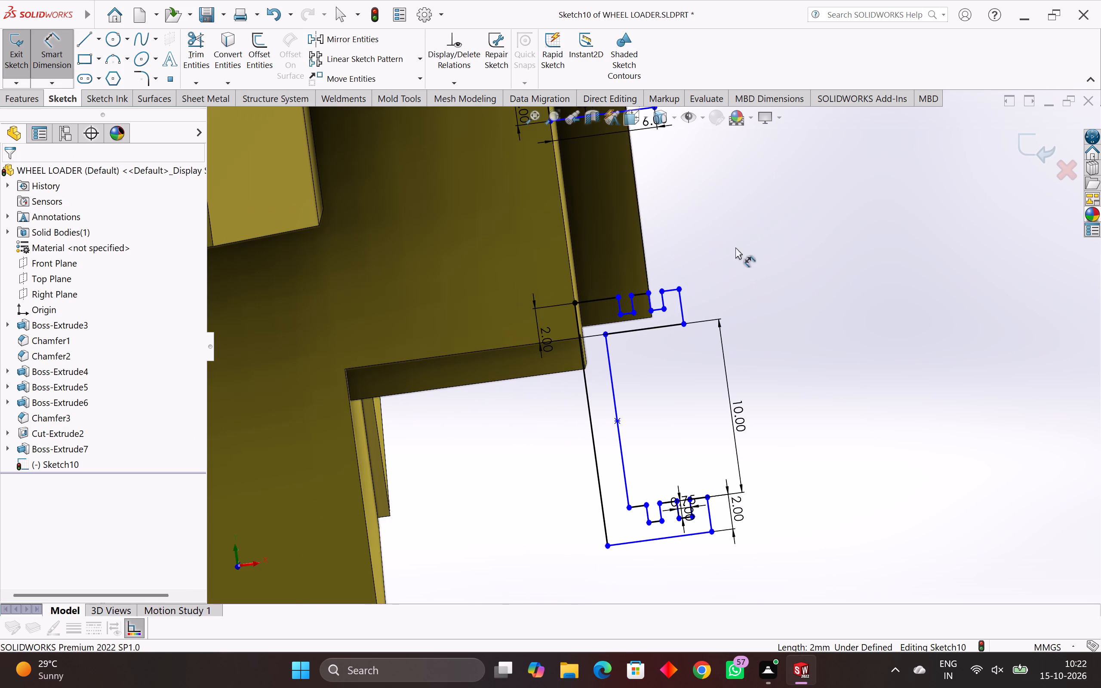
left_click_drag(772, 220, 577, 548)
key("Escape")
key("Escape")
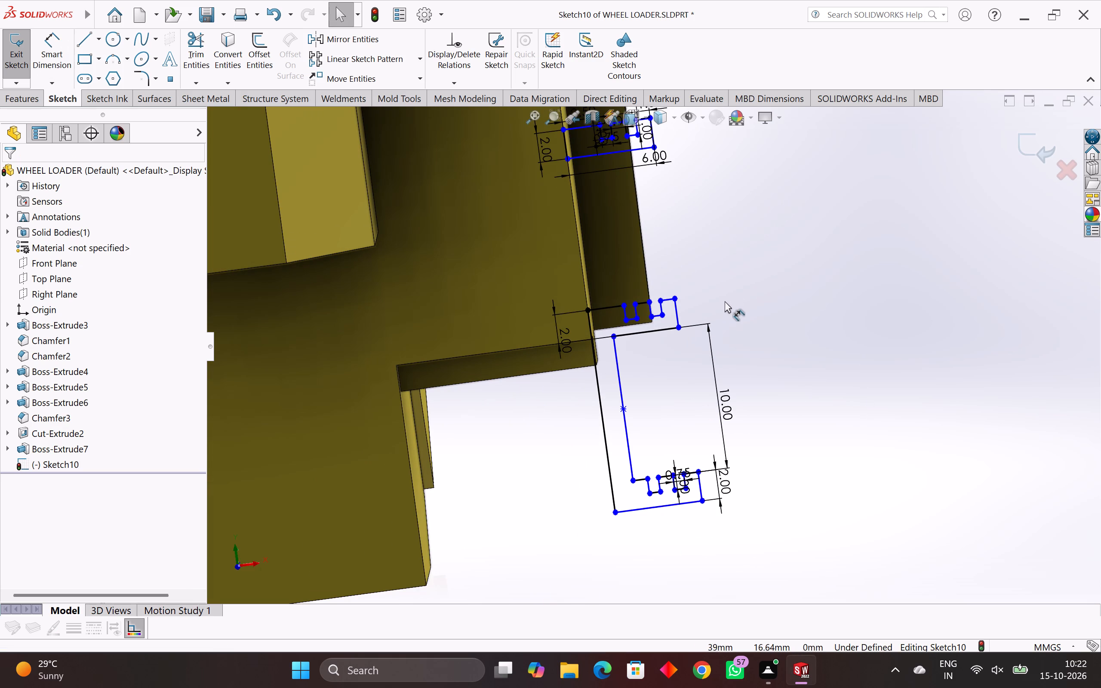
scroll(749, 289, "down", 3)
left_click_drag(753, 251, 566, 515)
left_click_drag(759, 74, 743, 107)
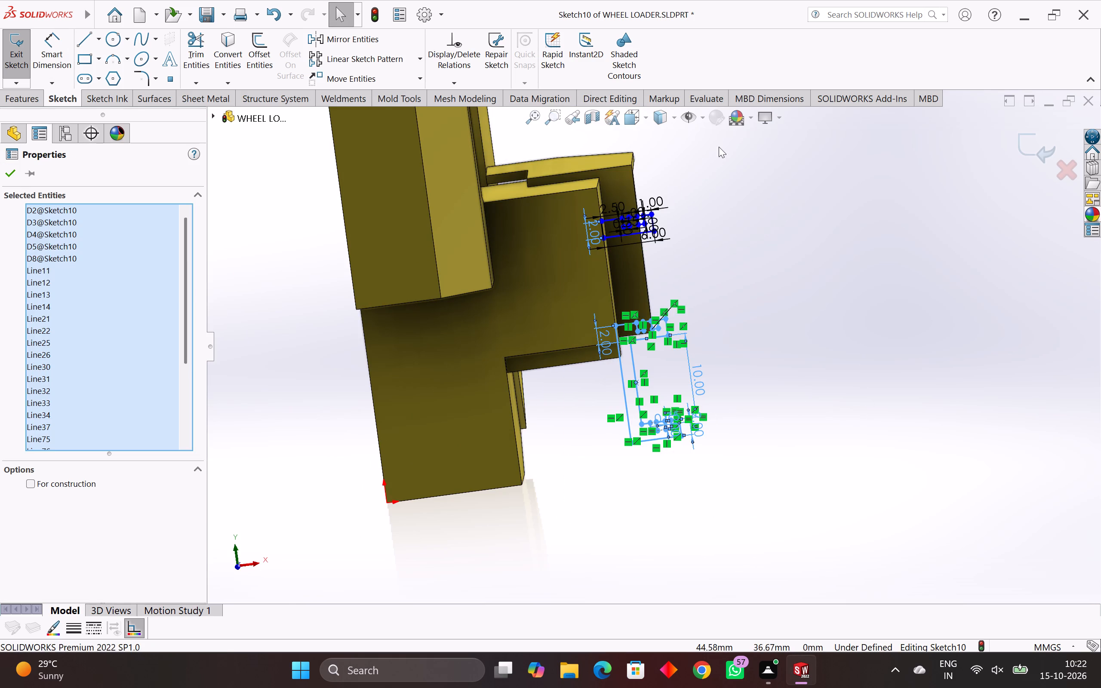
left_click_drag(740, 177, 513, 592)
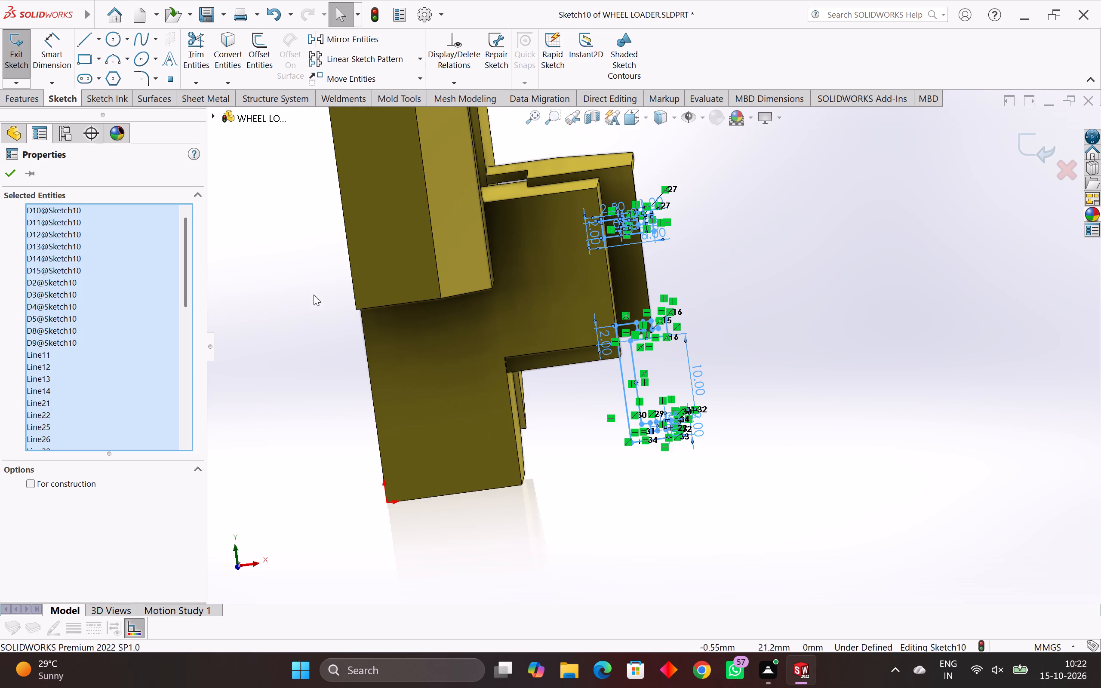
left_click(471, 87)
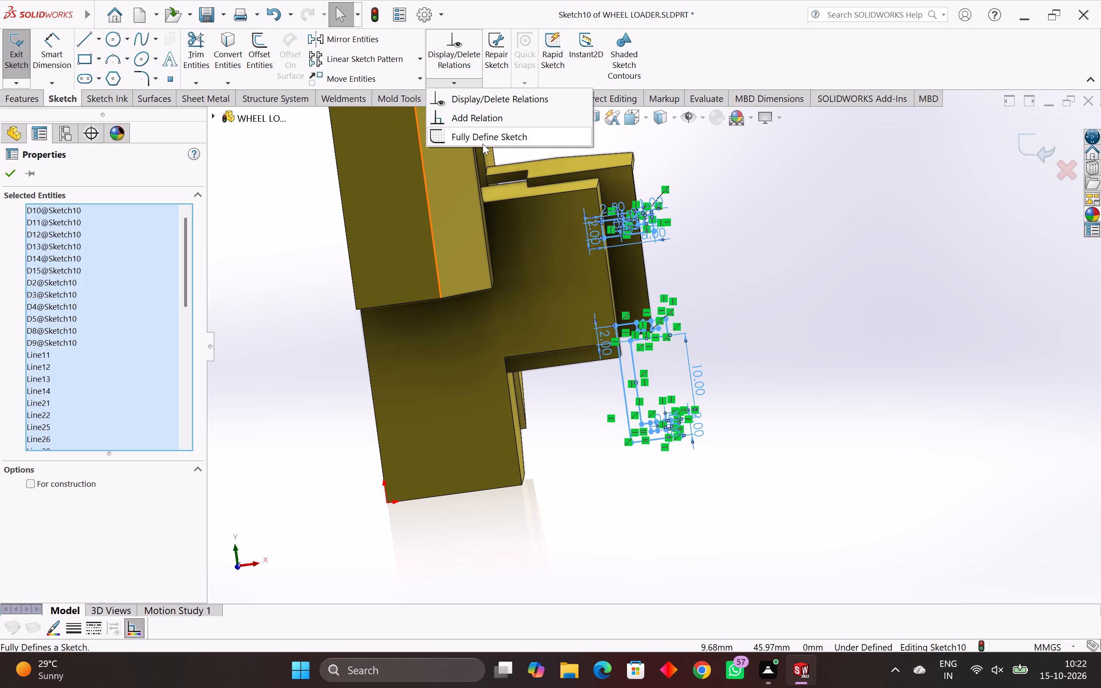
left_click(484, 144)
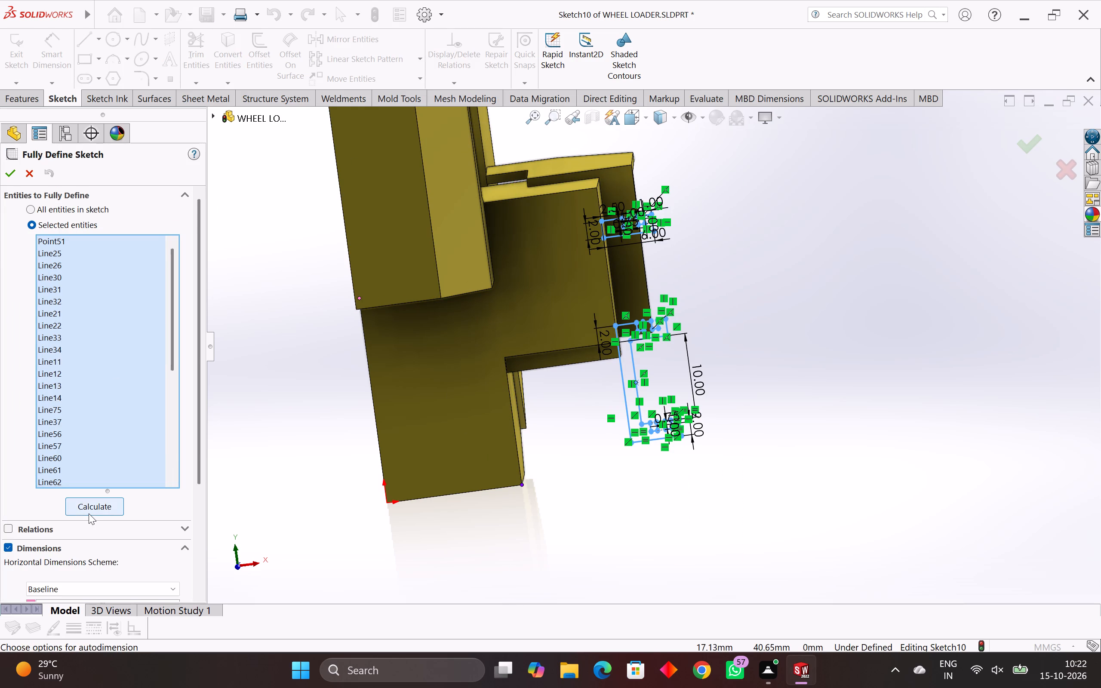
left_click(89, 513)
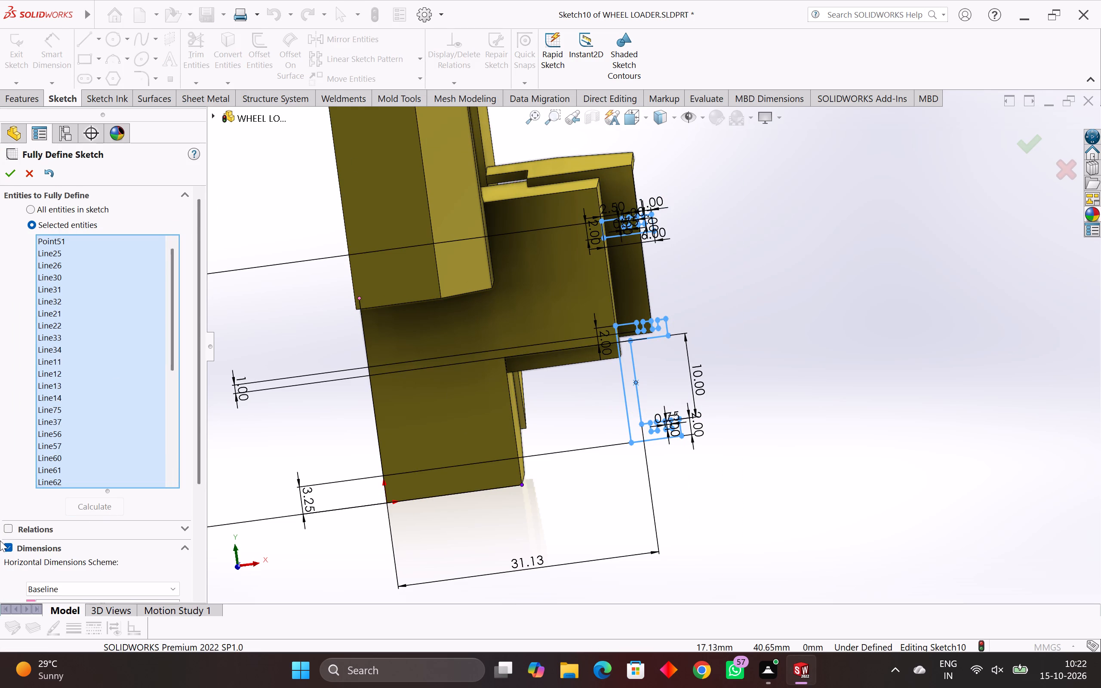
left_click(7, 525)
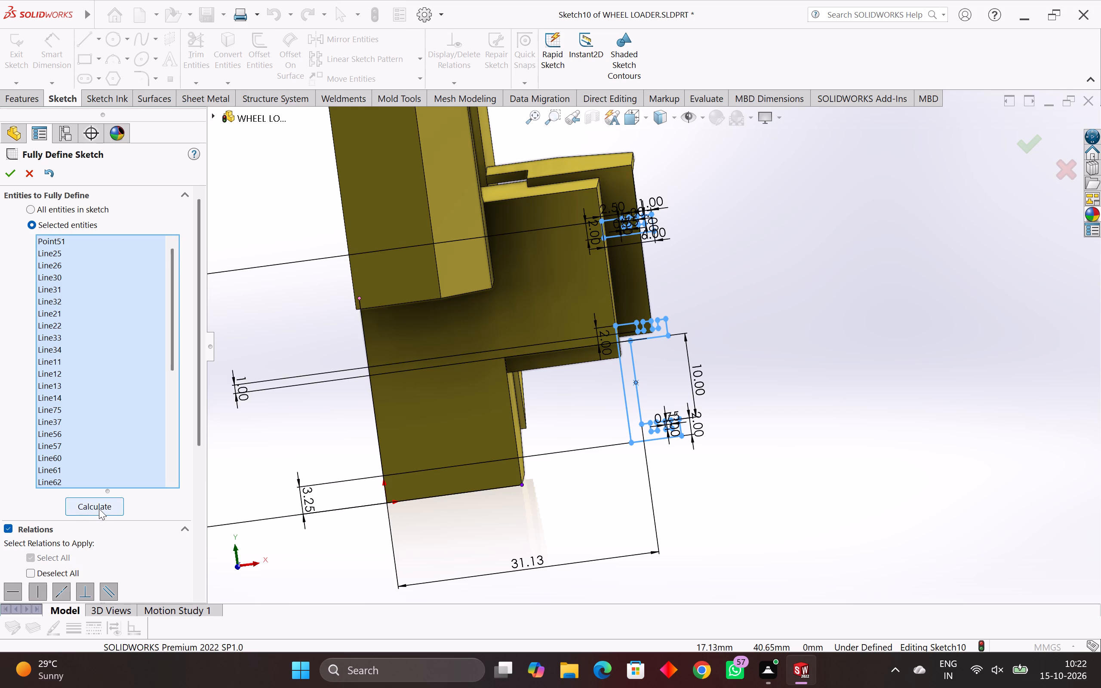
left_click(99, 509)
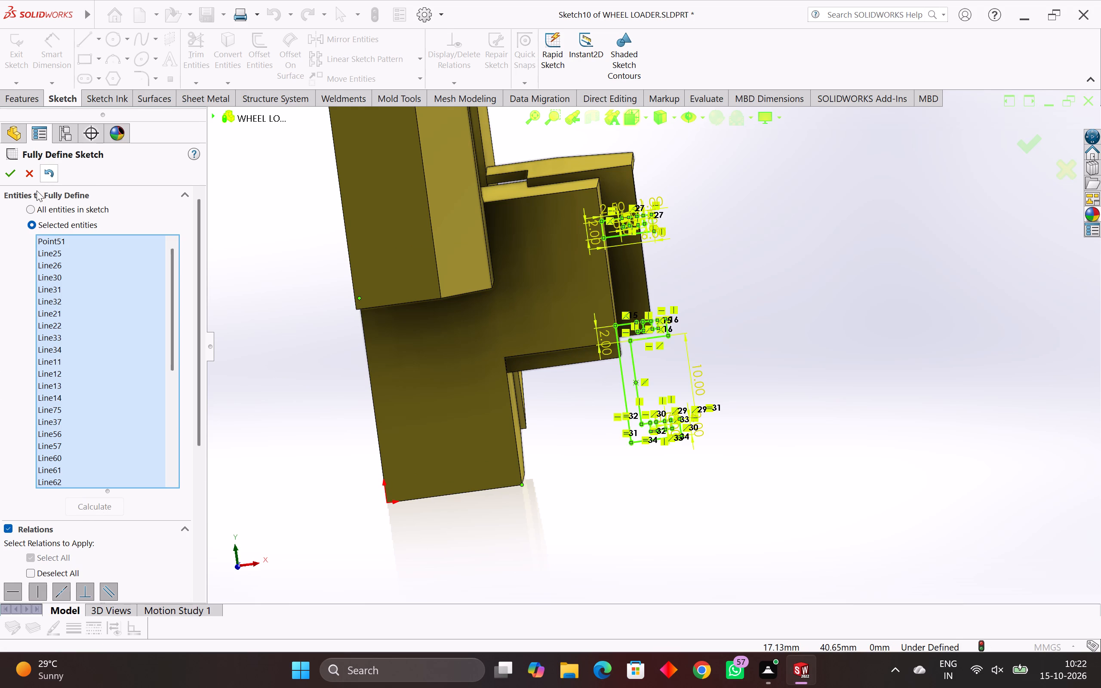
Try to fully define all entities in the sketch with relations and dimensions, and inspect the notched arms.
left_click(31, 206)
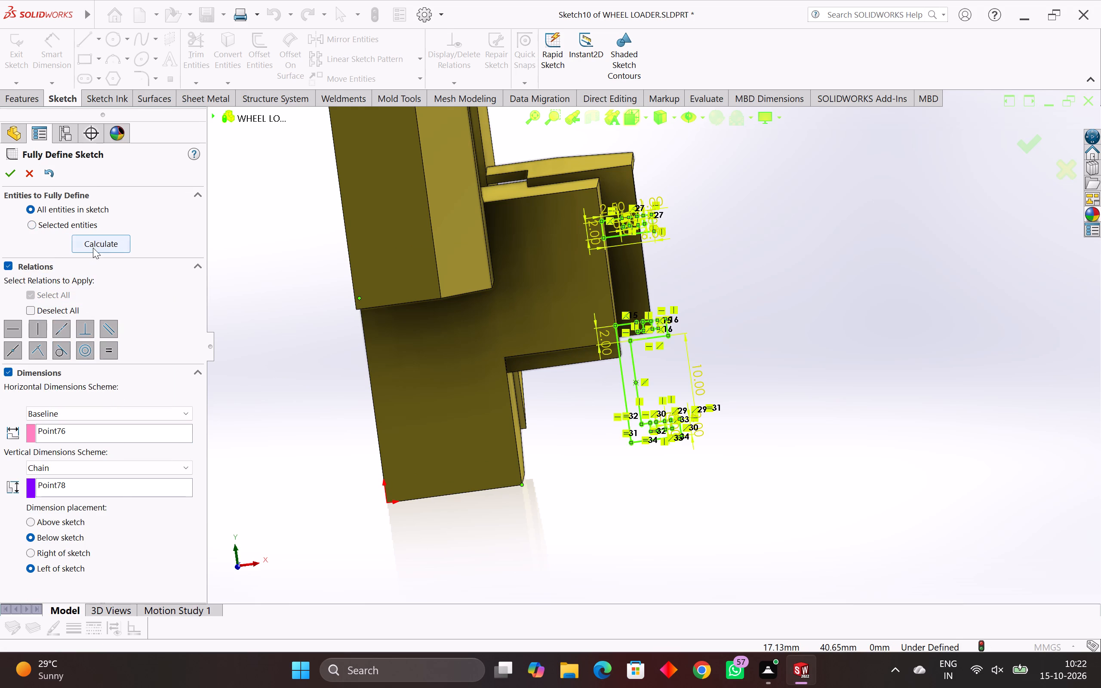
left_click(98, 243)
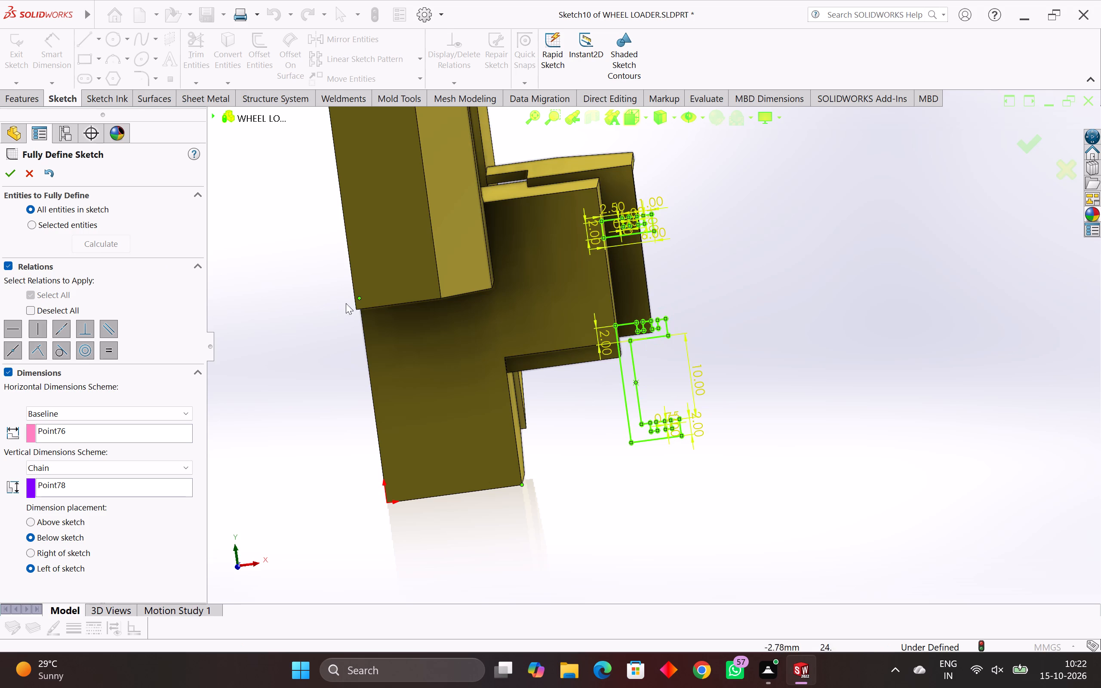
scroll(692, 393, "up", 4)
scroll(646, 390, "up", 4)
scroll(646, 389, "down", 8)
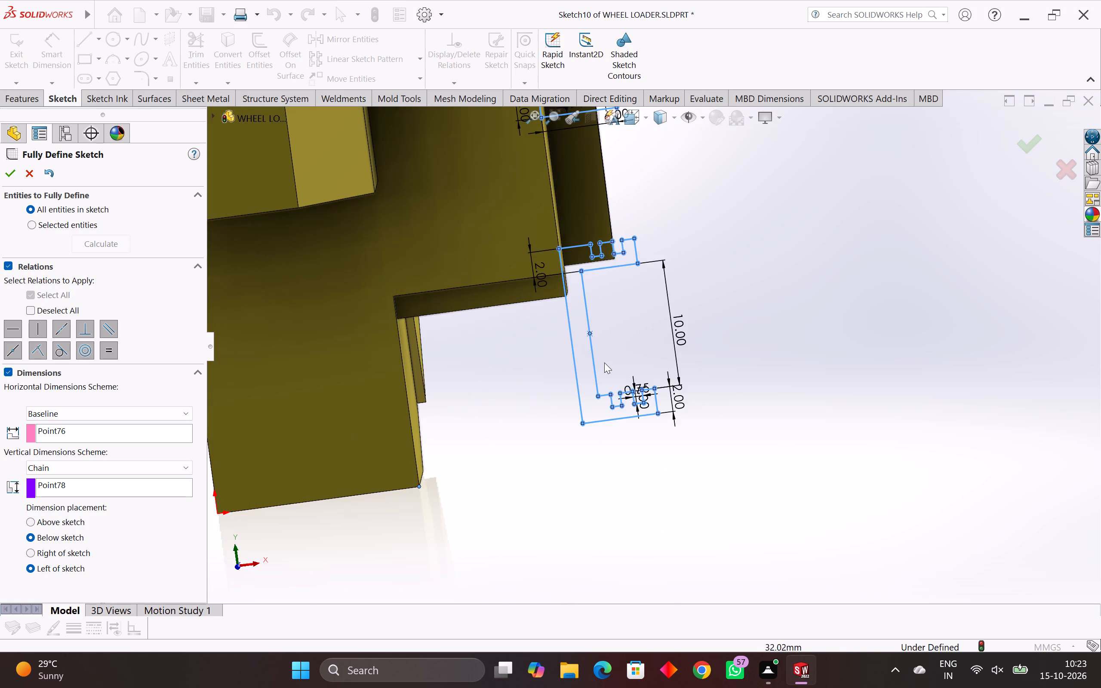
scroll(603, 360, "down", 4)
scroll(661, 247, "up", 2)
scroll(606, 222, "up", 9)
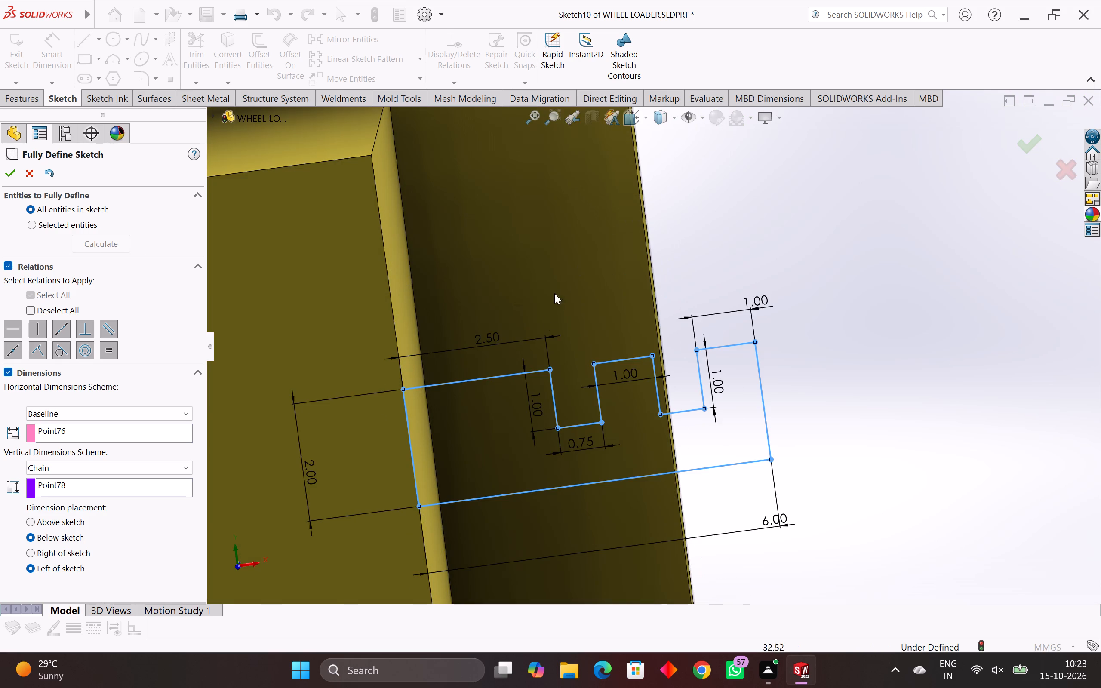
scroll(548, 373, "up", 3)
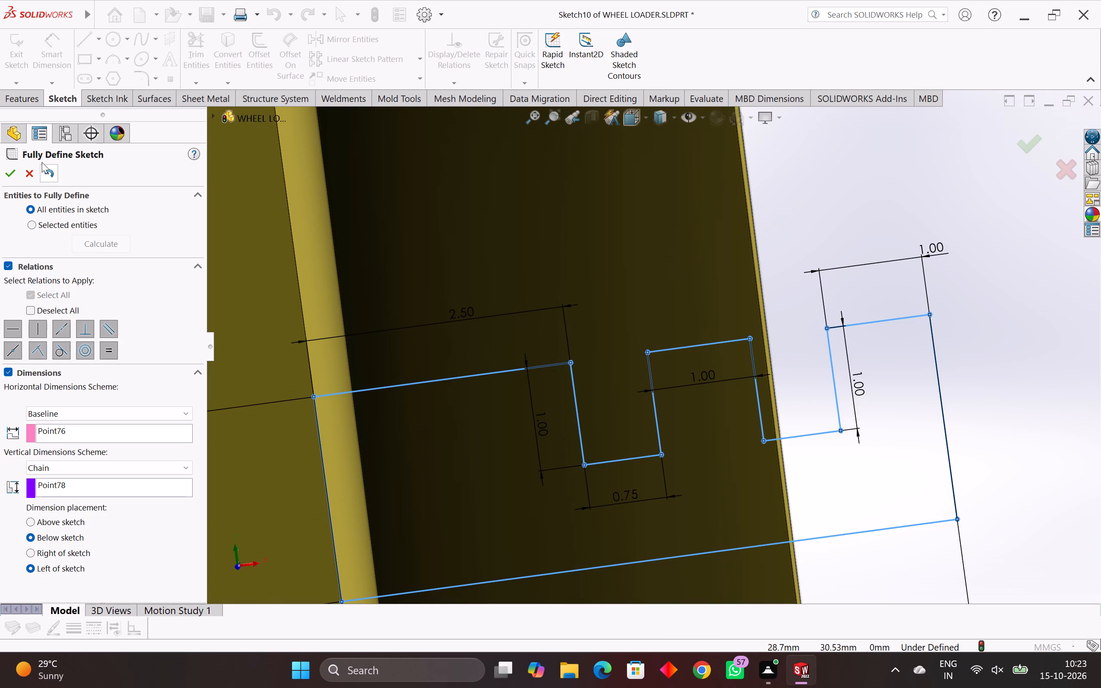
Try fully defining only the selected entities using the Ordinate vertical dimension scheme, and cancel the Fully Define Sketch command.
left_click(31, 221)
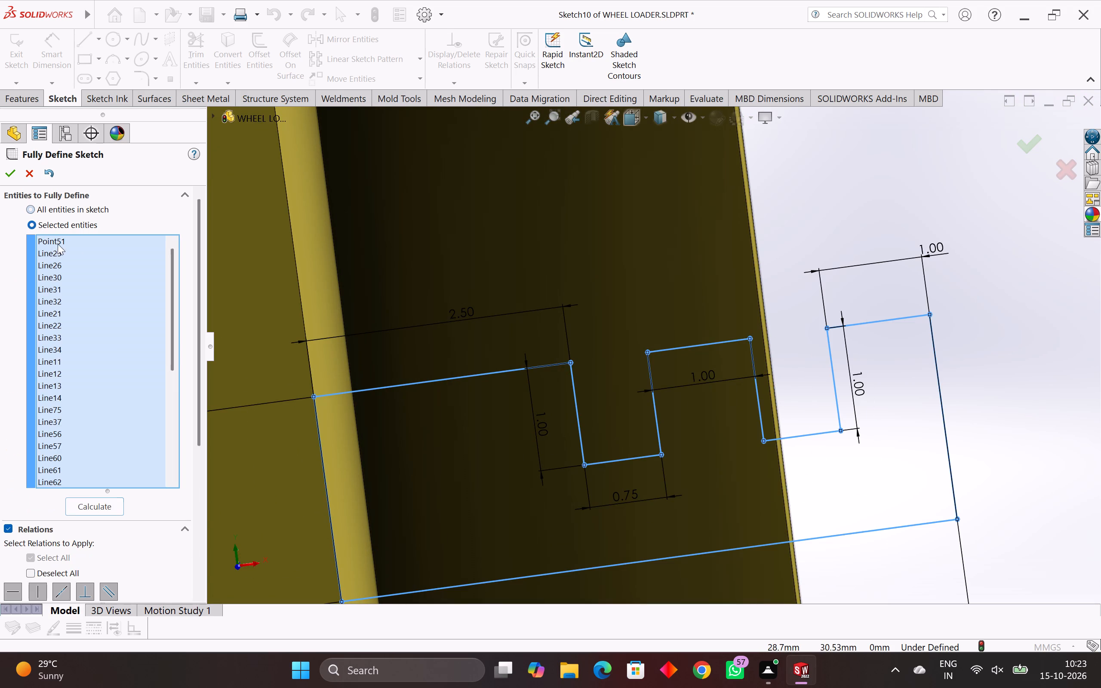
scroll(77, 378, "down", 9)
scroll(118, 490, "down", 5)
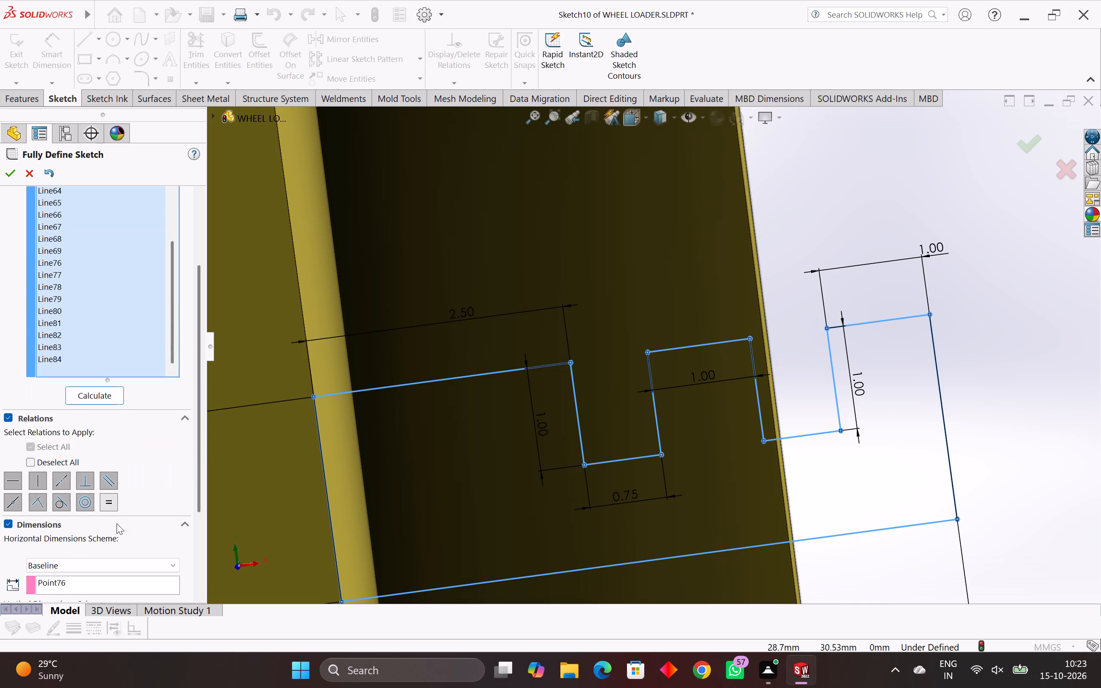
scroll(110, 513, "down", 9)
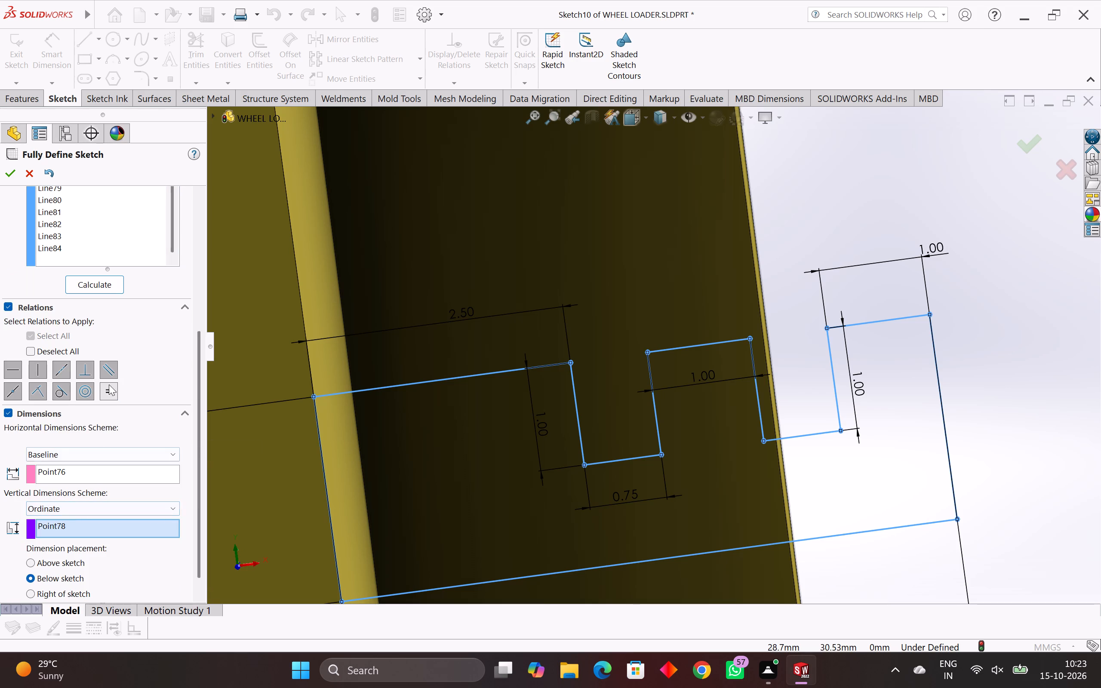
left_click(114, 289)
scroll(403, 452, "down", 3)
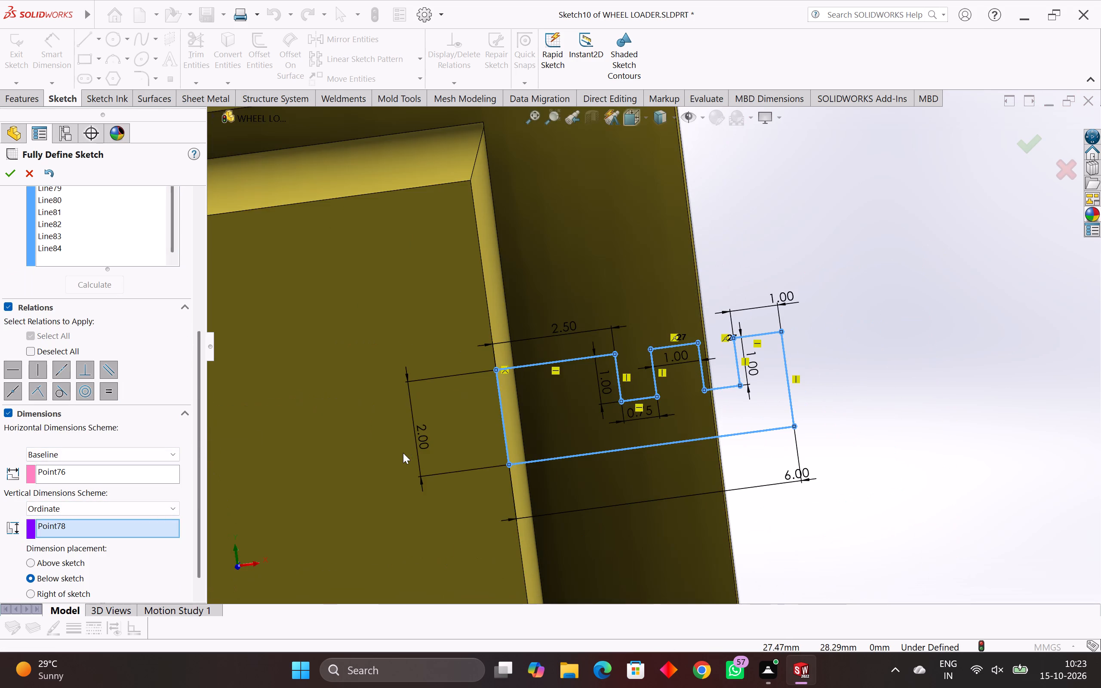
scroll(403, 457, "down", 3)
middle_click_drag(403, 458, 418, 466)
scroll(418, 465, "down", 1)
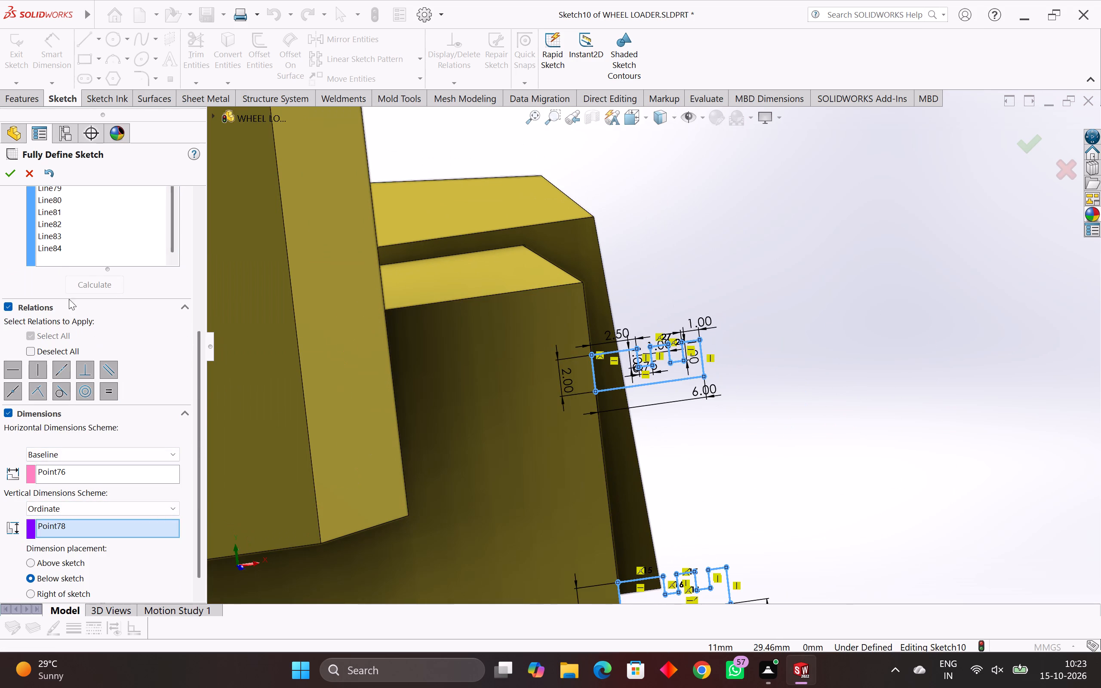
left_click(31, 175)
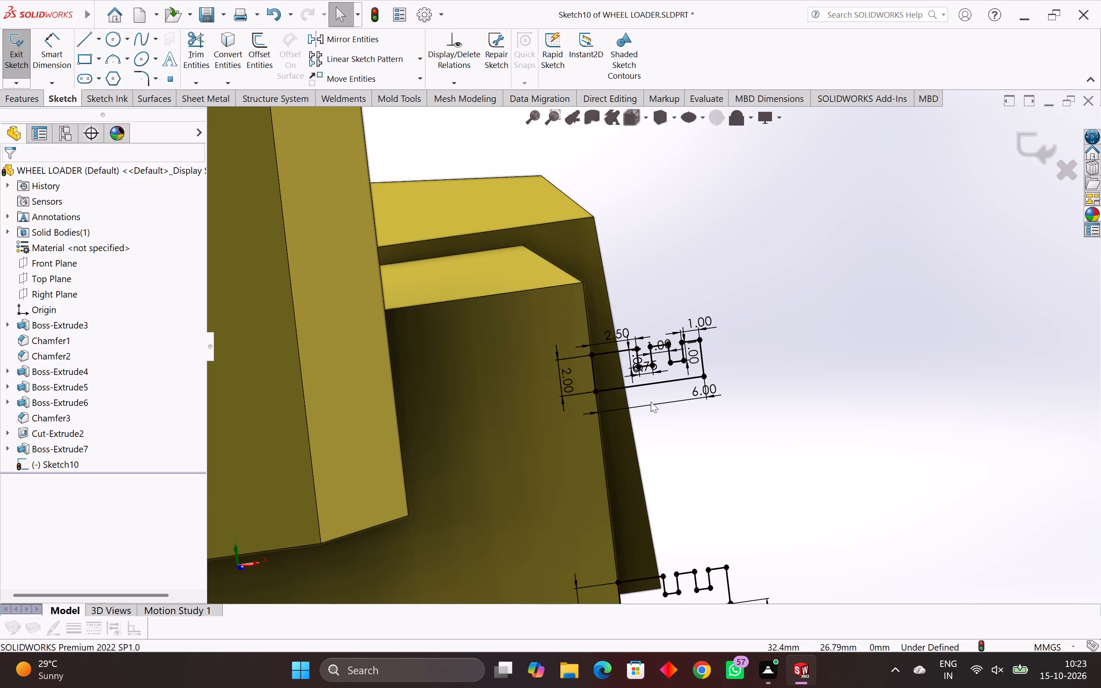
Delete the topmost arm's first-notch width and depth, middle-tooth width and second-notch depth dimensions.
scroll(651, 401, "up", 7)
left_click_drag(753, 298, 687, 326)
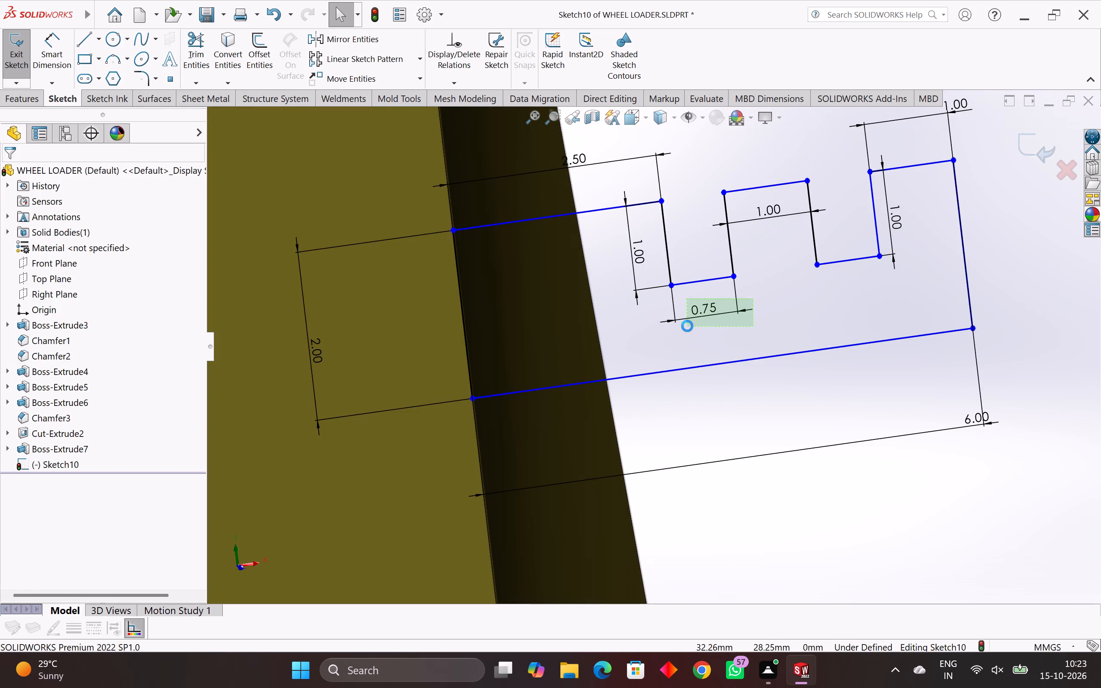
key("Delete")
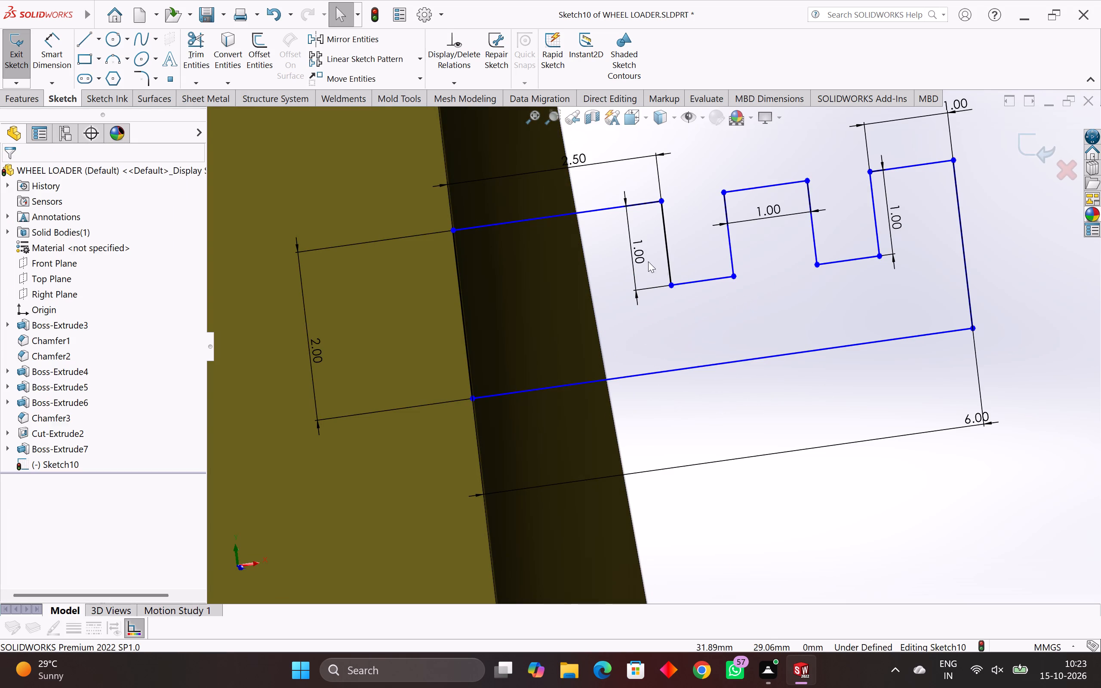
left_click(647, 261)
key("Delete")
left_click(766, 218)
key("Delete")
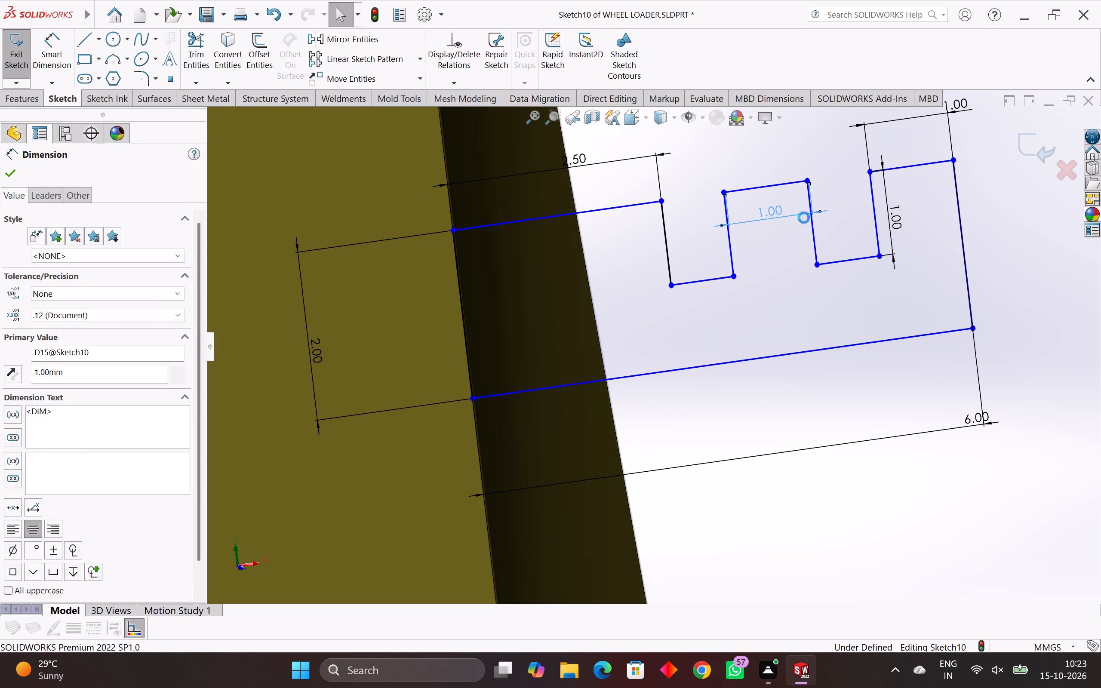
left_click(891, 230)
key("Delete")
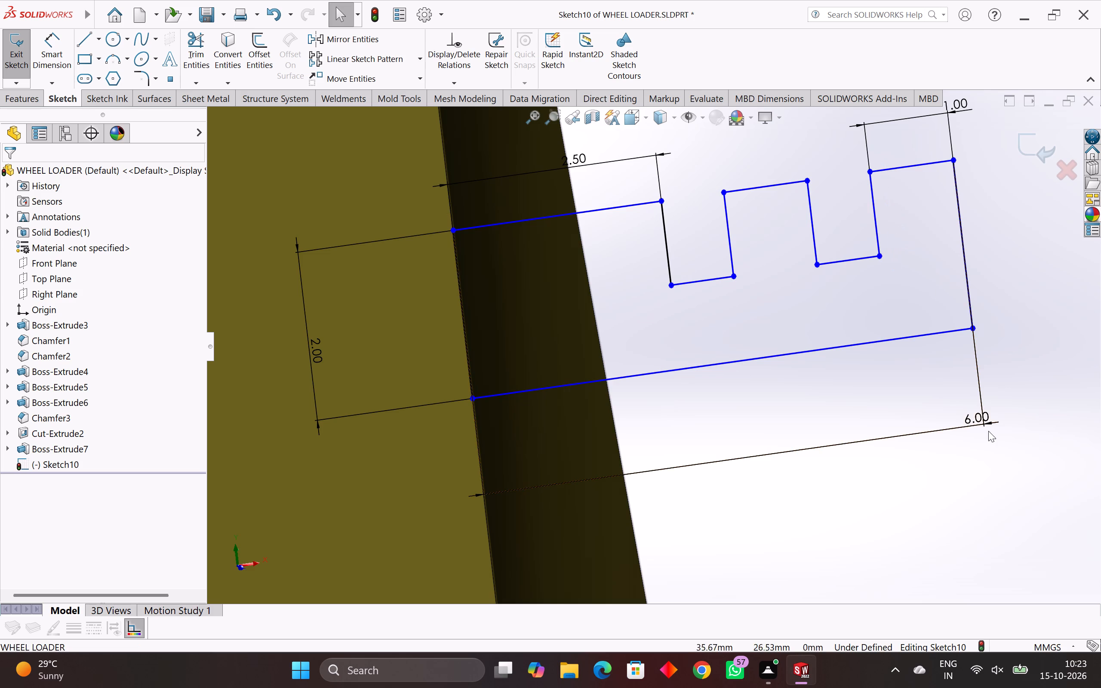
Delete the topmost arm's overall length, end-tooth width, inner top-edge length and arm height dimensions.
left_click(962, 419)
key("Delete")
scroll(905, 290, "down", 1)
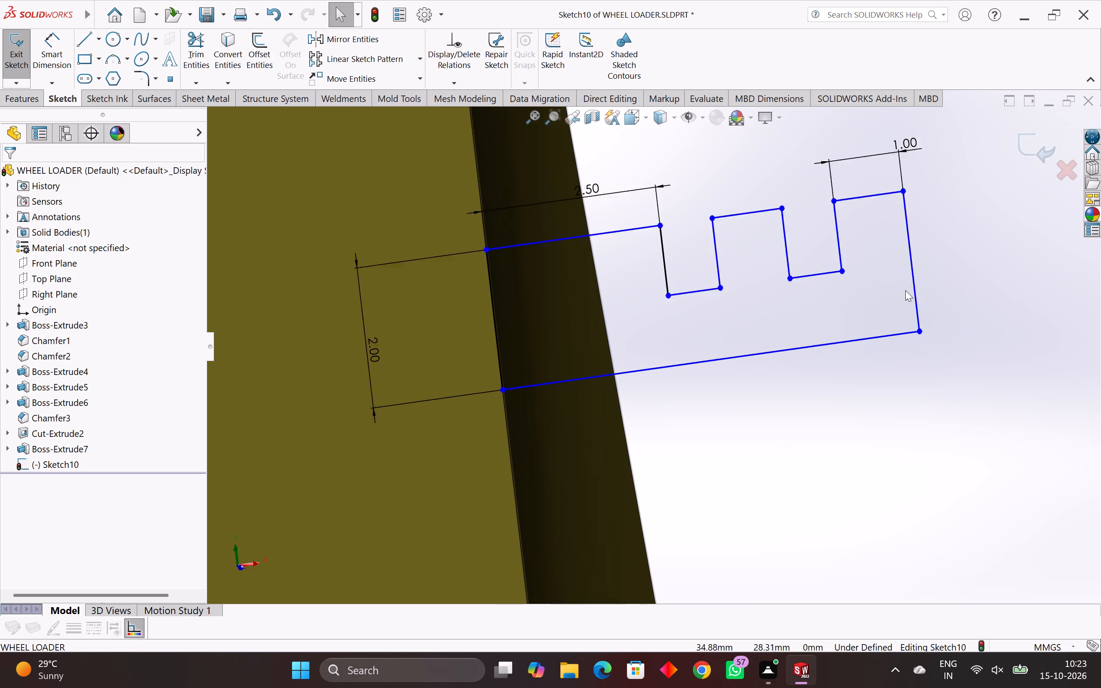
scroll(905, 290, "down", 2)
left_click(812, 212)
key("Delete")
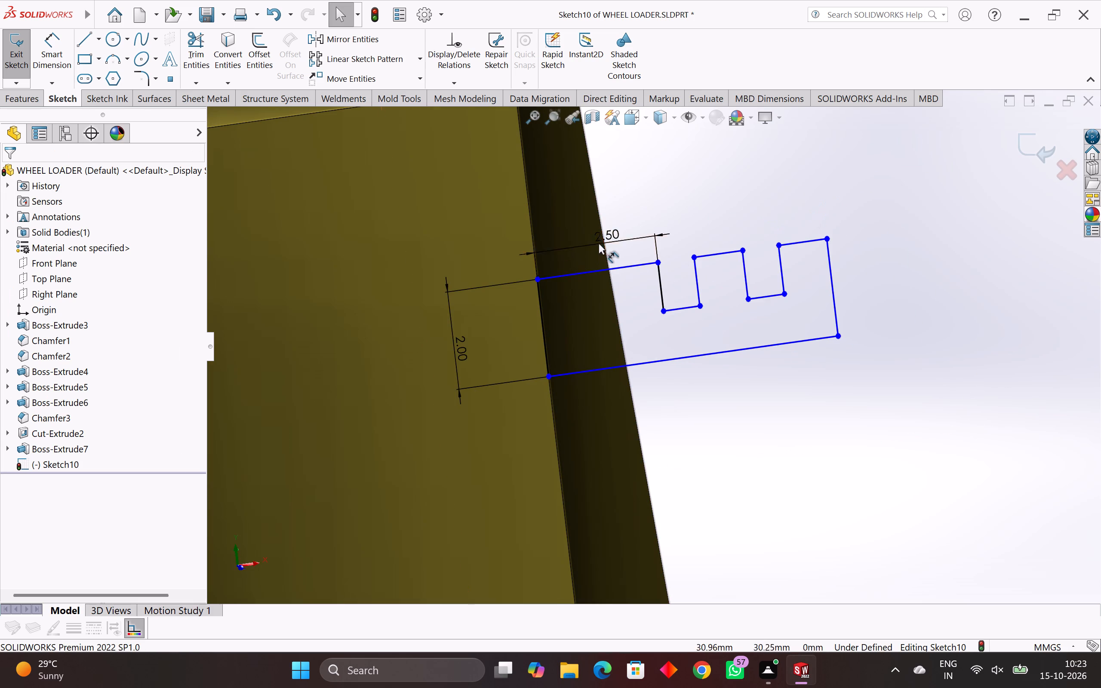
left_click(599, 241)
key("Delete")
left_click(467, 356)
key("Delete")
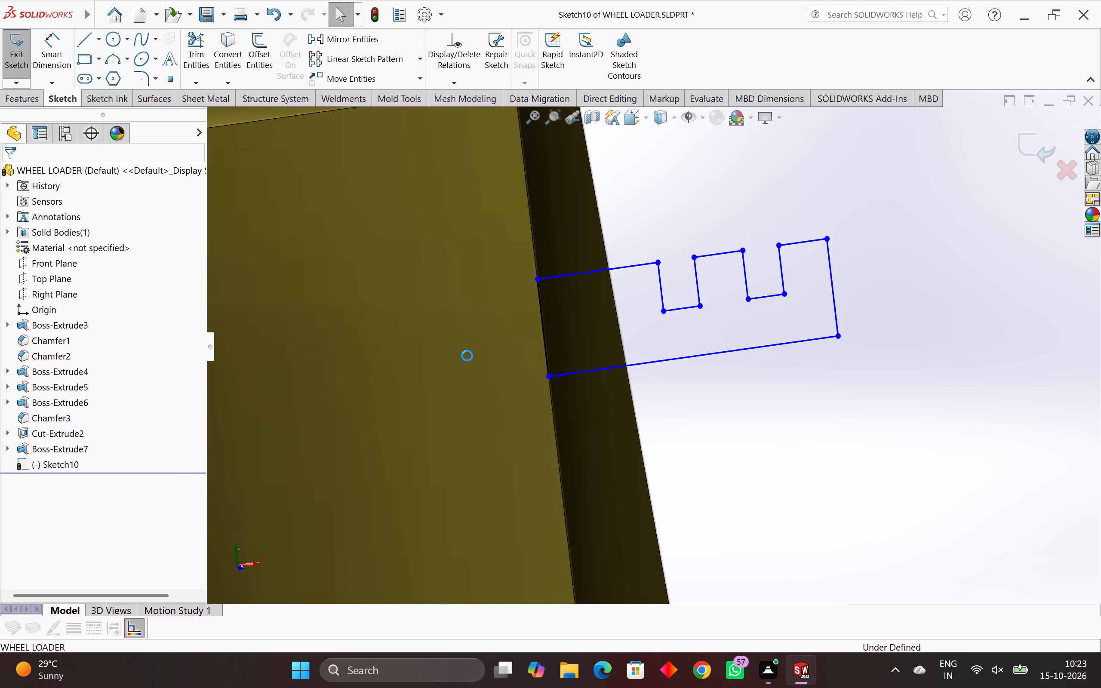
Delete the notch depth, notch width and arm height dimensions on the bracket's lowest notched arm.
scroll(473, 362, "down", 7)
scroll(675, 528, "down", 4)
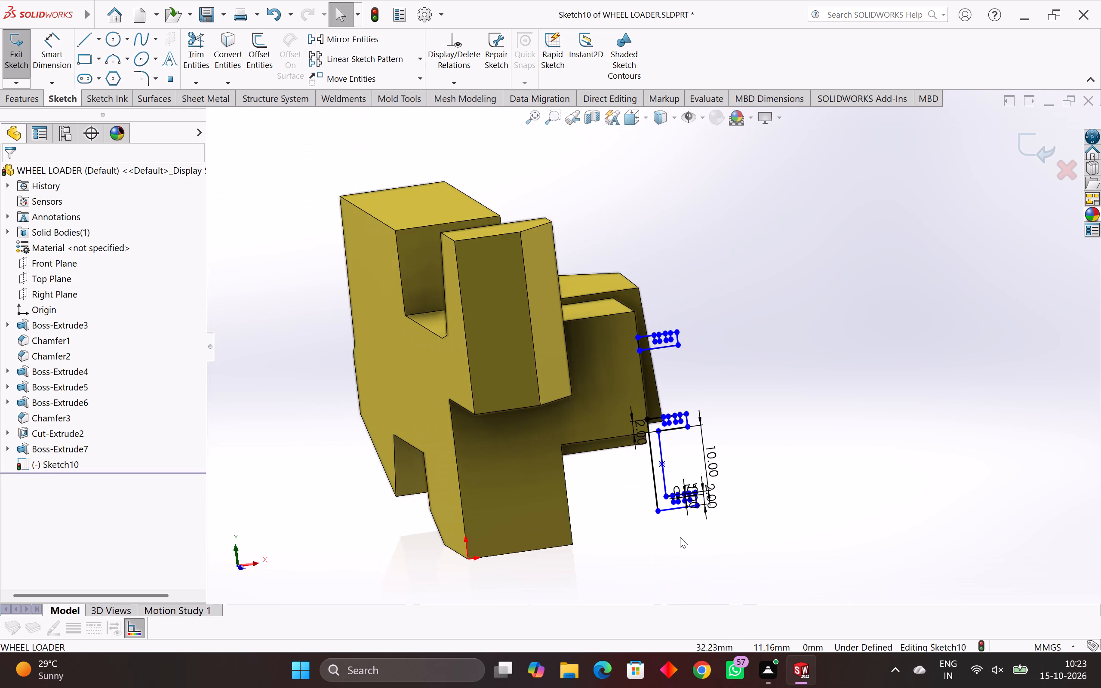
scroll(680, 537, "up", 9)
scroll(695, 300, "up", 2)
scroll(681, 213, "down", 3)
scroll(681, 213, "up", 3)
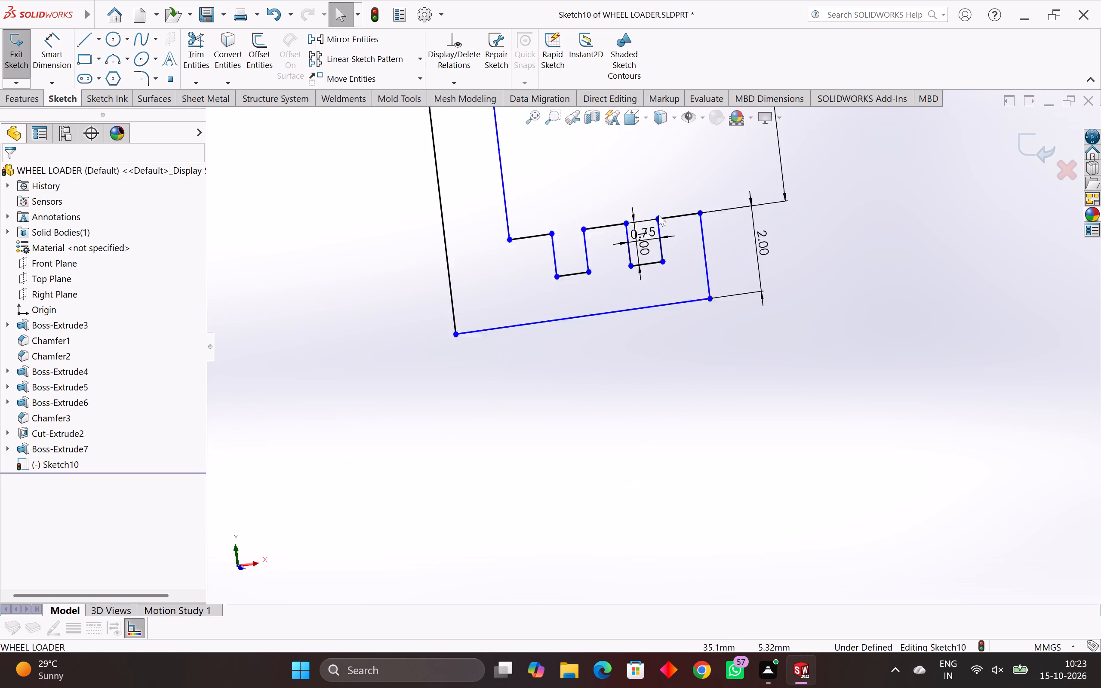
scroll(658, 215, "up", 1)
scroll(617, 282, "up", 4)
left_click(642, 275)
key("Delete")
left_click(651, 257)
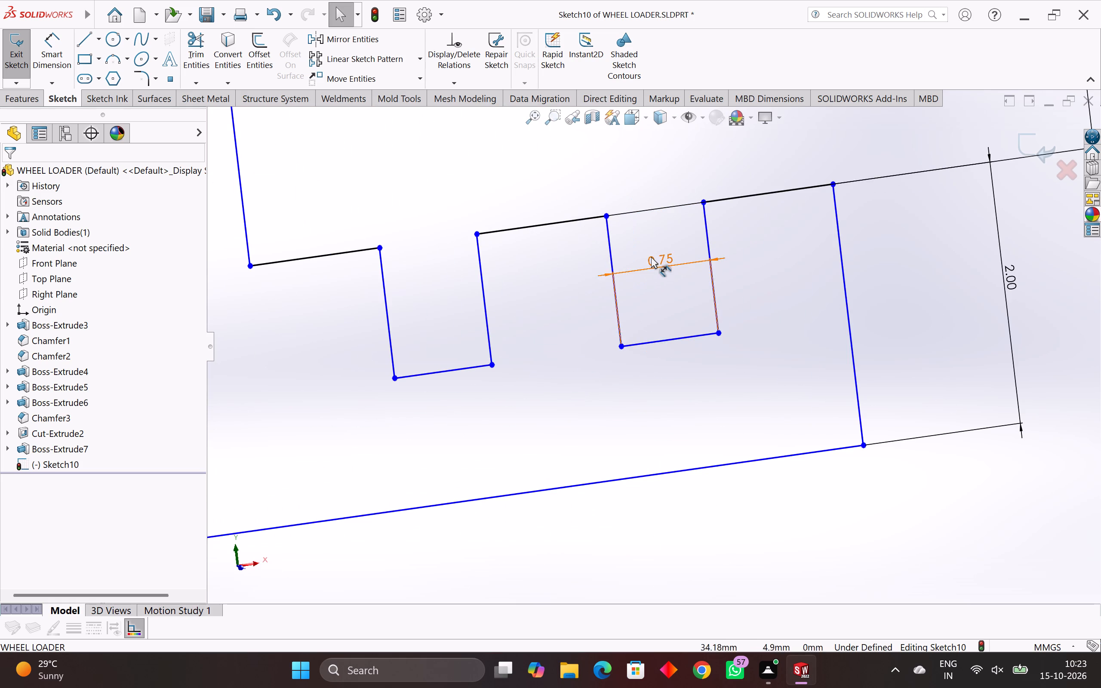
key("Delete")
left_click(1002, 283)
key("Delete")
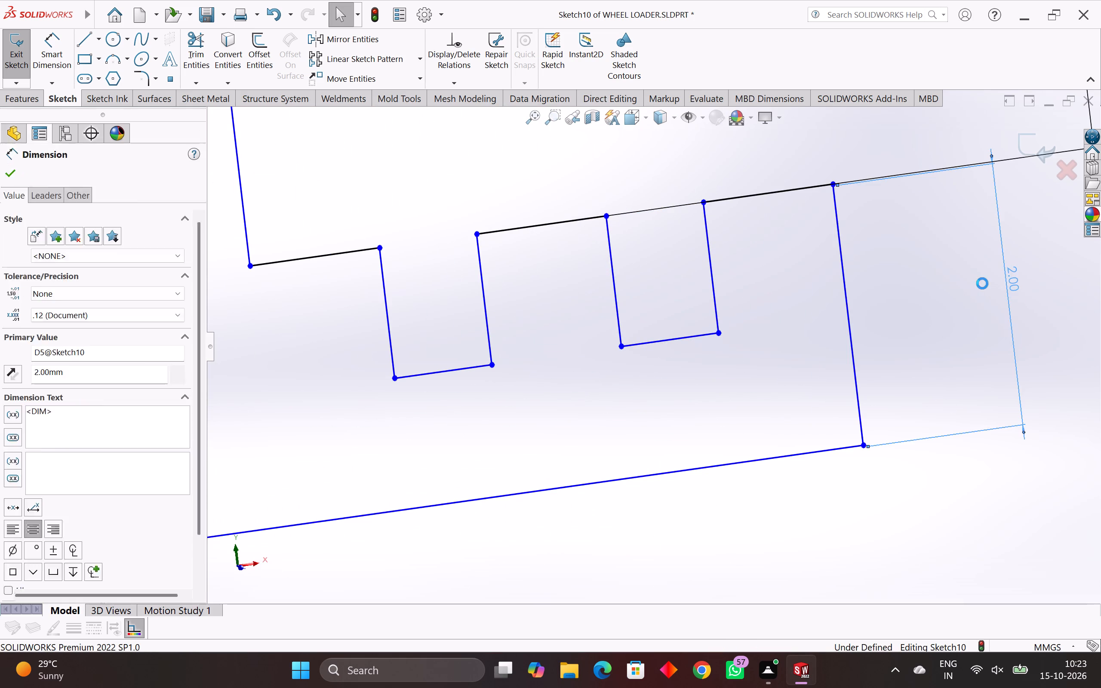
Fully define the selected notched arm and bracket entities with calculated relations and dimensions, and accept the result.
scroll(979, 291, "down", 9)
scroll(729, 310, "down", 4)
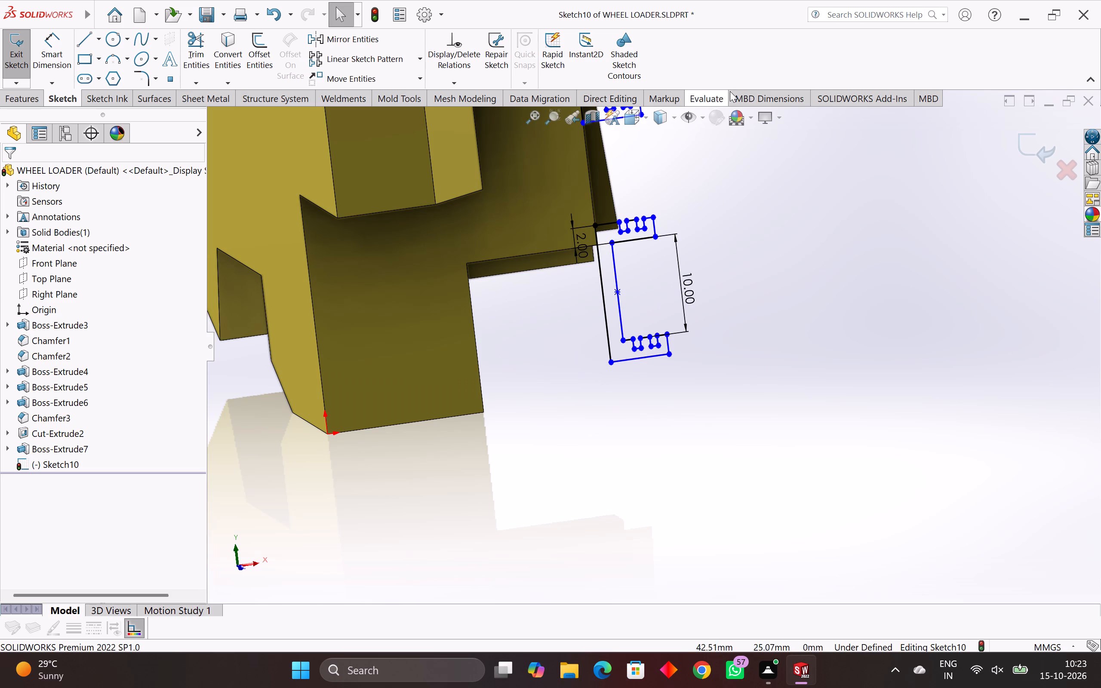
scroll(722, 200, "down", 4)
left_click_drag(704, 195, 578, 480)
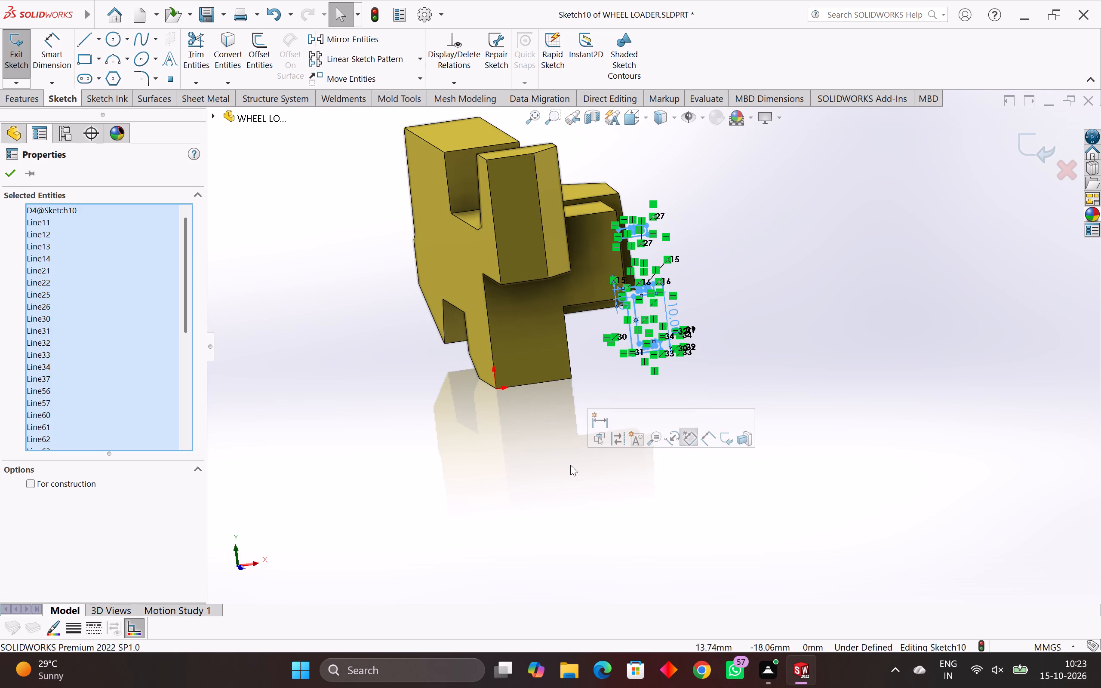
left_click(466, 84)
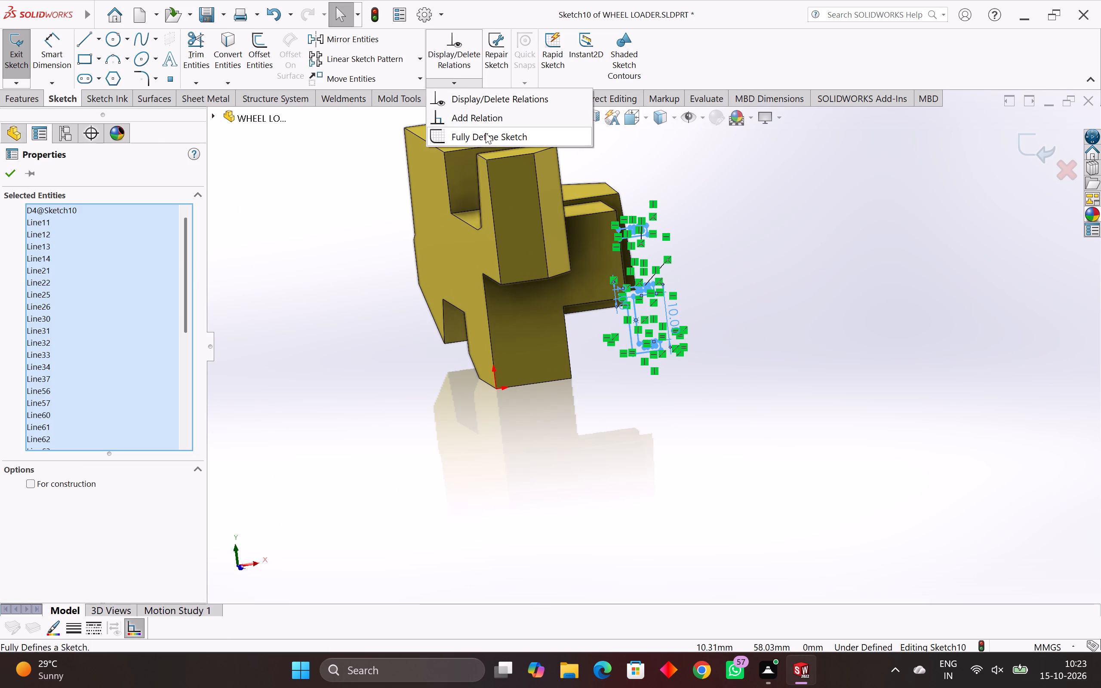
left_click(488, 141)
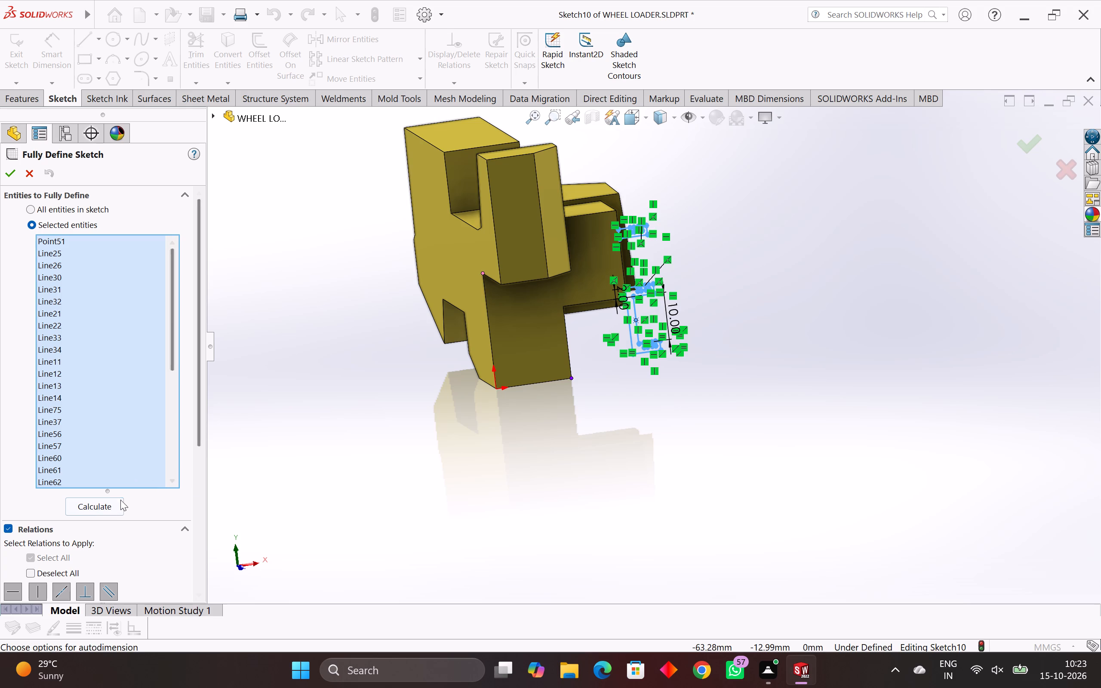
left_click(114, 505)
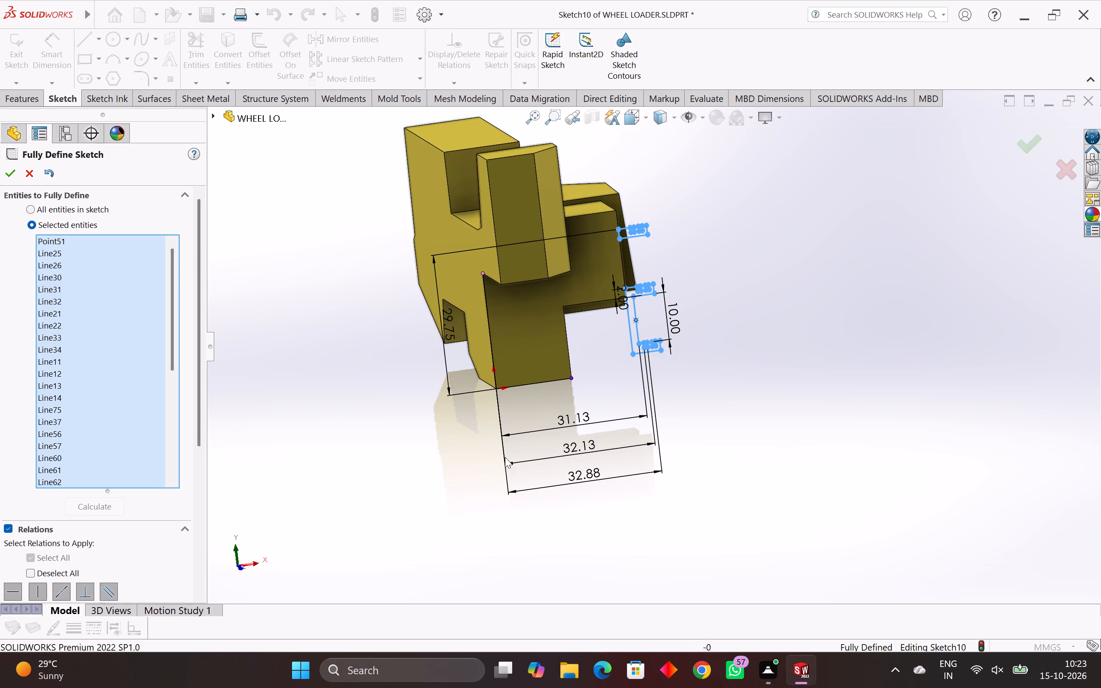
scroll(508, 452, "down", 3)
middle_click_drag(508, 452, 488, 434)
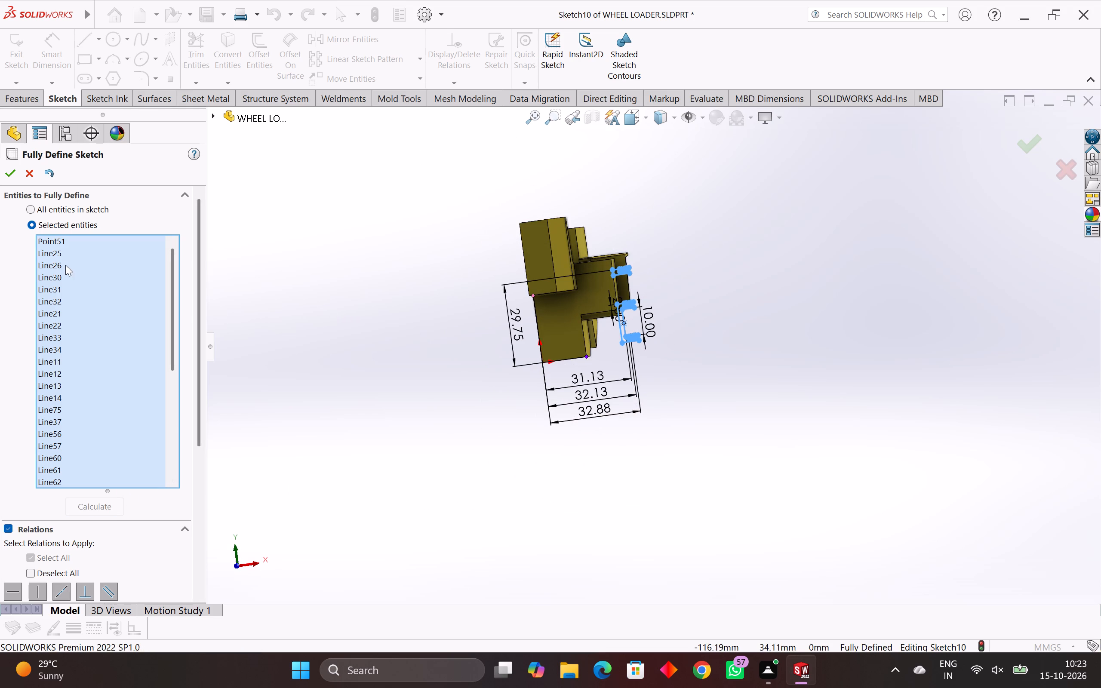
left_click(9, 180)
Examine the notched arms, the bracket and their locating dimensions against the loader body.
scroll(557, 407, "up", 4)
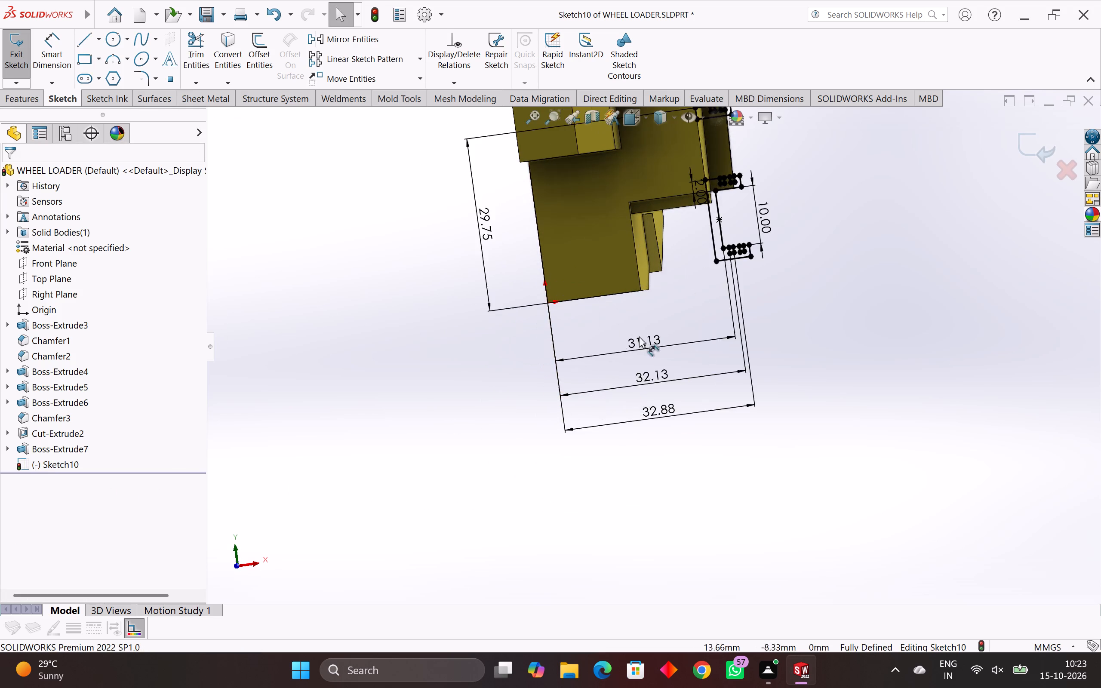
scroll(680, 307, "up", 3)
scroll(789, 236, "up", 4)
scroll(726, 252, "down", 1)
scroll(702, 280, "down", 8)
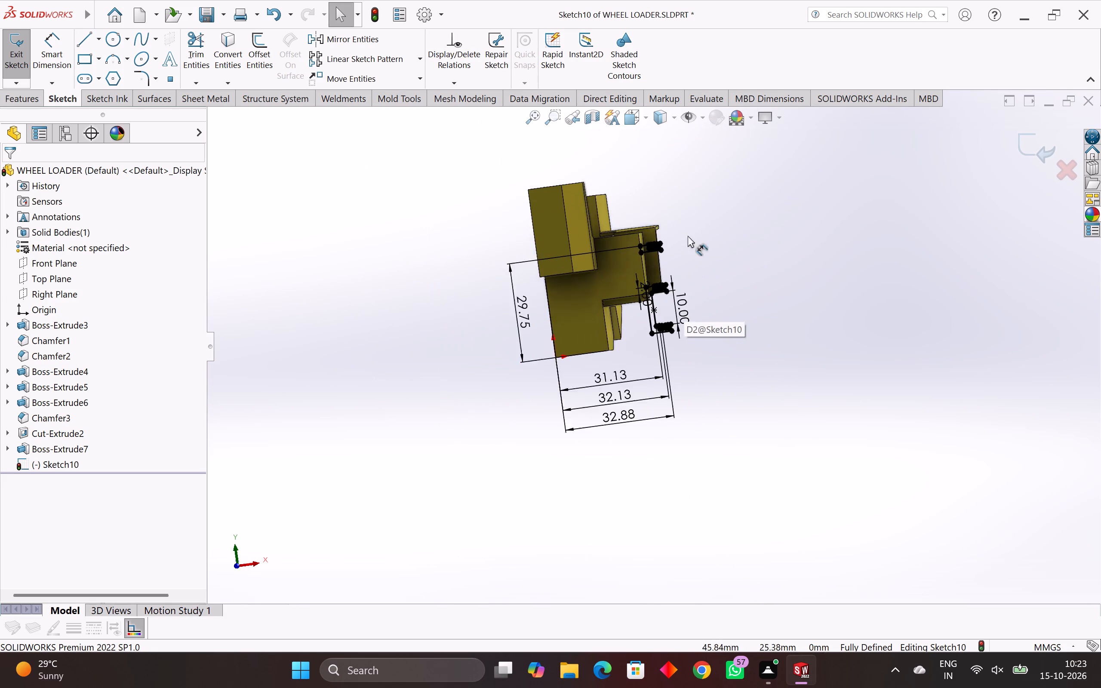
scroll(688, 236, "down", 1)
scroll(652, 257, "up", 6)
scroll(638, 313, "up", 5)
scroll(664, 378, "up", 5)
scroll(667, 378, "down", 6)
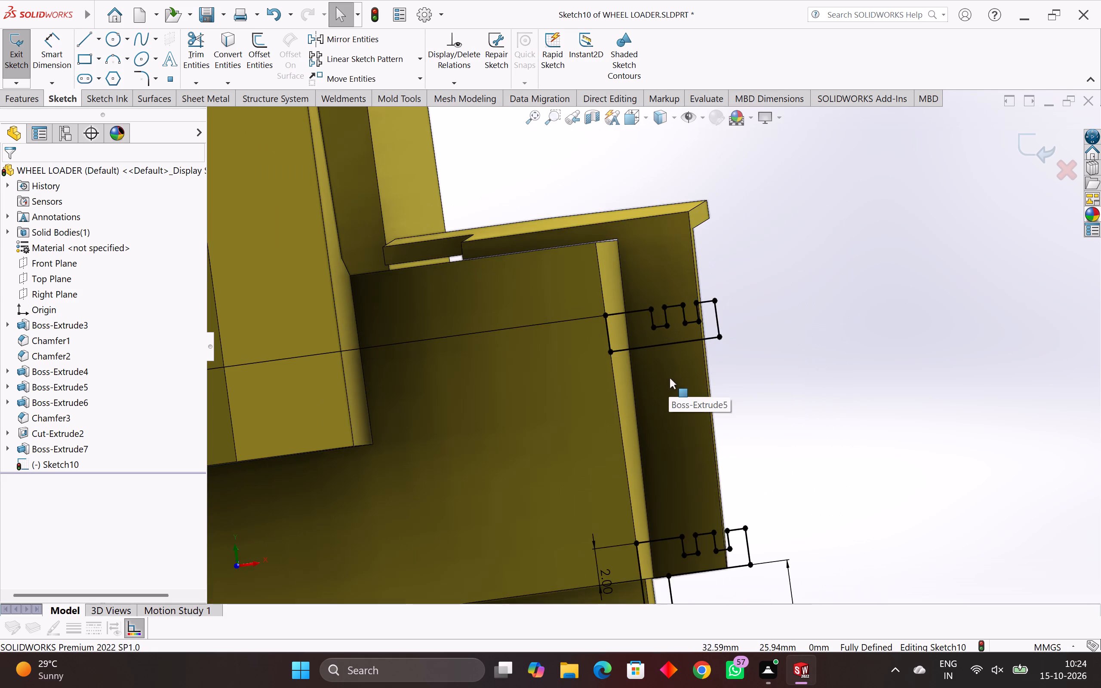
scroll(670, 378, "down", 5)
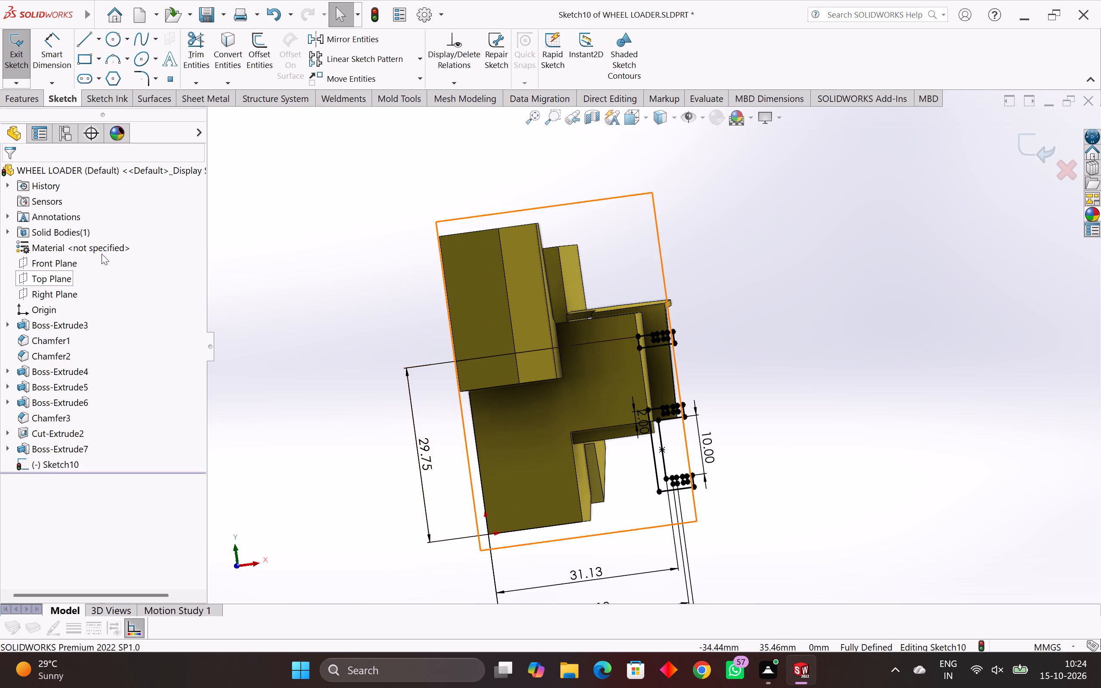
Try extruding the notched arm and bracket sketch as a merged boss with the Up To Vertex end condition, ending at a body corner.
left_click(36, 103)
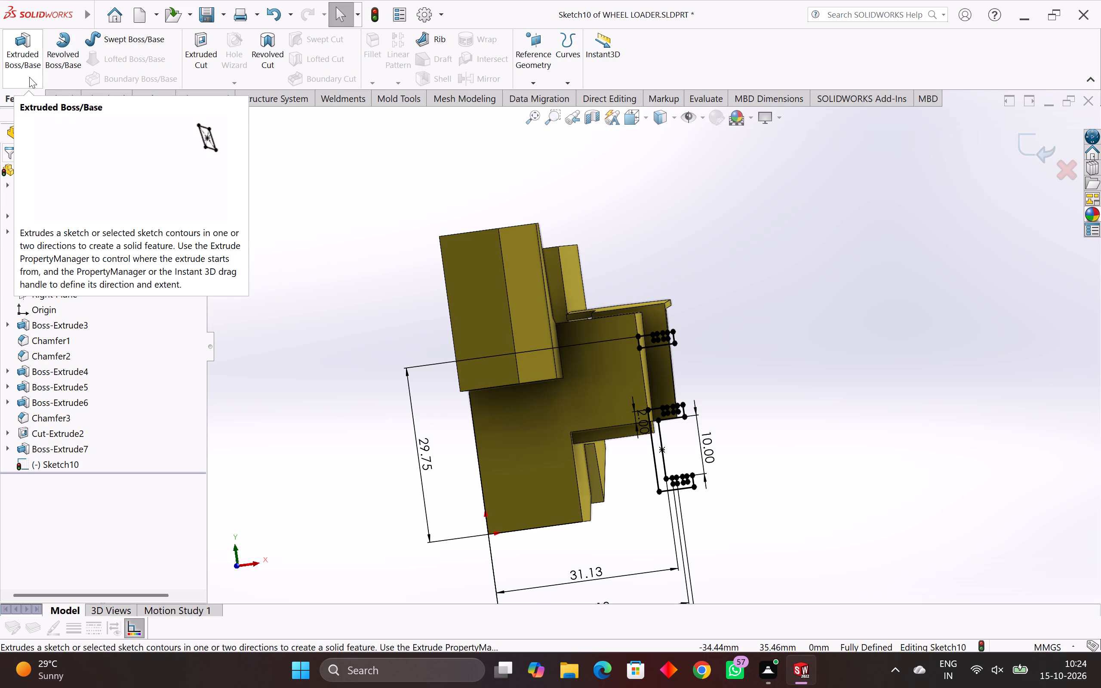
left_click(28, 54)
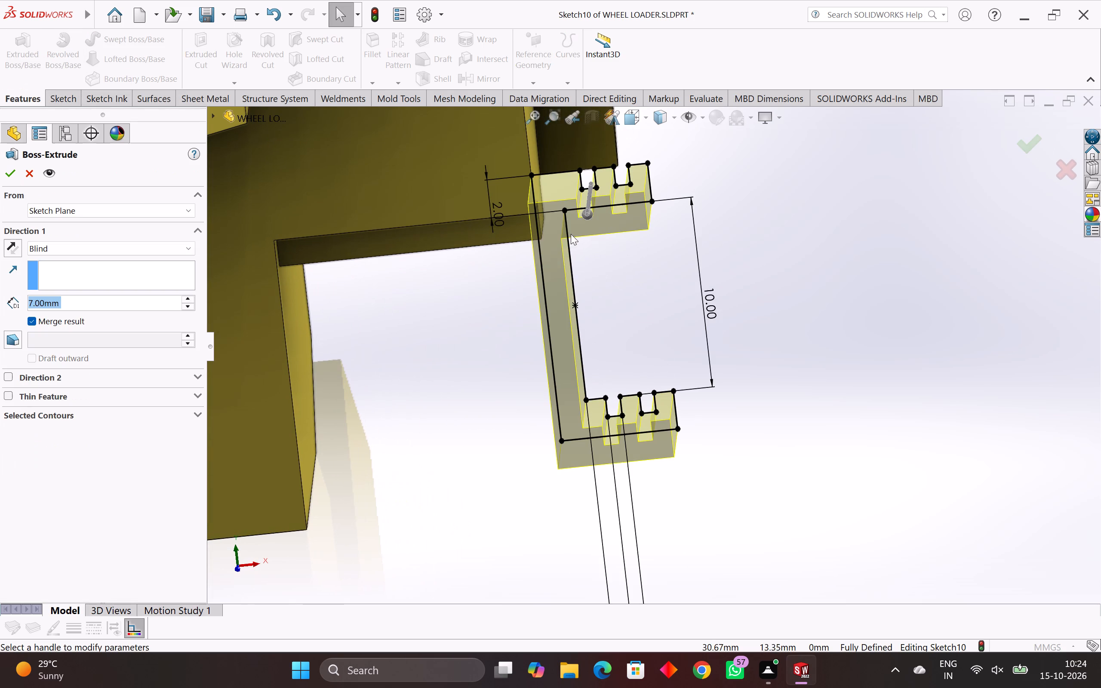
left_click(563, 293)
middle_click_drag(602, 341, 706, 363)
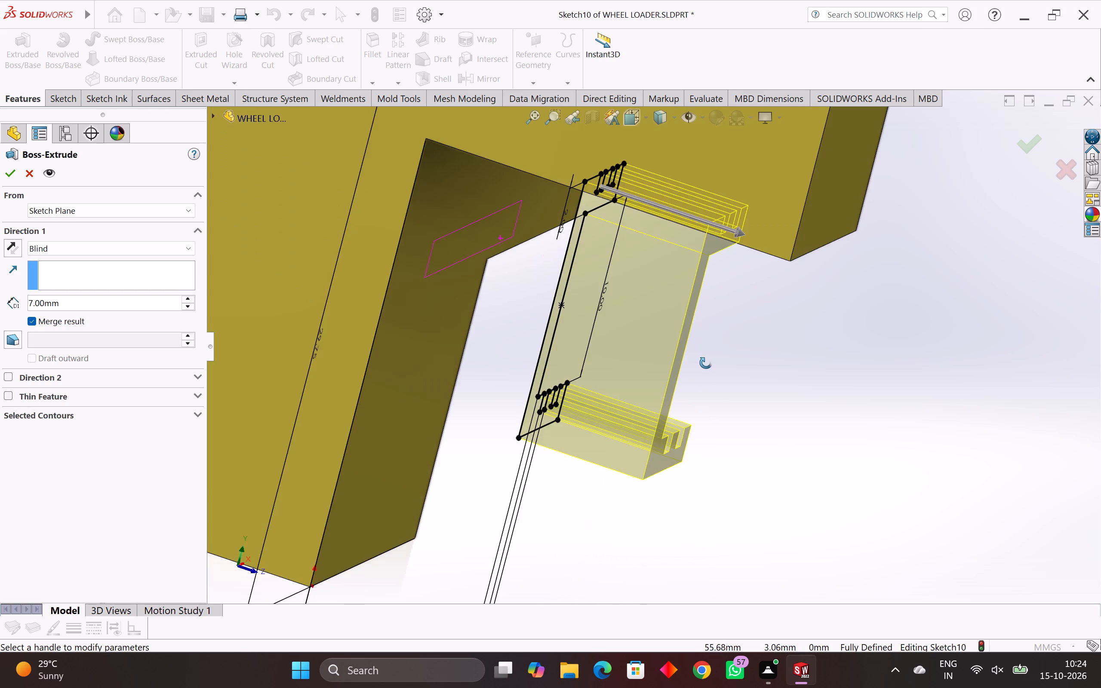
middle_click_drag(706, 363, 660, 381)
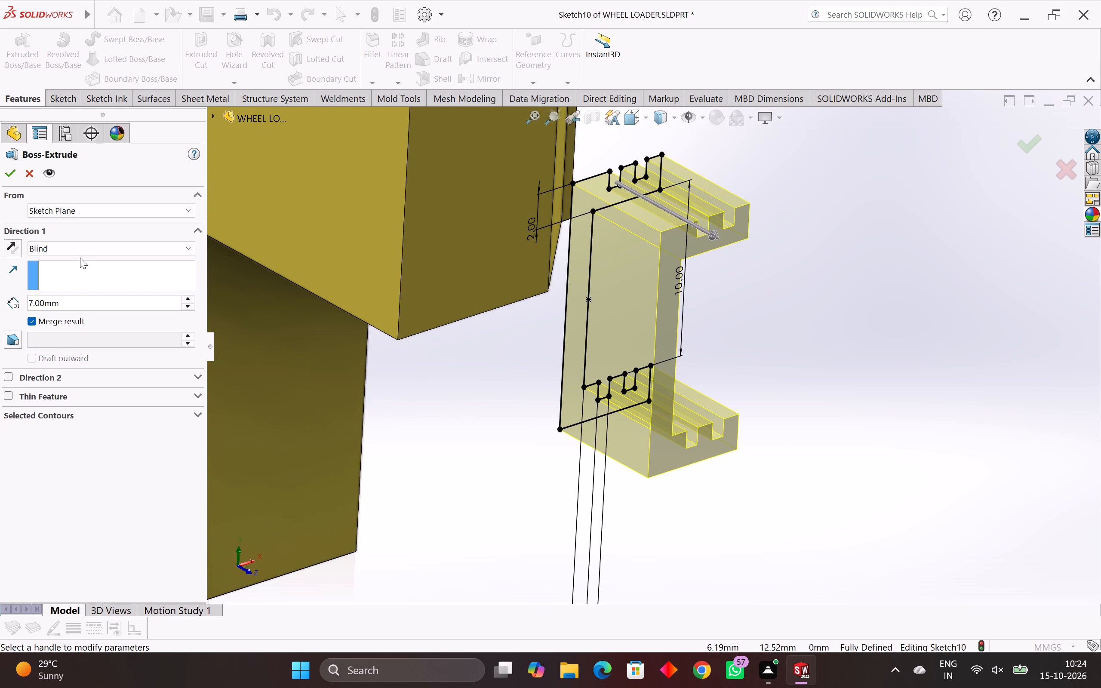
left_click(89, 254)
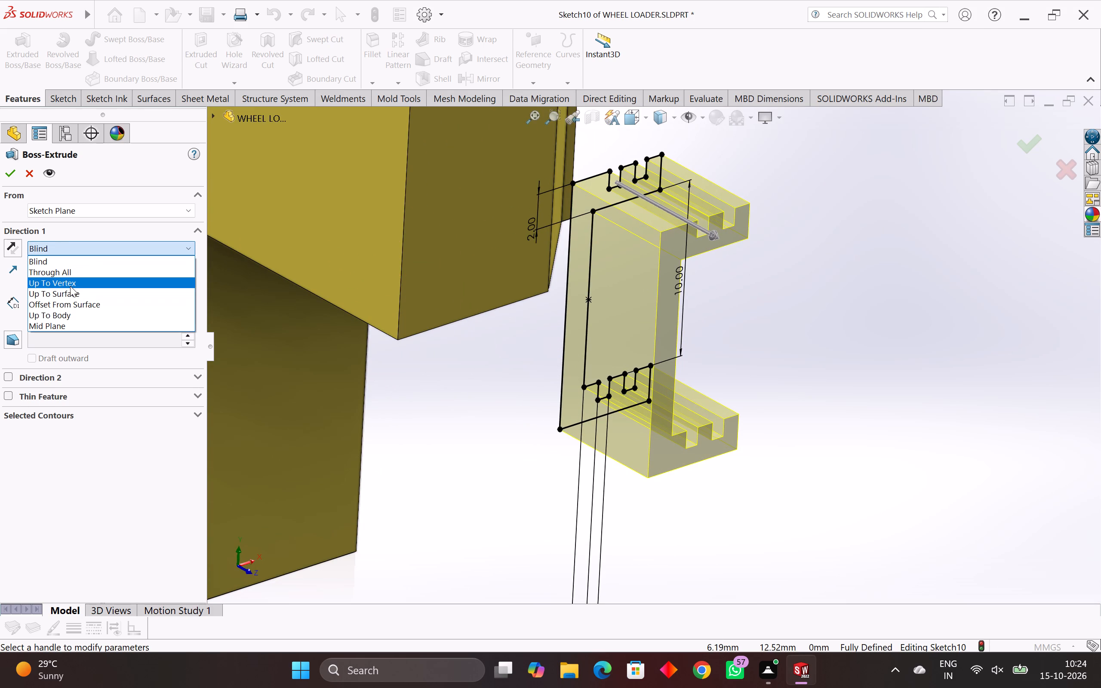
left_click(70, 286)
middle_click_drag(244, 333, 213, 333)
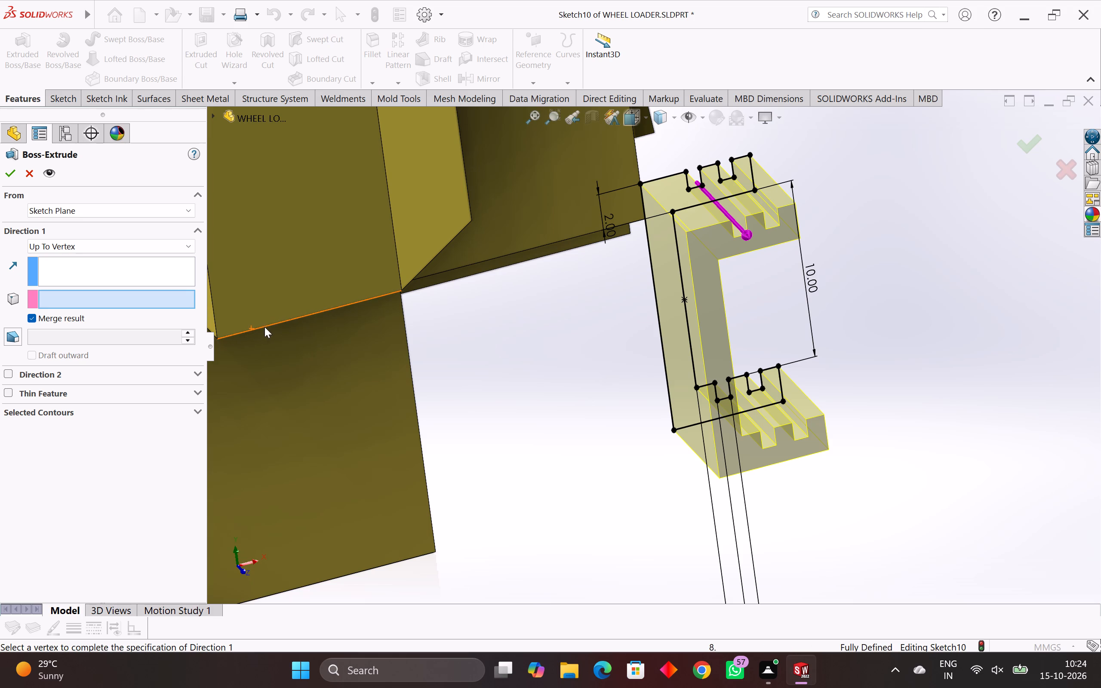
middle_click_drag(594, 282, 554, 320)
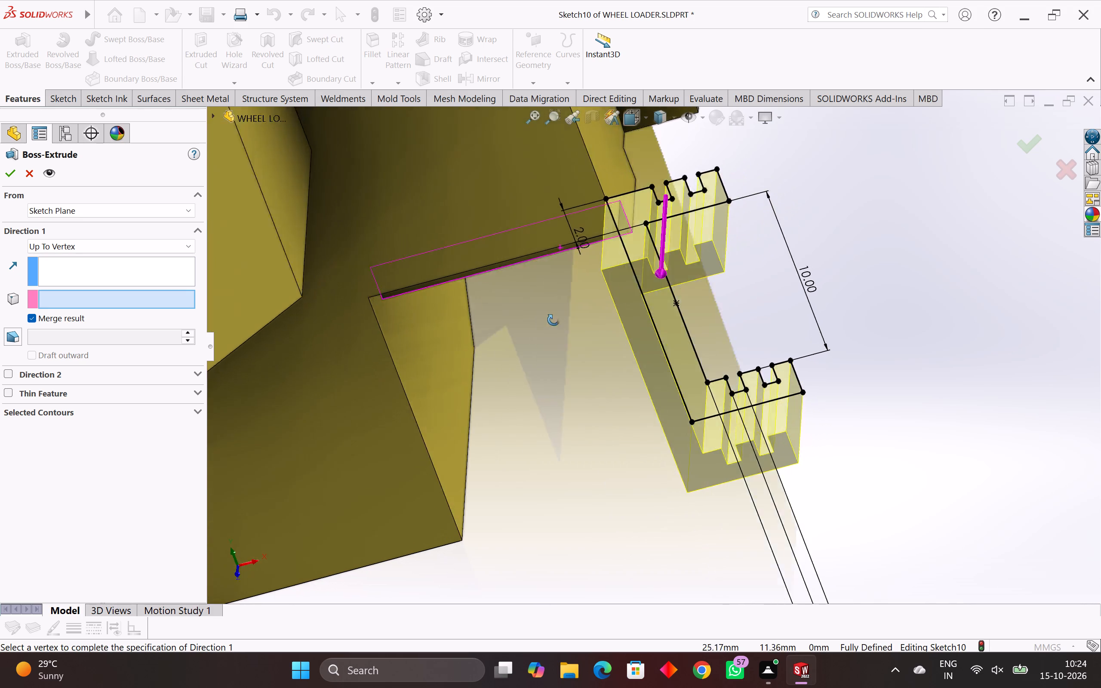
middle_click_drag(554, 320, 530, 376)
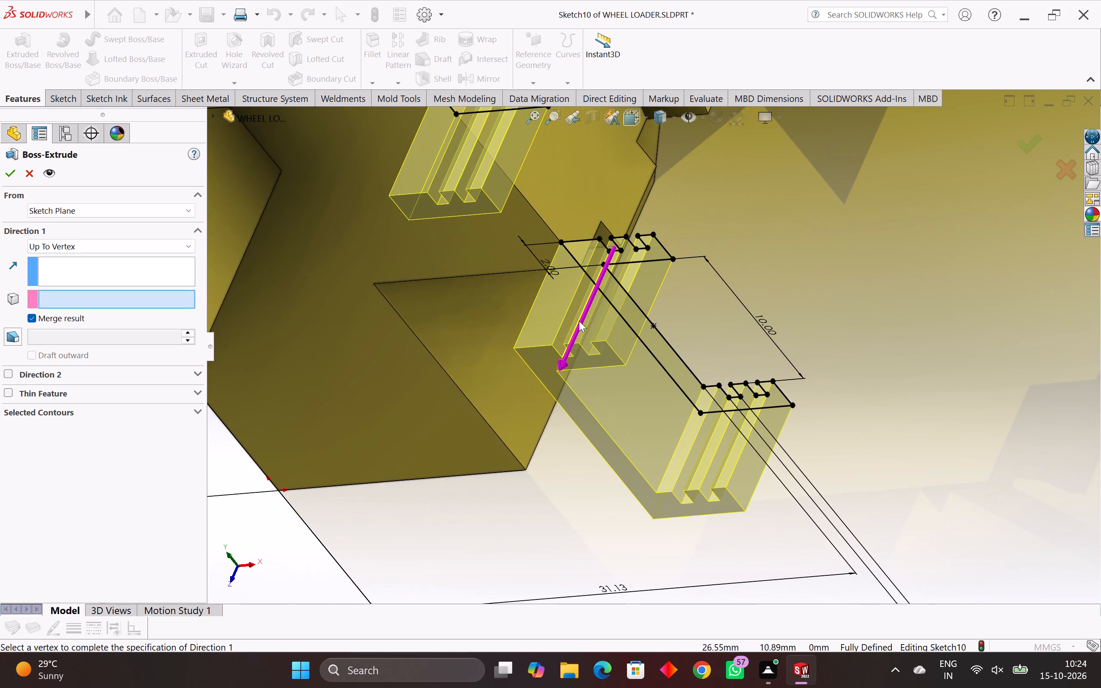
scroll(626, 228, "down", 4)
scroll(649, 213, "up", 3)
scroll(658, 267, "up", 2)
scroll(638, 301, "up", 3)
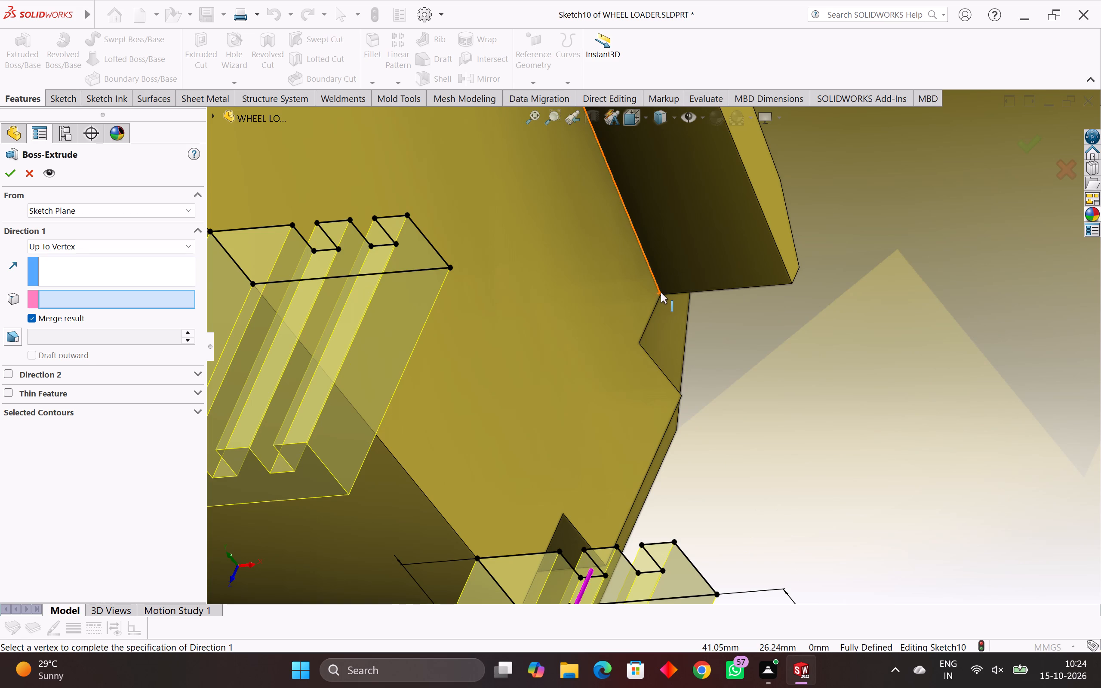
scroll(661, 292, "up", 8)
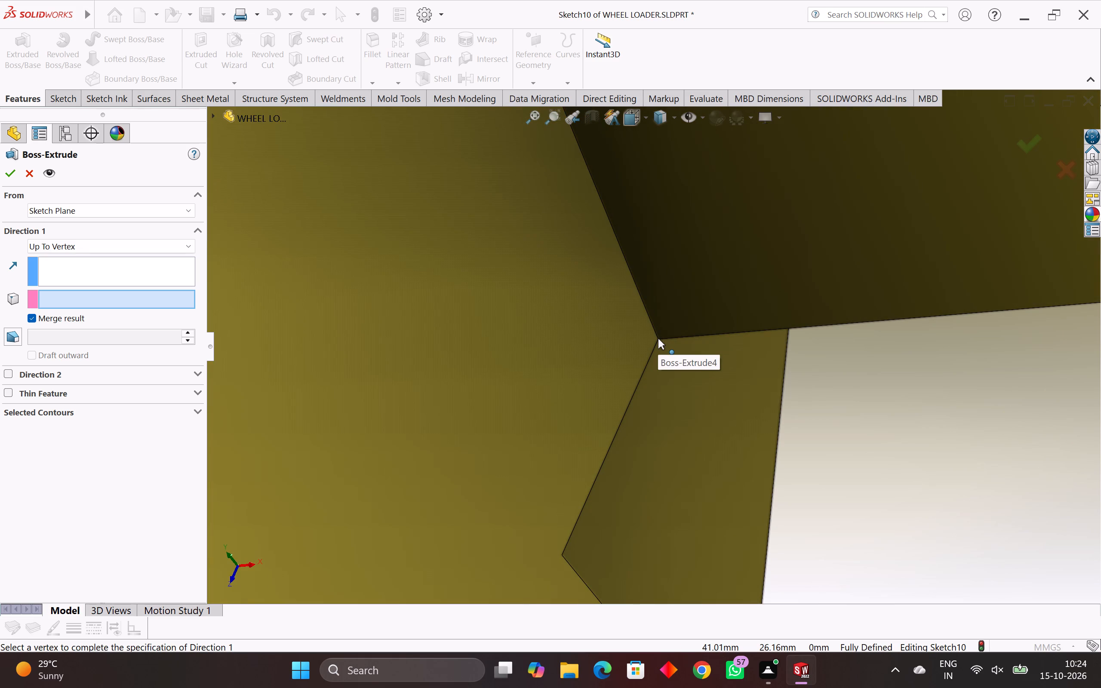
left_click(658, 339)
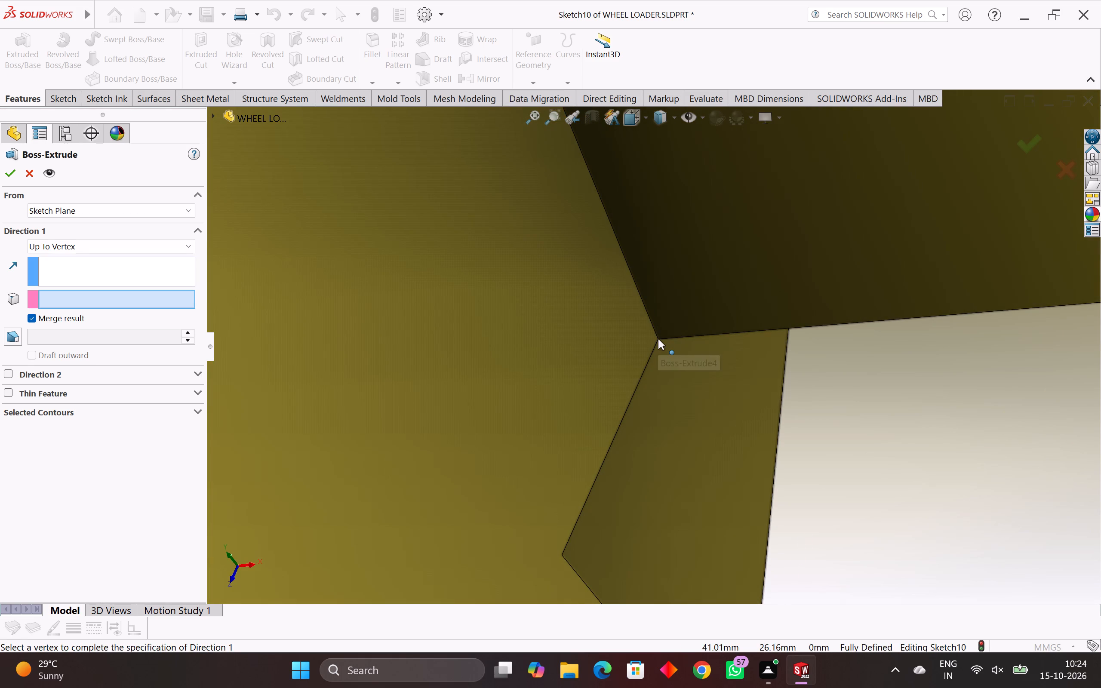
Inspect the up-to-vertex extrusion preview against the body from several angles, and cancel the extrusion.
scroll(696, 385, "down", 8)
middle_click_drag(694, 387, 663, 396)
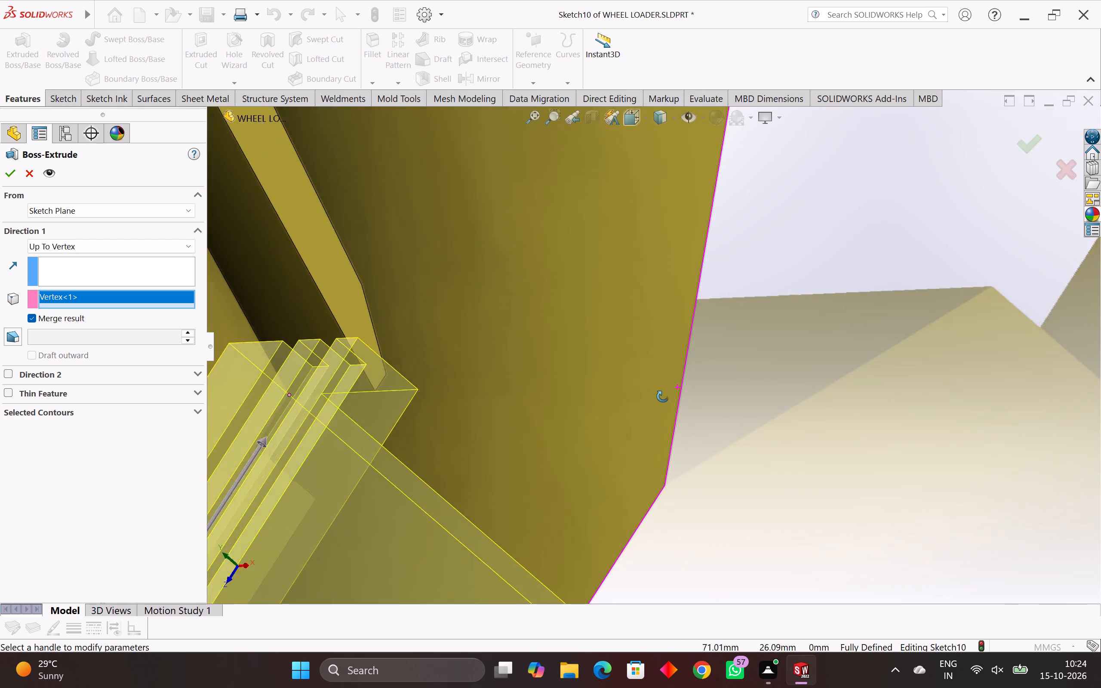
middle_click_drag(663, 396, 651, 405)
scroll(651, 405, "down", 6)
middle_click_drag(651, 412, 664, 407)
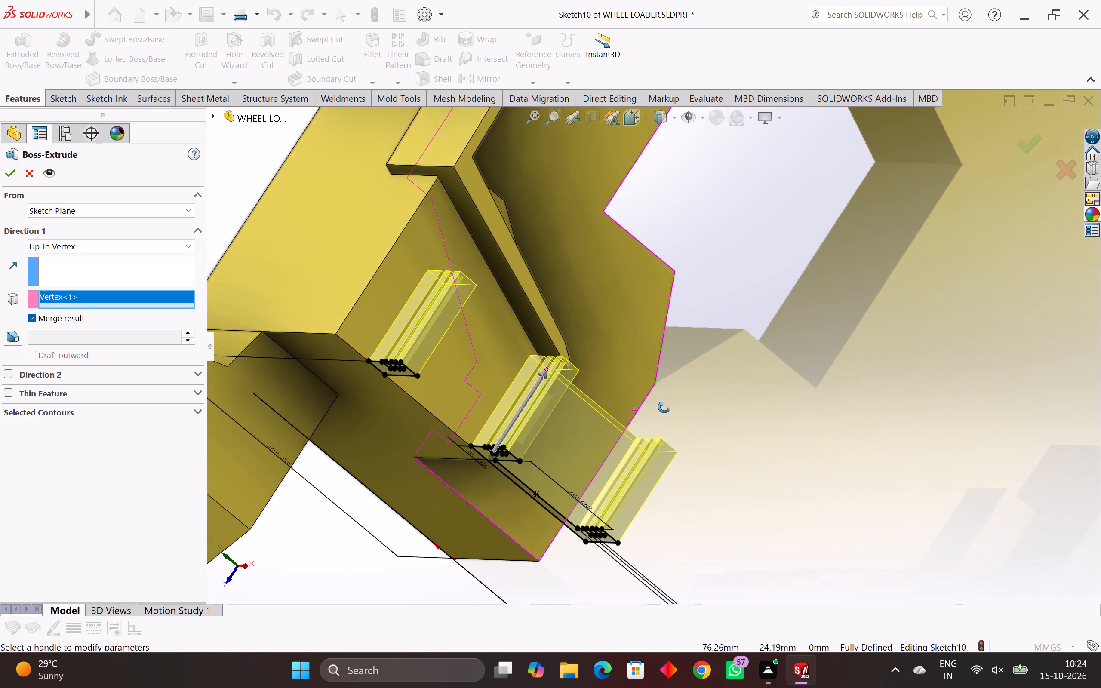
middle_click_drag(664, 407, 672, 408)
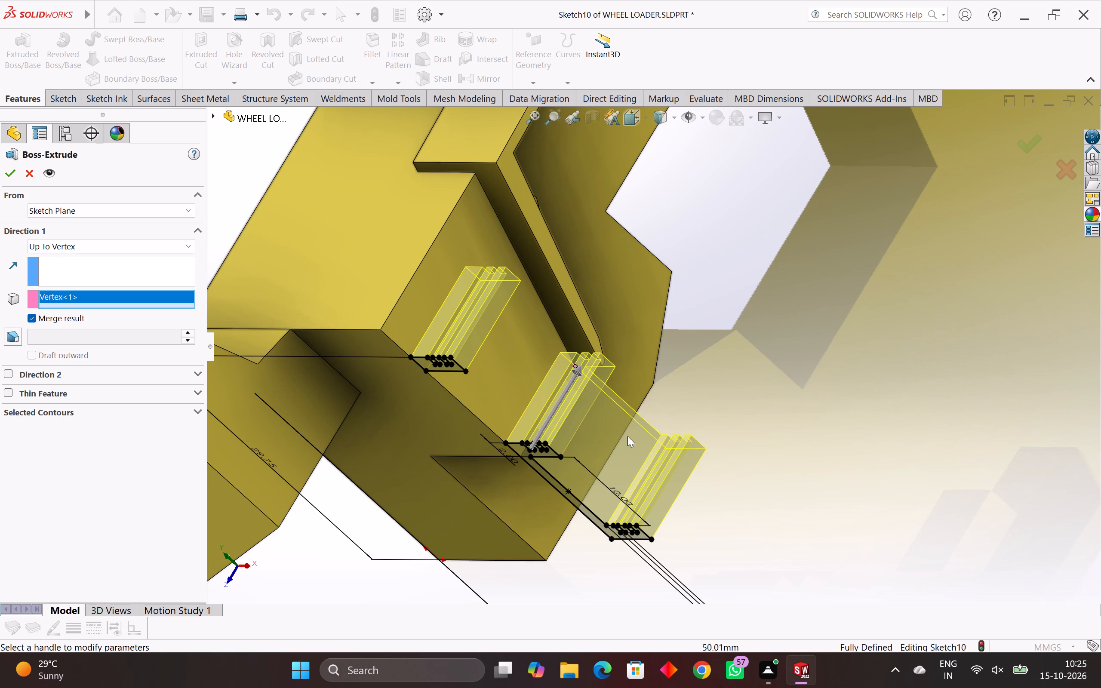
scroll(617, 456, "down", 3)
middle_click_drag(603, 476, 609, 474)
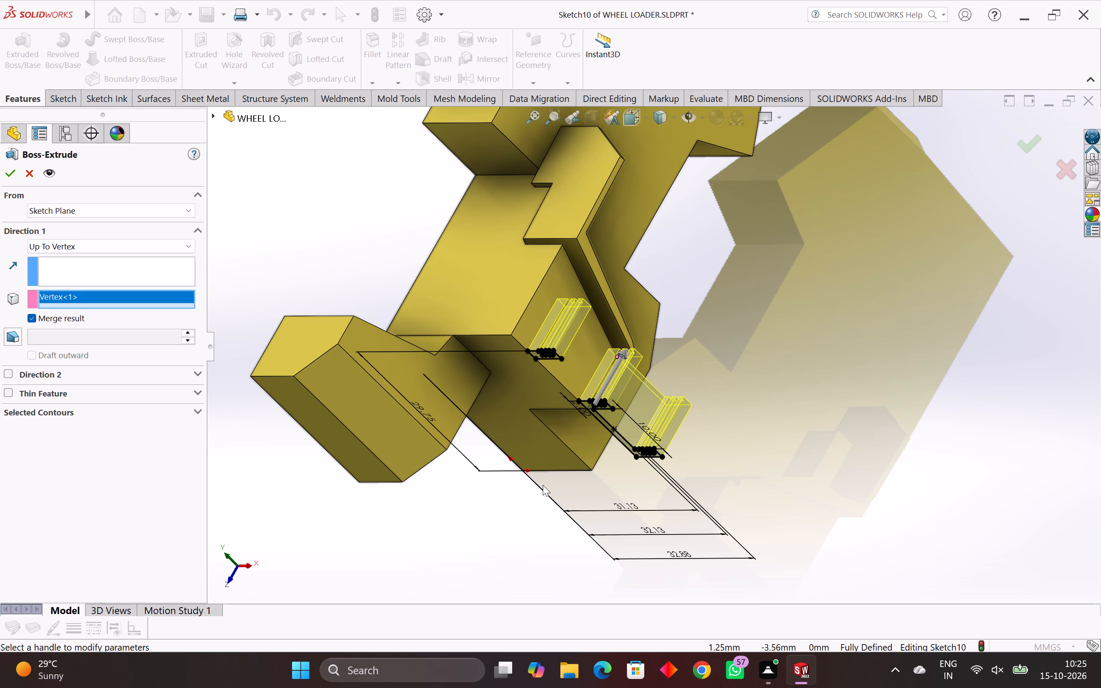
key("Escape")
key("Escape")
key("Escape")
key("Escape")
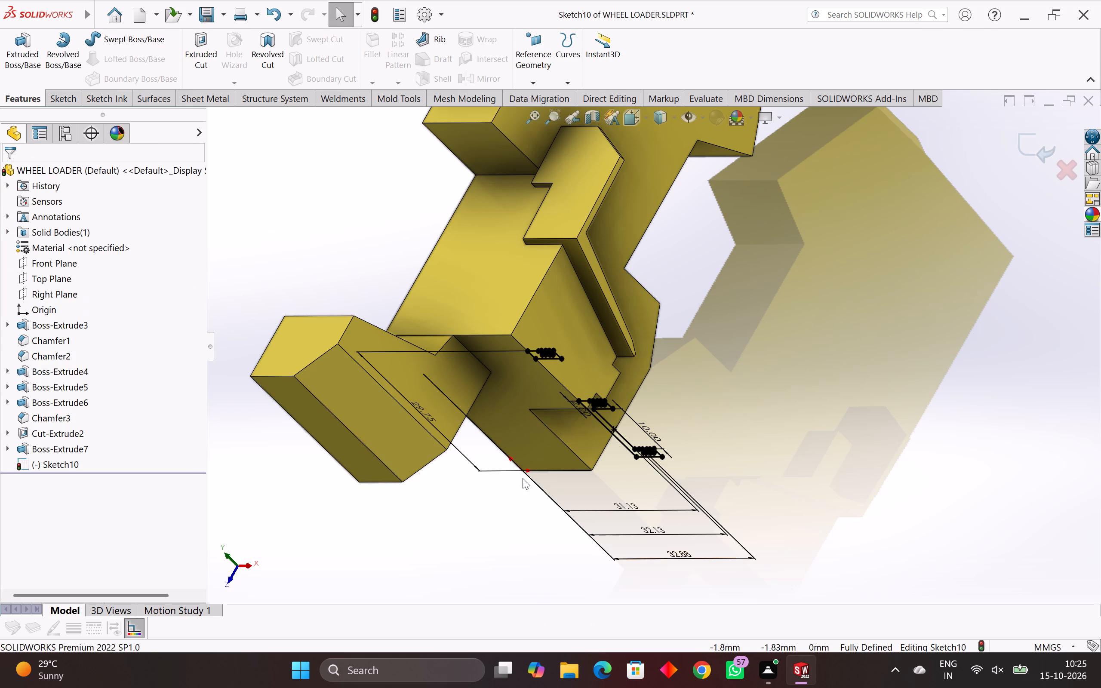
Delete the vertical dimension locating the topmost notched arm from the body's bottom edge.
middle_click_drag(523, 478, 587, 359)
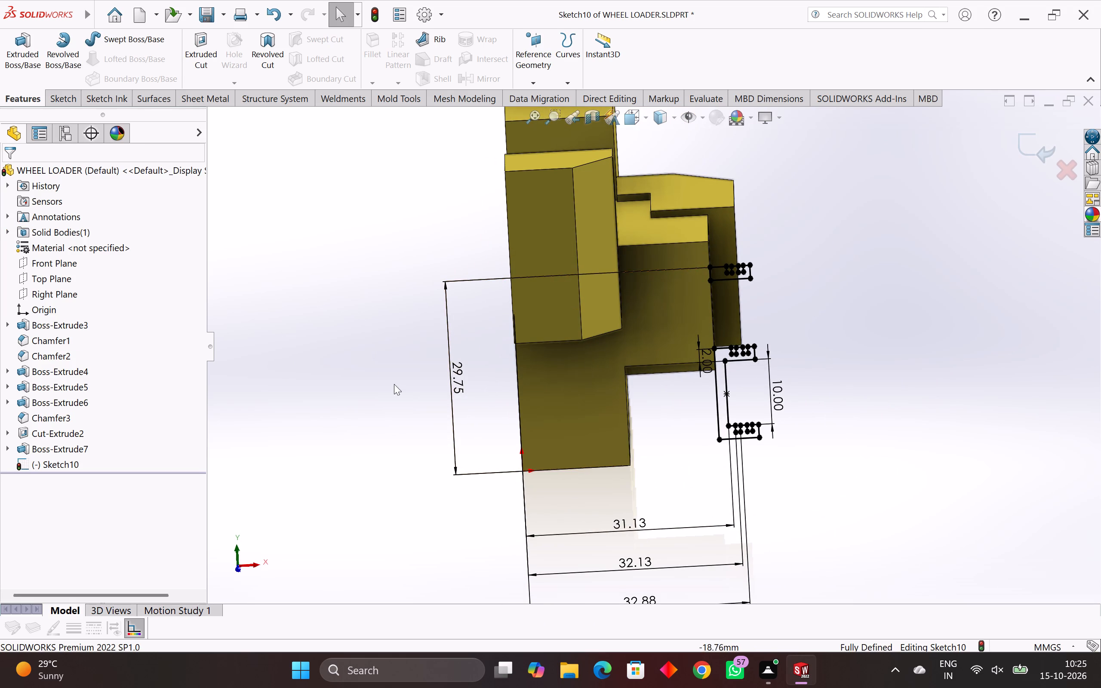
left_click(457, 395)
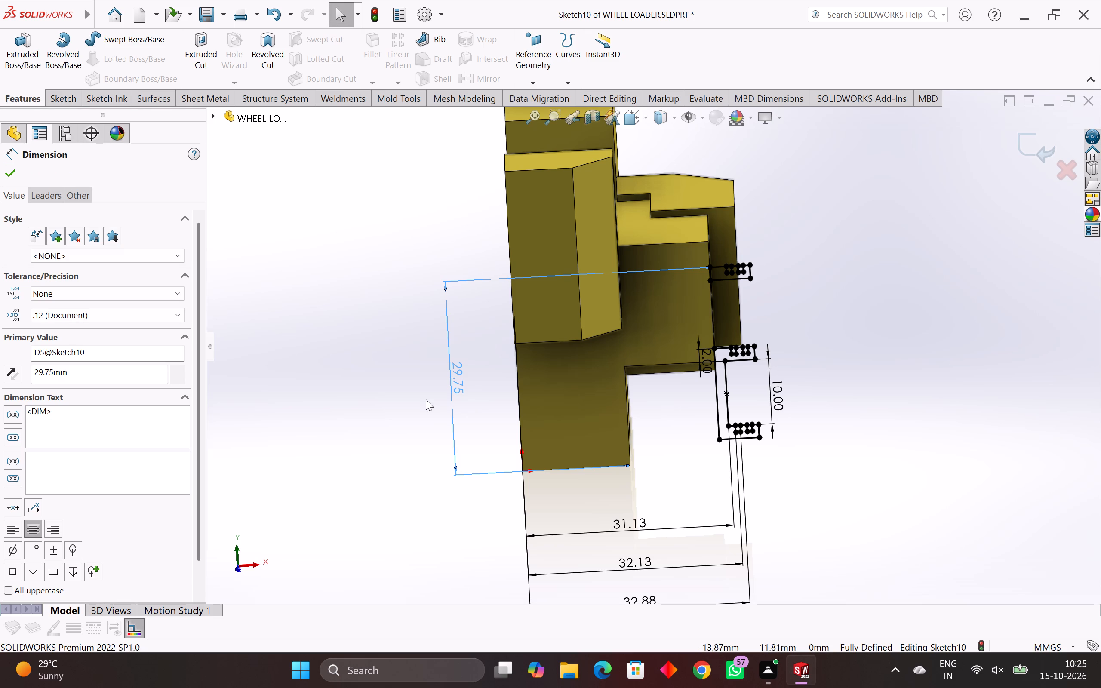
key("Delete")
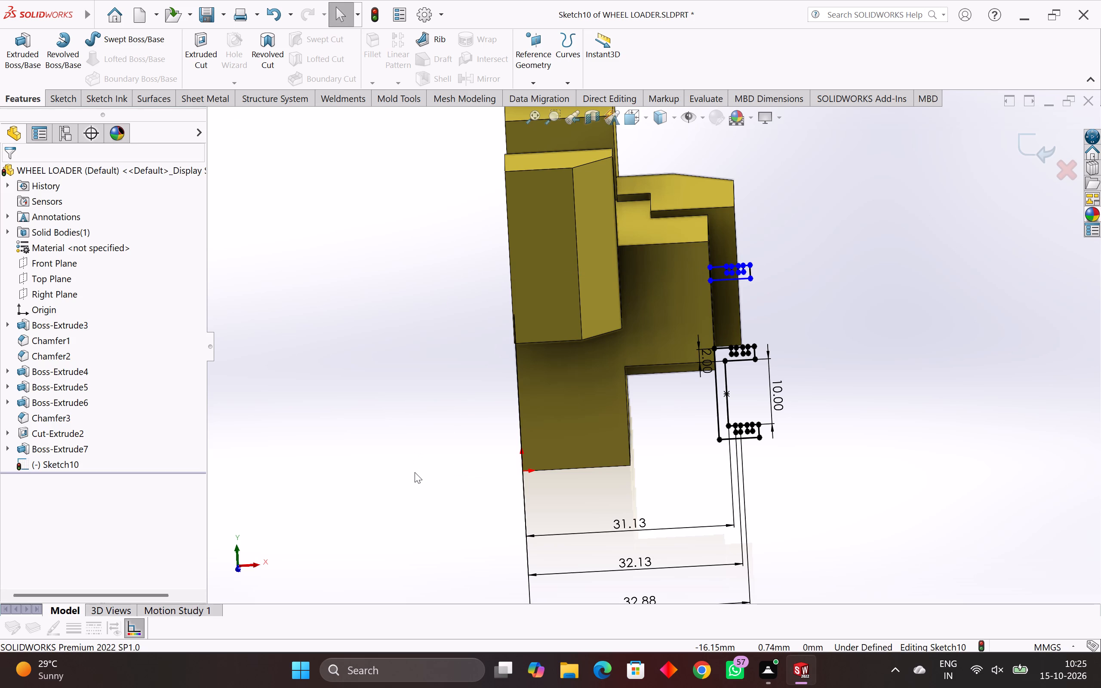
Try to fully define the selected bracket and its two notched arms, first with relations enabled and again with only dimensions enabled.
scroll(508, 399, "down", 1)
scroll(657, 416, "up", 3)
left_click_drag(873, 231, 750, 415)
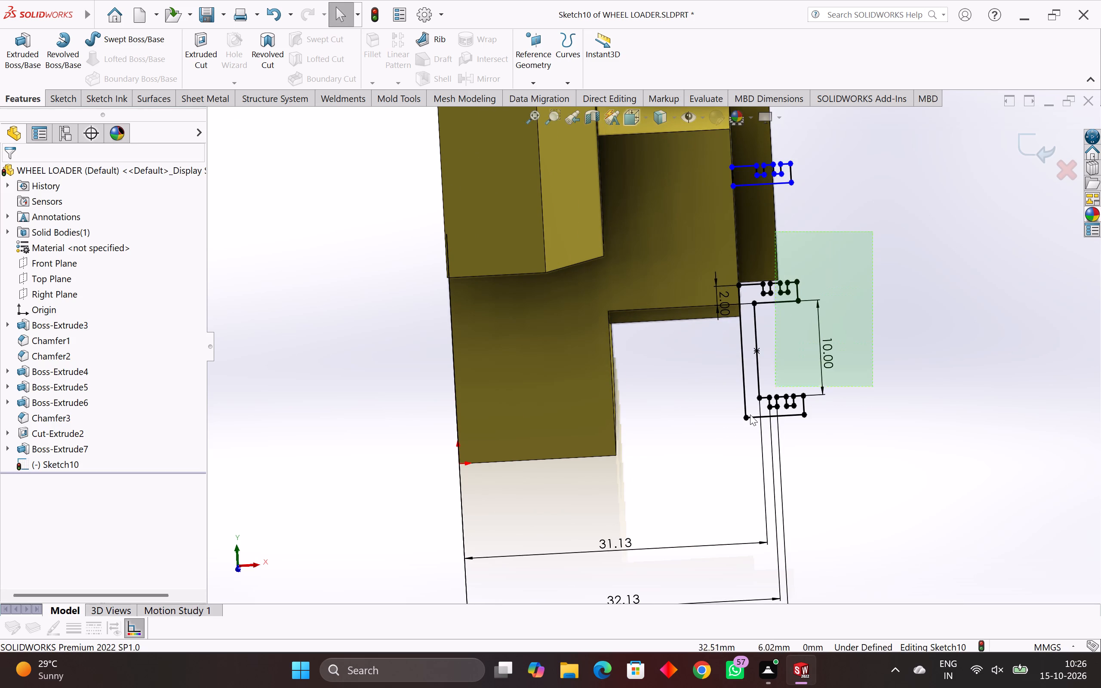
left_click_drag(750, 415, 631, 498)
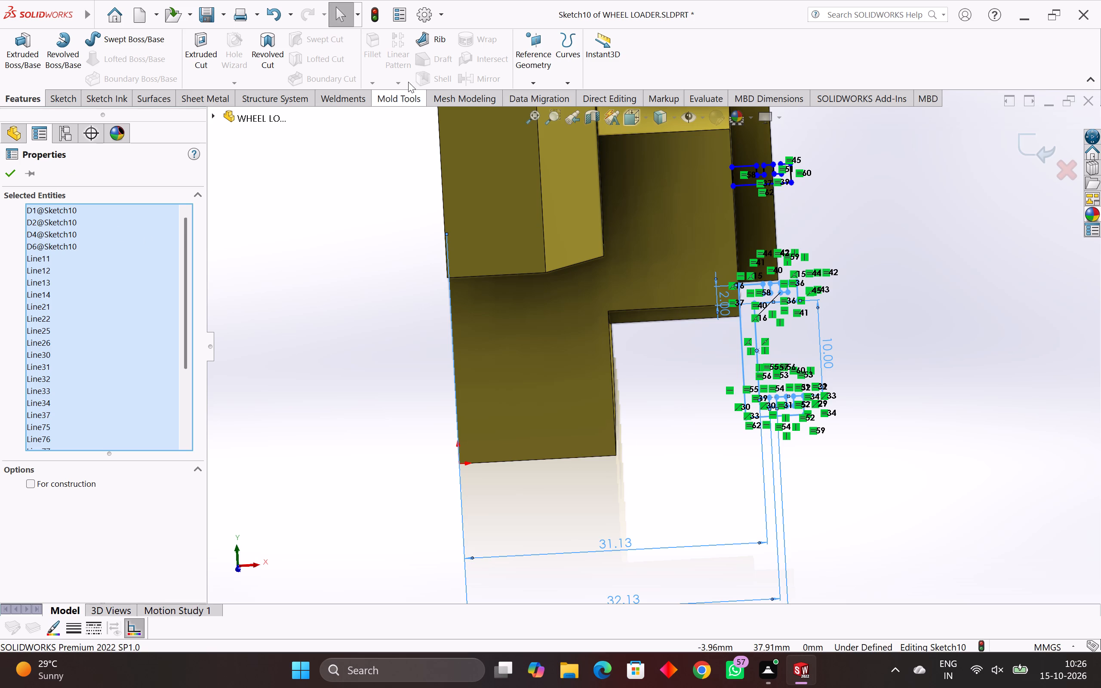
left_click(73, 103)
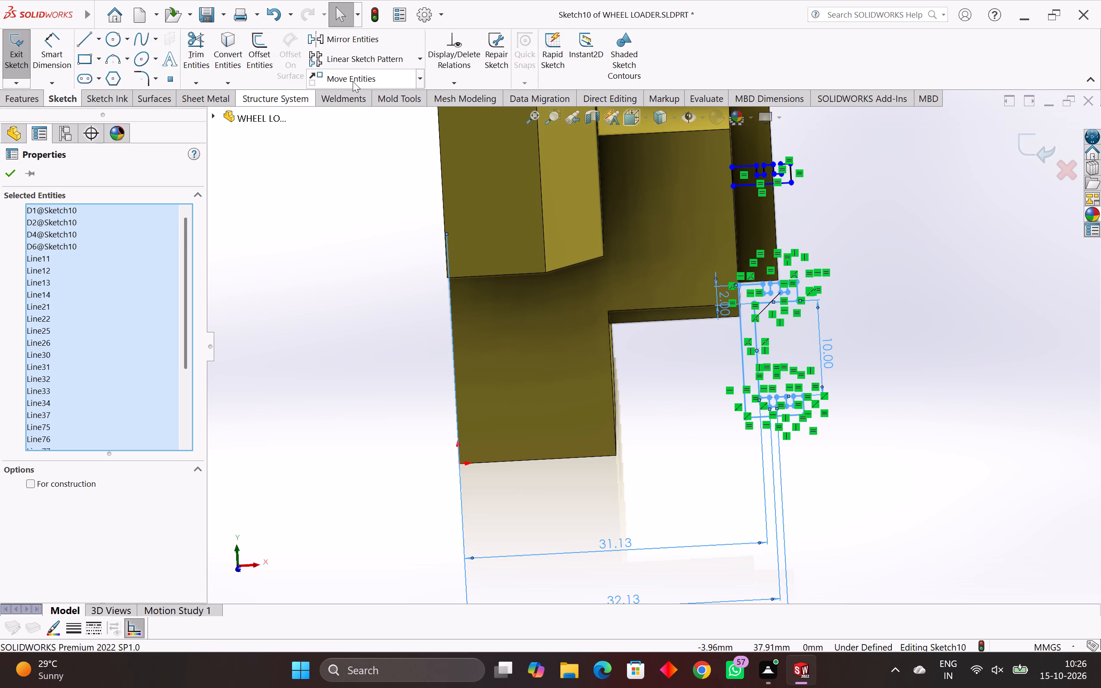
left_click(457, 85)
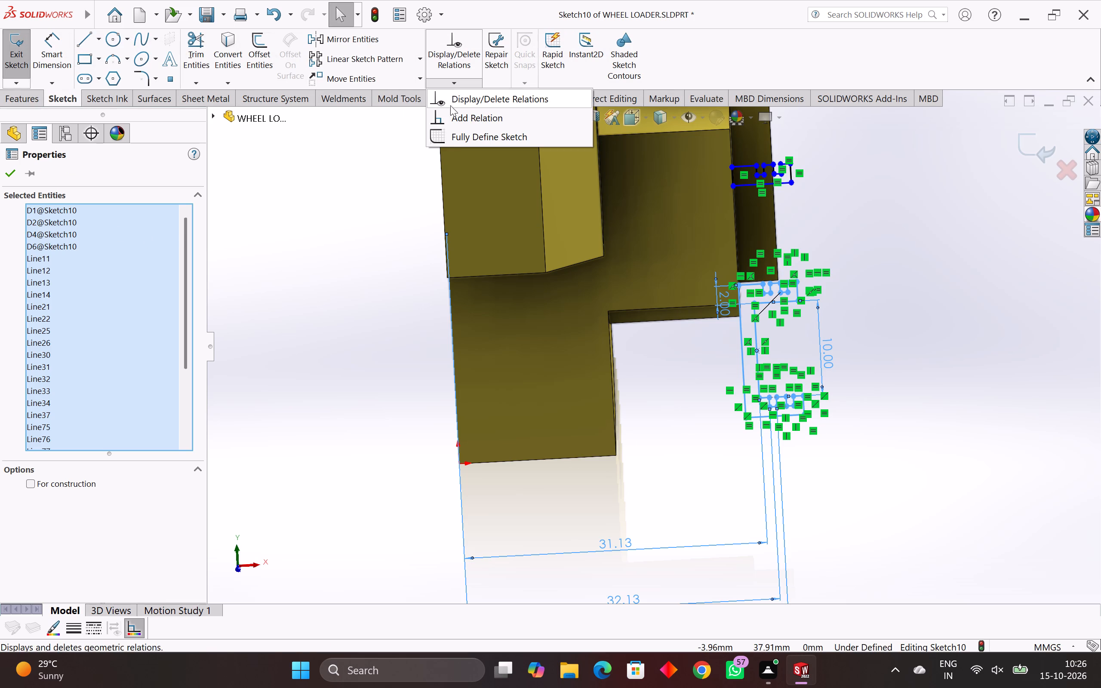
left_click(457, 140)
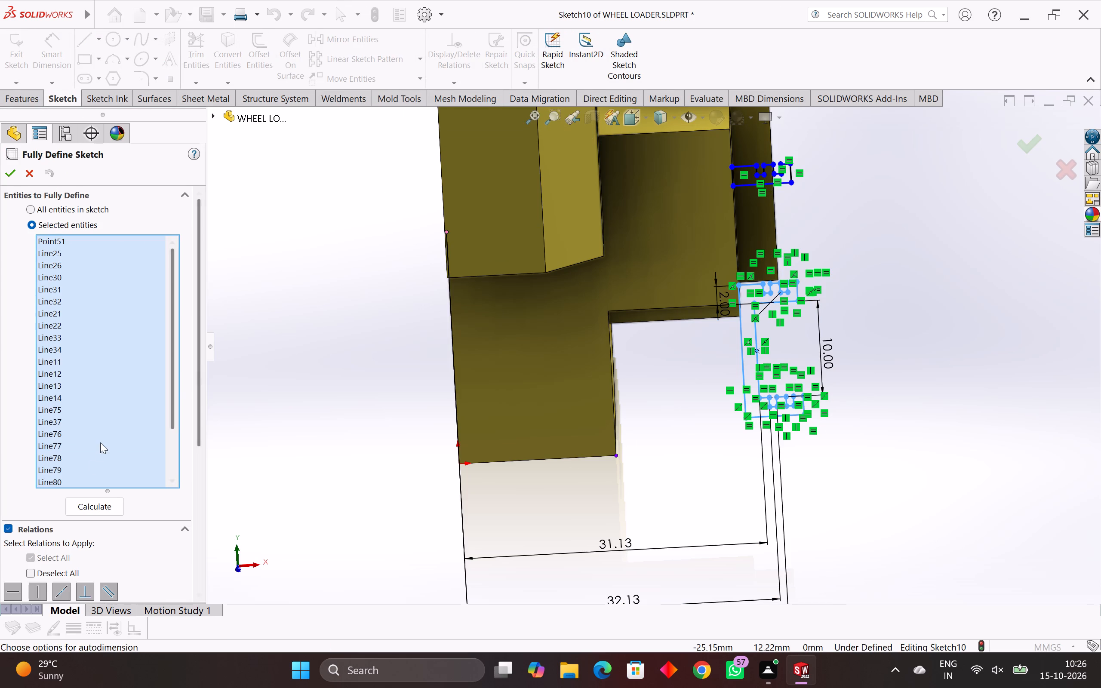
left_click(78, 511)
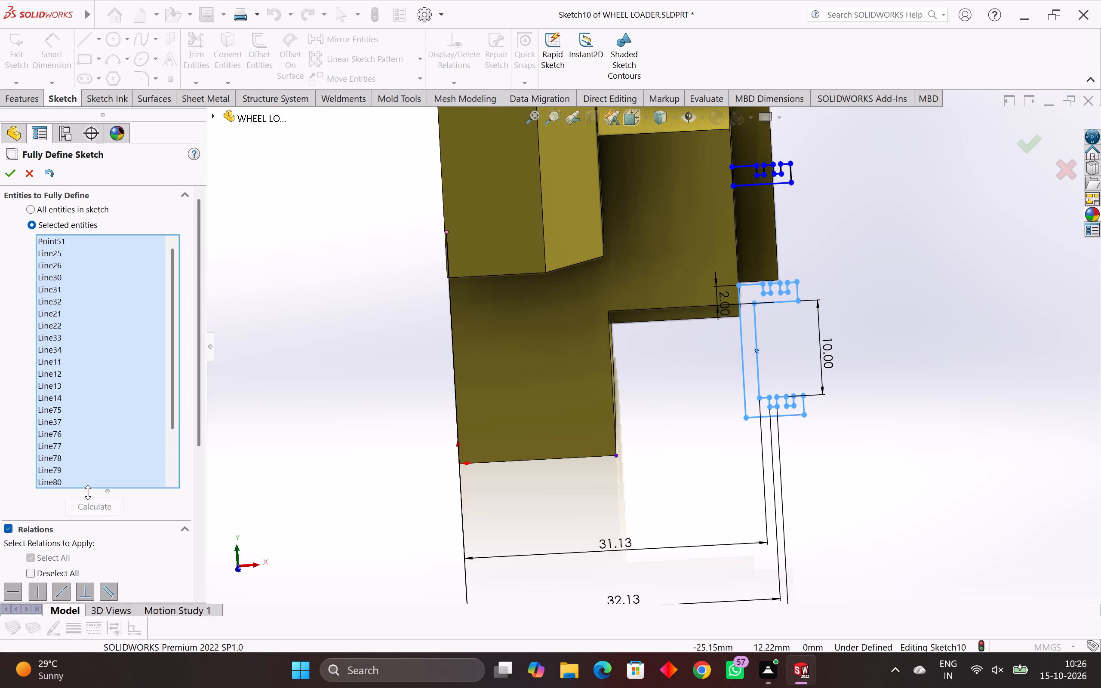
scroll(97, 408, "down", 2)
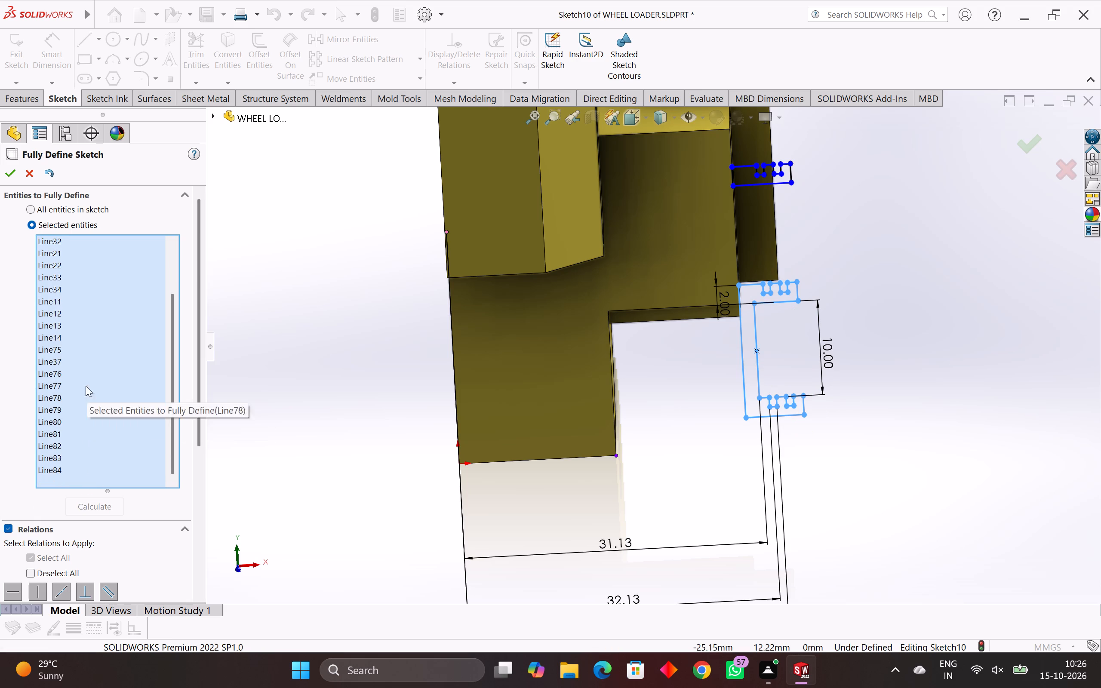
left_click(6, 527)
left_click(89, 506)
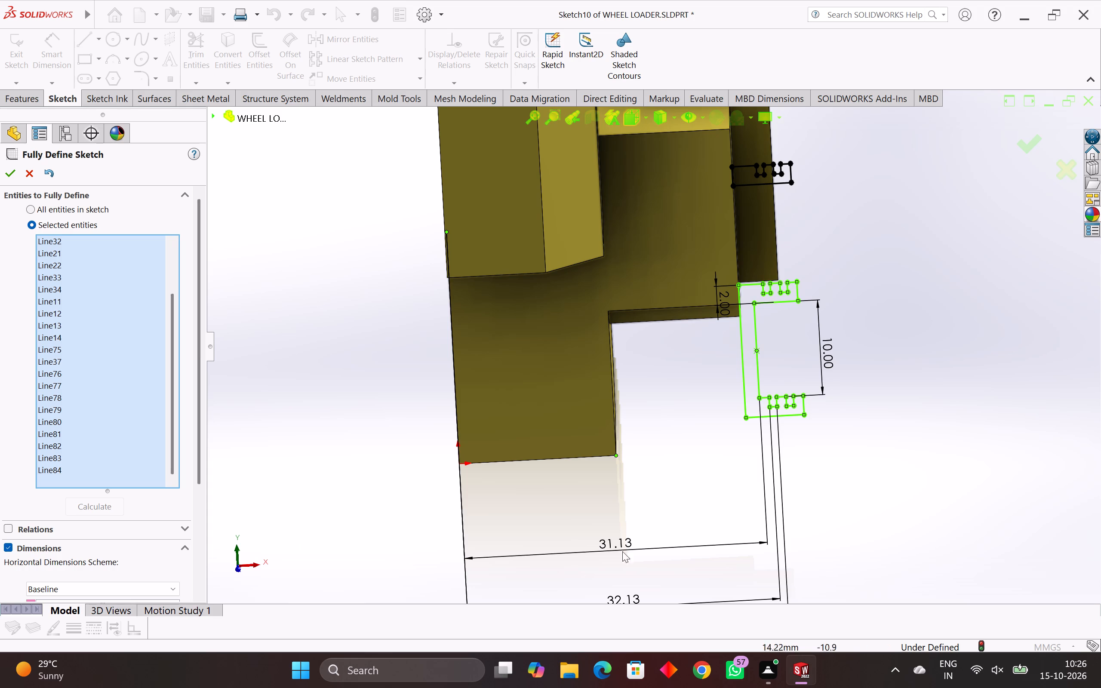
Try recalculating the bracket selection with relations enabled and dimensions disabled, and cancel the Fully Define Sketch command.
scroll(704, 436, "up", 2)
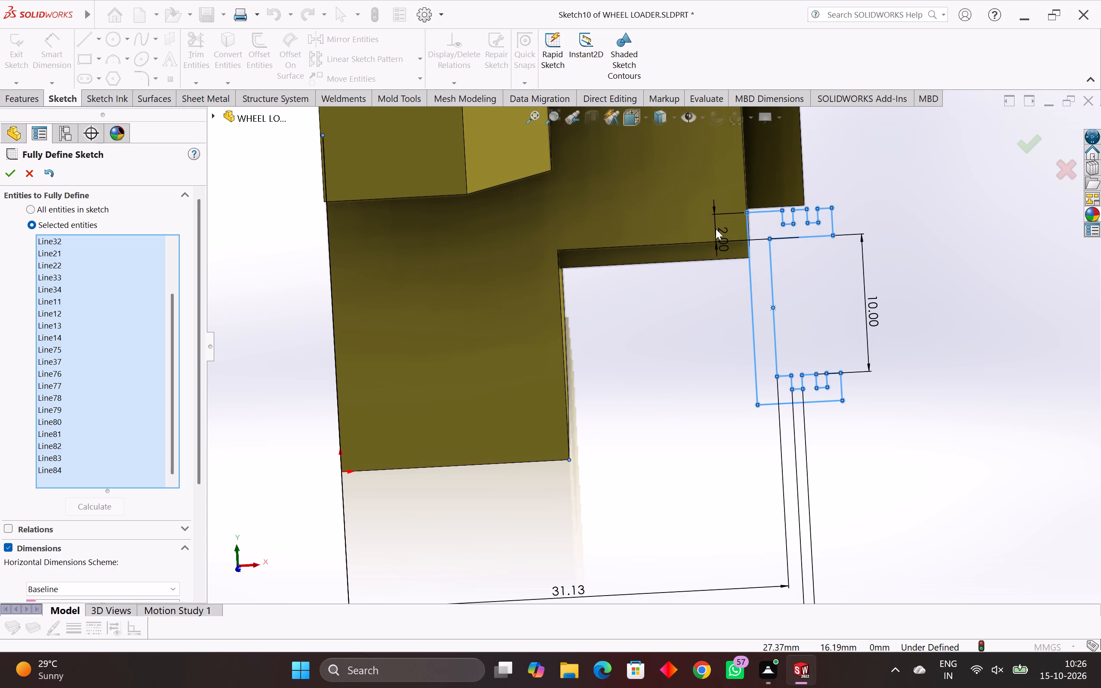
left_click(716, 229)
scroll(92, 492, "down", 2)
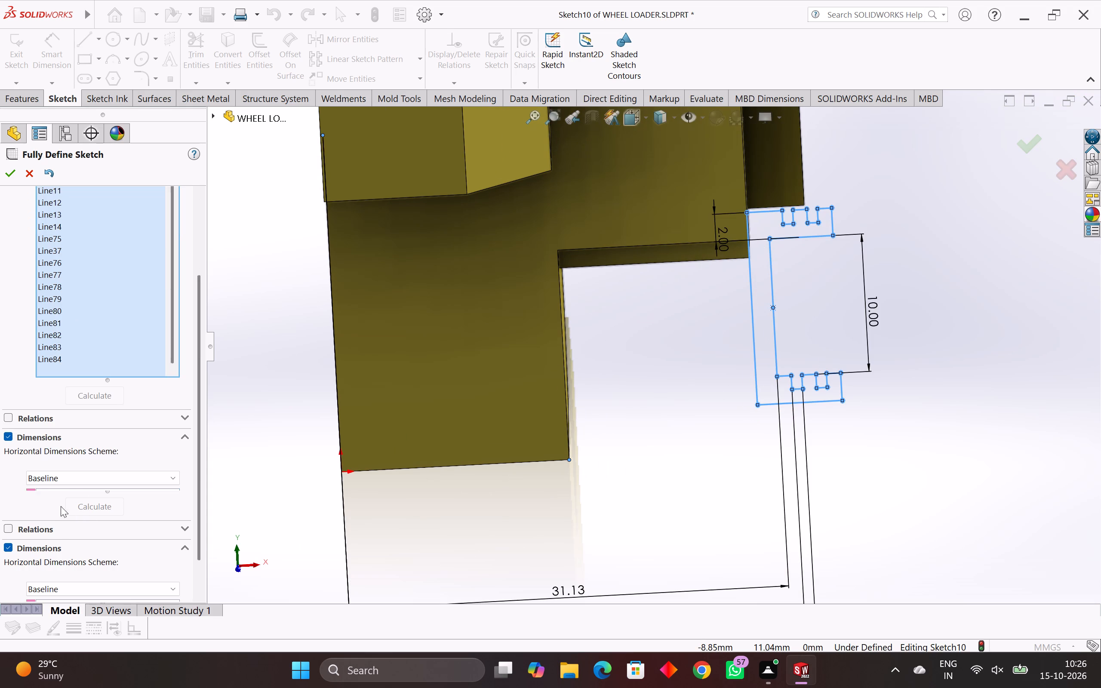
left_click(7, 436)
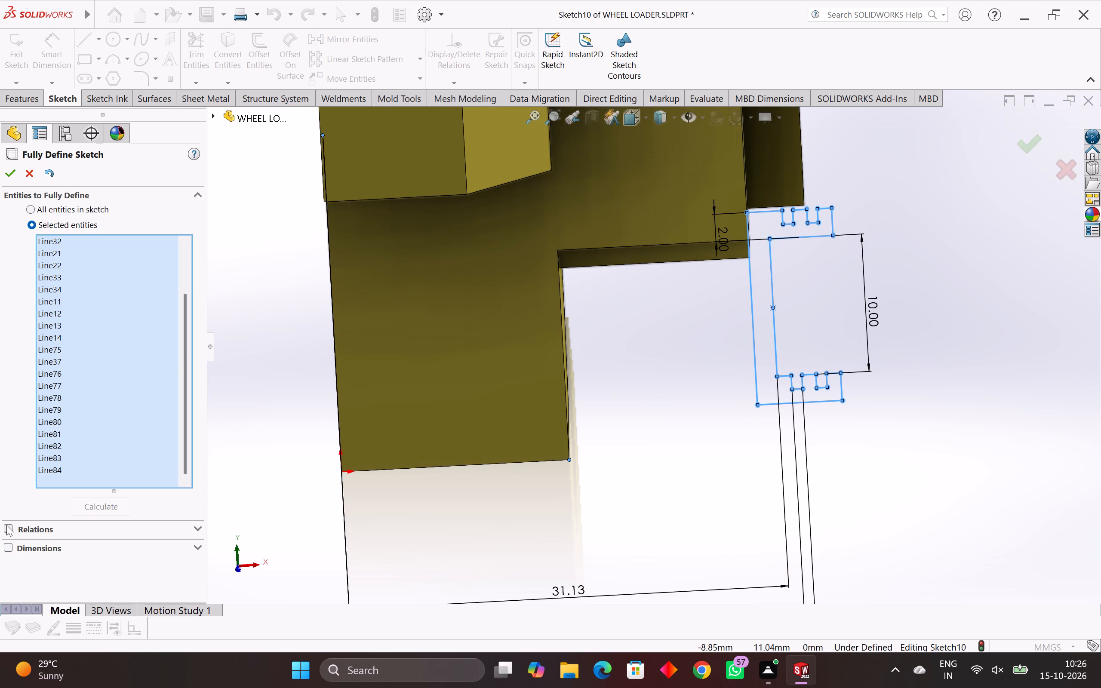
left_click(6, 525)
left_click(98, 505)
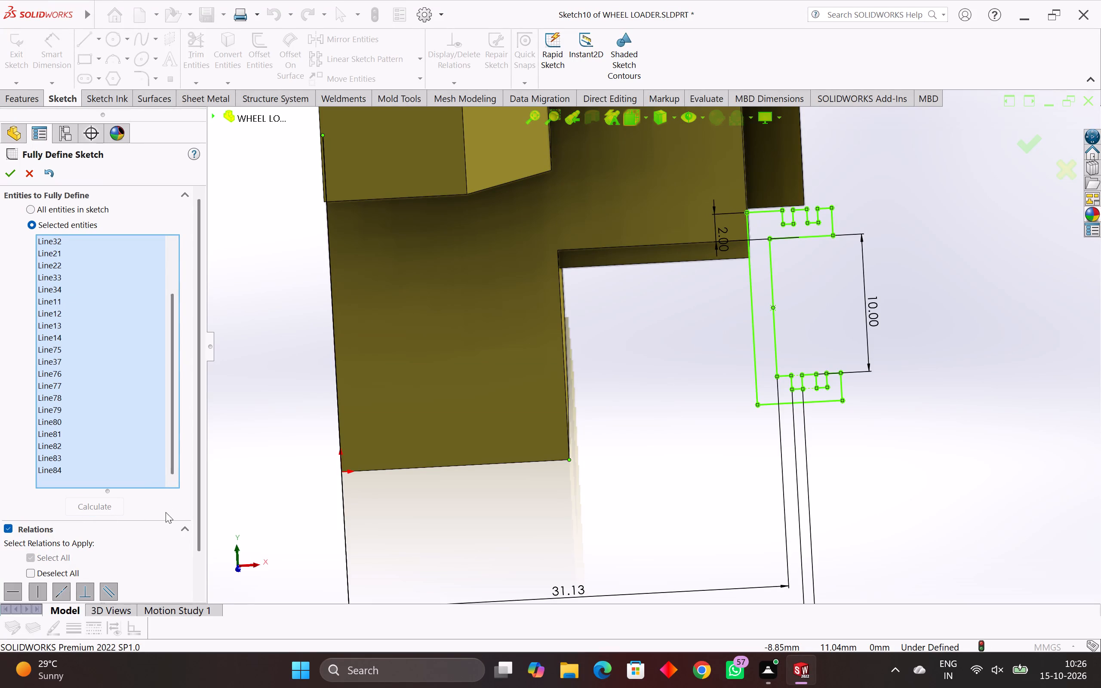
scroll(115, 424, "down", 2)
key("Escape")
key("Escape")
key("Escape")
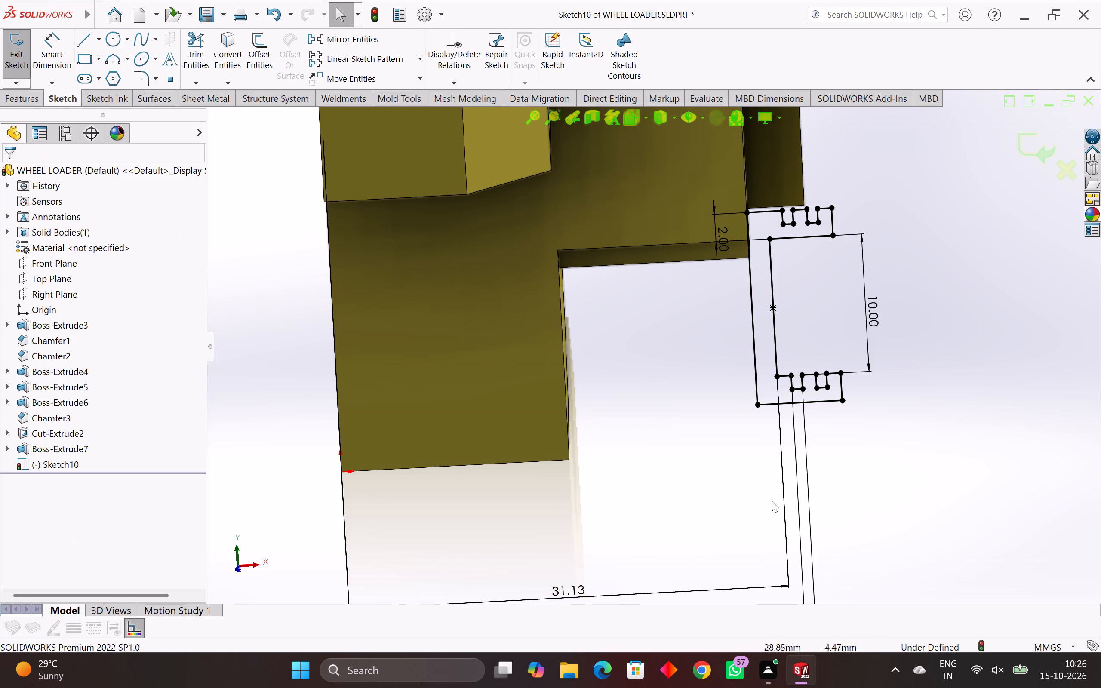
Delete the bracket's 10 mm and 2 mm vertical dimensions and all the horizontal dimensions locating the notches from the body's edge.
left_click(873, 315)
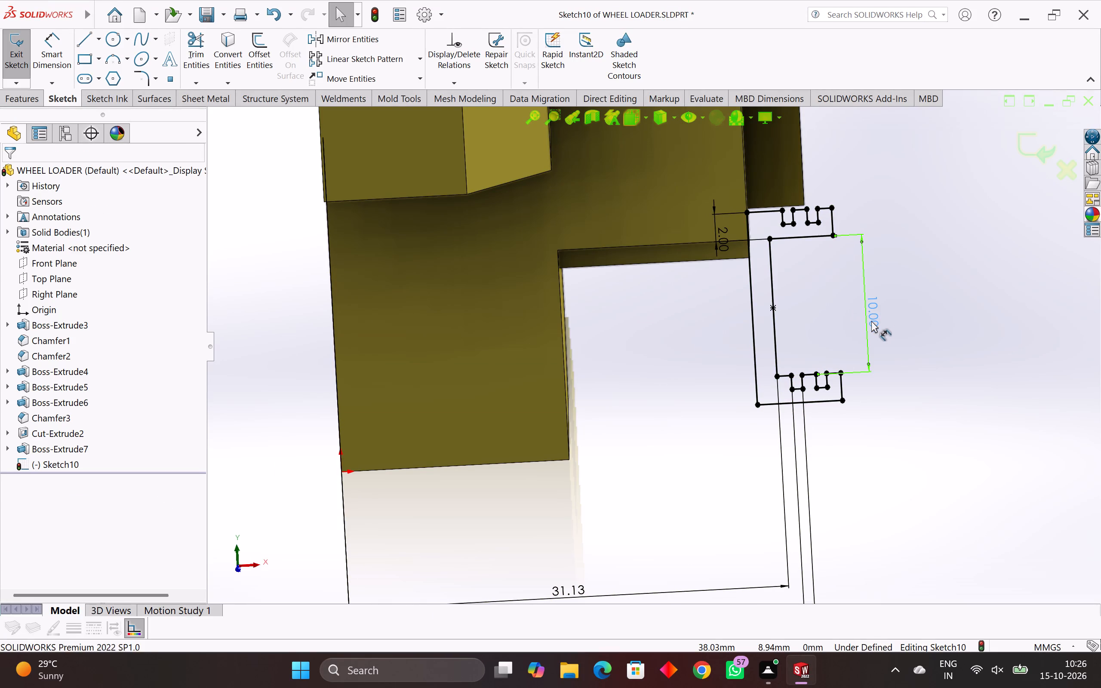
key("Delete")
left_click(723, 231)
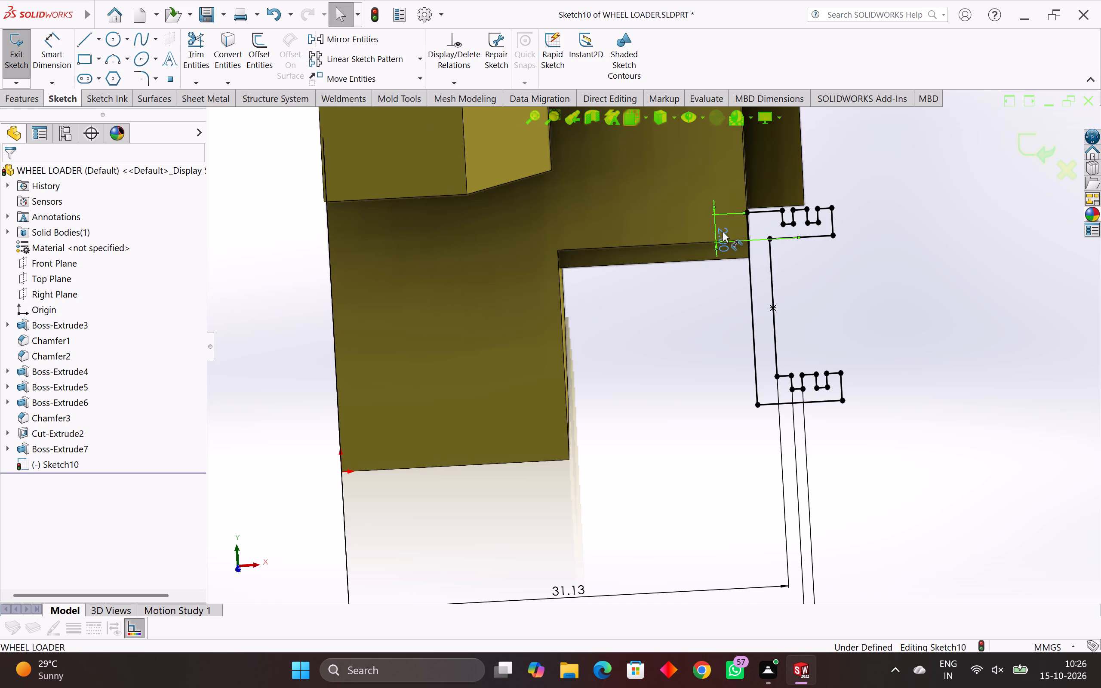
key("Delete")
scroll(709, 404, "down", 4)
left_click_drag(670, 432, 558, 602)
key("Delete")
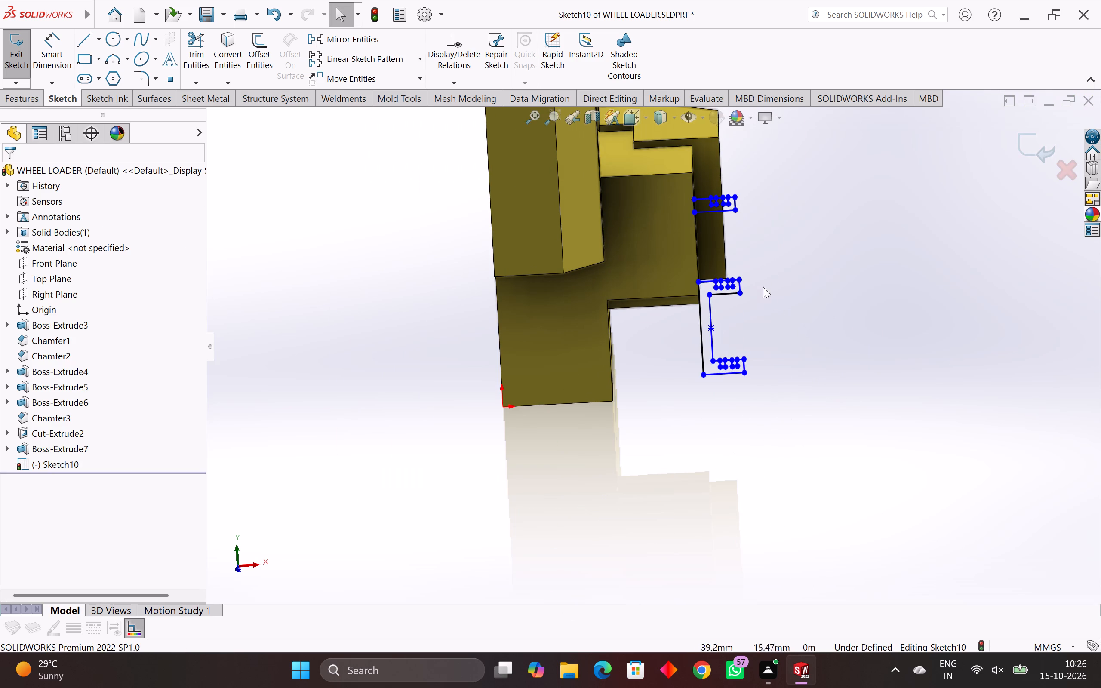
Fully define the selected bracket and its two notched arms with both automatic relations and dimensions enabled.
left_click_drag(757, 264, 671, 477)
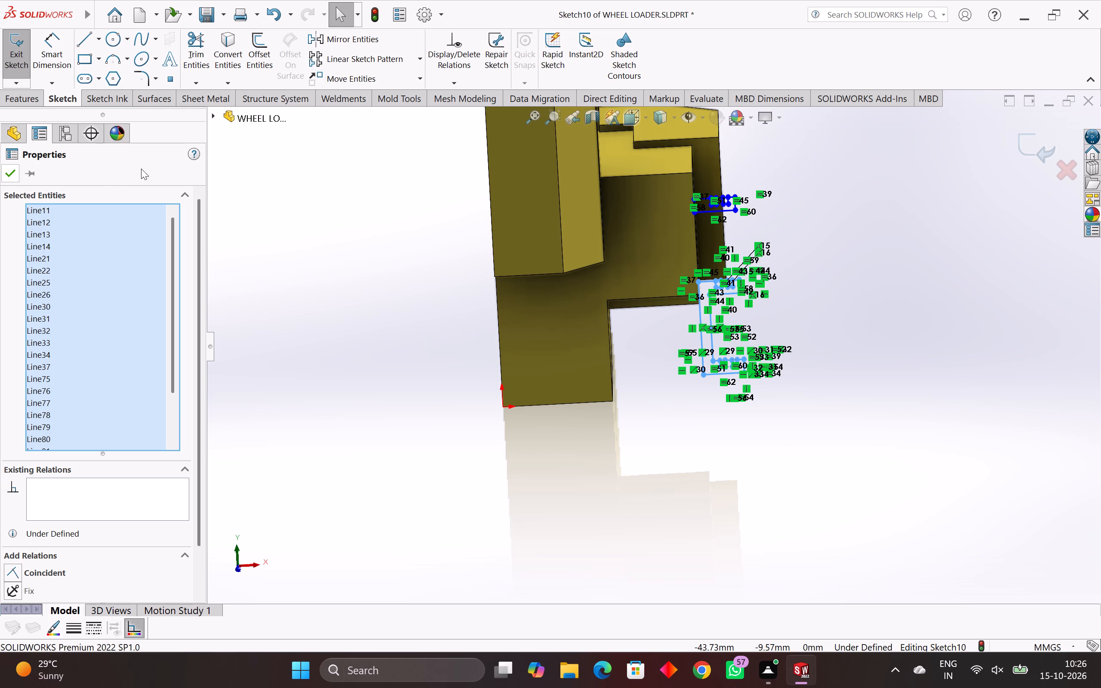
left_click(453, 85)
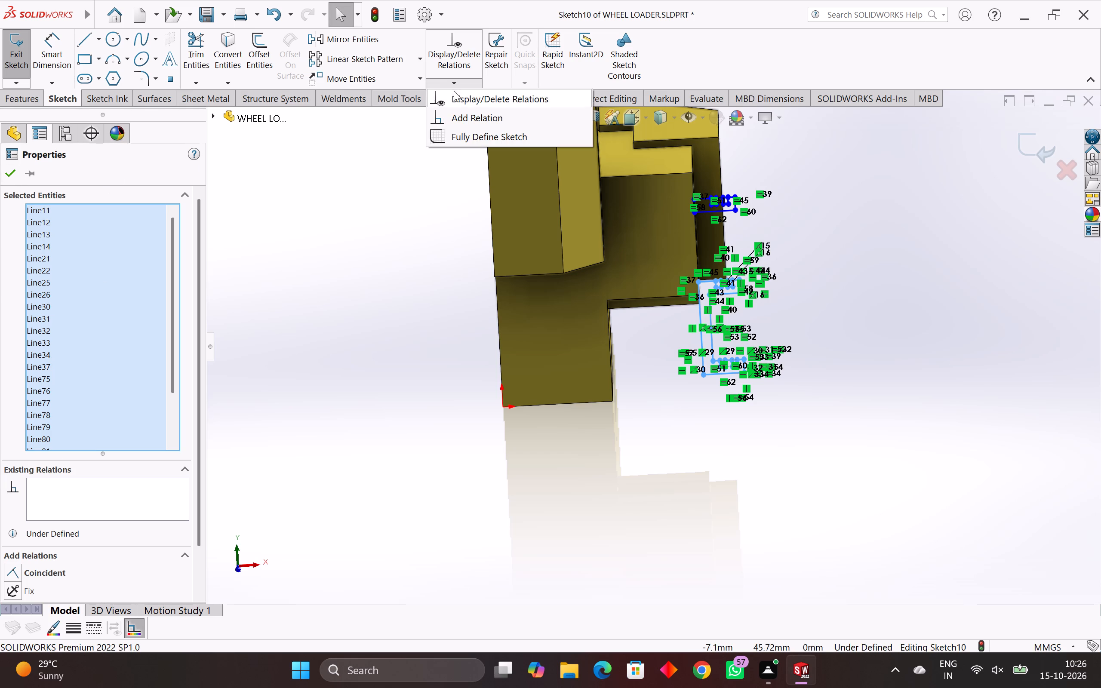
left_click(465, 142)
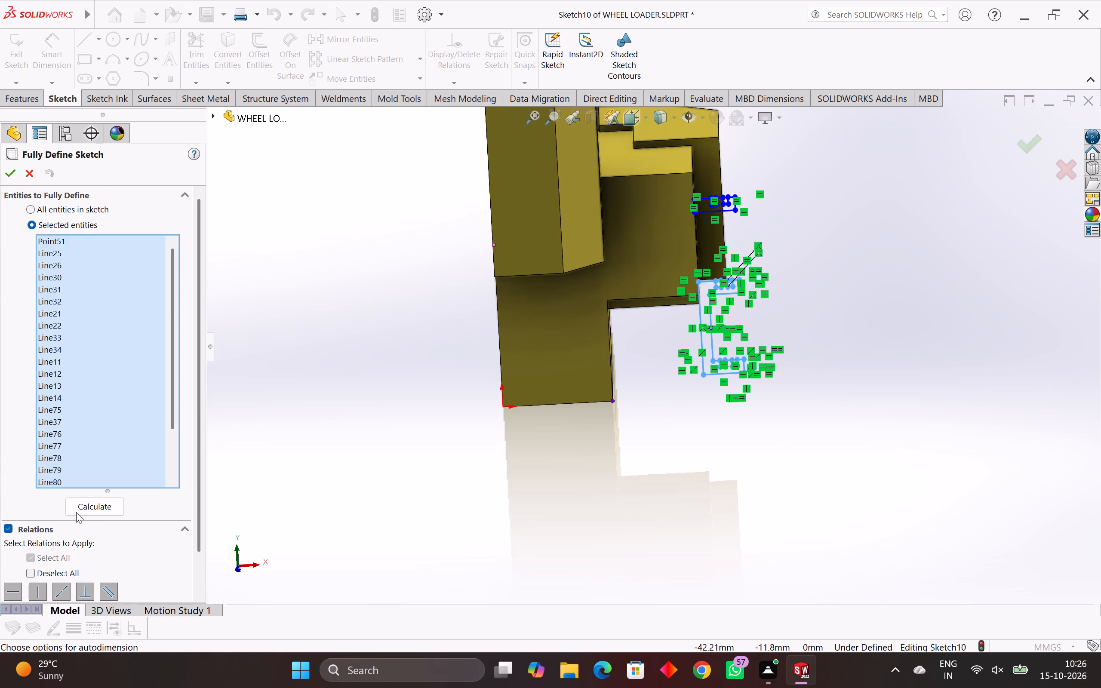
left_click(93, 510)
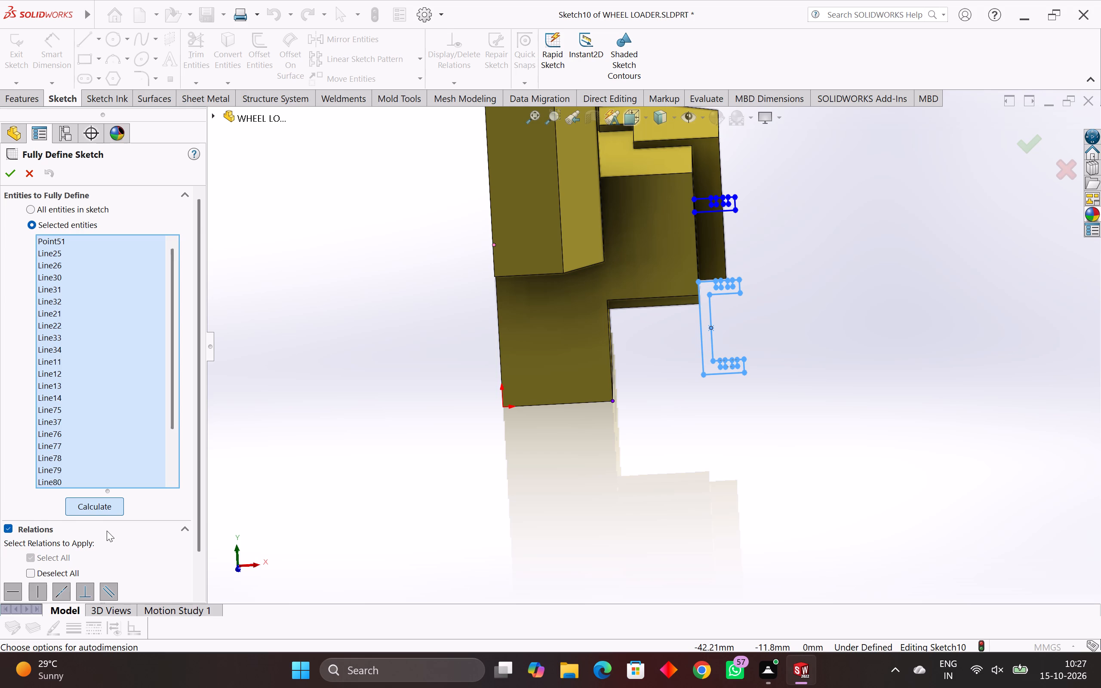
scroll(106, 526, "down", 4)
scroll(25, 537, "down", 4)
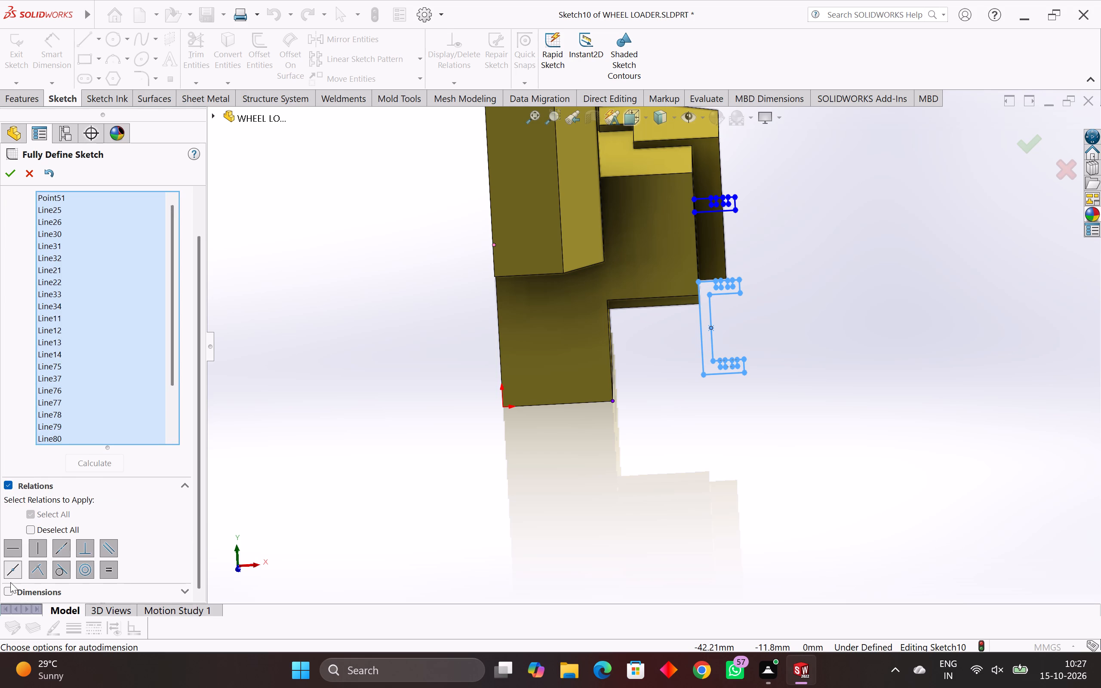
left_click(9, 588)
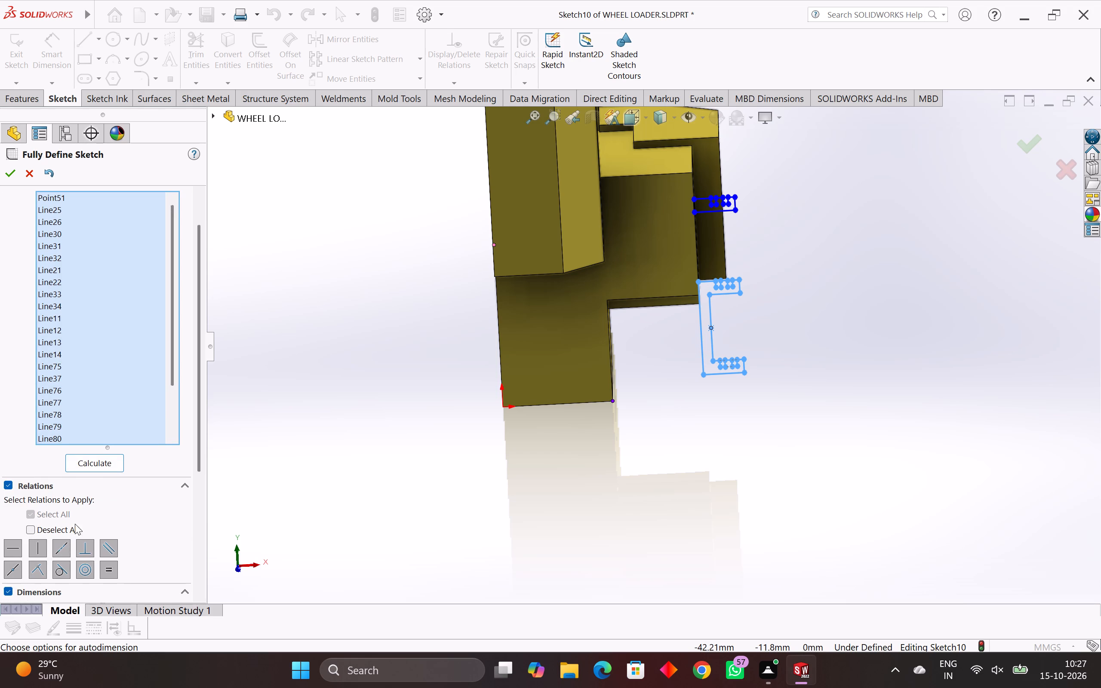
left_click(99, 466)
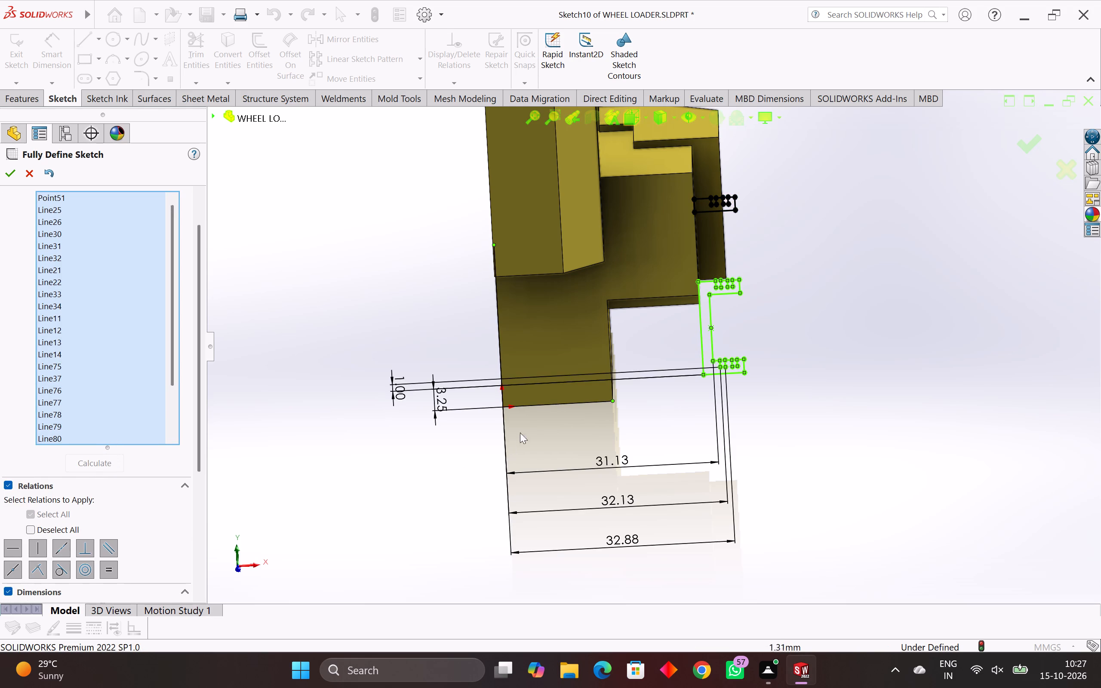
scroll(624, 397, "up", 3)
scroll(686, 339, "down", 3)
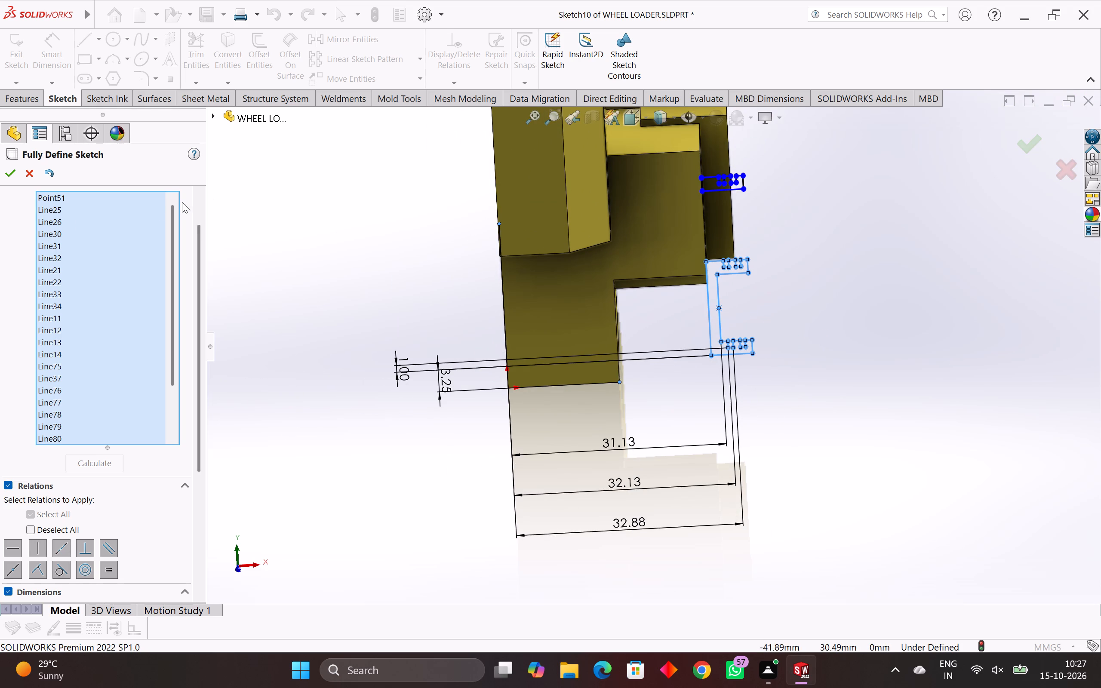
left_click(12, 173)
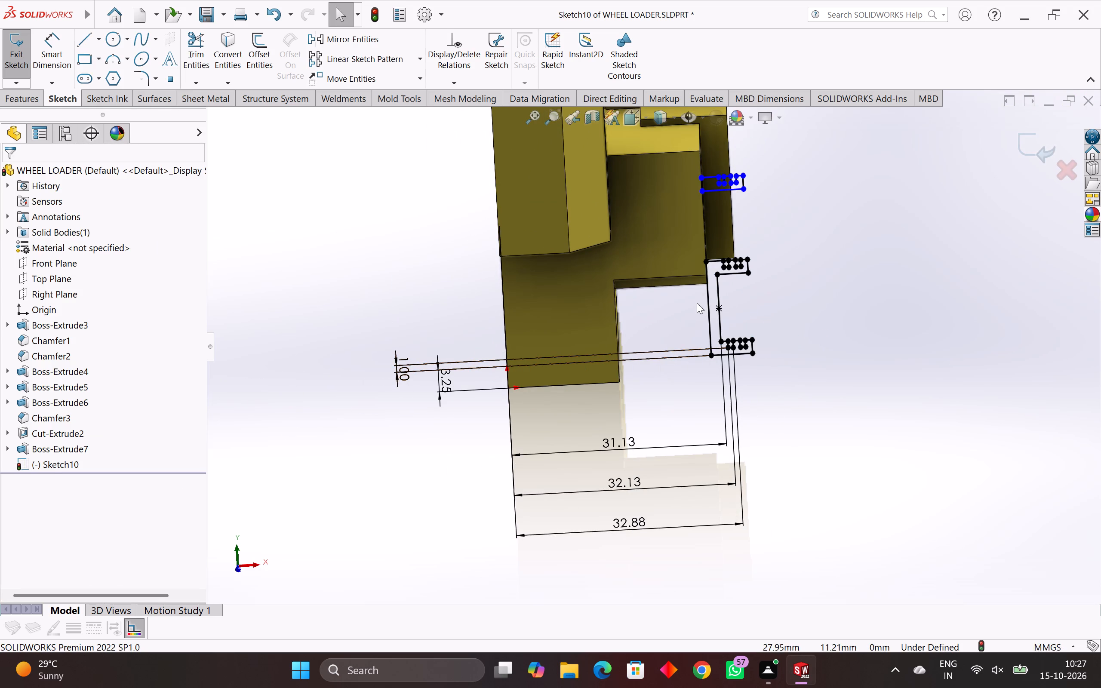
Fully define the topmost notched arm's selected lines with automatic relations and baseline dimensions.
scroll(711, 305, "up", 6)
middle_click_drag(712, 305, 690, 332)
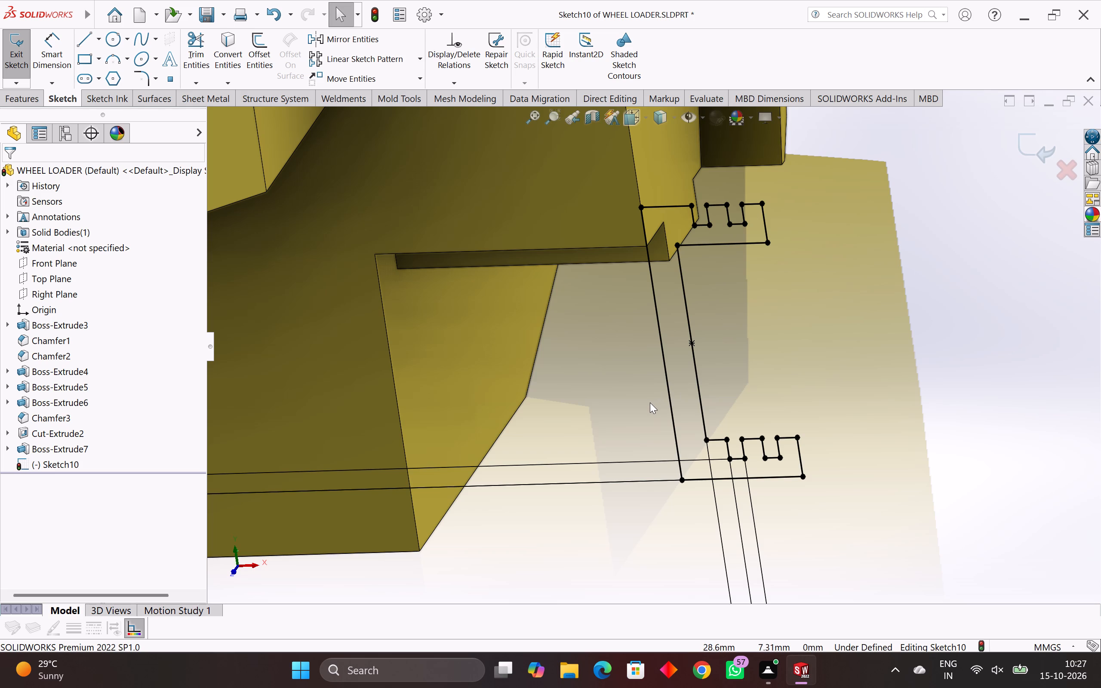
scroll(697, 432, "down", 3)
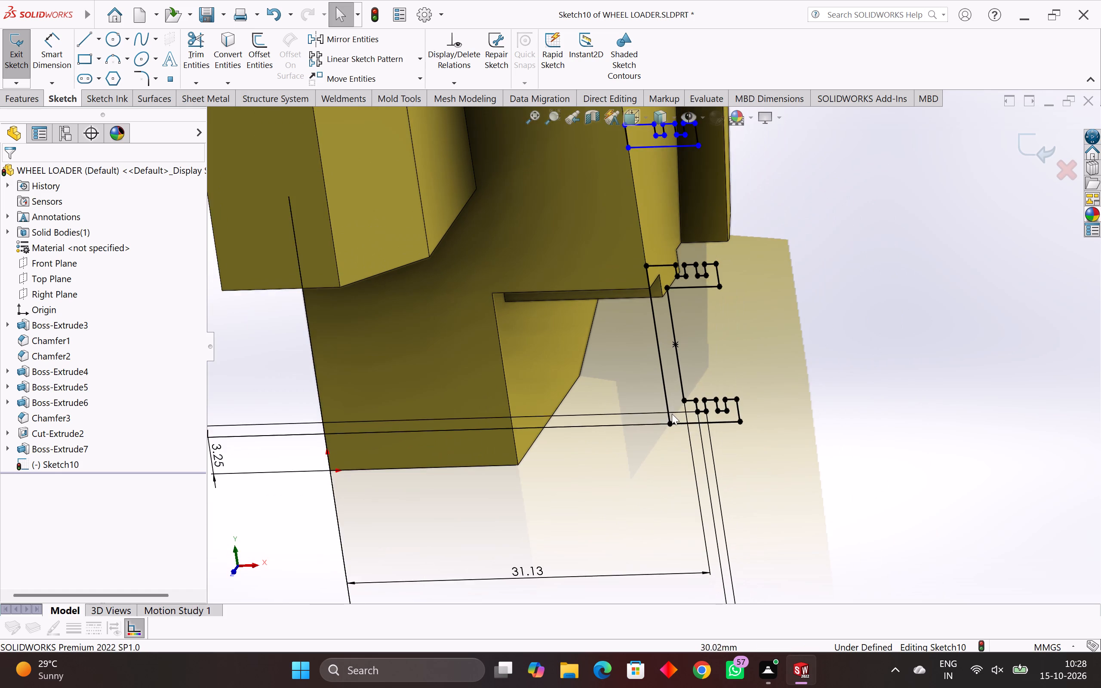
scroll(664, 411, "down", 4)
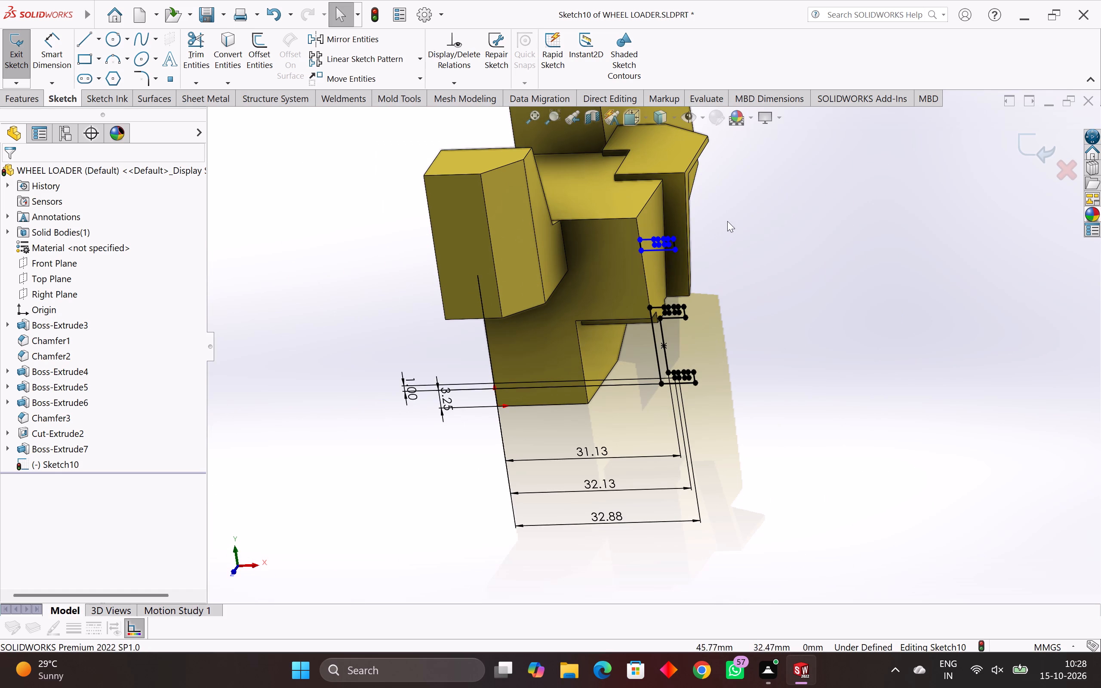
left_click_drag(726, 220, 621, 267)
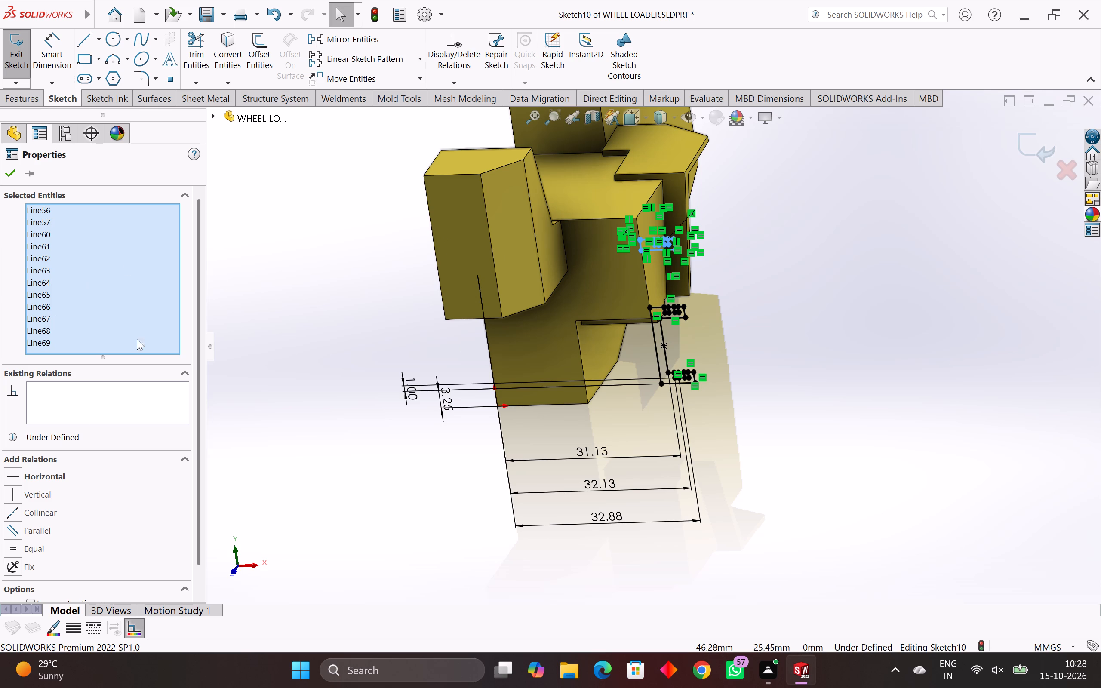
left_click(457, 83)
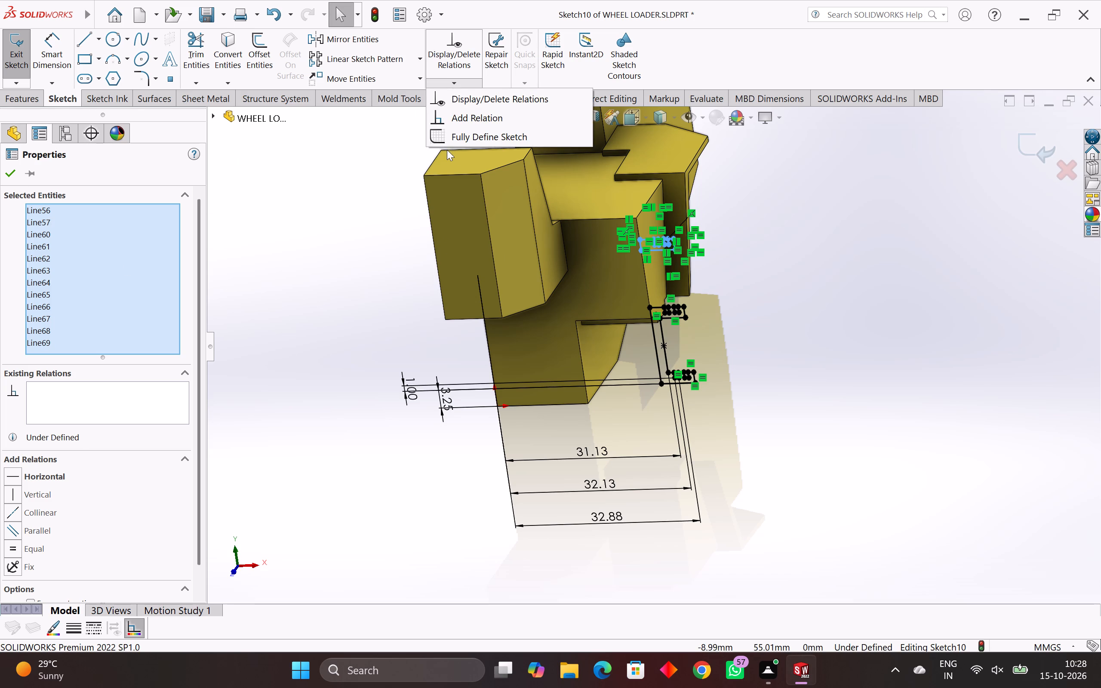
left_click(472, 138)
left_click(88, 408)
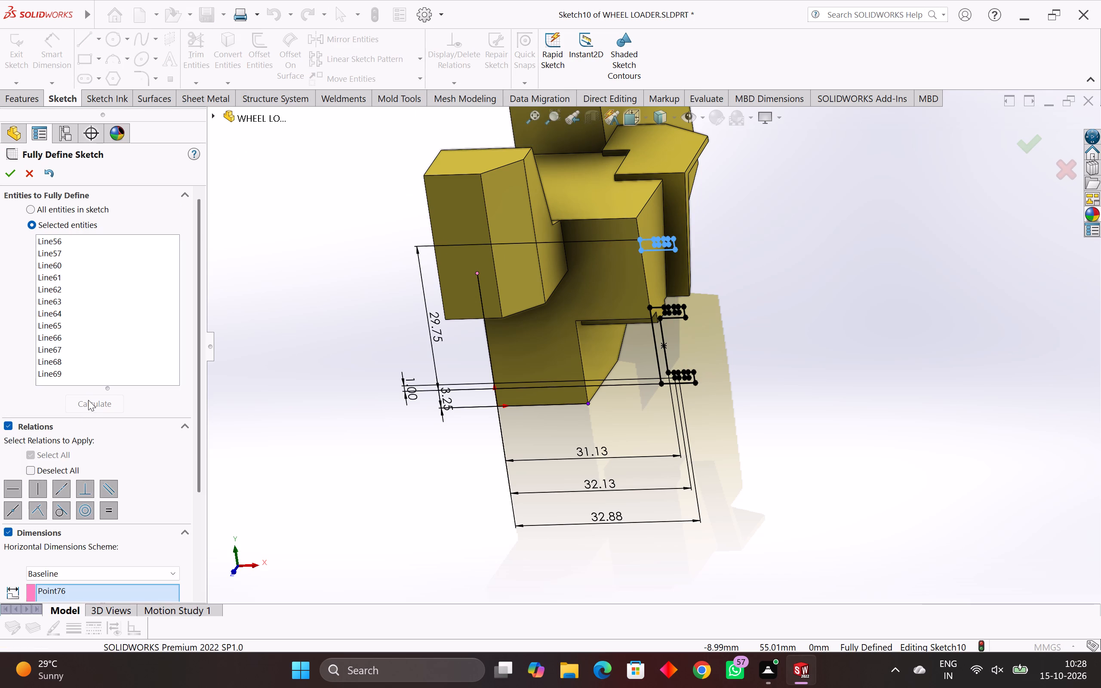
left_click(11, 174)
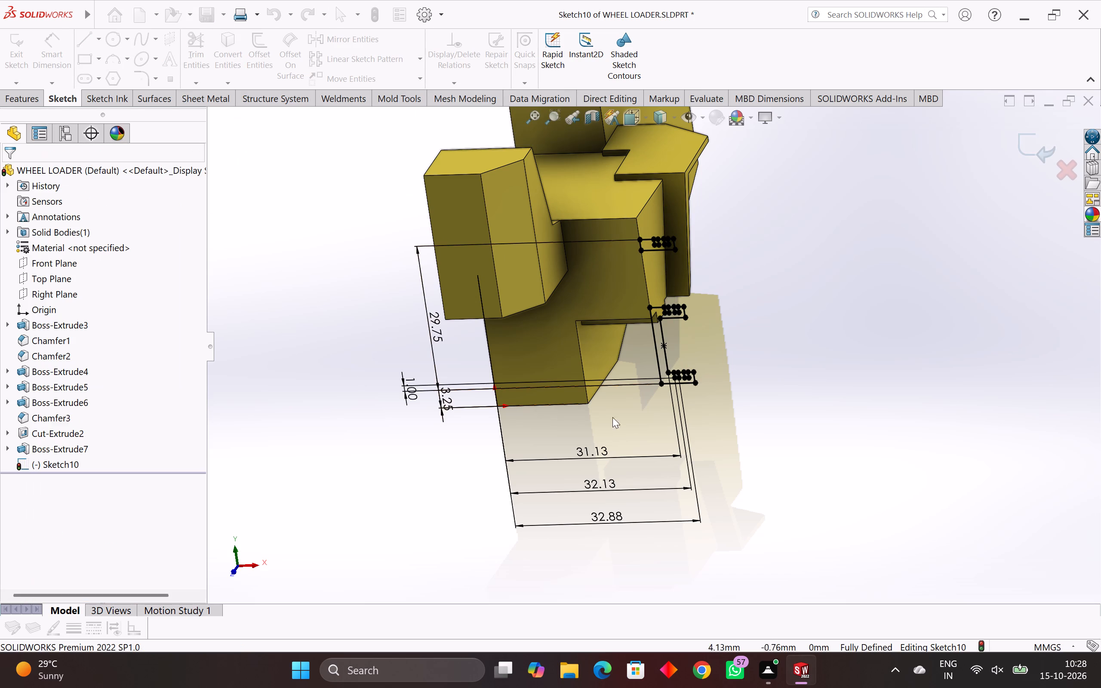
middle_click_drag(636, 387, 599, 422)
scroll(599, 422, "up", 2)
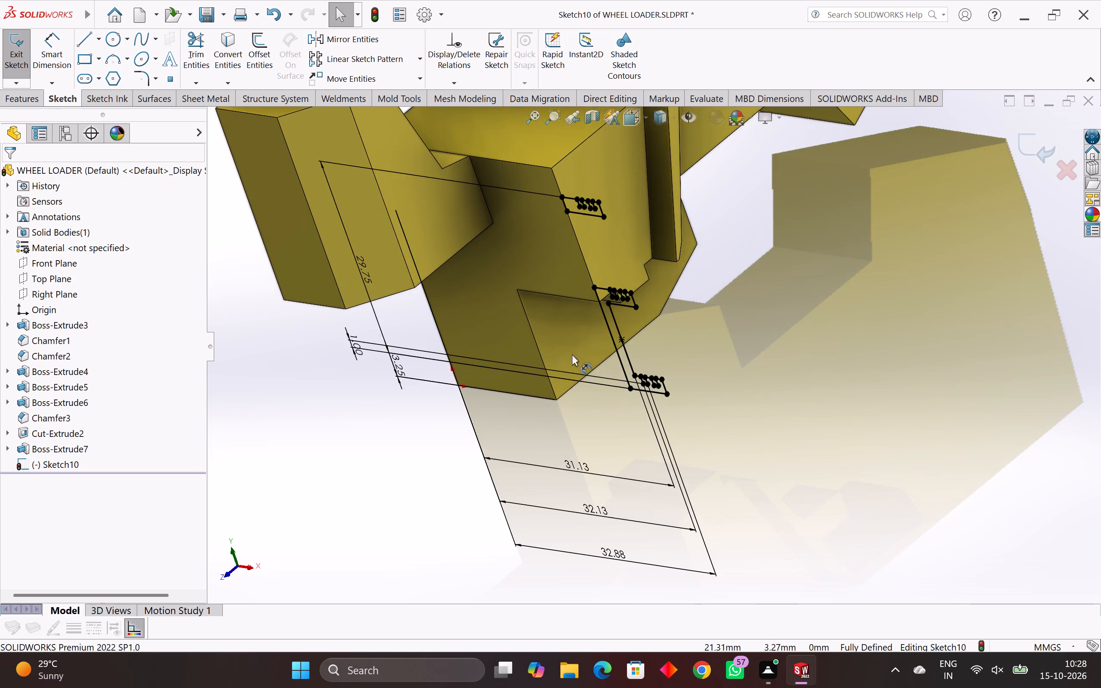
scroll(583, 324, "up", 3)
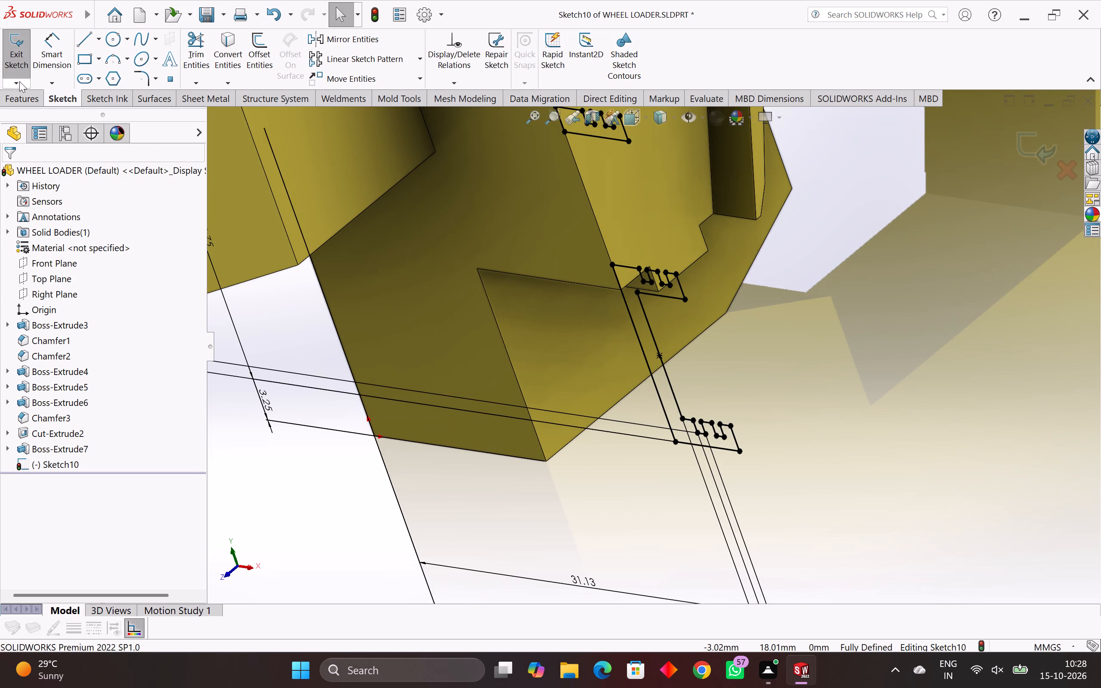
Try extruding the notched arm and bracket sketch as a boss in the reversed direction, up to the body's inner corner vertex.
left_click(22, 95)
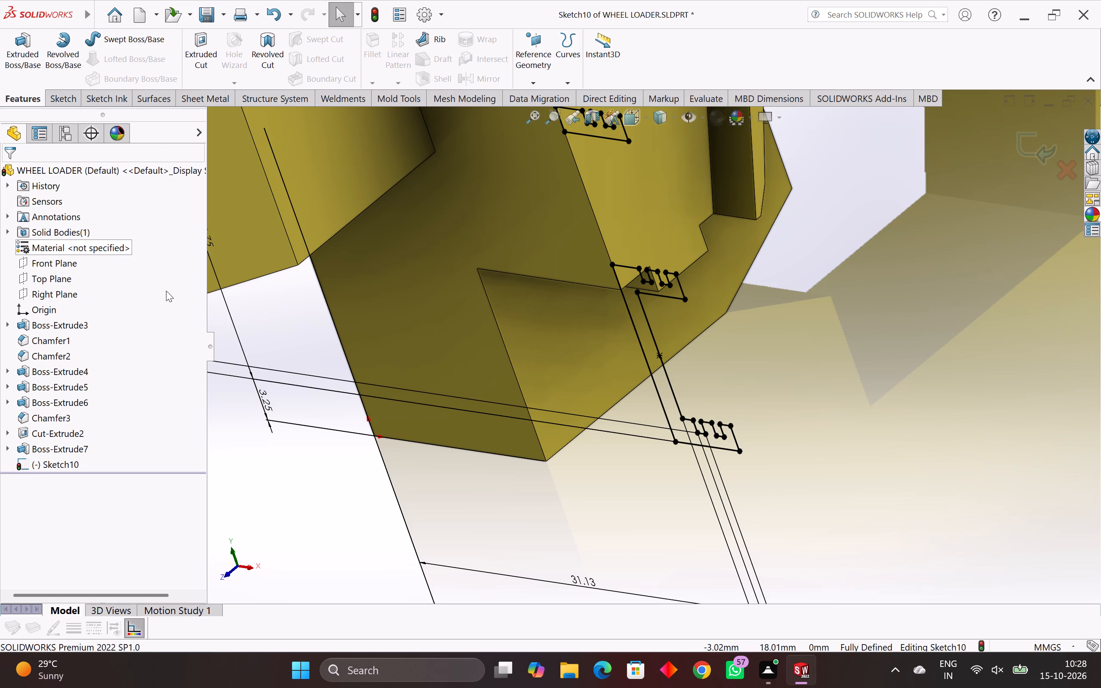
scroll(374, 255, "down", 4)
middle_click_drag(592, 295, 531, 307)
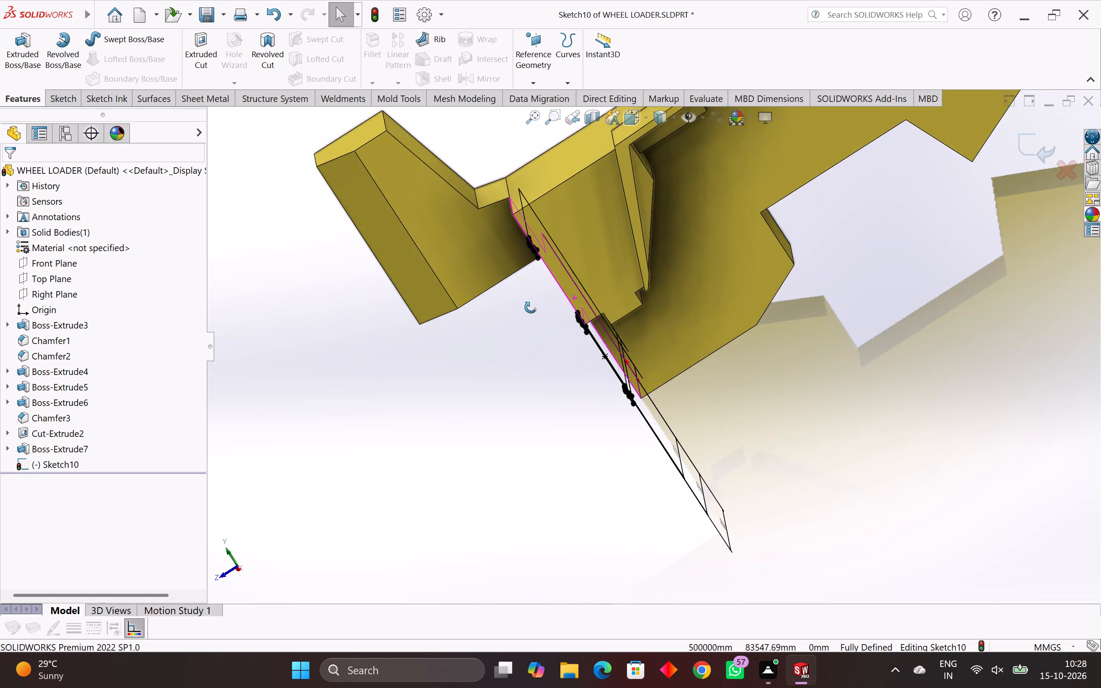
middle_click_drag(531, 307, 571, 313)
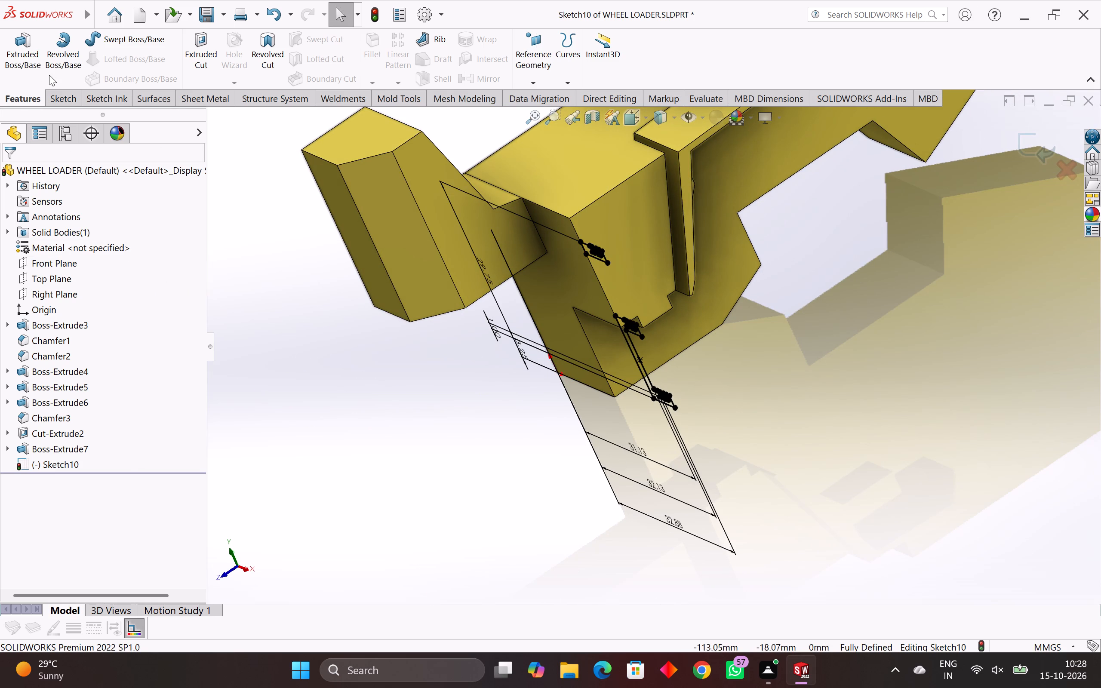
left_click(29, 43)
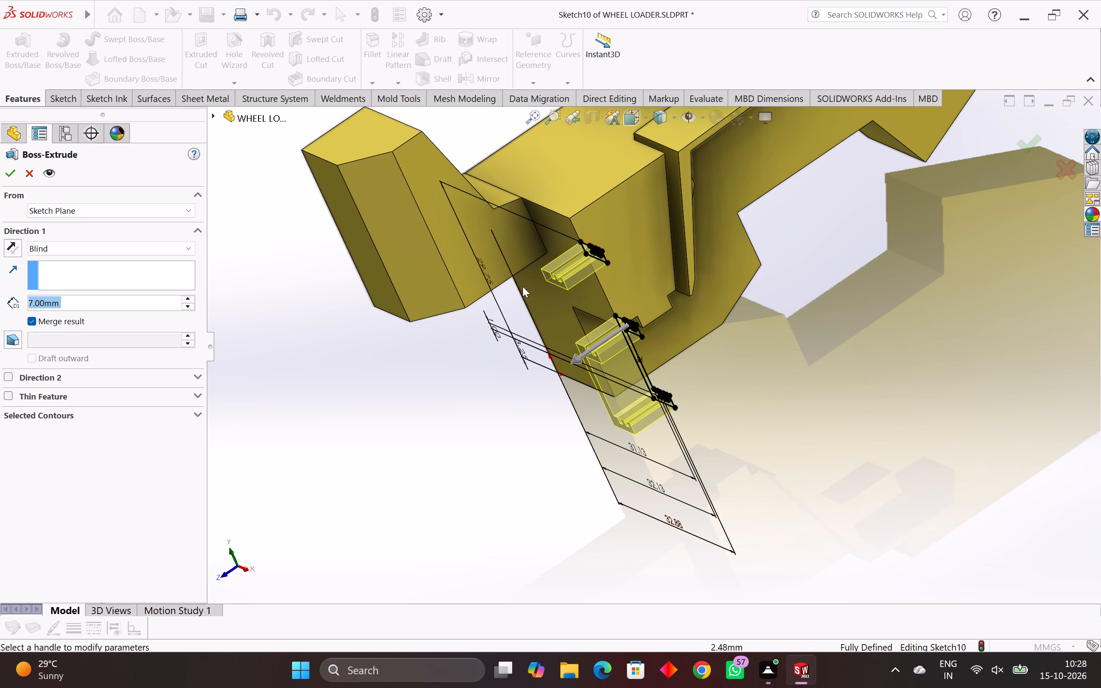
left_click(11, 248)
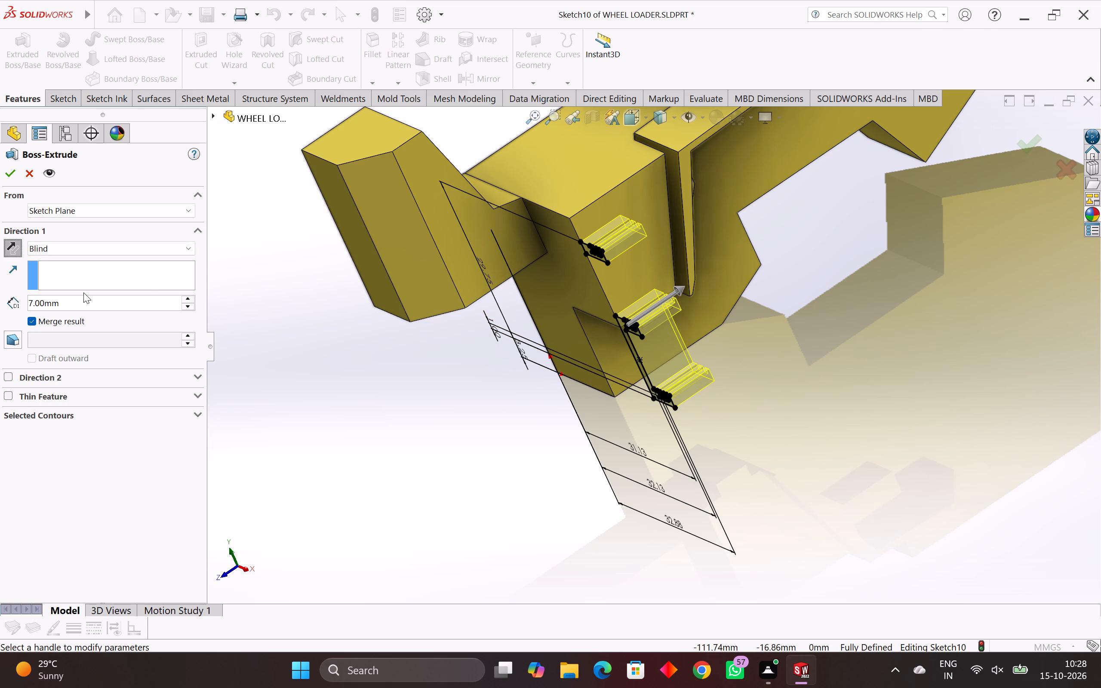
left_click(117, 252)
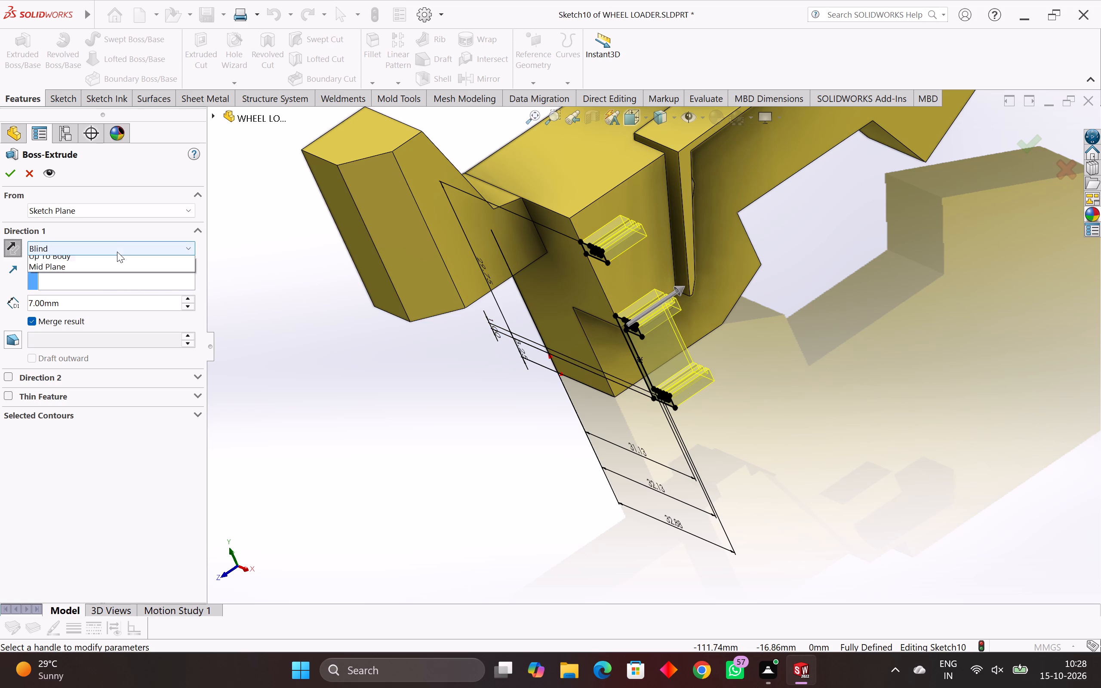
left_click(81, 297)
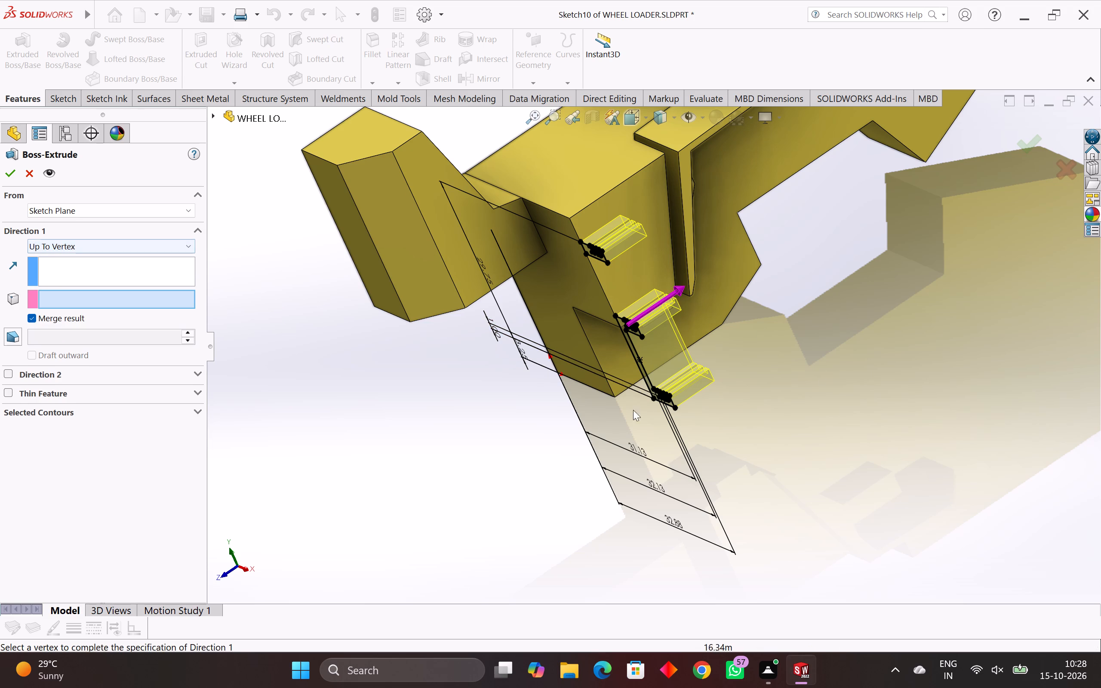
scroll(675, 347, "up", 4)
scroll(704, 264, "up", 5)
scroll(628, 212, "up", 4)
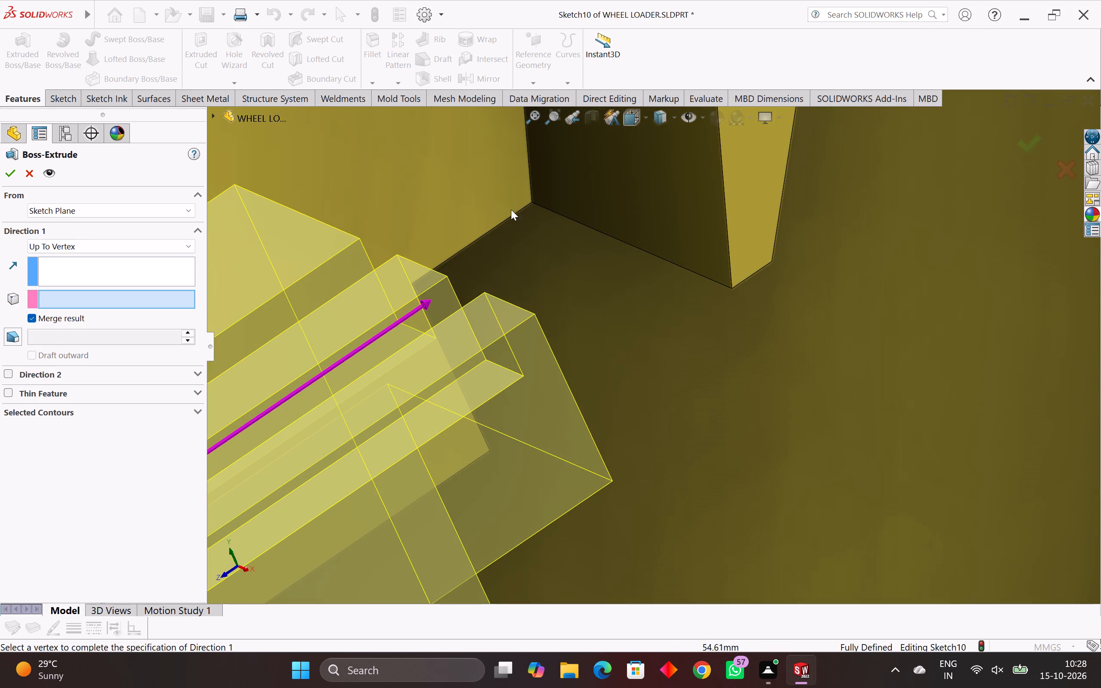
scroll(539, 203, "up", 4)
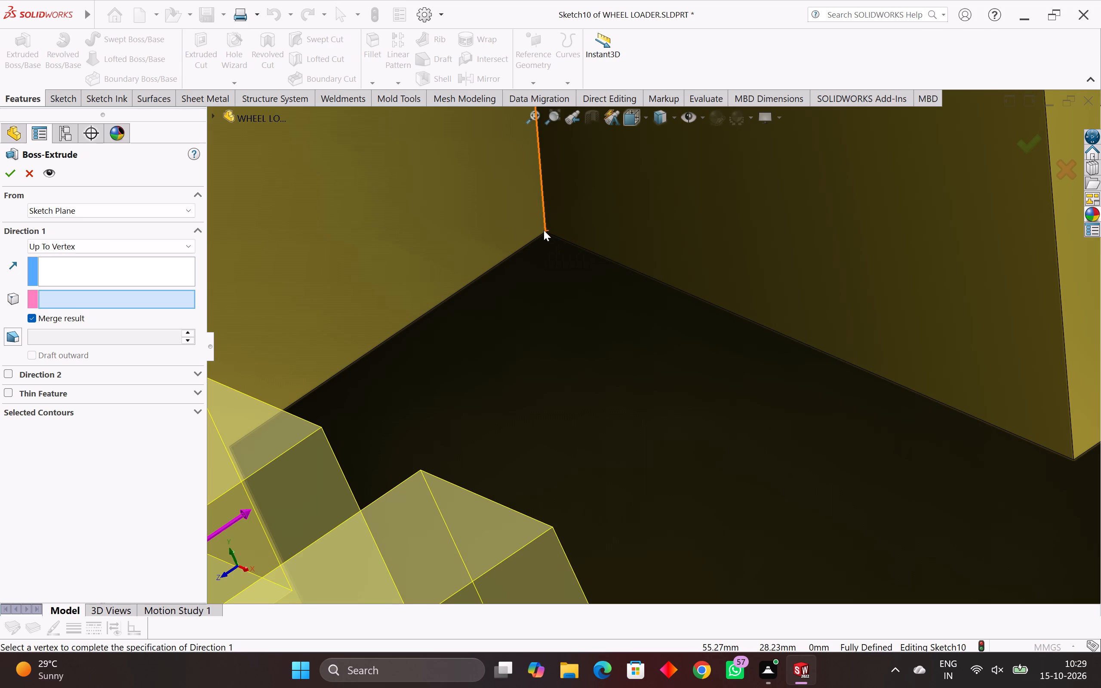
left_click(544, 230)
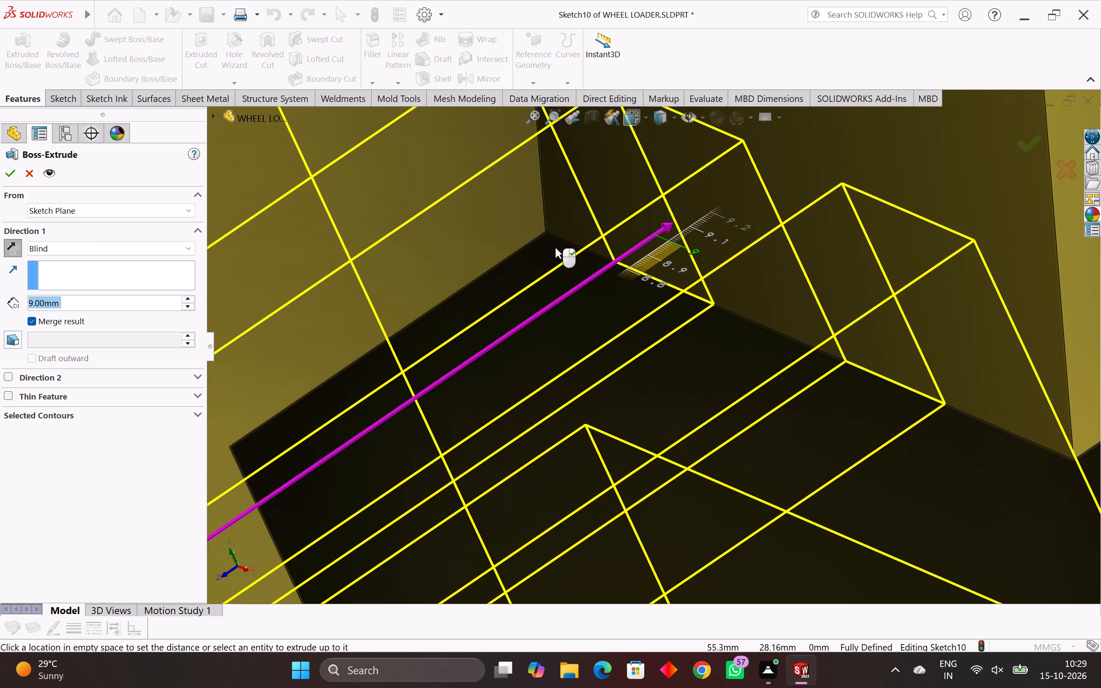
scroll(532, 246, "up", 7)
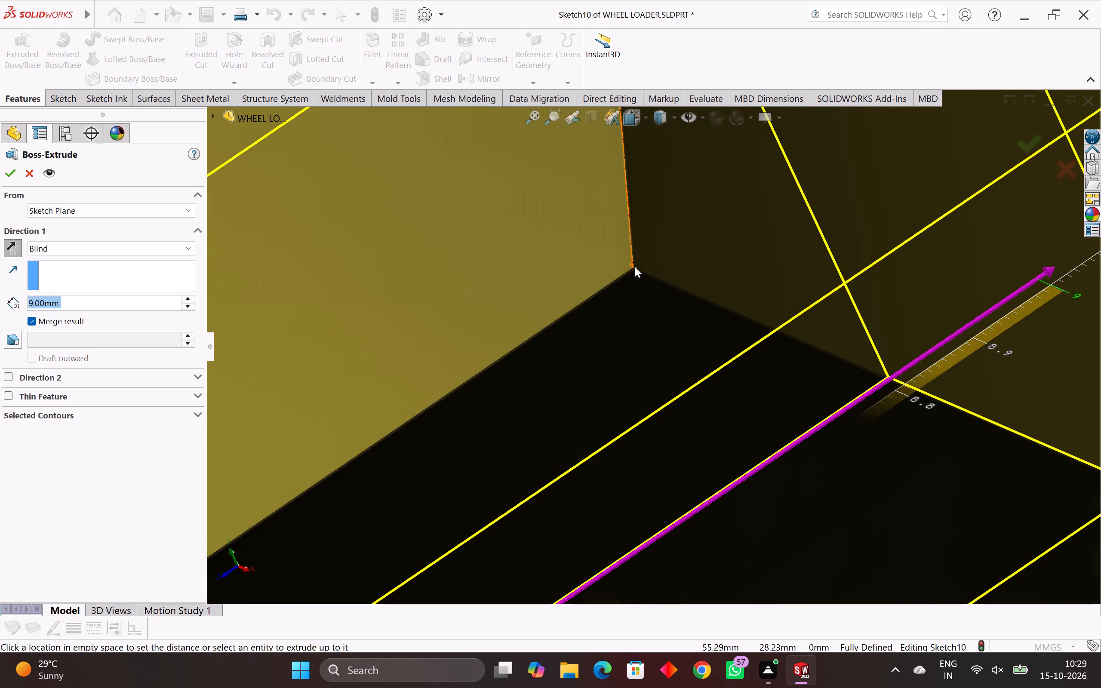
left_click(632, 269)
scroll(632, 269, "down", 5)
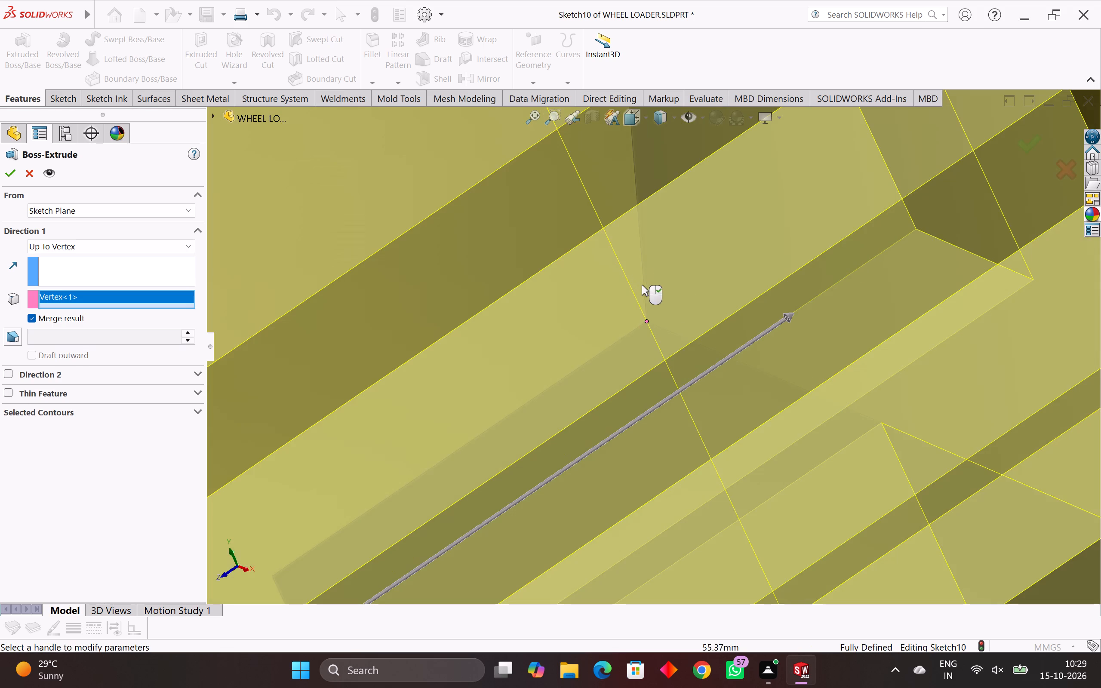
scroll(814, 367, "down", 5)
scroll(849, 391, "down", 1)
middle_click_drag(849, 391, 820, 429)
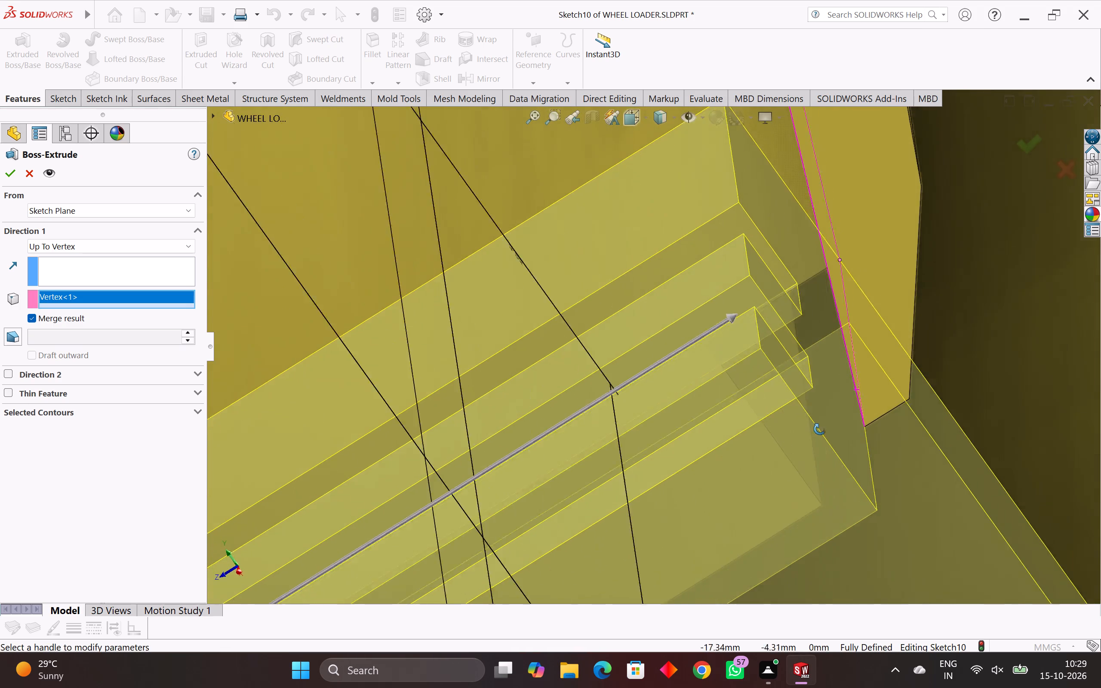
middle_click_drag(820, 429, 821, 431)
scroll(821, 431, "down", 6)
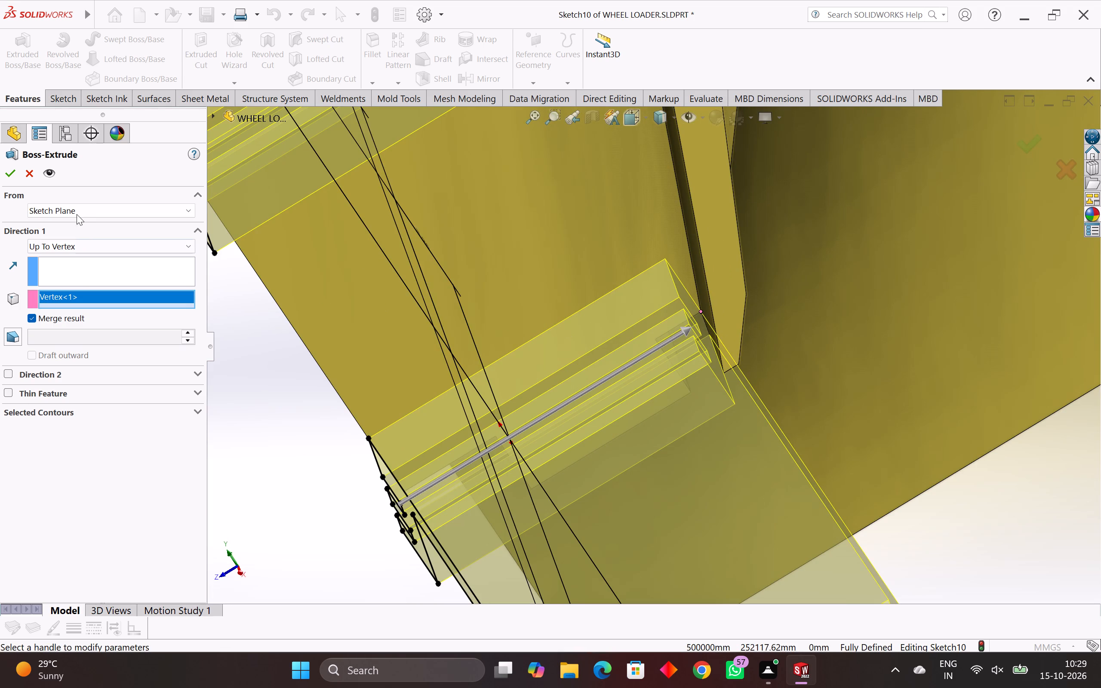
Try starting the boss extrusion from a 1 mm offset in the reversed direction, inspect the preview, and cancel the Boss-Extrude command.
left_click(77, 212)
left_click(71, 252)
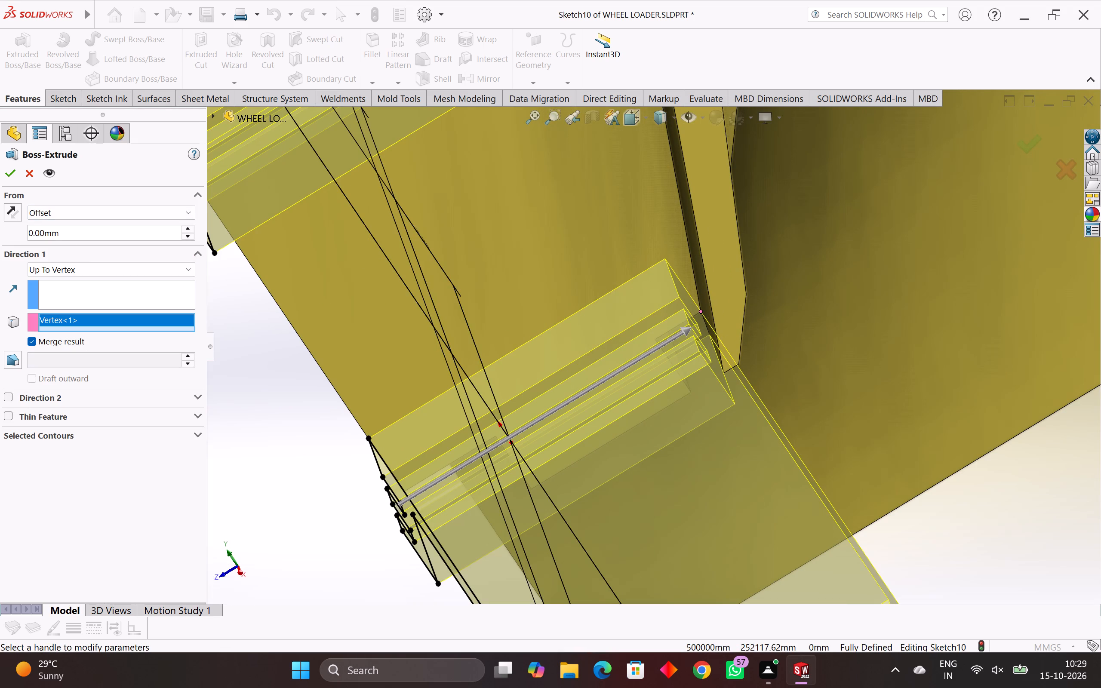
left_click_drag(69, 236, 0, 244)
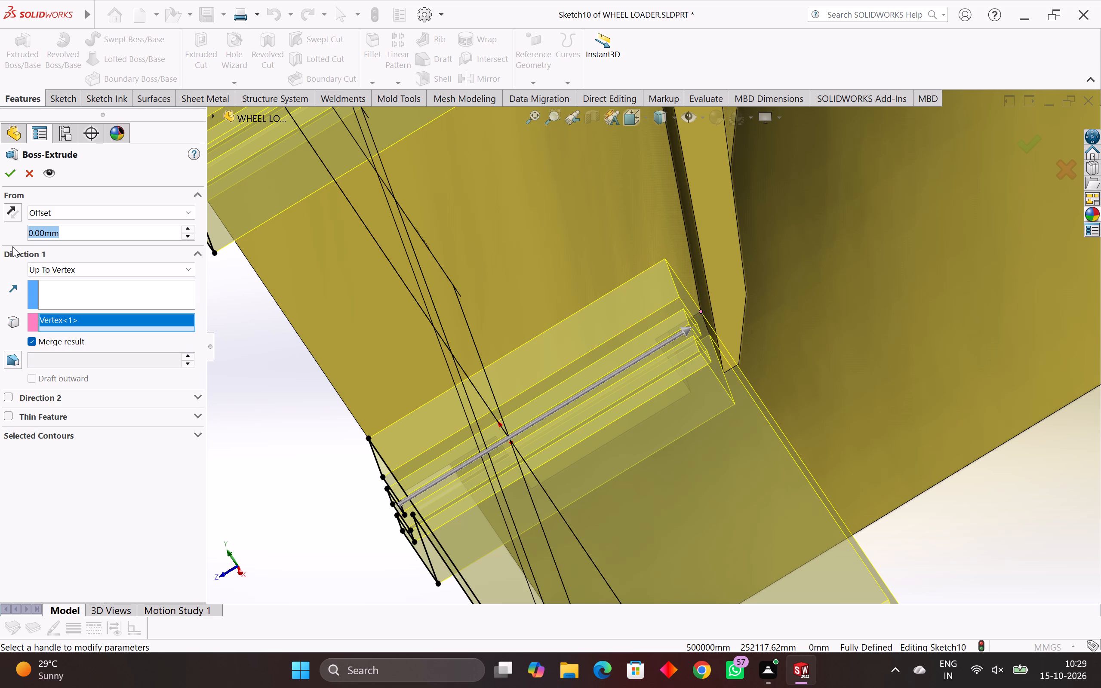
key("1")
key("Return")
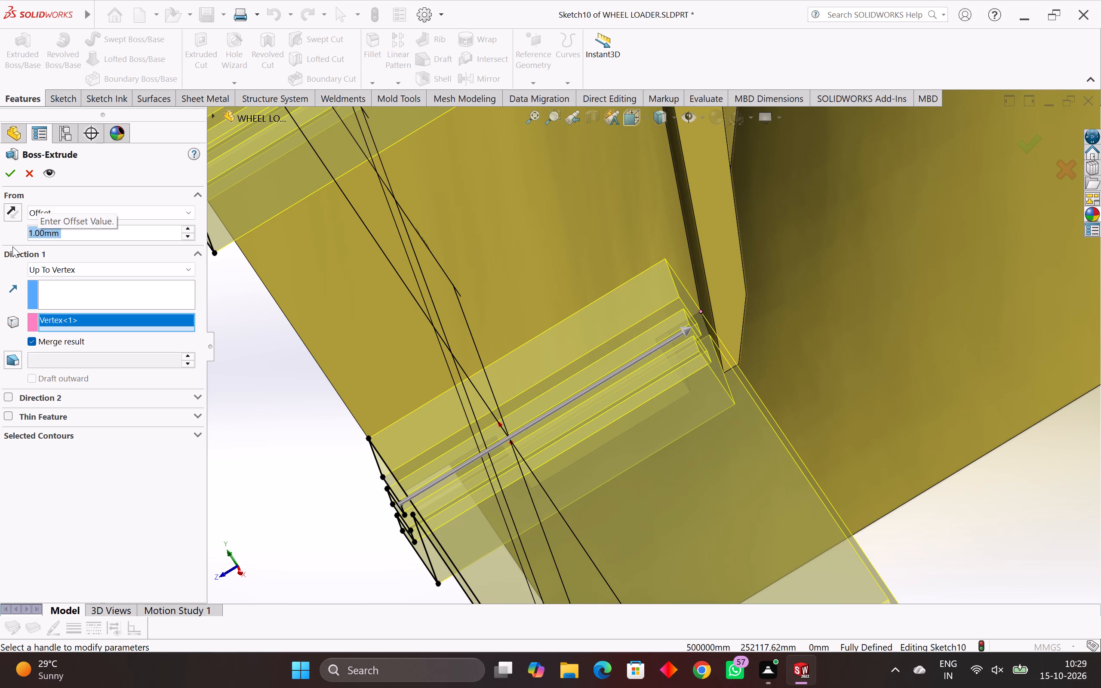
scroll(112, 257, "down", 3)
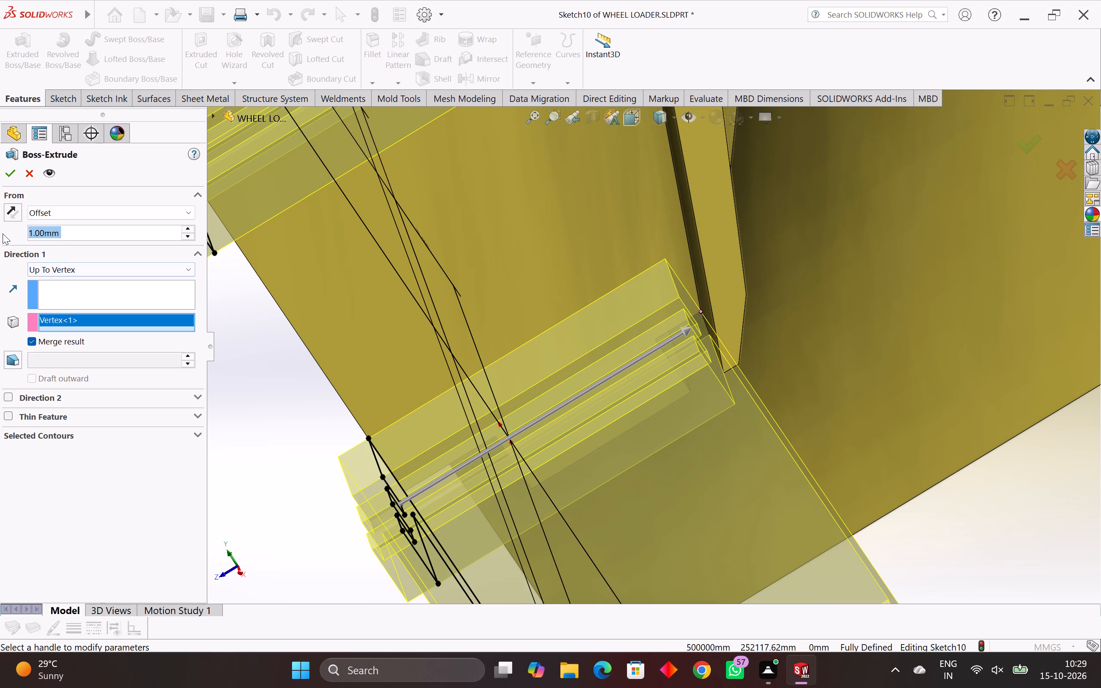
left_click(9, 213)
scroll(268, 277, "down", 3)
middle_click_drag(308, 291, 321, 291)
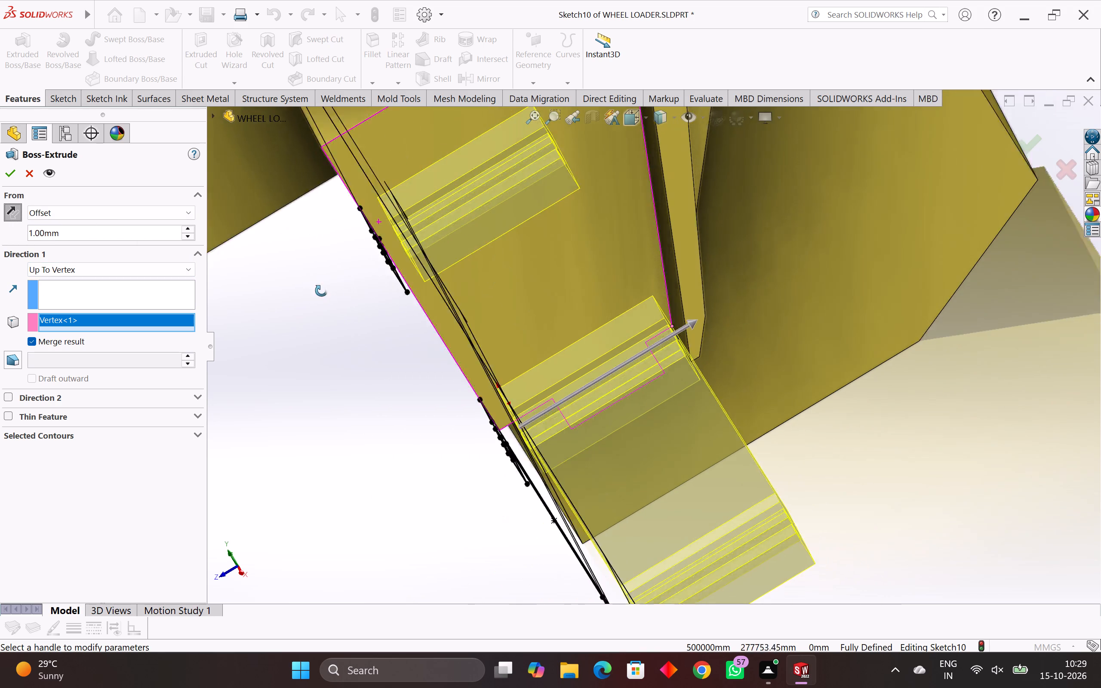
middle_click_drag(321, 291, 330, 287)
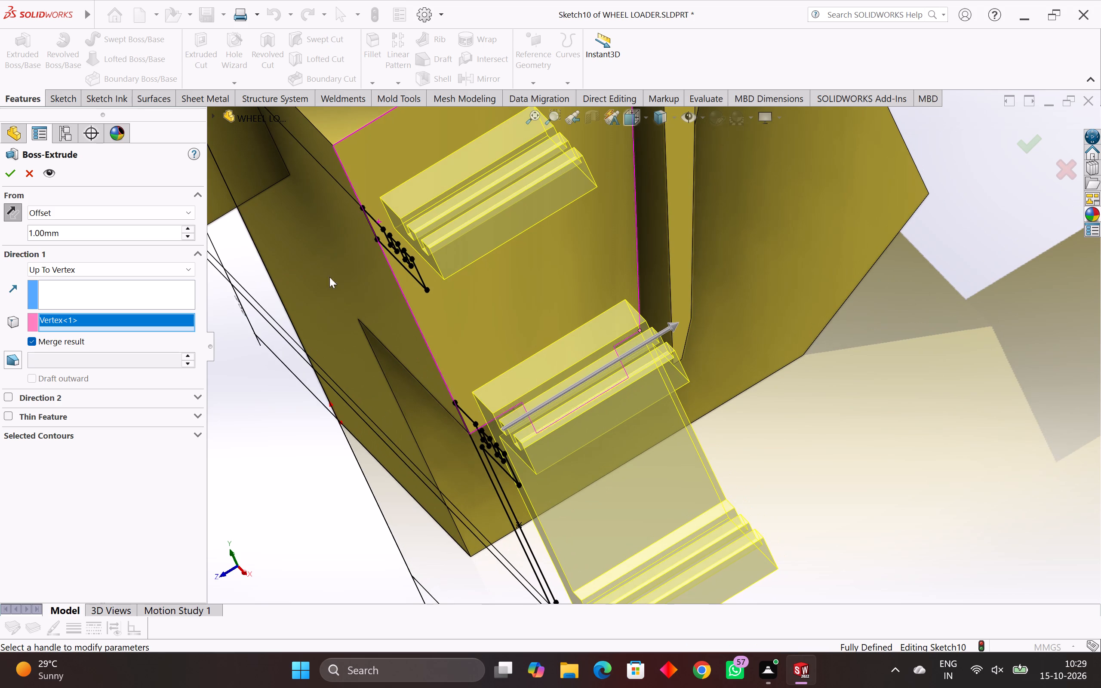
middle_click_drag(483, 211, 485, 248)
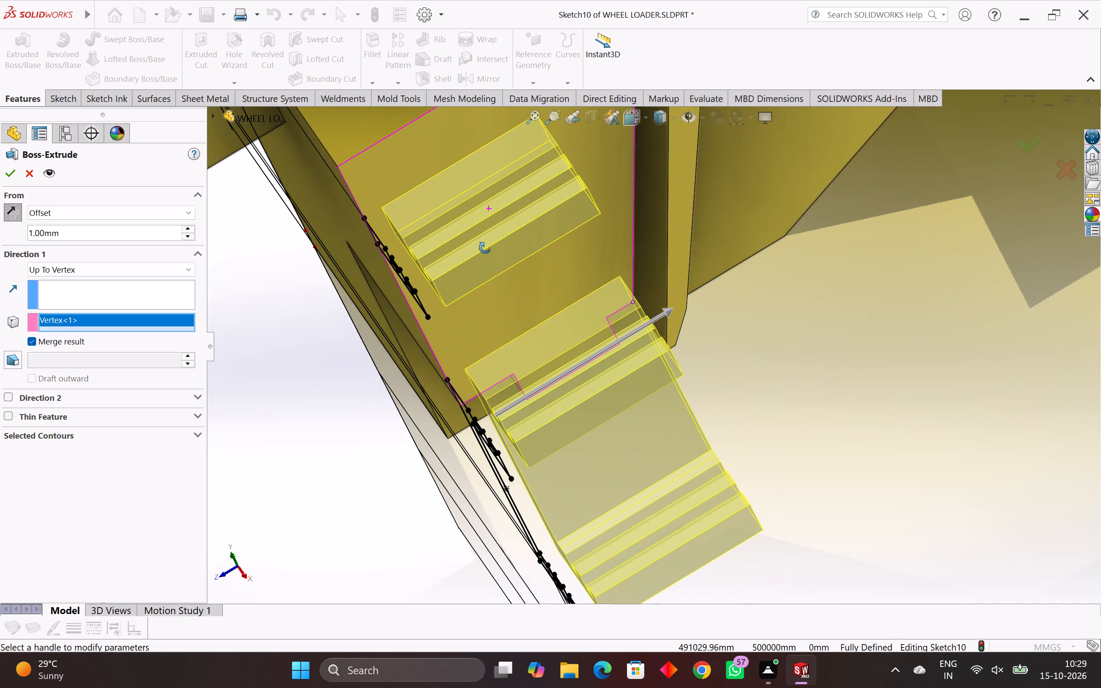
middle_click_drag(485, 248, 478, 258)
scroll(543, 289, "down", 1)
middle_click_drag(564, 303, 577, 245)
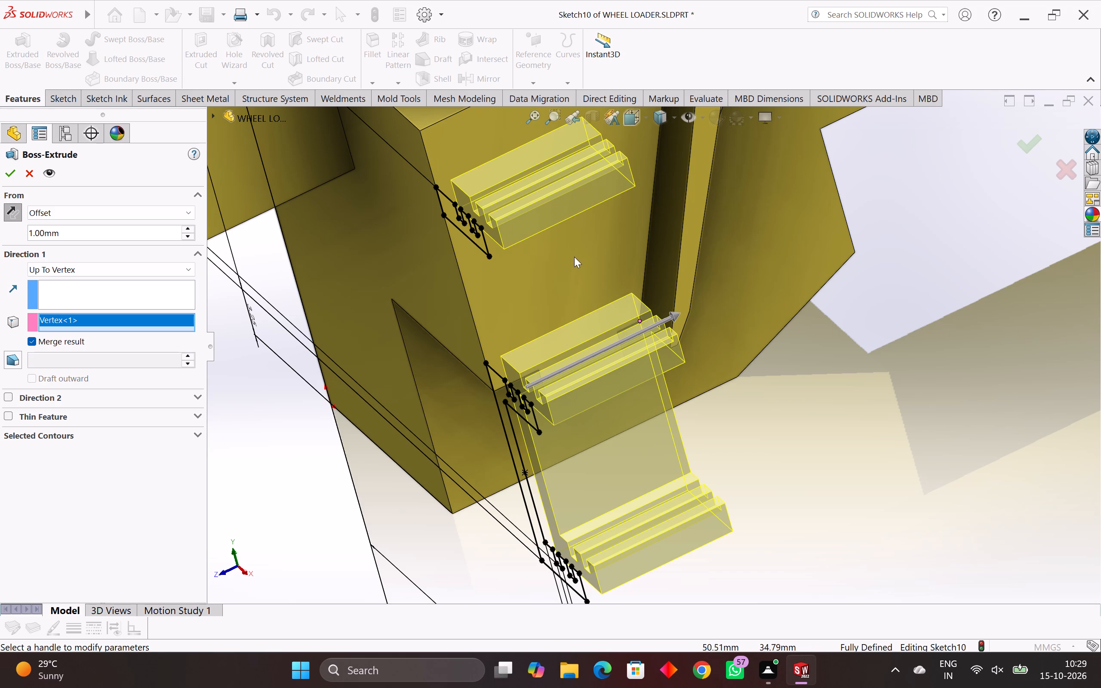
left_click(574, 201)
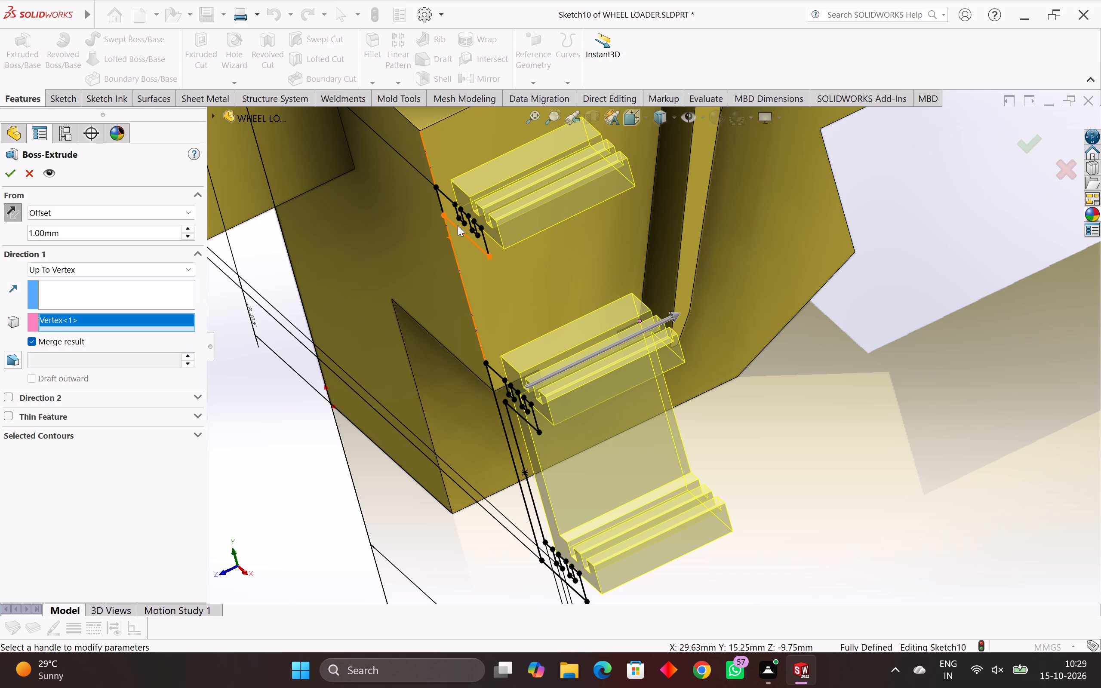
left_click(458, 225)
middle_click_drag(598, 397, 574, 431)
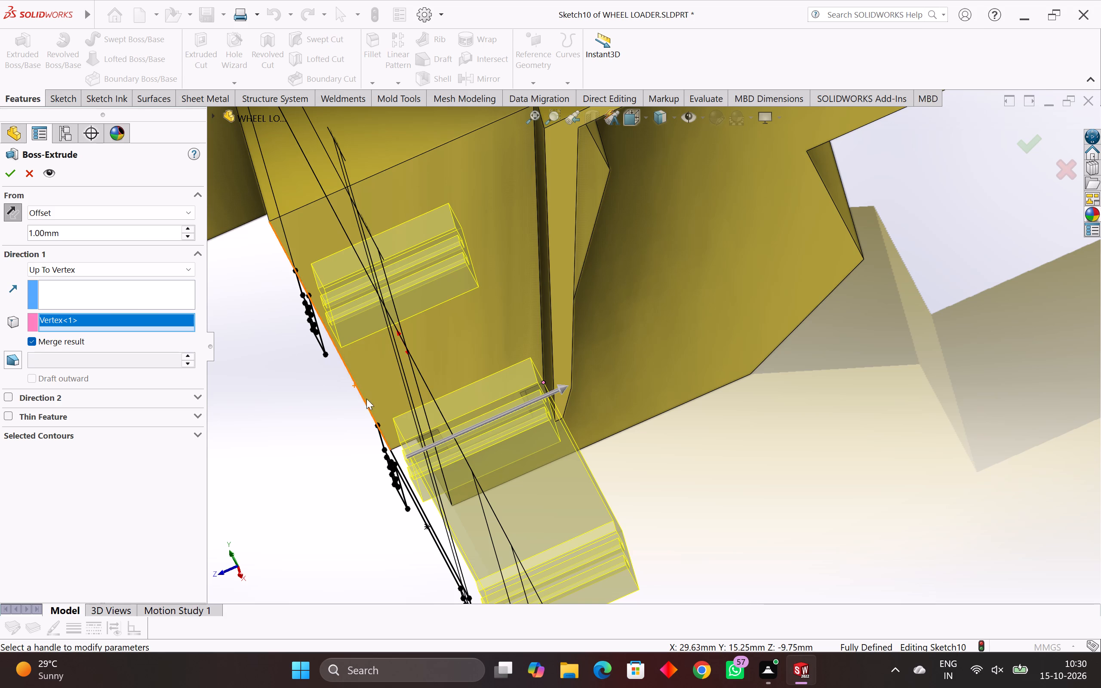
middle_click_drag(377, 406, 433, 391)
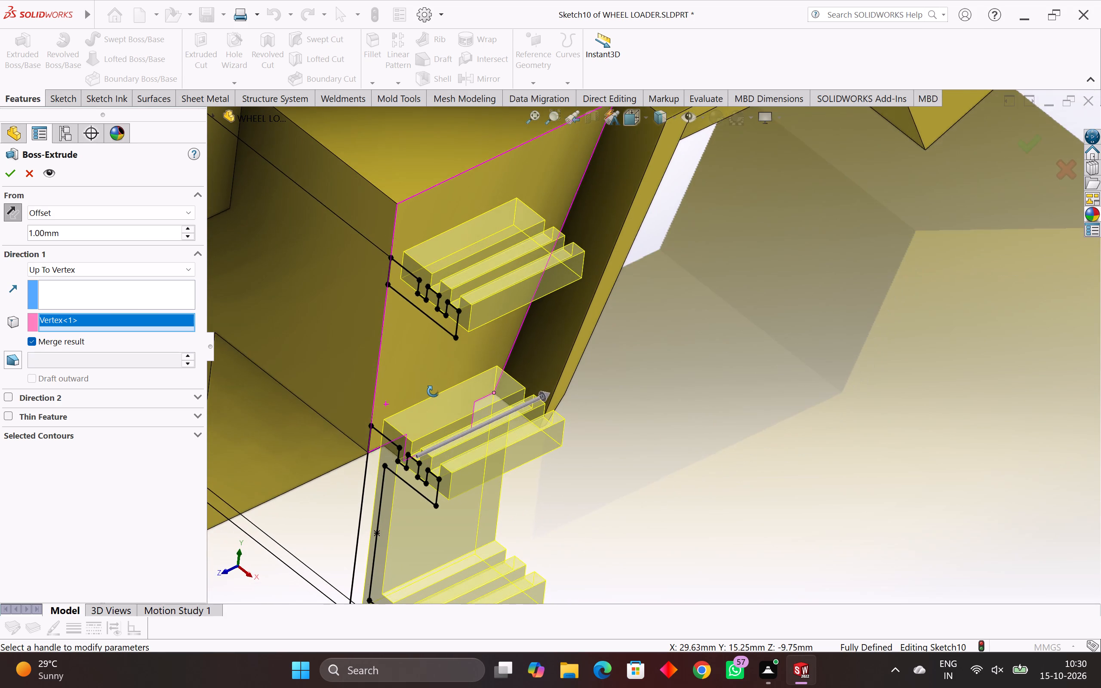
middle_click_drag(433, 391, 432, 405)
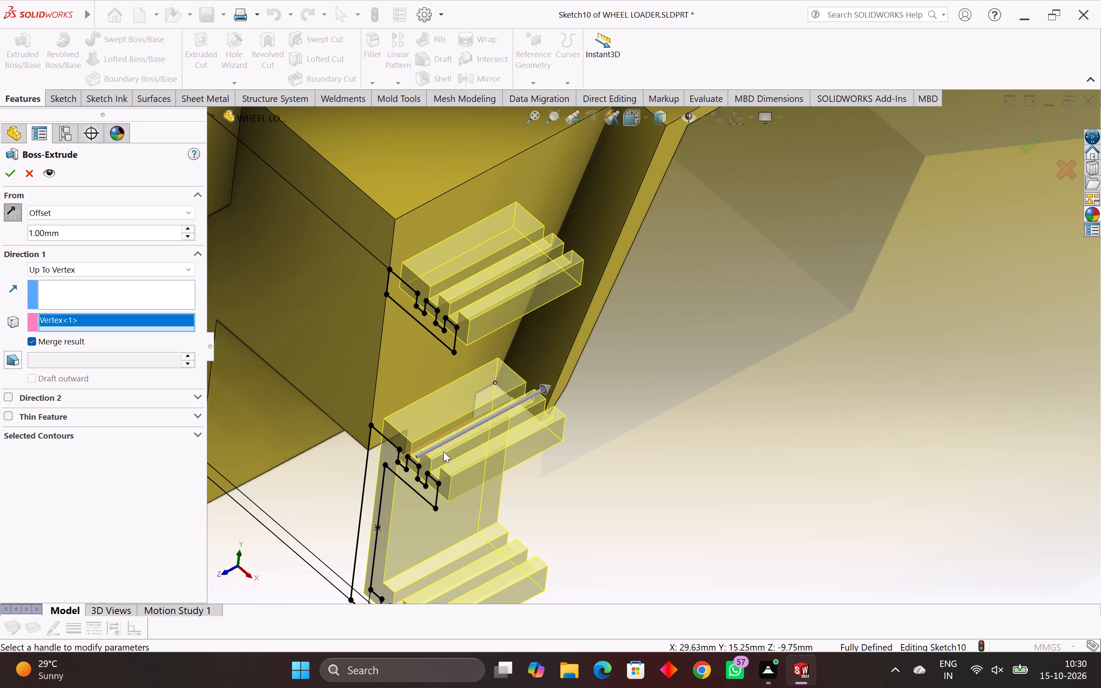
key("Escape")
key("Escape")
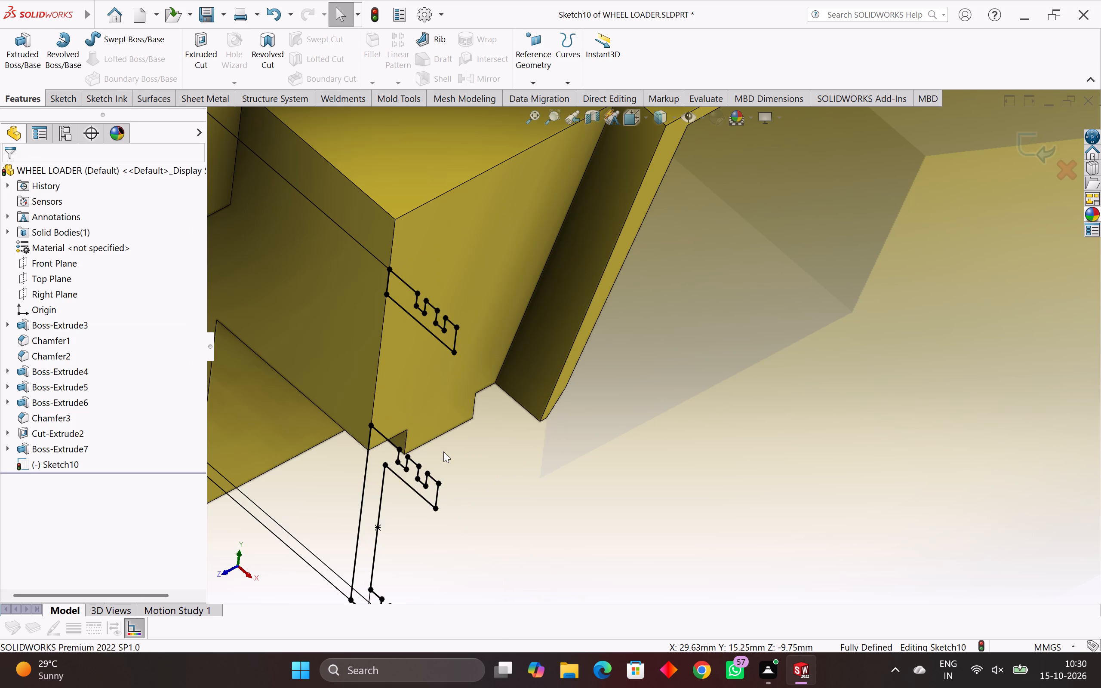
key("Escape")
Delete all six dimensions locating the notched arm and bracket sketch from the body's edges.
scroll(442, 451, "down", 5)
middle_click_drag(435, 506, 489, 495)
left_click_drag(531, 238, 394, 365)
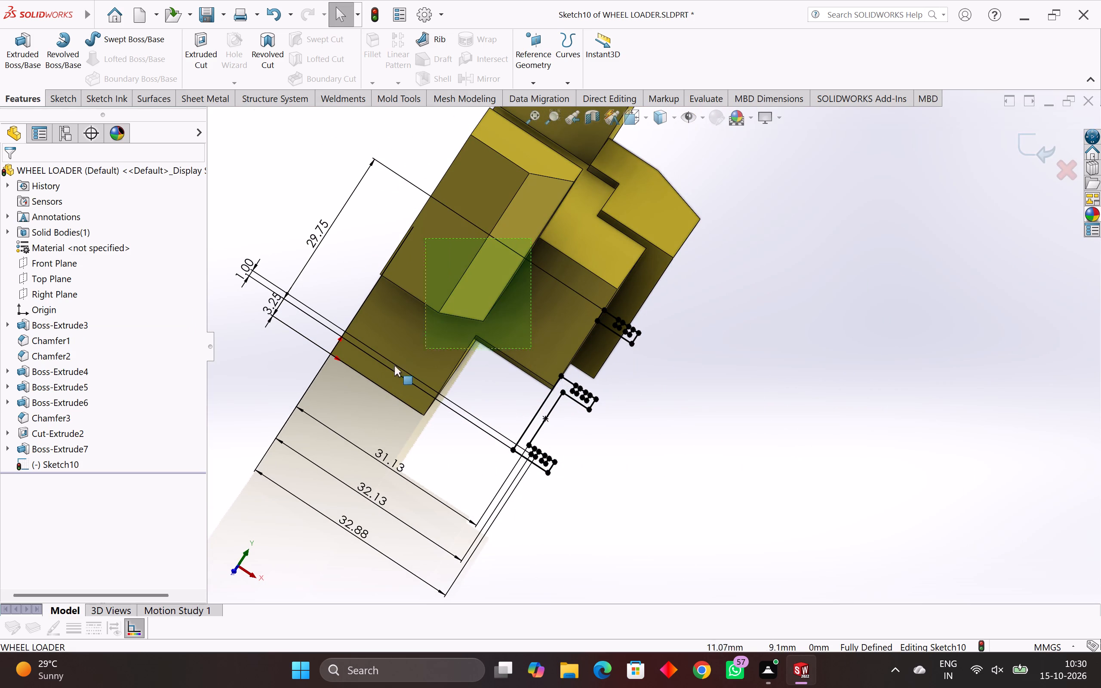
left_click_drag(394, 365, 165, 387)
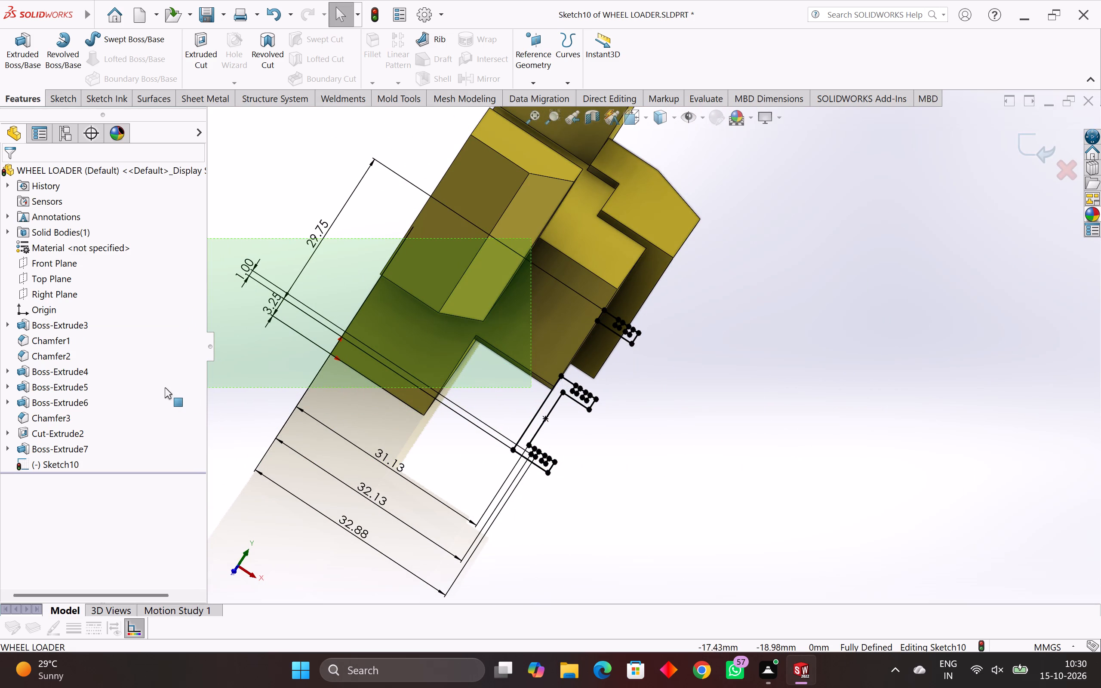
left_click_drag(165, 387, 225, 358)
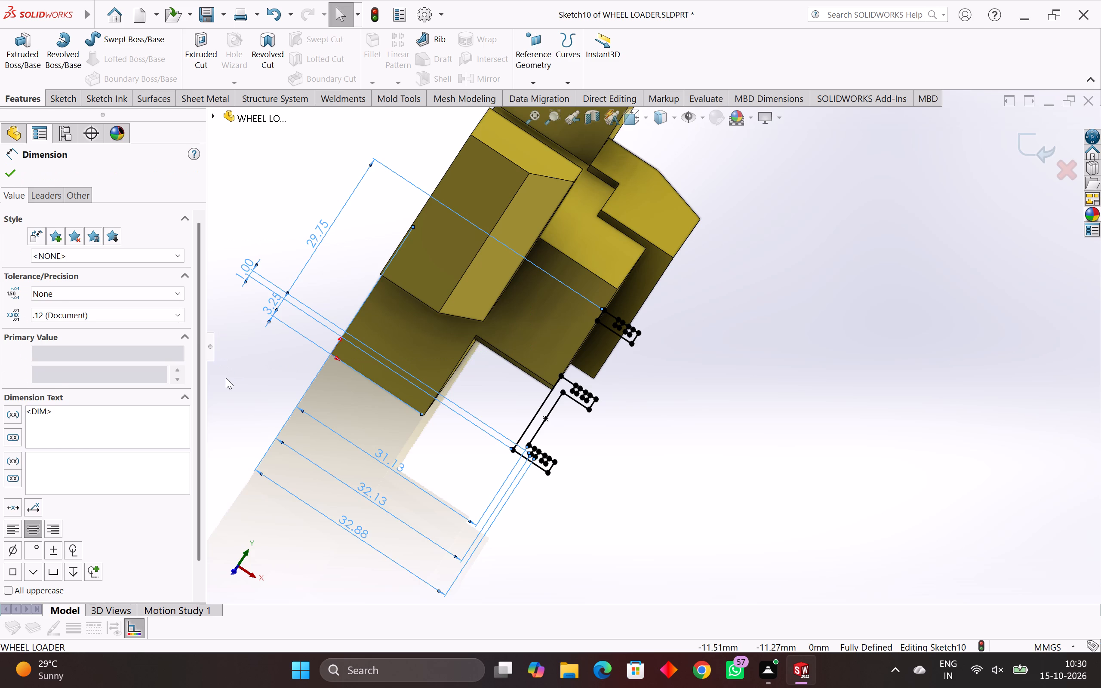
key("Delete")
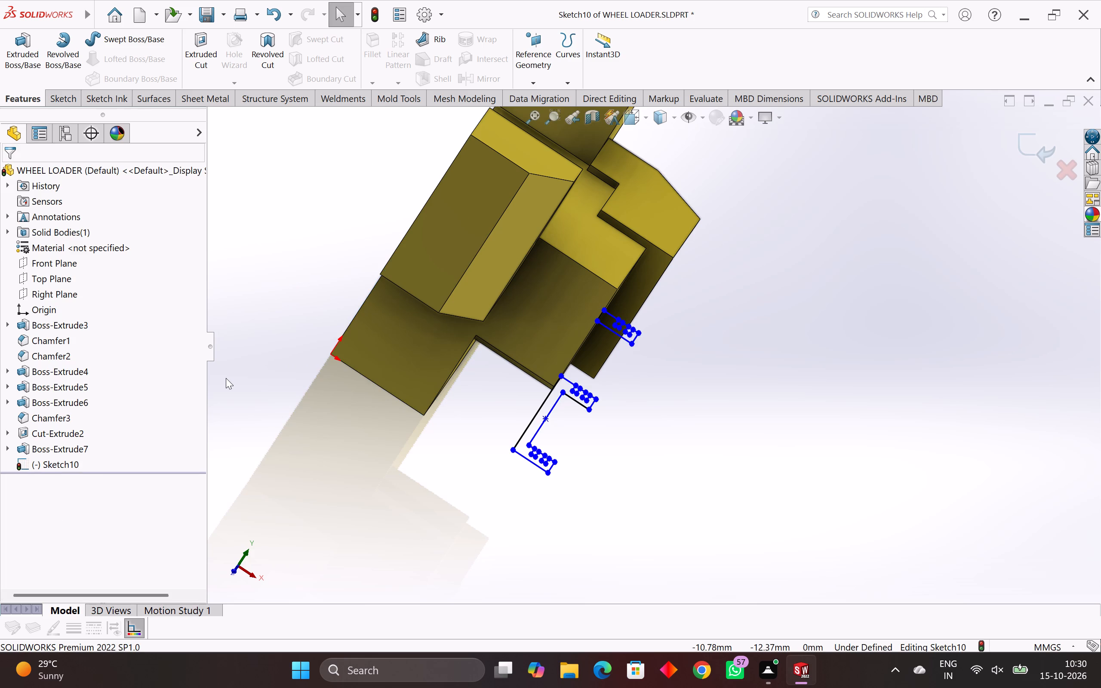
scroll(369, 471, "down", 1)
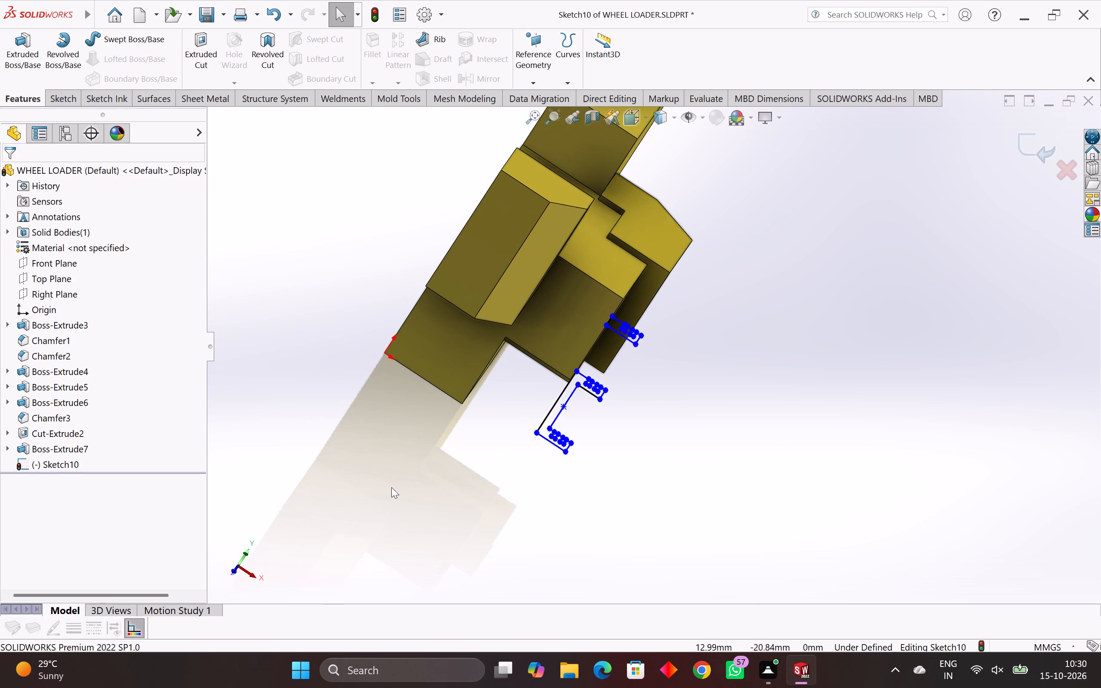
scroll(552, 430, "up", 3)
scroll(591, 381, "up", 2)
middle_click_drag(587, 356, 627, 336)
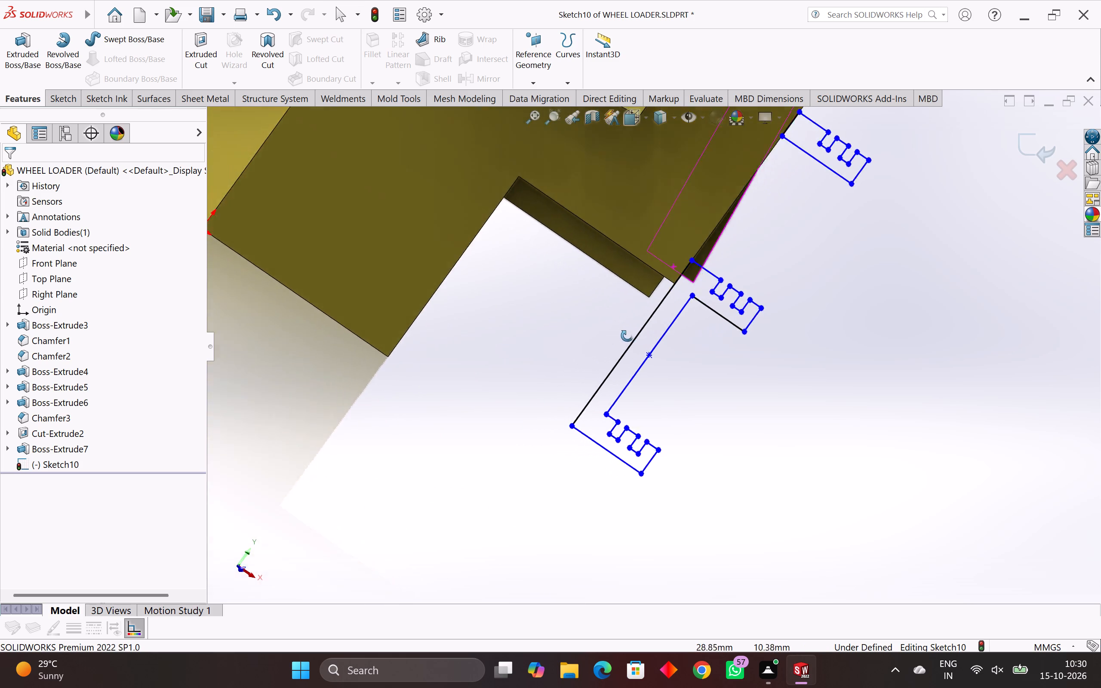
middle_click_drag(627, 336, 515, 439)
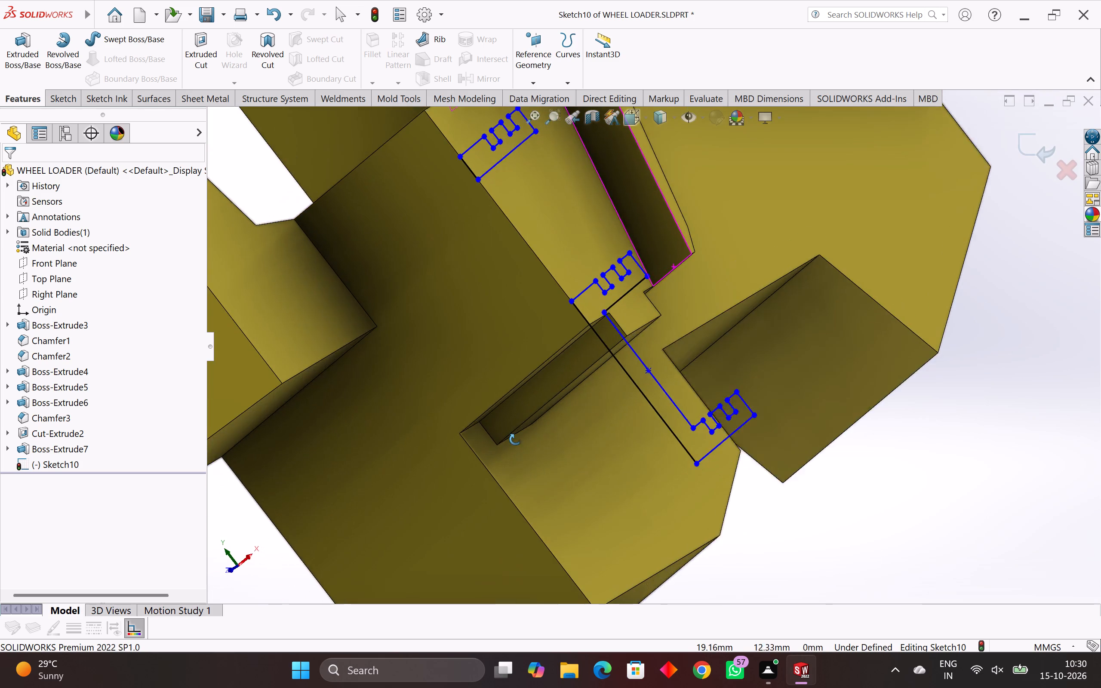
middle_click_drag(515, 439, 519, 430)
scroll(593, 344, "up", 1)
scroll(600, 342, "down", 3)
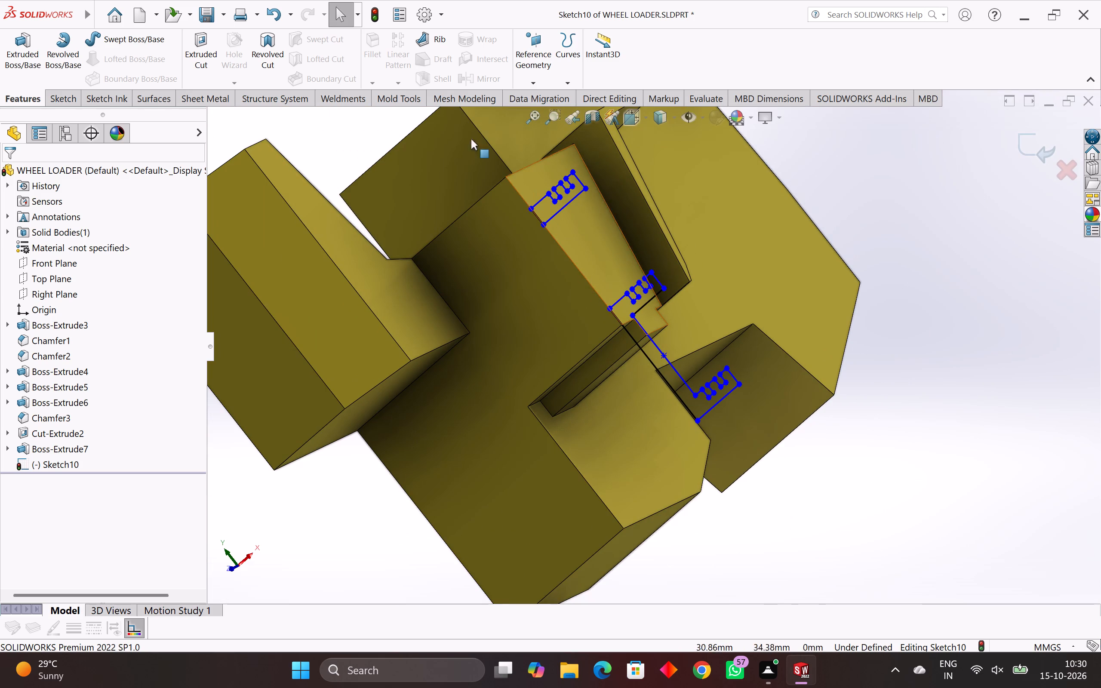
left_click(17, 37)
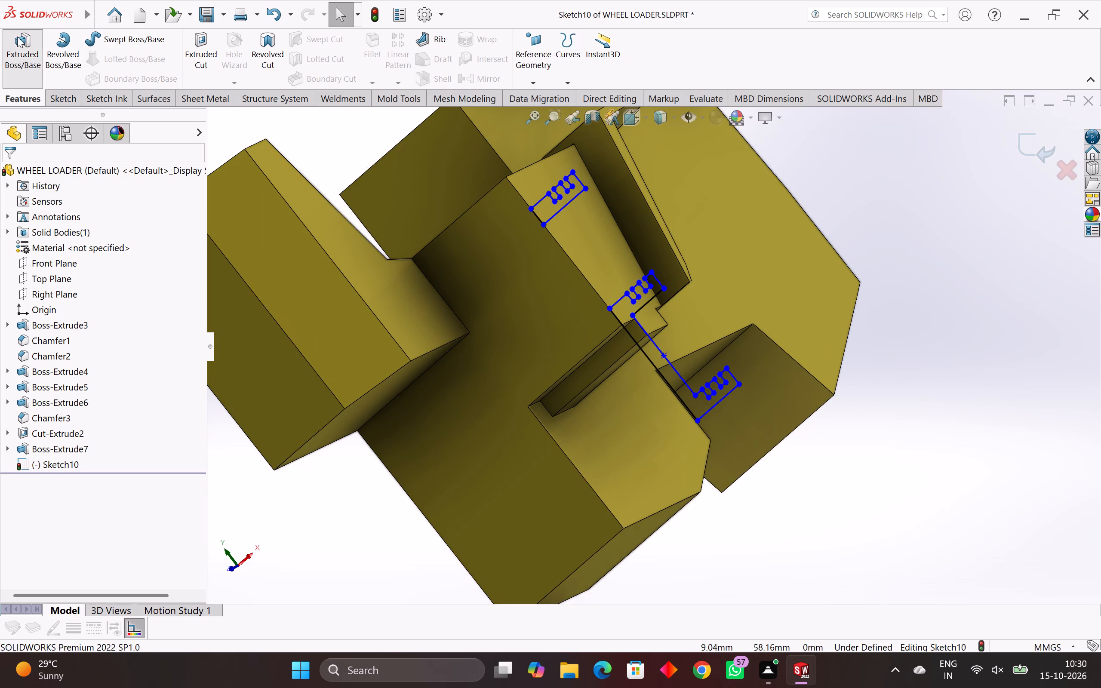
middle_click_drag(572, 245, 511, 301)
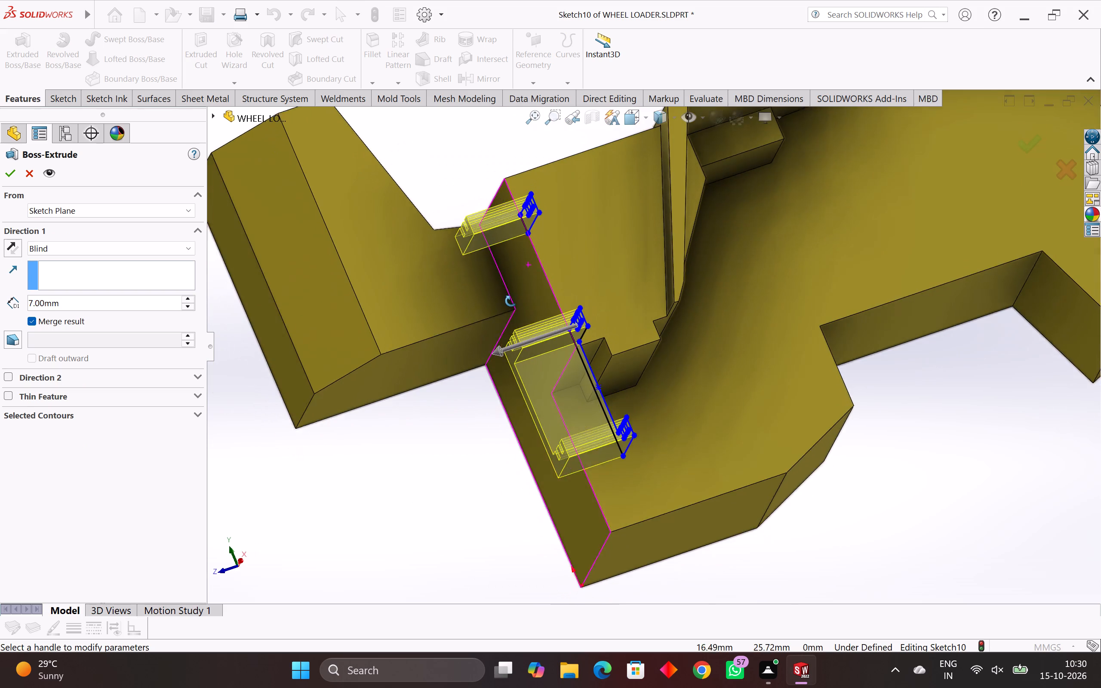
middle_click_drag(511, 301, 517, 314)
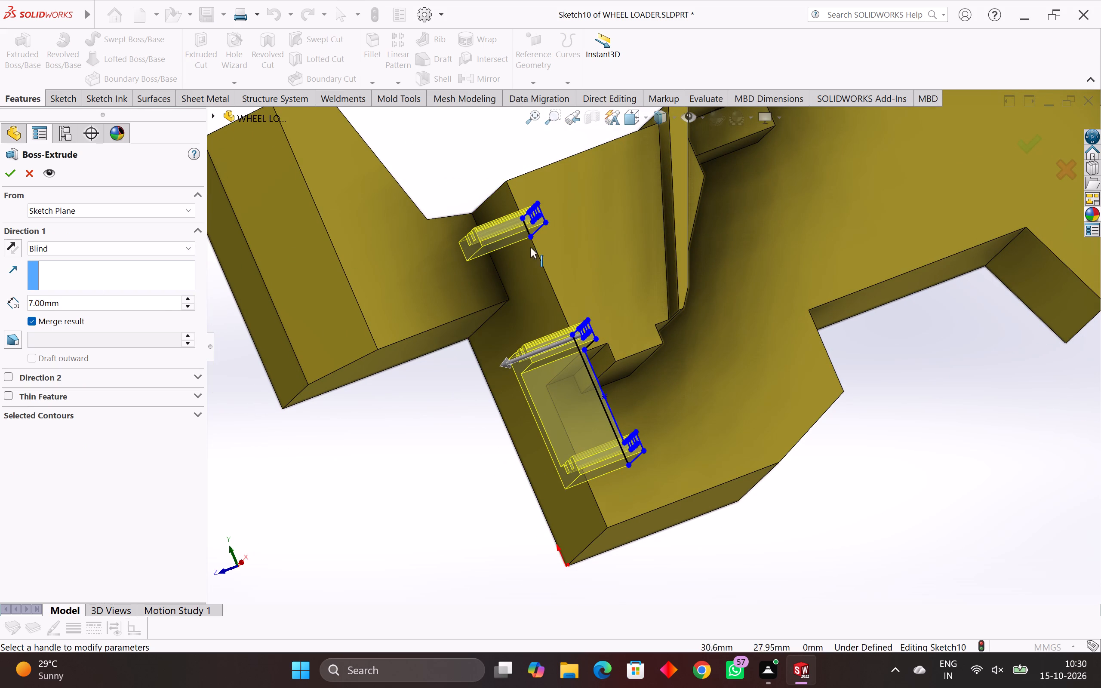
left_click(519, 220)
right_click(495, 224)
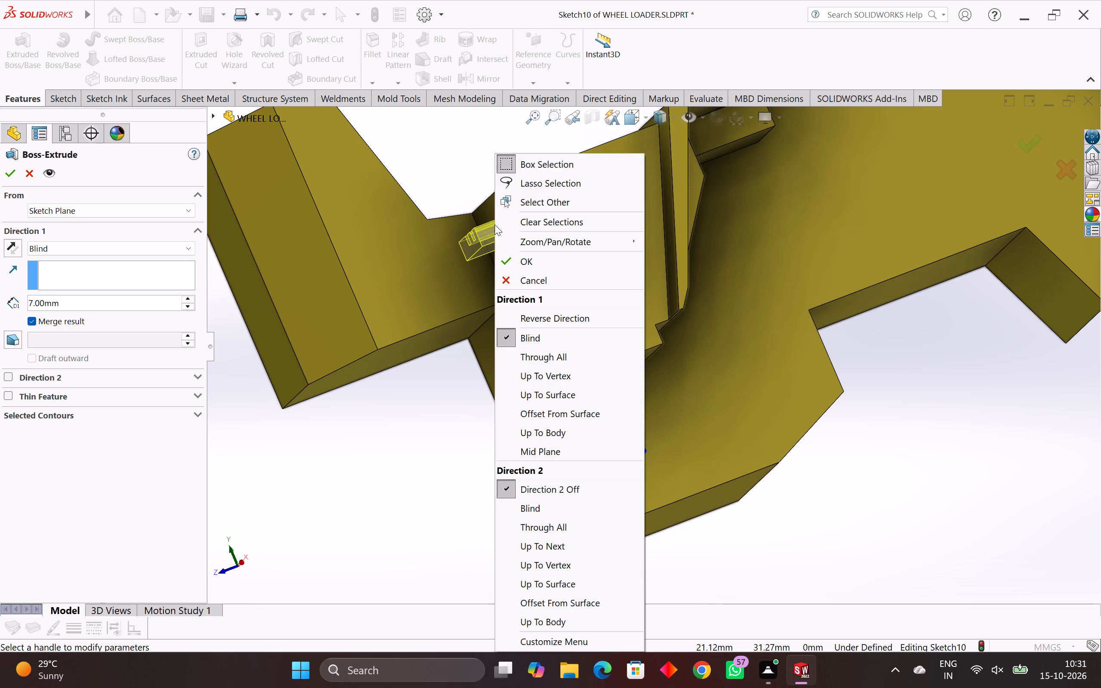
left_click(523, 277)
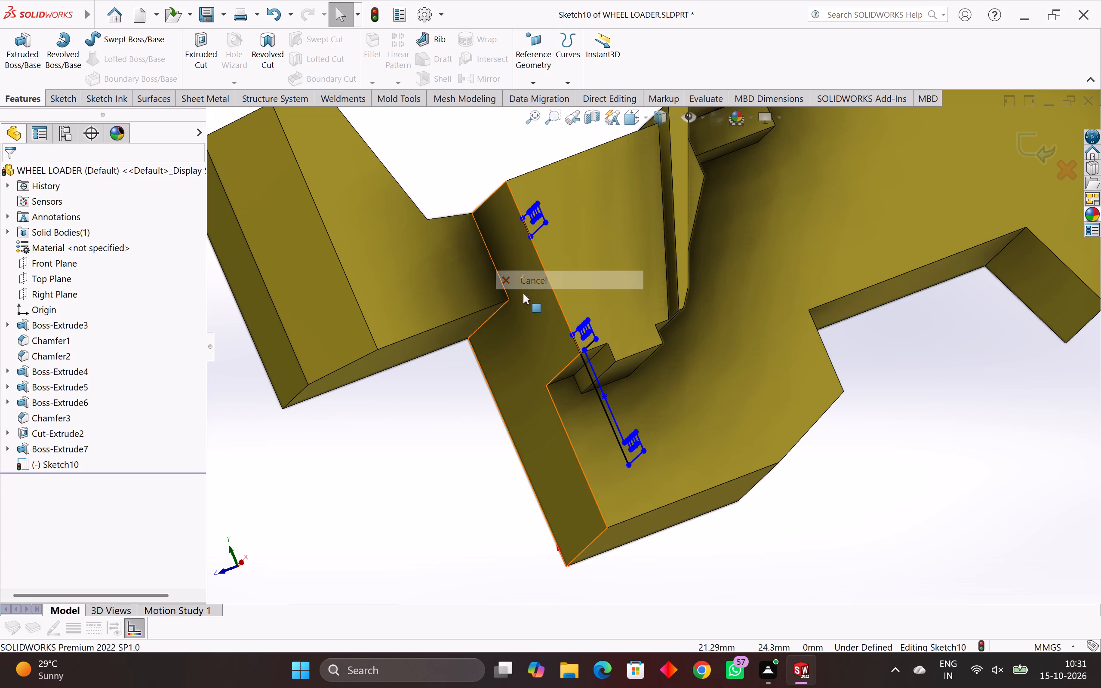
Delete all lines of the separate topmost notched arm from the sketch, including its short closing edge line.
middle_click_drag(523, 396, 588, 409)
scroll(713, 377, "up", 4)
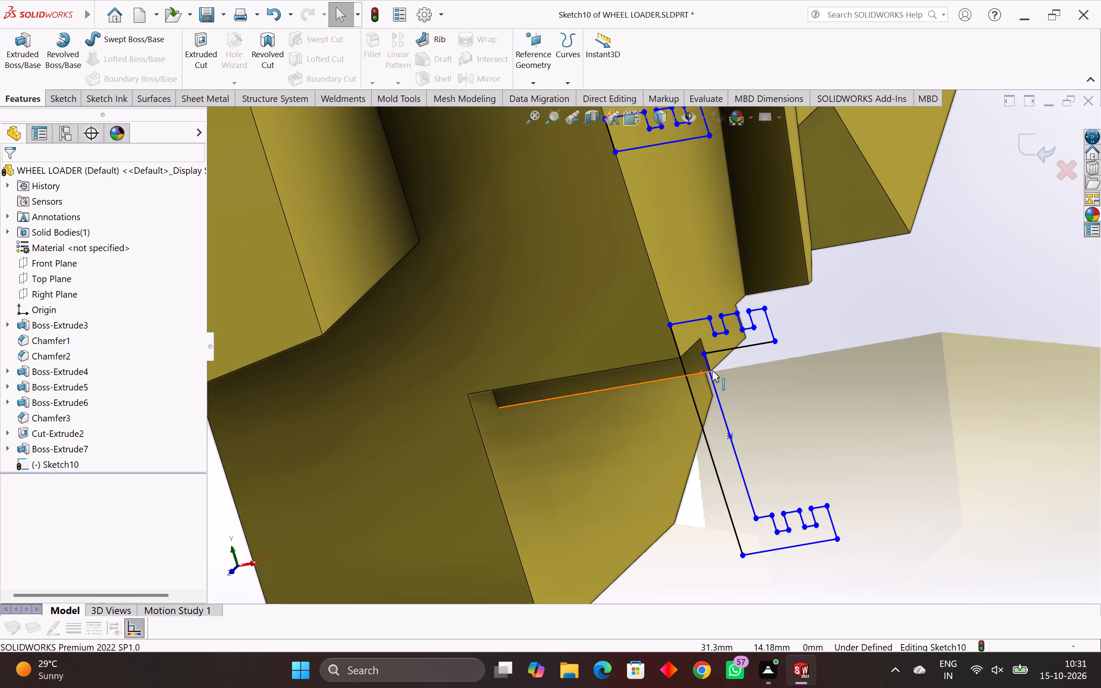
middle_click_drag(712, 371, 744, 305)
middle_click_drag(789, 366, 795, 380)
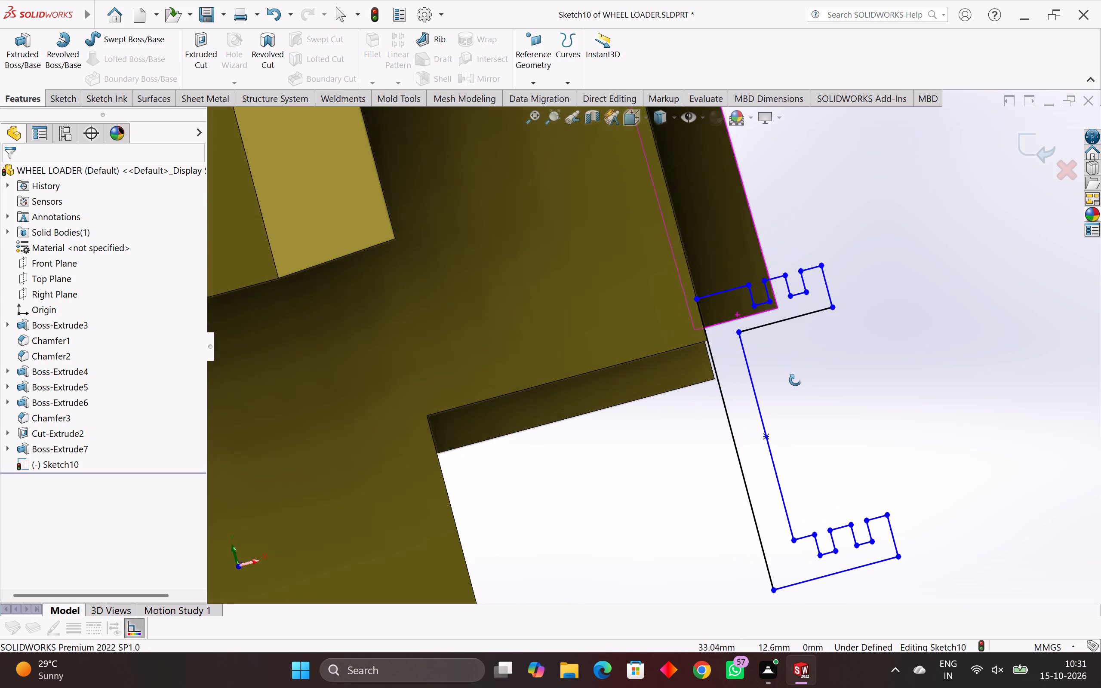
middle_click_drag(795, 380, 793, 409)
scroll(793, 409, "down", 2)
middle_click_drag(793, 409, 783, 408)
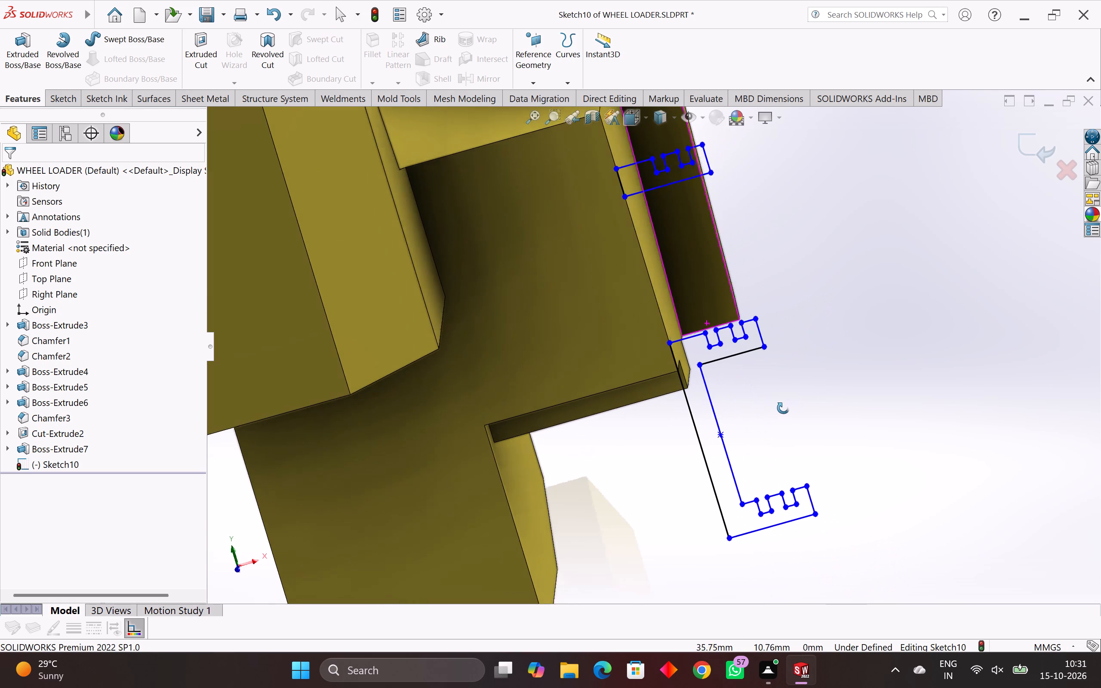
middle_click_drag(783, 408, 775, 436)
middle_click_drag(769, 442, 762, 446)
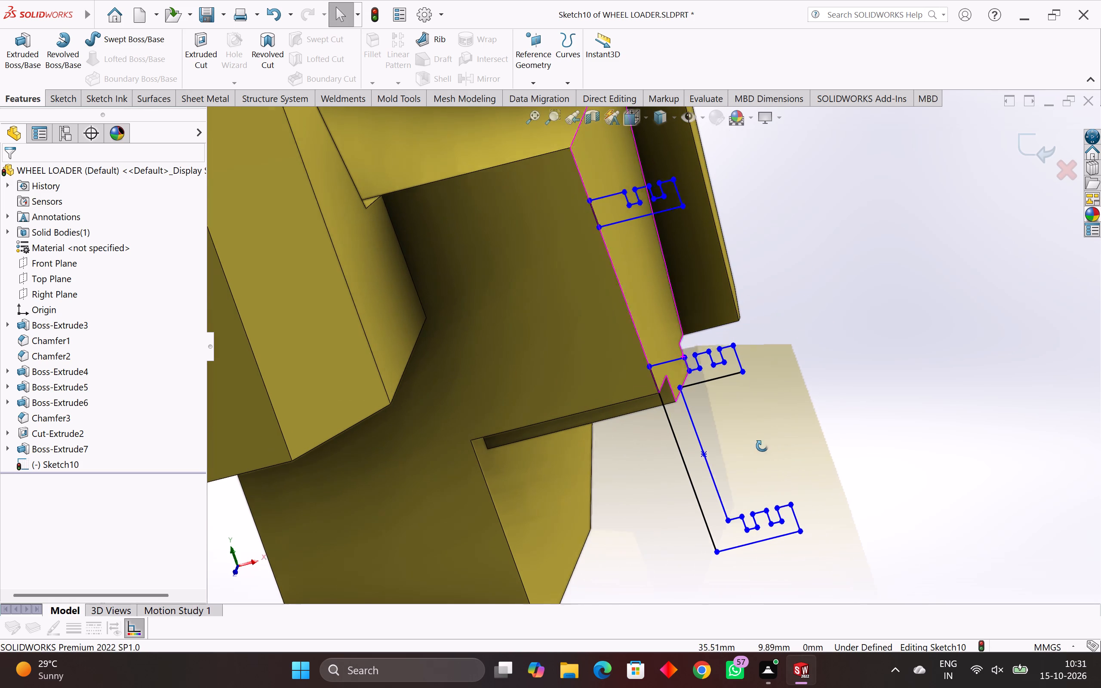
middle_click_drag(762, 446, 768, 413)
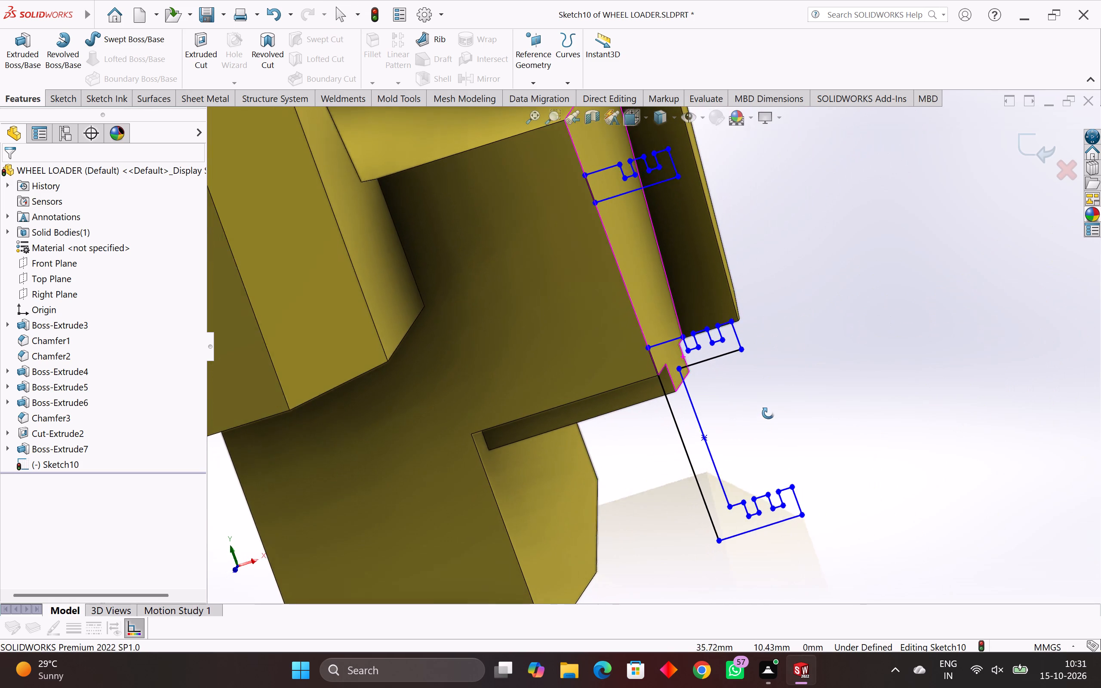
middle_click_drag(768, 413, 769, 411)
scroll(769, 411, "down", 1)
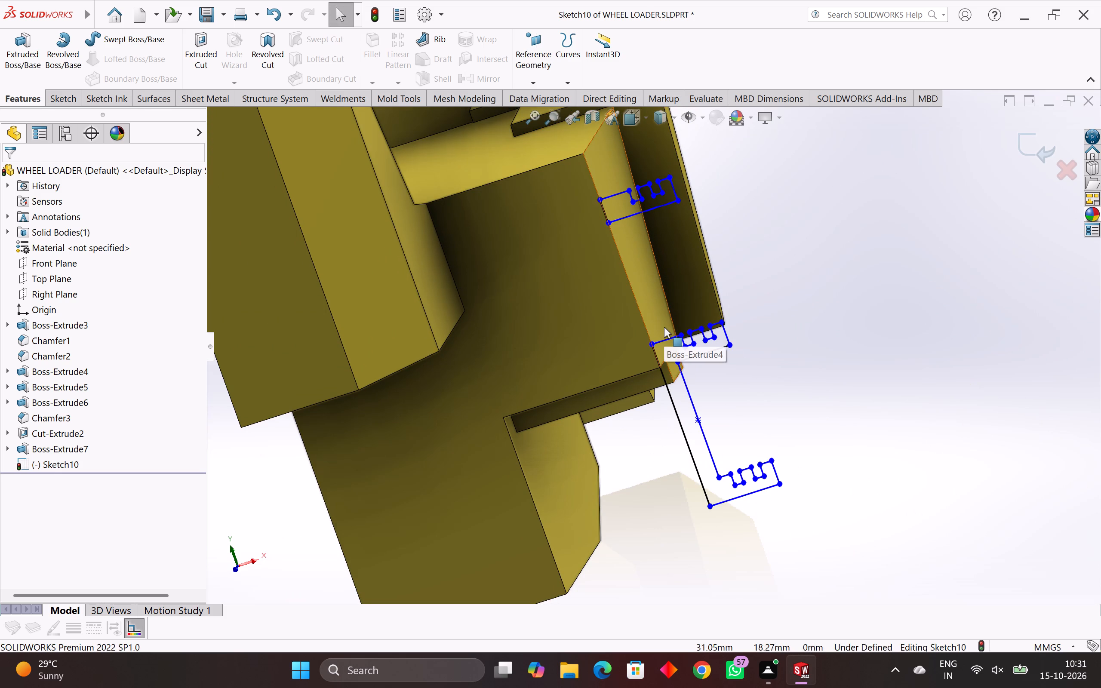
left_click_drag(685, 160, 616, 230)
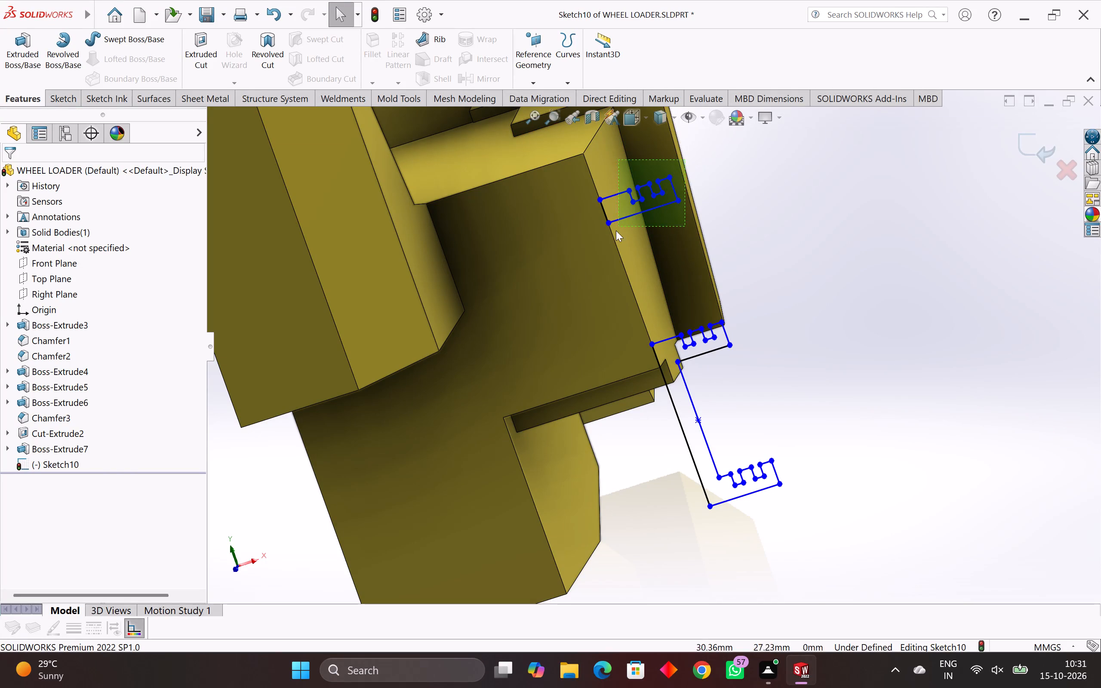
left_click_drag(616, 230, 611, 237)
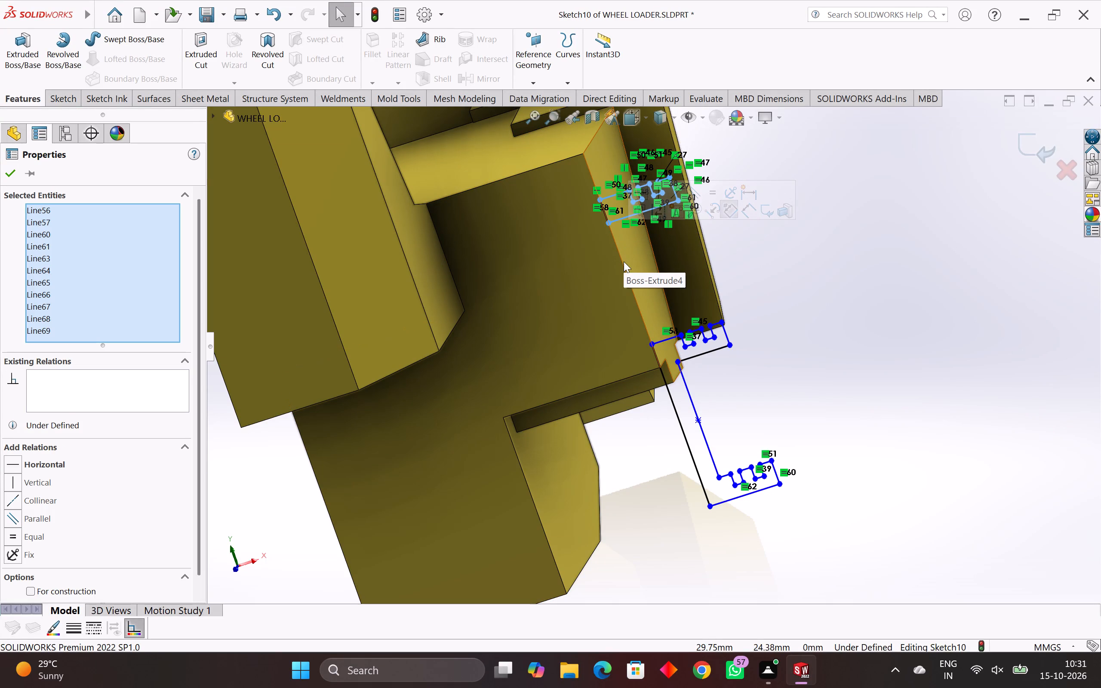
key("Delete")
left_click_drag(608, 210, 557, 232)
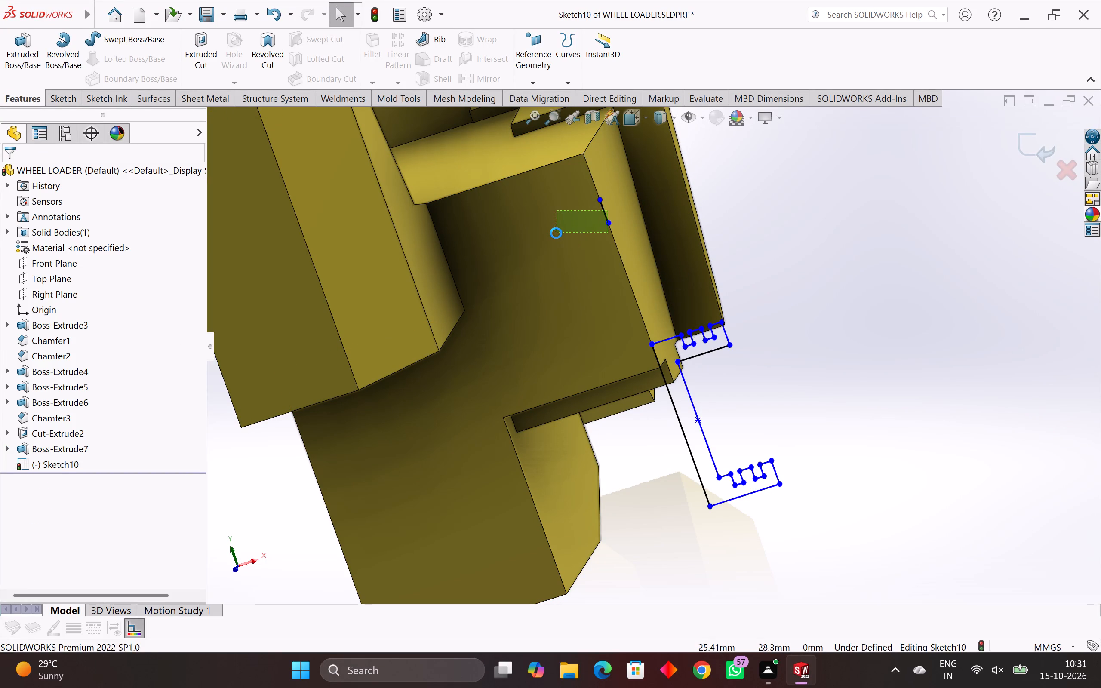
key("Delete")
Fully define the selected lines of the remaining notched bracket profile with automatically calculated relations and dimensions.
scroll(691, 332, "down", 1)
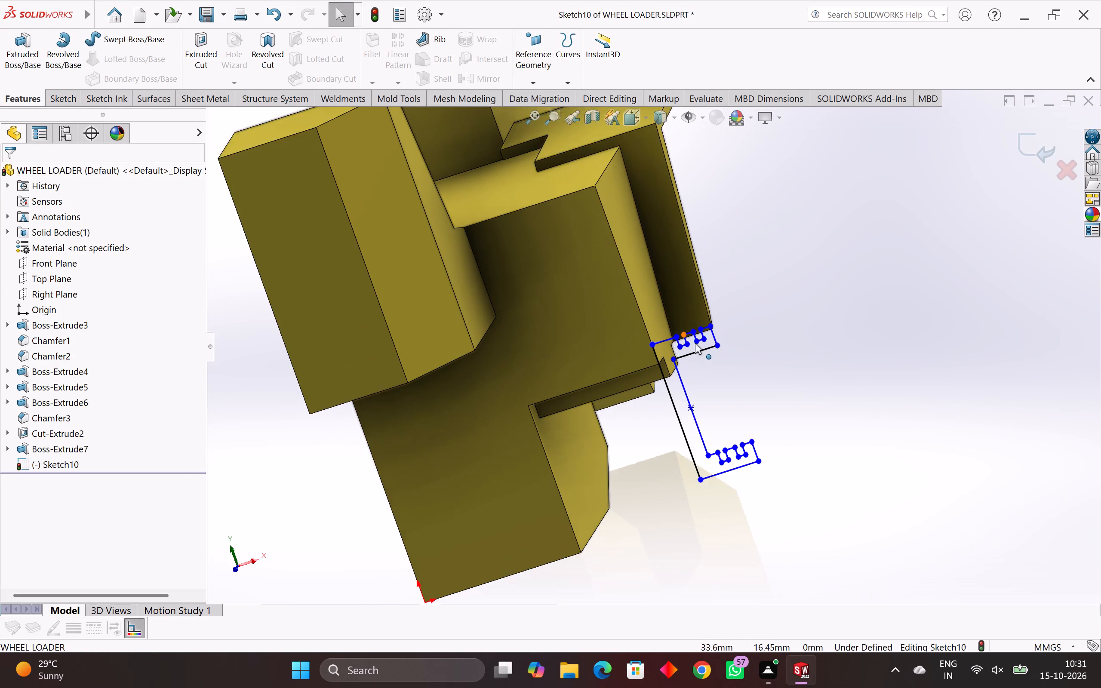
scroll(695, 343, "down", 1)
middle_click_drag(697, 348, 695, 393)
scroll(695, 393, "up", 2)
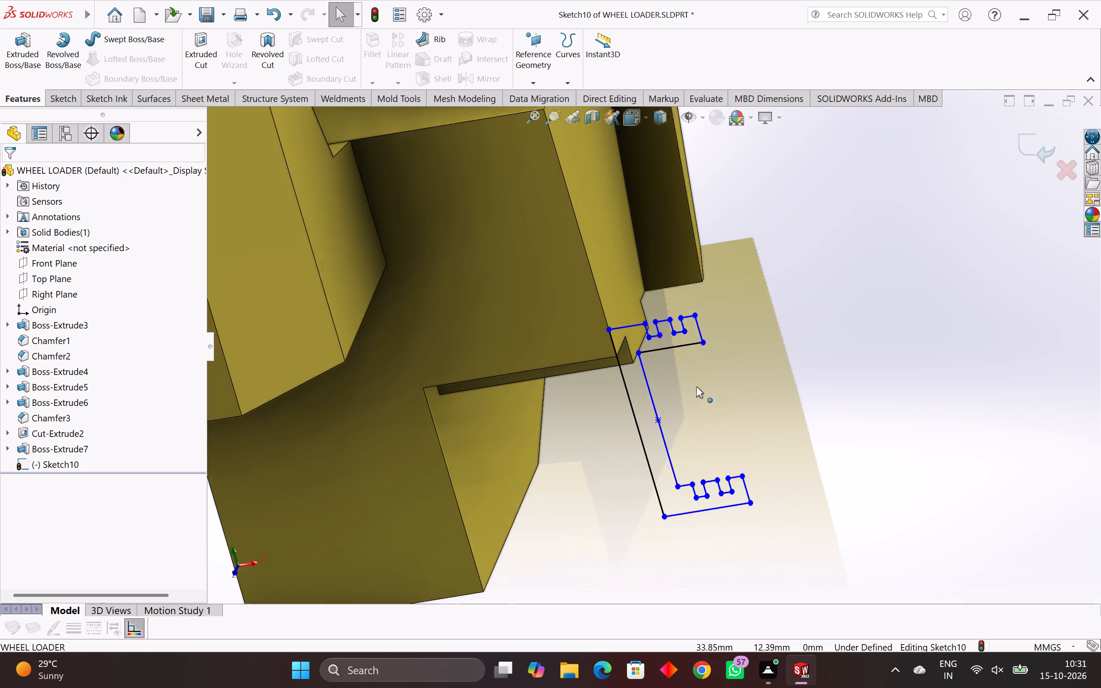
scroll(696, 387, "up", 5)
scroll(689, 353, "down", 4)
left_click_drag(703, 282, 668, 335)
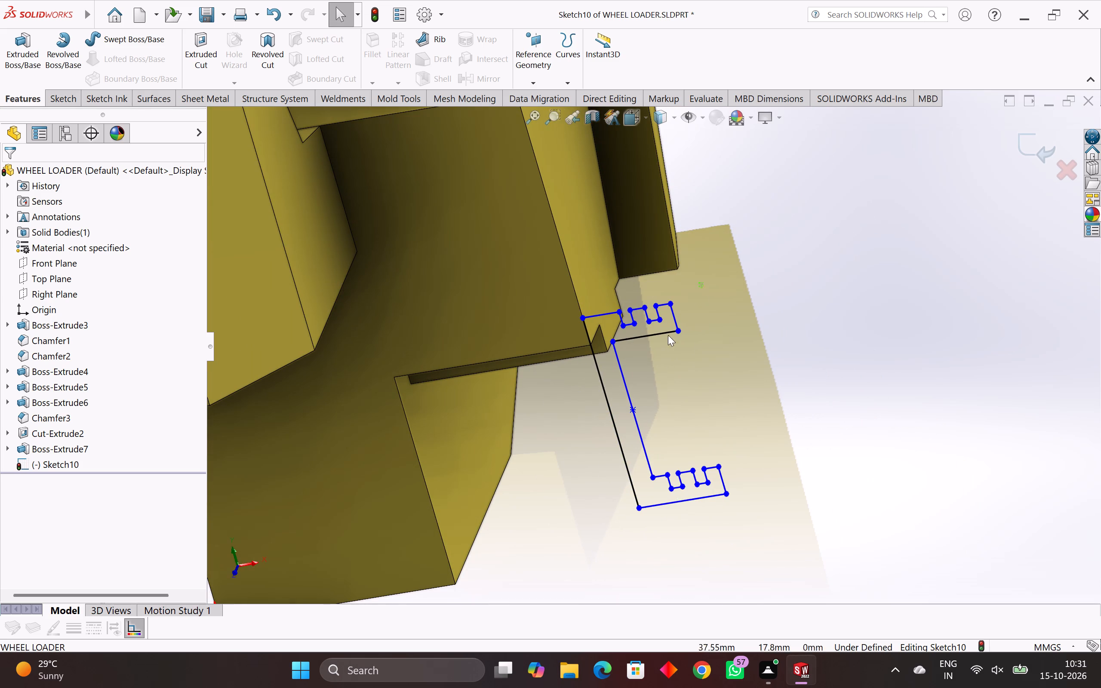
left_click_drag(668, 335, 573, 583)
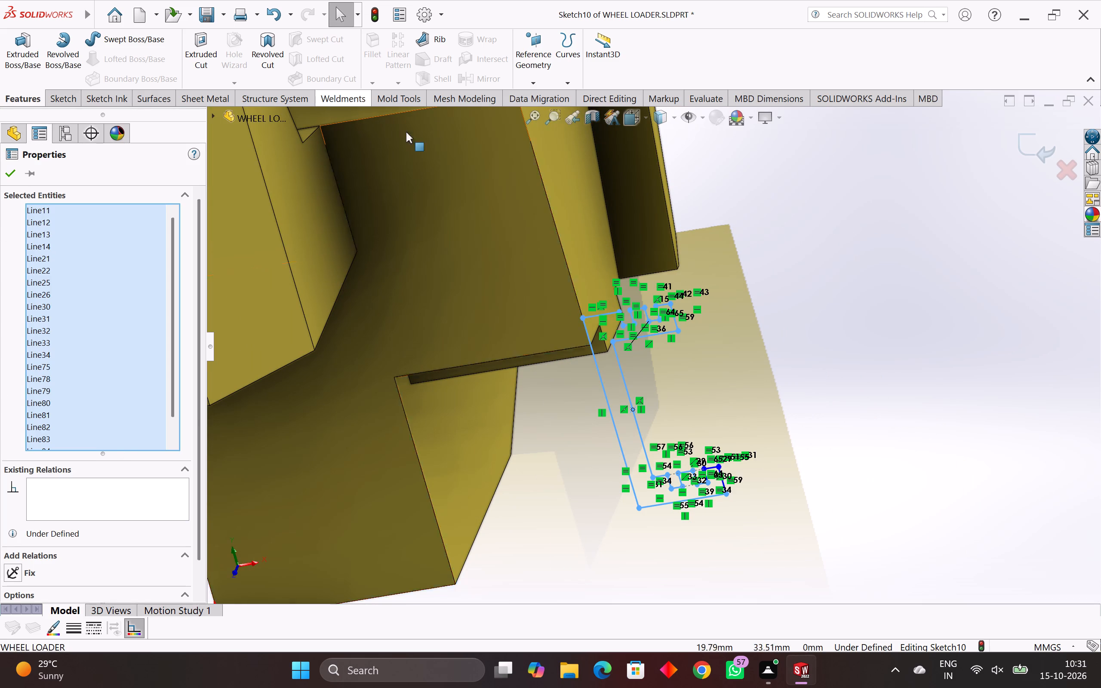
left_click(65, 98)
left_click(453, 83)
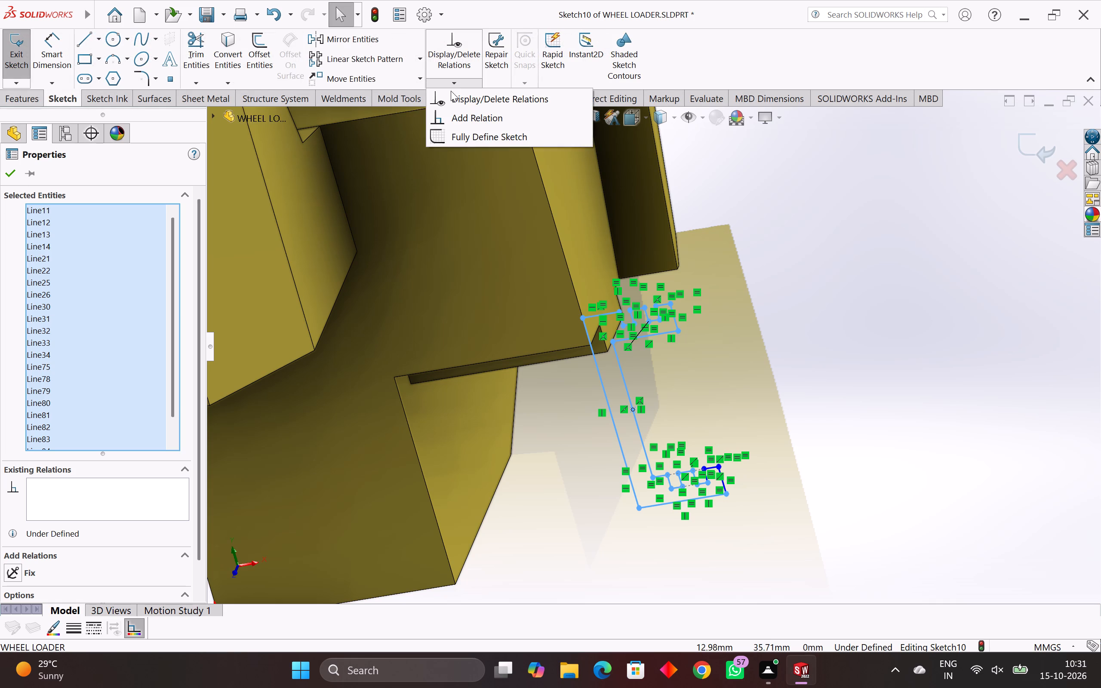
left_click(464, 144)
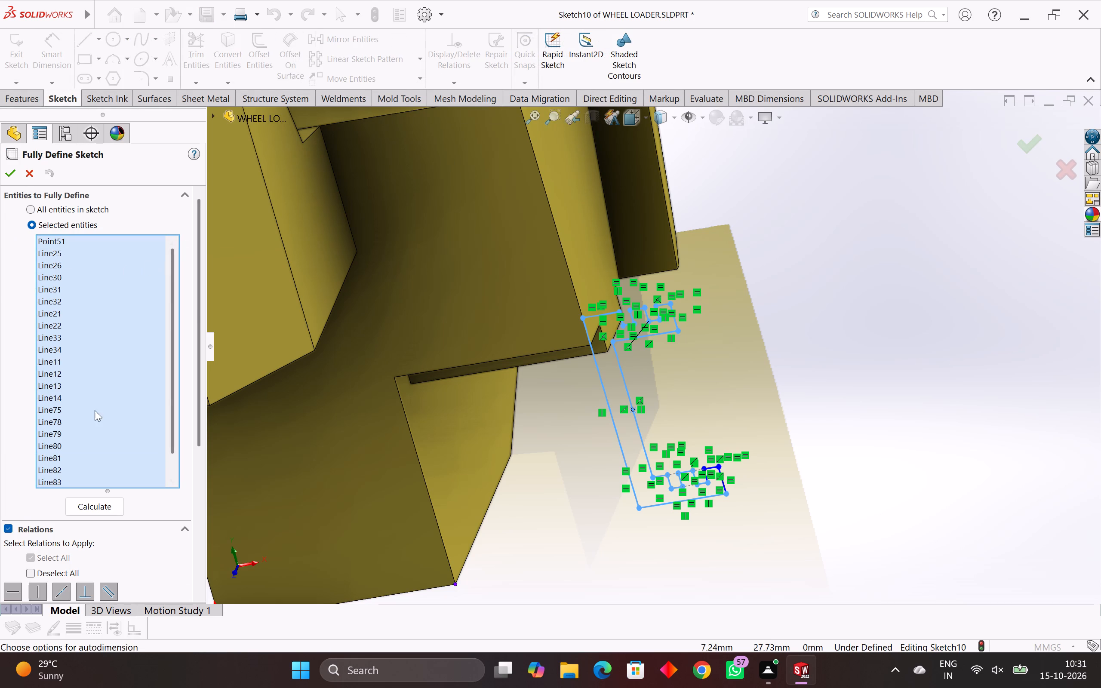
left_click(107, 510)
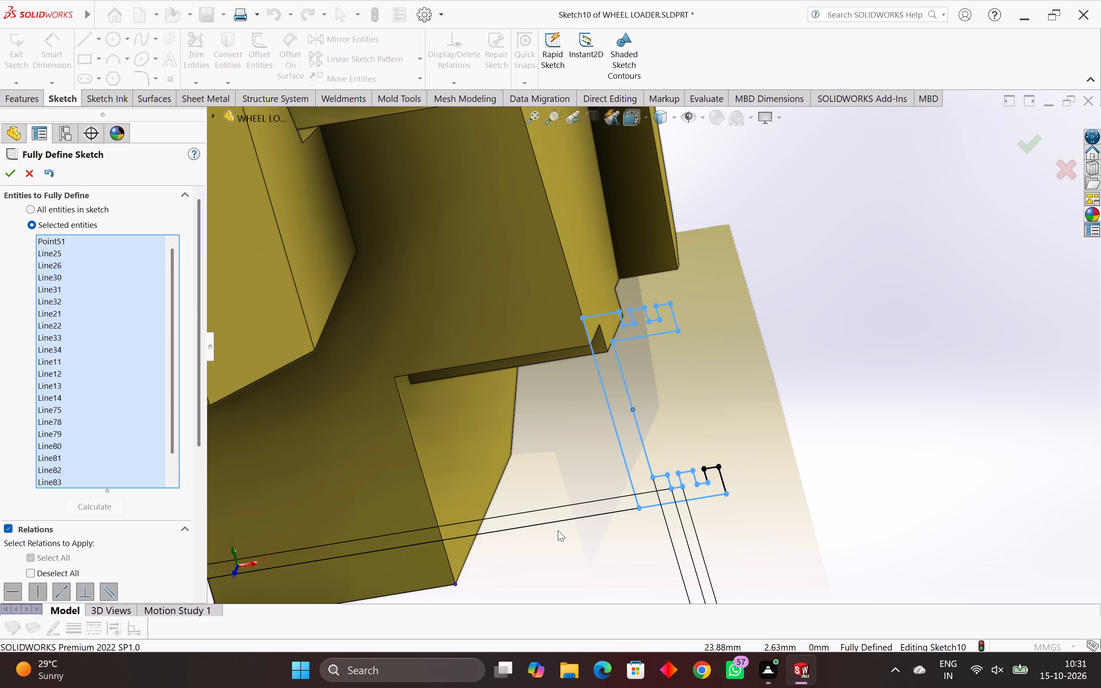
left_click(9, 178)
Start a boss extrusion of the notched bracket profile, beginning at a 1 mm offset from the sketch plane.
middle_click_drag(640, 479, 603, 483)
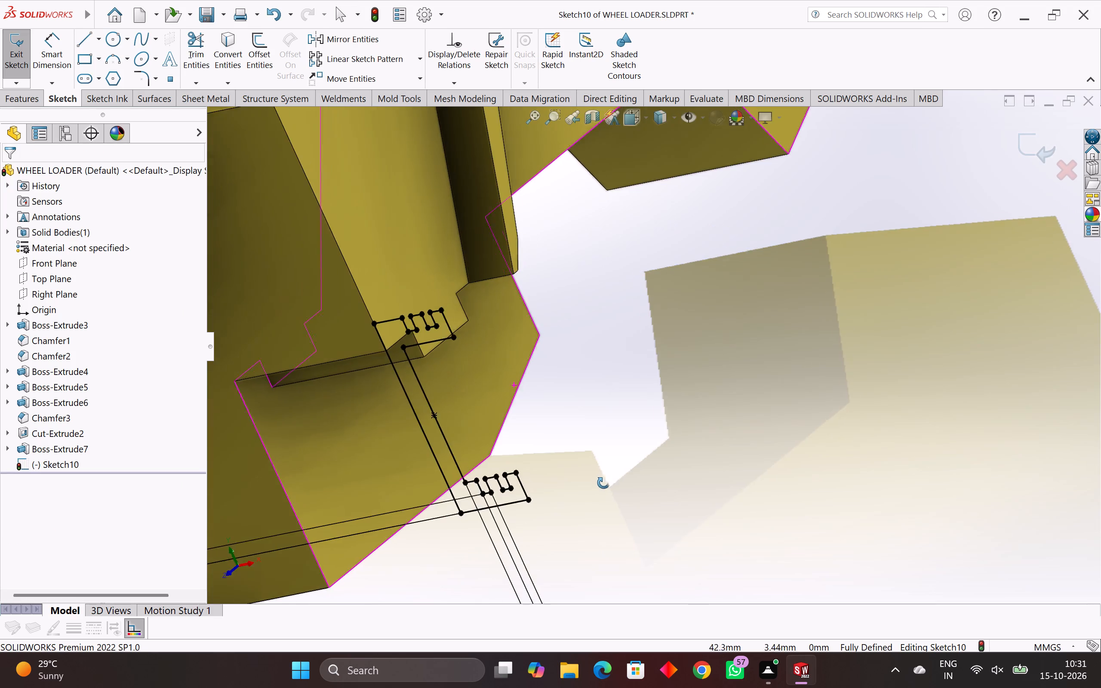
middle_click_drag(603, 483, 605, 510)
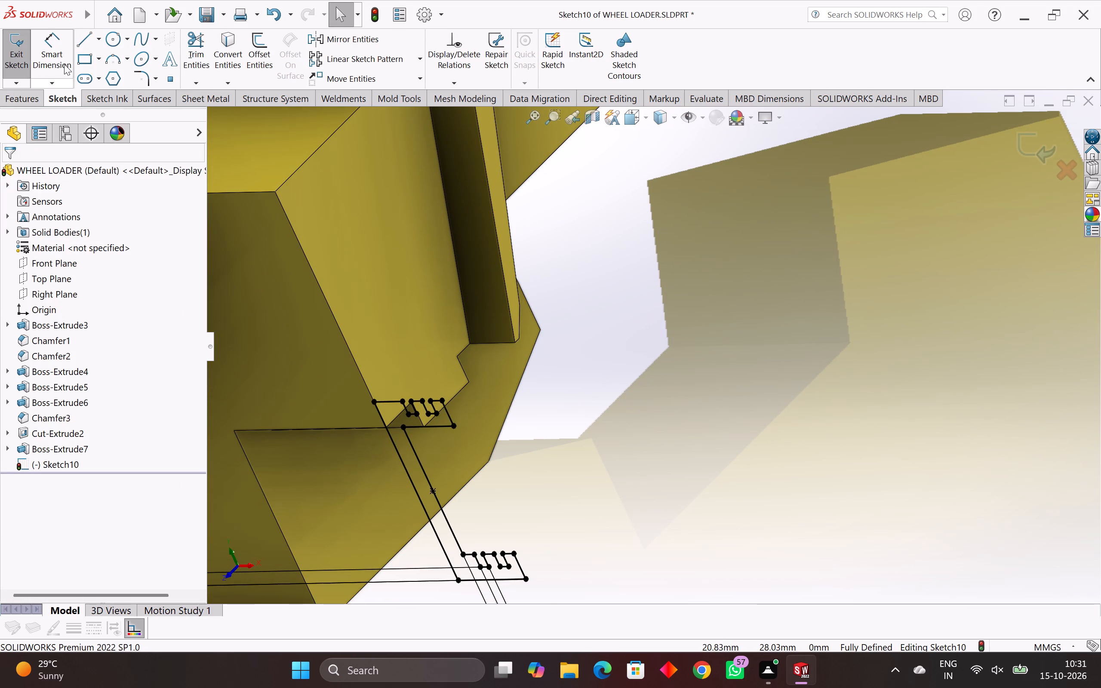
left_click(18, 104)
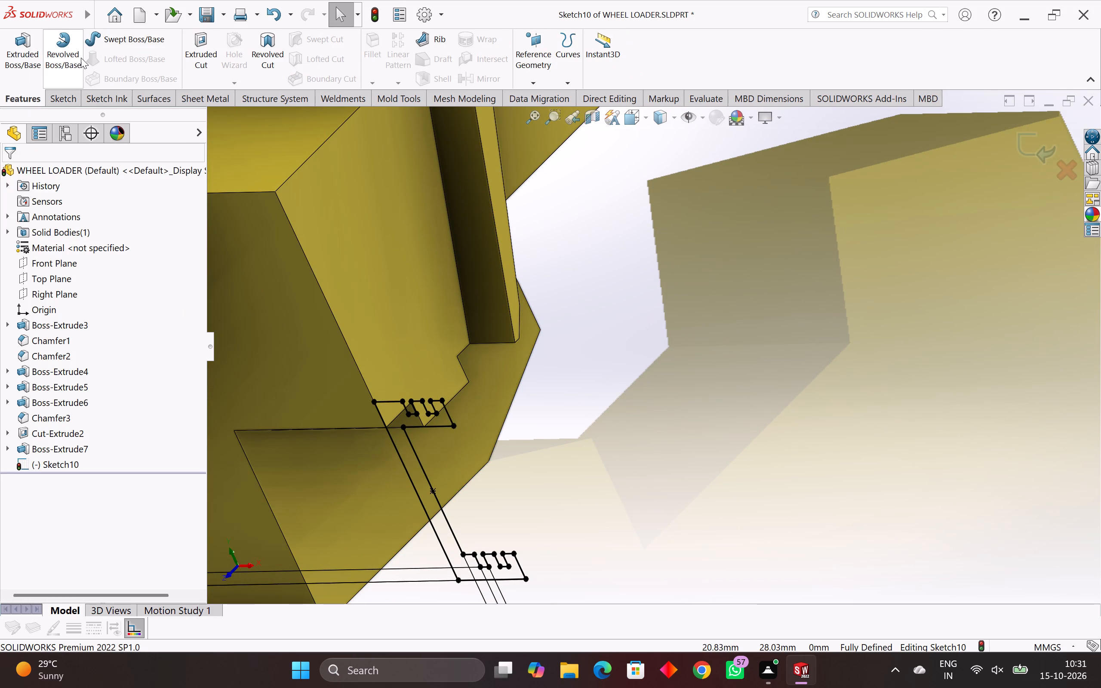
left_click(15, 43)
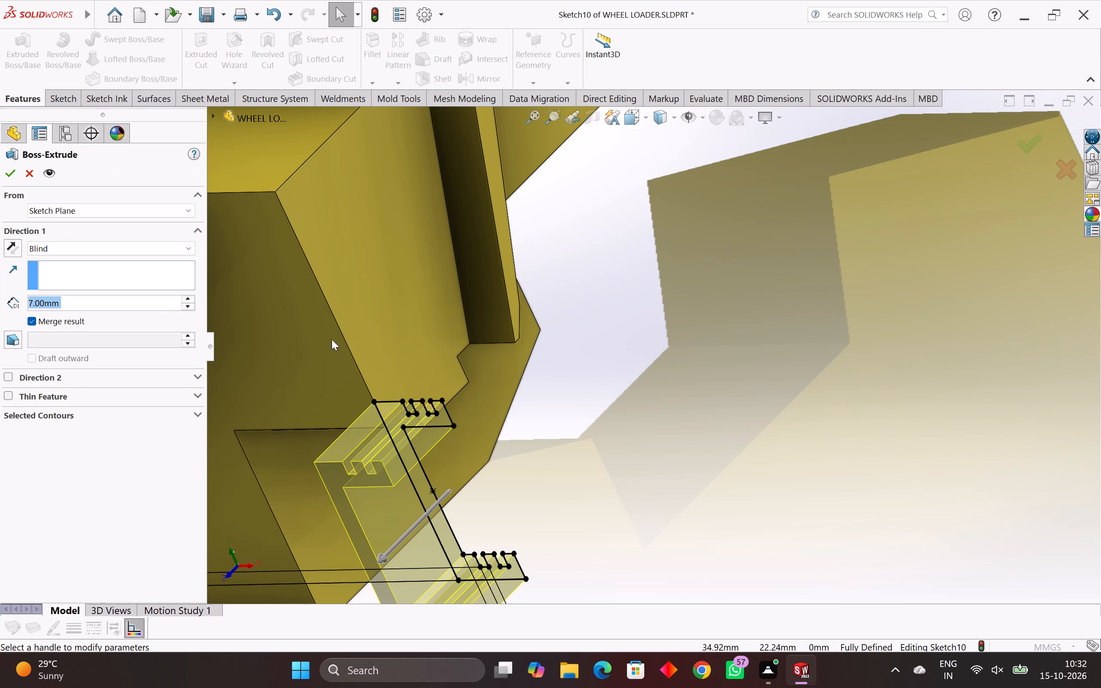
left_click(74, 212)
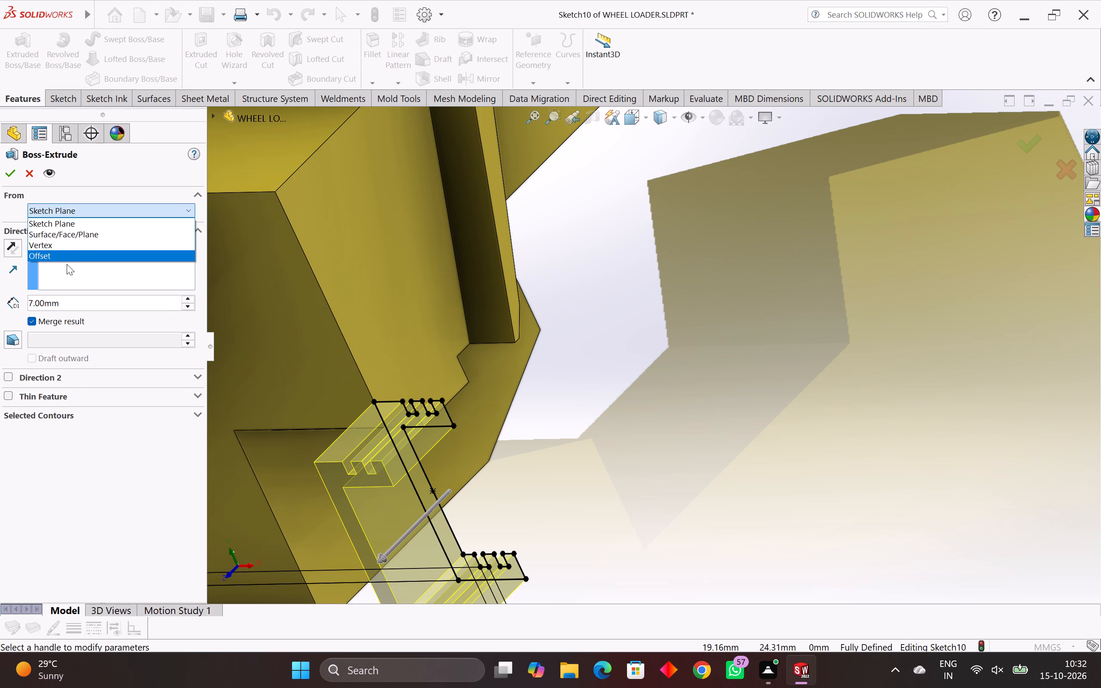
left_click(67, 264)
left_click(82, 209)
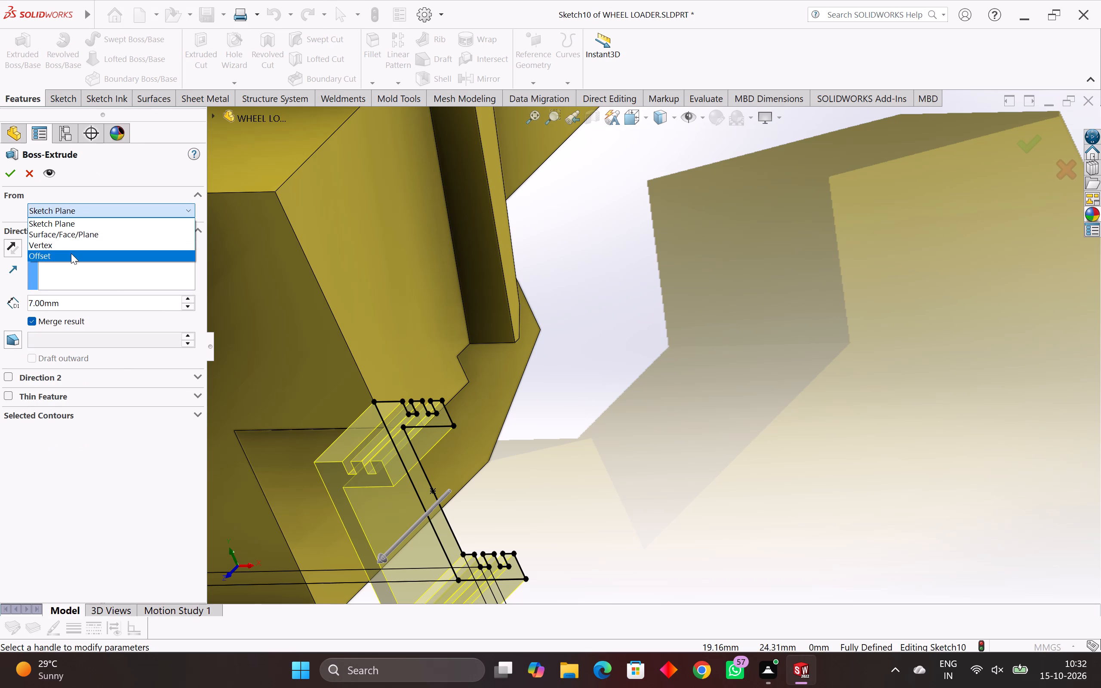
left_click(71, 253)
left_click_drag(86, 236, 9, 236)
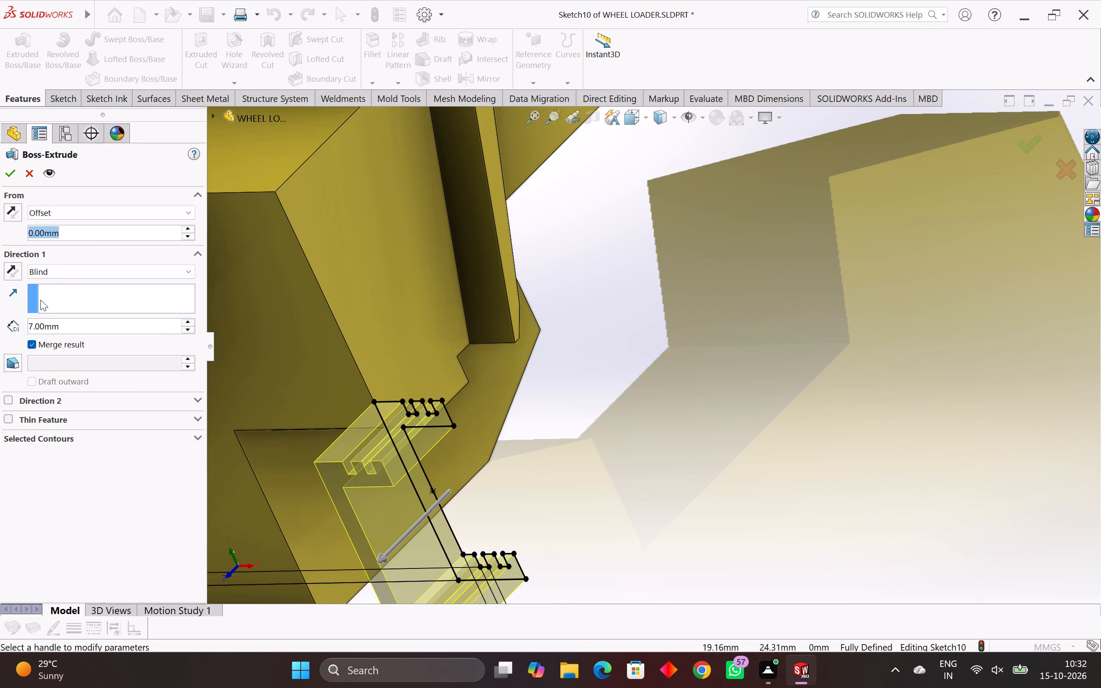
key("1")
key("Return")
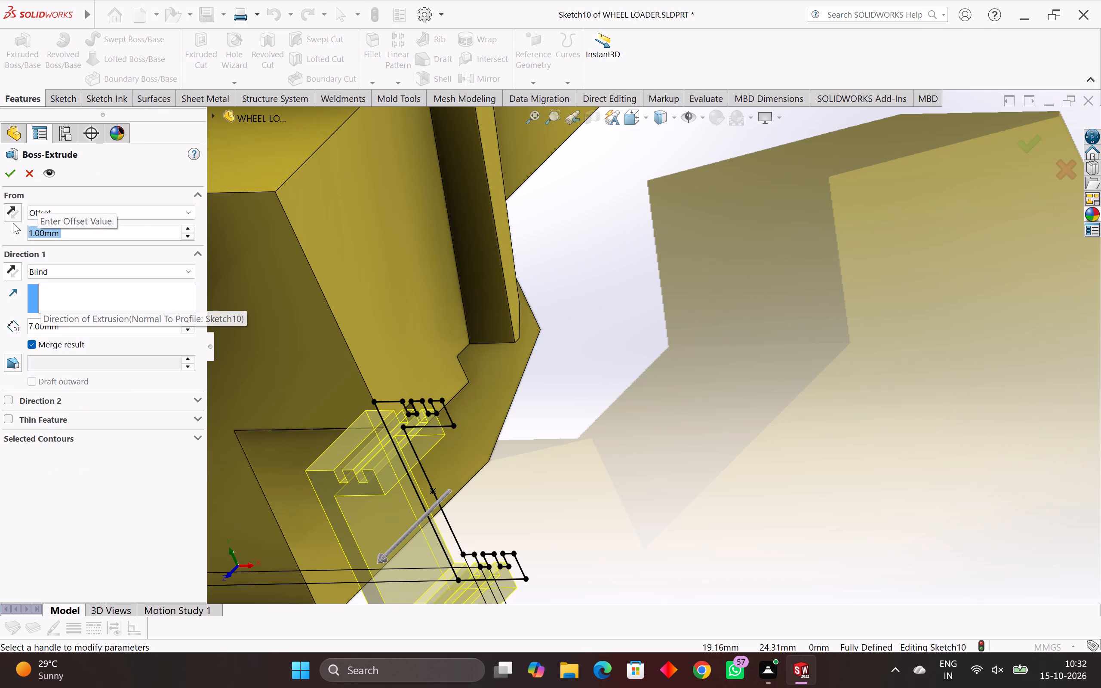
left_click(13, 207)
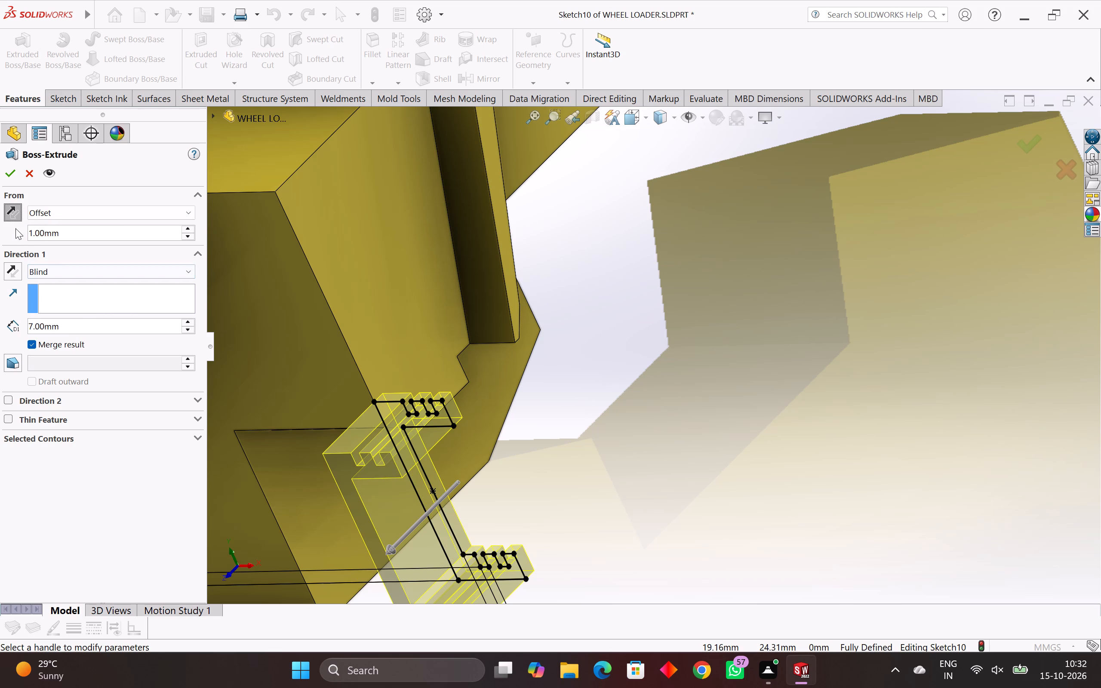
left_click(12, 213)
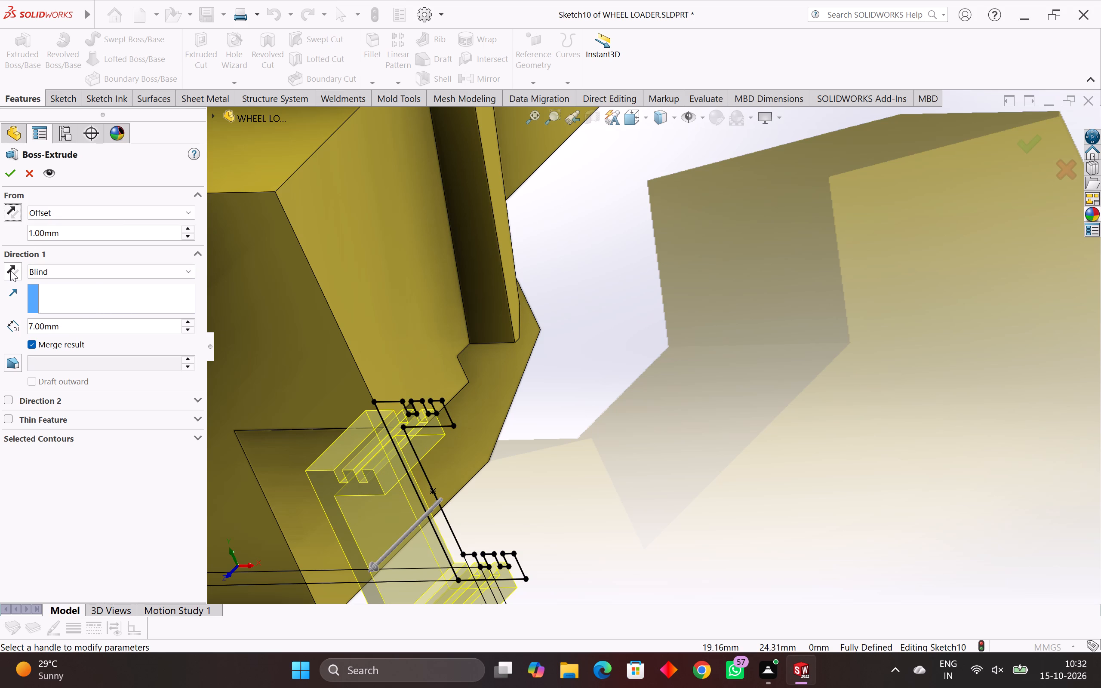
Reverse both the extrusion direction and the start offset so the blind bracket preview runs along the body's underside.
left_click(49, 271)
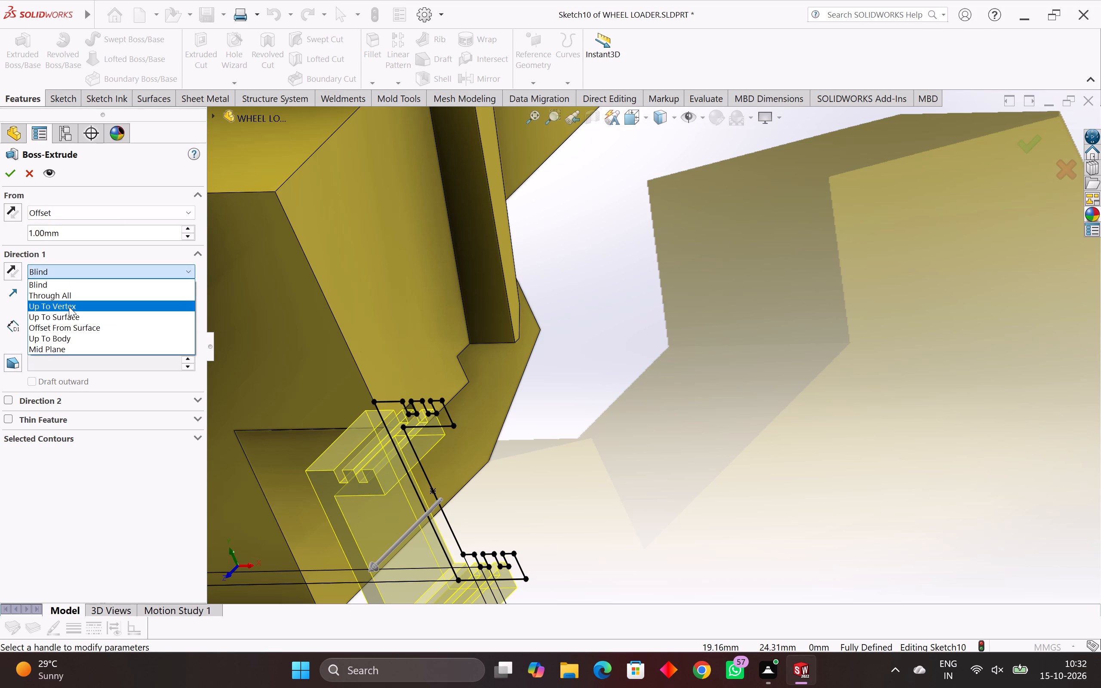
left_click(68, 307)
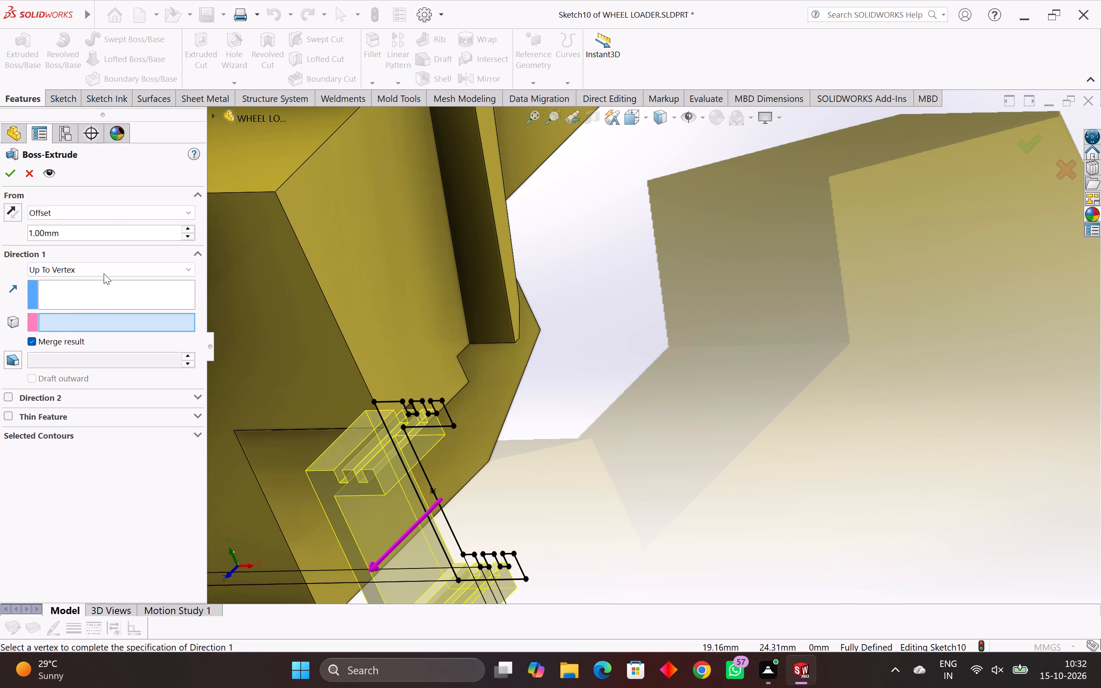
left_click(103, 270)
left_click(52, 280)
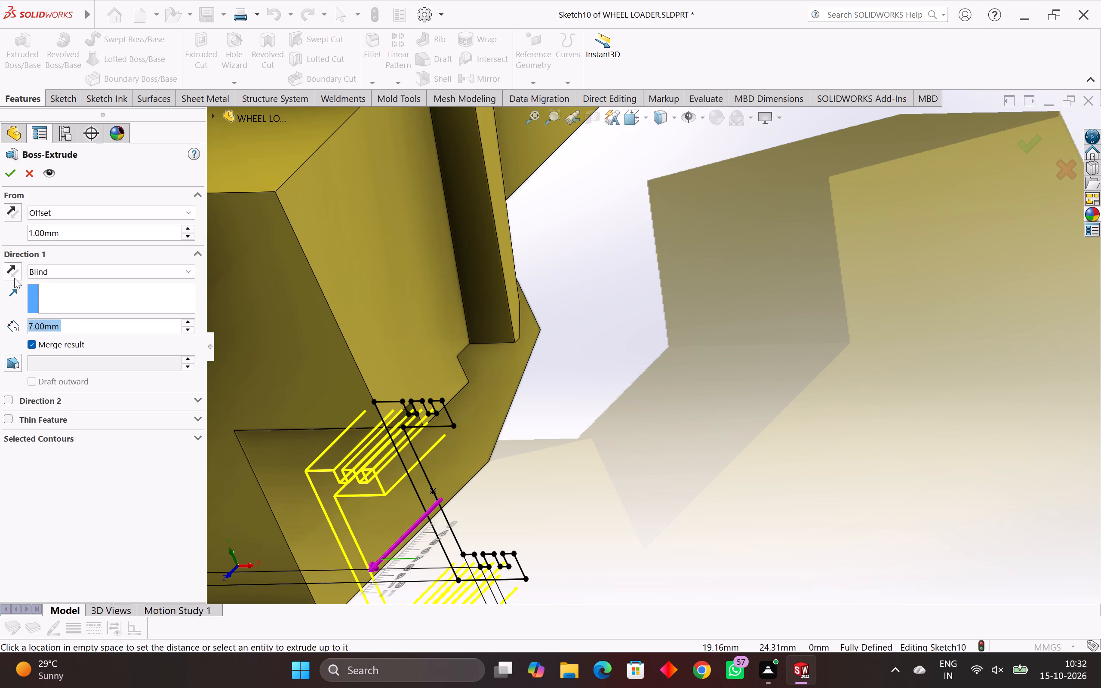
left_click(11, 272)
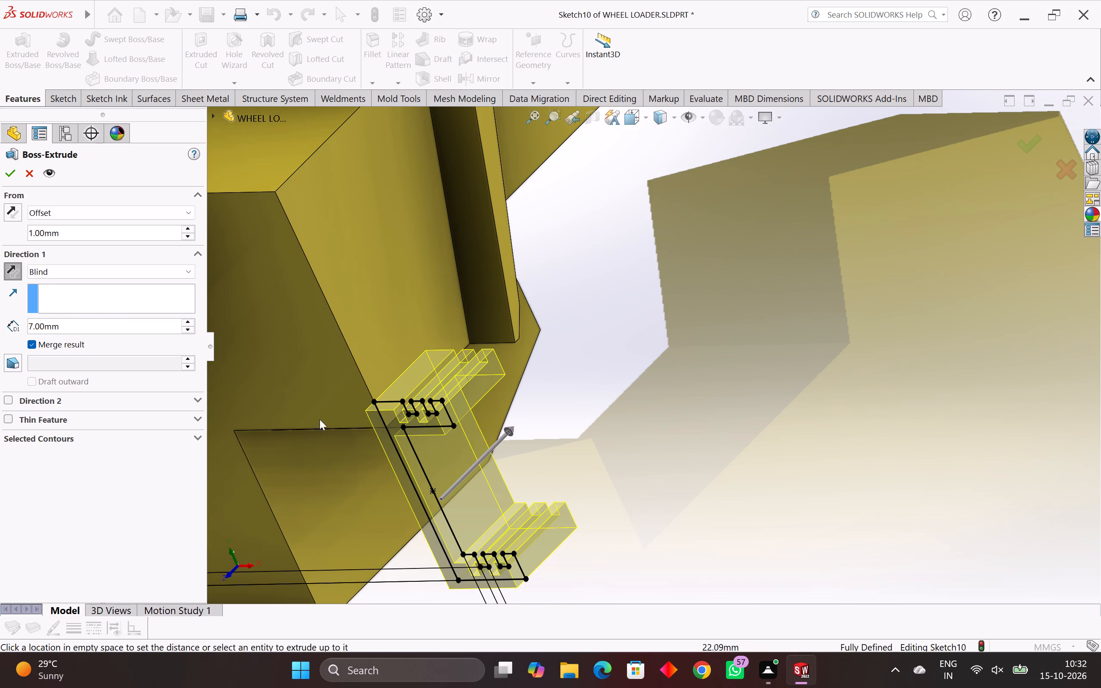
middle_click_drag(369, 439, 343, 465)
scroll(343, 465, "down", 2)
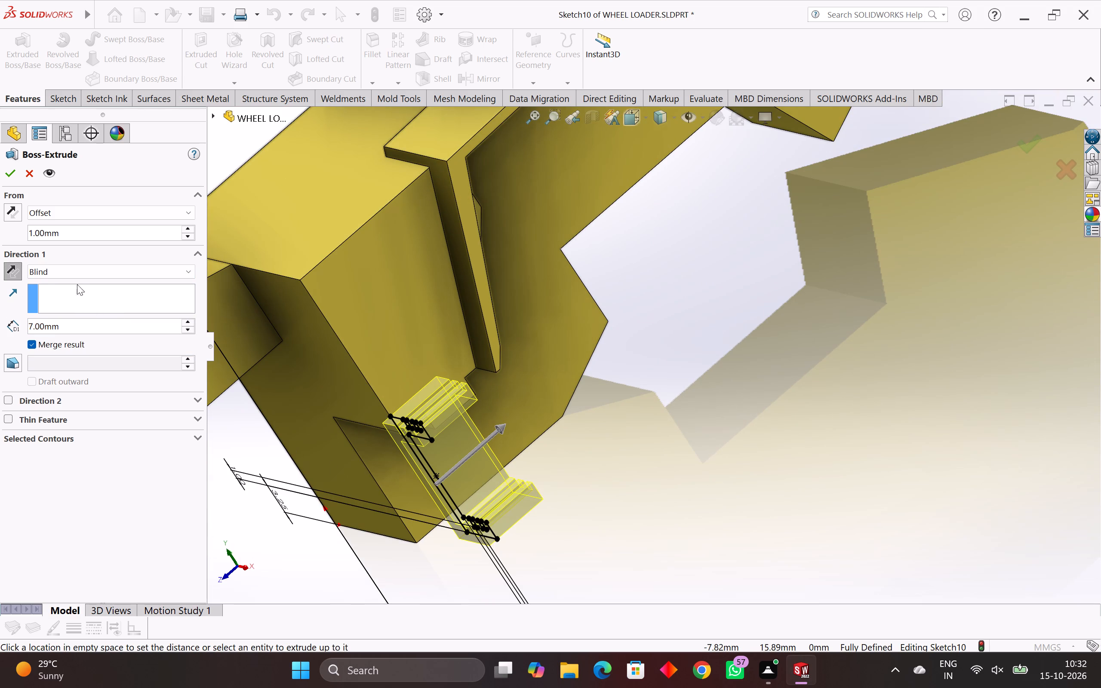
left_click(9, 214)
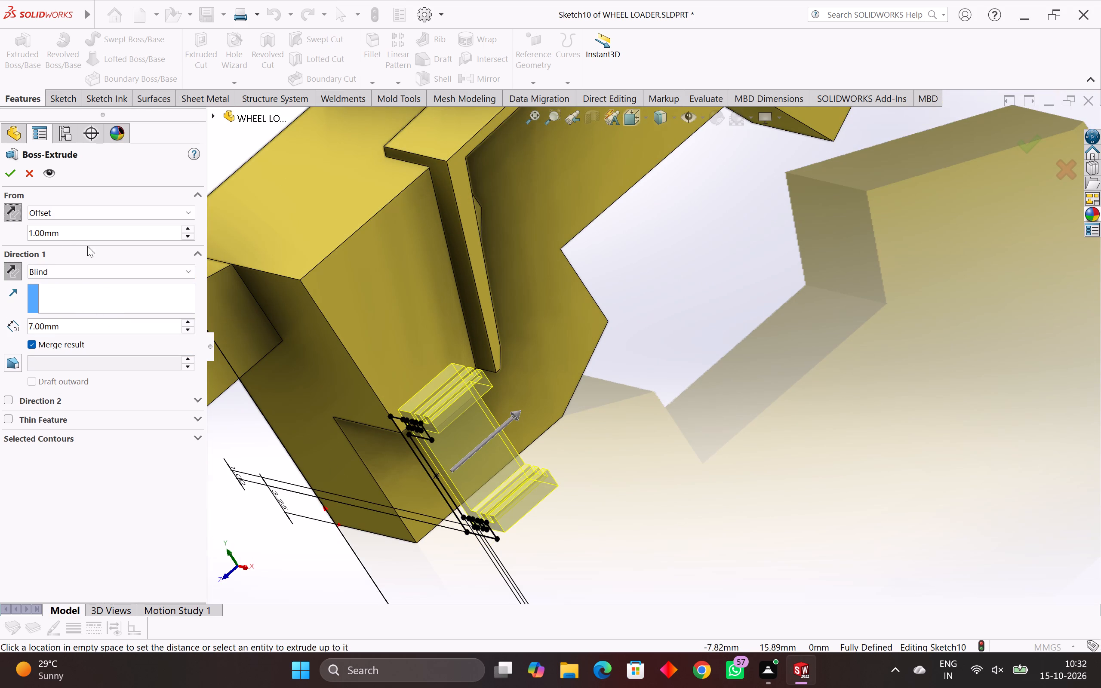
Set the extrusion's end condition to Up To Vertex, ending at the block's lower corner beside the thin projecting plate.
left_click(98, 279)
left_click(112, 271)
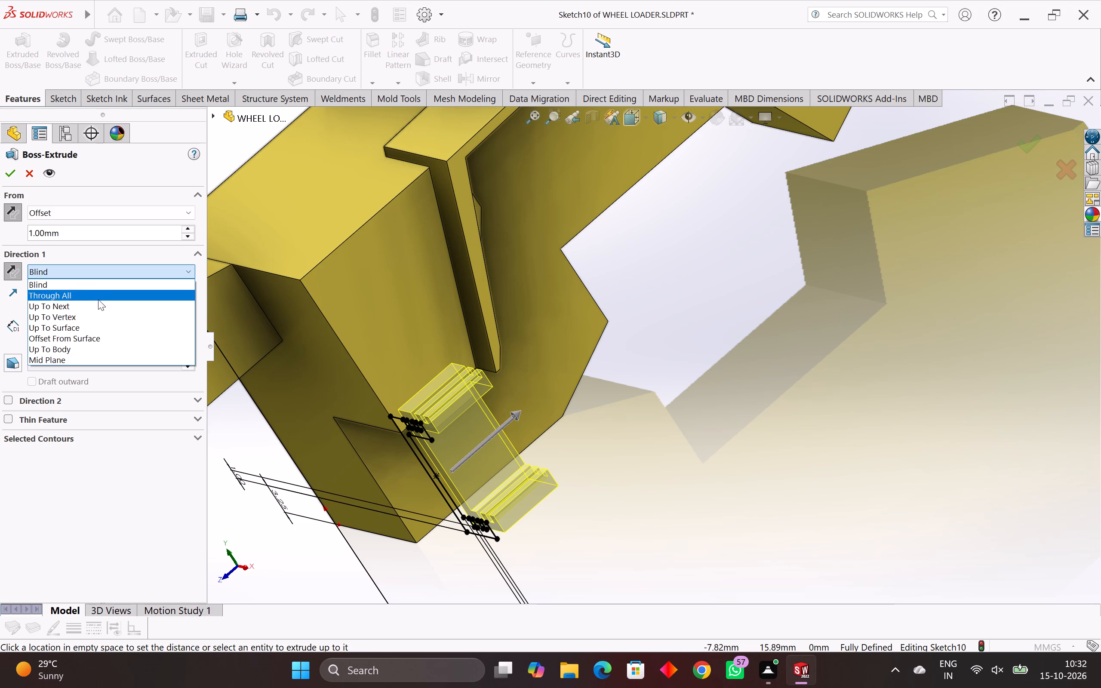
left_click(88, 318)
scroll(485, 369, "up", 3)
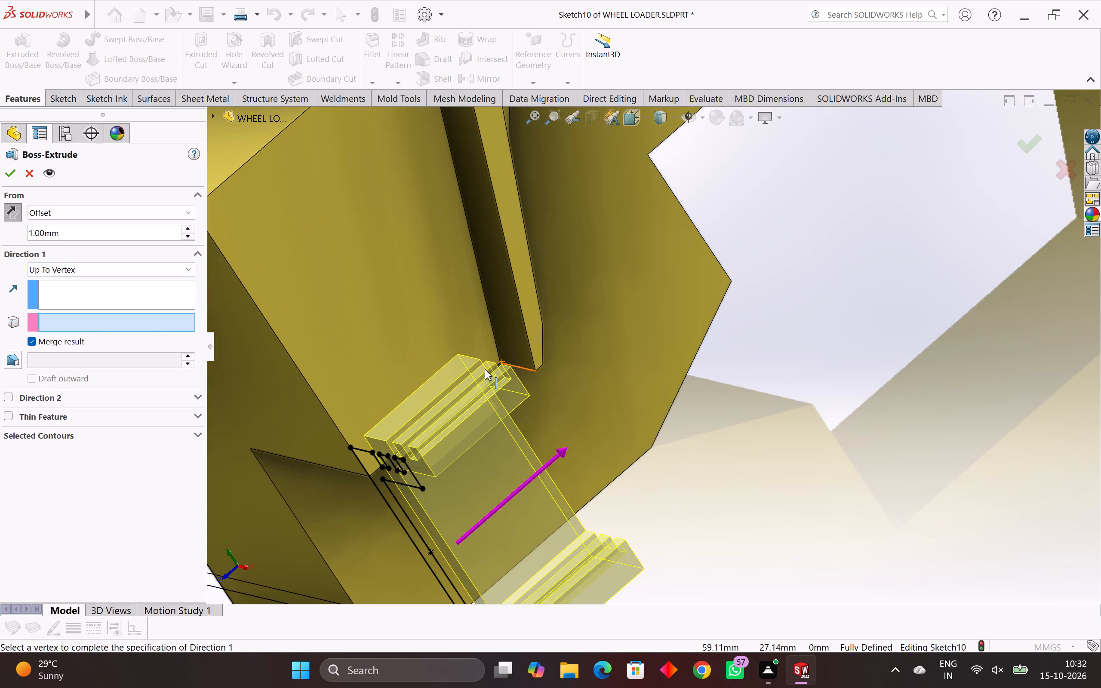
scroll(485, 369, "up", 5)
middle_click_drag(626, 372, 614, 390)
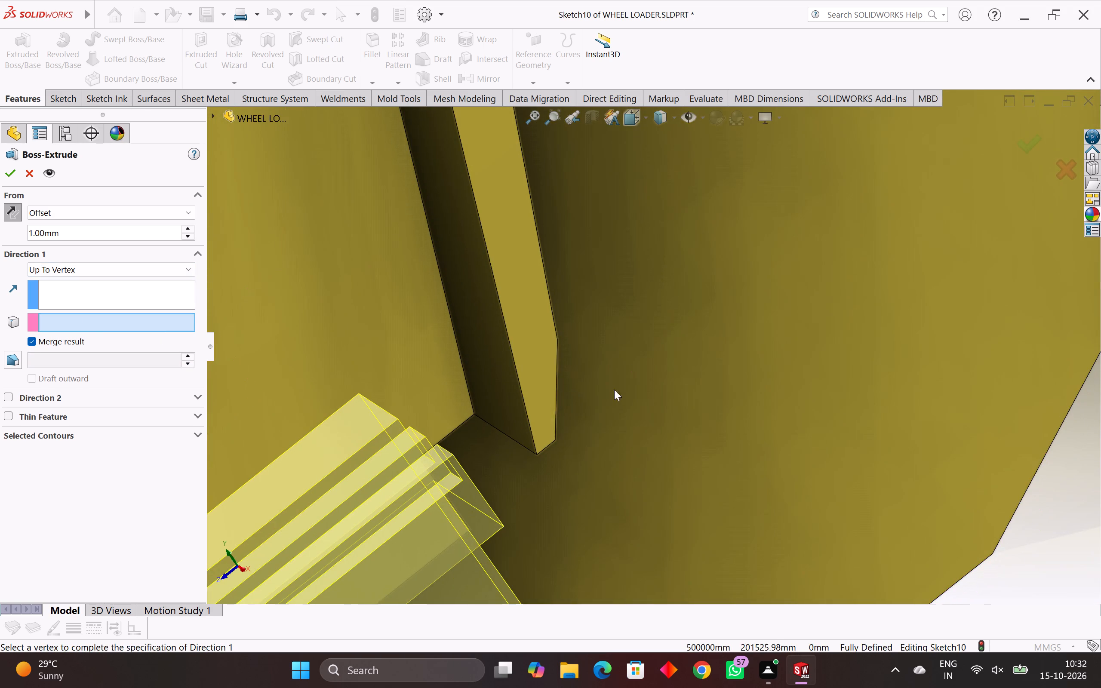
scroll(481, 421, "up", 5)
scroll(510, 397, "up", 4)
scroll(554, 374, "up", 4)
scroll(632, 319, "up", 3)
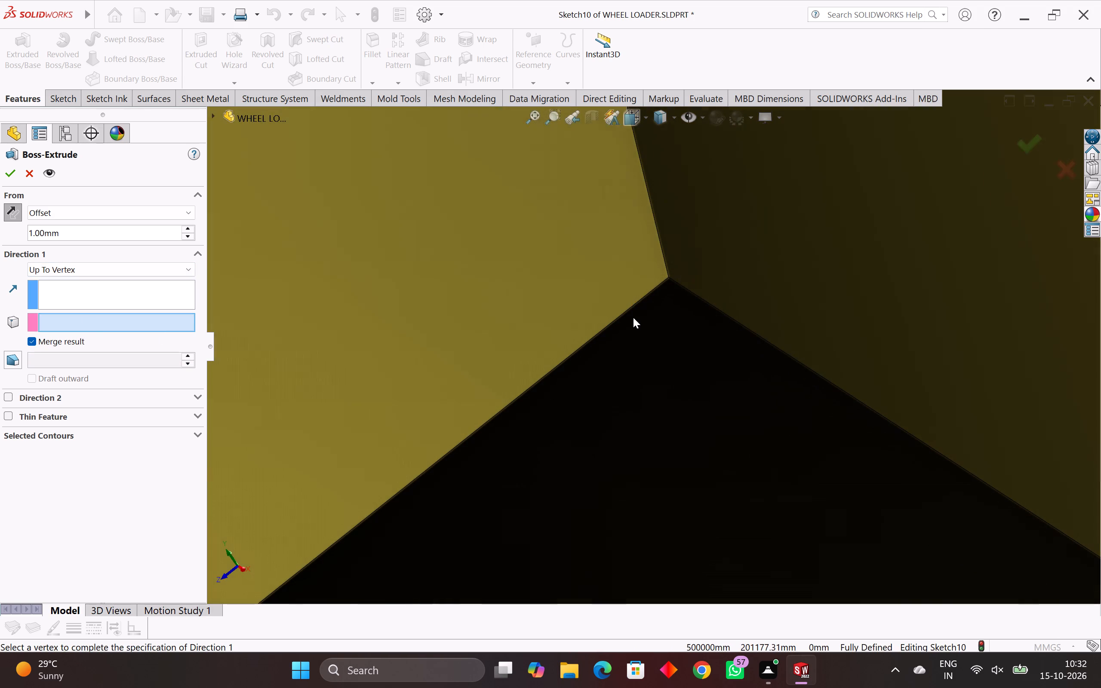
scroll(633, 317, "up", 1)
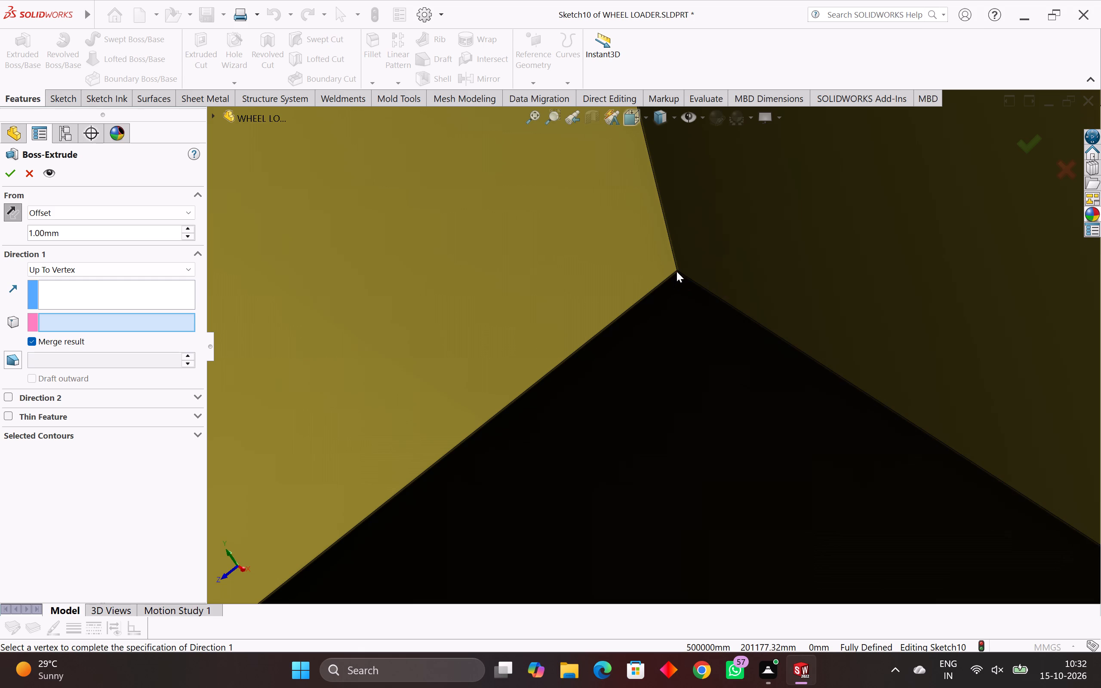
left_click(677, 270)
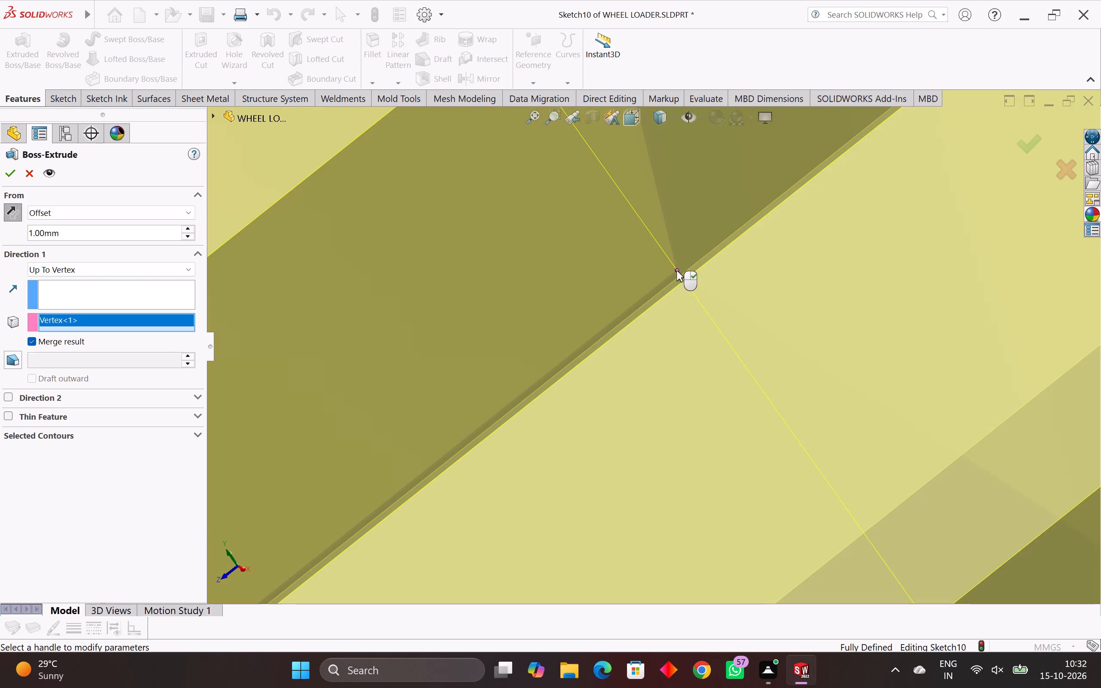
Examine the bracket extrusion preview from several angles, checking how it meets the block, the thin plate and the chosen vertex.
scroll(680, 308, "down", 5)
middle_click_drag(688, 321, 670, 343)
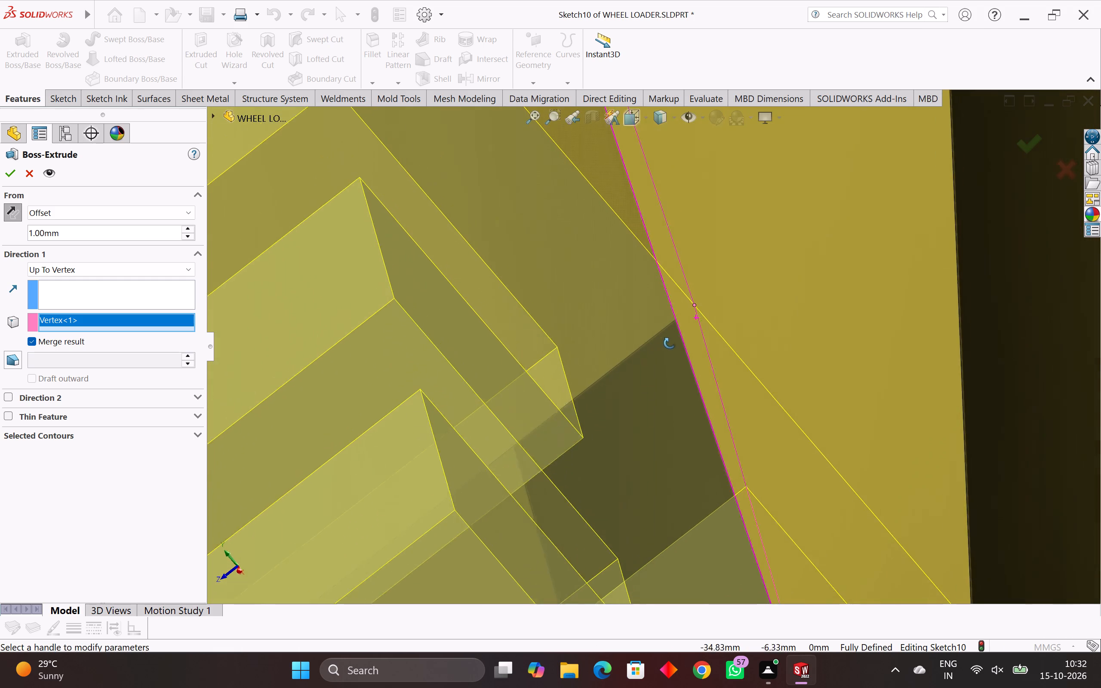
middle_click_drag(670, 343, 675, 348)
scroll(676, 350, "down", 4)
middle_click_drag(676, 350, 667, 329)
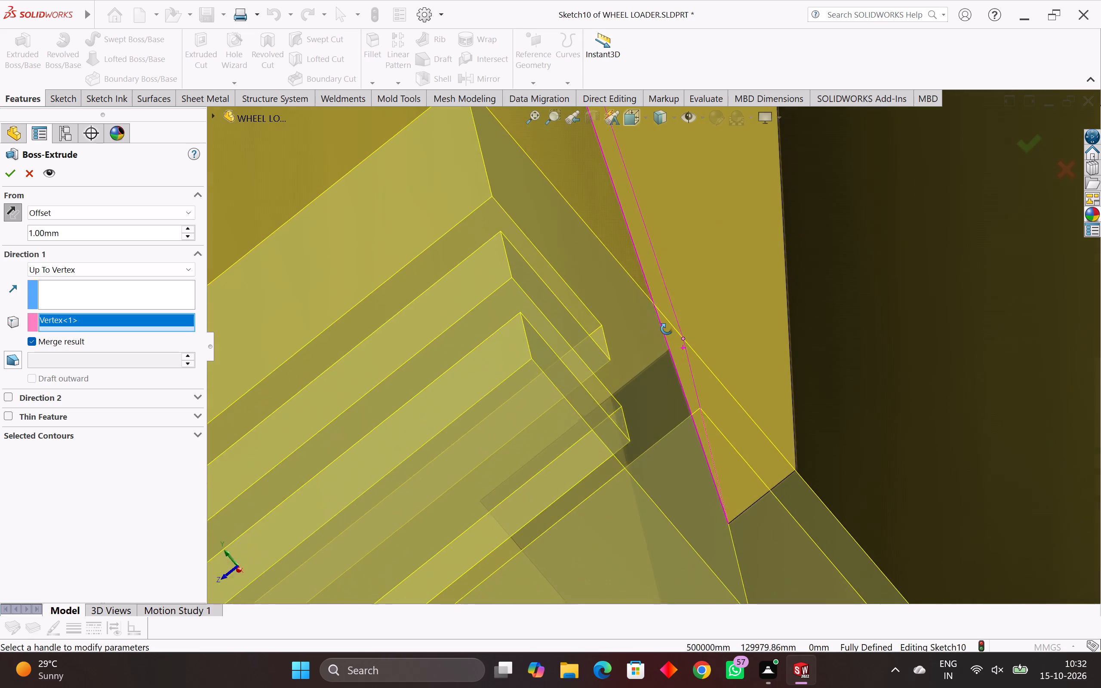
middle_click_drag(667, 329, 630, 306)
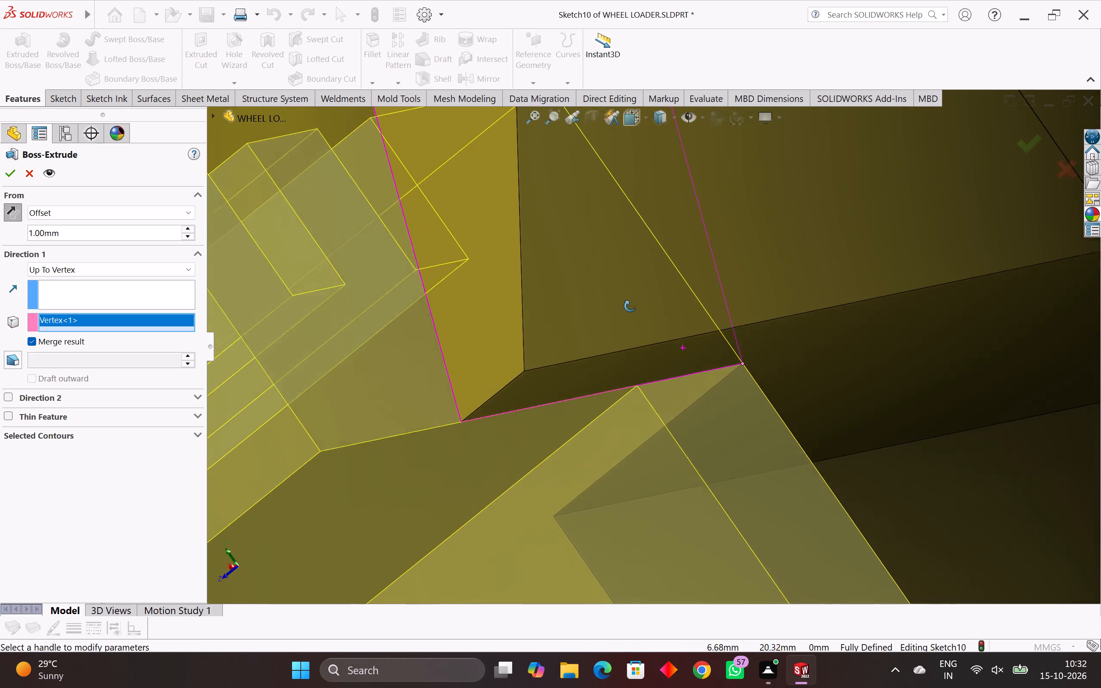
middle_click_drag(630, 306, 682, 399)
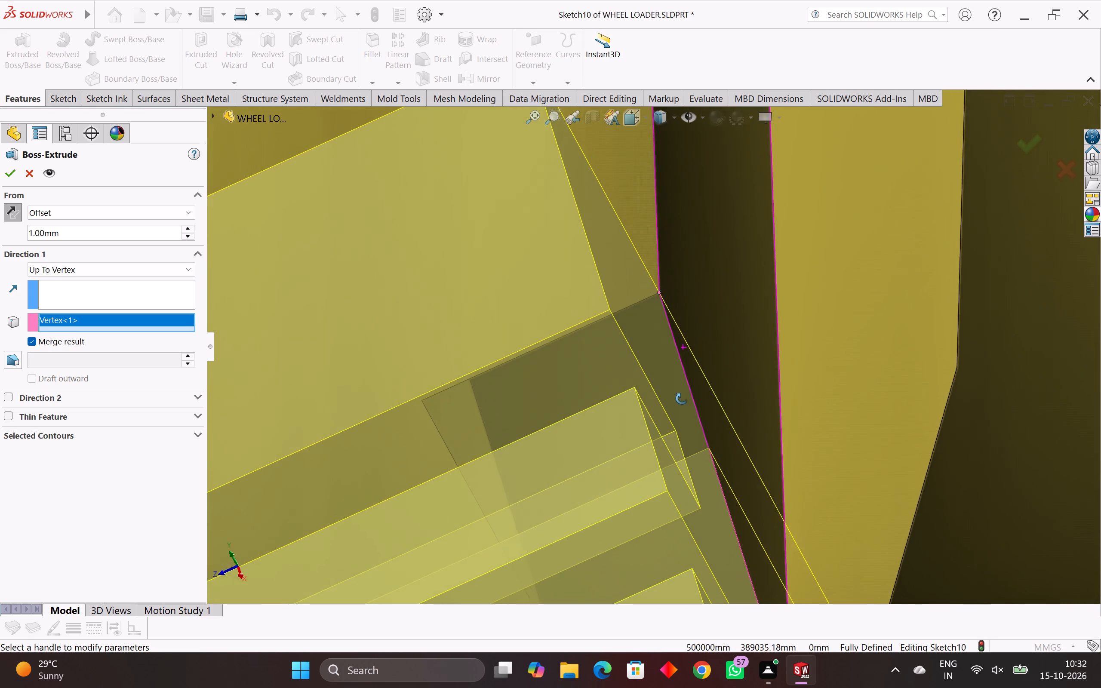
middle_click_drag(682, 399, 684, 402)
scroll(690, 406, "down", 4)
middle_click_drag(690, 406, 680, 367)
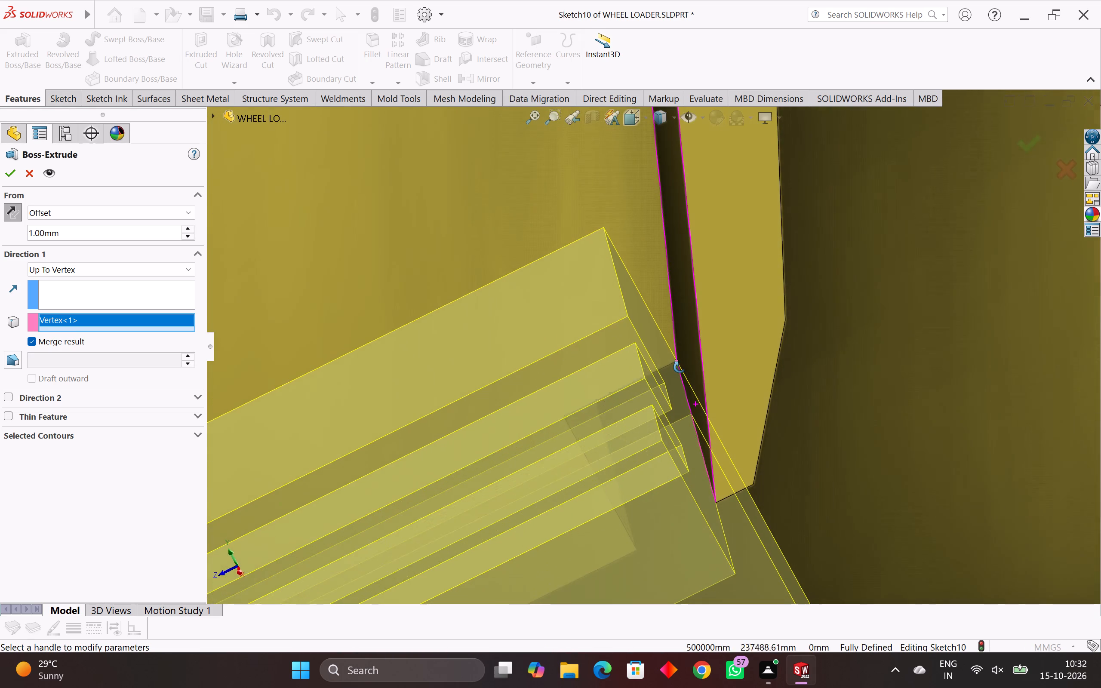
middle_click_drag(680, 367, 597, 293)
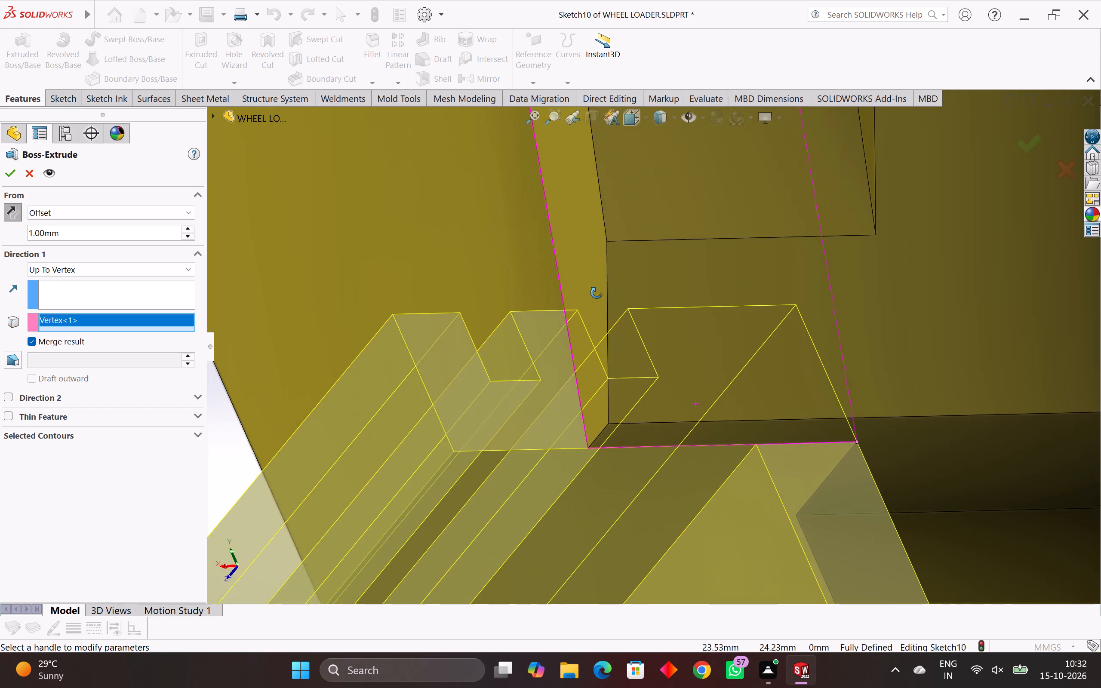
middle_click_drag(597, 293, 656, 488)
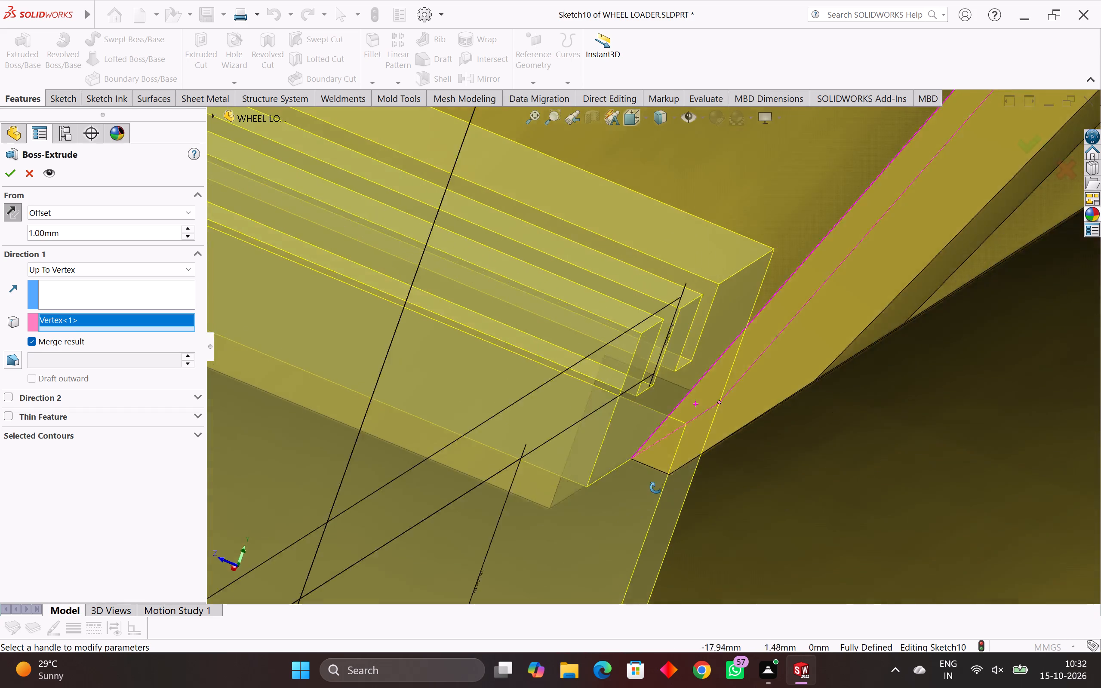
middle_click_drag(656, 488, 686, 517)
scroll(615, 480, "down", 5)
middle_click_drag(615, 480, 650, 527)
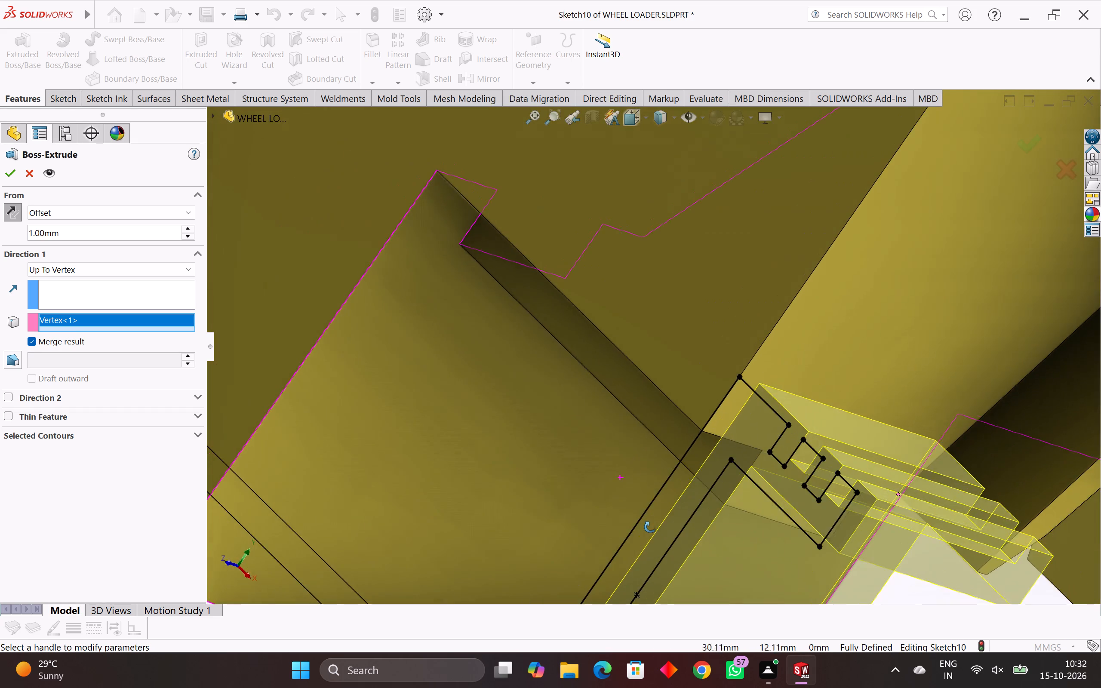
middle_click_drag(650, 527, 640, 543)
middle_click_drag(629, 518, 629, 595)
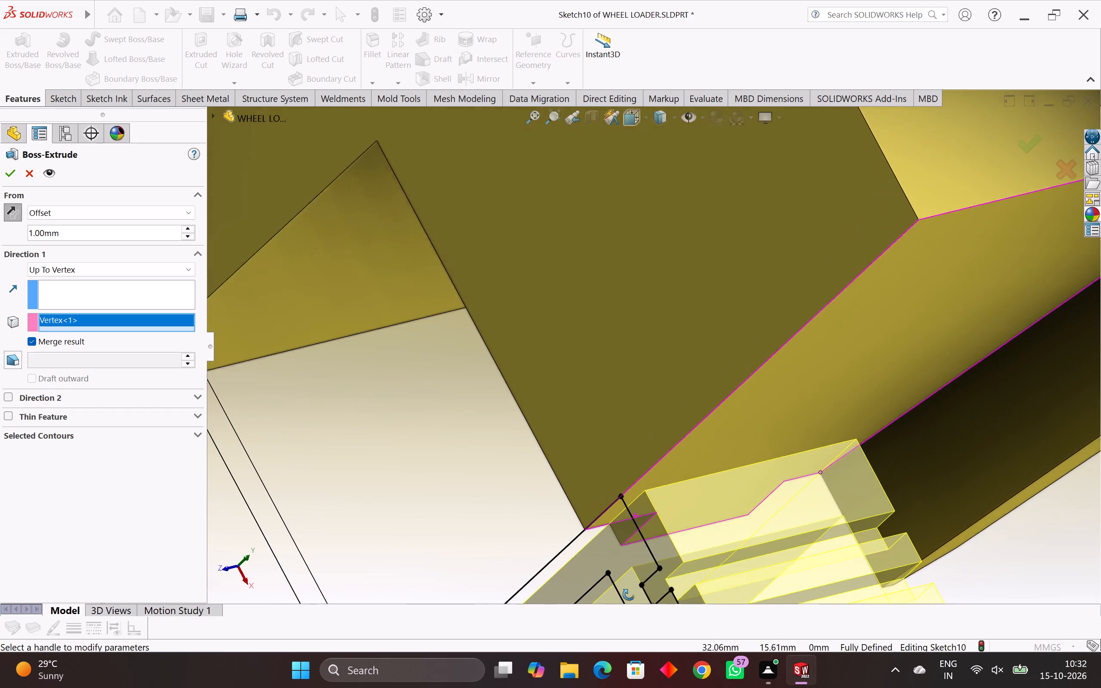
middle_click_drag(629, 595, 593, 642)
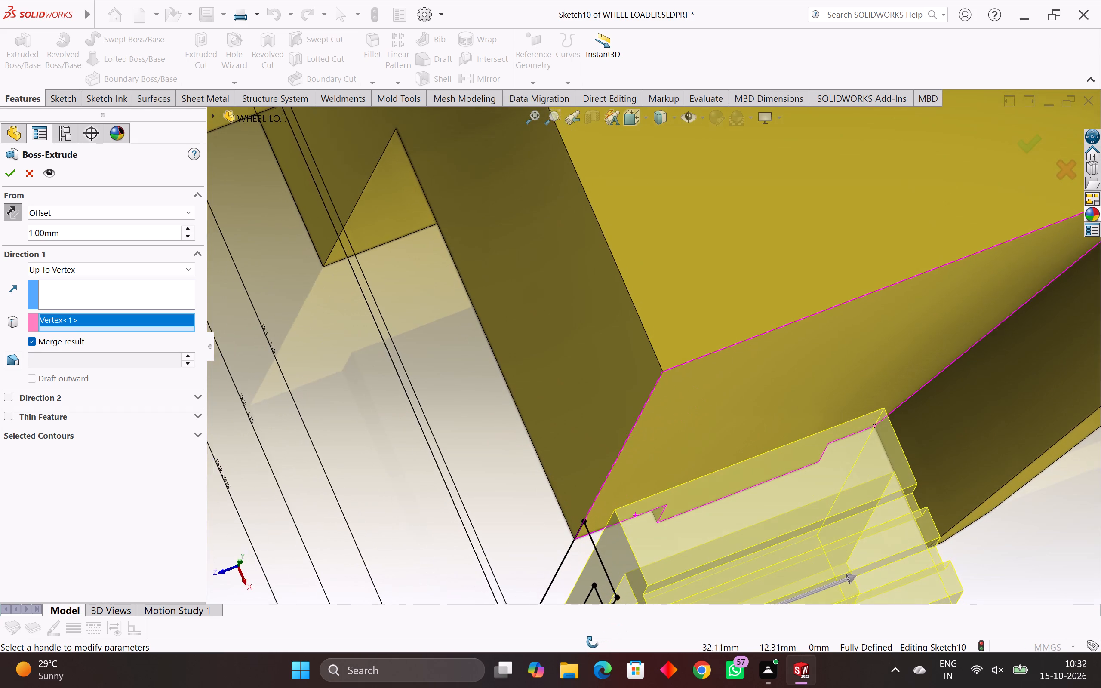
middle_click_drag(593, 642, 574, 608)
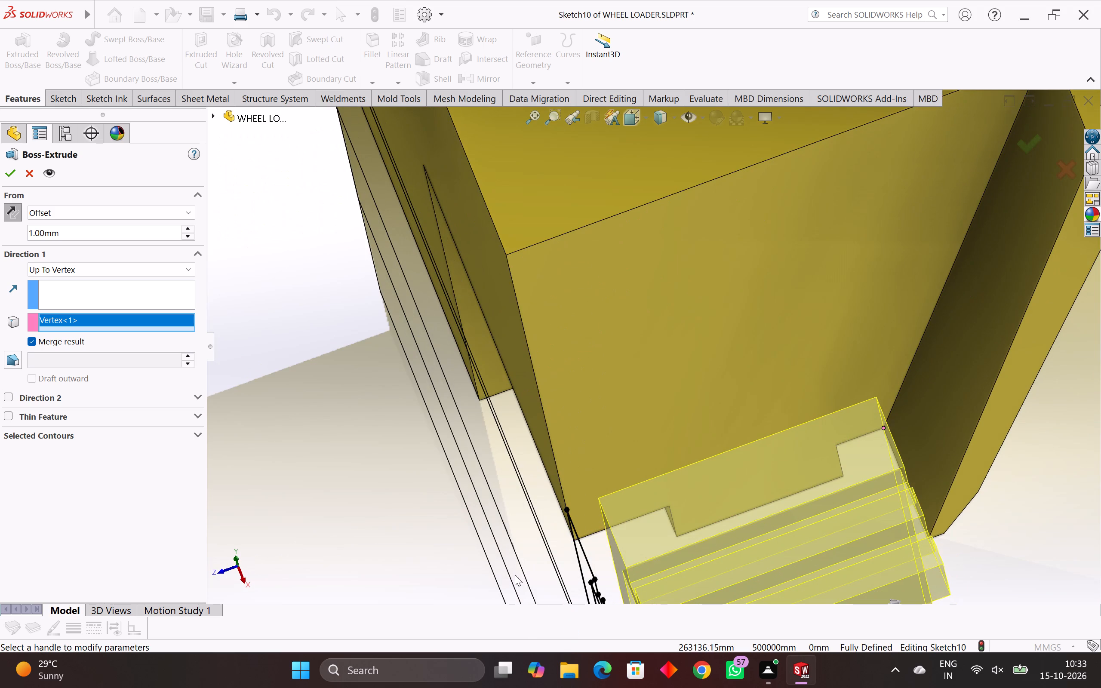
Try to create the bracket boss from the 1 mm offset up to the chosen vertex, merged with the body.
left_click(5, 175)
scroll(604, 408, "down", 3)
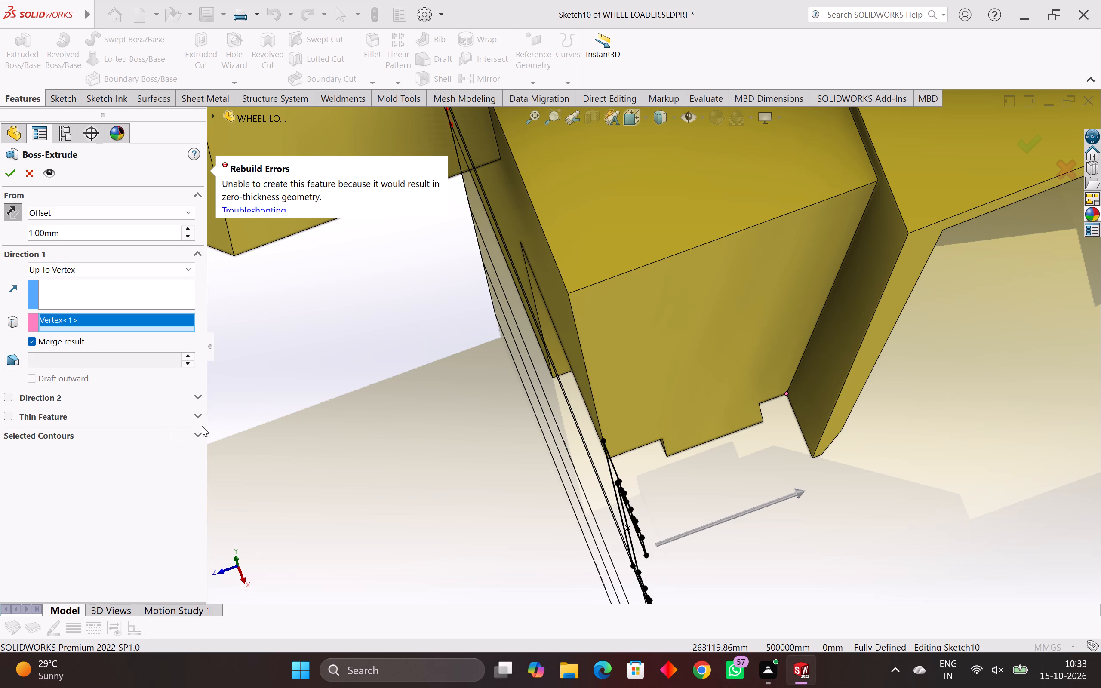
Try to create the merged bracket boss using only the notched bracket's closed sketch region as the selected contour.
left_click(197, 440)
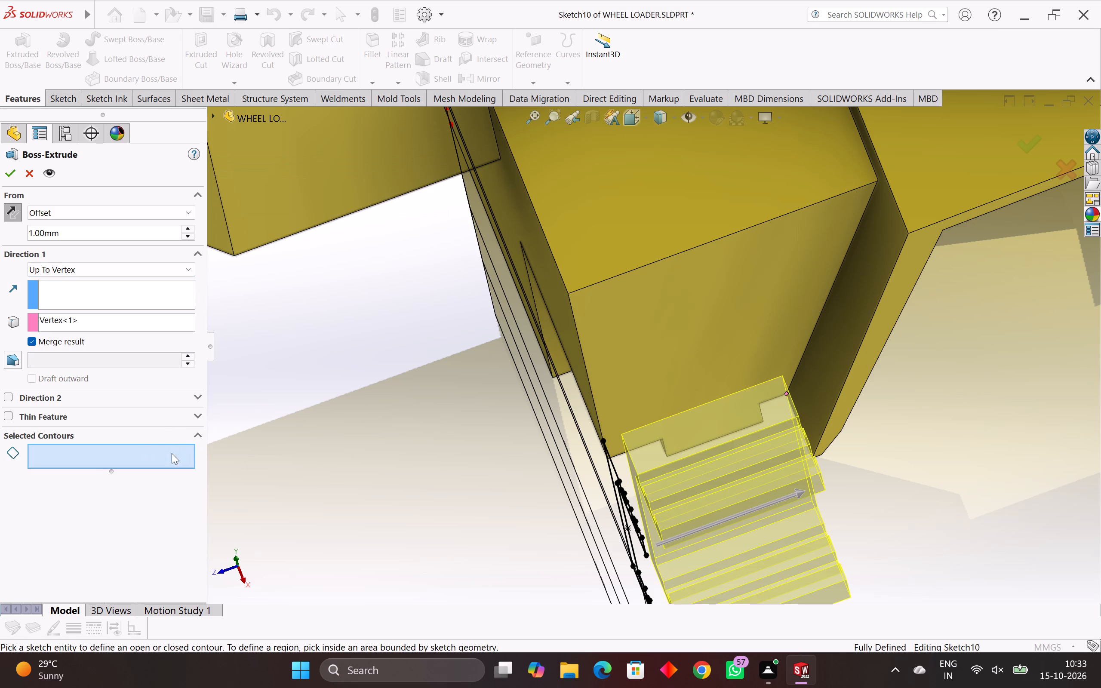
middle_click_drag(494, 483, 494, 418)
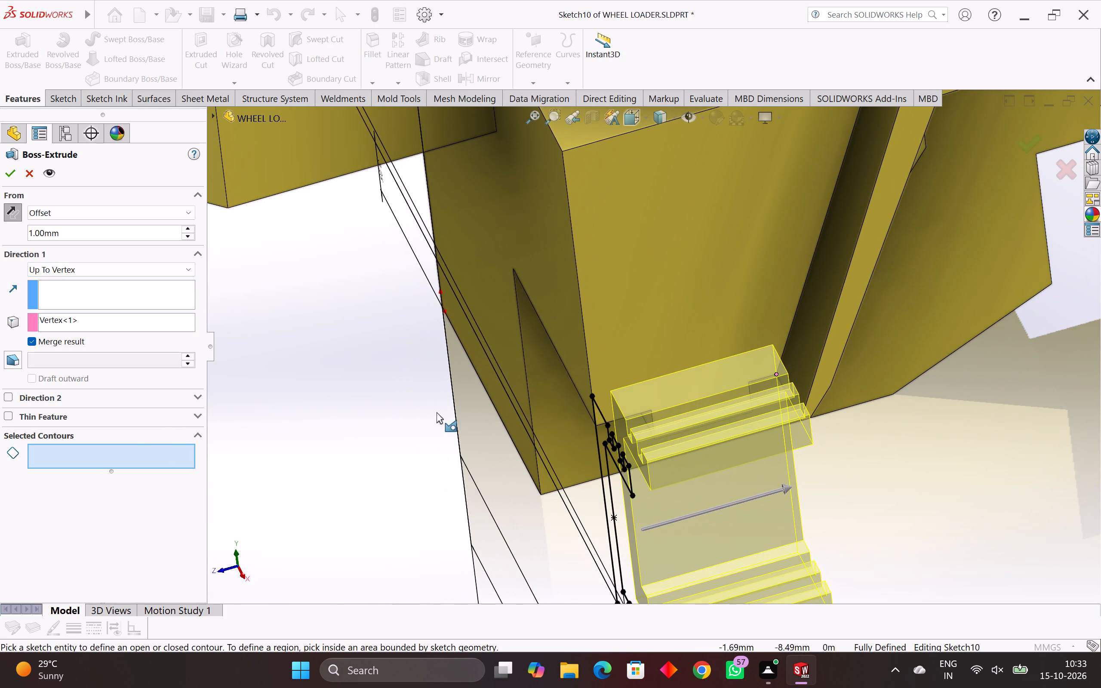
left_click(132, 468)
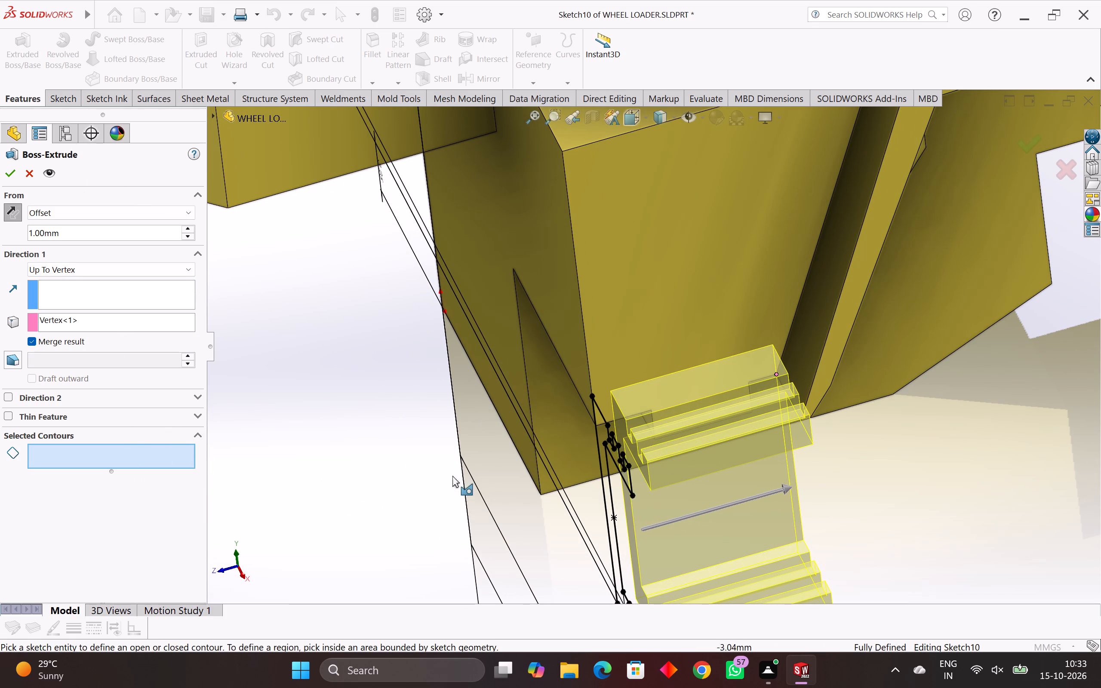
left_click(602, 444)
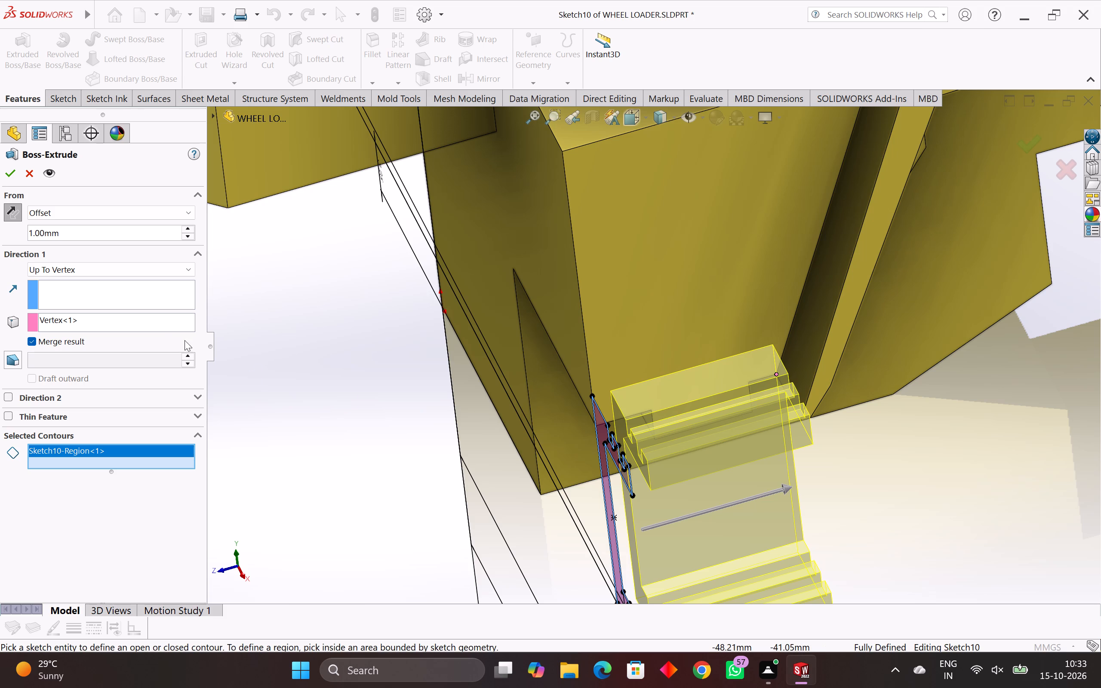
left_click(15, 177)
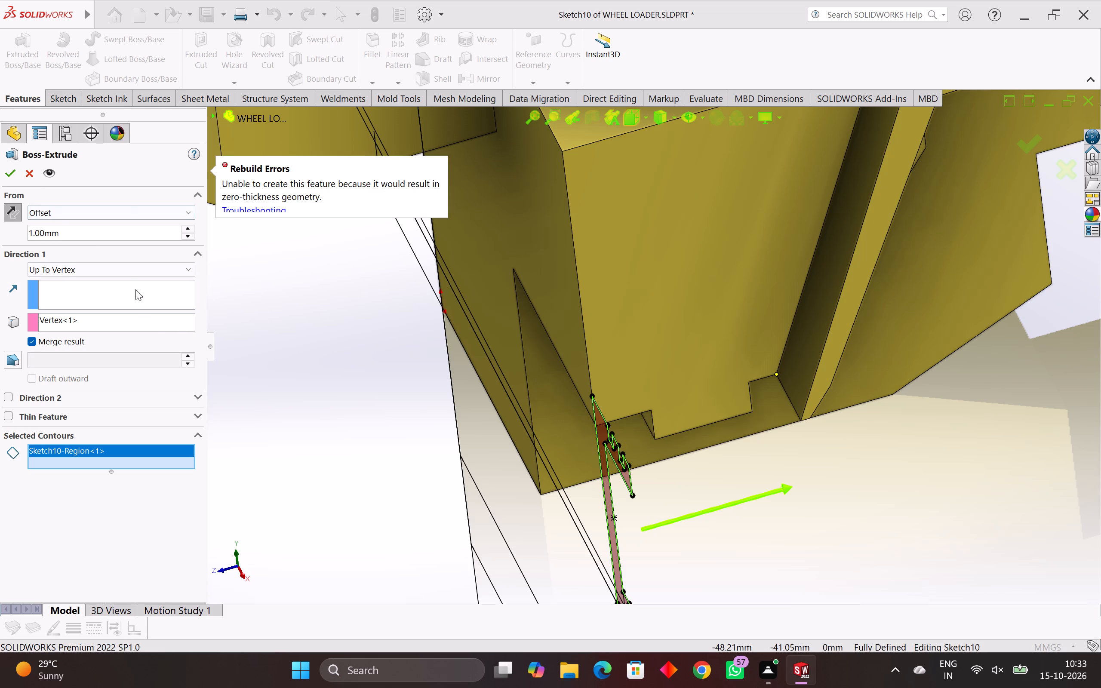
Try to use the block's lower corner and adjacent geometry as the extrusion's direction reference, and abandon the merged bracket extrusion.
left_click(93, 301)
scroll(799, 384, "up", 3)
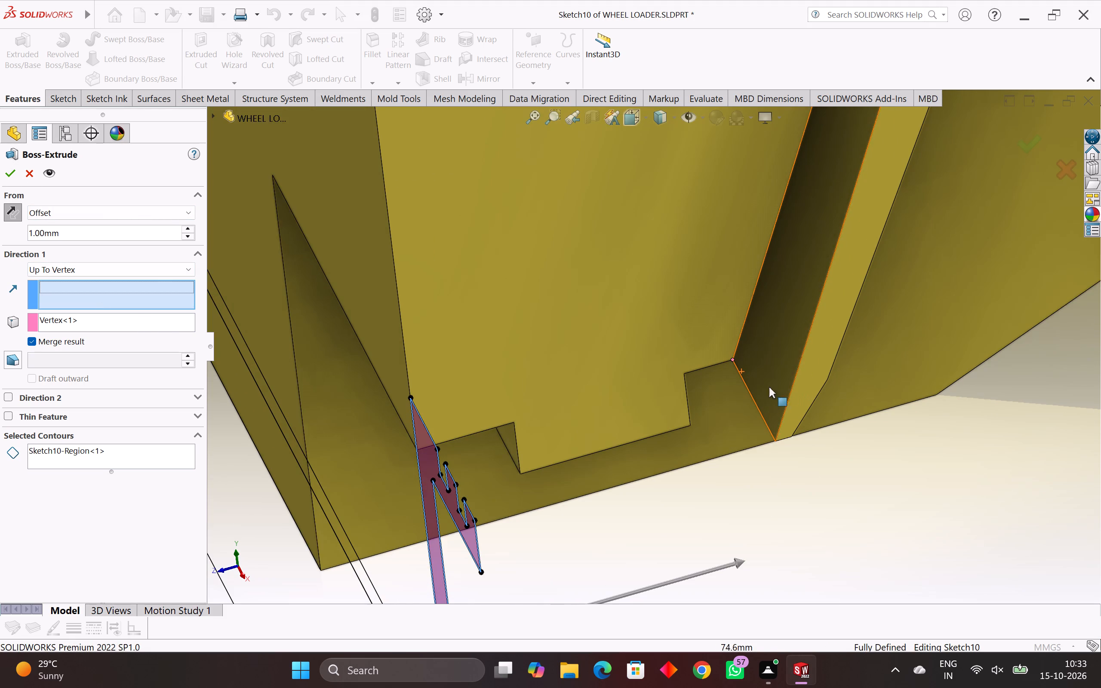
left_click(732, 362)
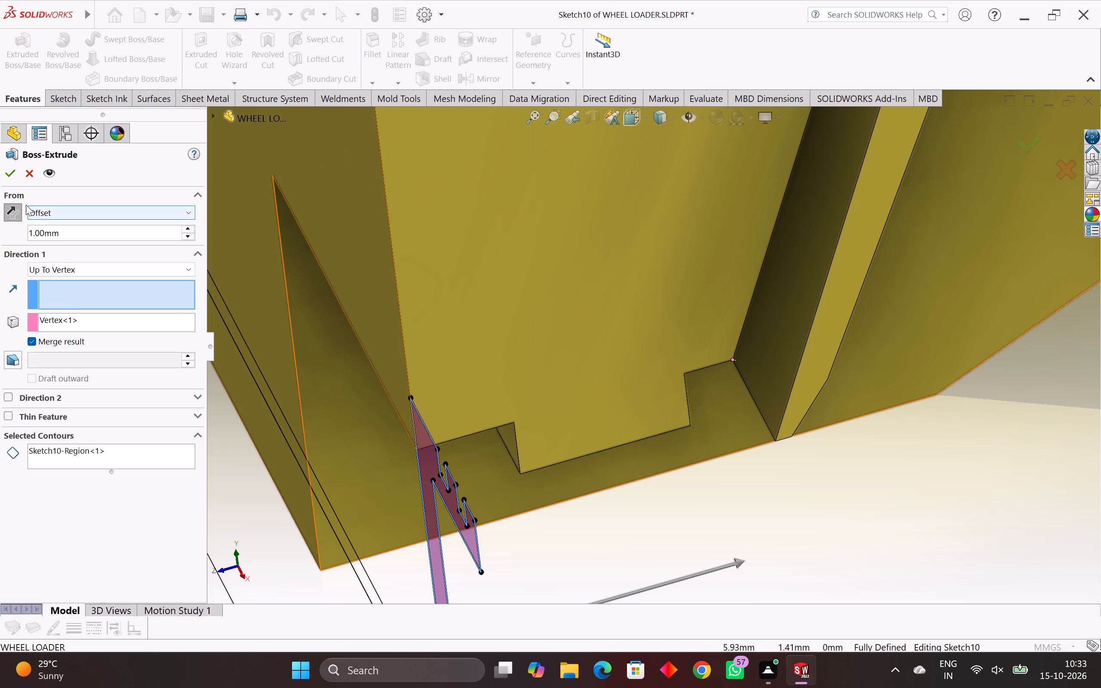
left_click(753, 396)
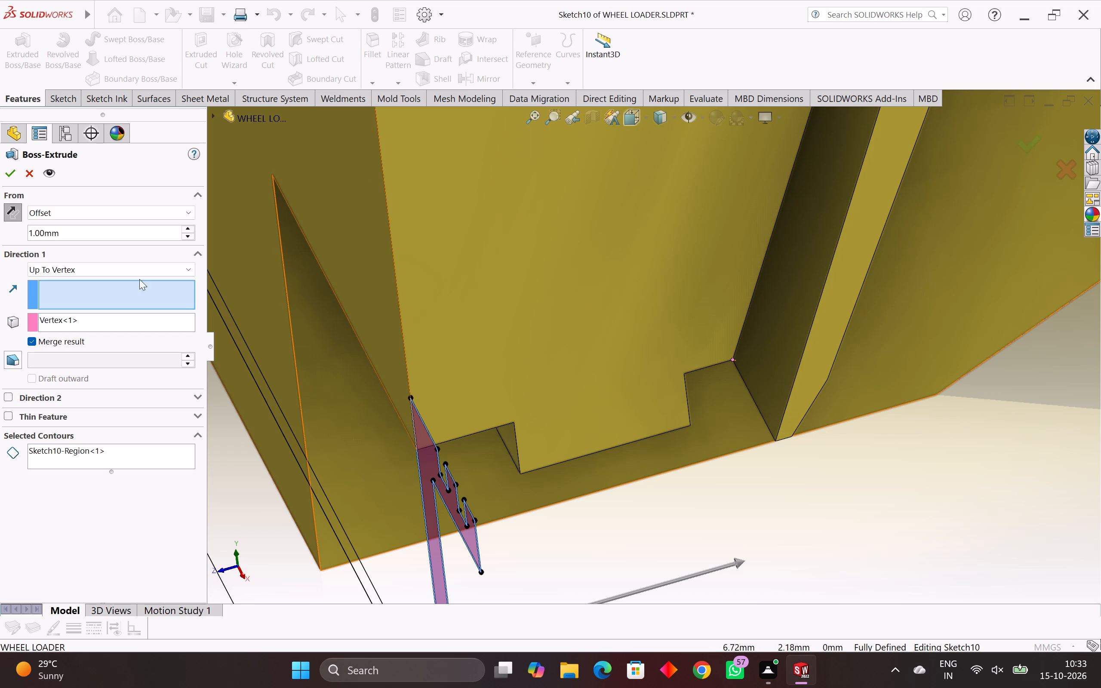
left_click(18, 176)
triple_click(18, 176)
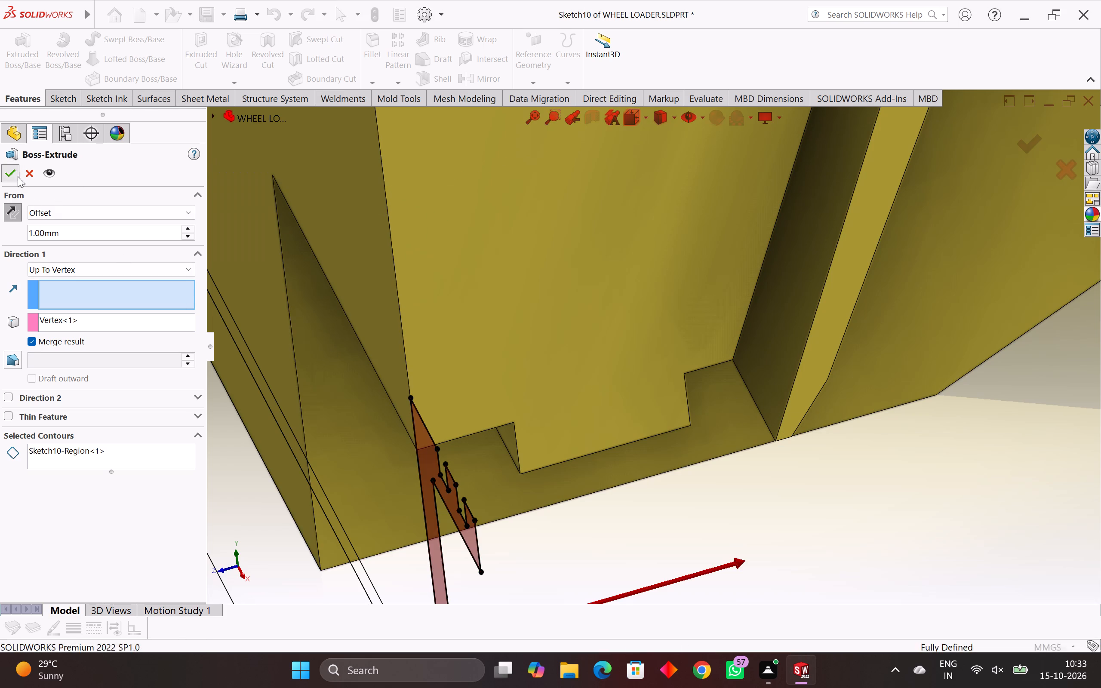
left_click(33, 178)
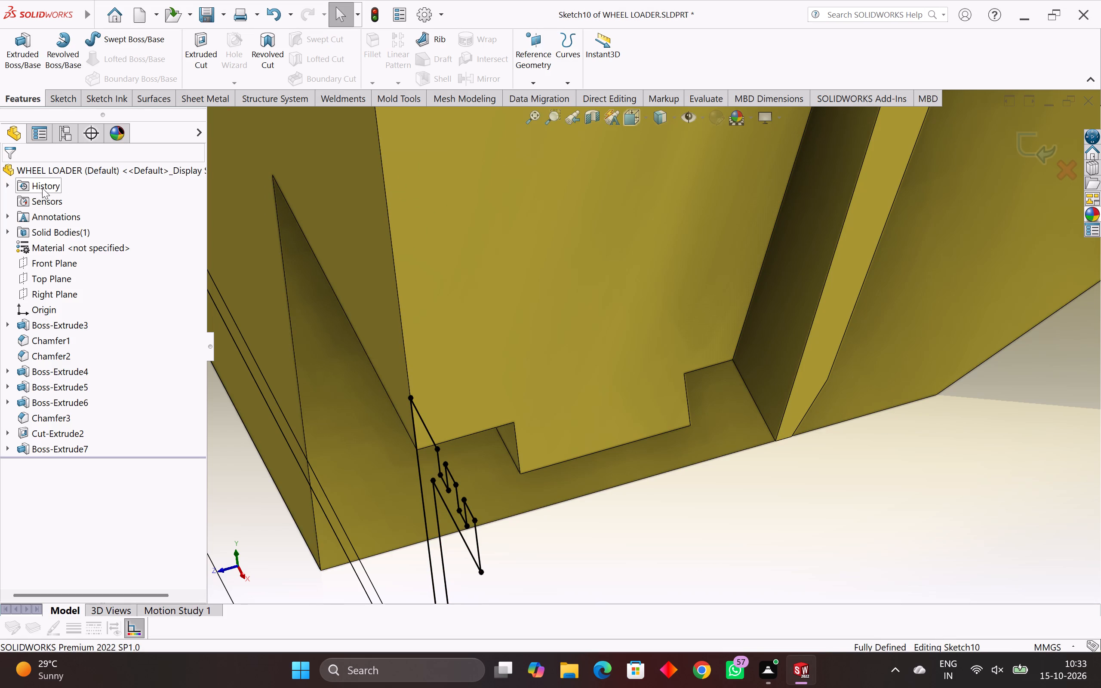
Set up a new boss extrusion of the bracket sketch from a 1 mm offset, reversing both the extrusion and offset directions.
scroll(272, 341, "down", 3)
middle_click_drag(424, 384, 456, 396)
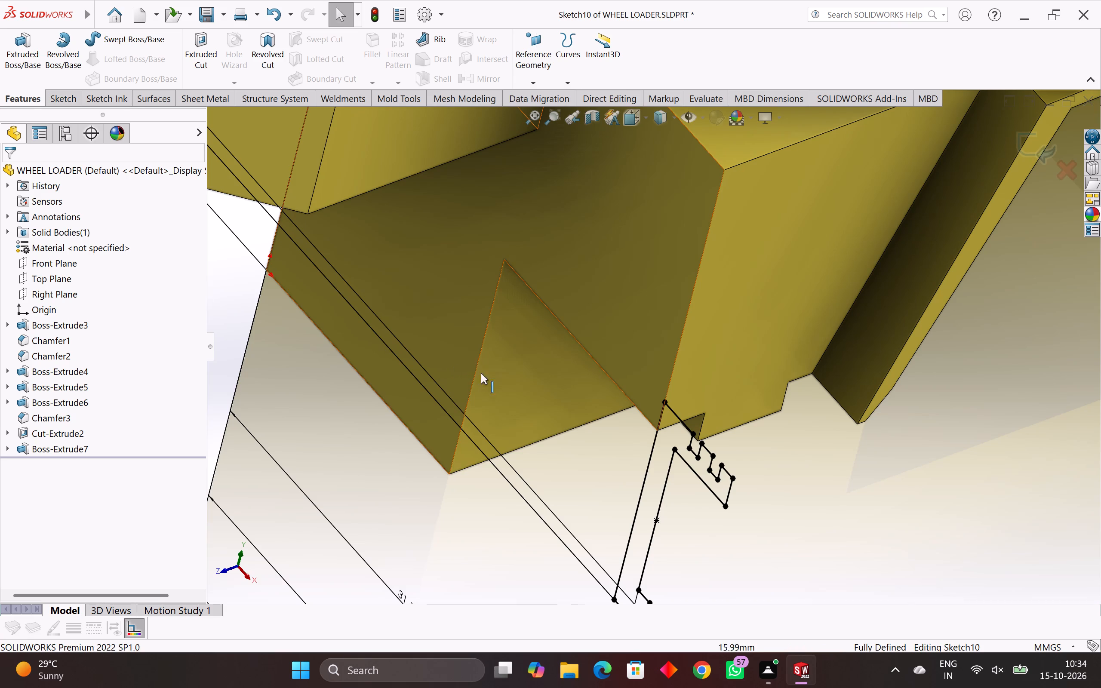
left_click(18, 50)
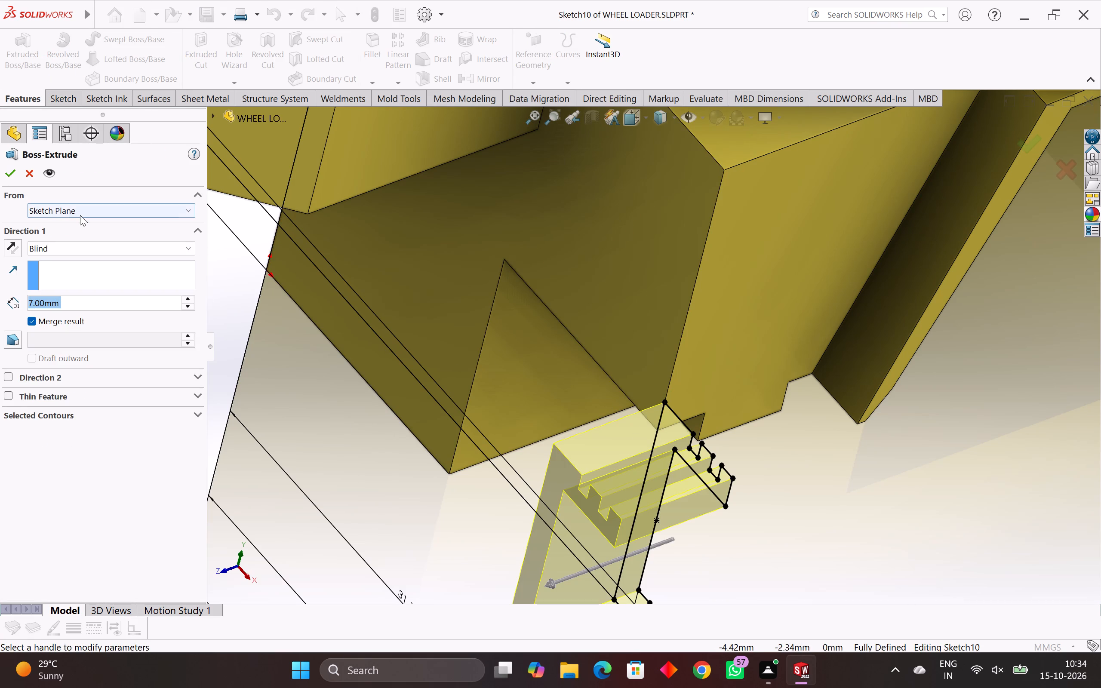
left_click(72, 218)
left_click(108, 214)
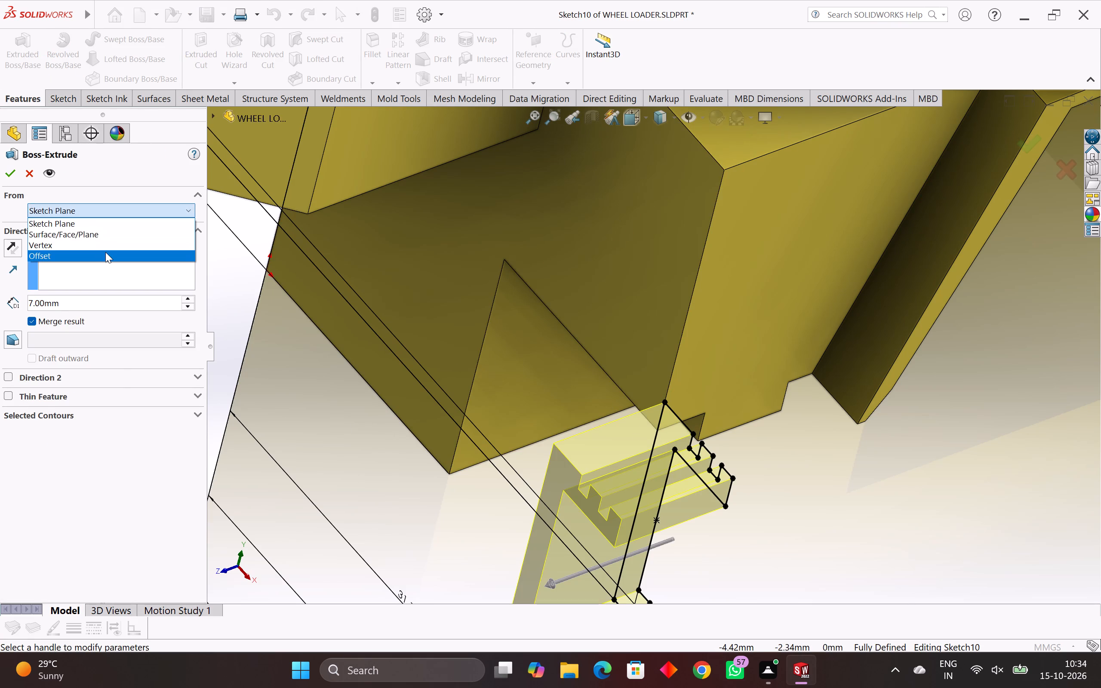
left_click(103, 255)
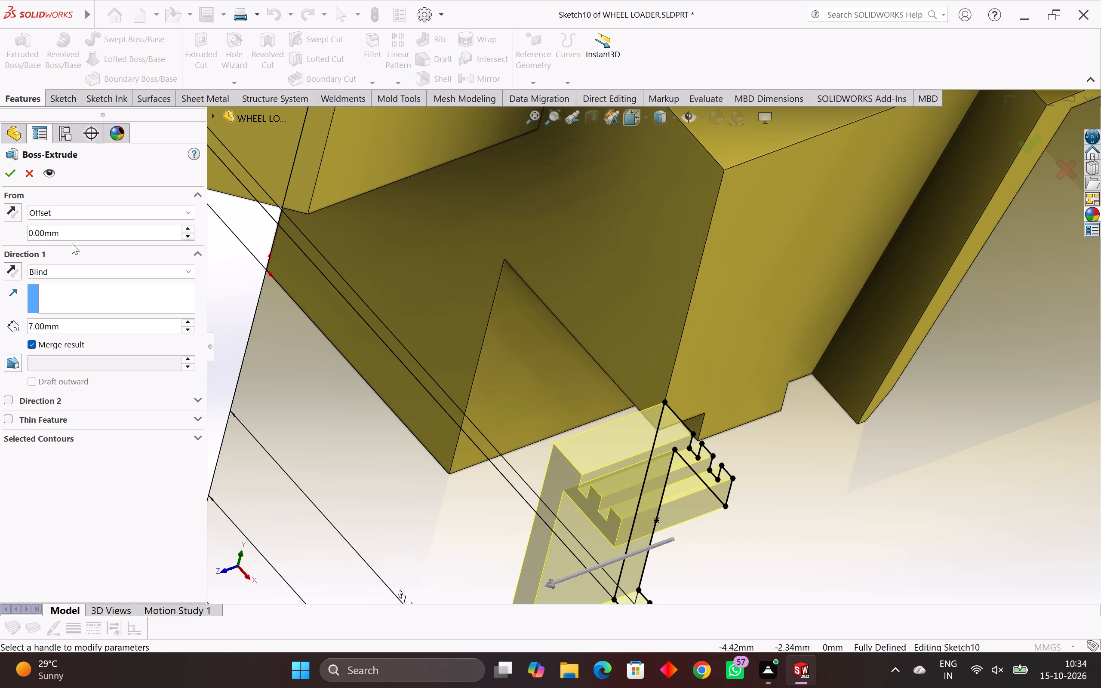
left_click_drag(42, 233, 8, 233)
left_click_drag(70, 233, 0, 232)
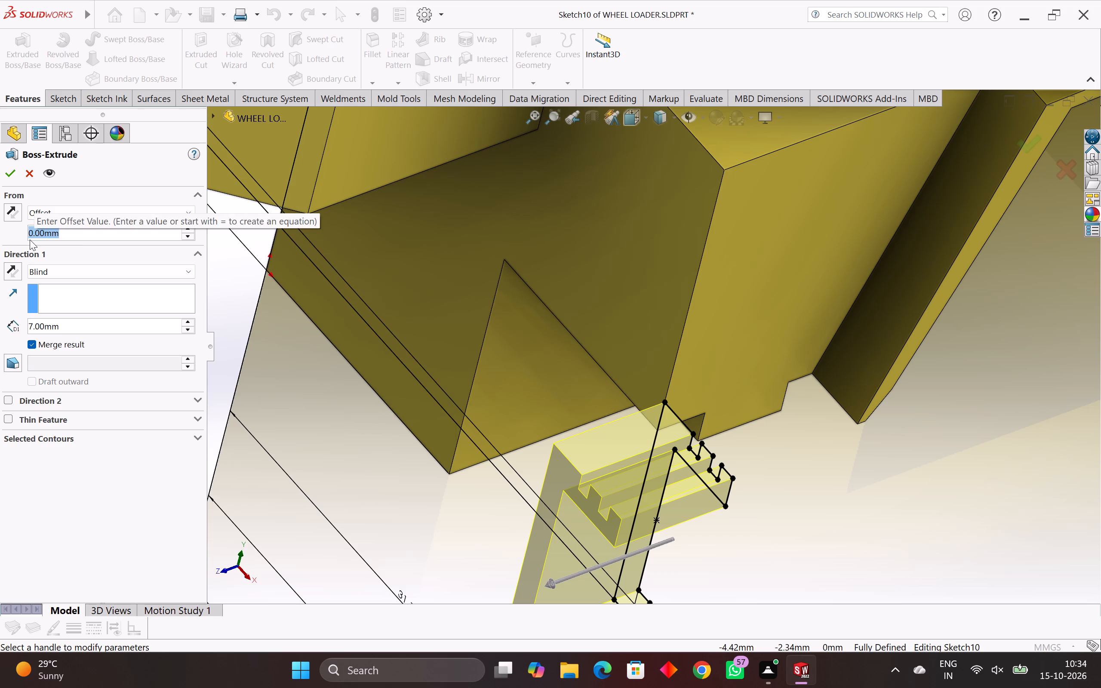
key("1")
key("Return")
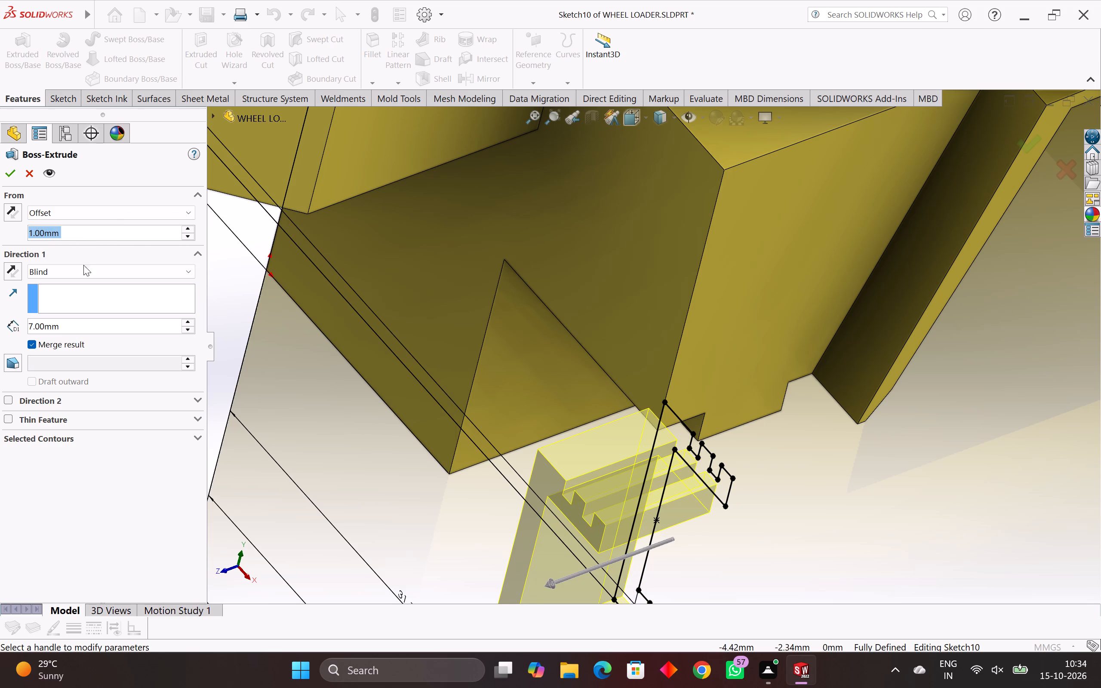
left_click(13, 272)
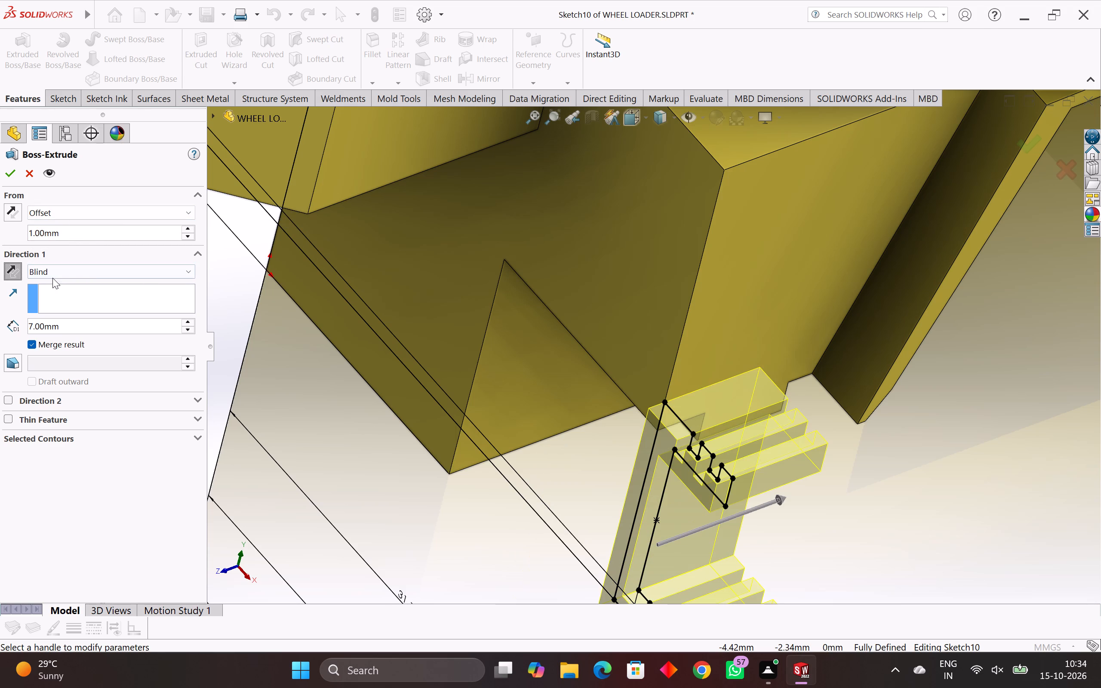
left_click(14, 216)
Extrude the bracket Up To Vertex at the block's lower corner beside the thin plate, without merging it with the body.
left_click(99, 273)
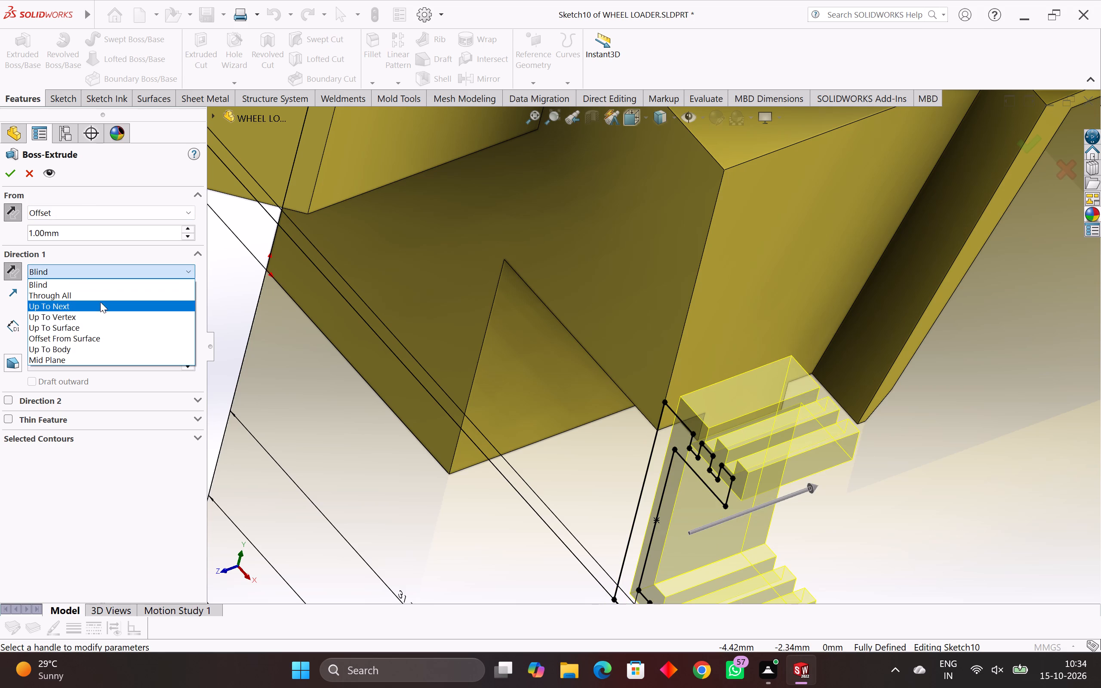
left_click(88, 315)
left_click(31, 344)
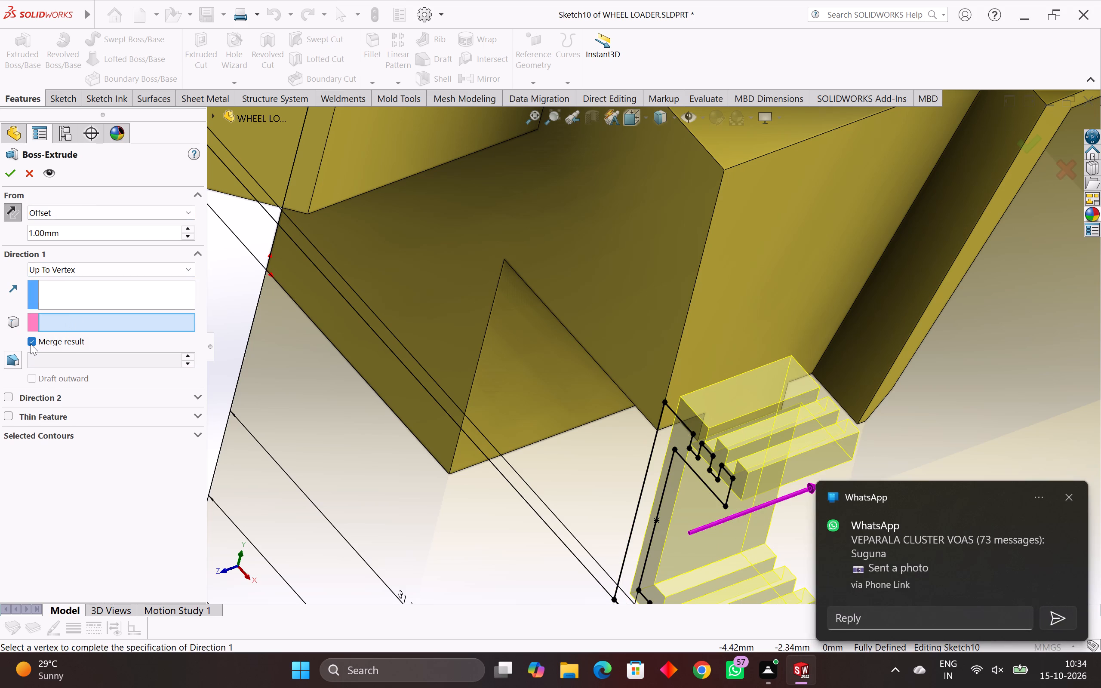
scroll(848, 382, "up", 4)
scroll(766, 396, "up", 3)
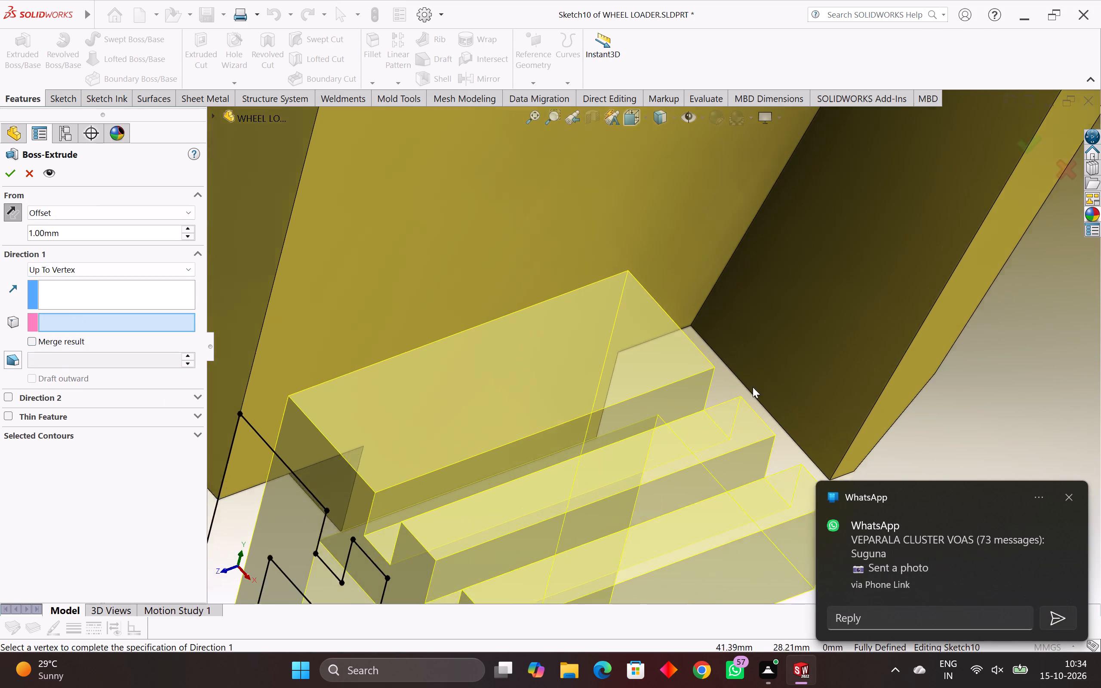
scroll(753, 387, "up", 1)
scroll(675, 308, "up", 4)
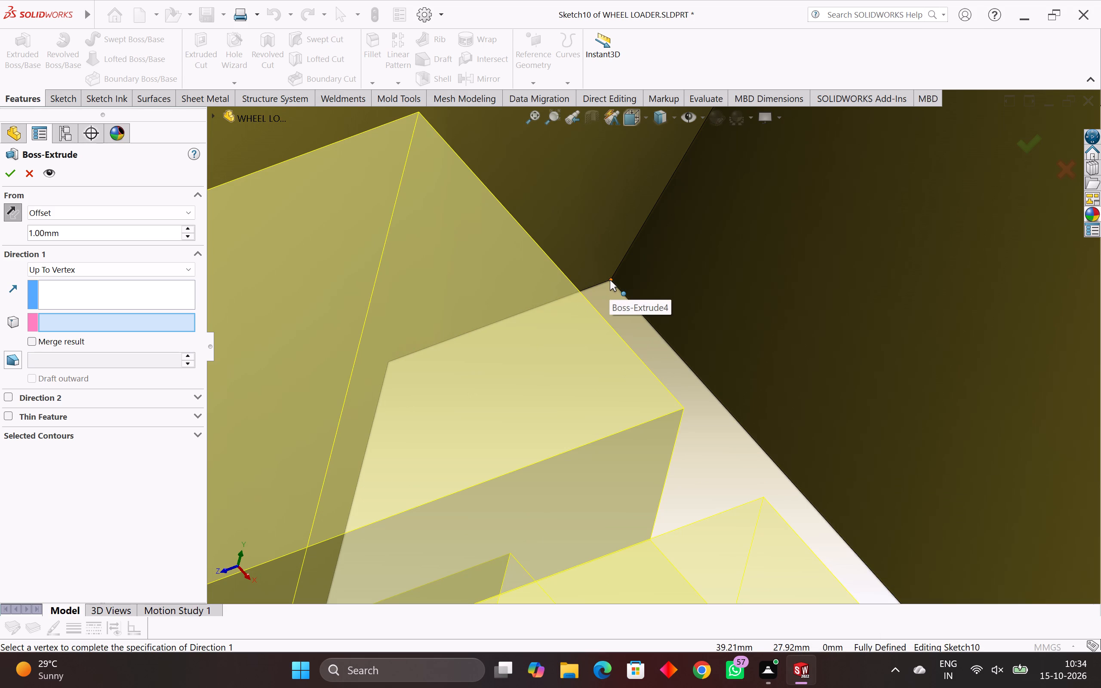
left_click(610, 279)
scroll(668, 341, "down", 3)
middle_click_drag(668, 341, 658, 340)
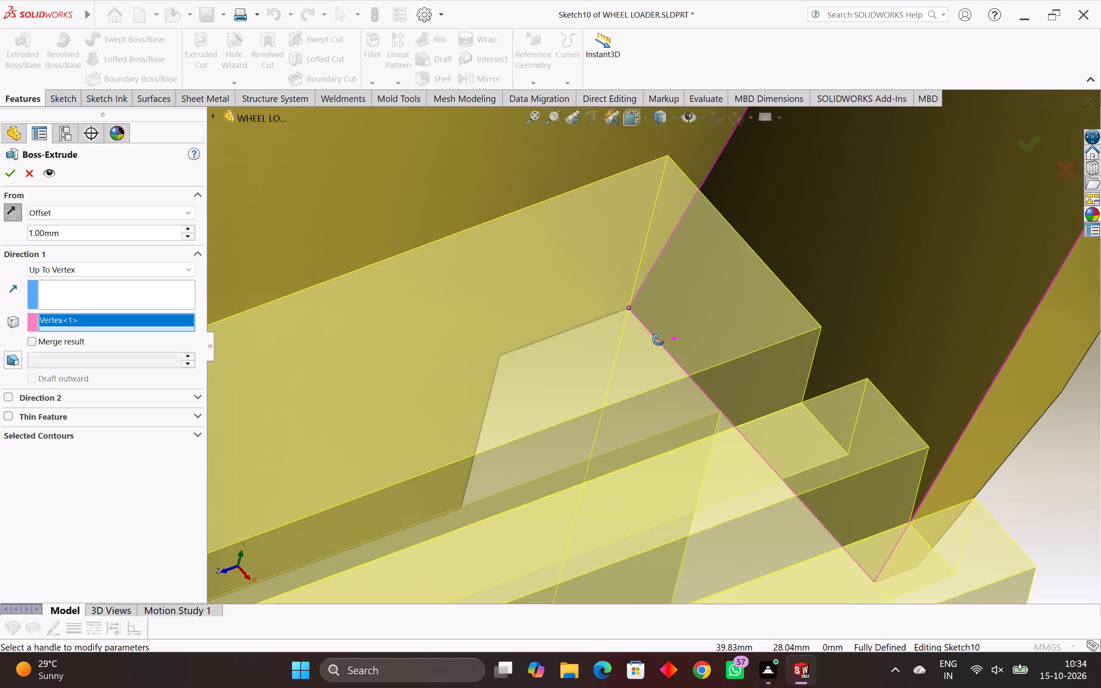
middle_click_drag(658, 340, 613, 341)
scroll(613, 342, "down", 5)
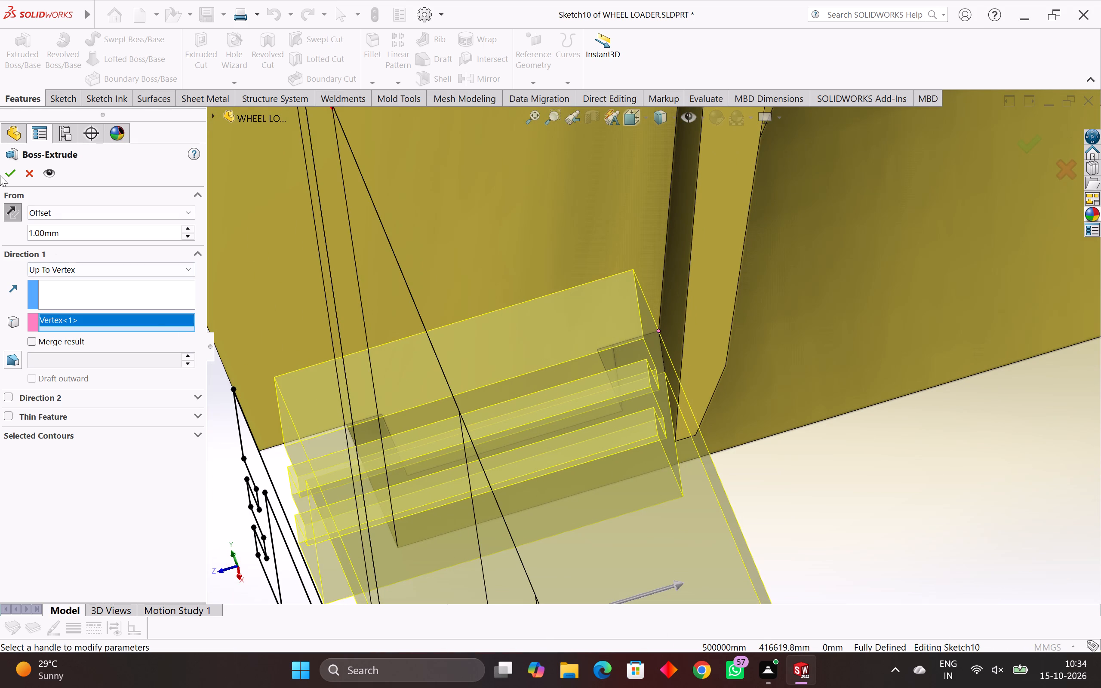
left_click(13, 171)
Examine the extruded bracket from several angles, checking how it sits against the block and the thin plate.
scroll(410, 384, "down", 3)
middle_click_drag(423, 391, 428, 359)
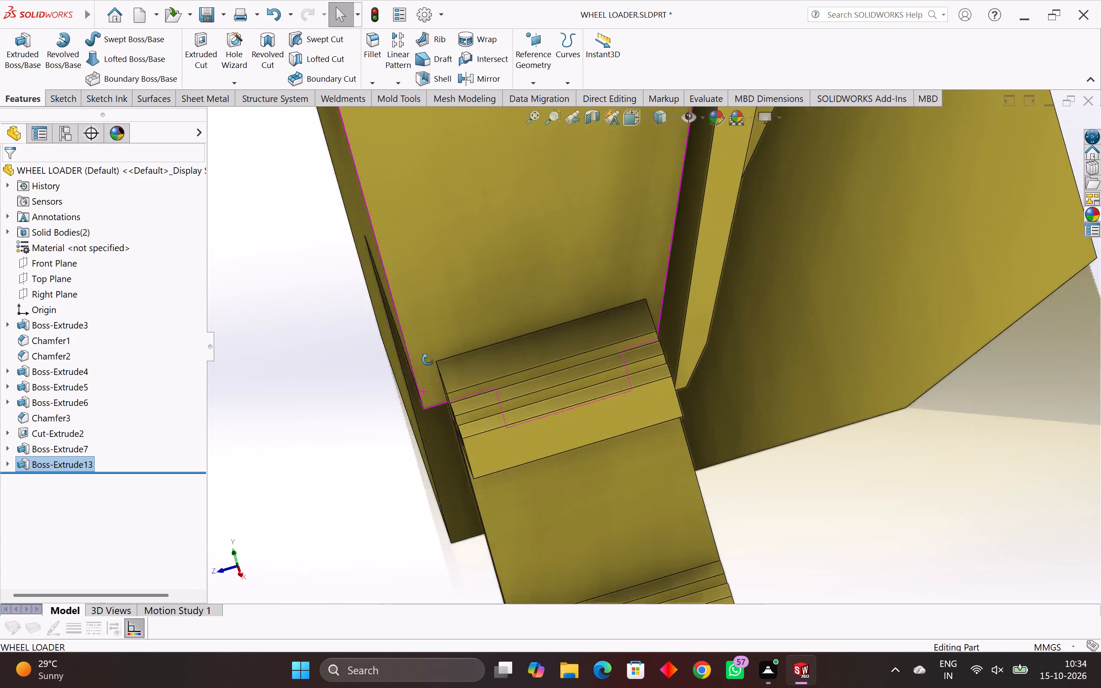
middle_click_drag(428, 359, 420, 477)
scroll(409, 468, "down", 2)
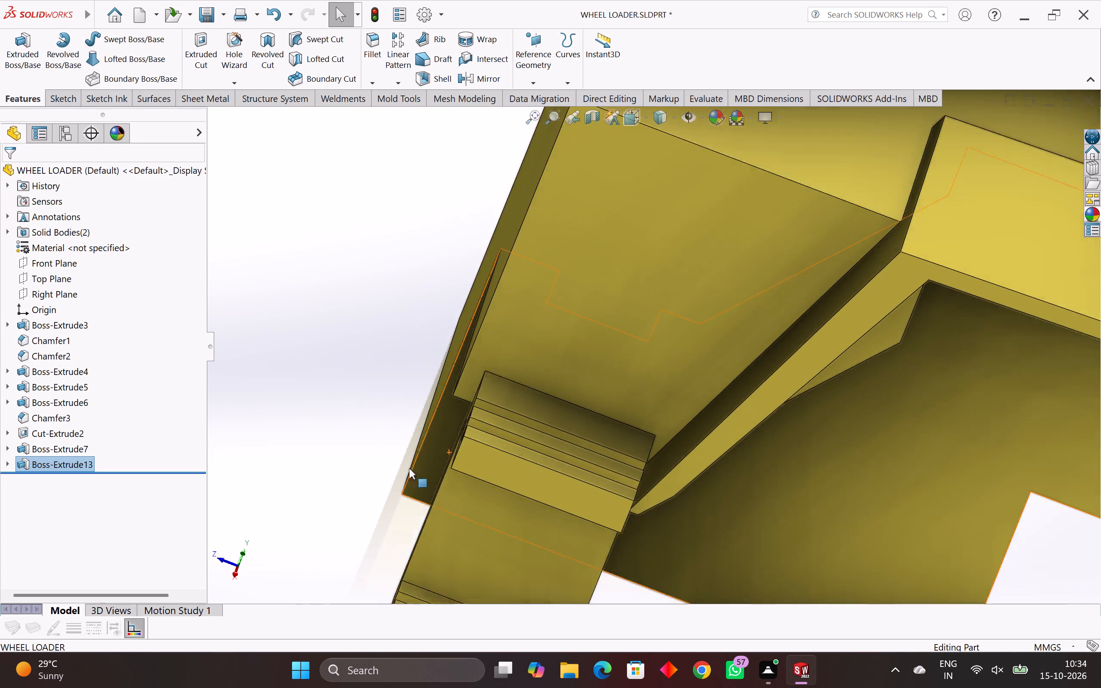
scroll(409, 468, "down", 3)
scroll(446, 451, "down", 5)
middle_click_drag(471, 442, 637, 645)
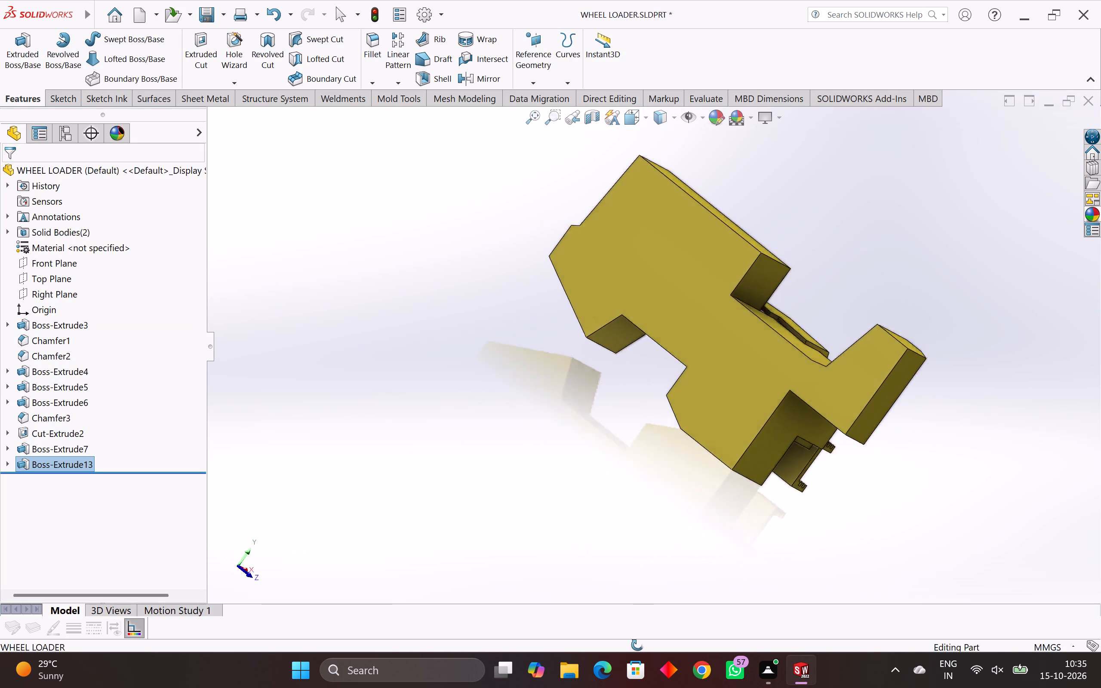
middle_click_drag(637, 645, 471, 654)
scroll(676, 454, "up", 5)
scroll(737, 392, "down", 6)
middle_click_drag(735, 398, 716, 458)
scroll(595, 316, "up", 3)
scroll(830, 438, "up", 2)
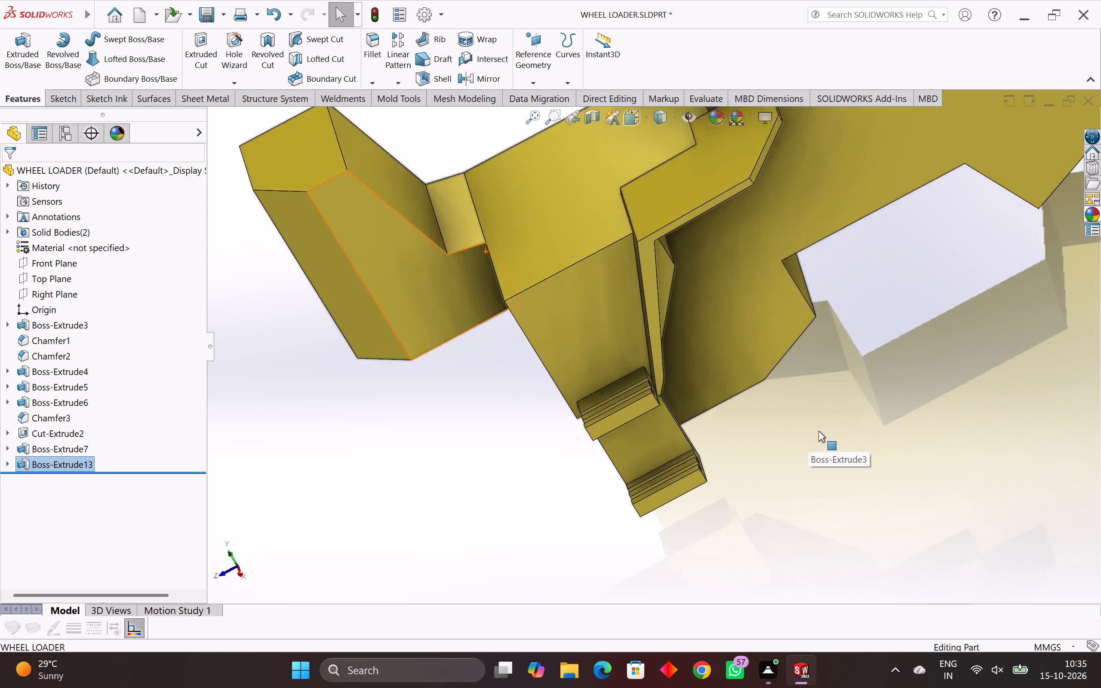
scroll(818, 431, "up", 2)
middle_click_drag(602, 398, 697, 340)
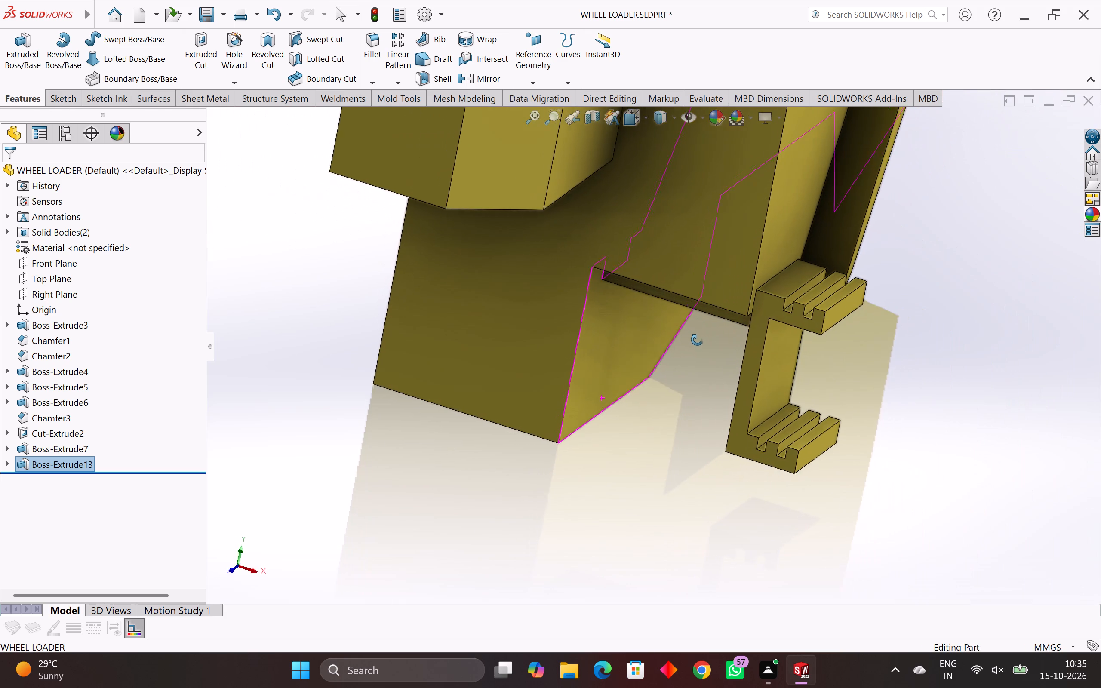
middle_click_drag(697, 340, 707, 348)
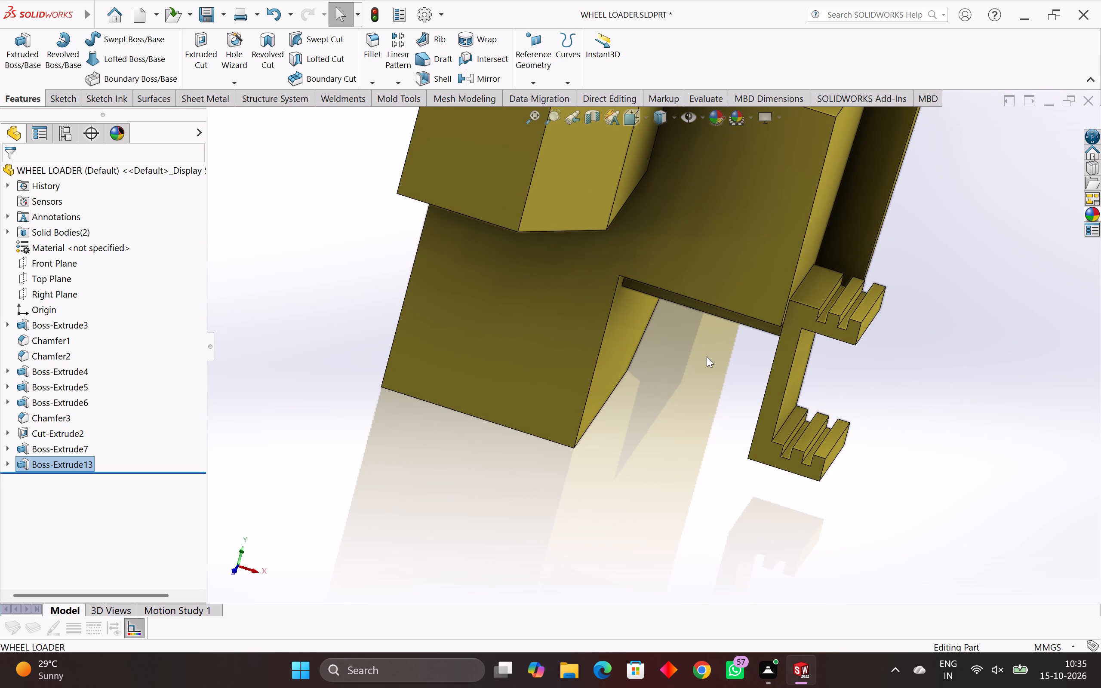
scroll(707, 356, "down", 4)
middle_click_drag(707, 358, 677, 357)
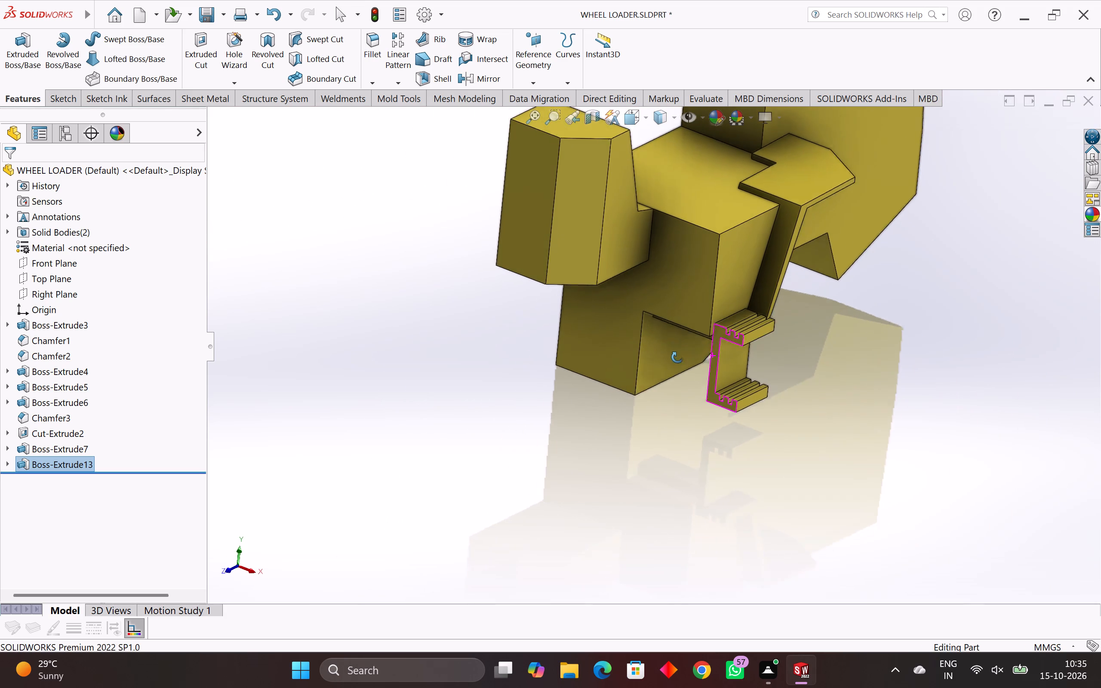
middle_click_drag(677, 357, 739, 349)
Open a new sketch on the body's flat stepped end face, below the projecting chamfered block and beside the bracket.
left_click(692, 283)
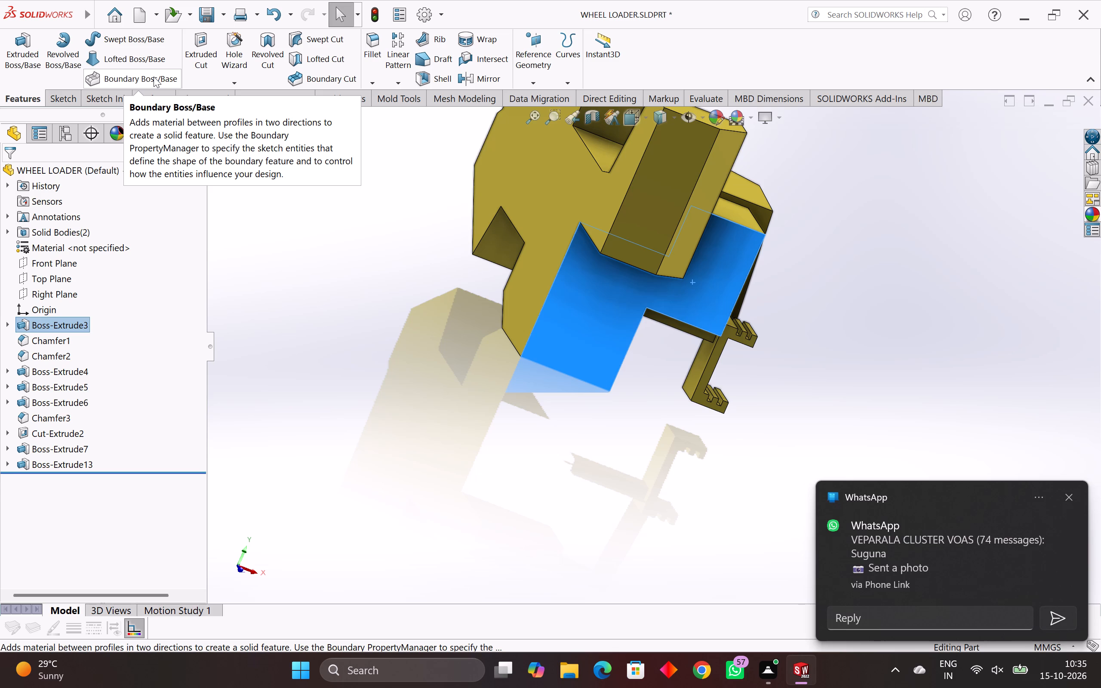
middle_click_drag(376, 335, 352, 332)
left_click(22, 101)
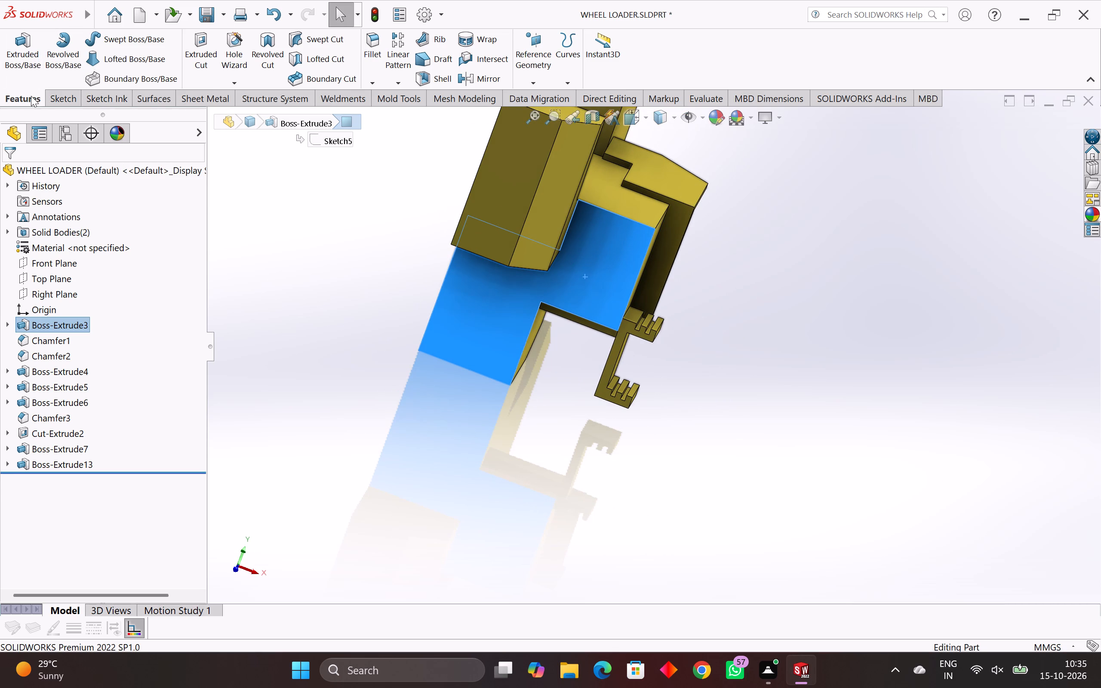
left_click(31, 98)
left_click(28, 101)
left_click(62, 101)
left_click(11, 51)
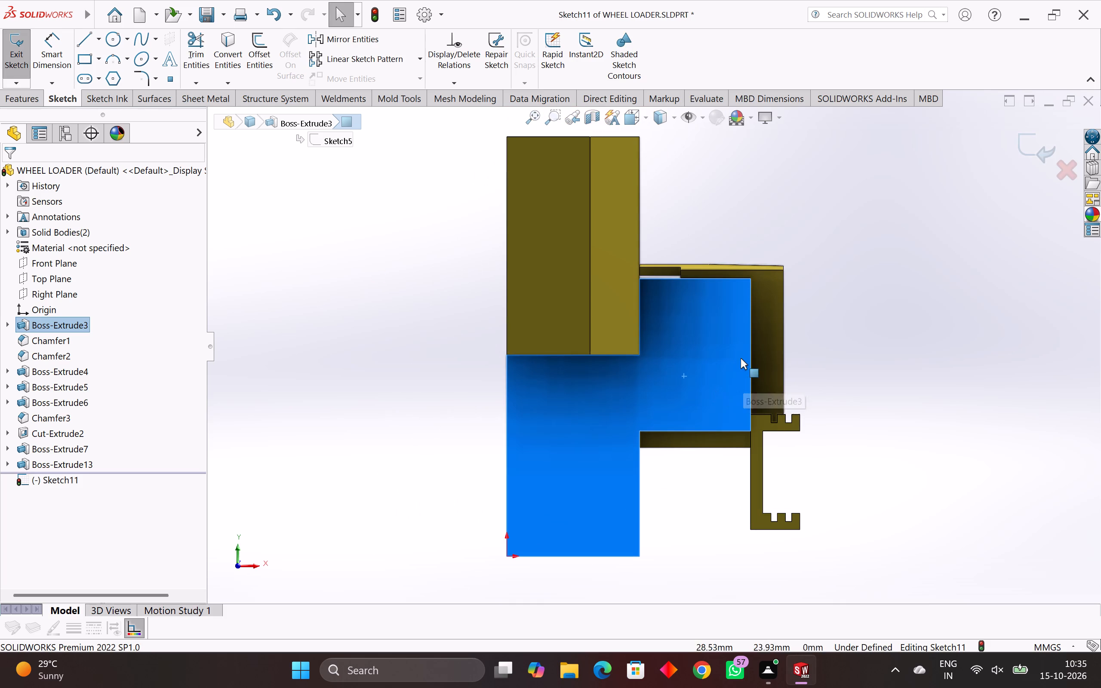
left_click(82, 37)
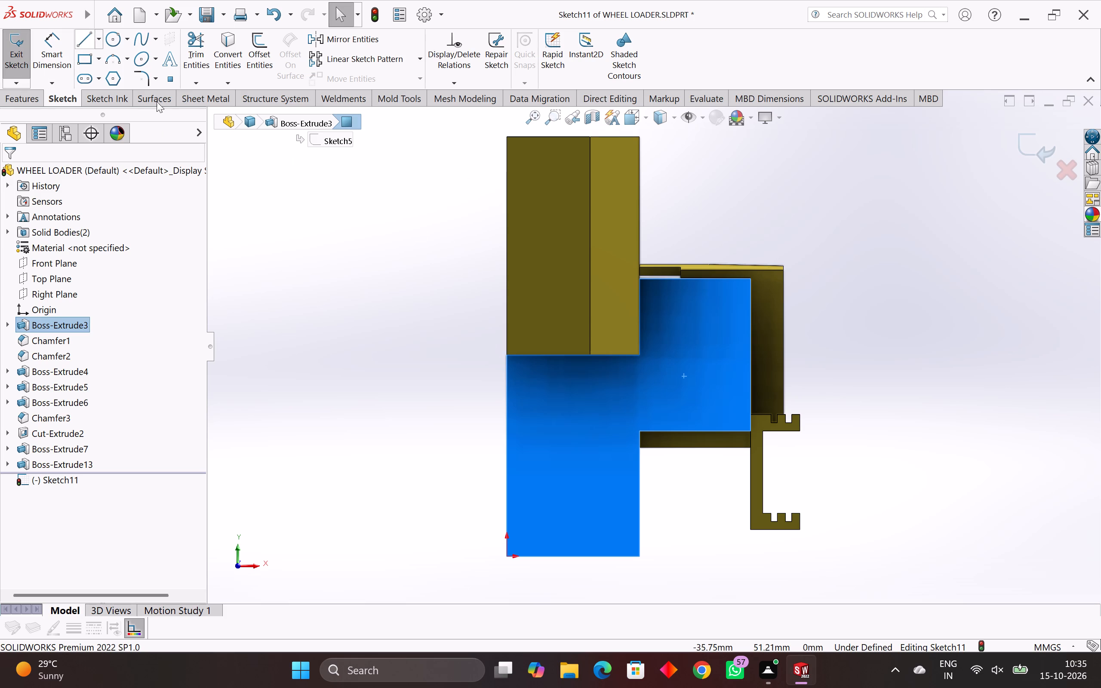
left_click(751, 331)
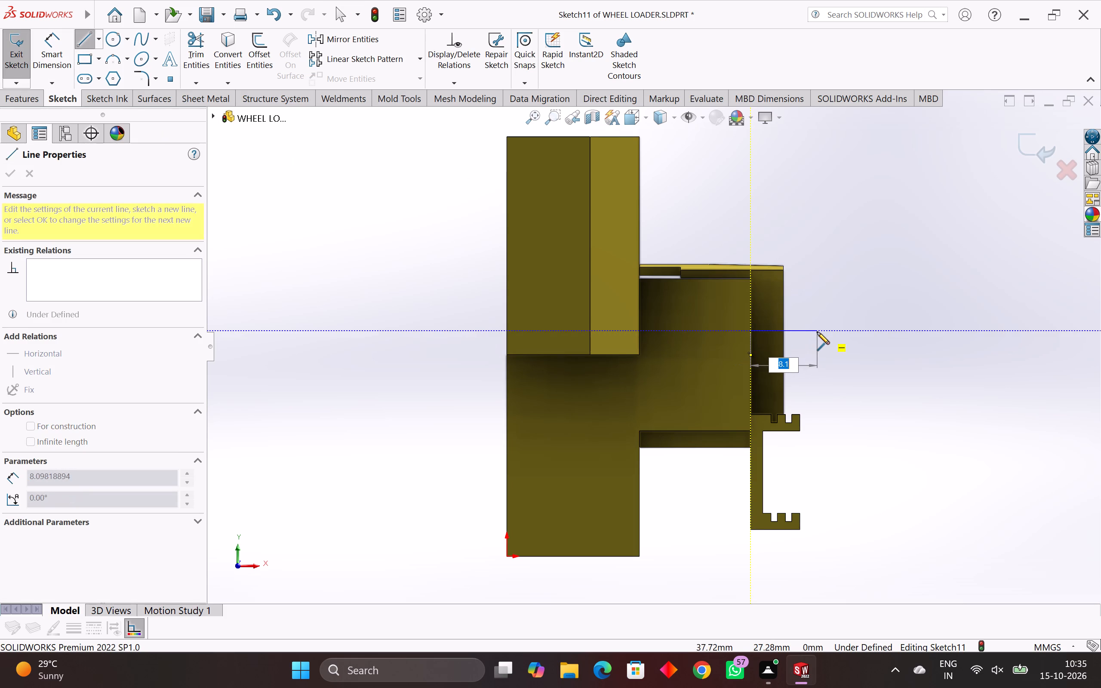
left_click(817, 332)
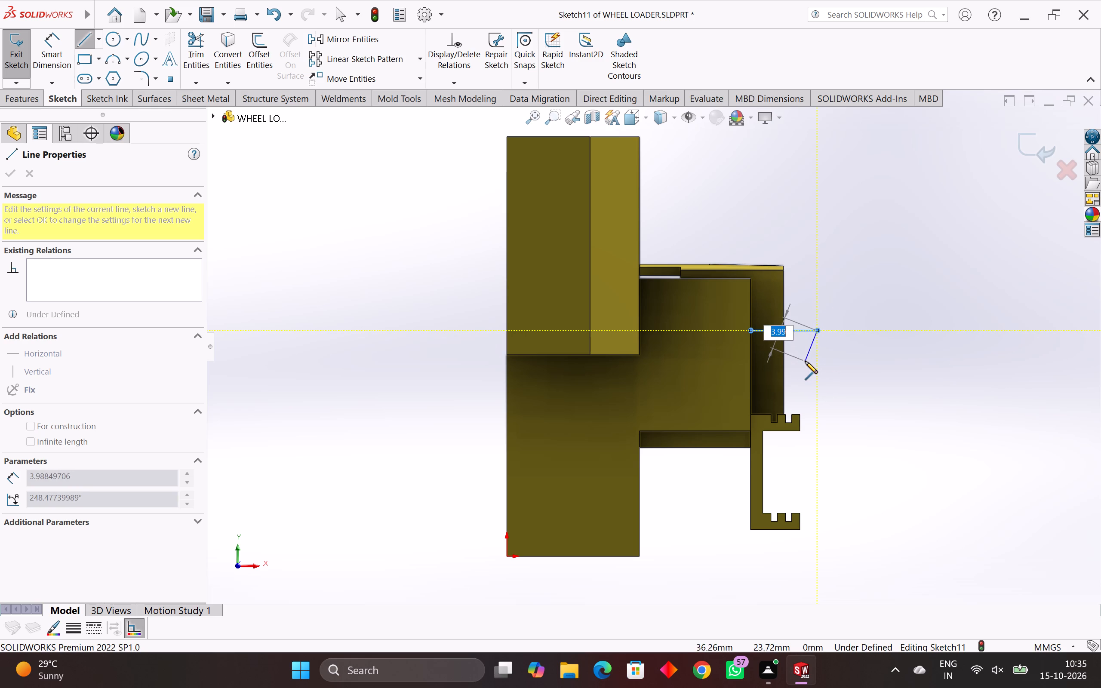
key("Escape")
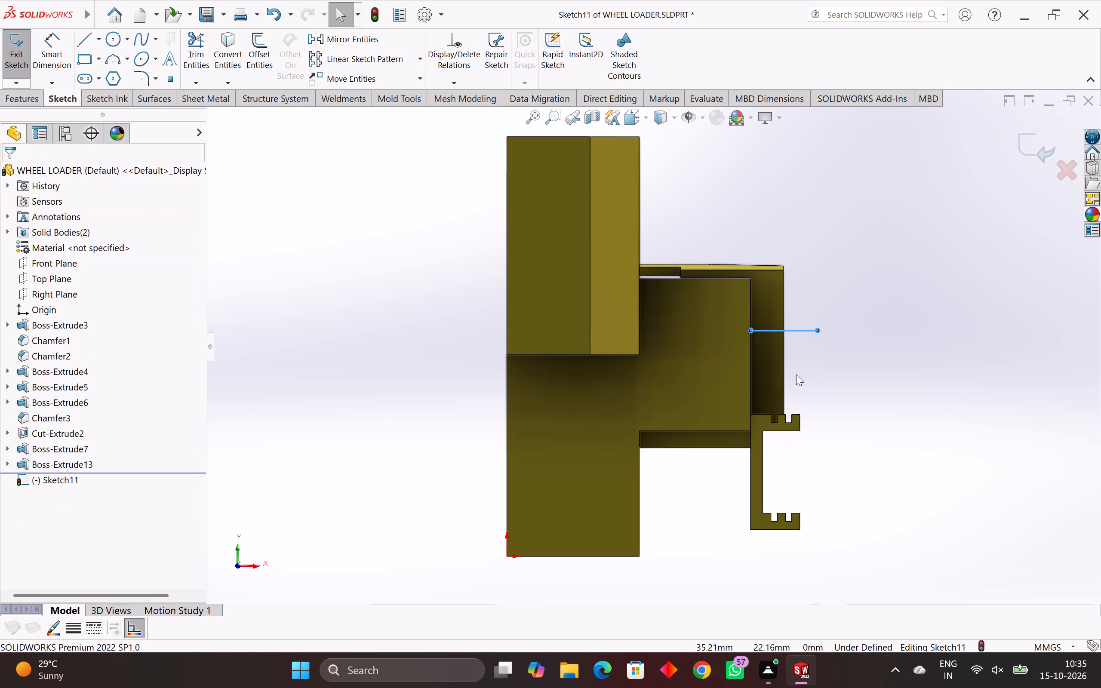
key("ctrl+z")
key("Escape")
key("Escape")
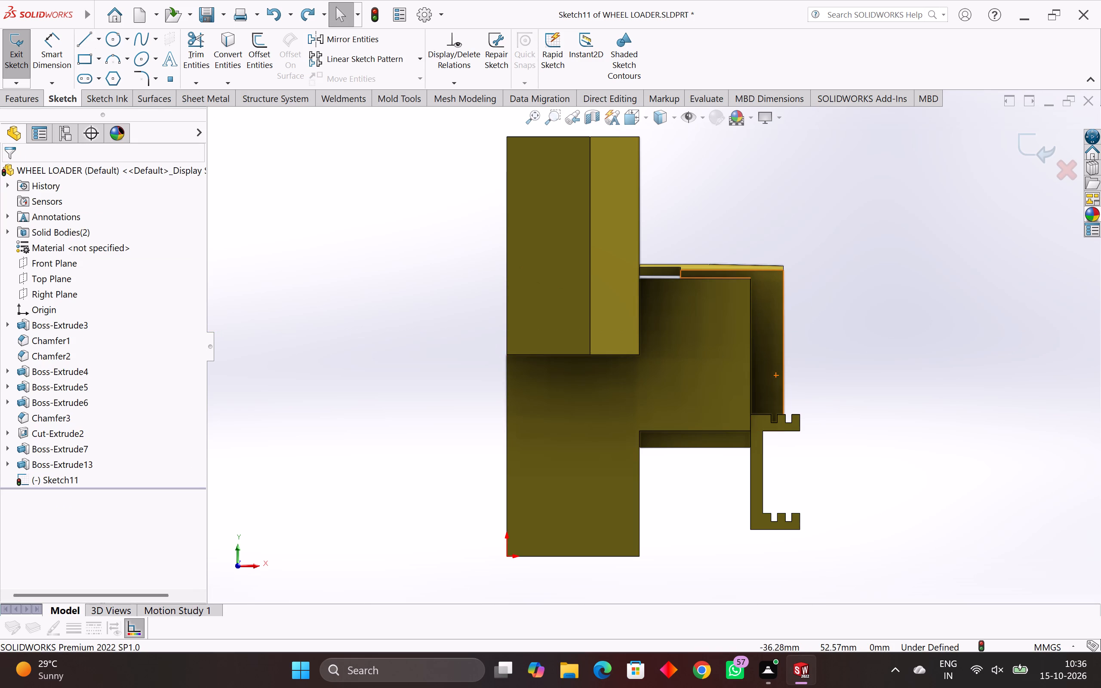
Sketch a 6 mm horizontal line outward from the stepped face's outer vertical edge and a 2 mm vertical line up from its free end.
left_click(91, 37)
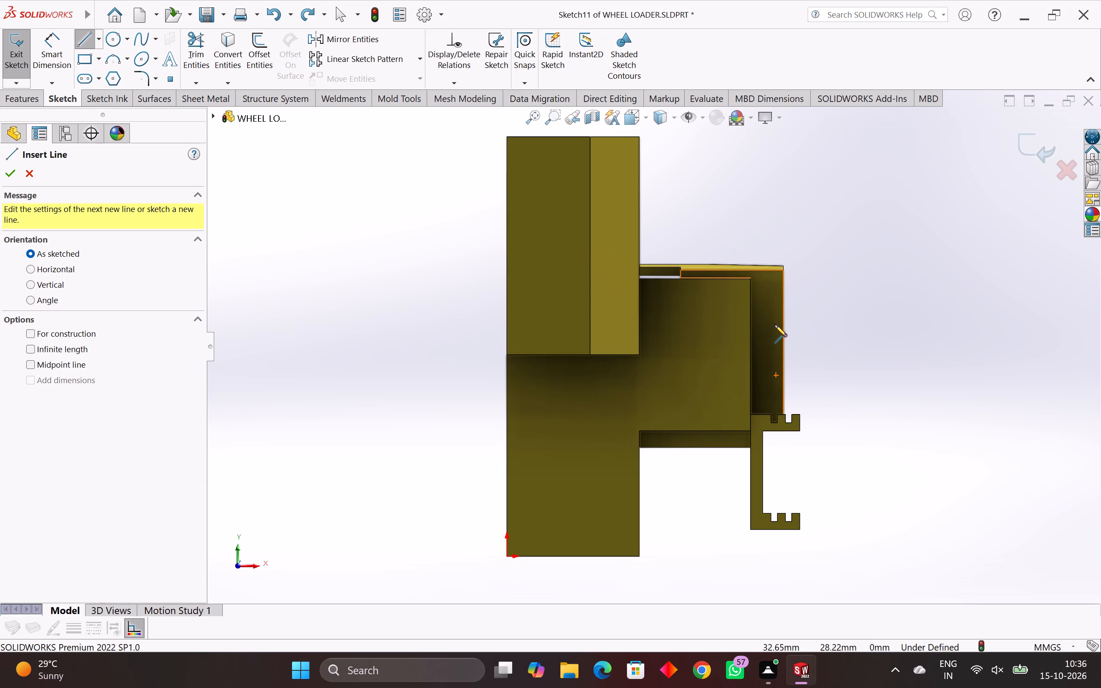
left_click(752, 332)
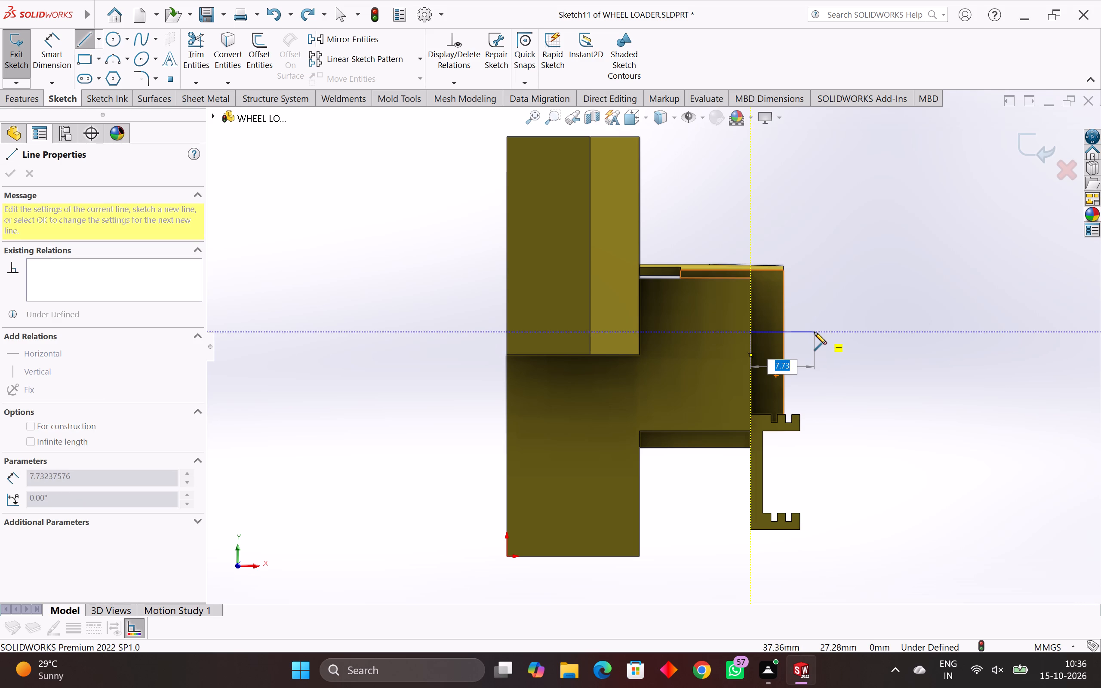
key("6")
key("Return")
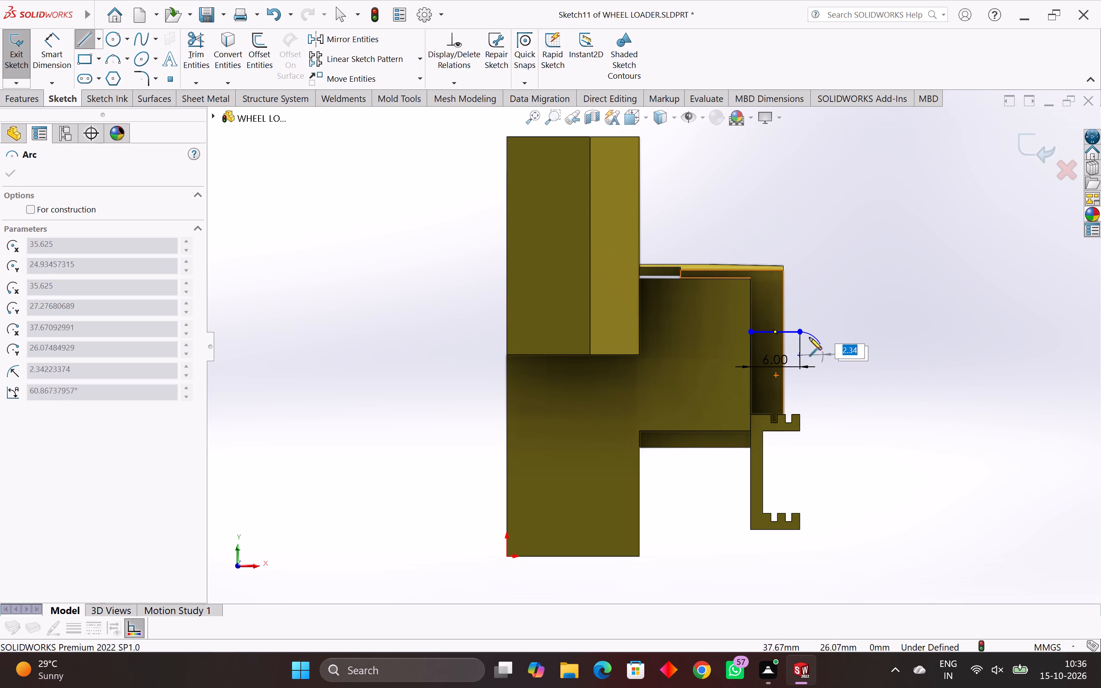
left_click(800, 301)
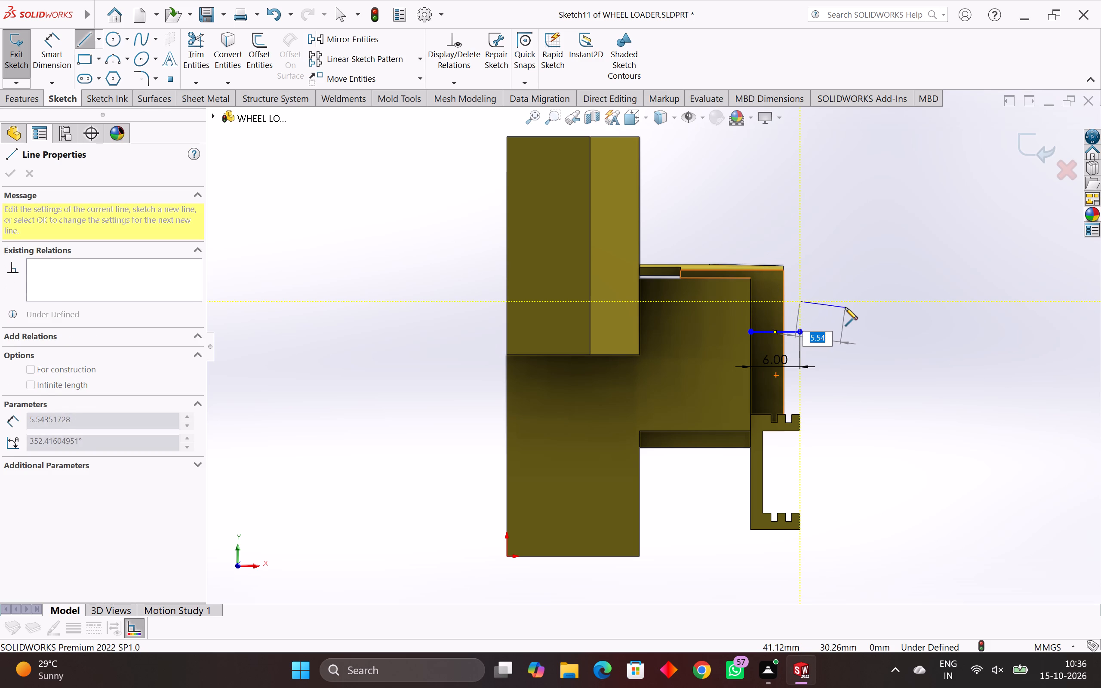
key("Escape")
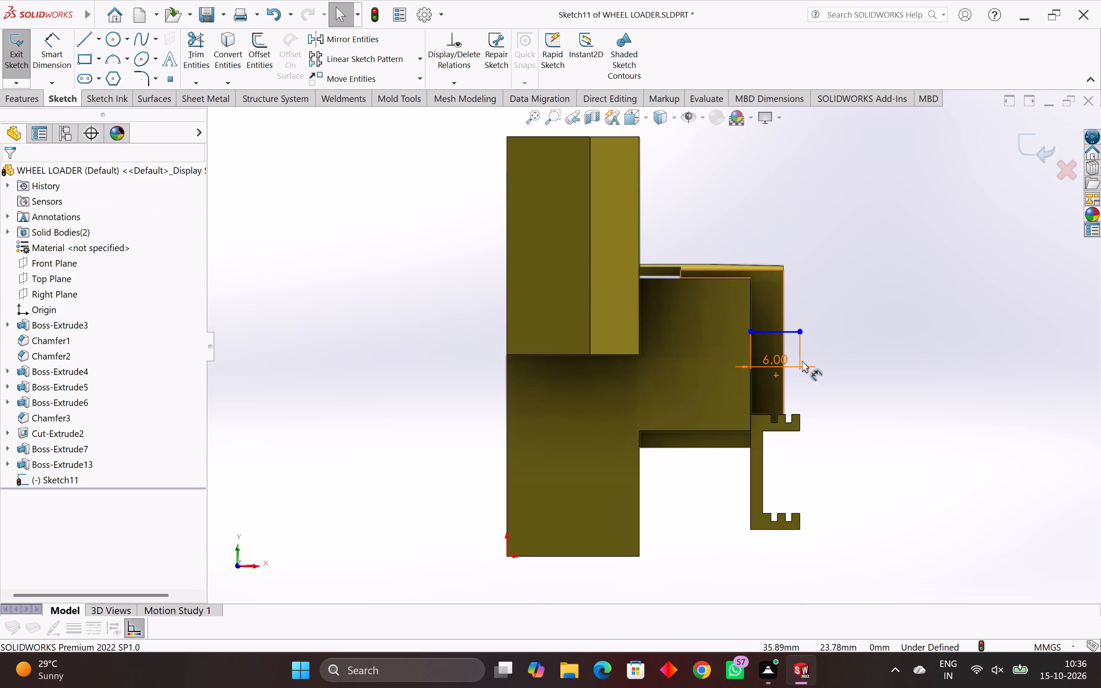
key("l")
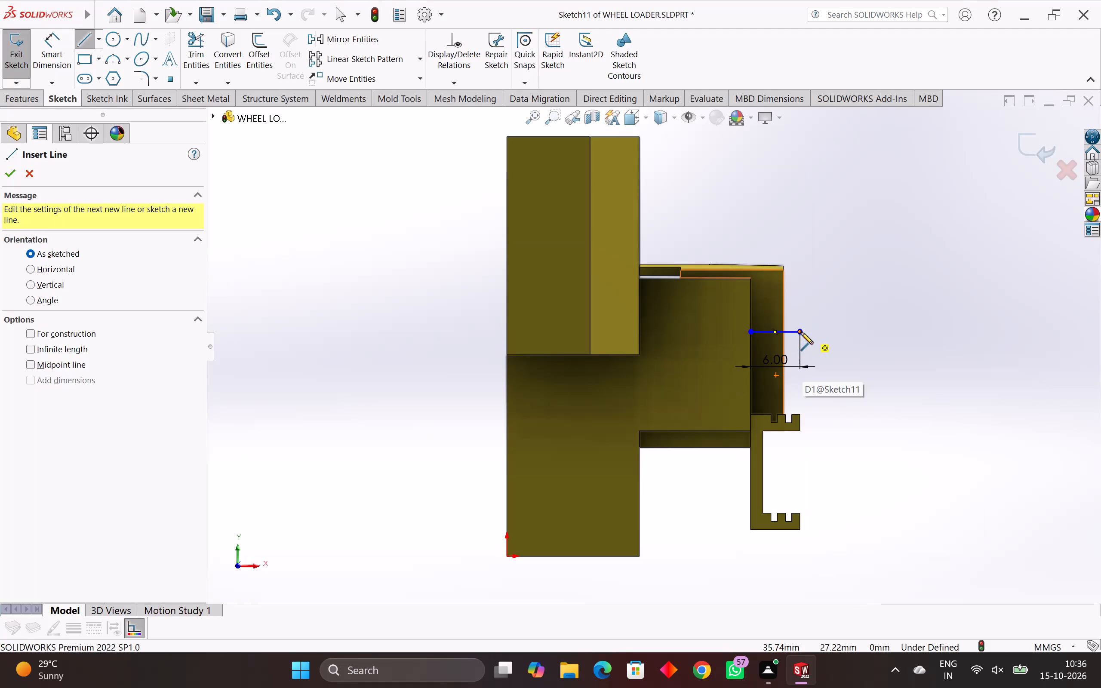
left_click(801, 332)
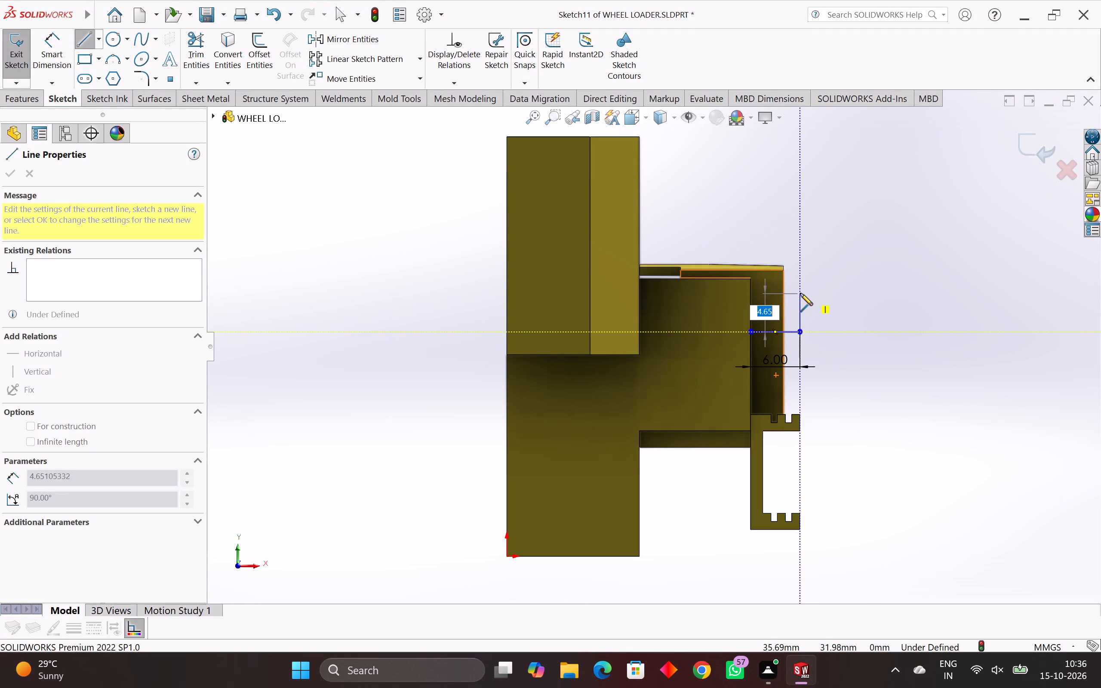
key("2")
key("Return")
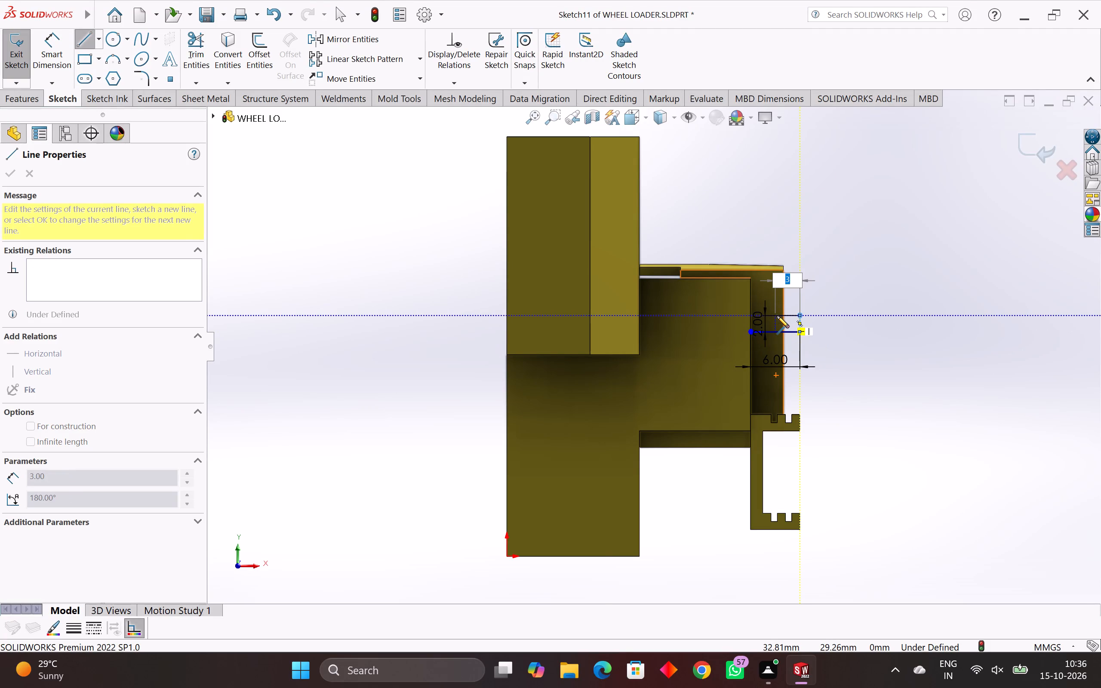
Continue the profile back toward the body with a 1 mm top line and a notch 0.75 mm wide and 1 mm deep.
scroll(777, 316, "up", 5)
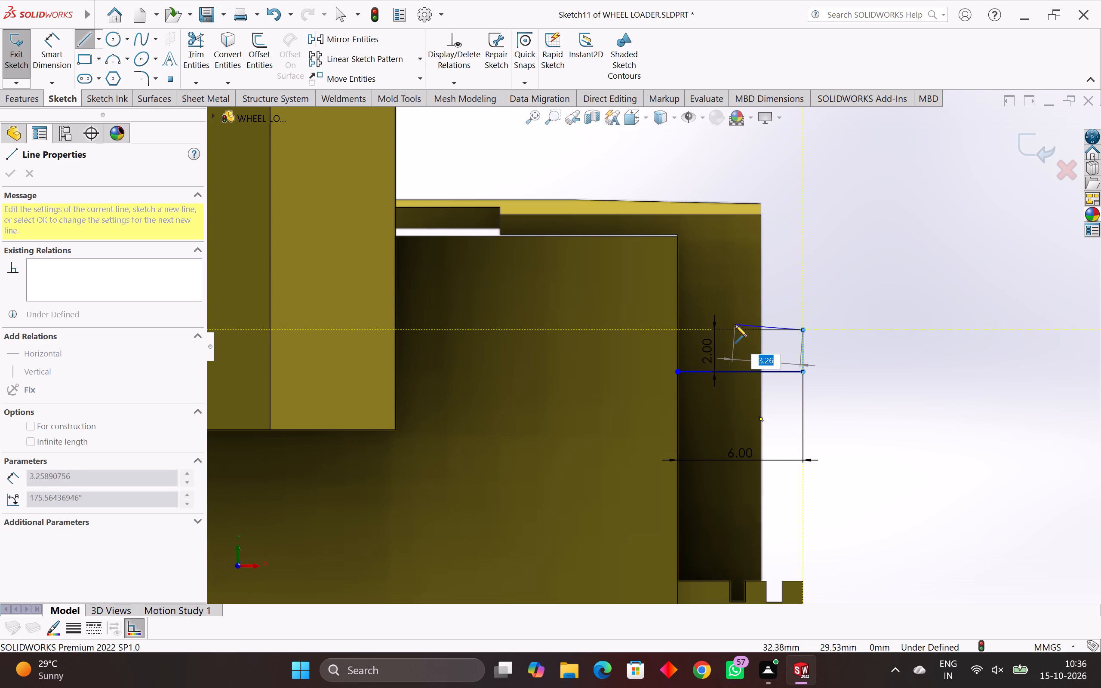
key("1")
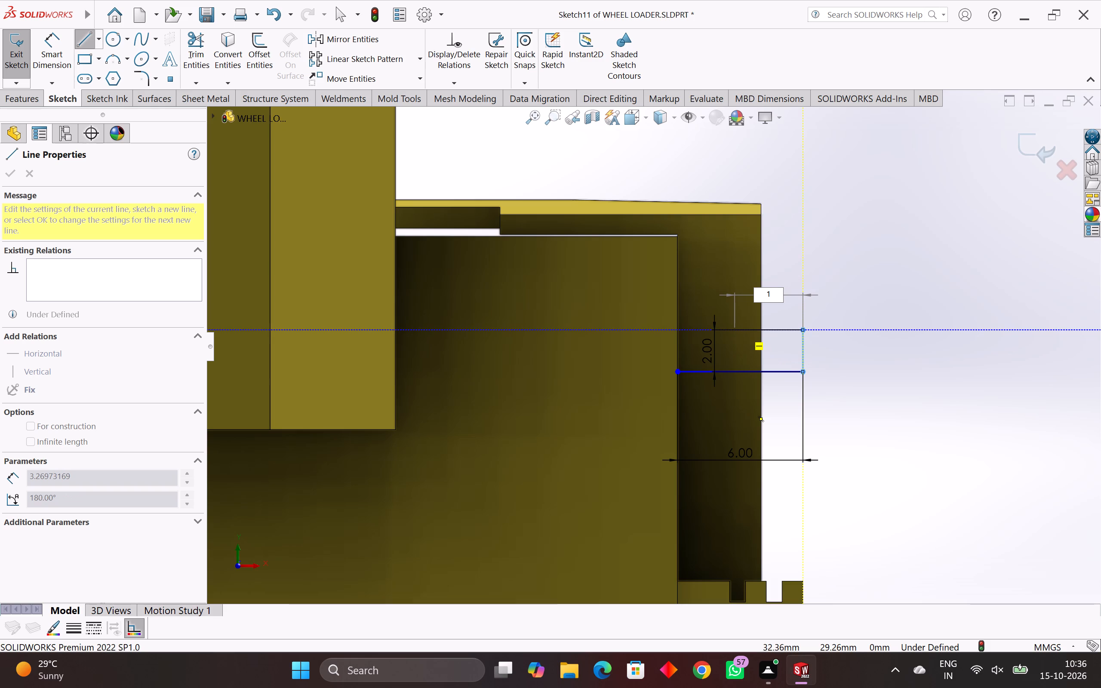
key("Return")
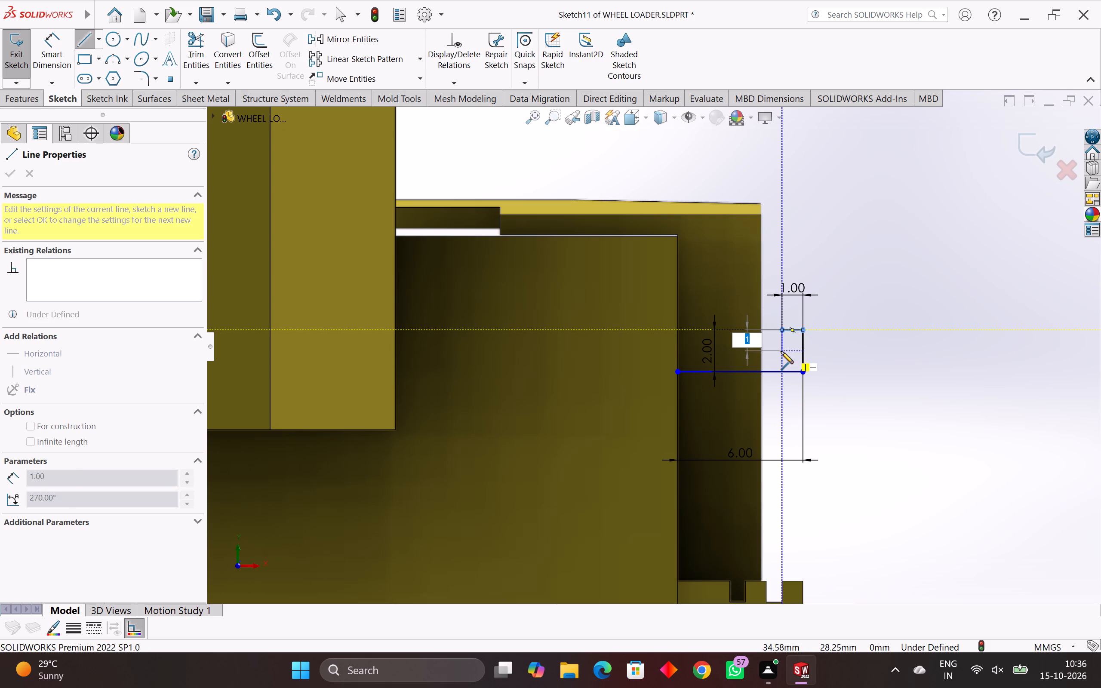
left_click(781, 351)
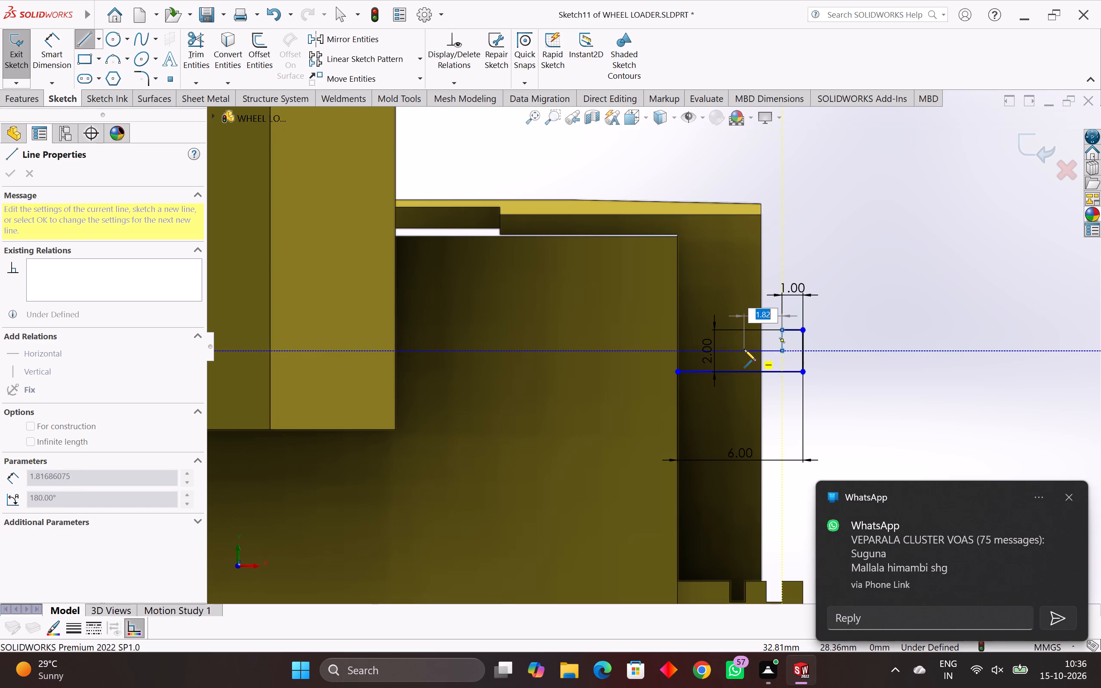
key("period")
type("75")
key("Return")
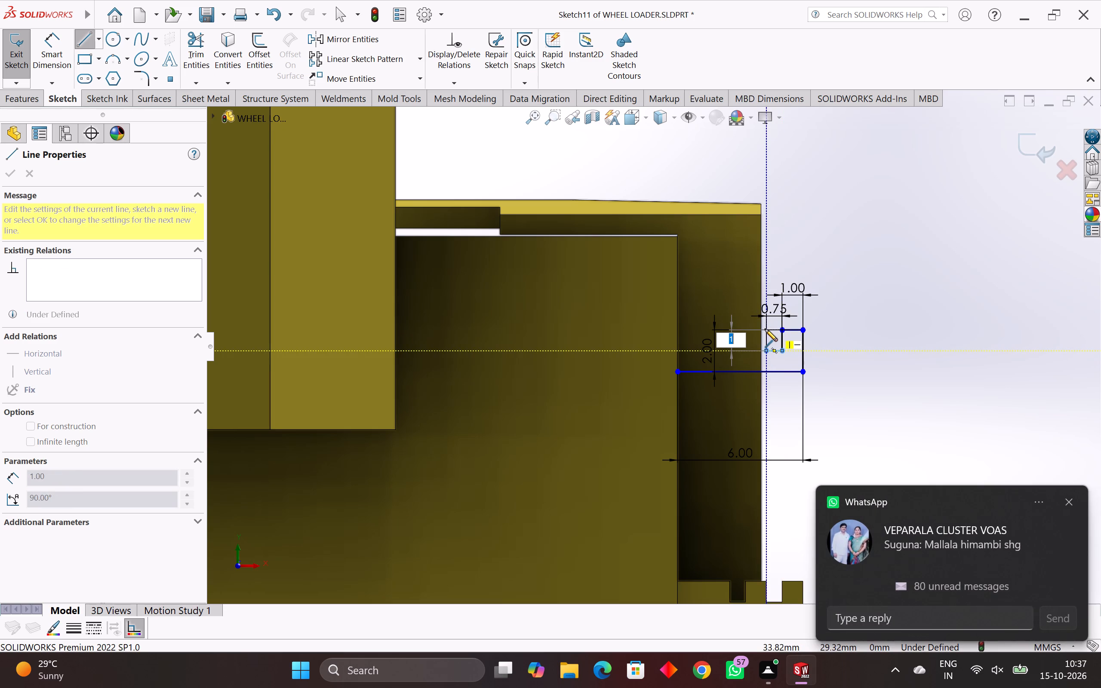
left_click(766, 329)
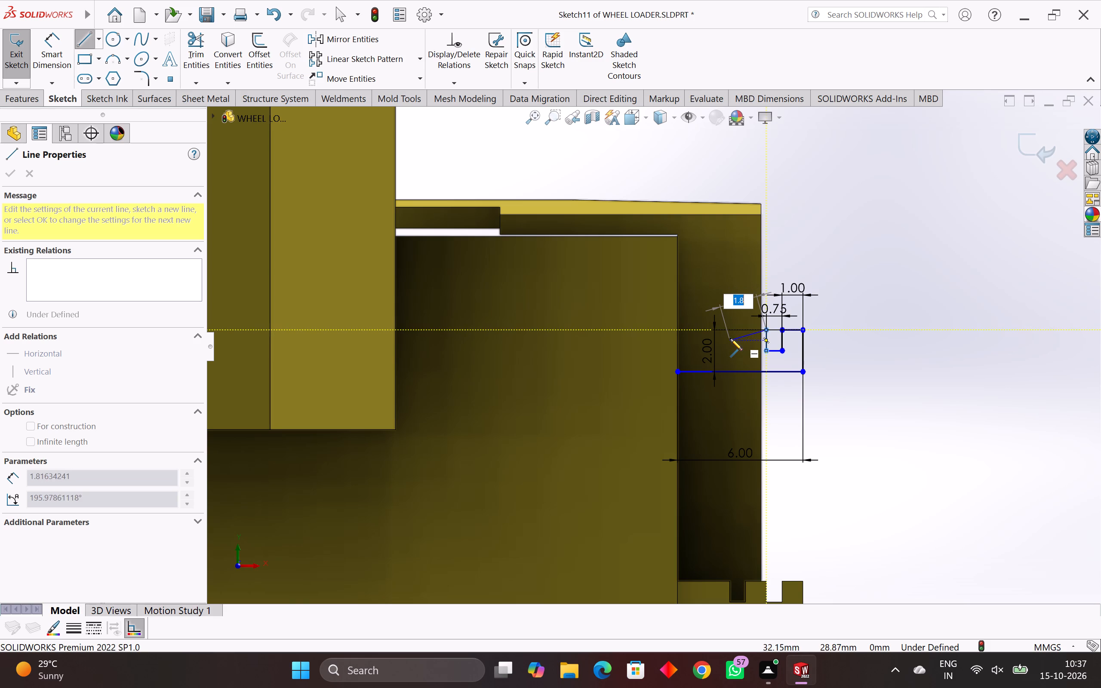
Add a 1 mm tooth top beyond the first notch and a 1 mm vertical line down as the second notch's side.
scroll(746, 329, "up", 2)
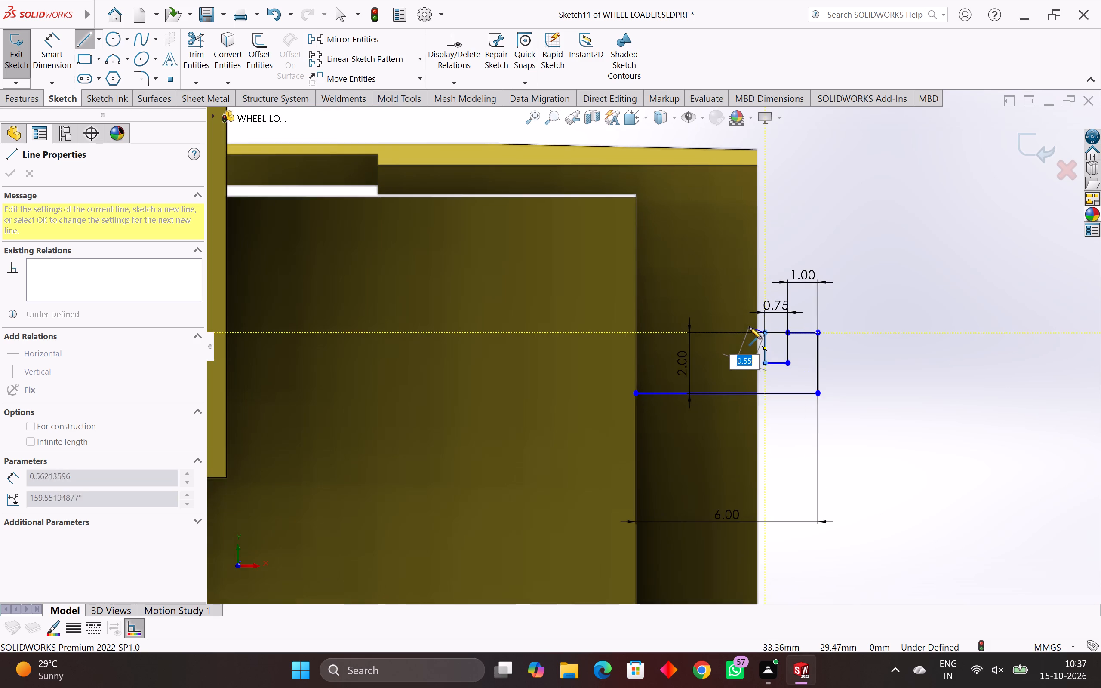
scroll(749, 327, "up", 5)
scroll(745, 340, "down", 5)
scroll(744, 403, "down", 5)
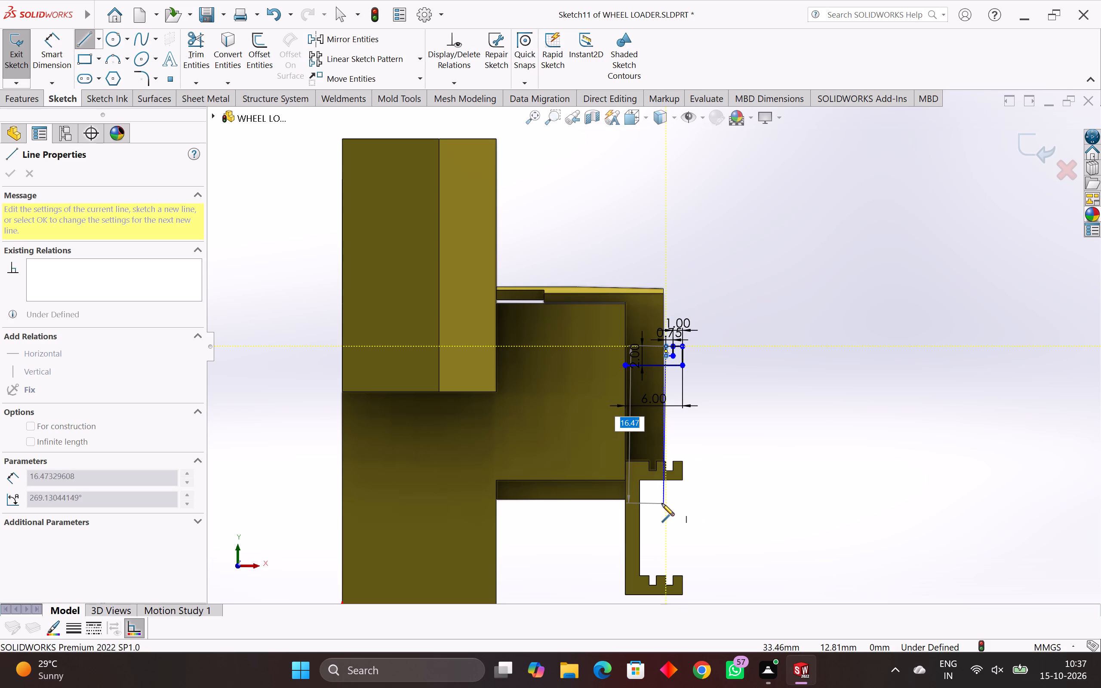
scroll(661, 473, "up", 1)
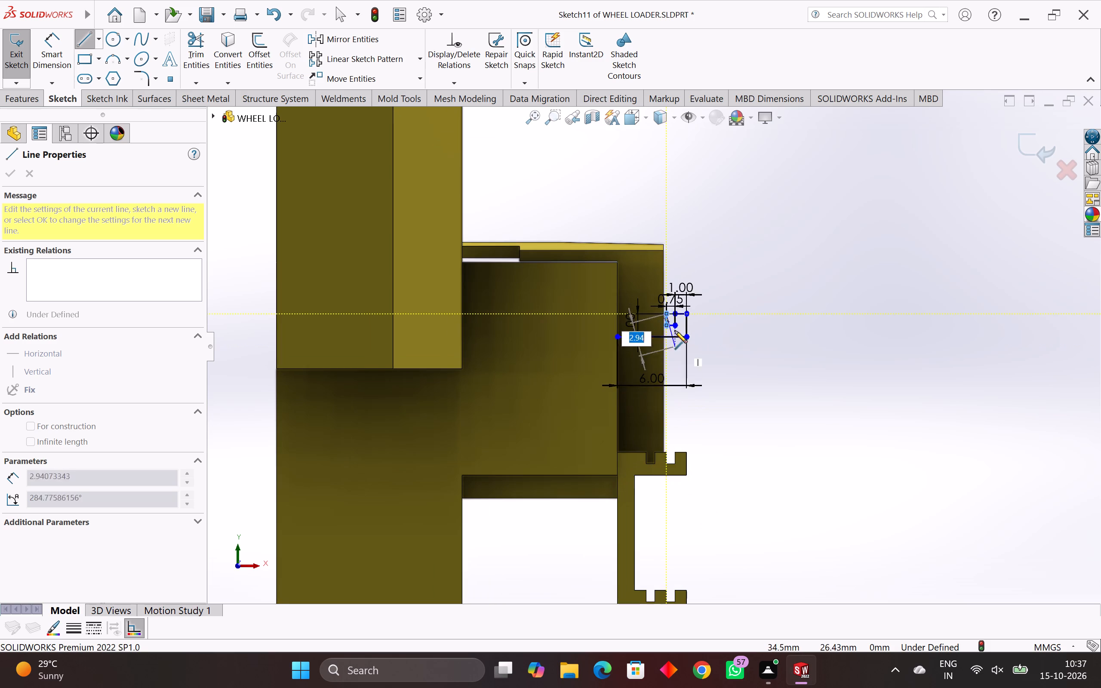
scroll(675, 308, "up", 7)
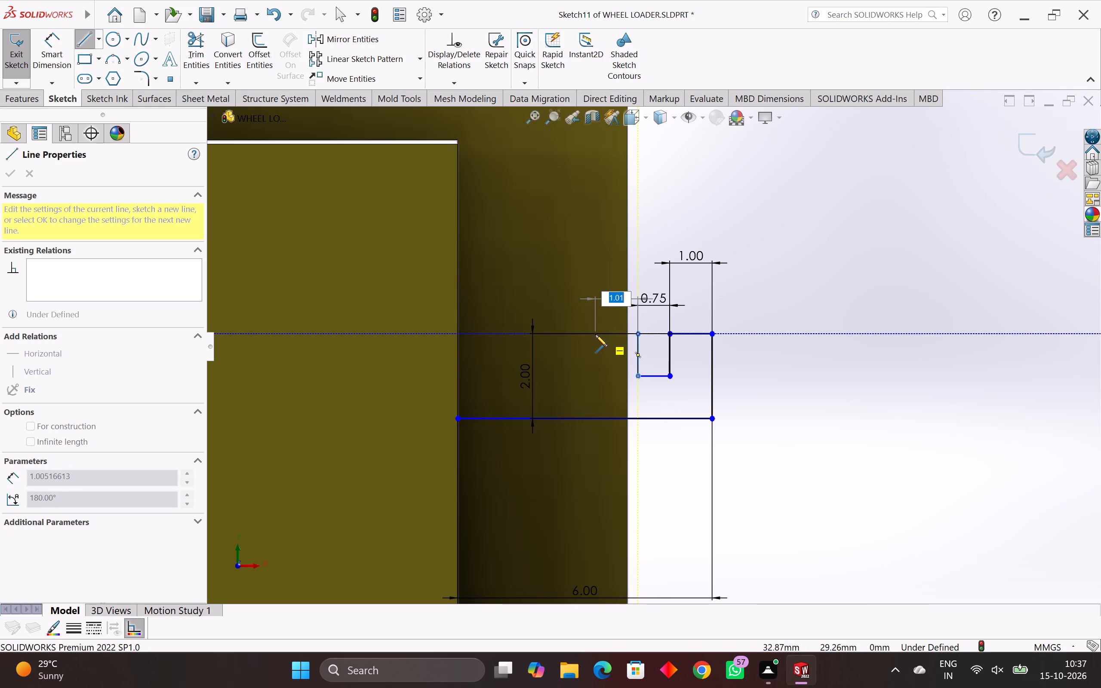
key("1")
key("Return")
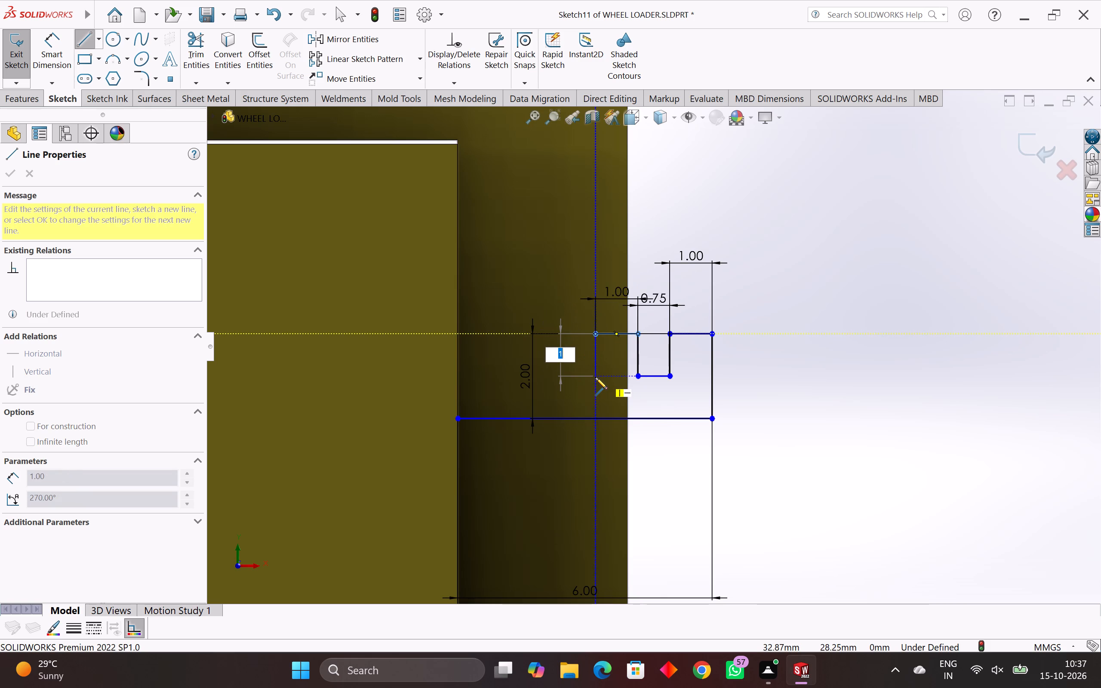
left_click(595, 377)
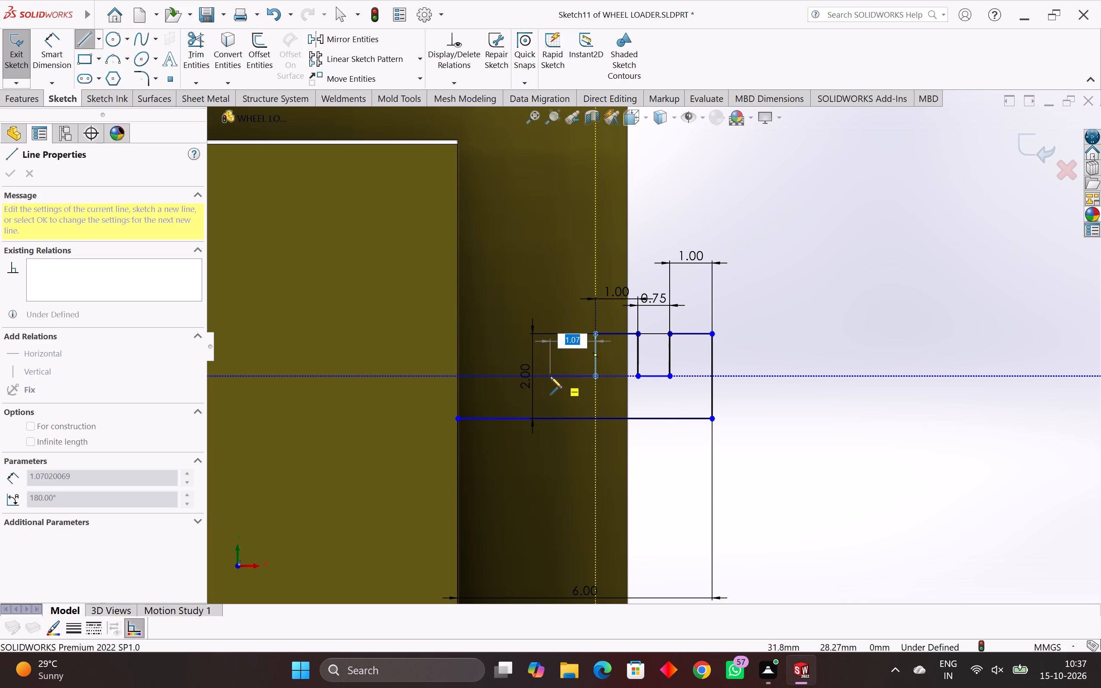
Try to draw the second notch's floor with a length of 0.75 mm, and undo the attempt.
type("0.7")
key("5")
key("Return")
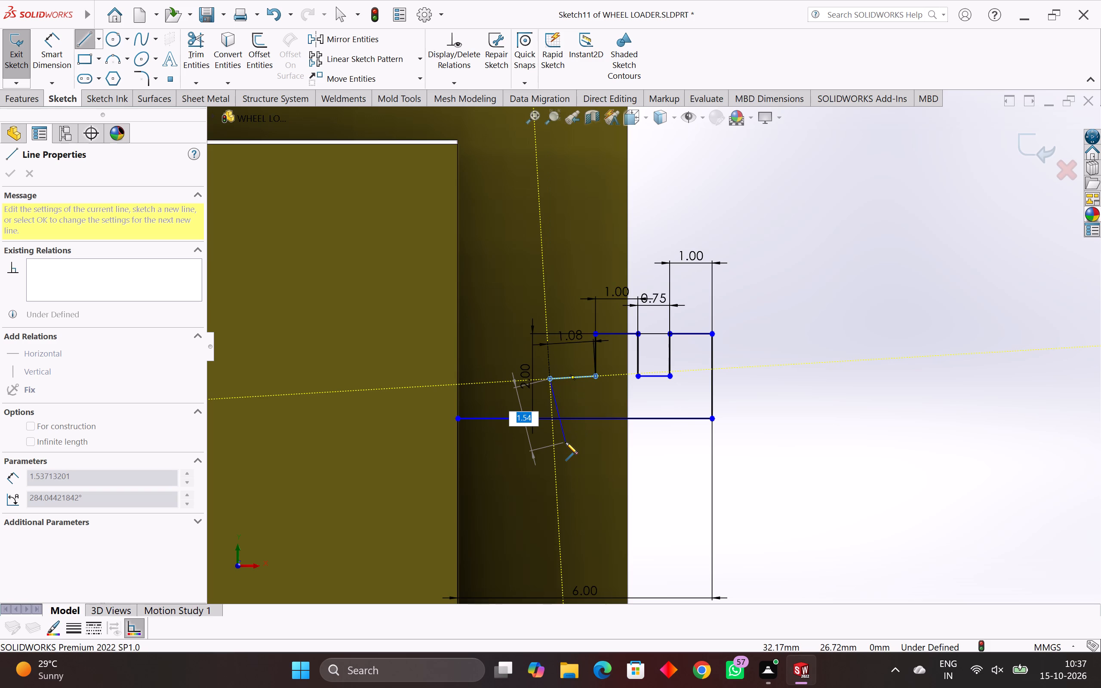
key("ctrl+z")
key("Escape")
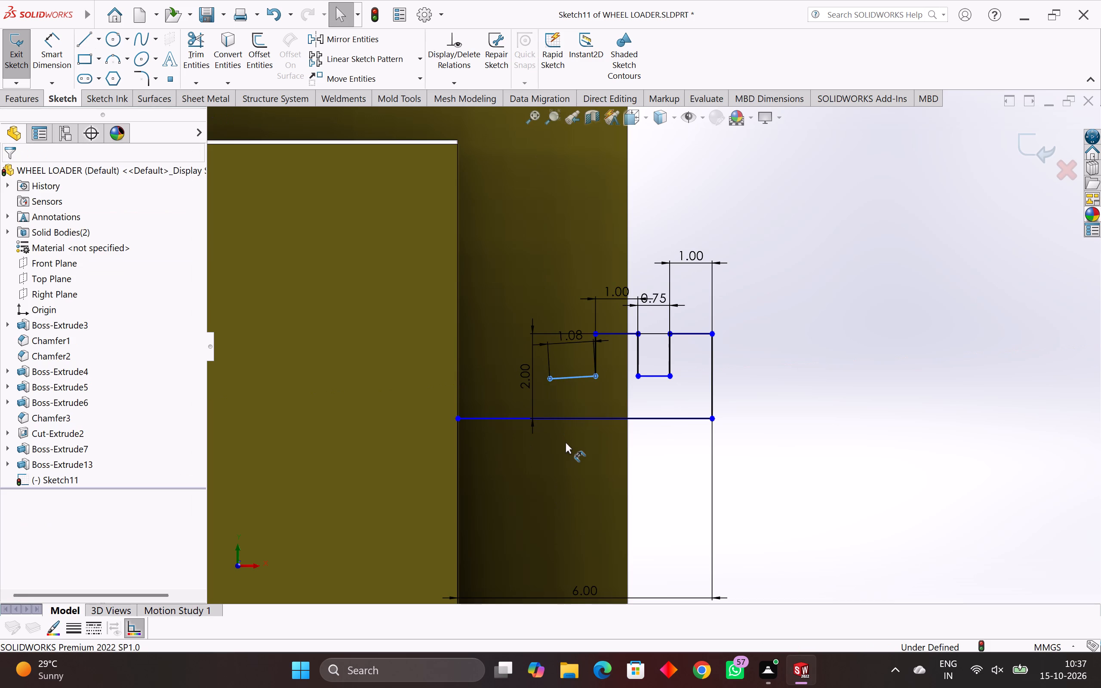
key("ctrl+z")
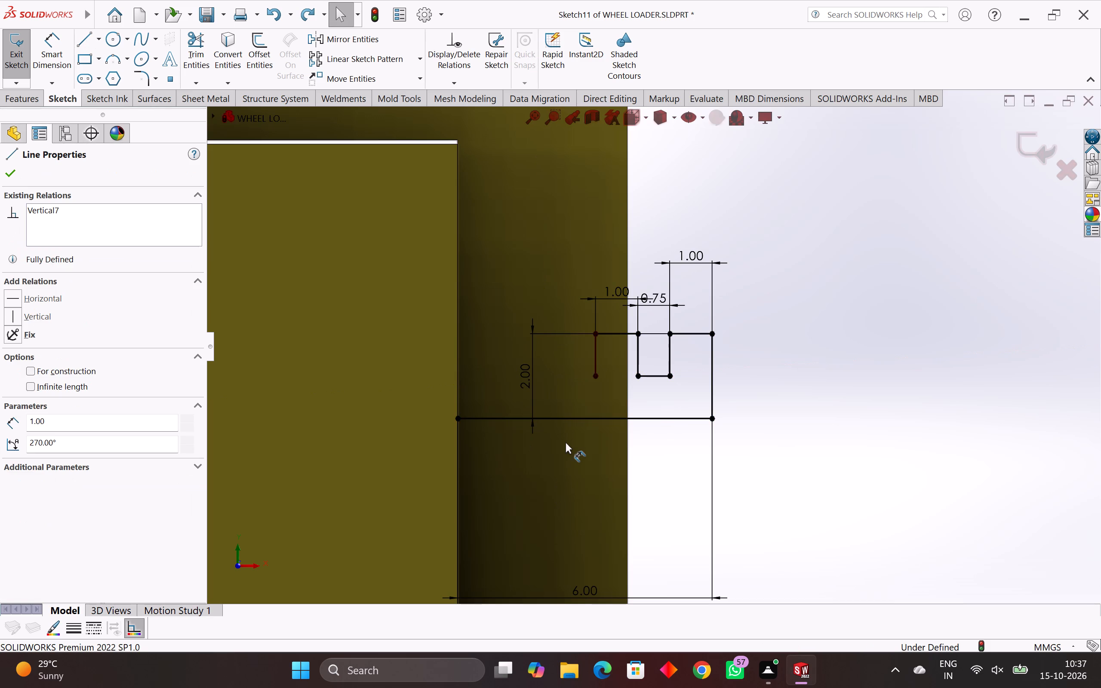
Complete the second notch with a 0.75 mm horizontal floor and a 1 mm vertical line up to the tooth-top level.
key("l")
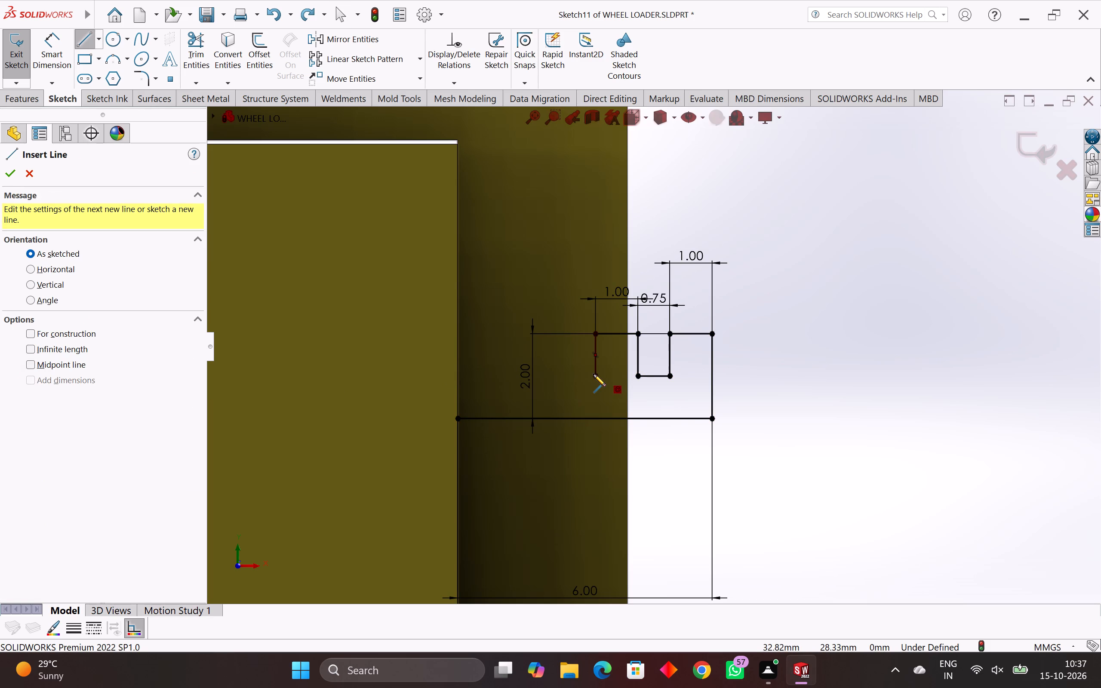
left_click(597, 377)
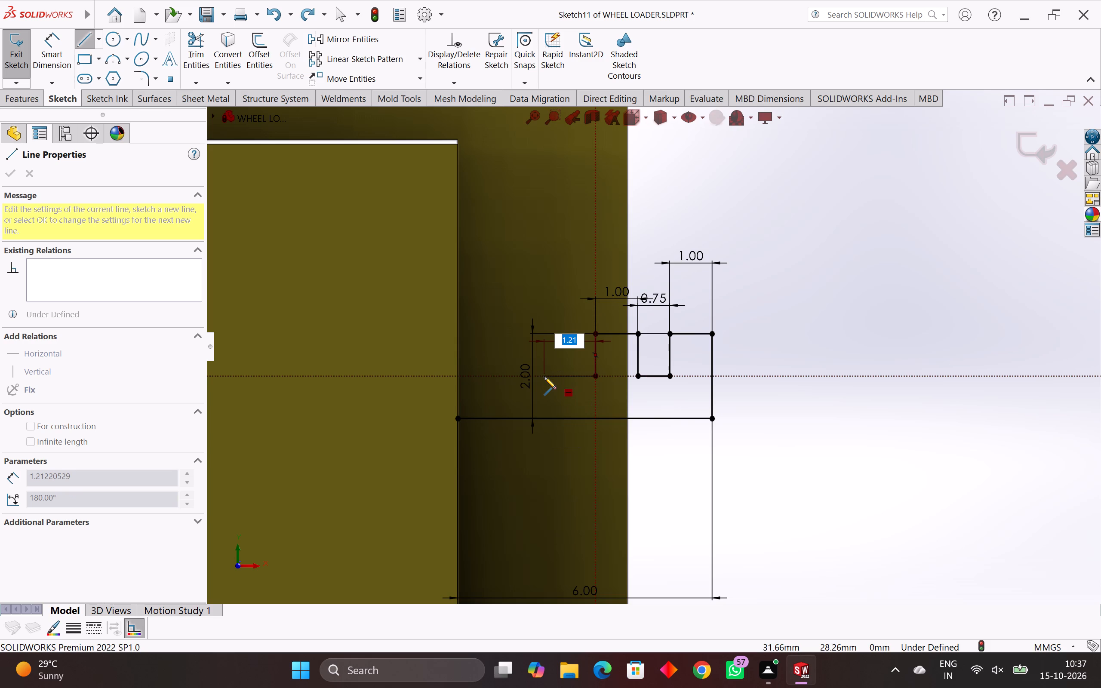
type(".75")
key("Return")
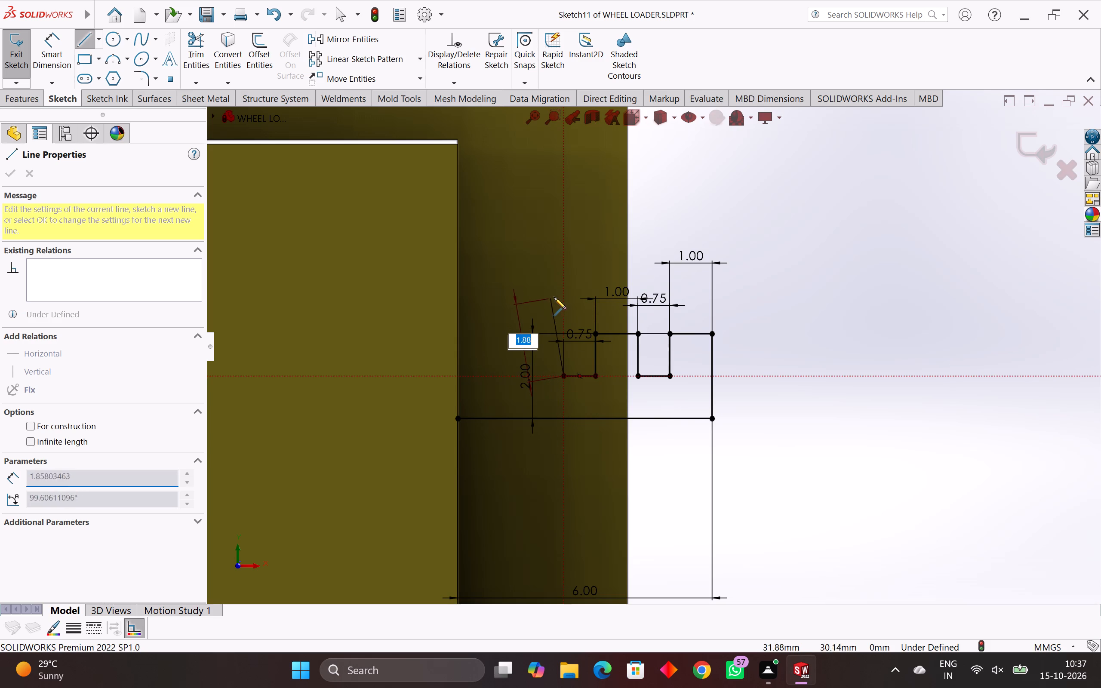
left_click(563, 333)
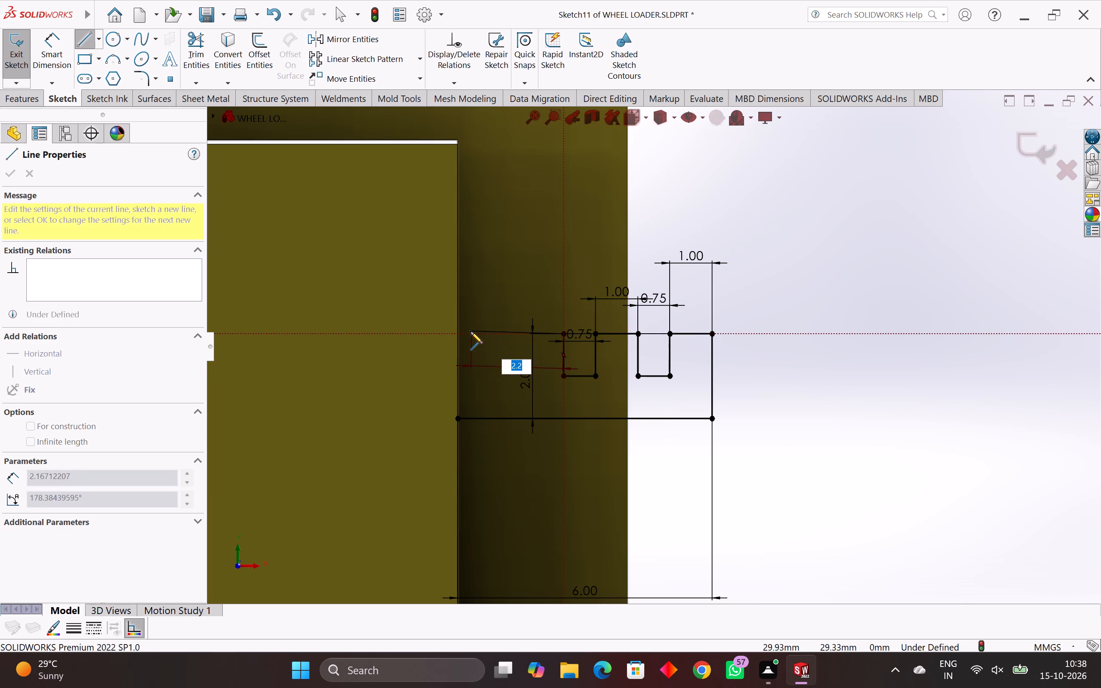
scroll(482, 346, "down", 3)
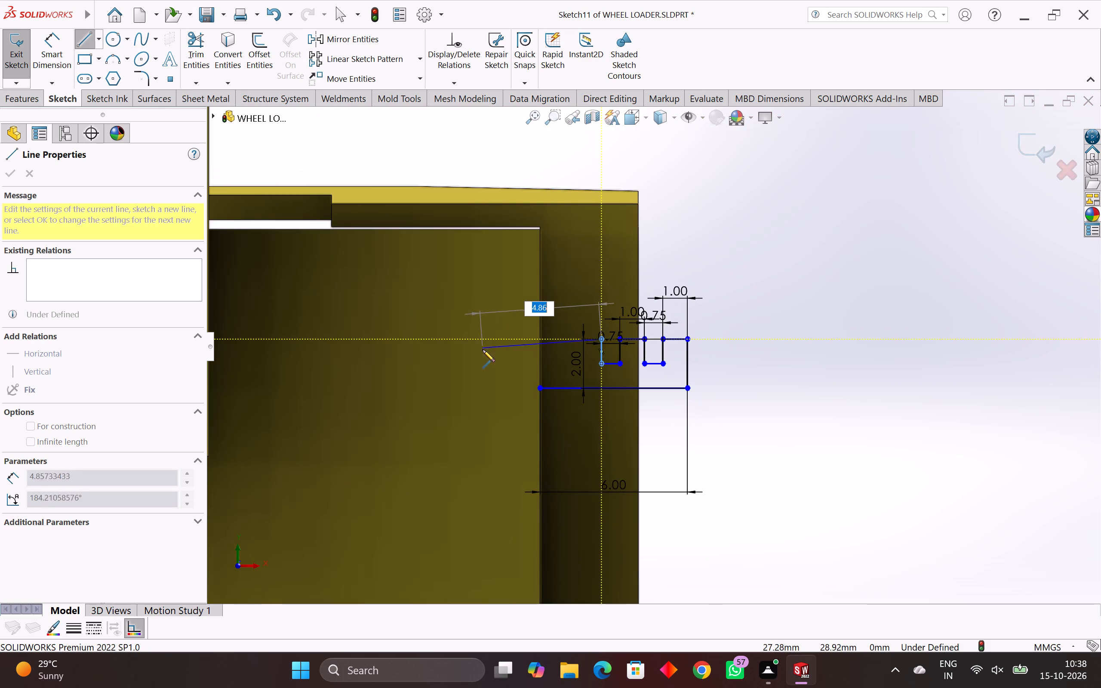
Close the bracket profile with a 2.5 mm horizontal line to the body's edge and a 2 mm vertical line down to its start.
scroll(507, 374, "down", 2)
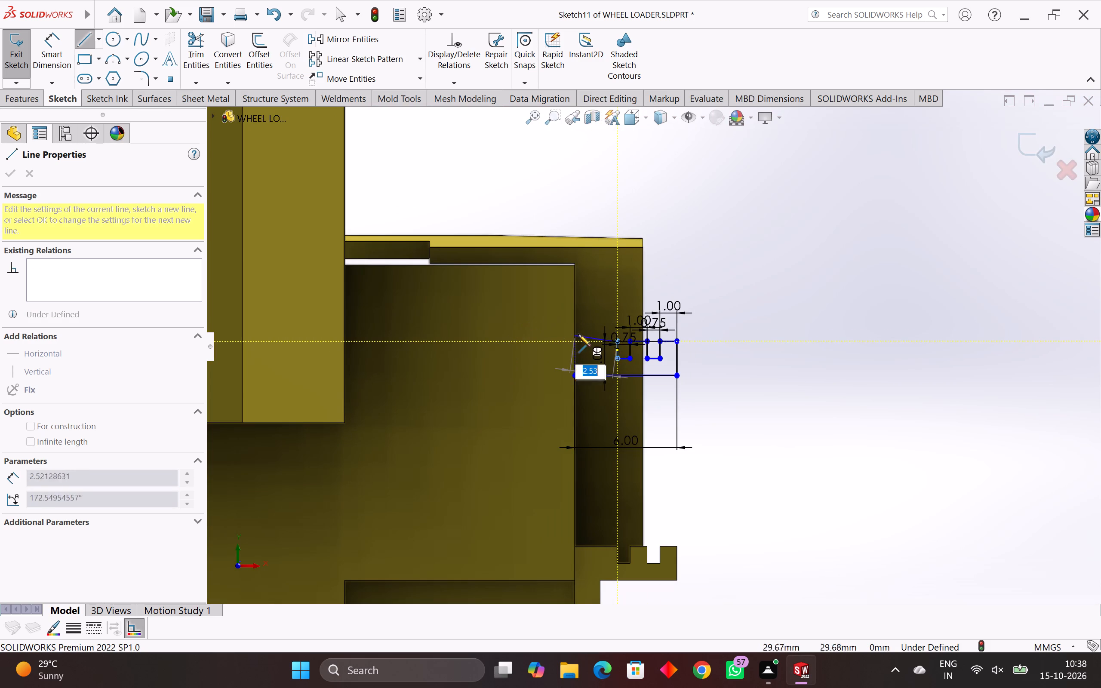
scroll(585, 327, "up", 3)
scroll(581, 366, "up", 7)
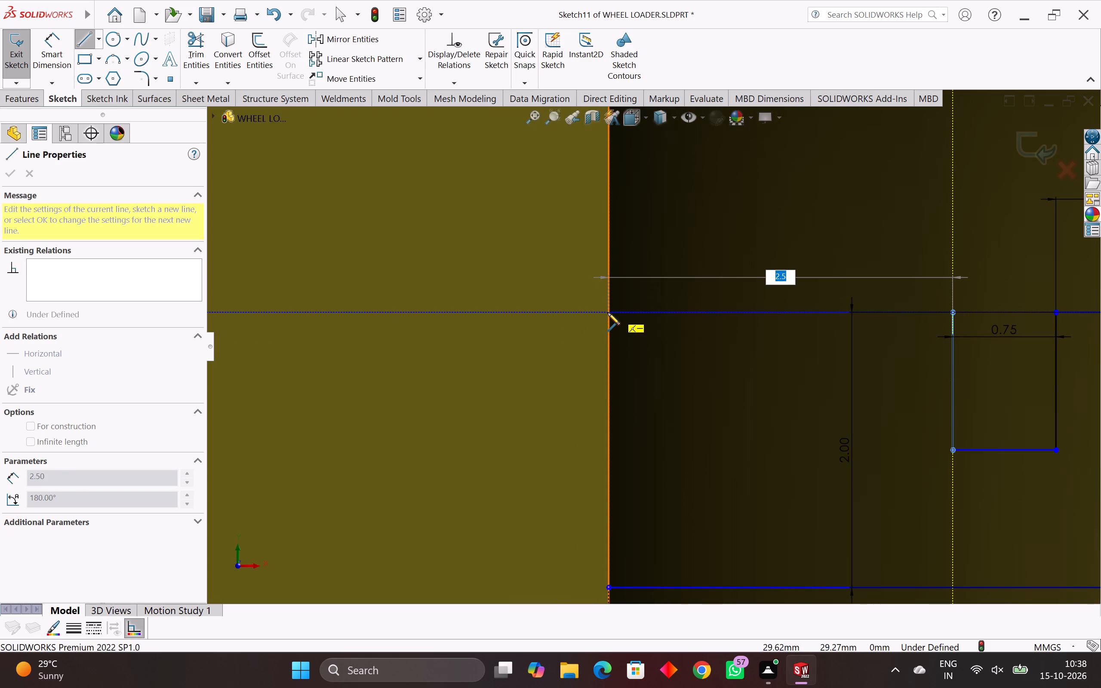
left_click(608, 313)
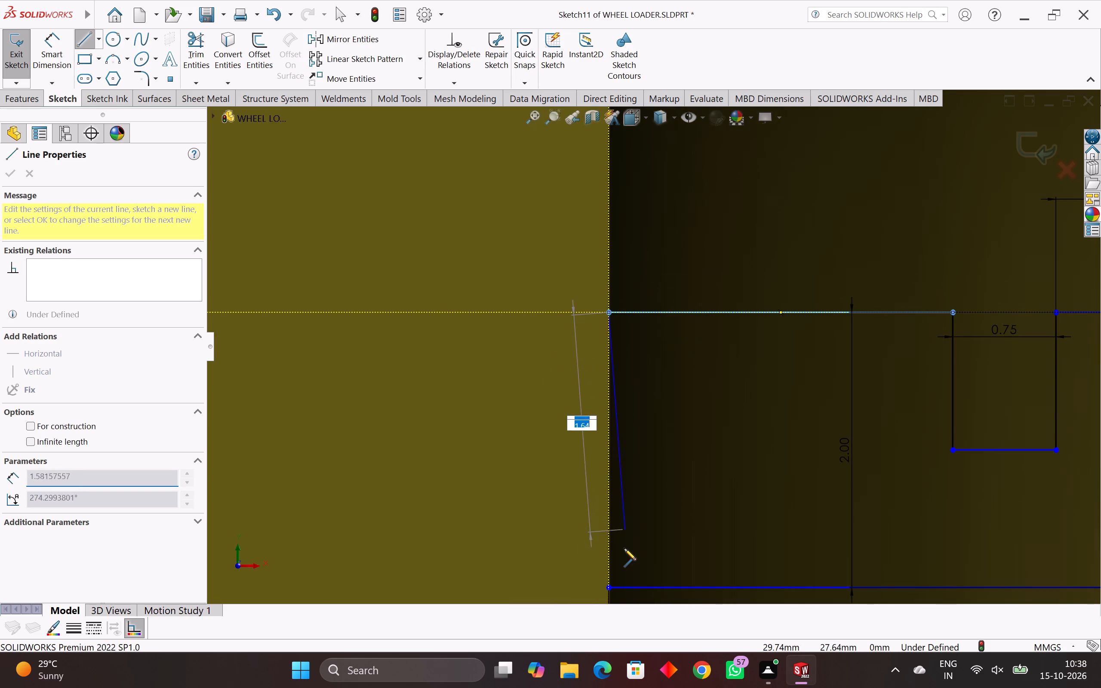
left_click(609, 587)
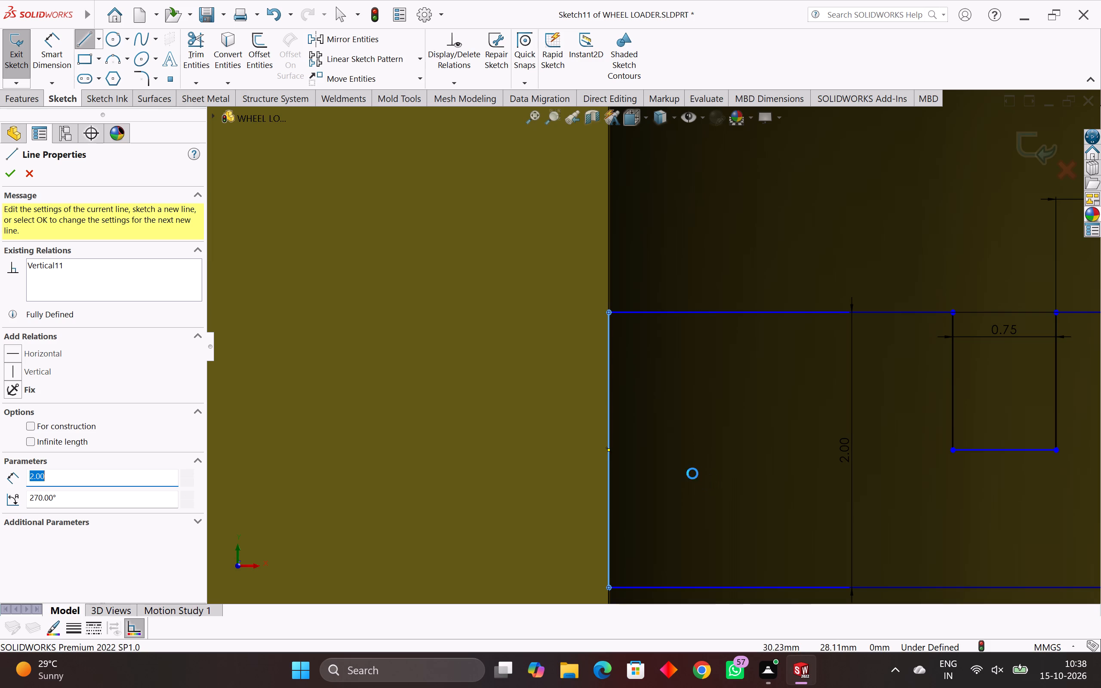
key("Escape")
key("Escape")
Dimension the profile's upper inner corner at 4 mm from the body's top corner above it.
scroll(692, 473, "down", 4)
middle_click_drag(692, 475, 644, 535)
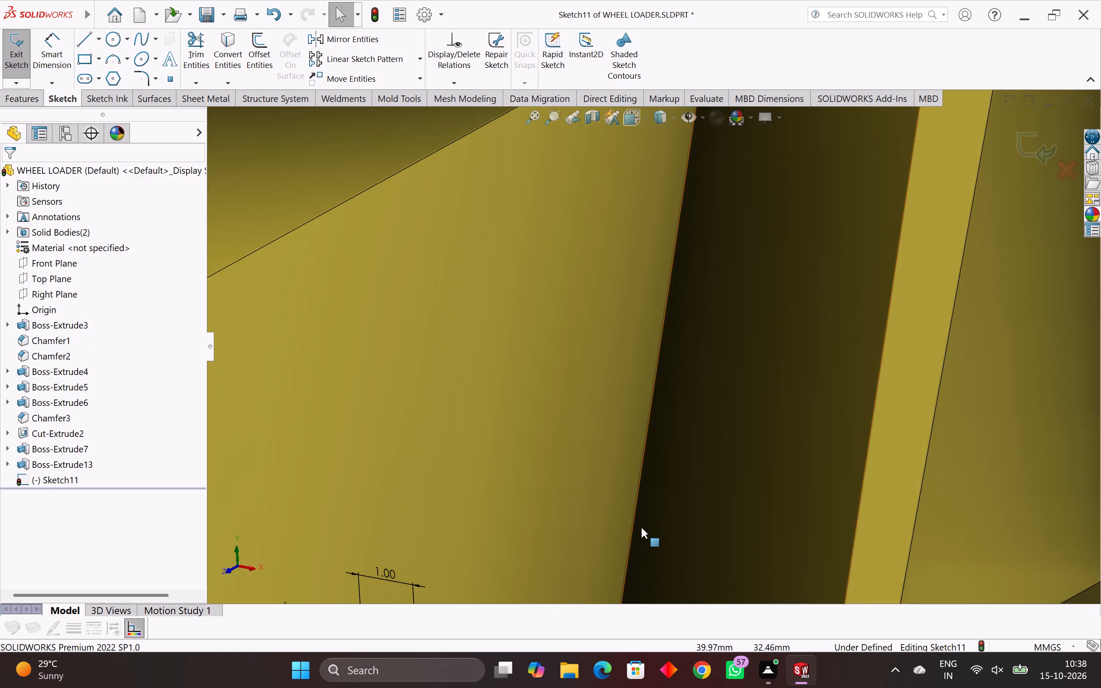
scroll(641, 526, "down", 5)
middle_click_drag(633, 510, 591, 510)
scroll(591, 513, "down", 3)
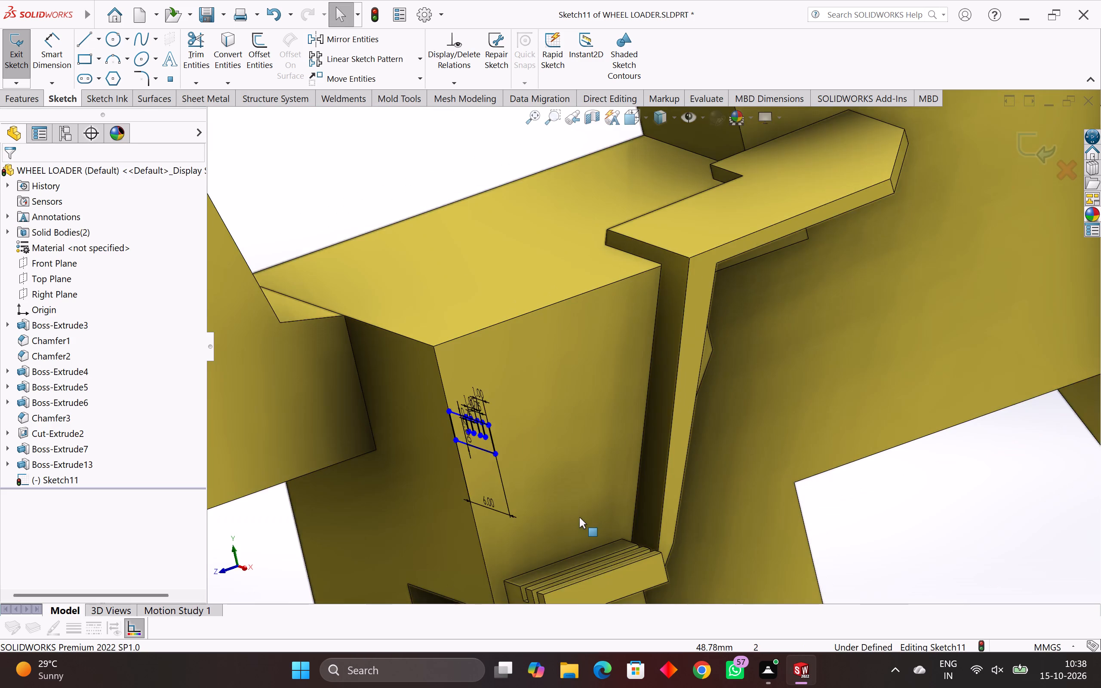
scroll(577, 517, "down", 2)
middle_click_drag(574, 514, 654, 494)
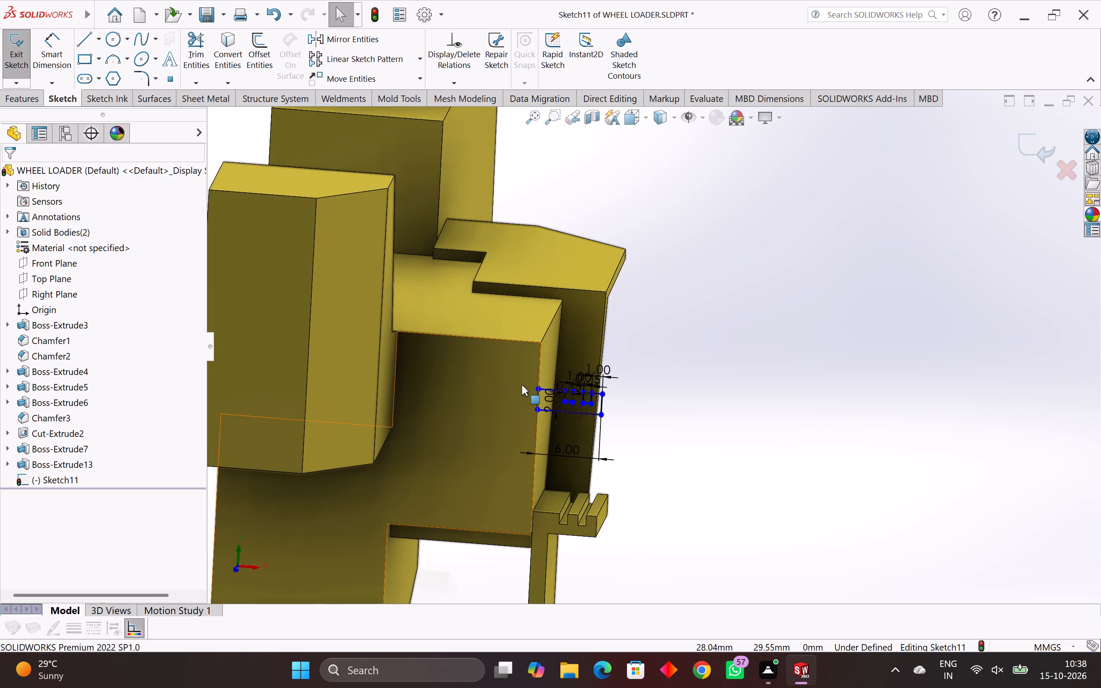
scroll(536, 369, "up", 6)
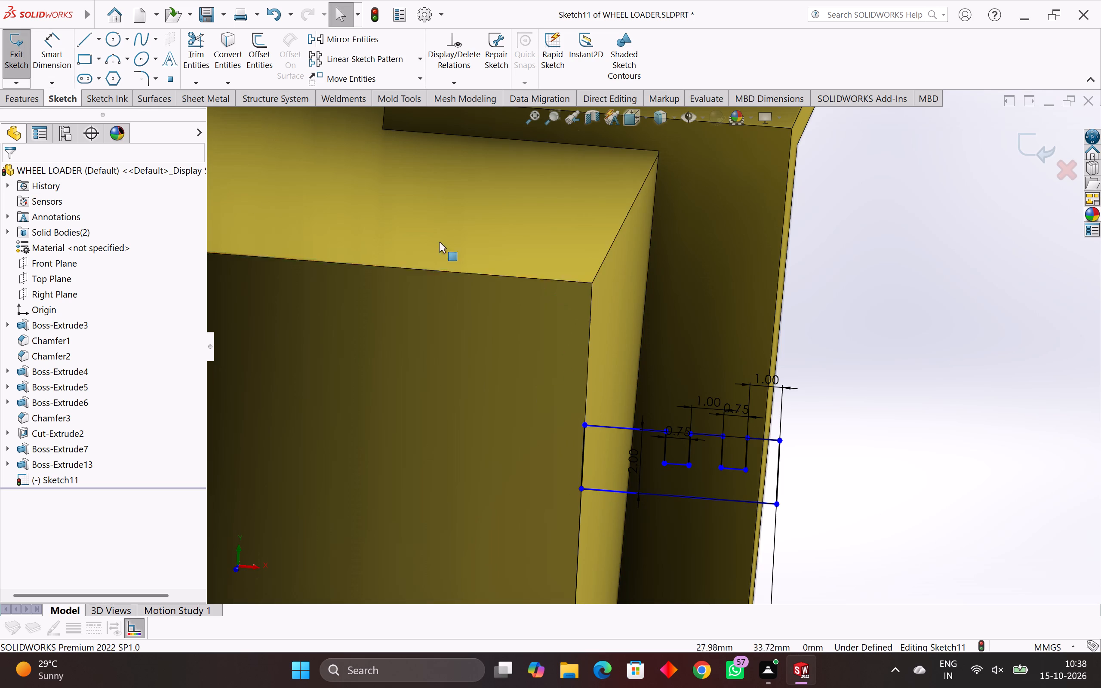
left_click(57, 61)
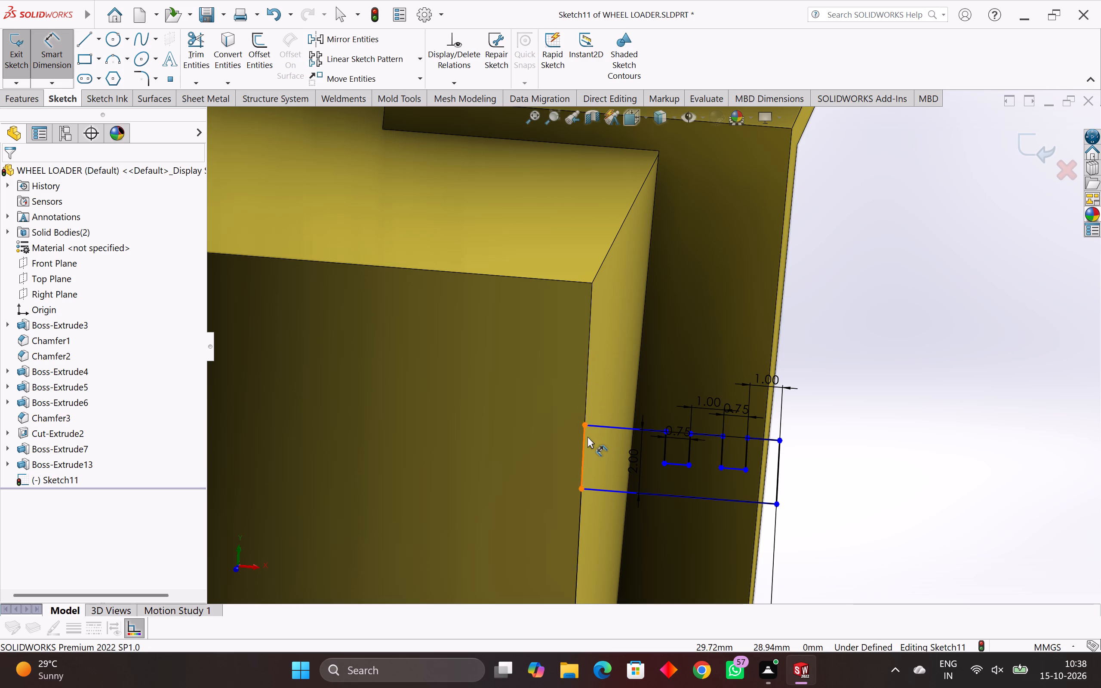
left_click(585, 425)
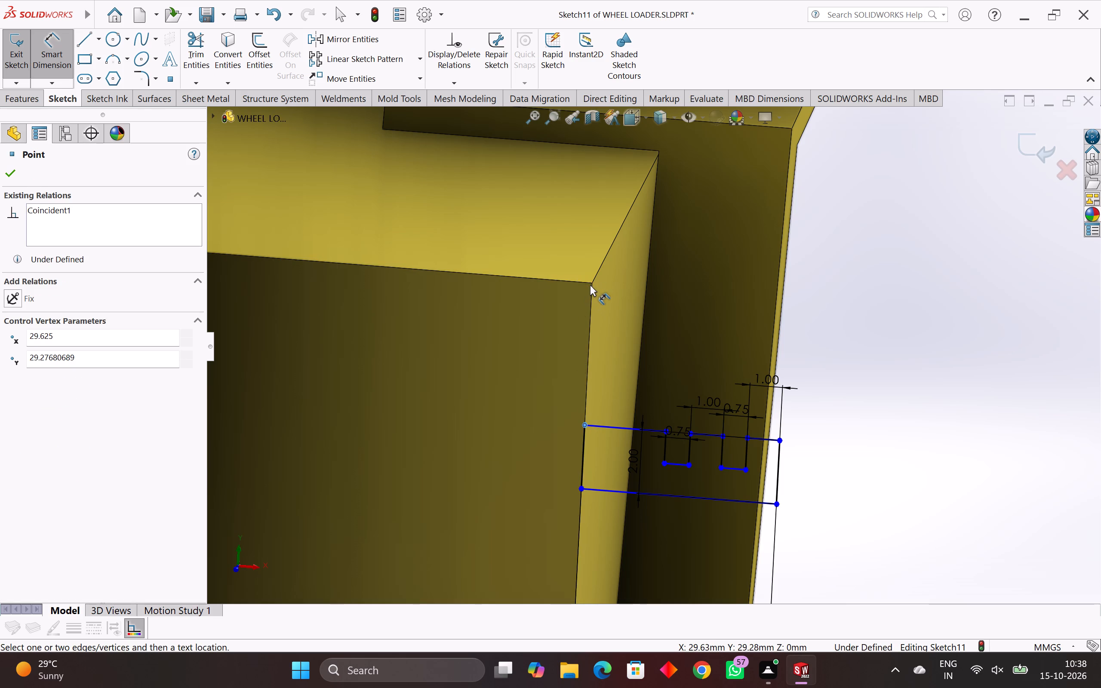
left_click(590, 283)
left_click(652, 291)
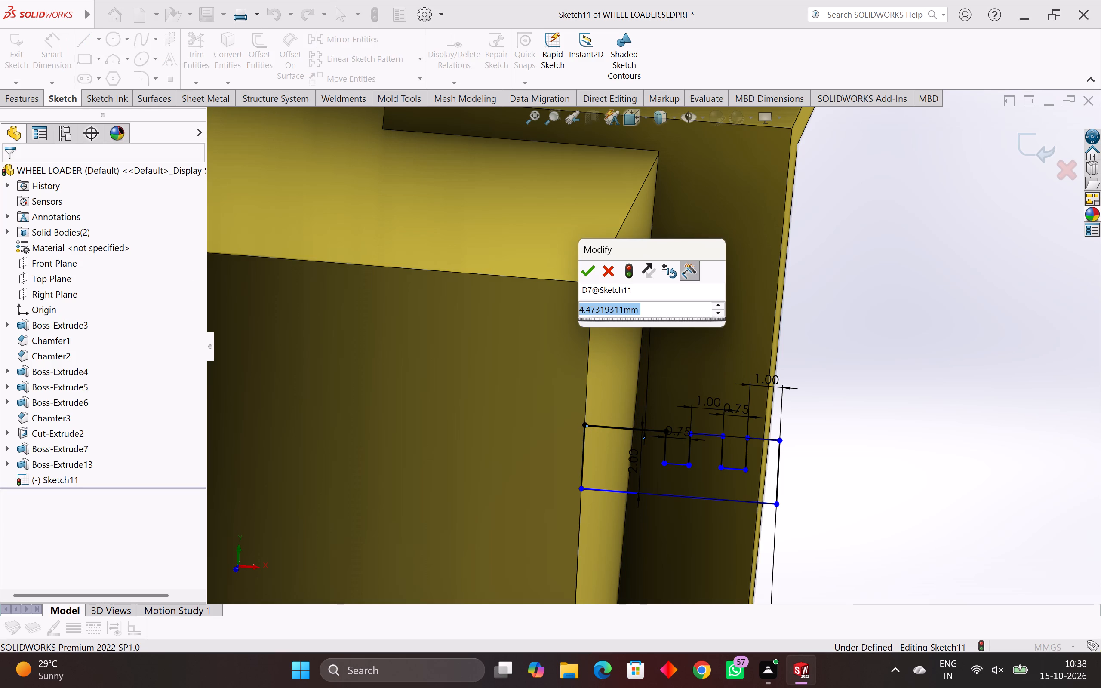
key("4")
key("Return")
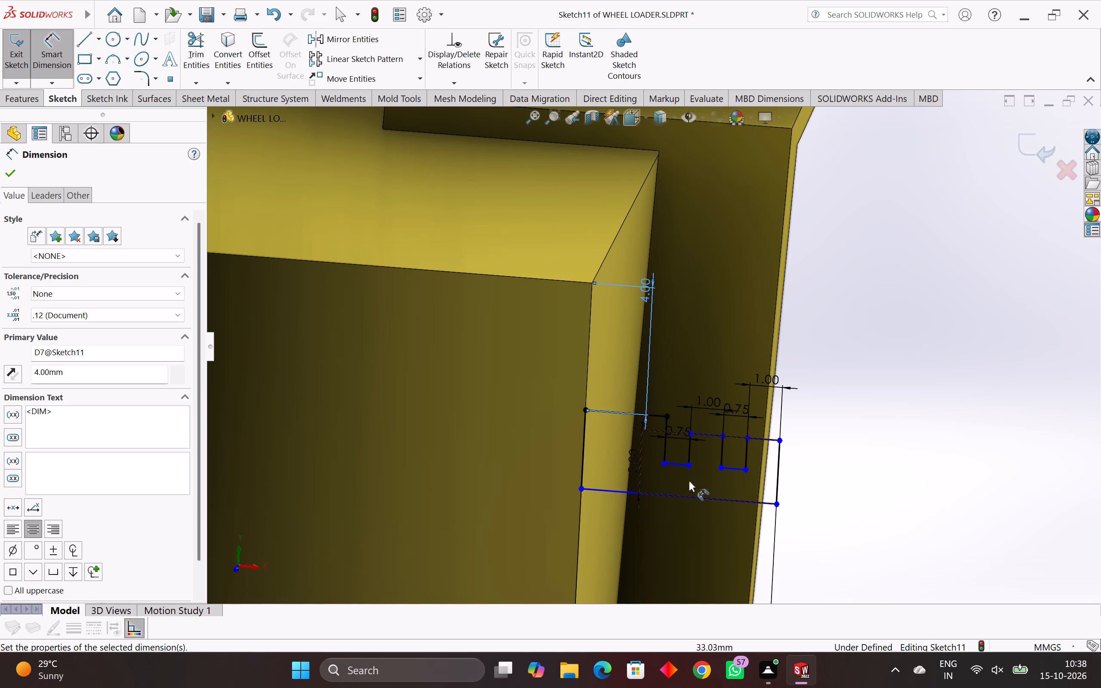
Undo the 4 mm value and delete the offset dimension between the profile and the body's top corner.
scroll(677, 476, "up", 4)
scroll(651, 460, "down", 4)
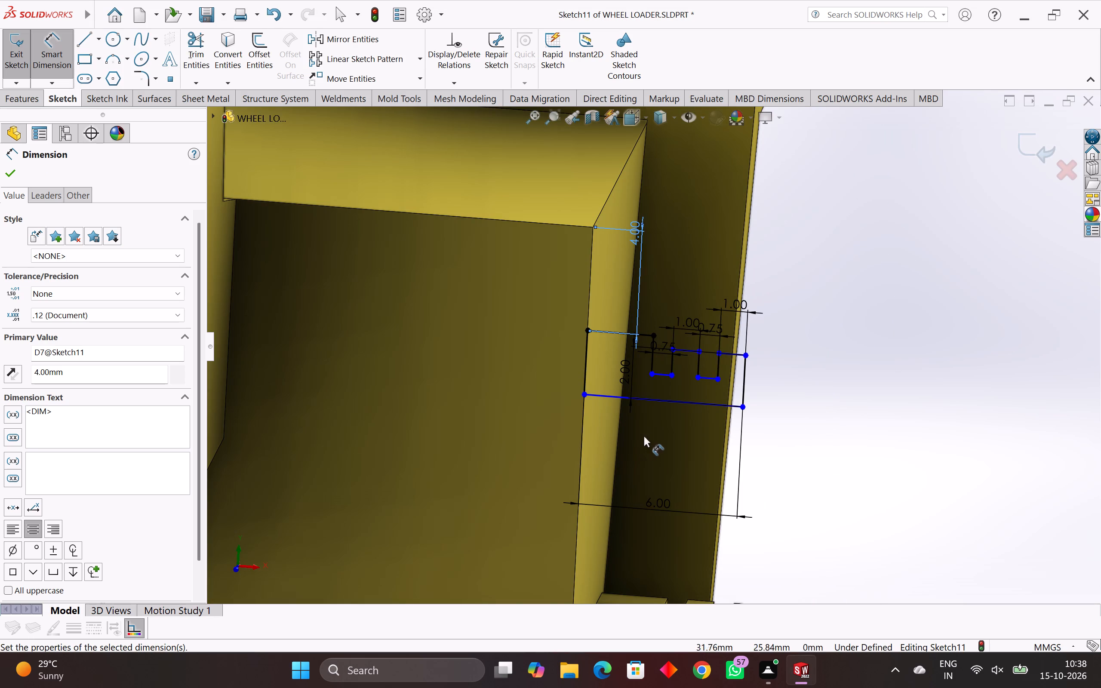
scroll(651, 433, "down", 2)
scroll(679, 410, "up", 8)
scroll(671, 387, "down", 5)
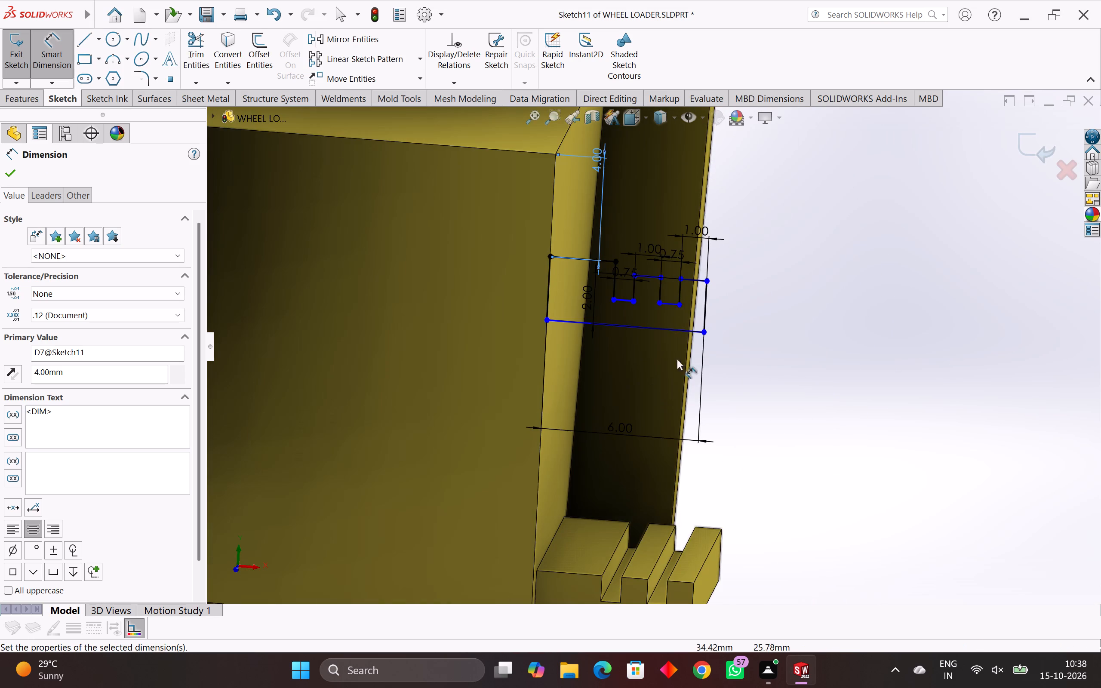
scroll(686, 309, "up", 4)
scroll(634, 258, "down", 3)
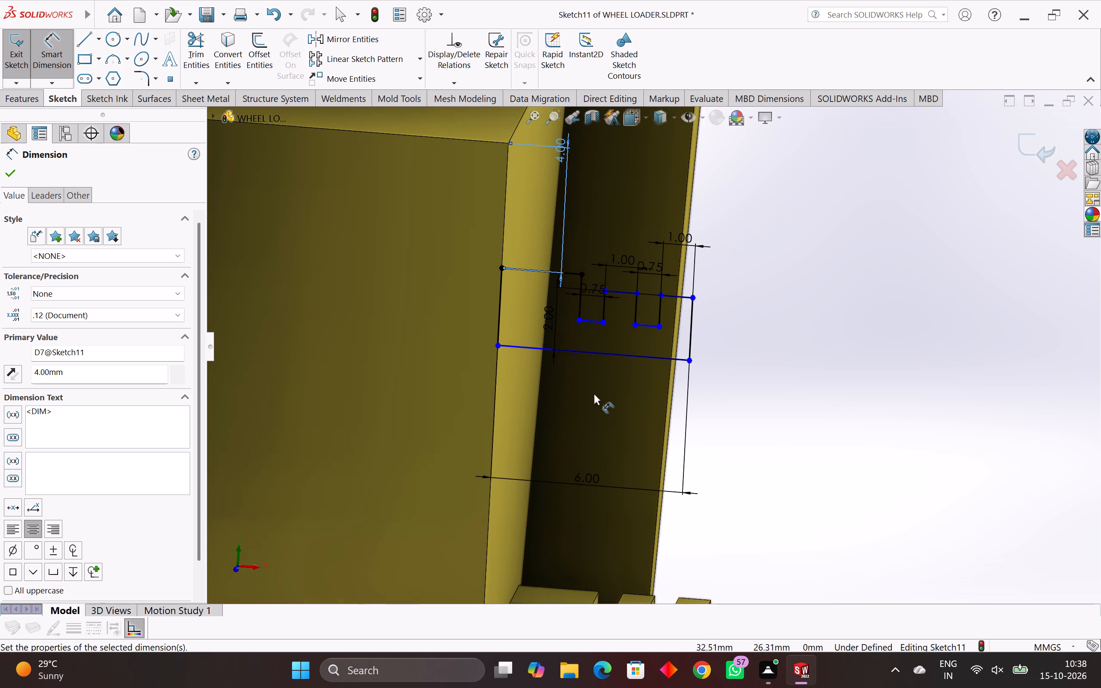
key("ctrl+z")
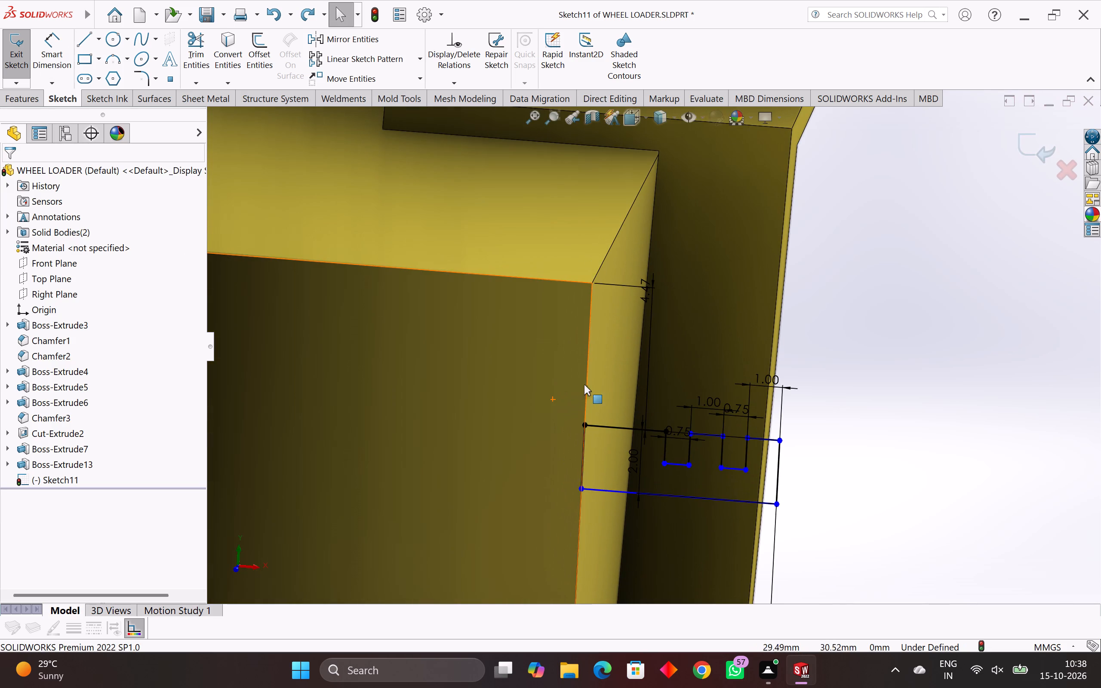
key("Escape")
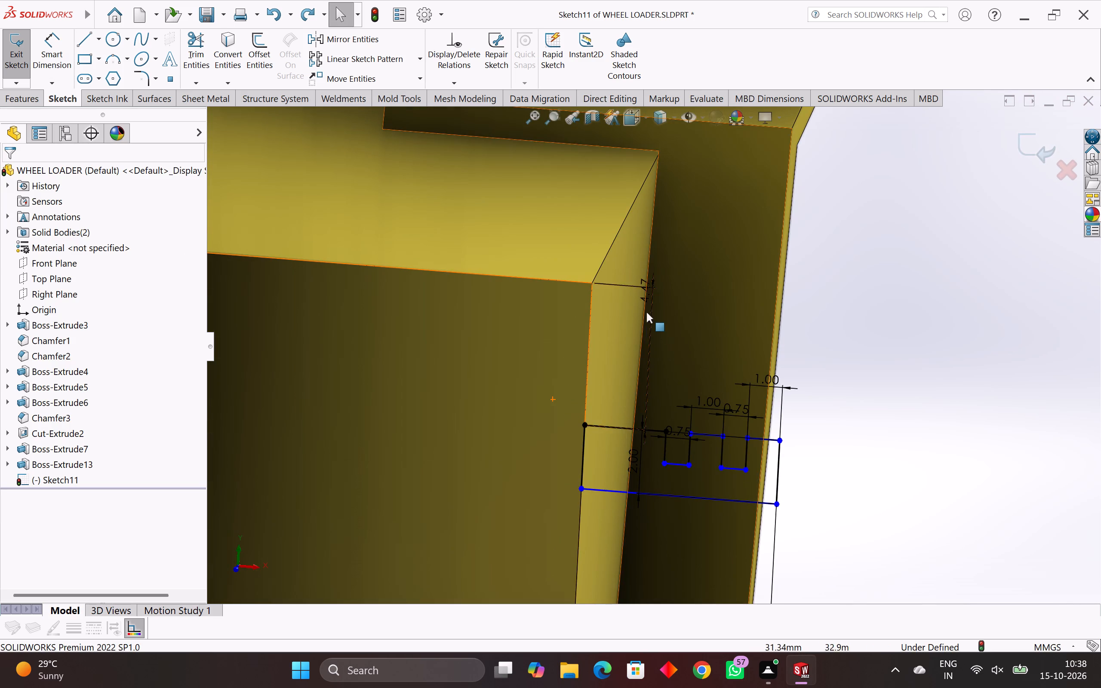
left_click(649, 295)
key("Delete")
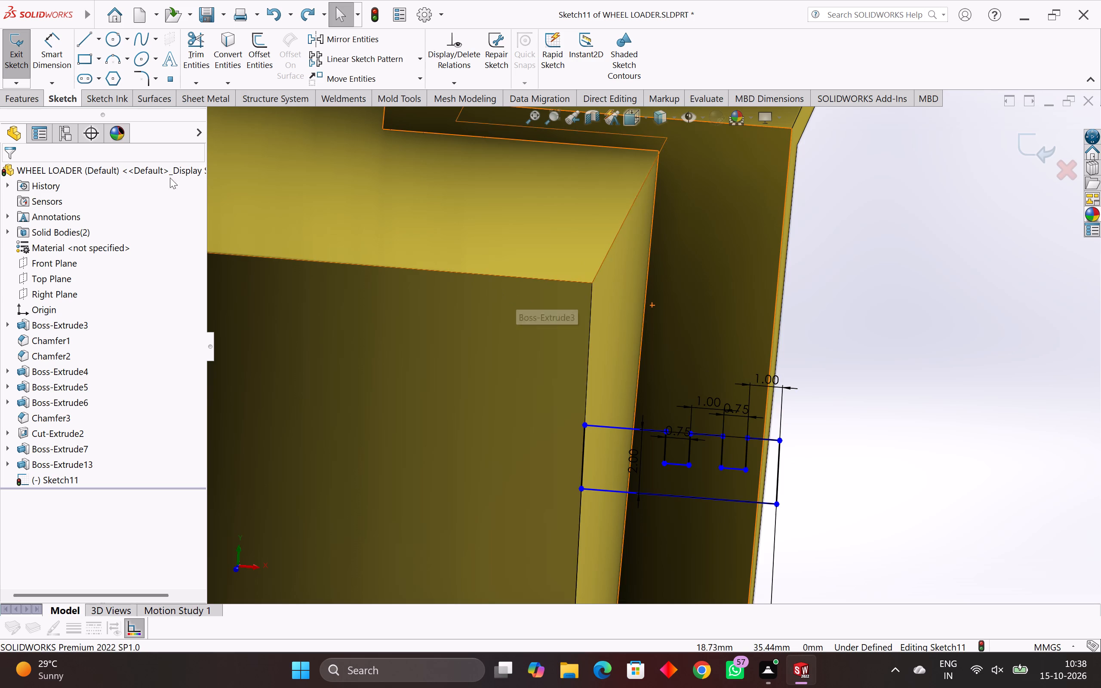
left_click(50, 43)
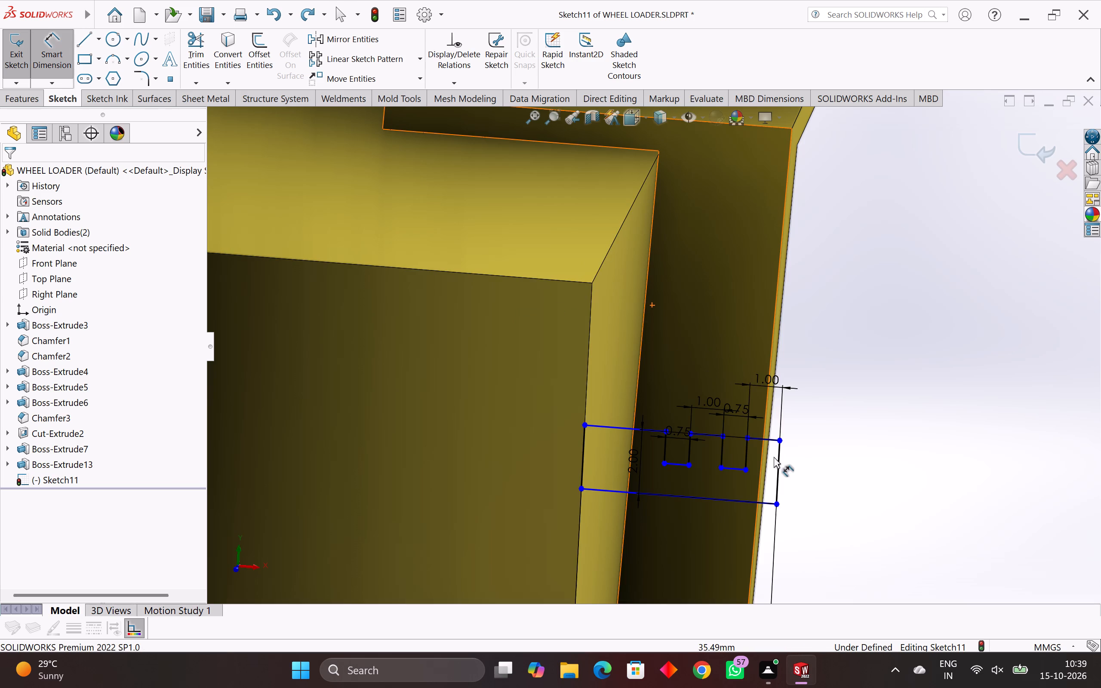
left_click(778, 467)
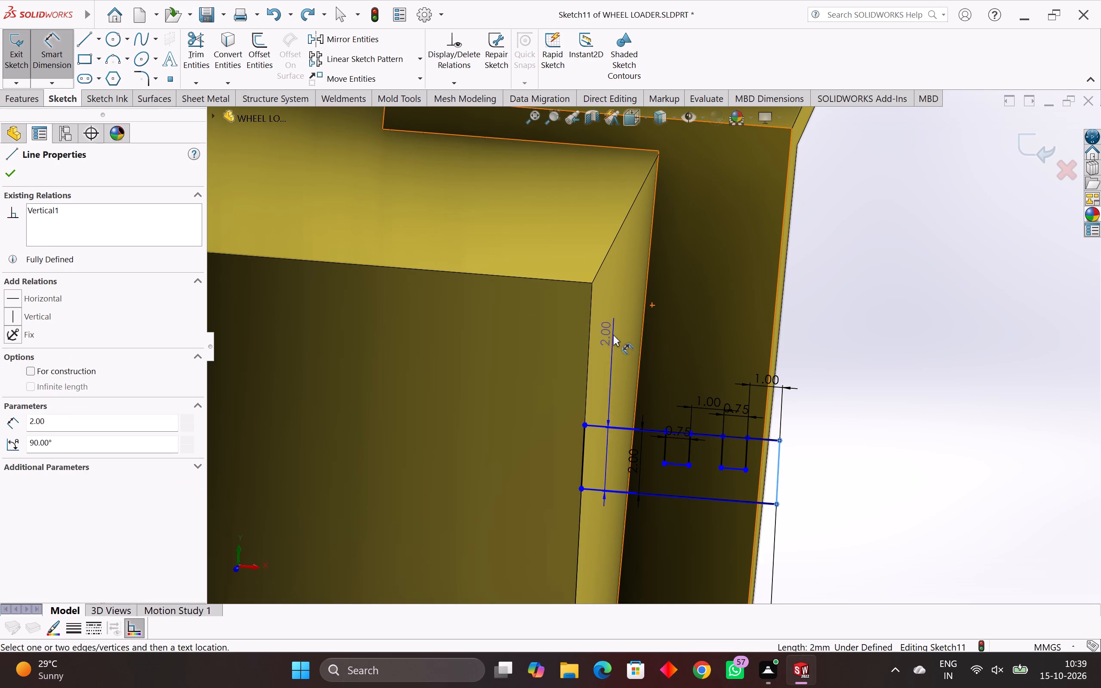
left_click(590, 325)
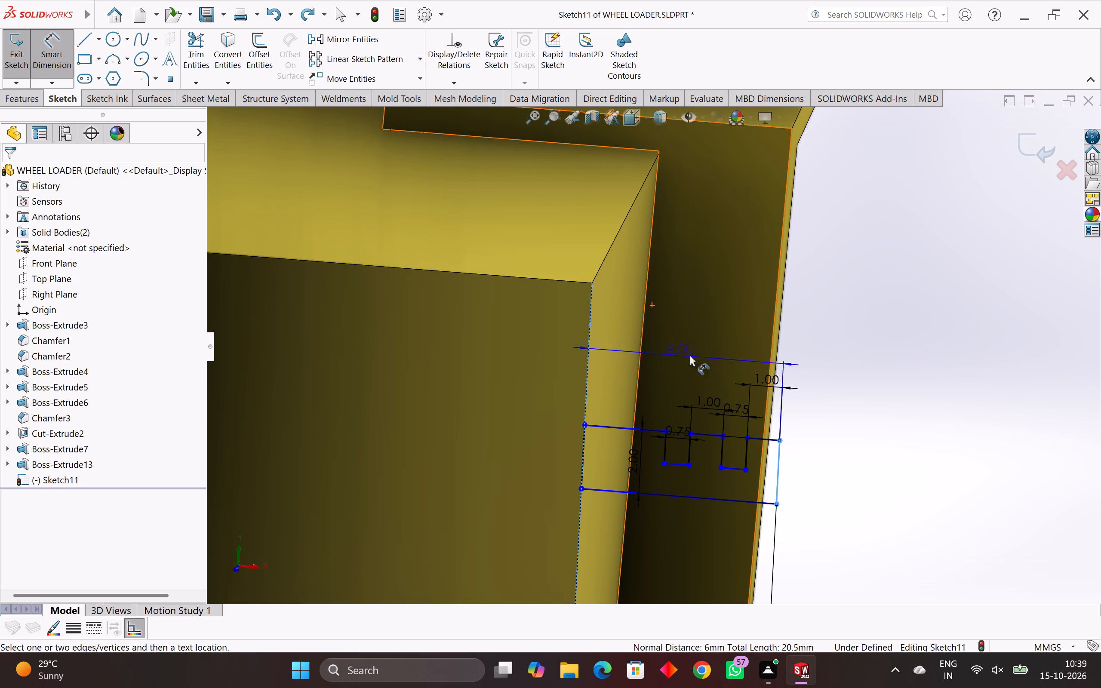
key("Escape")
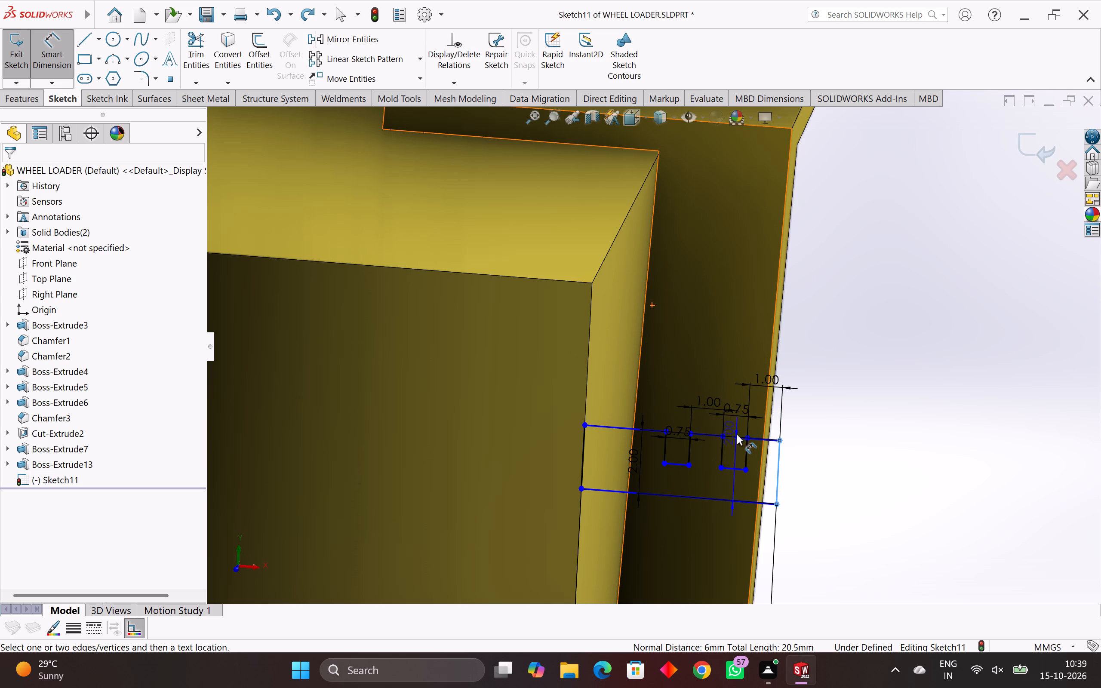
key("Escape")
Delete the overall width dimension below the bracket profile.
scroll(621, 484, "down", 5)
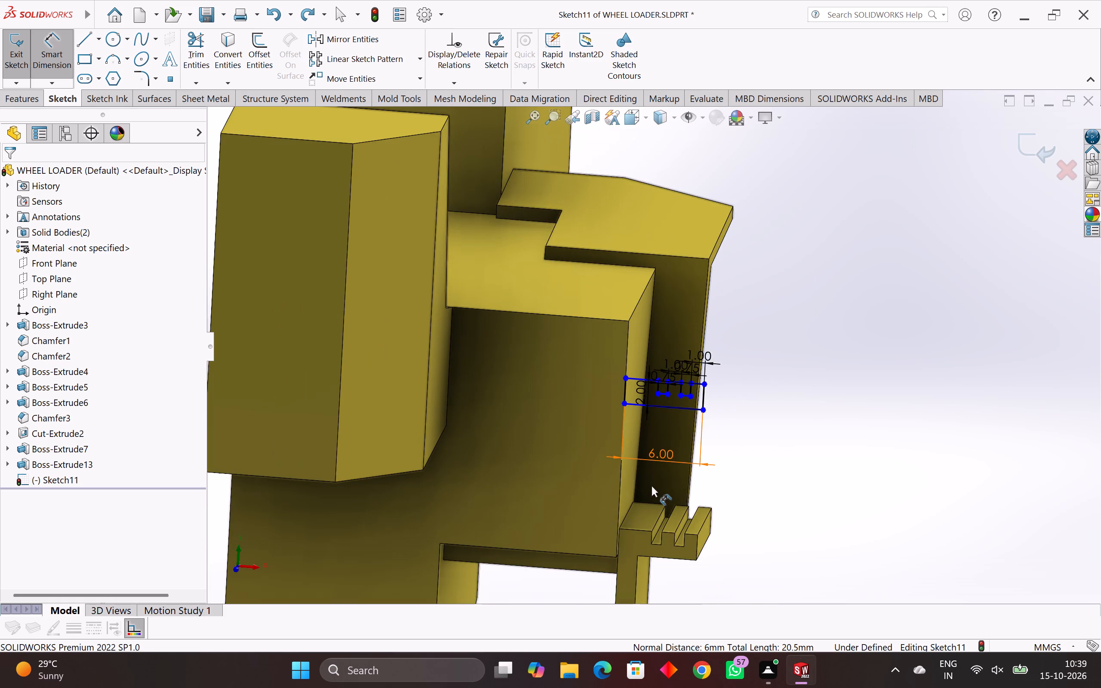
scroll(657, 479, "up", 5)
scroll(661, 435, "up", 3)
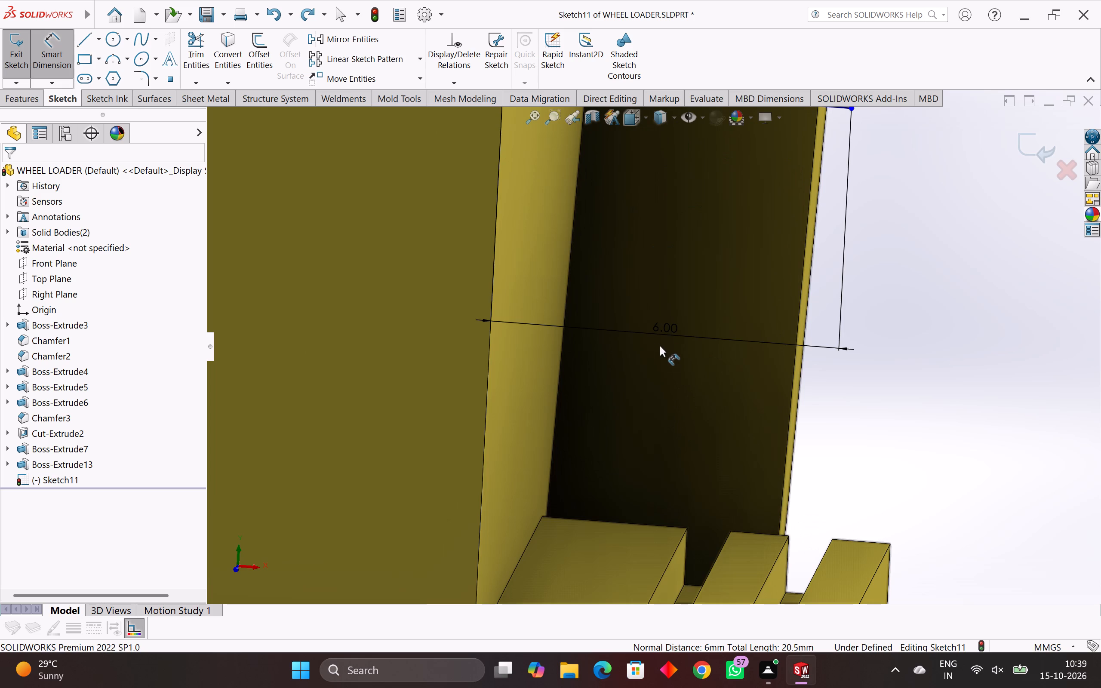
left_click(658, 326)
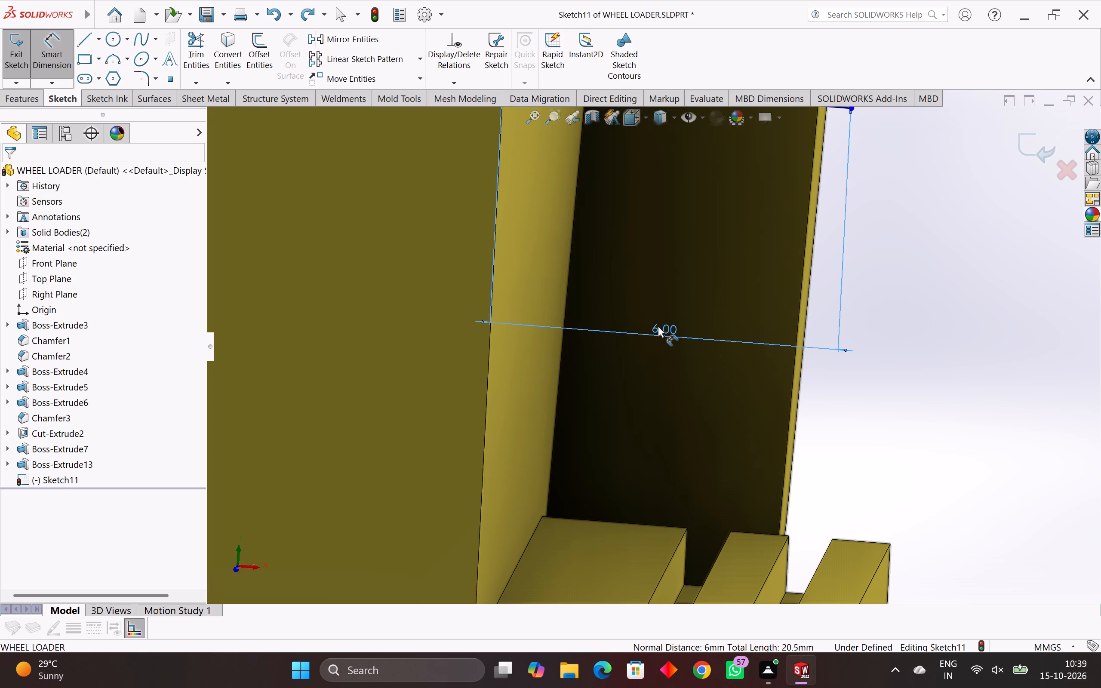
key("Delete")
Delete the tooth and notch width dimensions along the top of the bracket profile.
scroll(660, 325, "down", 9)
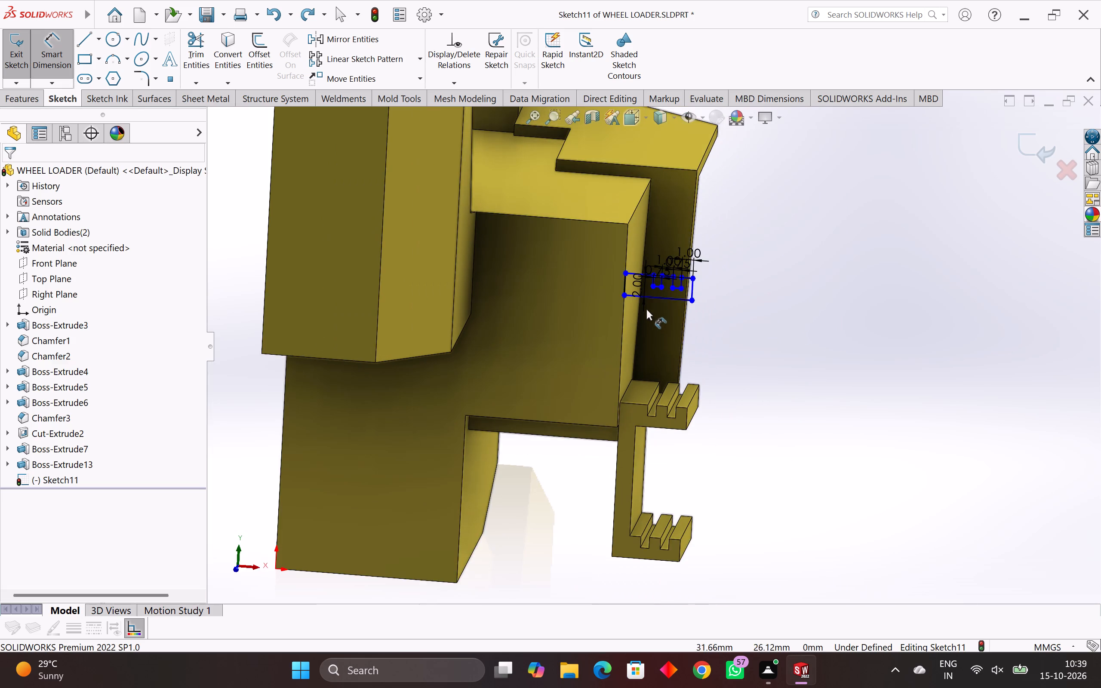
scroll(689, 270, "up", 8)
scroll(660, 292, "up", 4)
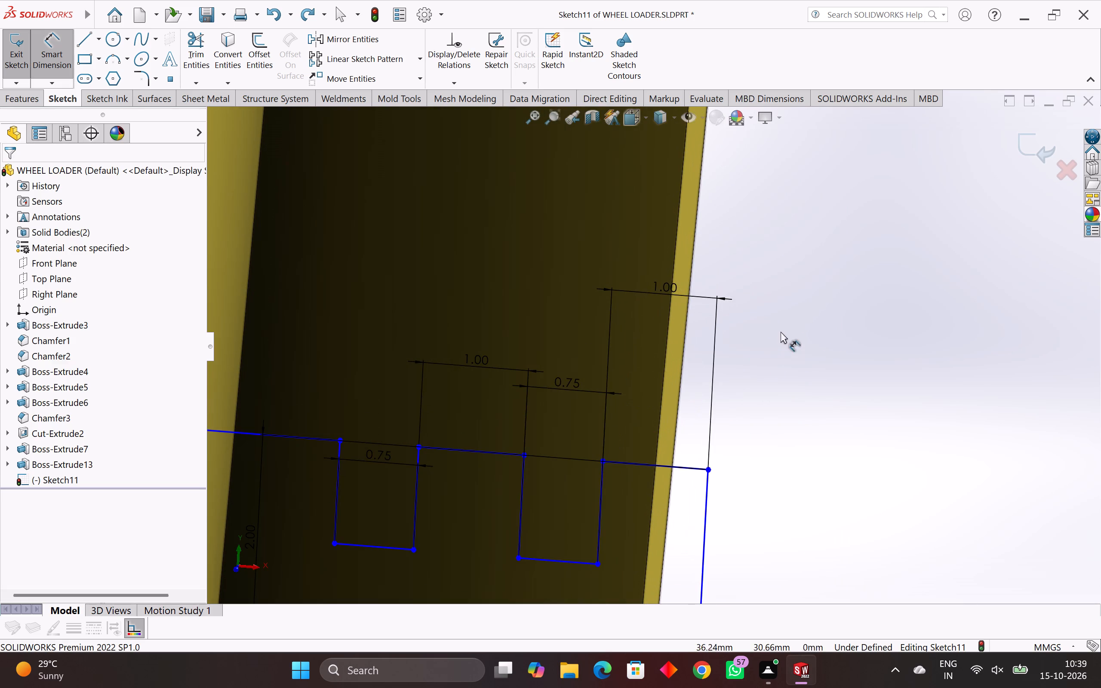
left_click_drag(780, 331, 489, 405)
key("Escape")
key("Escape")
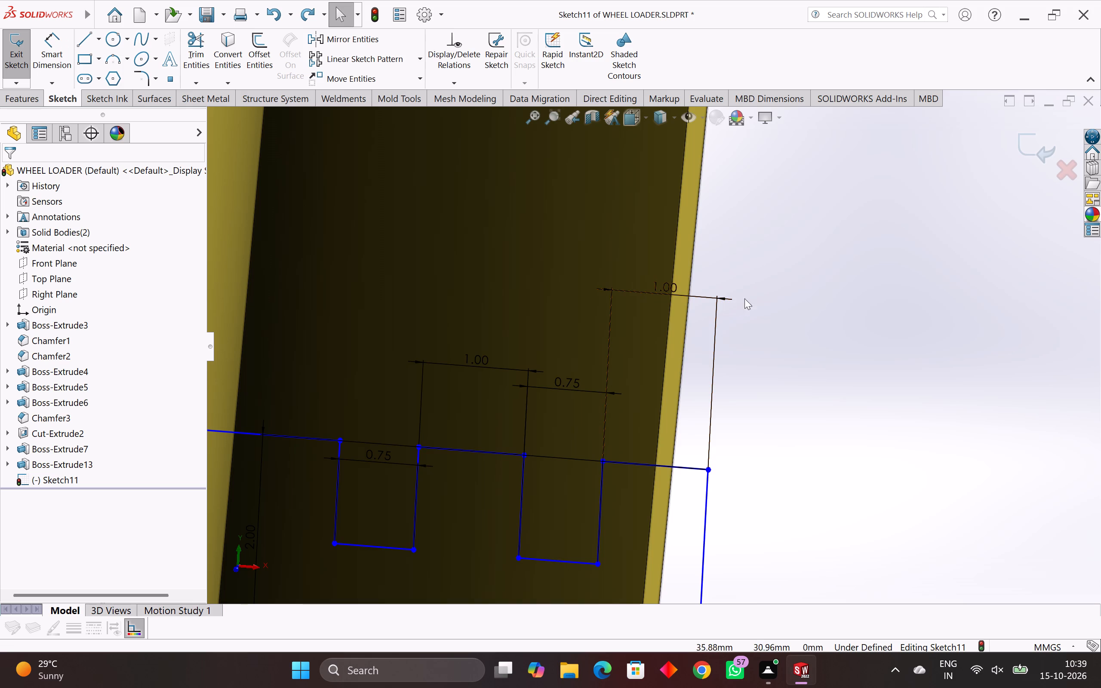
left_click_drag(762, 288, 342, 408)
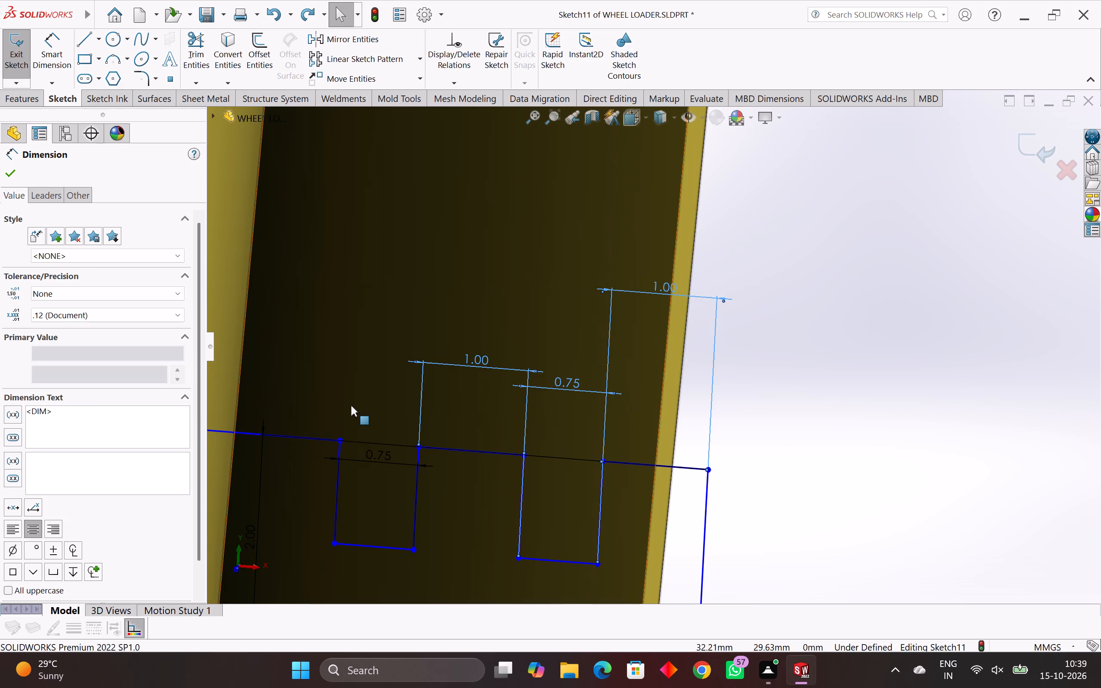
key("Delete")
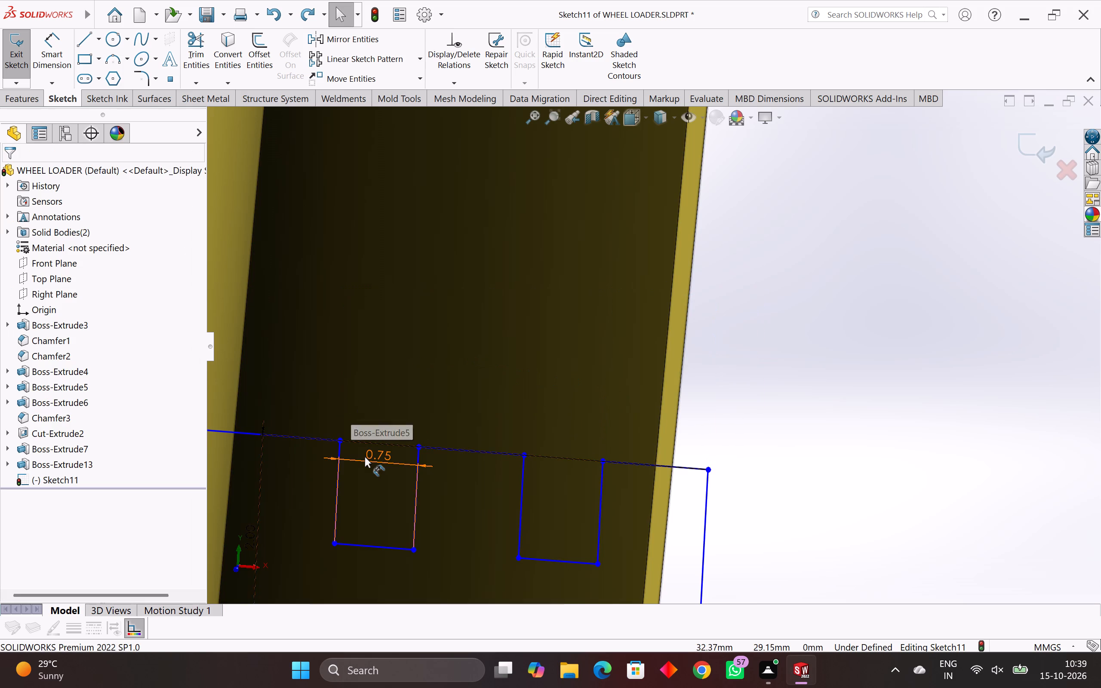
left_click(365, 456)
key("Delete")
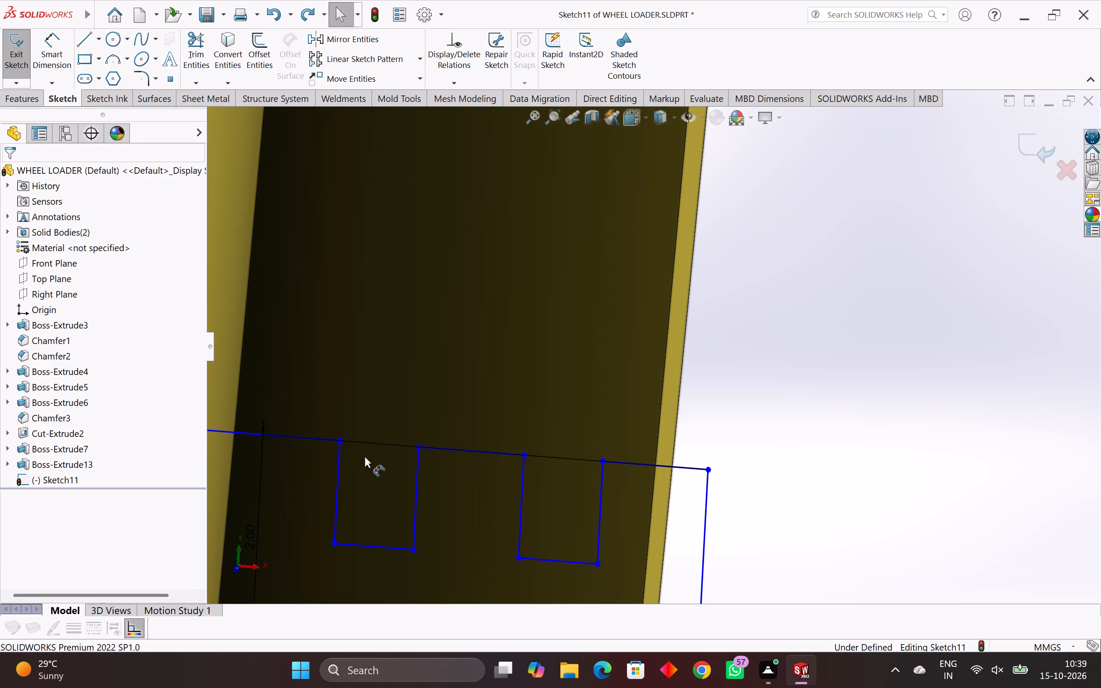
Move the profile's height dimension outside the sketch, beyond its outer vertical line.
scroll(380, 560, "down", 5)
scroll(493, 404, "up", 2)
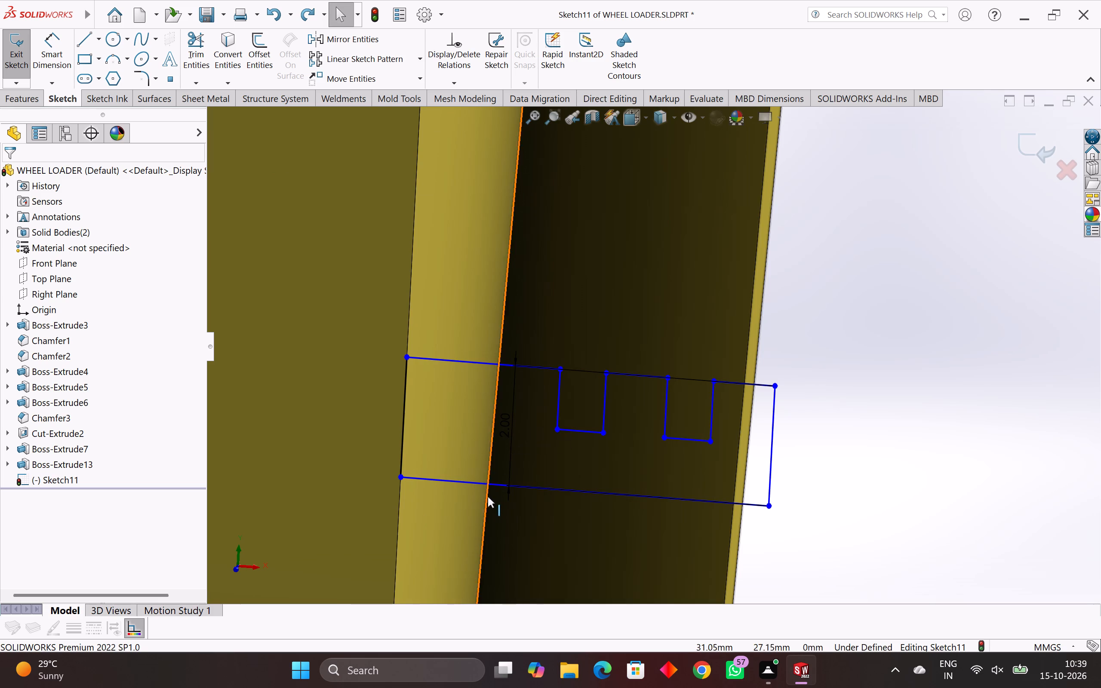
left_click_drag(505, 420, 811, 429)
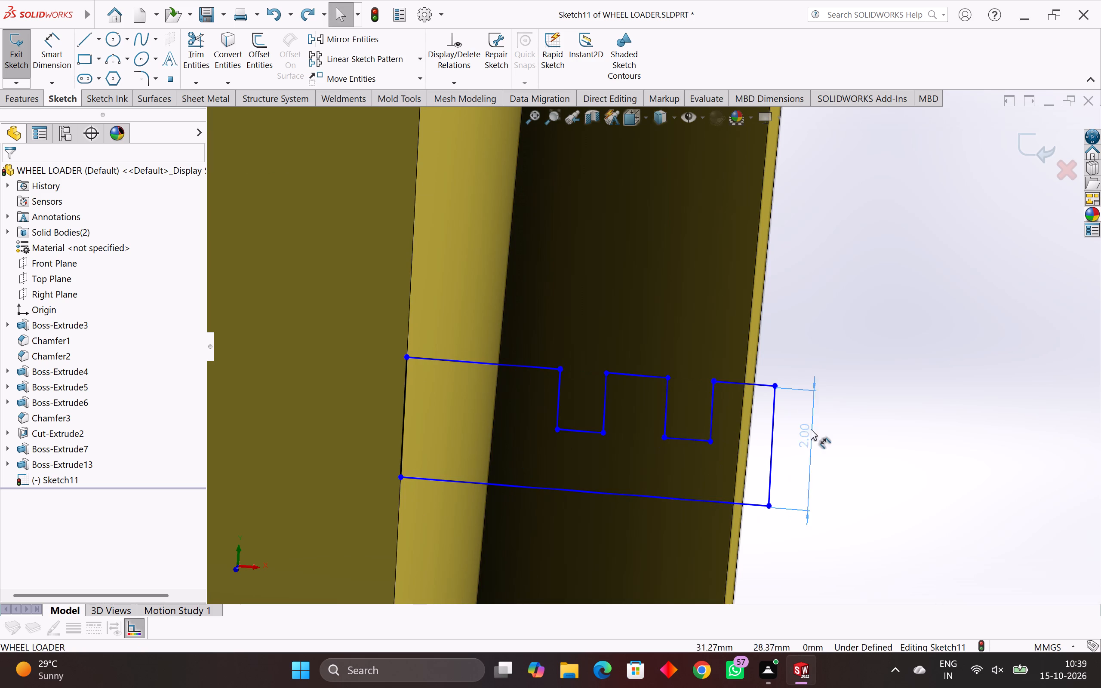
left_click_drag(811, 429, 829, 429)
left_click(695, 559)
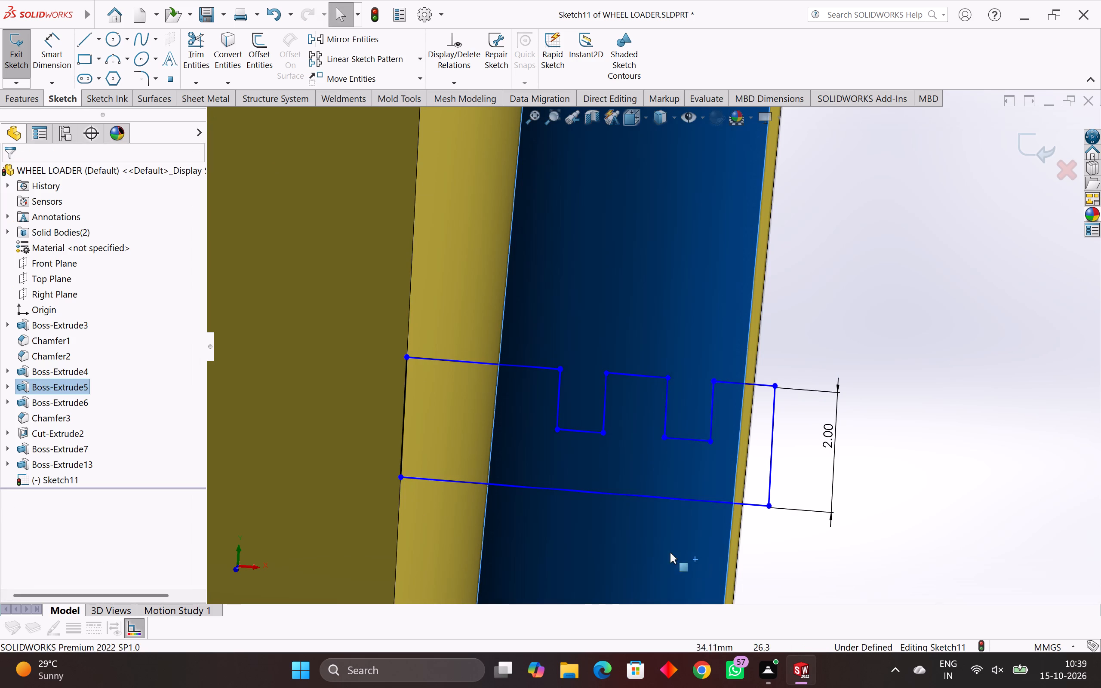
left_click(868, 288)
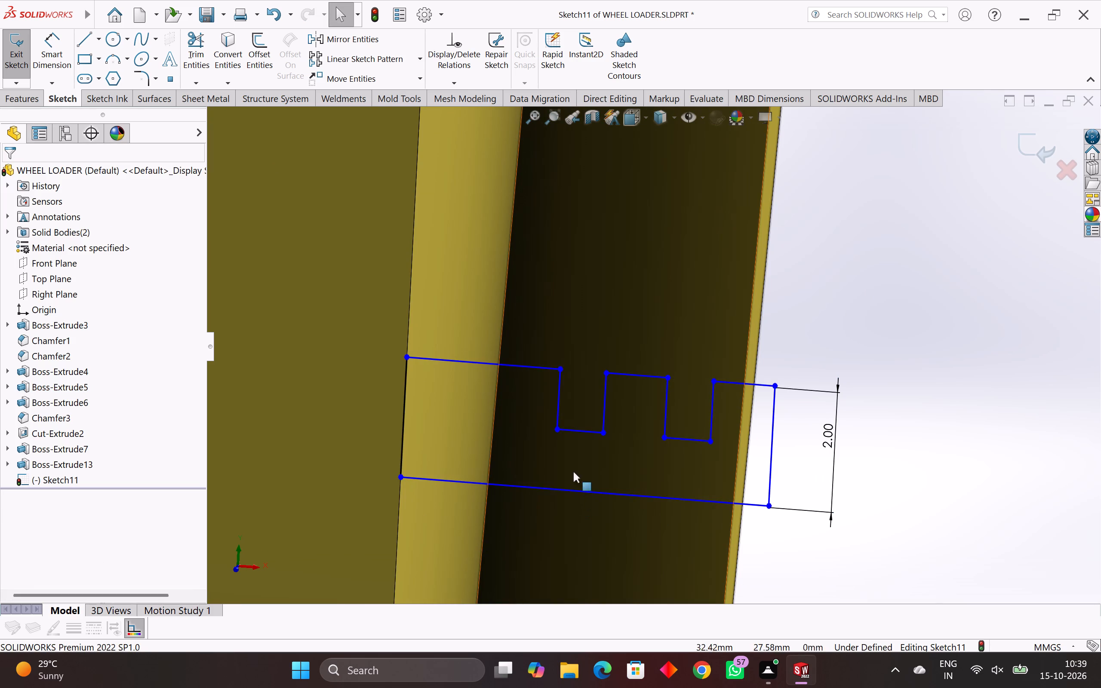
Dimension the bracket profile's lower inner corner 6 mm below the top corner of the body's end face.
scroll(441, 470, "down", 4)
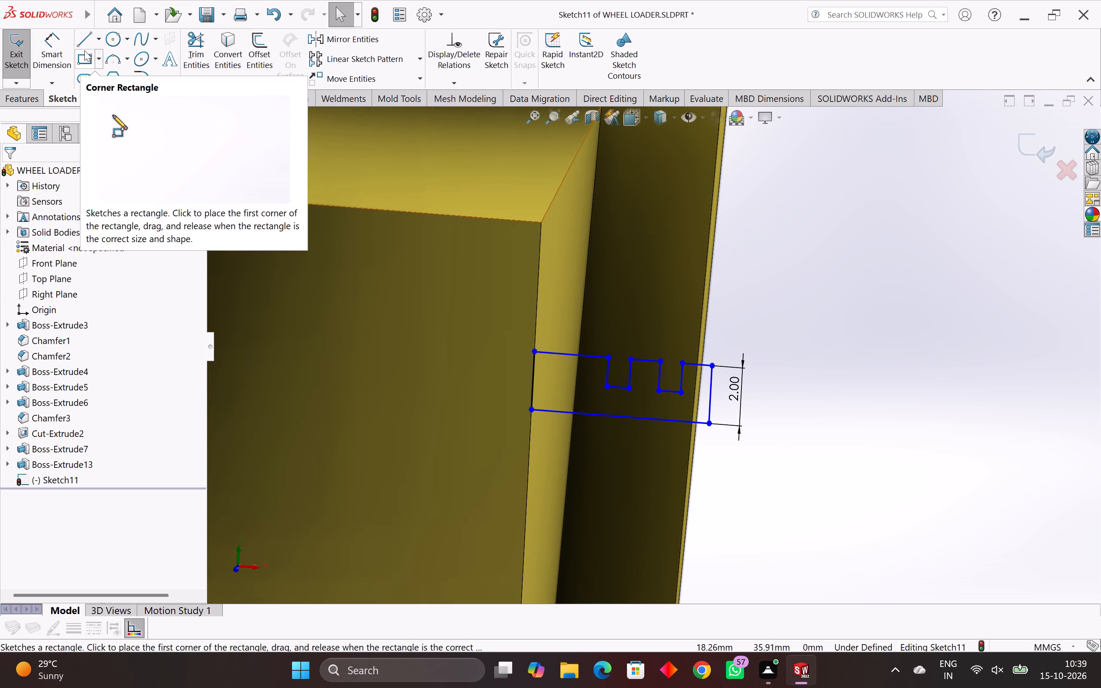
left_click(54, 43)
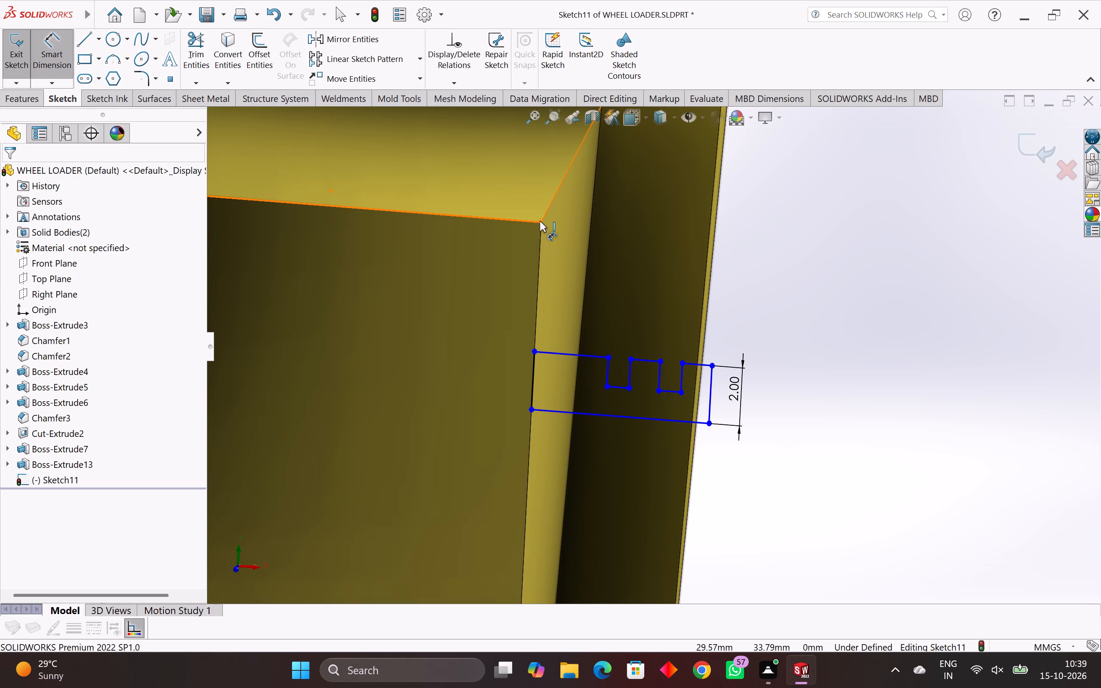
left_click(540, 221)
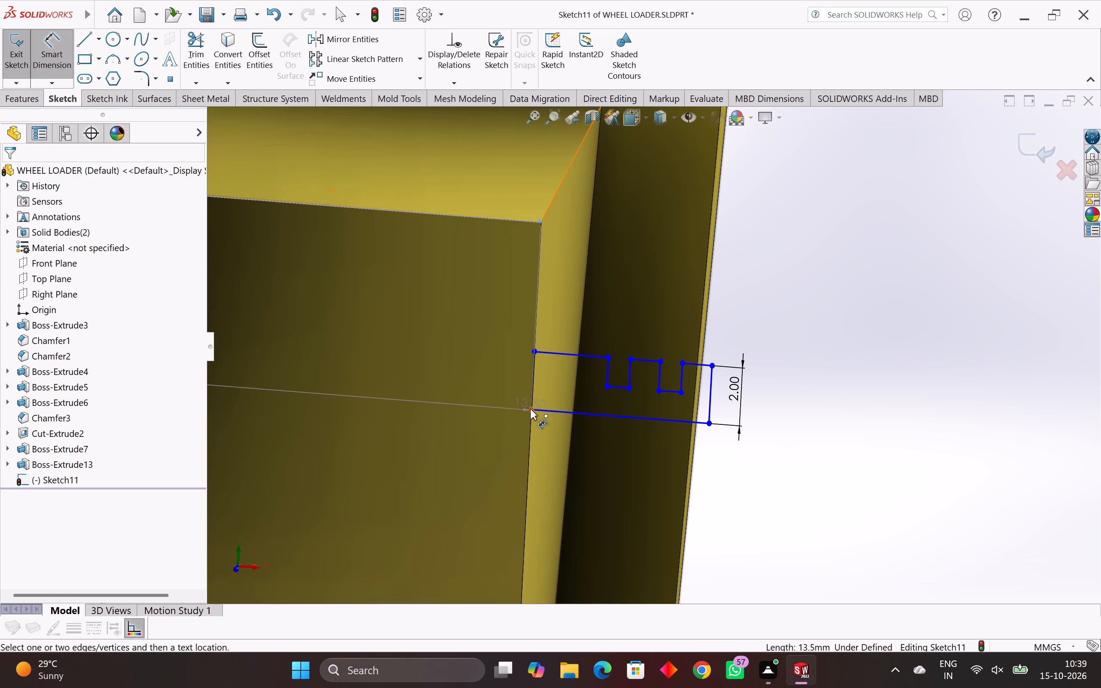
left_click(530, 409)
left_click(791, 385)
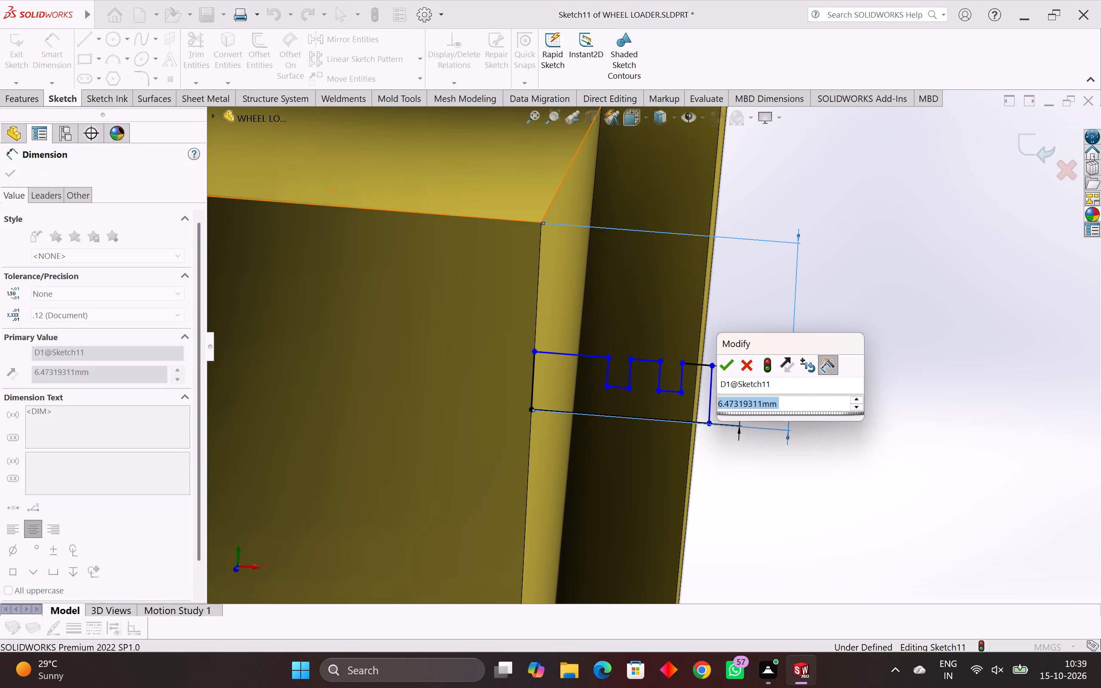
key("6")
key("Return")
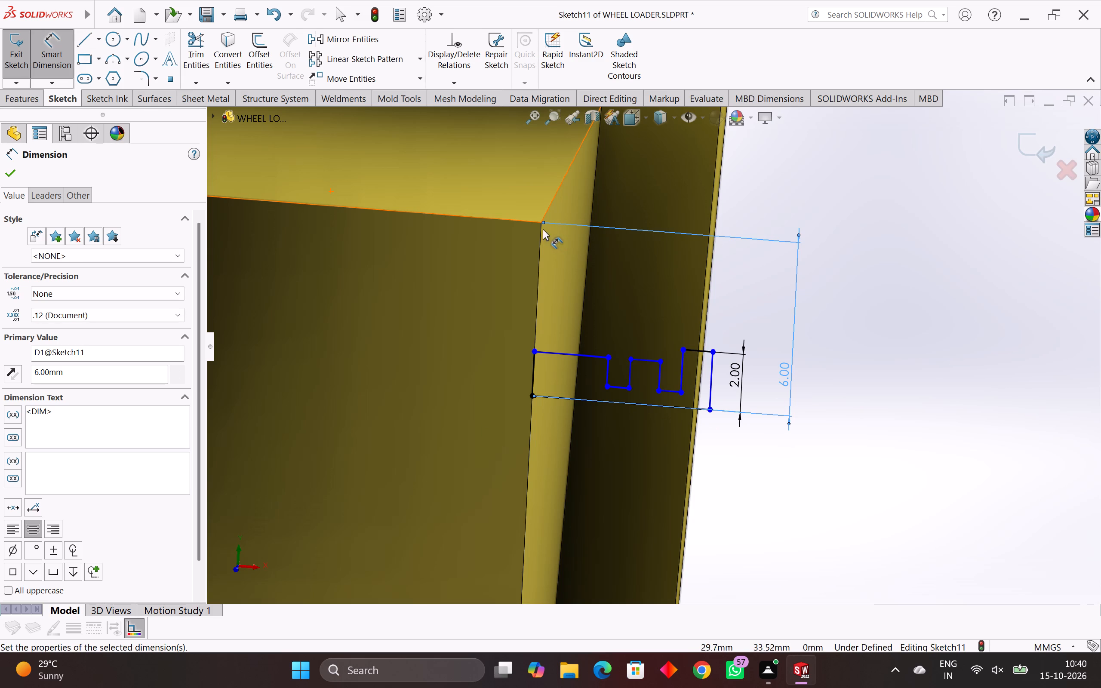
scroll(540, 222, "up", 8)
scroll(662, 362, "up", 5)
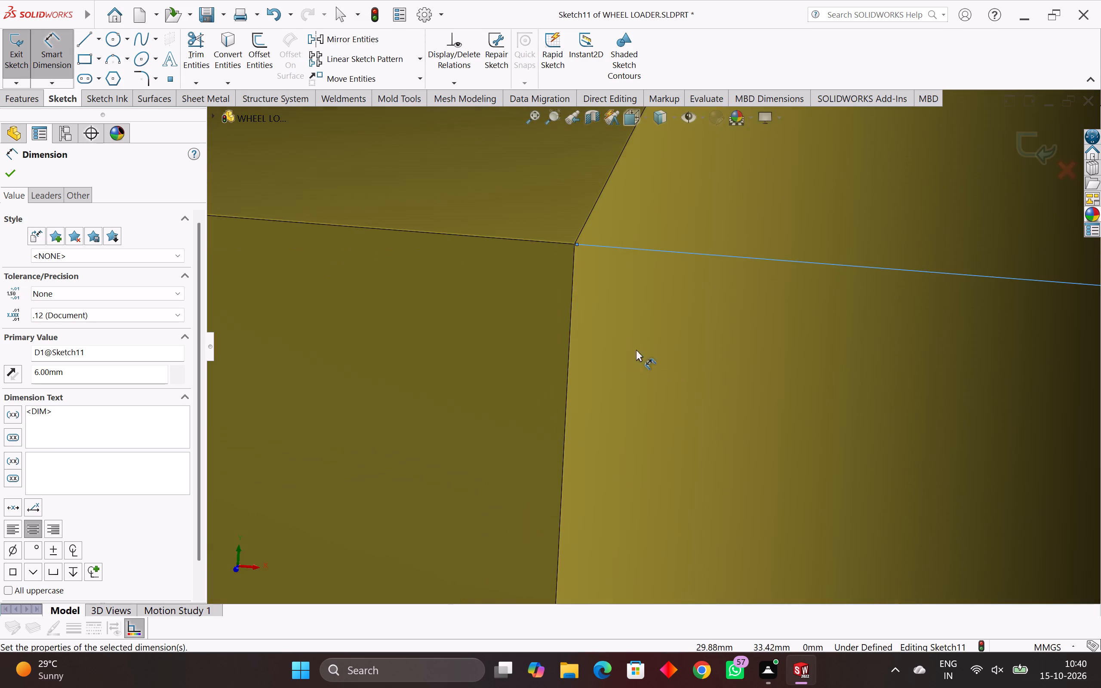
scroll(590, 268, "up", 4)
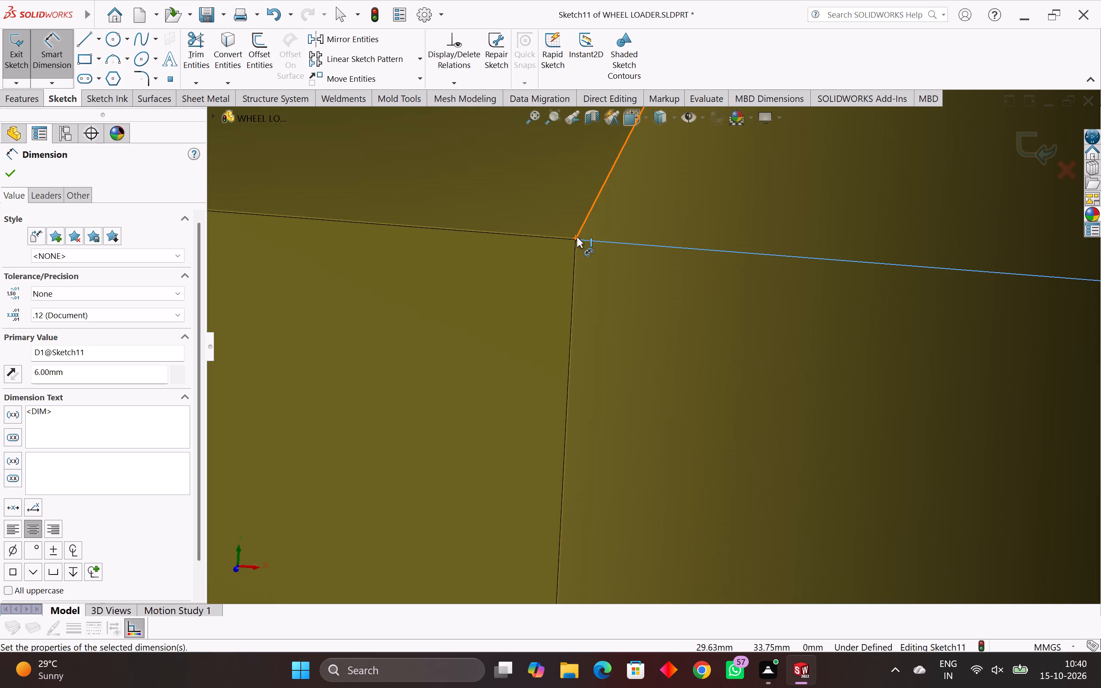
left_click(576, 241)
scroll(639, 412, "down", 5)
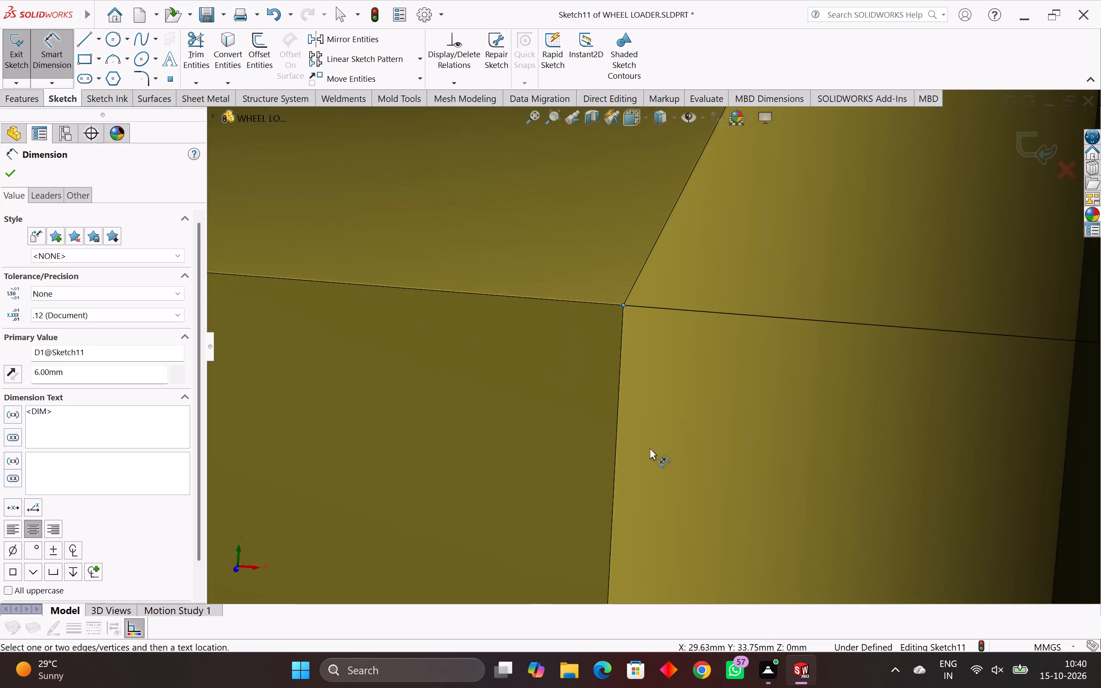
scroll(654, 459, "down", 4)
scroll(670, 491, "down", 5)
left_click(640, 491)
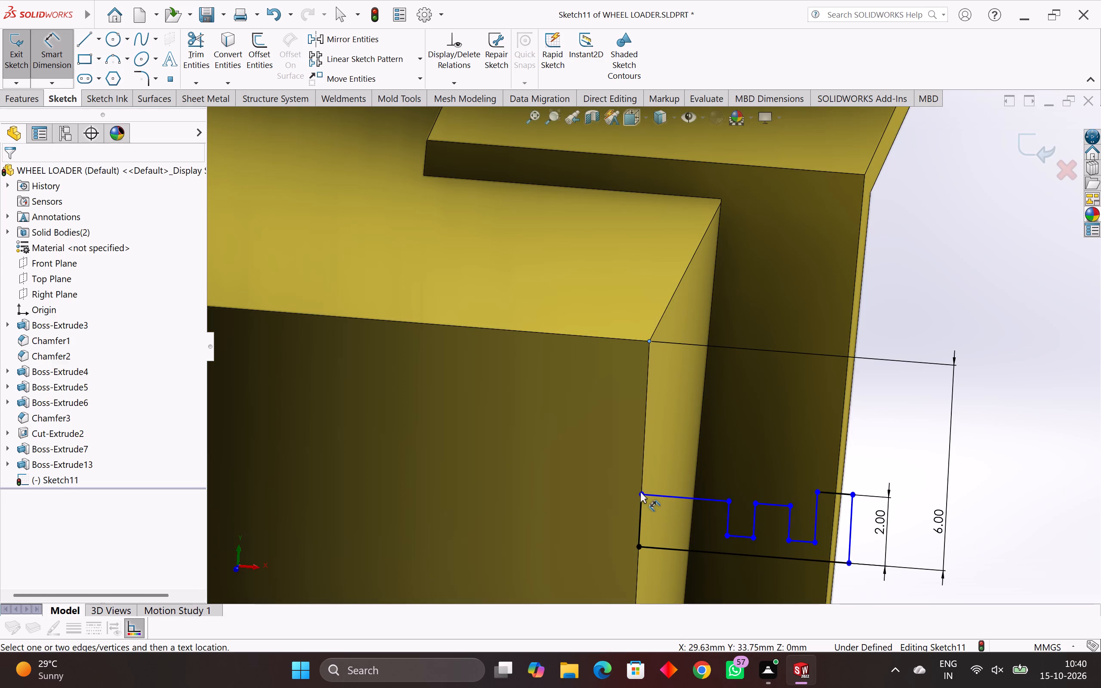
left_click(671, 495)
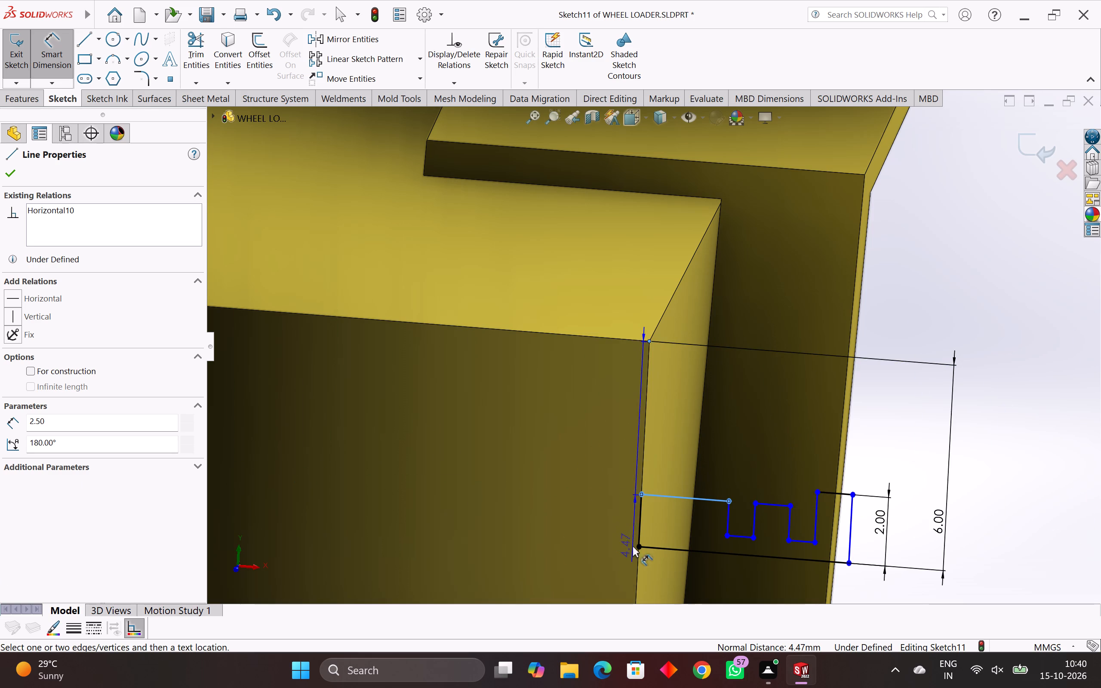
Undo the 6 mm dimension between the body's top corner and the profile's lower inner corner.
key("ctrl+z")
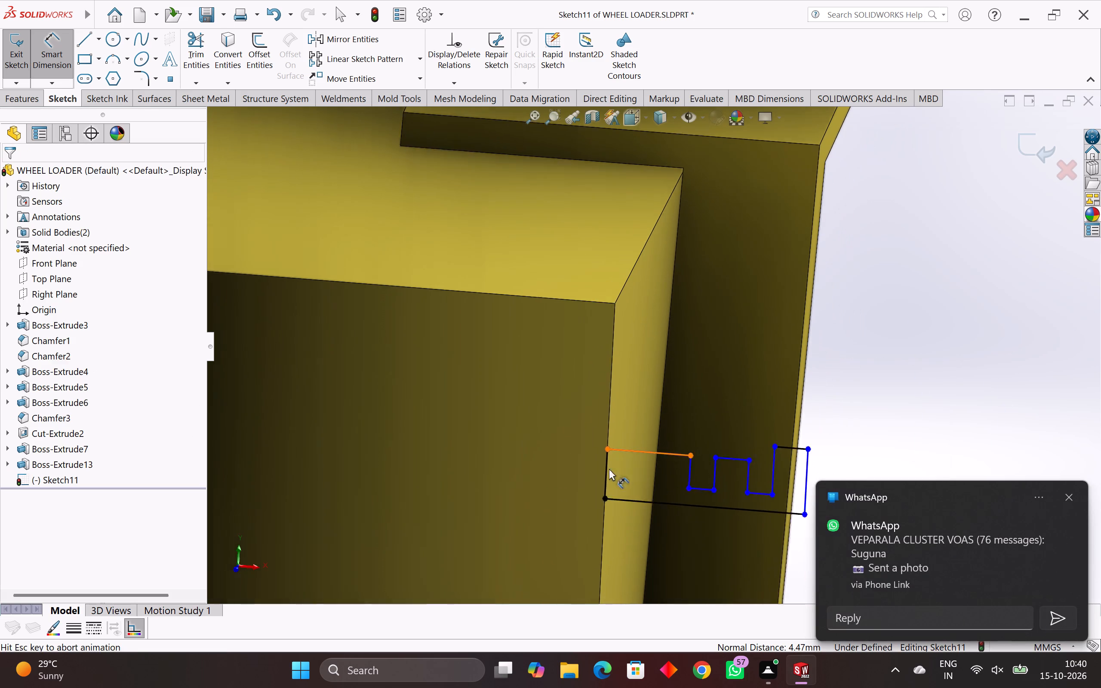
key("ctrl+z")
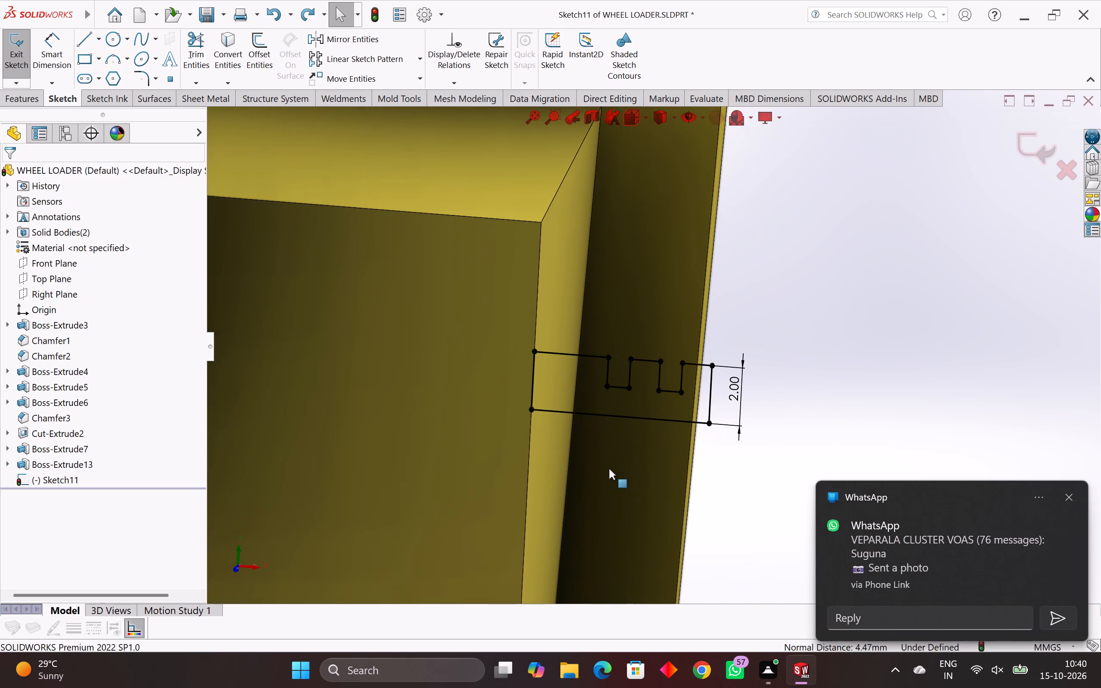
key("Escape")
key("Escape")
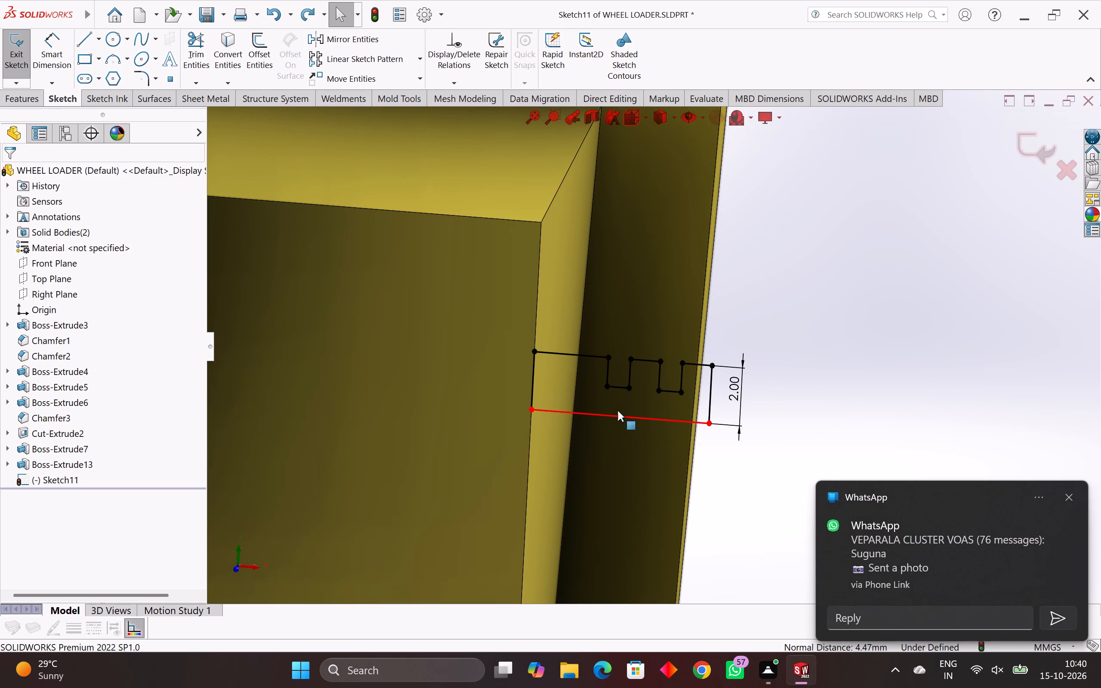
Dimension the bracket profile's upper inner corner 4 mm below the body's top corner, placing the dimension outside the sketch.
scroll(677, 391, "up", 3)
scroll(401, 325, "down", 3)
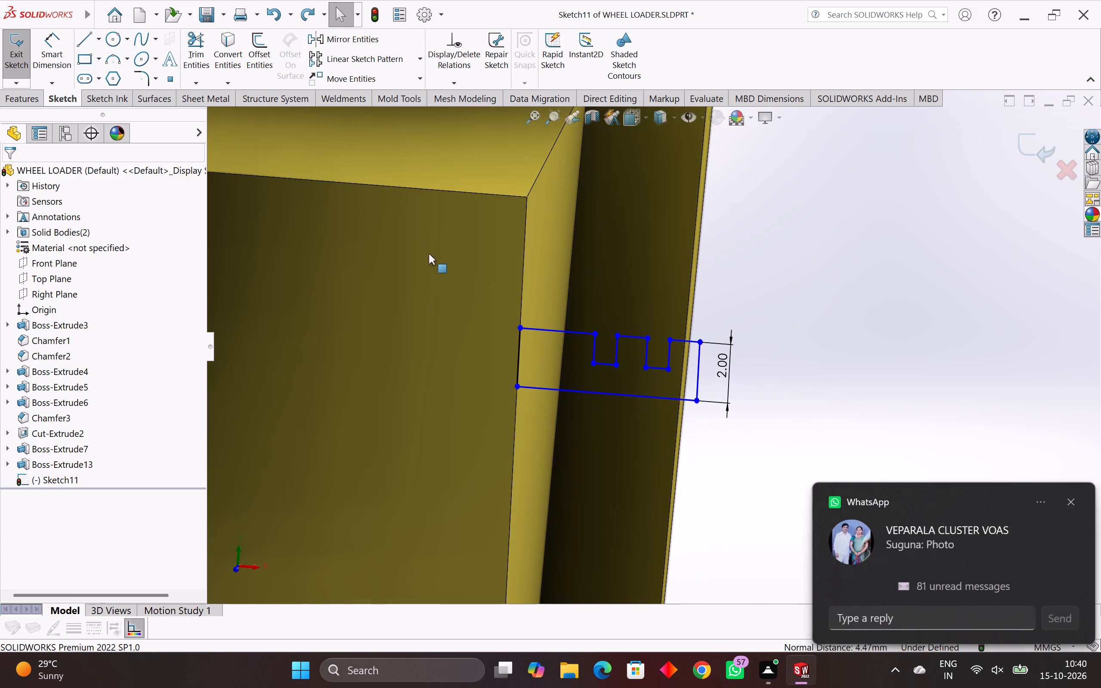
scroll(634, 213, "up", 3)
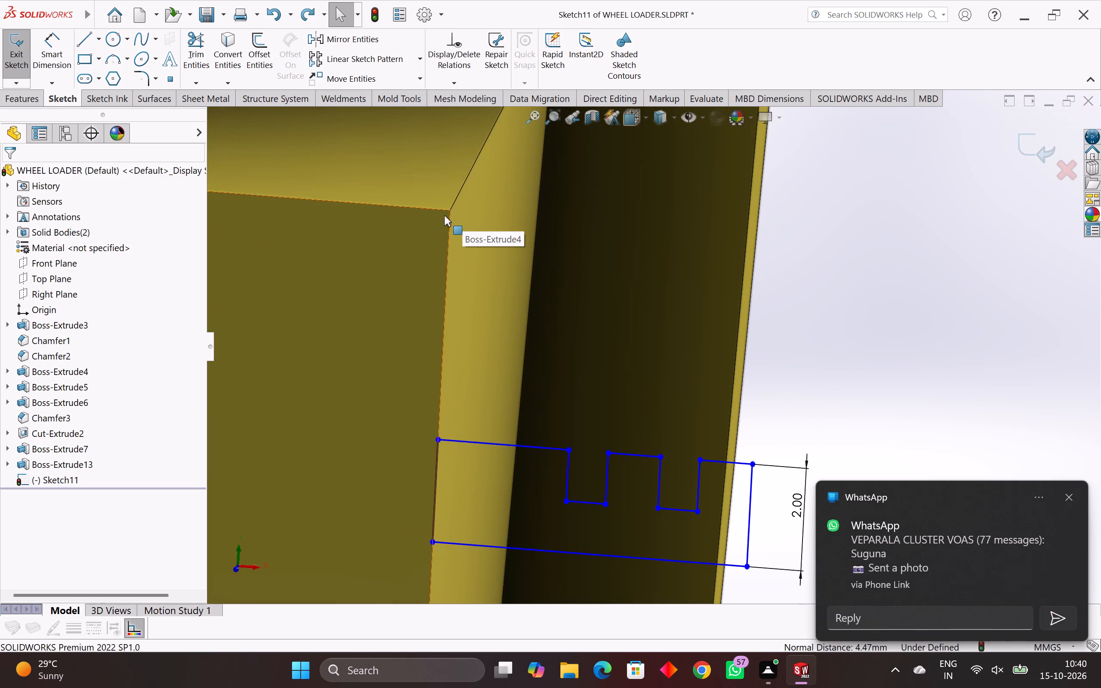
left_click_drag(45, 51, 52, 52)
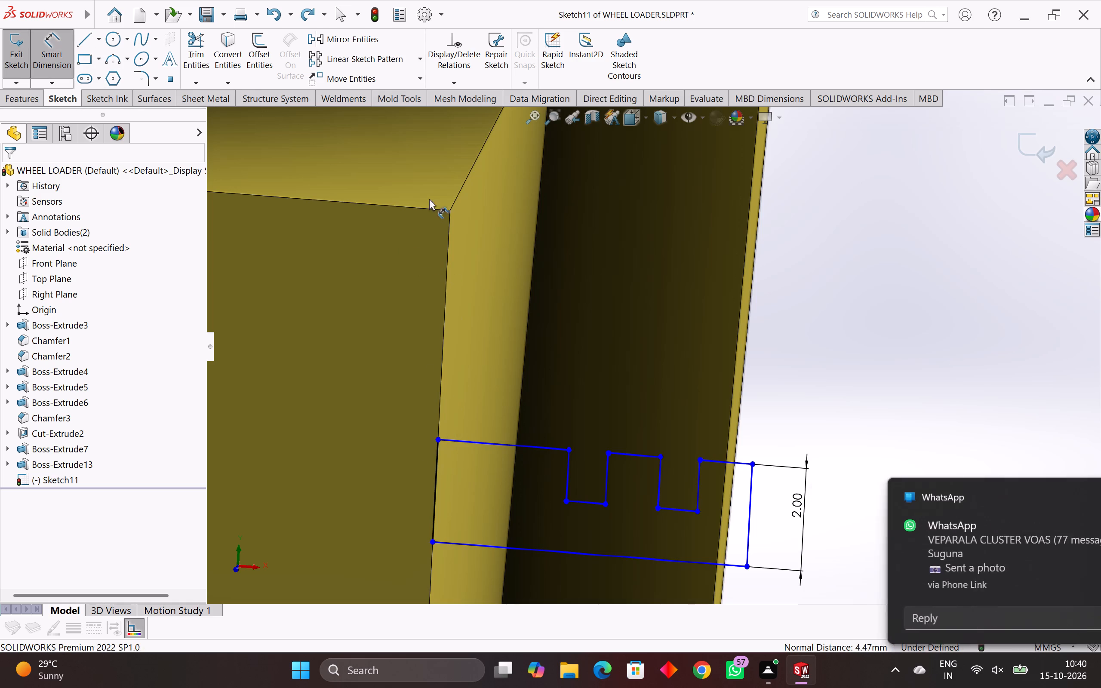
left_click(450, 210)
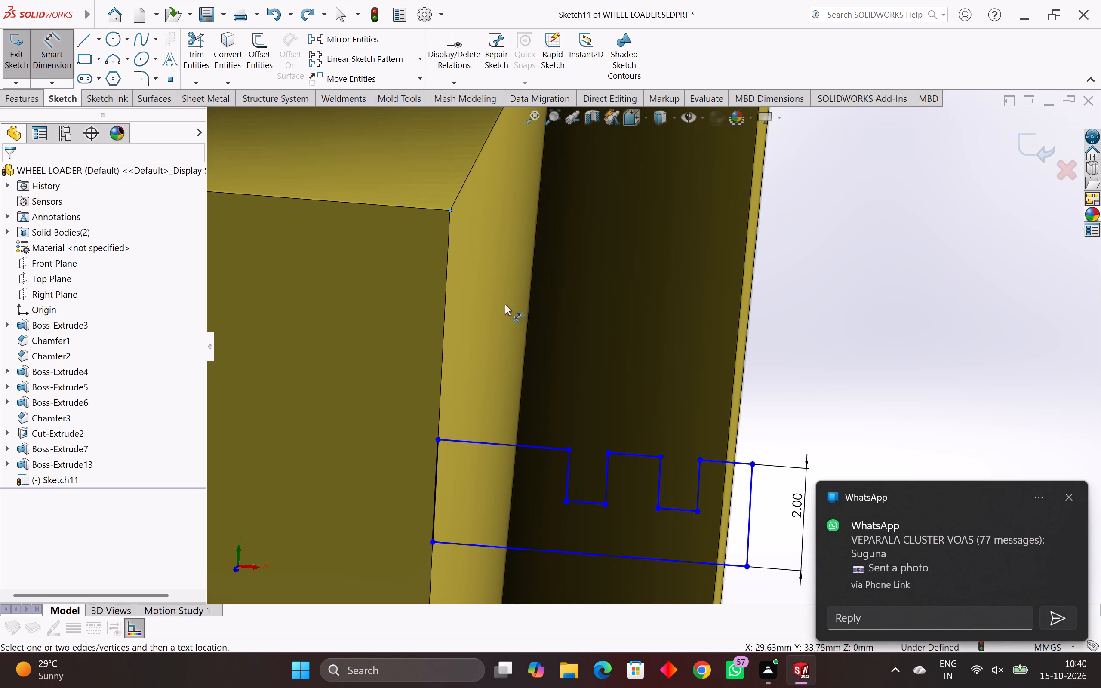
left_click(437, 439)
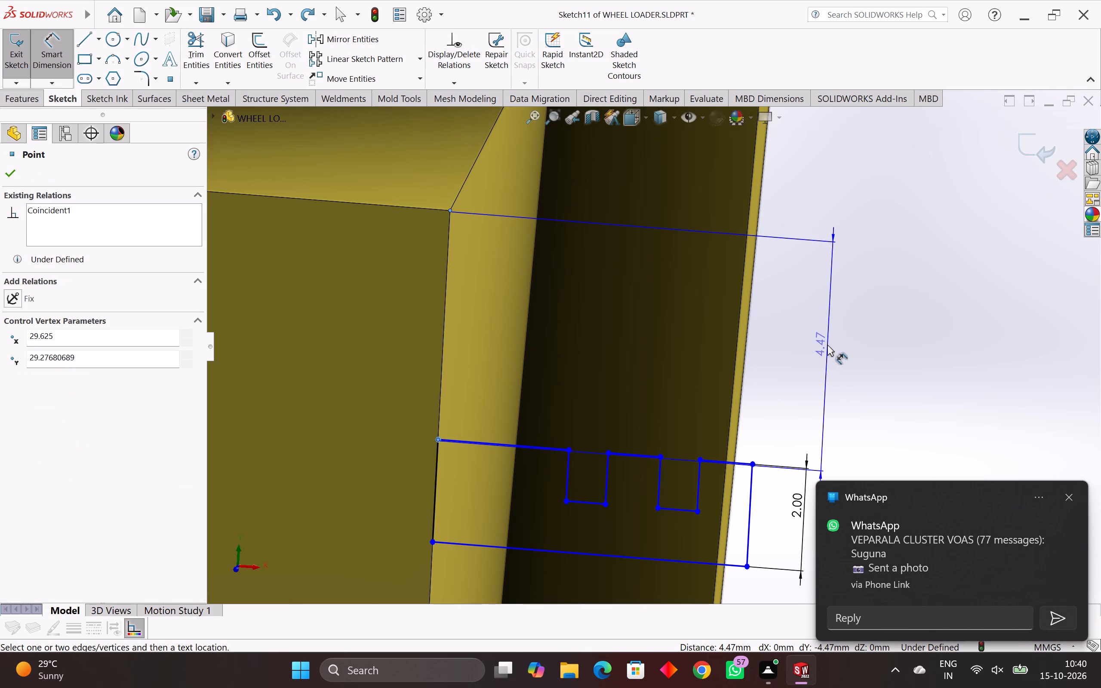
scroll(824, 429, "up", 4)
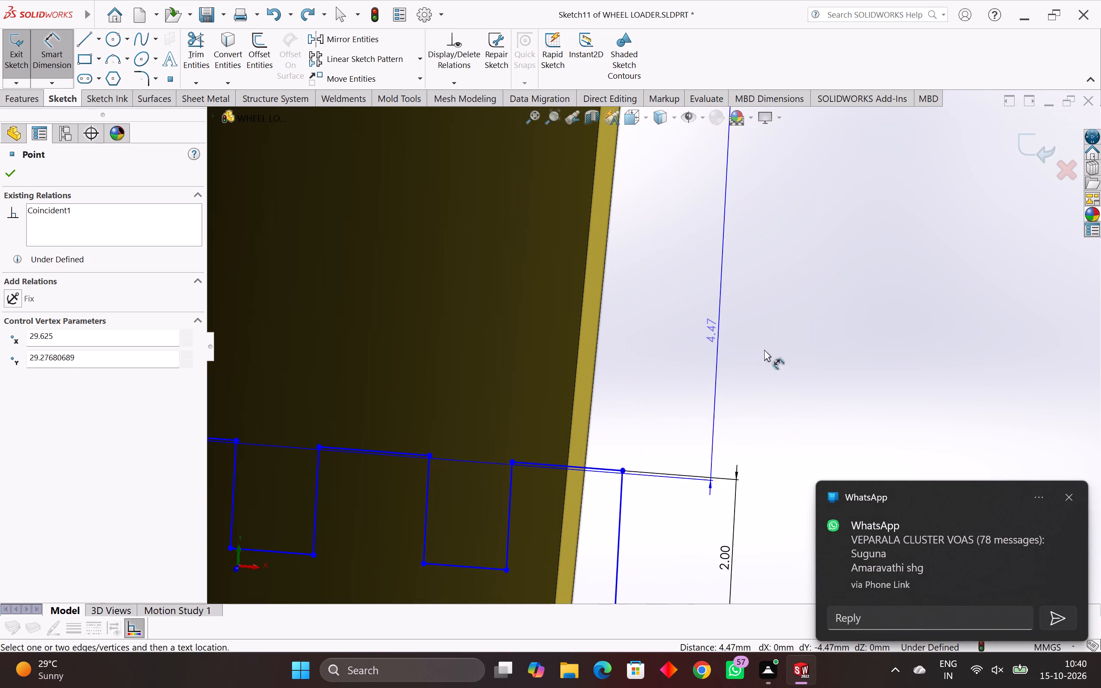
scroll(784, 367, "down", 2)
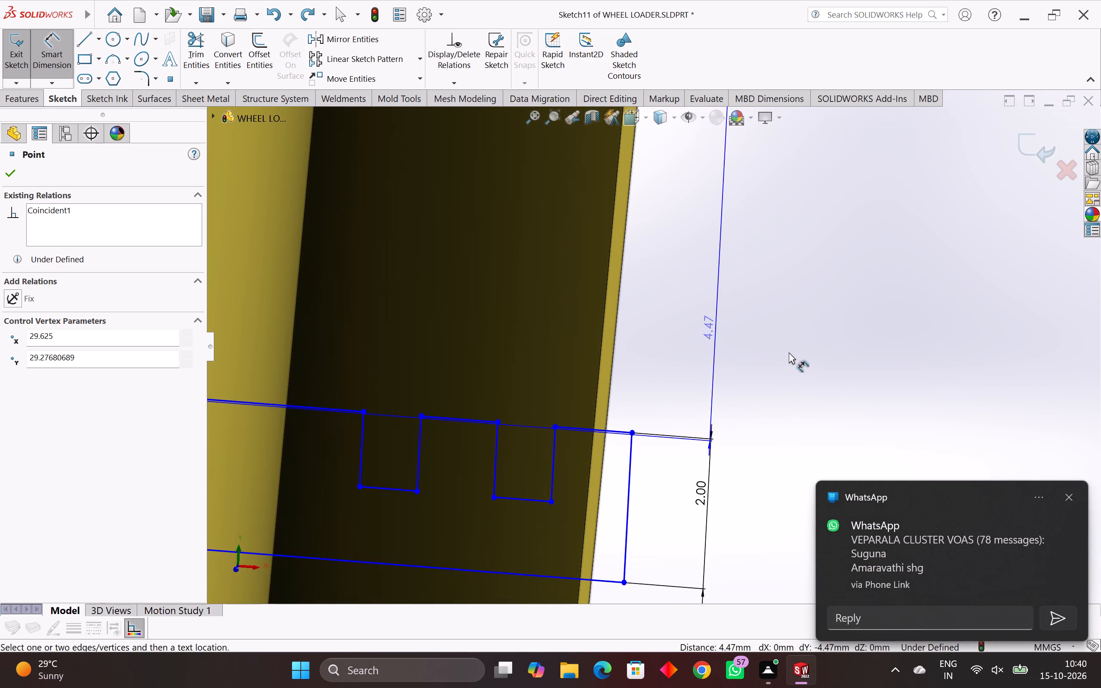
scroll(816, 346, "down", 2)
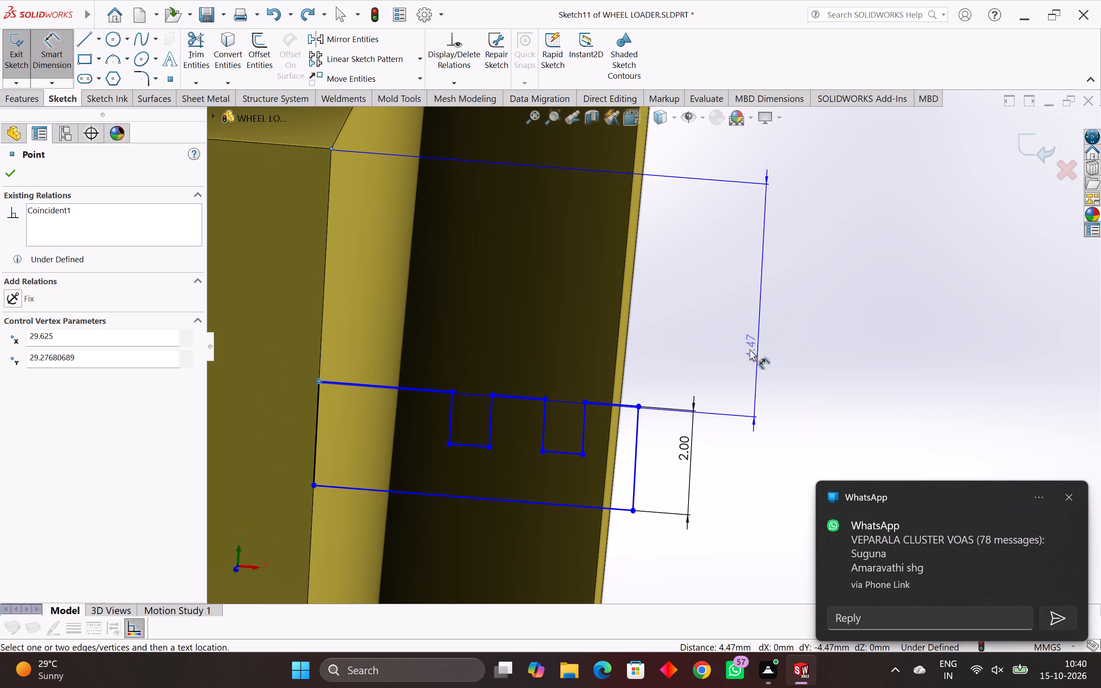
scroll(704, 353, "up", 6)
scroll(710, 350, "down", 5)
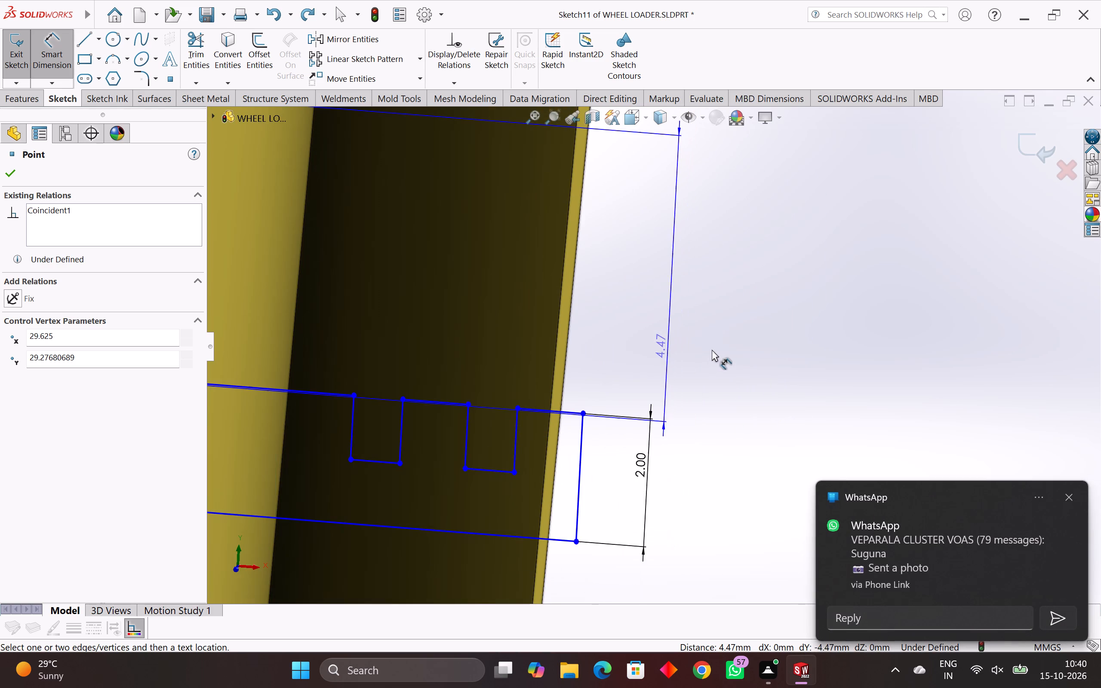
left_click(721, 345)
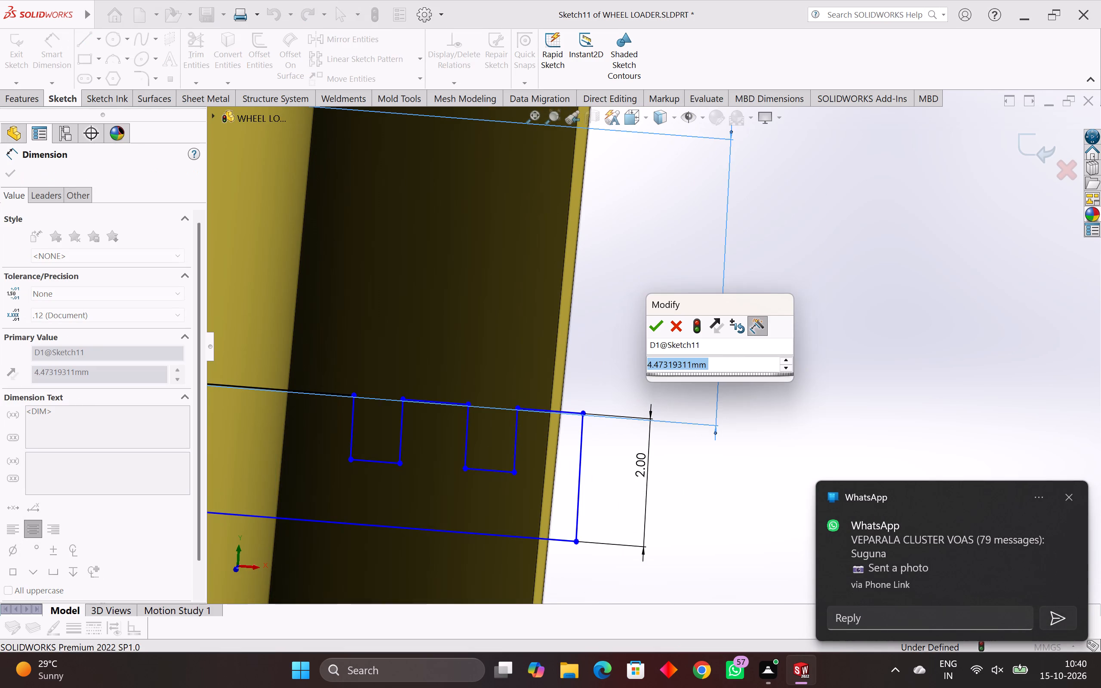
key("4")
key("Return")
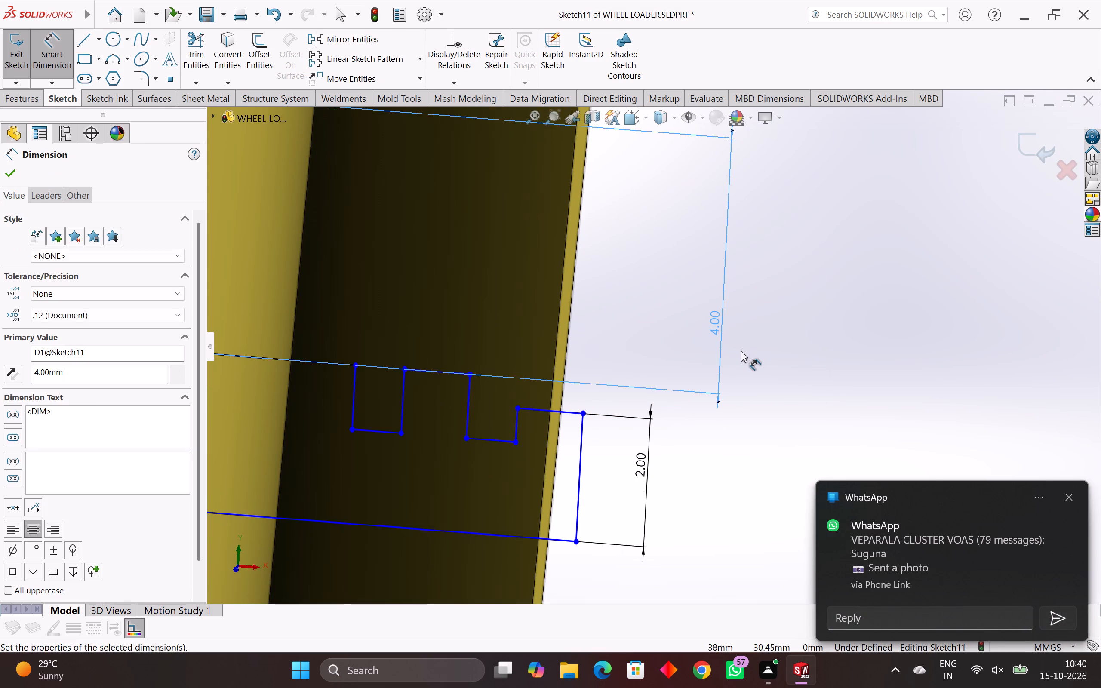
scroll(726, 351, "down", 7)
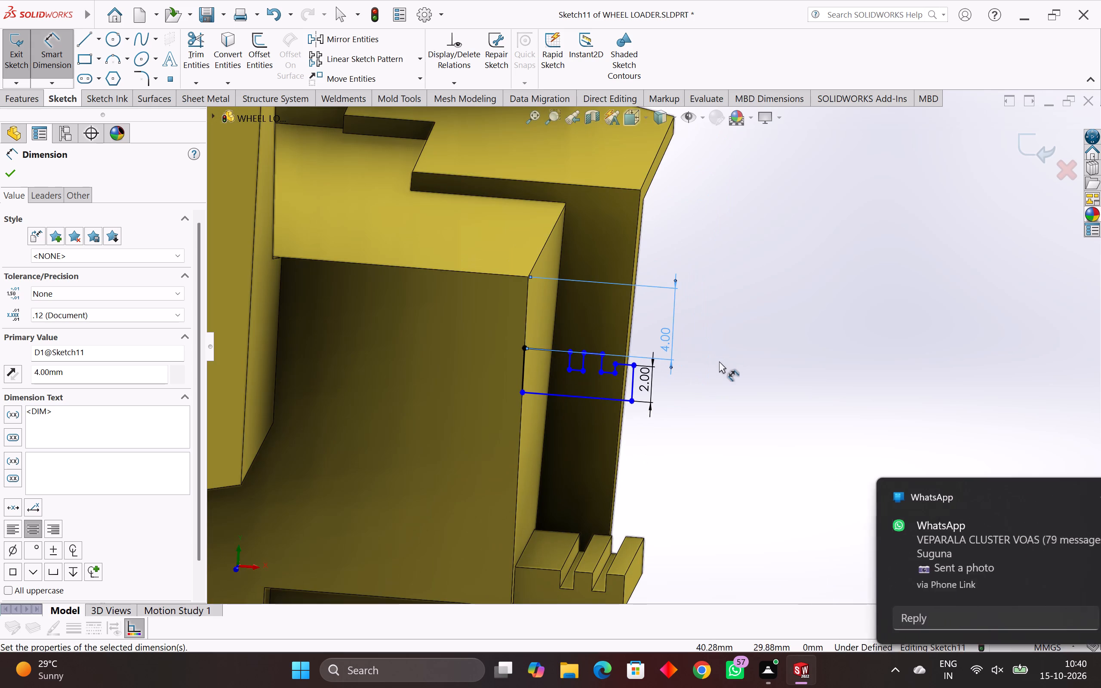
scroll(663, 381, "up", 4)
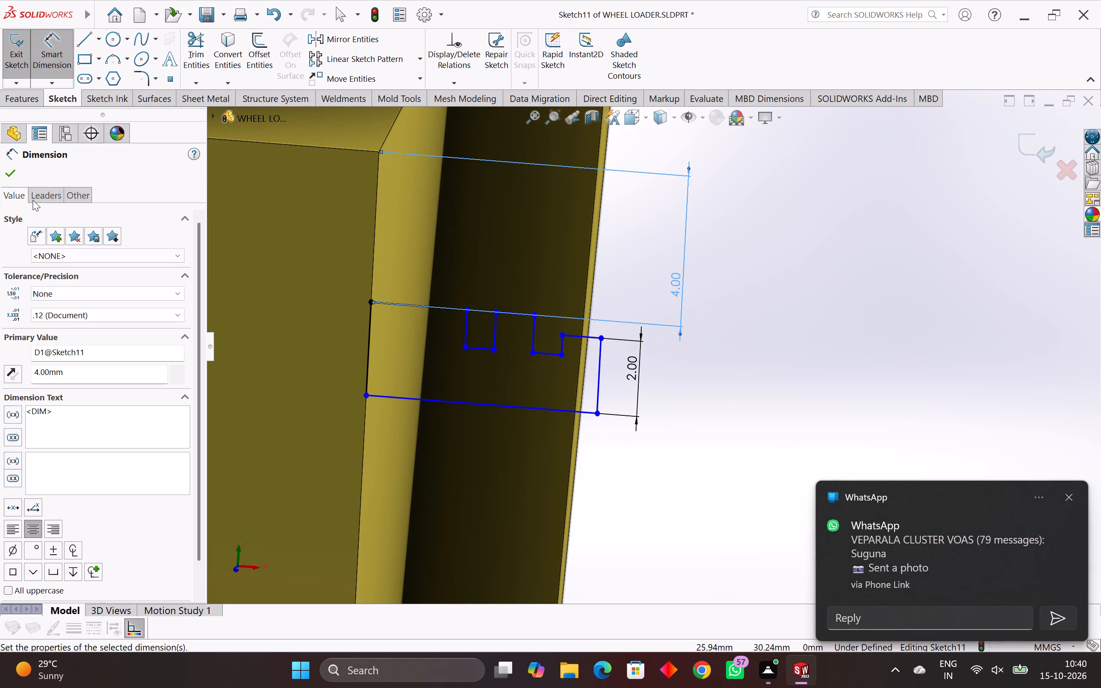
left_click(9, 179)
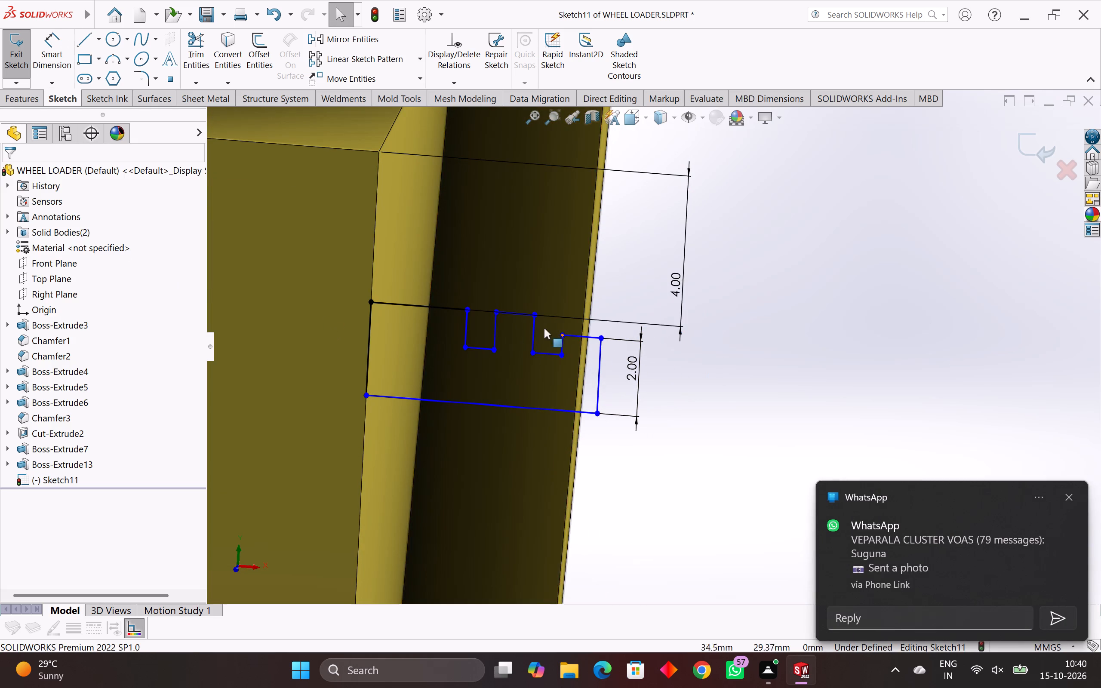
Delete the 2 mm height dimension beside the bracket profile's outer vertical line.
scroll(516, 324, "up", 3)
scroll(614, 335, "down", 7)
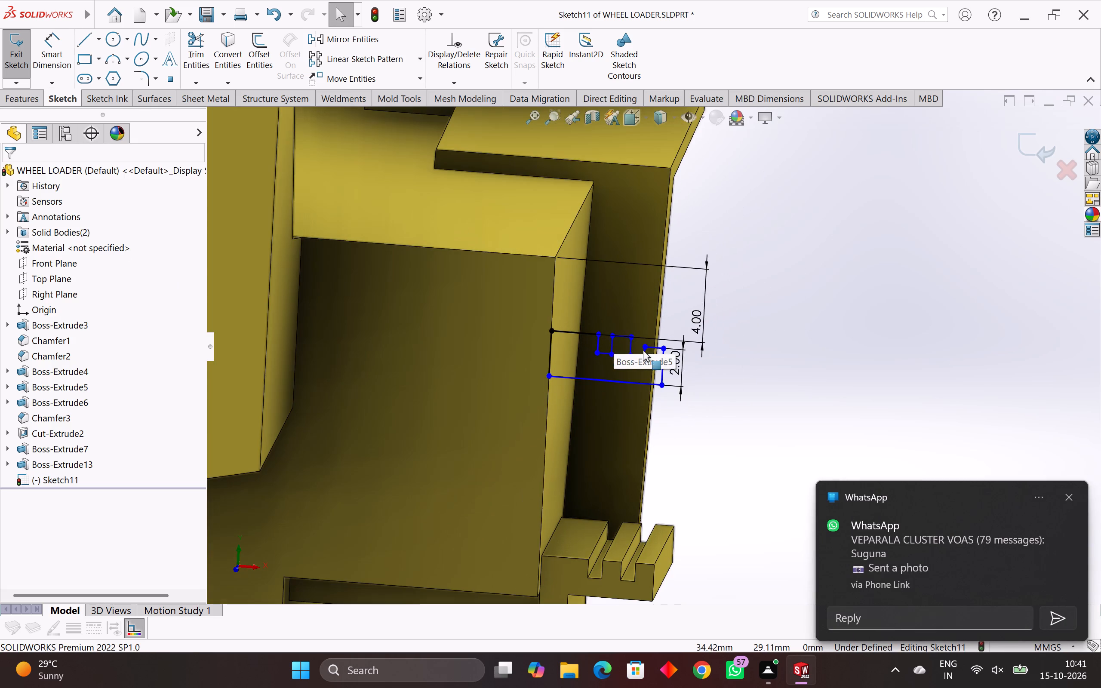
scroll(649, 365, "up", 4)
scroll(676, 344, "up", 4)
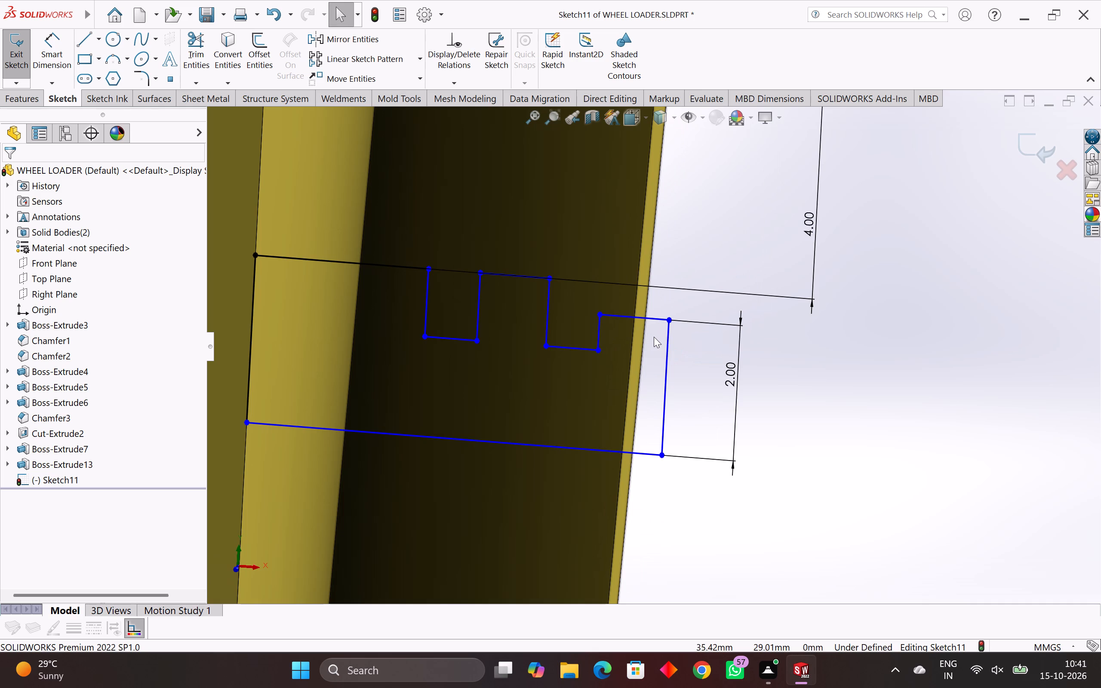
scroll(647, 333, "up", 4)
scroll(647, 333, "down", 6)
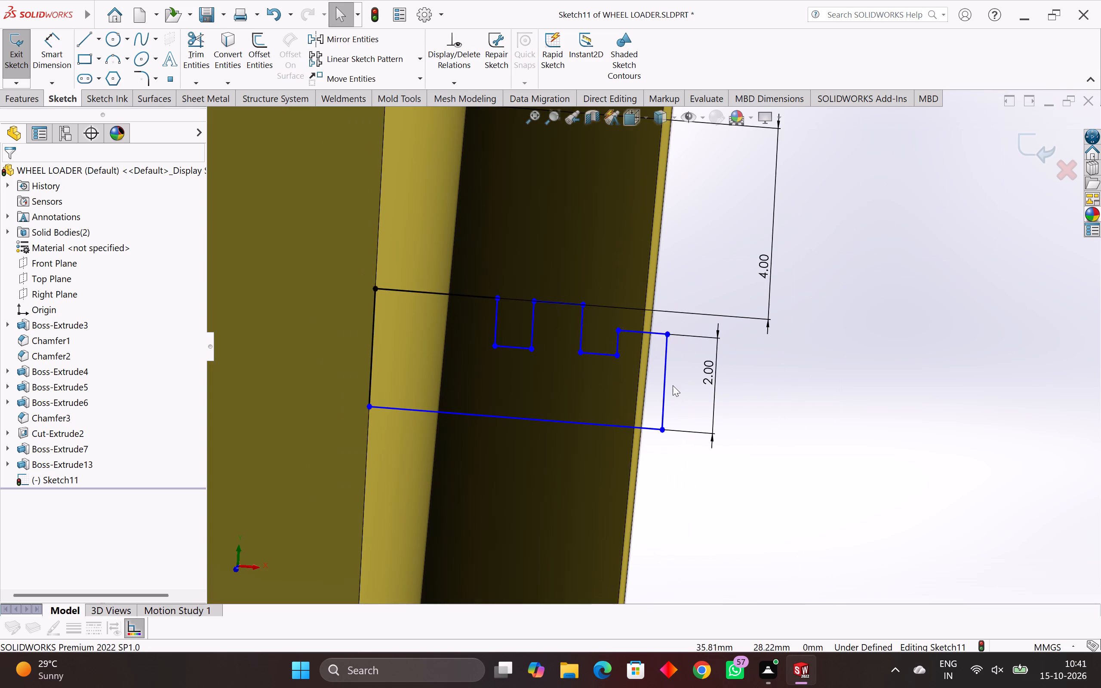
left_click(714, 376)
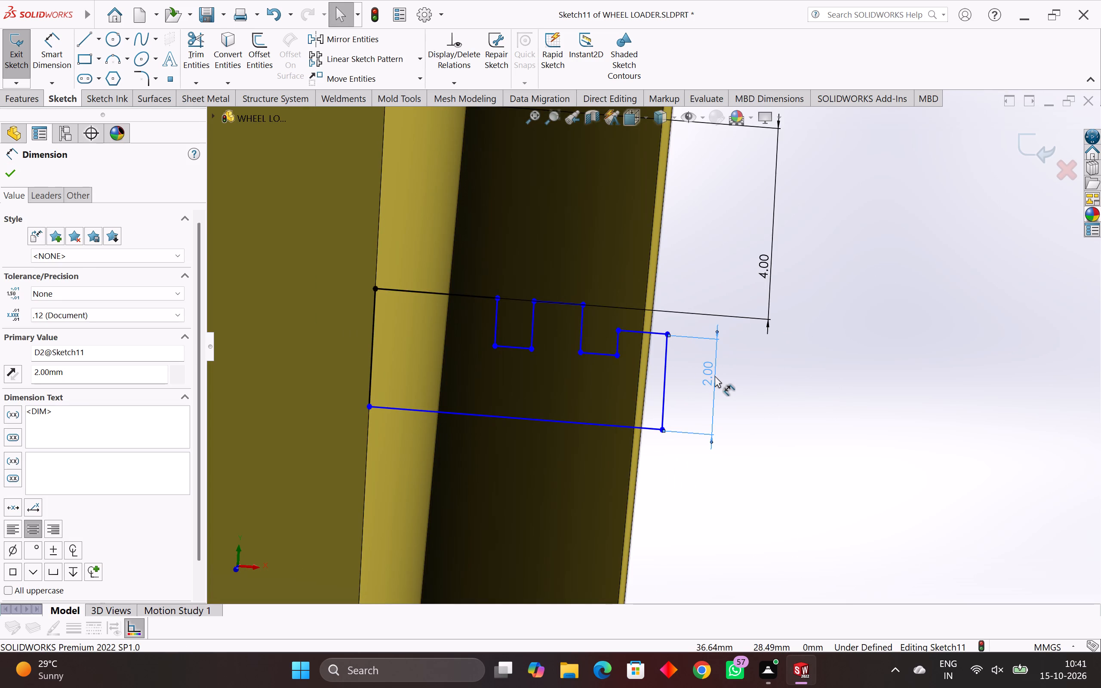
key("Insert")
key("Delete")
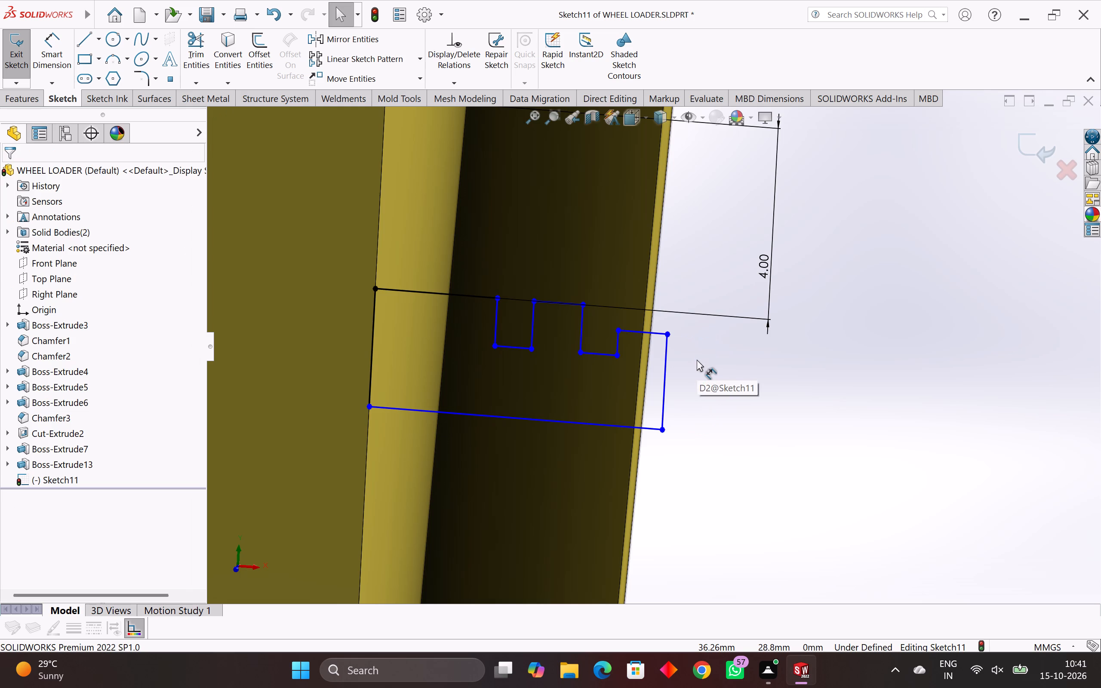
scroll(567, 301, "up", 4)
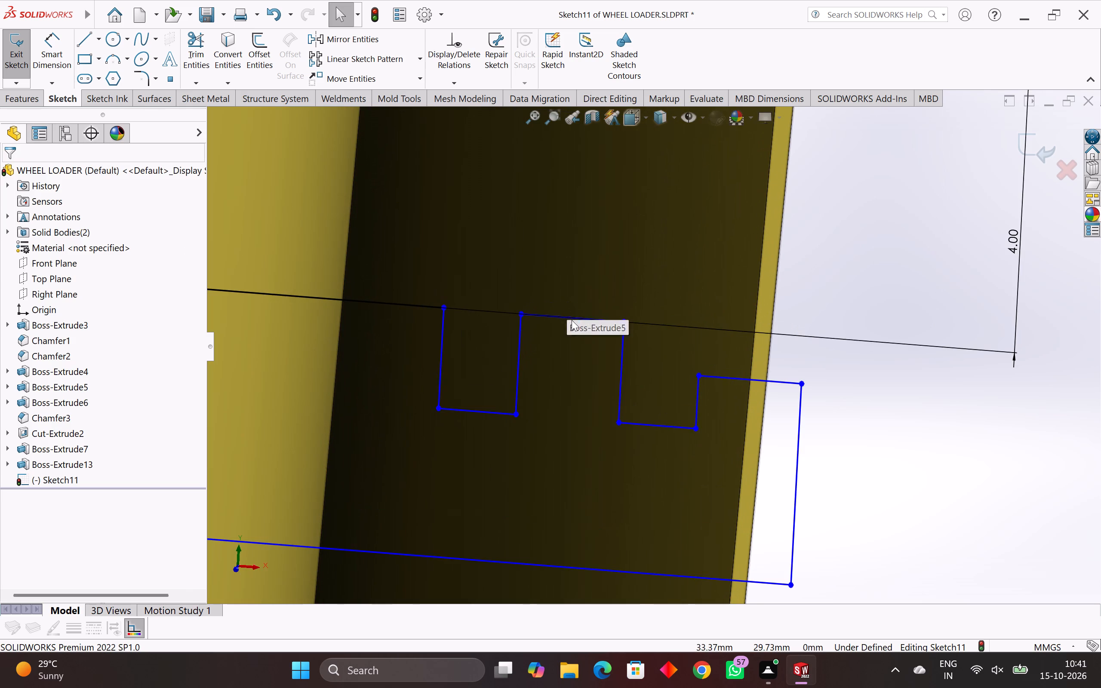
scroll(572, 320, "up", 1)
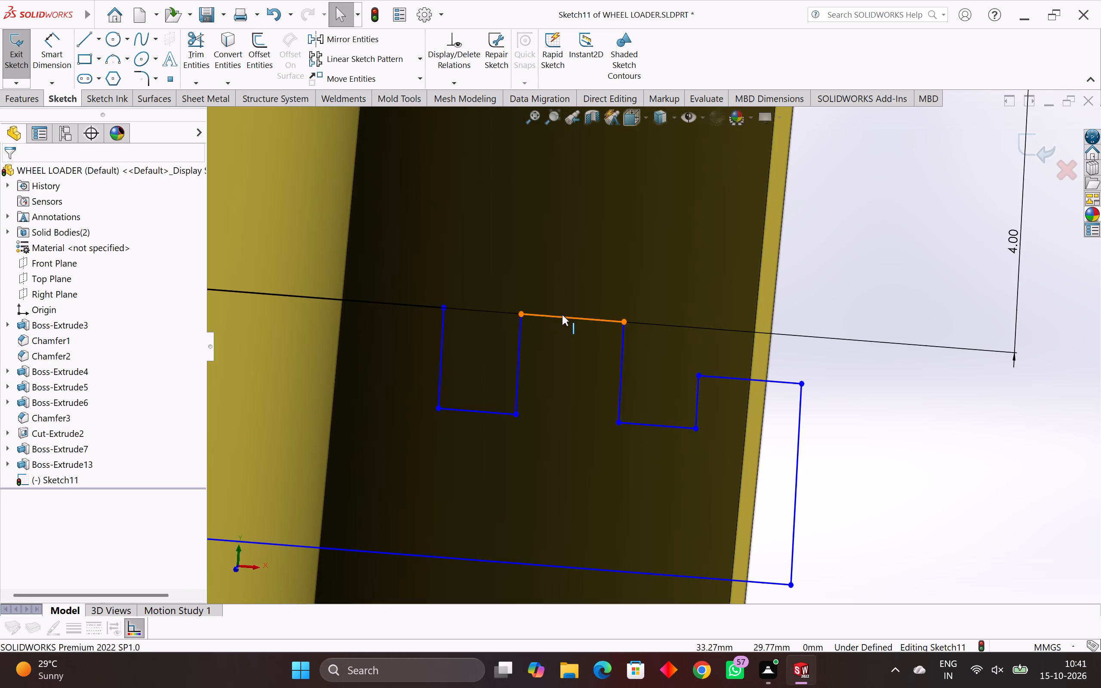
Make the bracket profile's three top line segments, on both sides of and between the notches, collinear.
left_click(562, 315)
key("Escape")
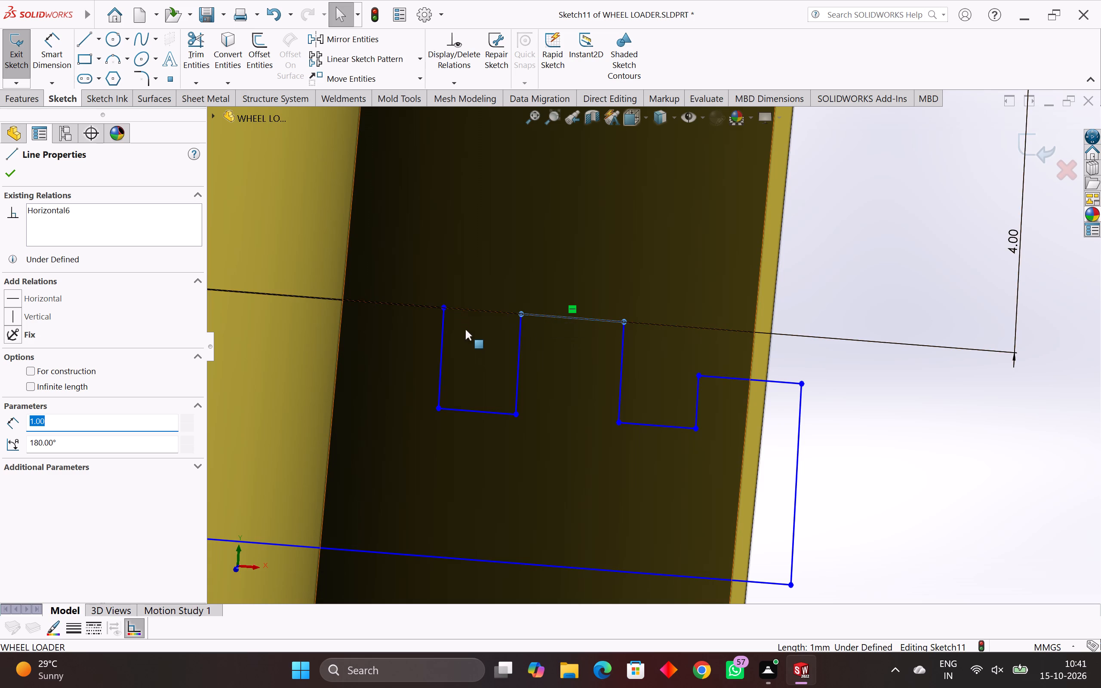
scroll(469, 339, "down", 4, "ctrl")
left_click(486, 320, "ctrl")
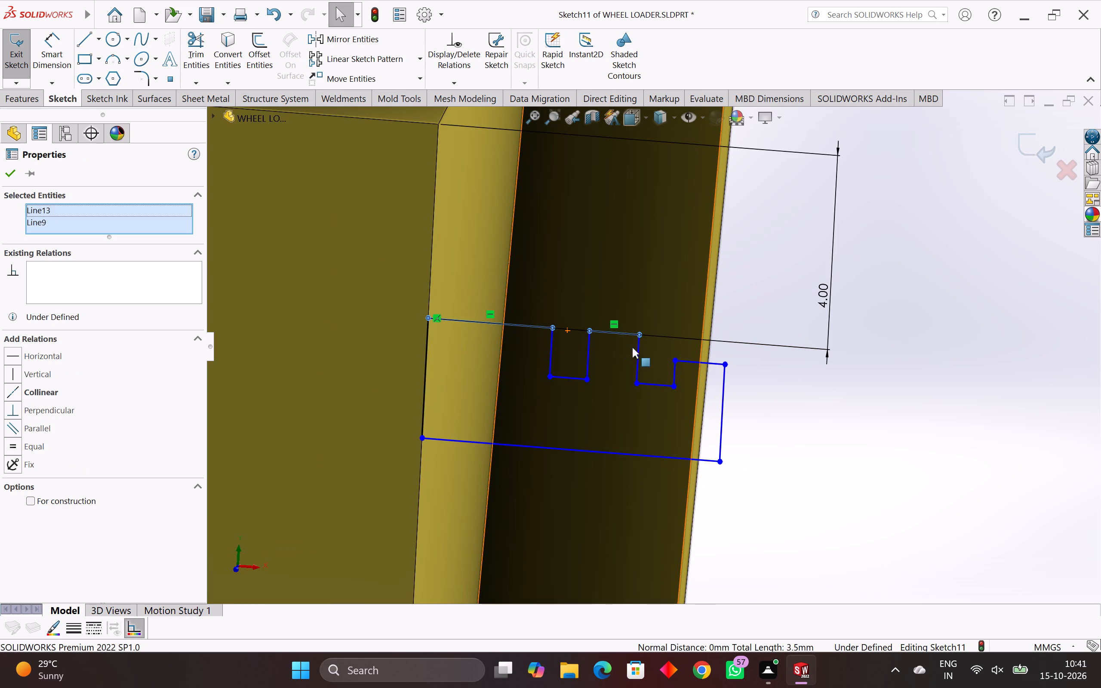
left_click(620, 332, "ctrl")
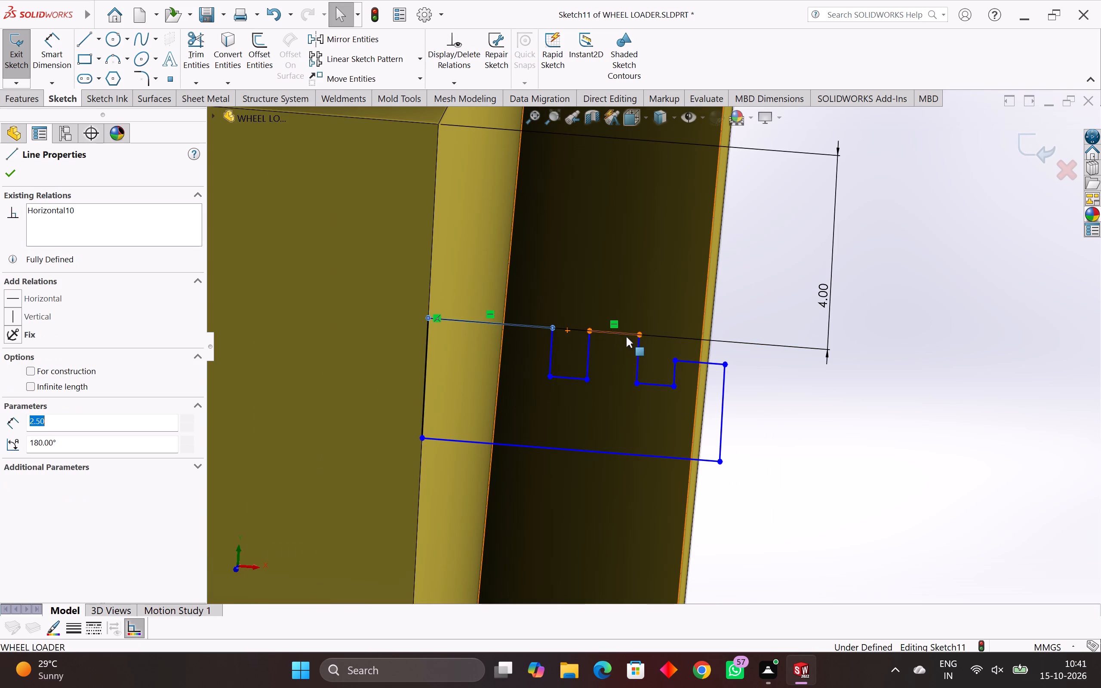
left_click(622, 333, "ctrl")
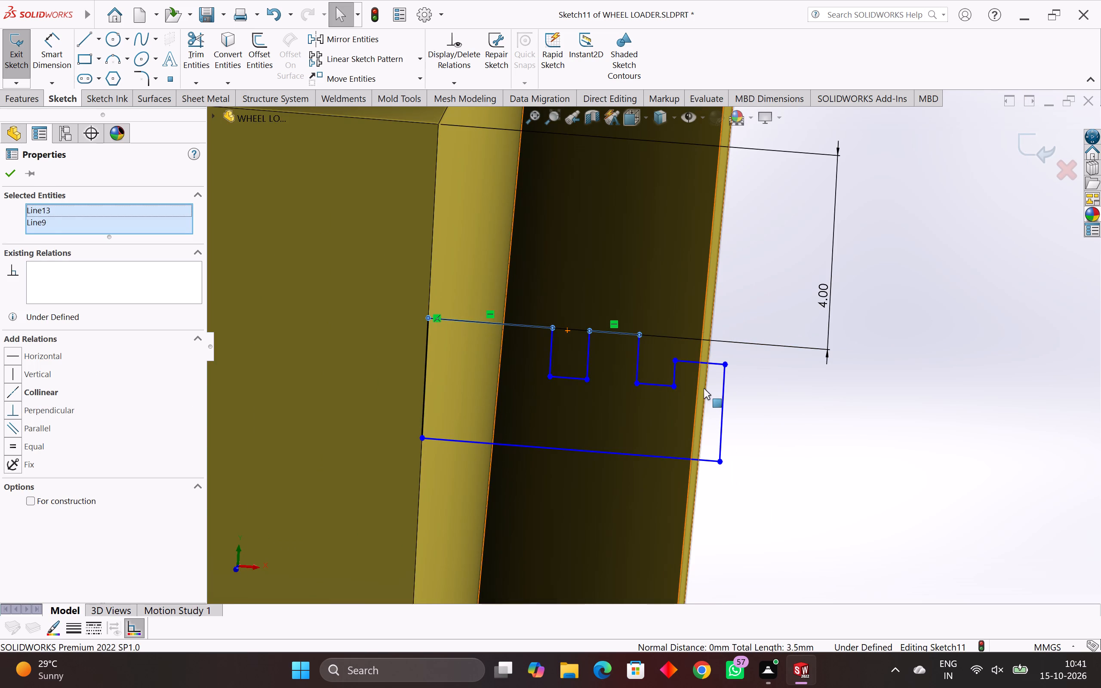
left_click(712, 364, "ctrl")
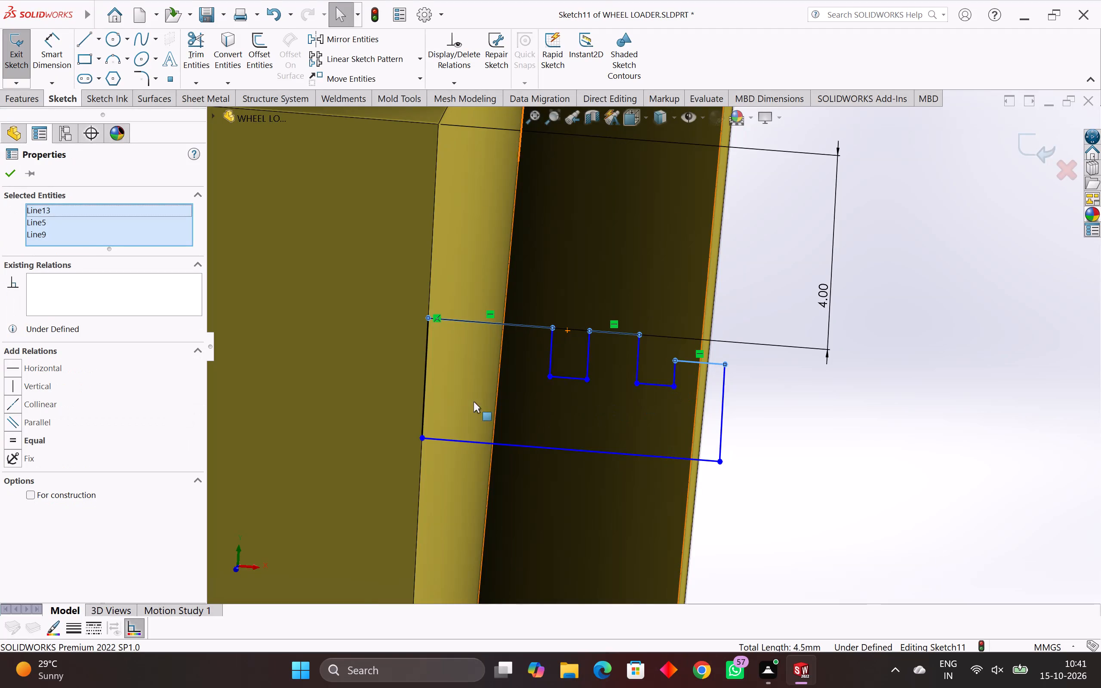
scroll(393, 388, "down", 3)
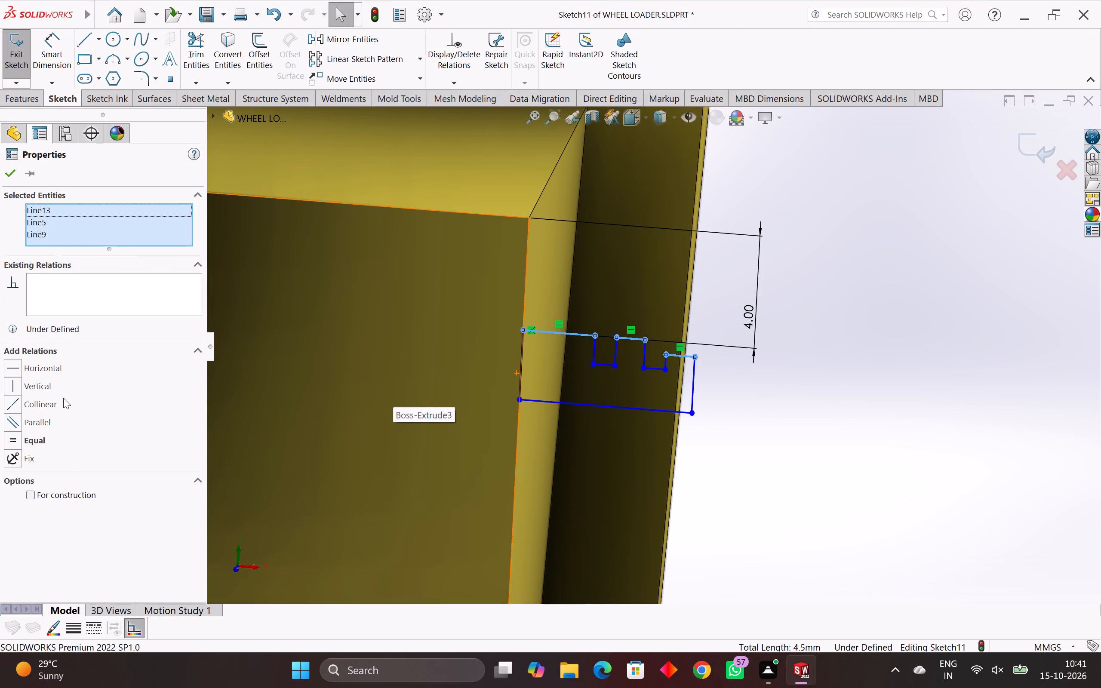
left_click(14, 402)
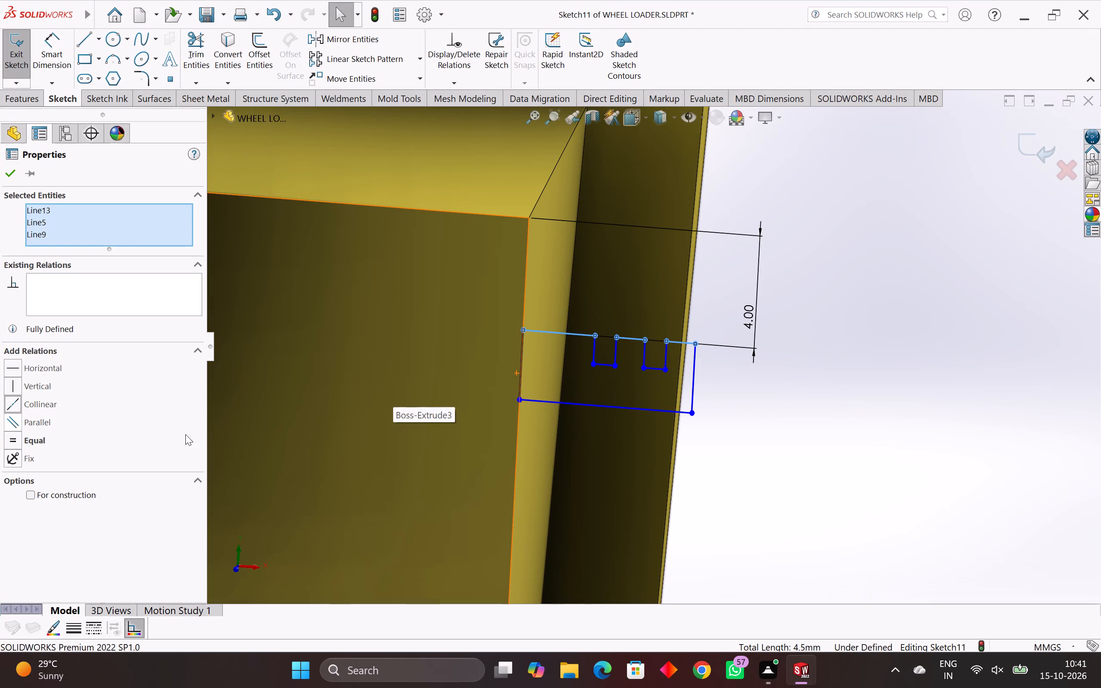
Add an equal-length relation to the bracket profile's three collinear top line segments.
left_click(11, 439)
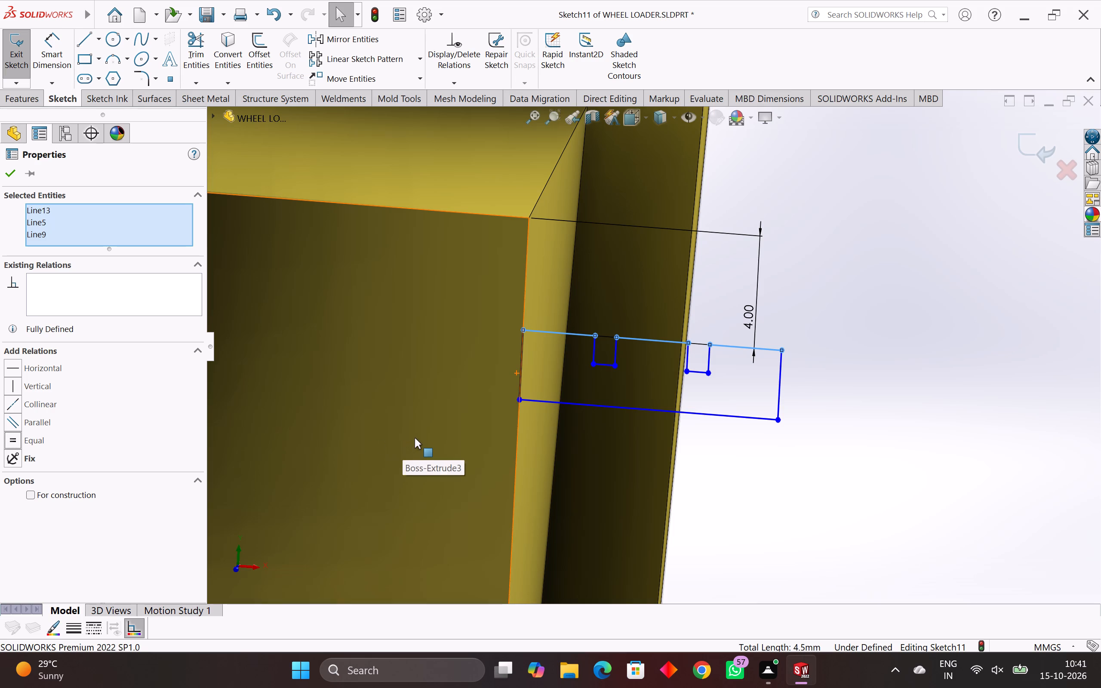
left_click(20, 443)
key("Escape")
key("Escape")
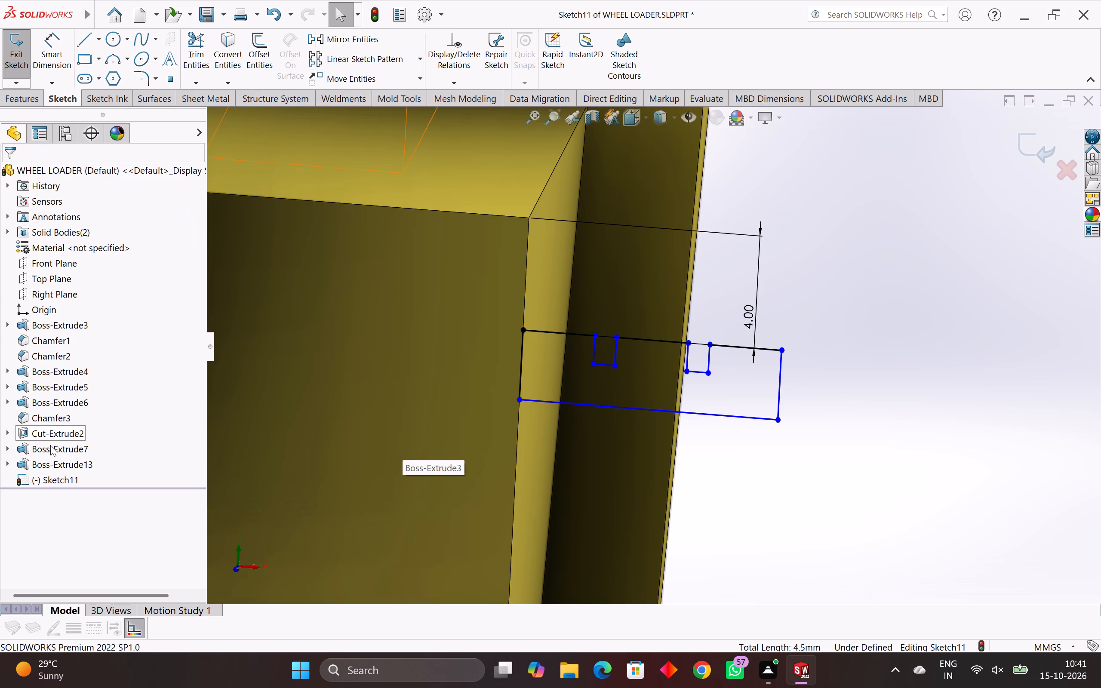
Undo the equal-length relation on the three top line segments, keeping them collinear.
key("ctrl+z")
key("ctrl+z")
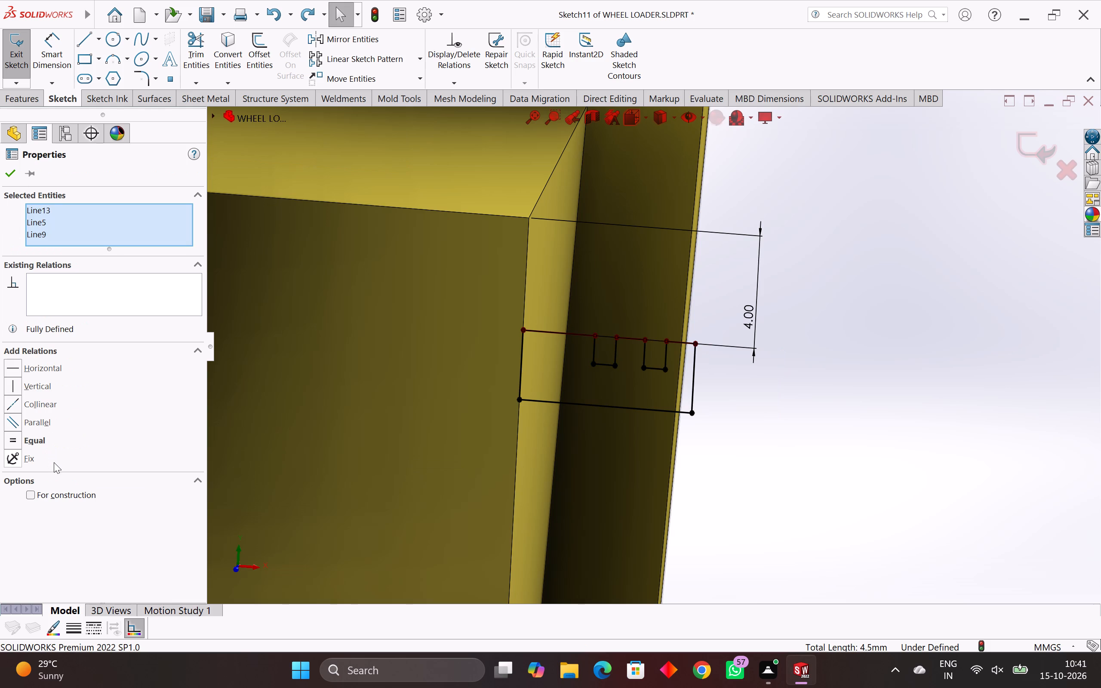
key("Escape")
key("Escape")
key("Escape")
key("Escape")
Make the bottom lines of the two notches collinear and parallel to each other.
scroll(620, 360, "up", 8)
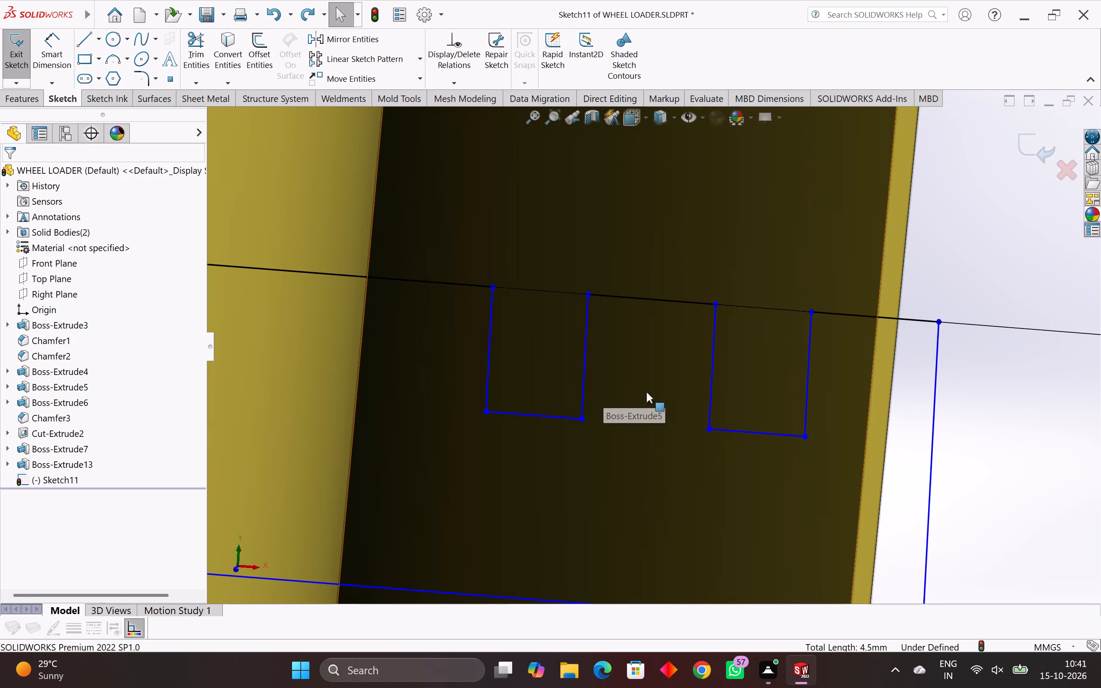
left_click(549, 416, "ctrl")
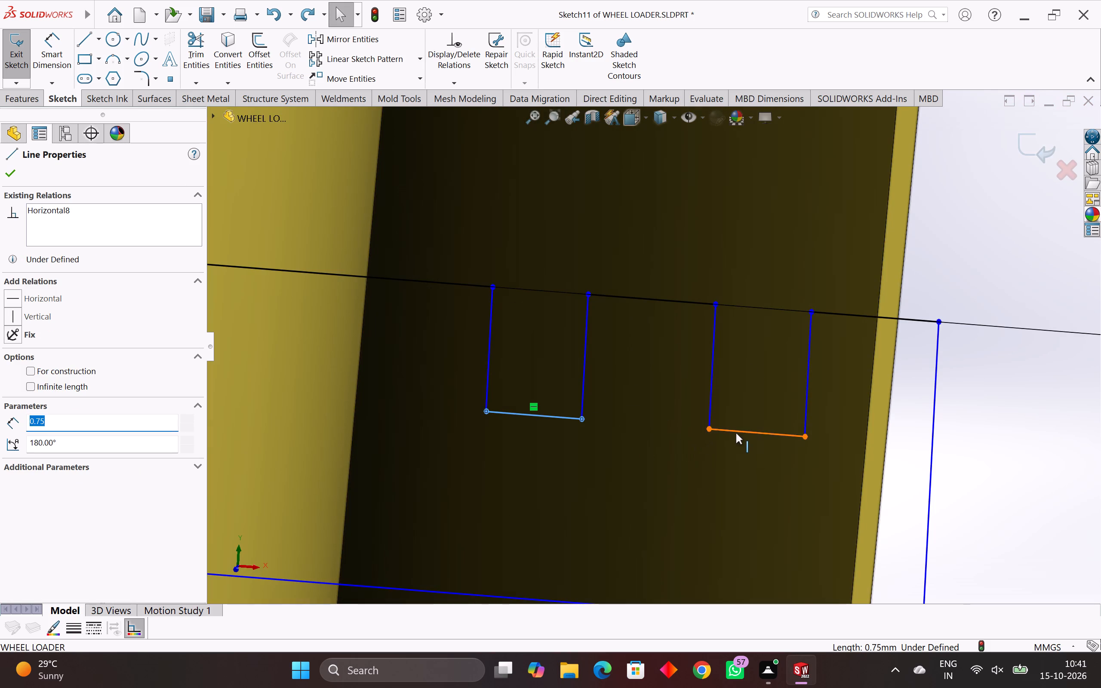
left_click(737, 432, "ctrl")
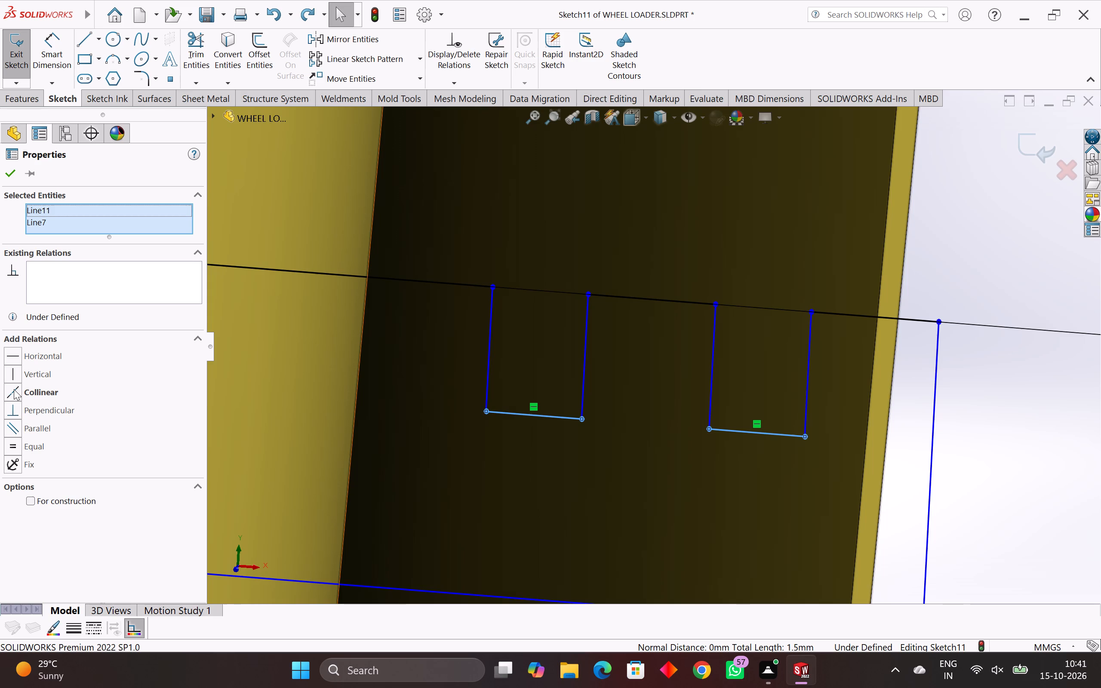
left_click(14, 389, "ctrl")
left_click(16, 391)
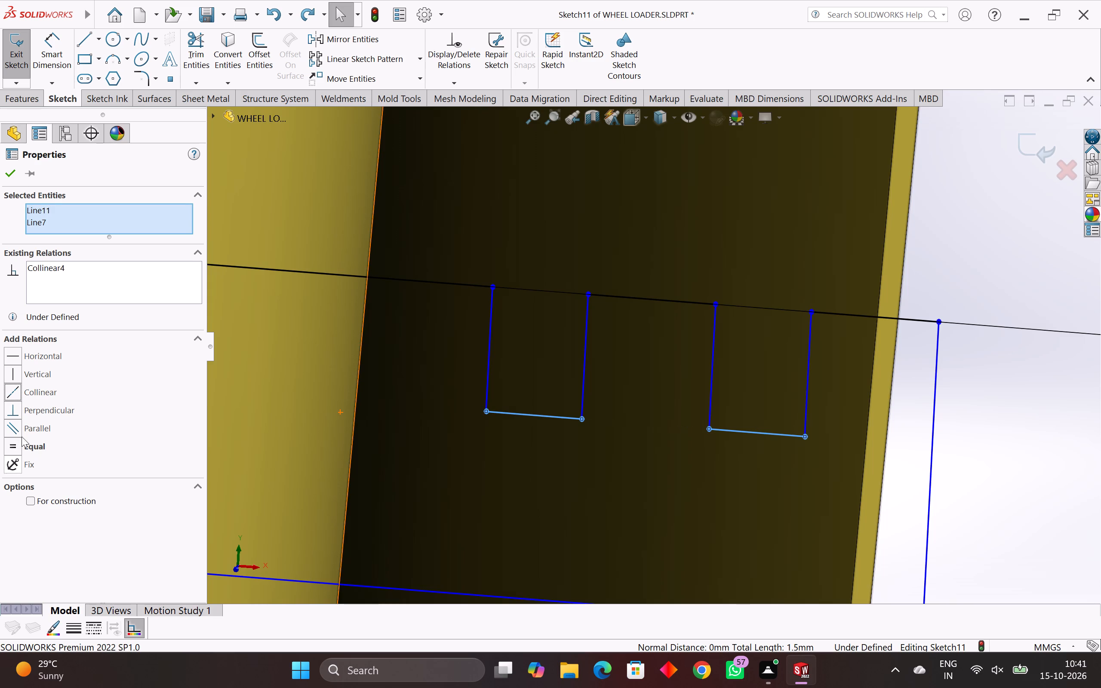
left_click(14, 425)
left_click(11, 170)
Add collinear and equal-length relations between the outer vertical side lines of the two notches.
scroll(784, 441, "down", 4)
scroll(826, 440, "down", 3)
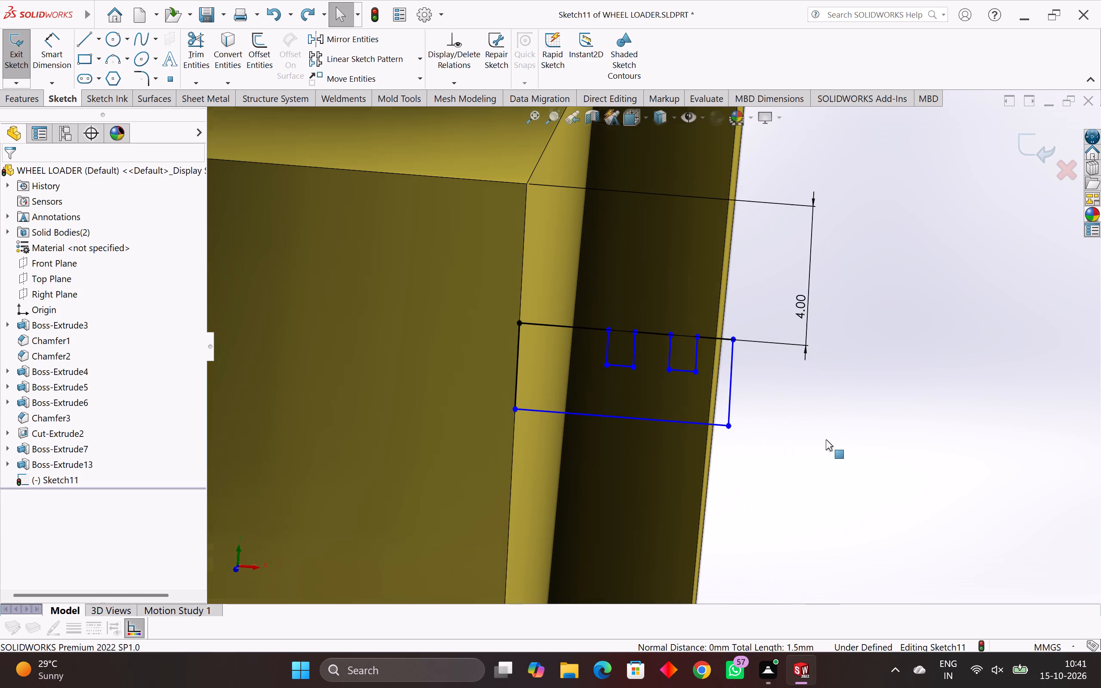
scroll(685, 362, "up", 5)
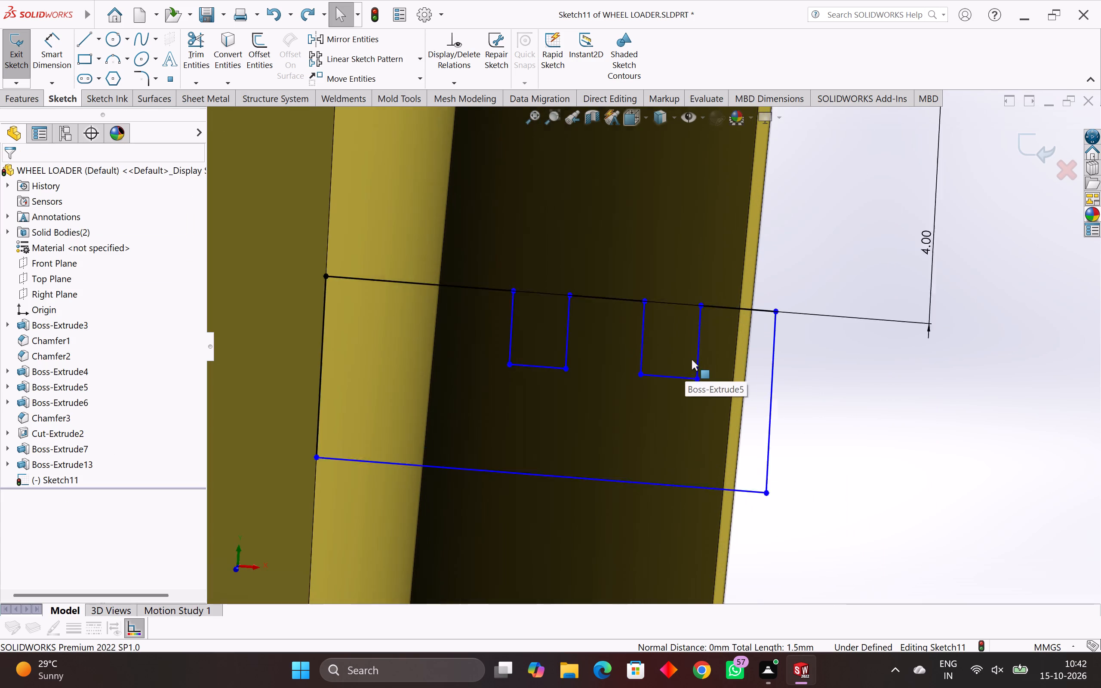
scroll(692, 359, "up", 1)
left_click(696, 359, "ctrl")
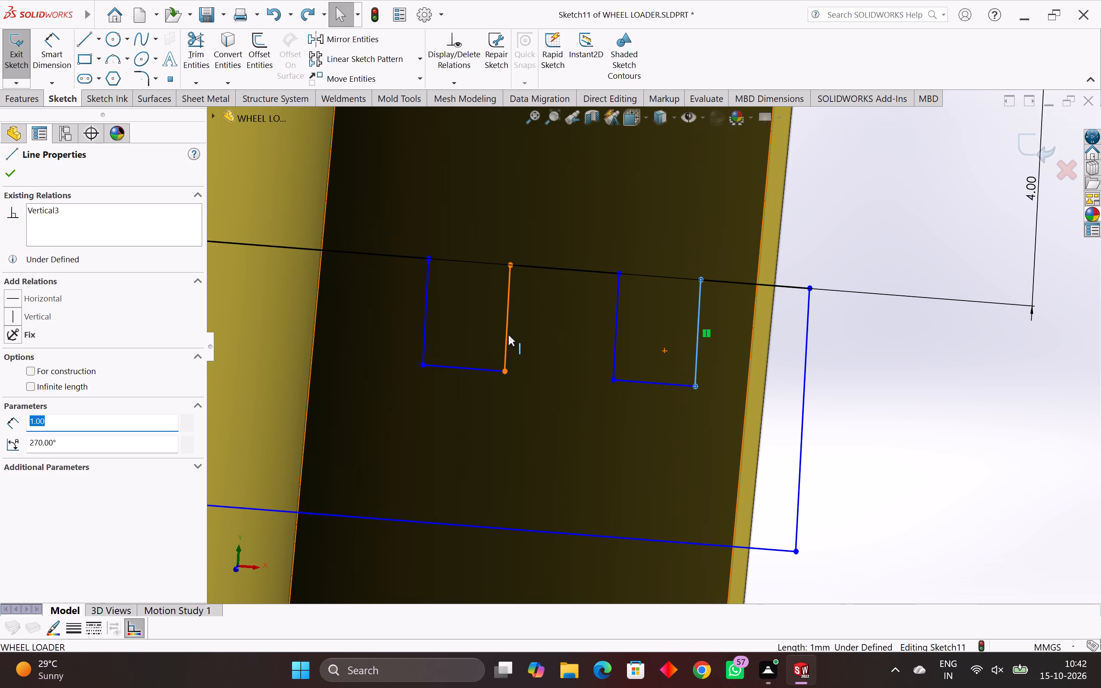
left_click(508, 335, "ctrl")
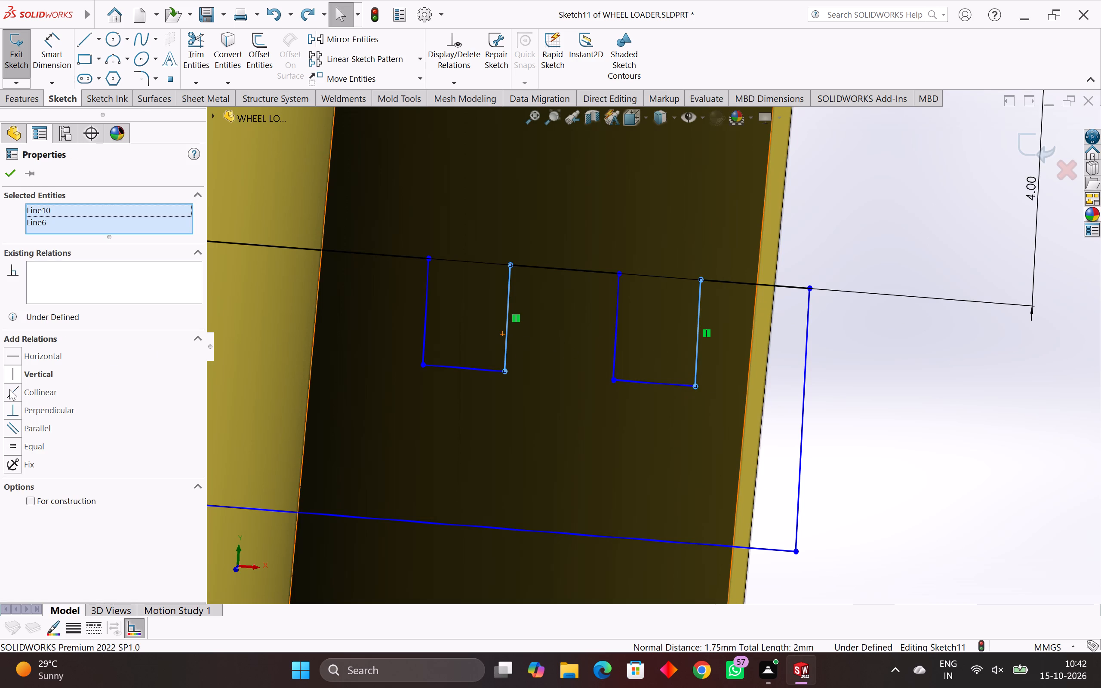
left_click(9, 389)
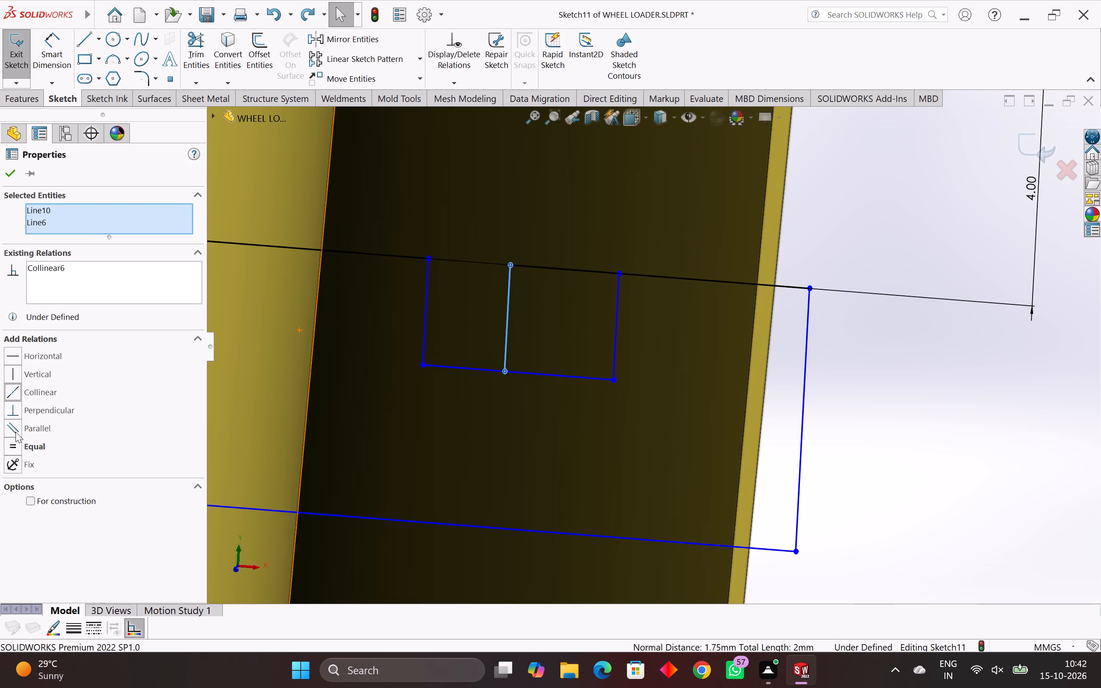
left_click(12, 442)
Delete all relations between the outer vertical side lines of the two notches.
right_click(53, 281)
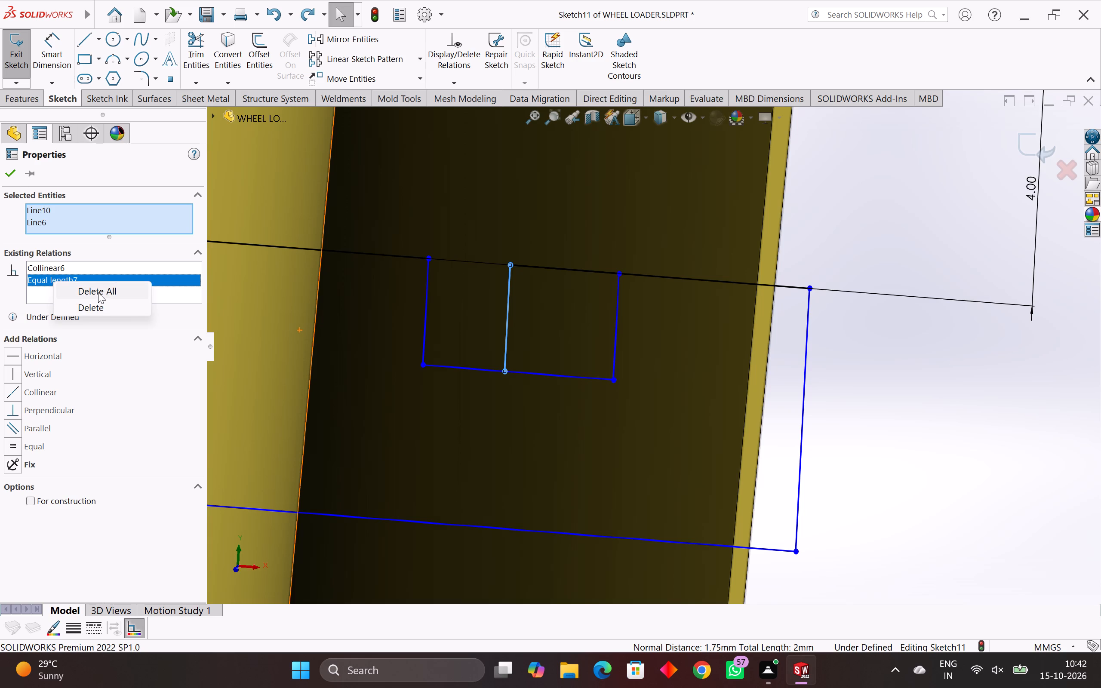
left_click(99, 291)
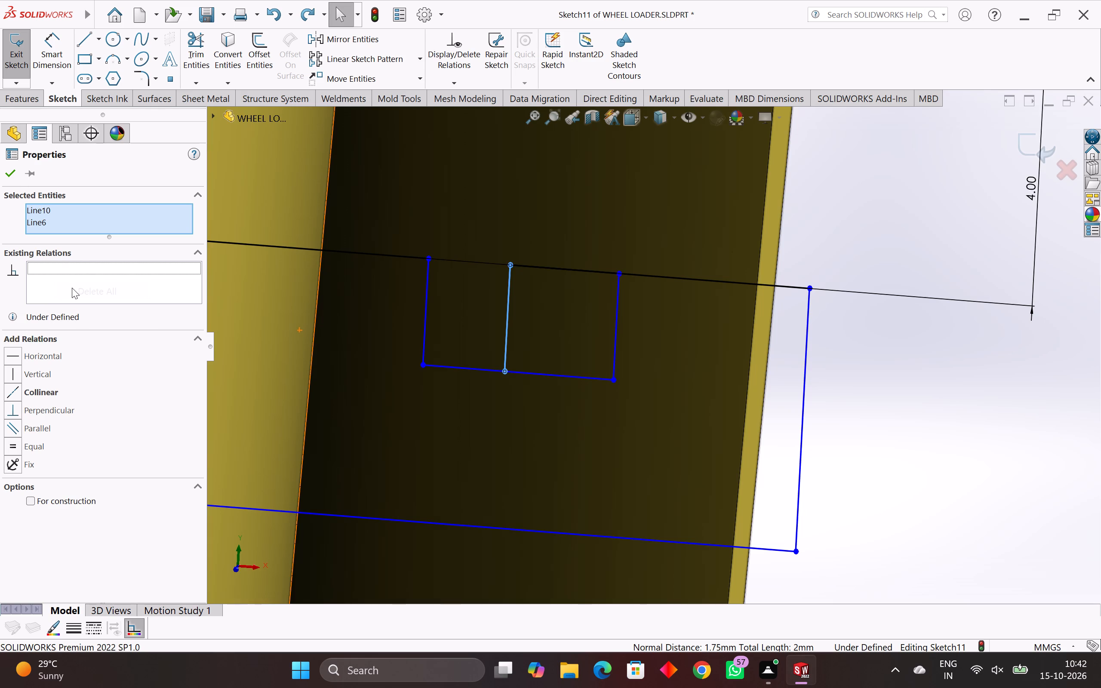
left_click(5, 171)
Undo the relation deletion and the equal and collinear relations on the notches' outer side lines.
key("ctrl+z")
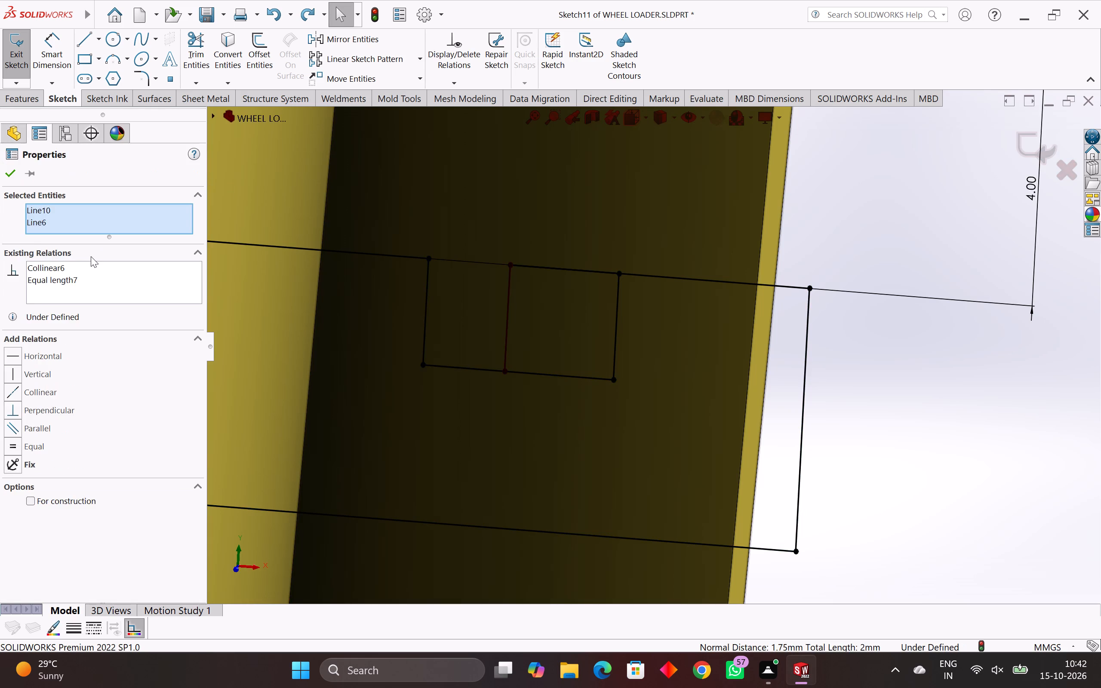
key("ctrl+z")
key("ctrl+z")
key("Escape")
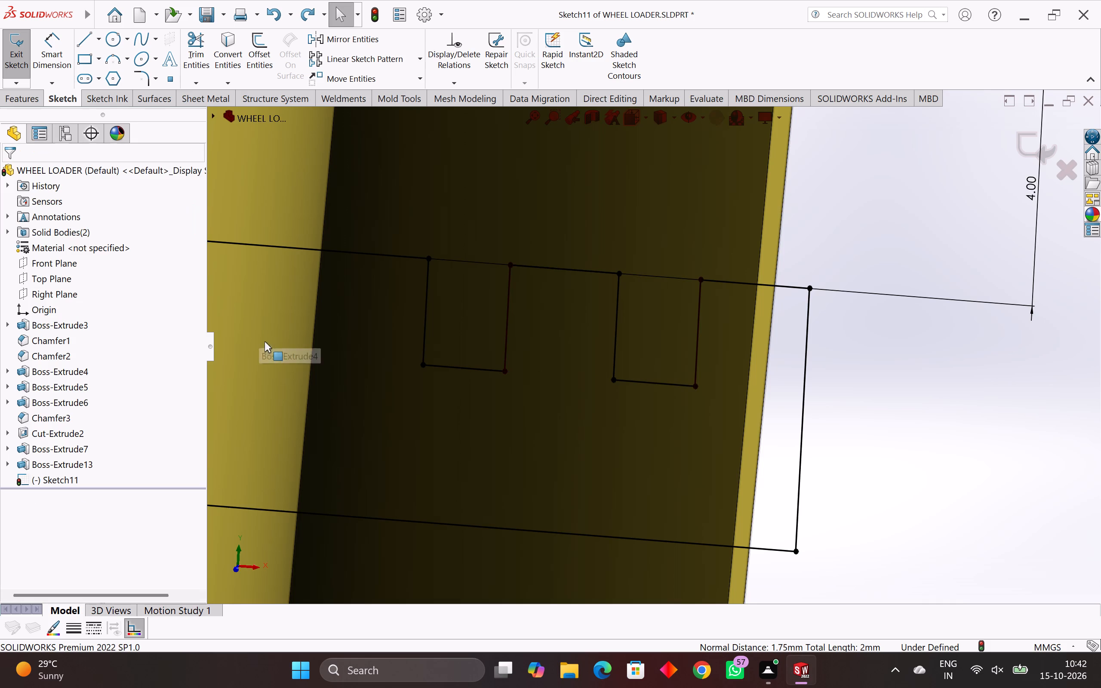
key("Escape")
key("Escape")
Dimension the bracket profile's outer vertical line to a height of 2 mm.
left_click(52, 52)
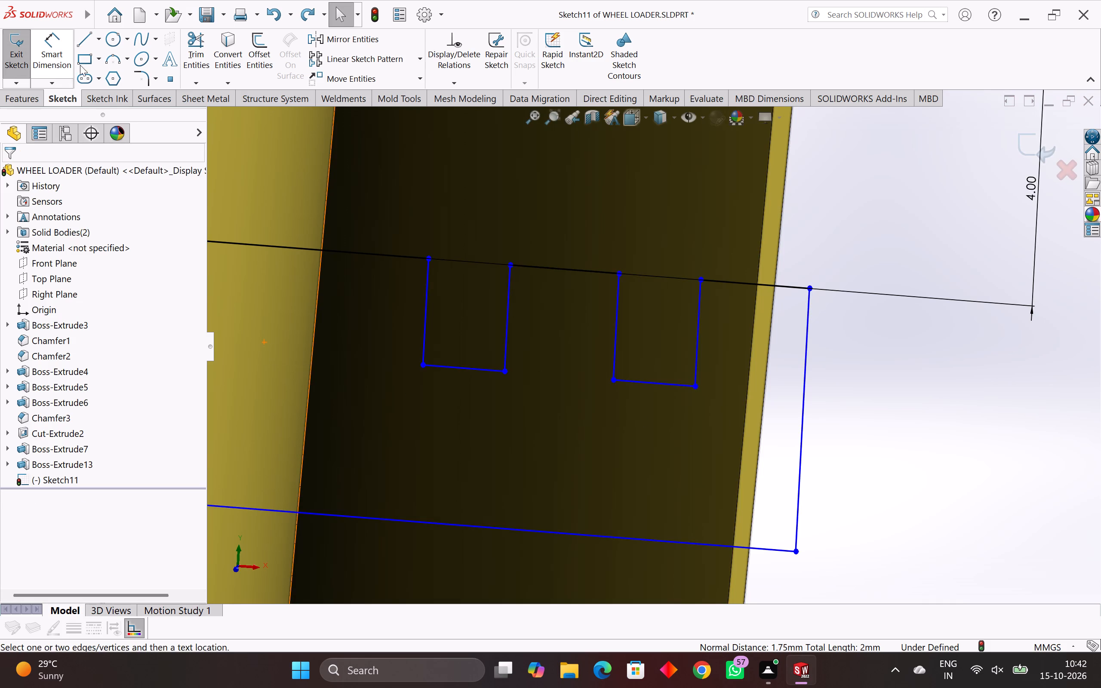
left_click(697, 326)
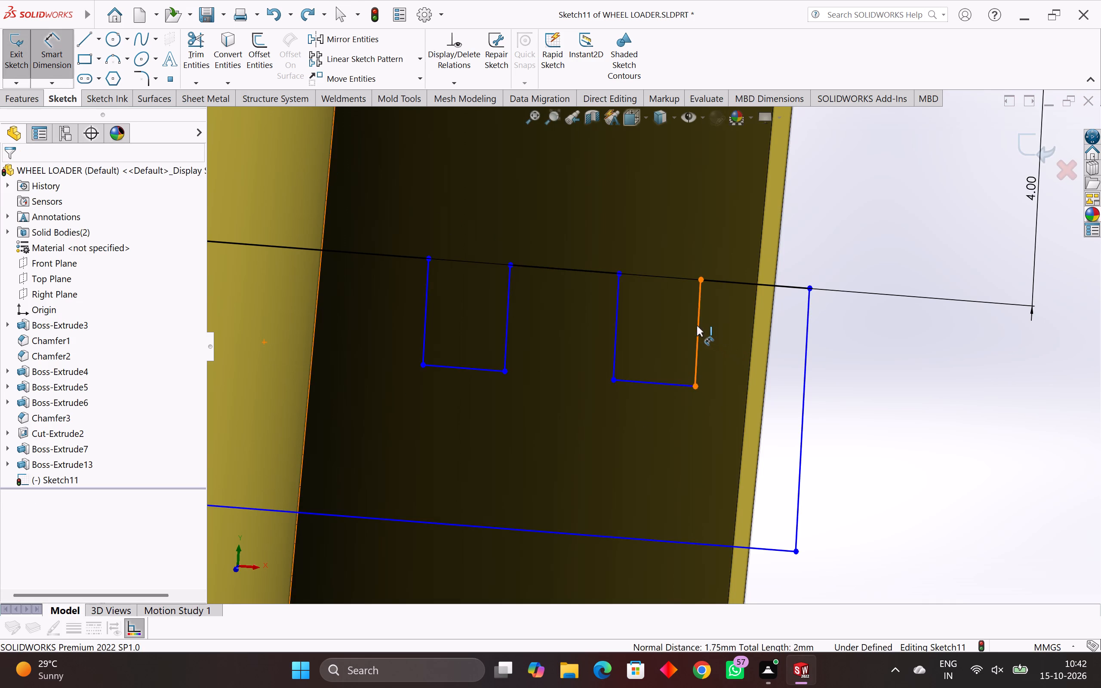
key("Escape")
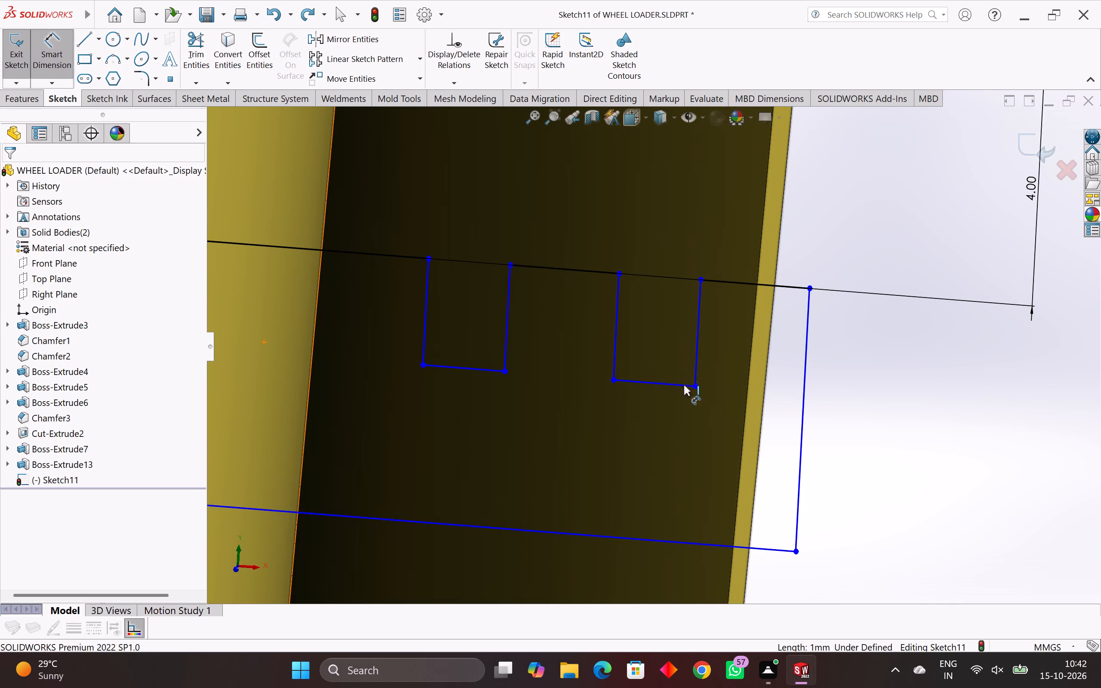
left_click(658, 385)
key("Escape")
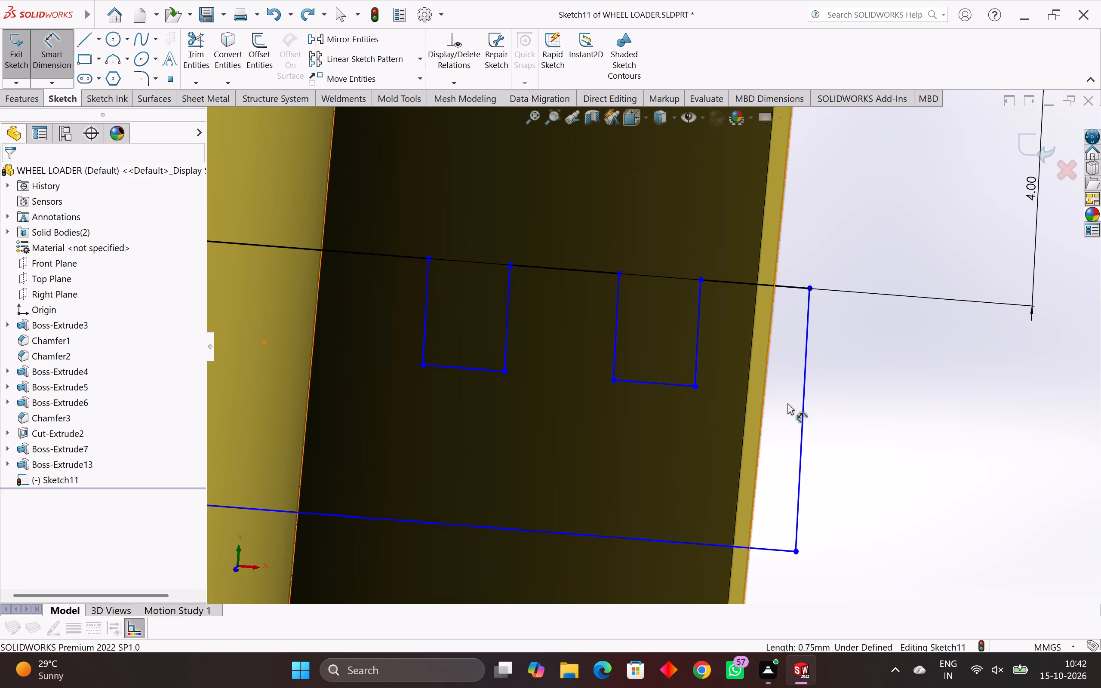
left_click(803, 392)
left_click(867, 392)
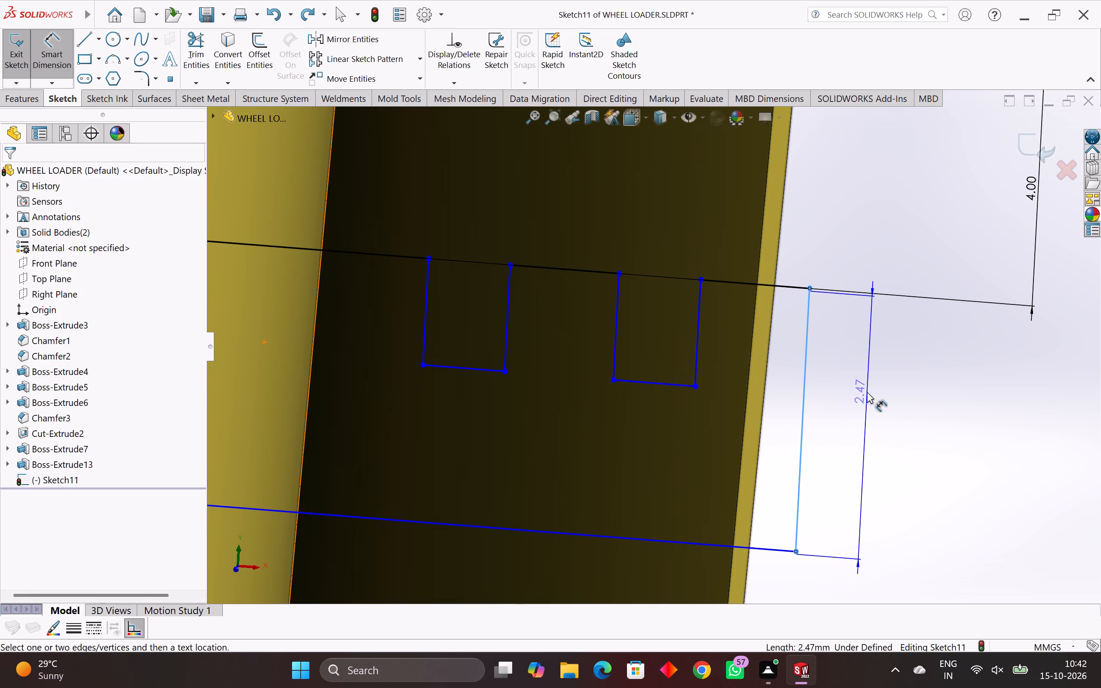
key("2")
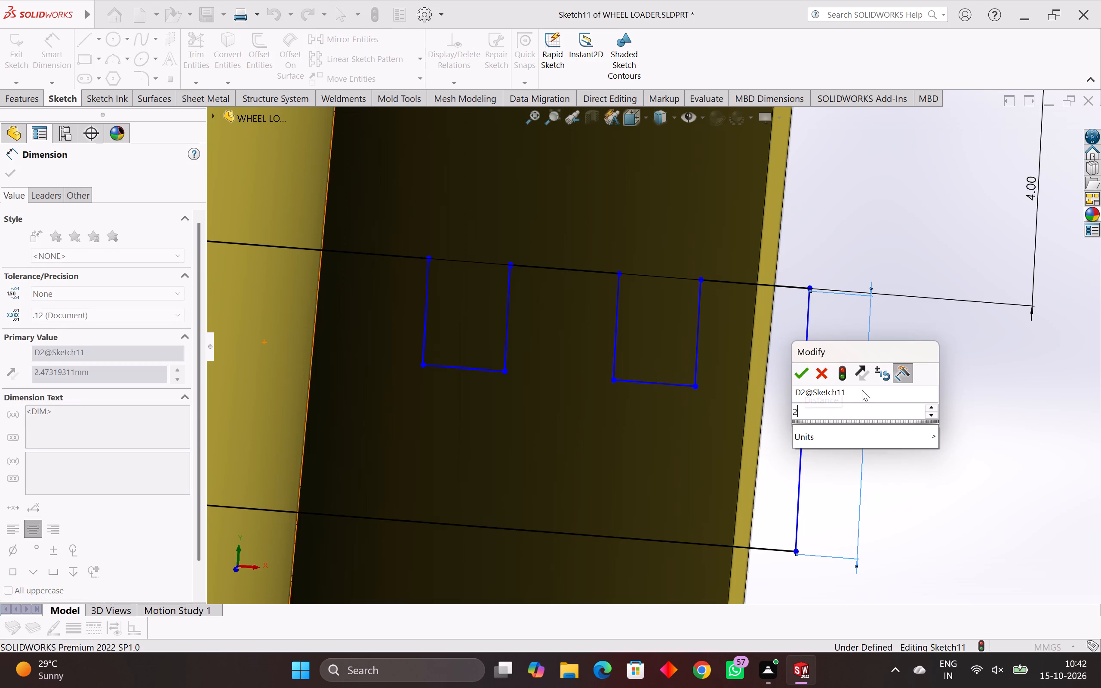
key("Return")
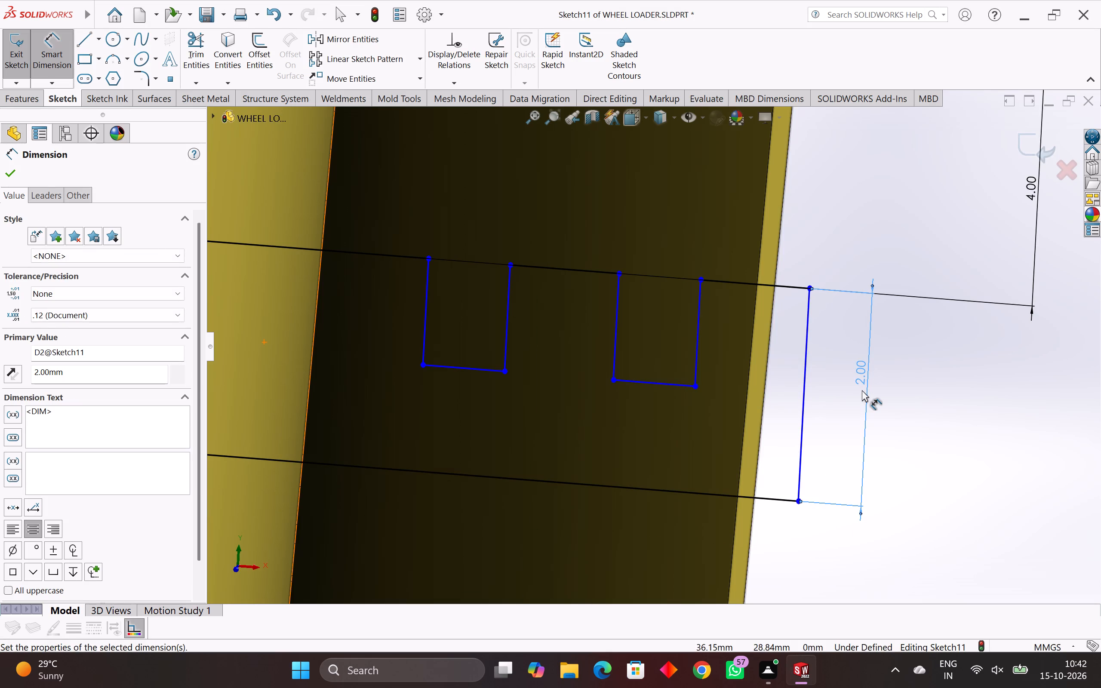
scroll(862, 390, "down", 6)
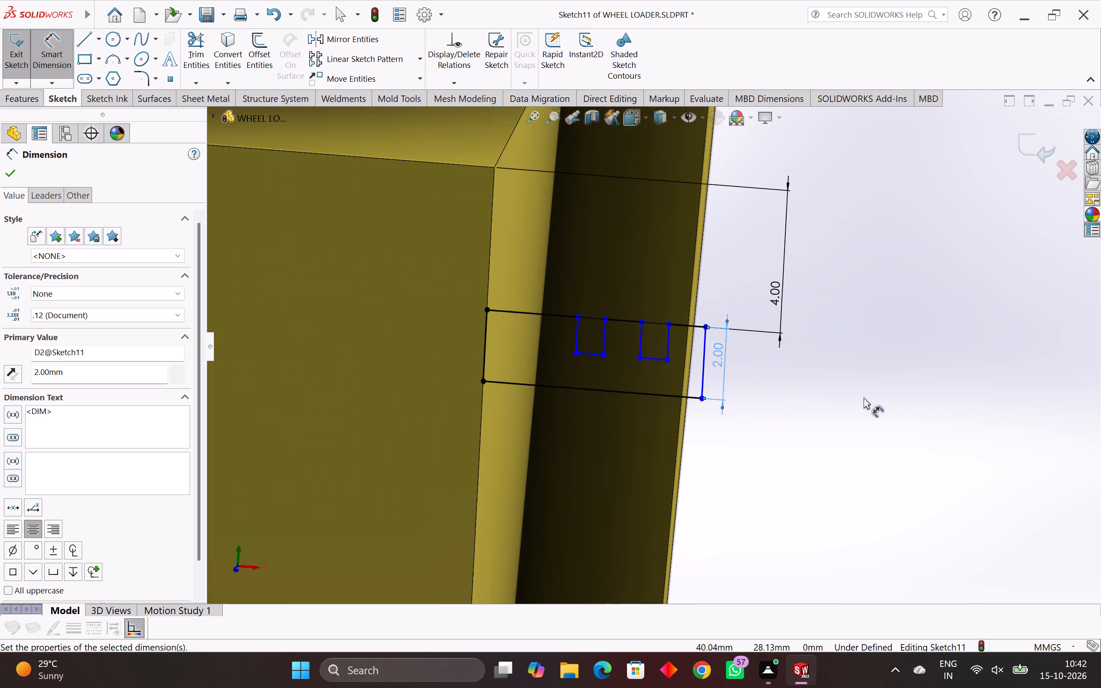
middle_click_drag(864, 397, 845, 409)
scroll(805, 431, "down", 5)
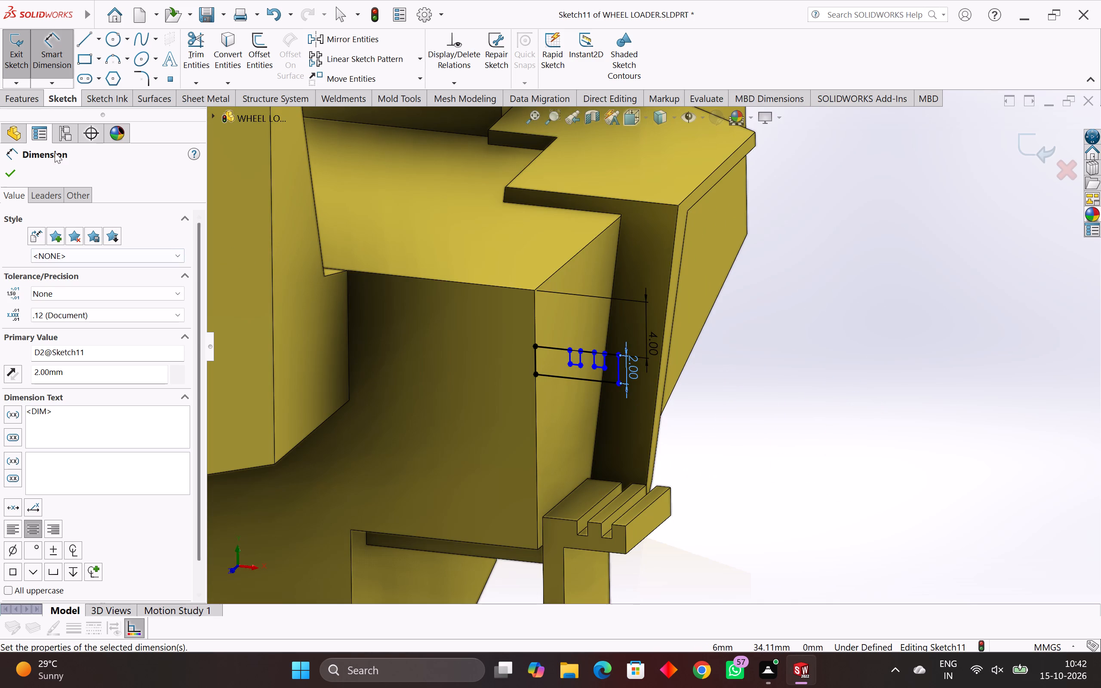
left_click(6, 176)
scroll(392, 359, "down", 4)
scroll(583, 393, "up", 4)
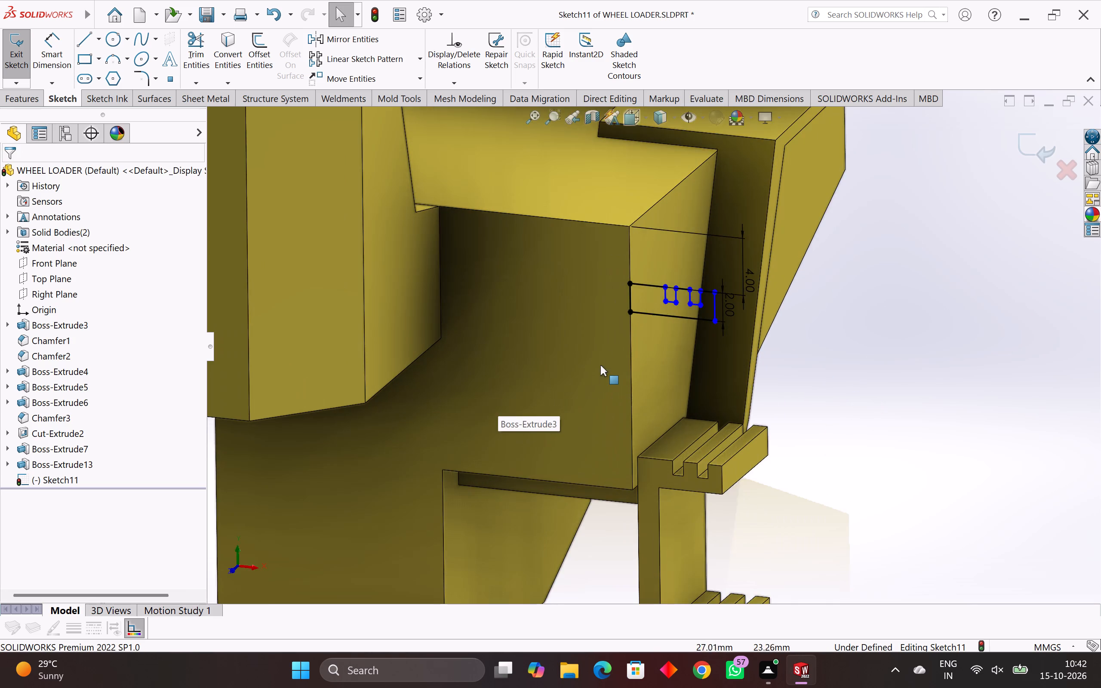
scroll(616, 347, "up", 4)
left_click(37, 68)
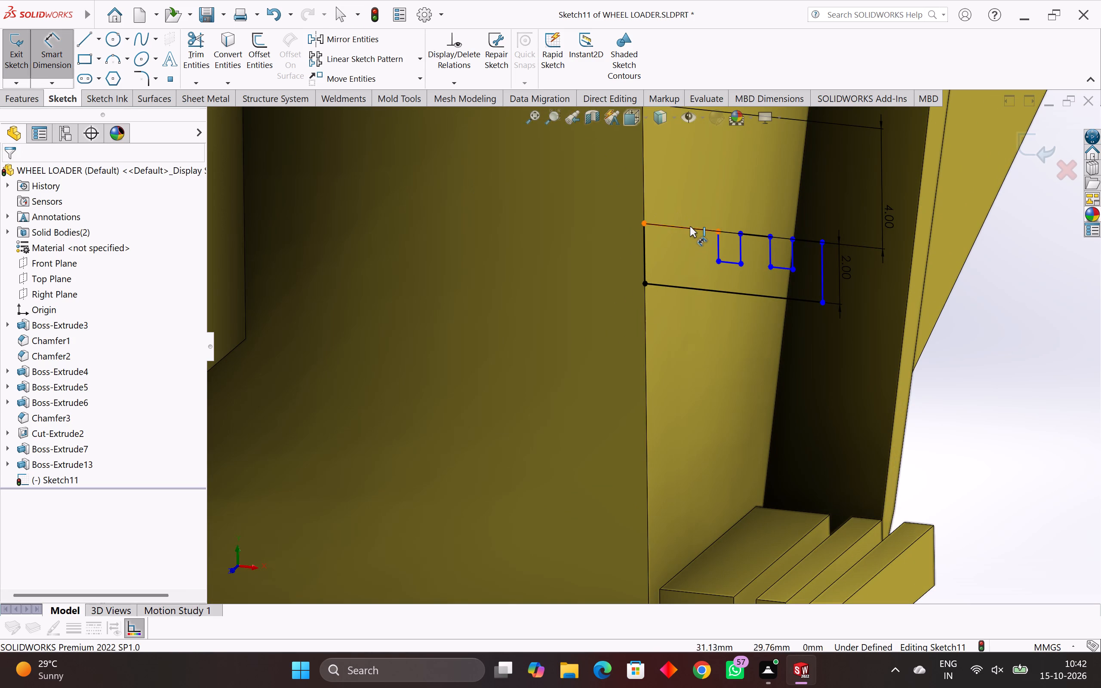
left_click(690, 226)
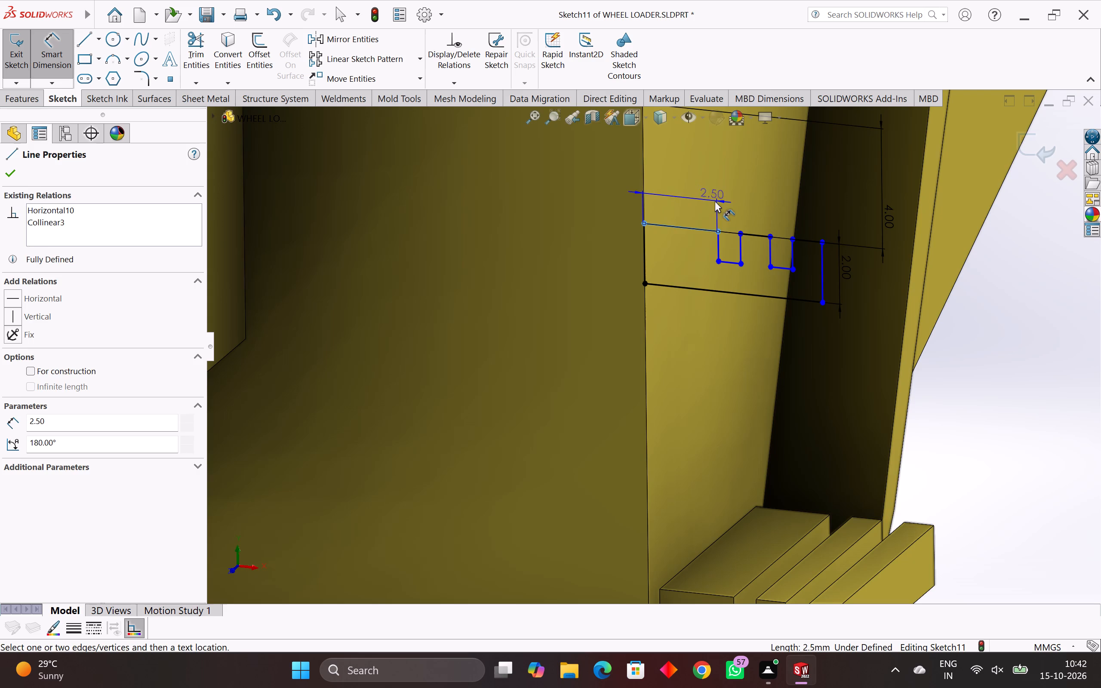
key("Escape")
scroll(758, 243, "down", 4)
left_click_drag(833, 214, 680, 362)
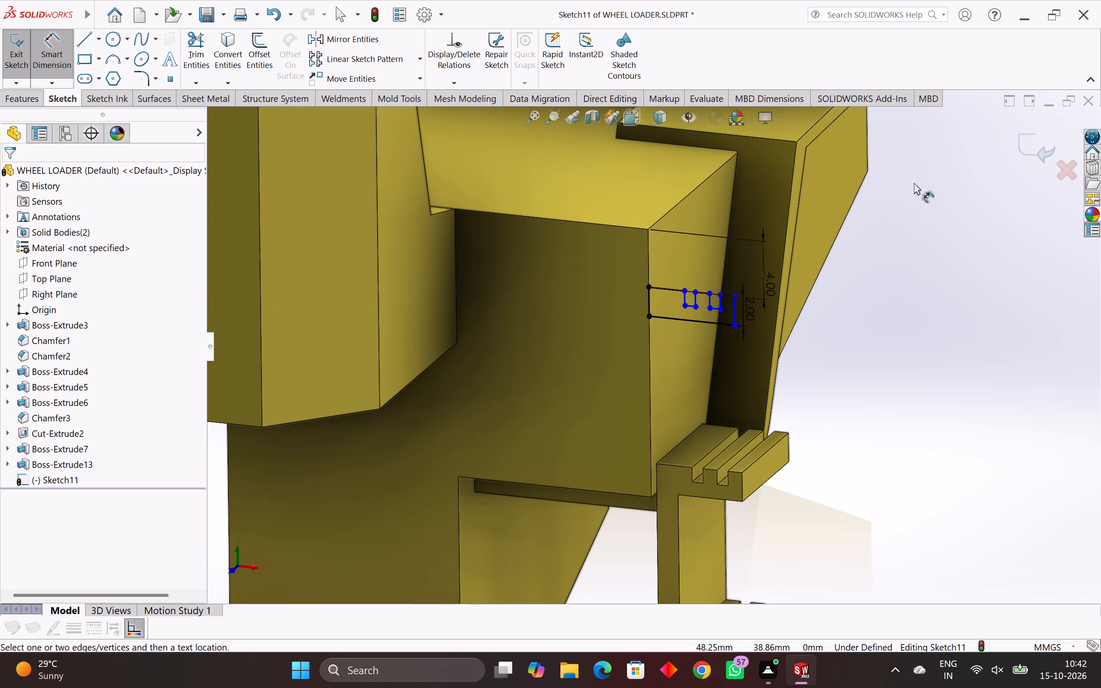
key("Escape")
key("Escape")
Select the whole notched bracket profile and apply Fully Define Sketch to the selected entities with calculated relations and baseline dimensions.
left_click_drag(850, 206, 586, 394)
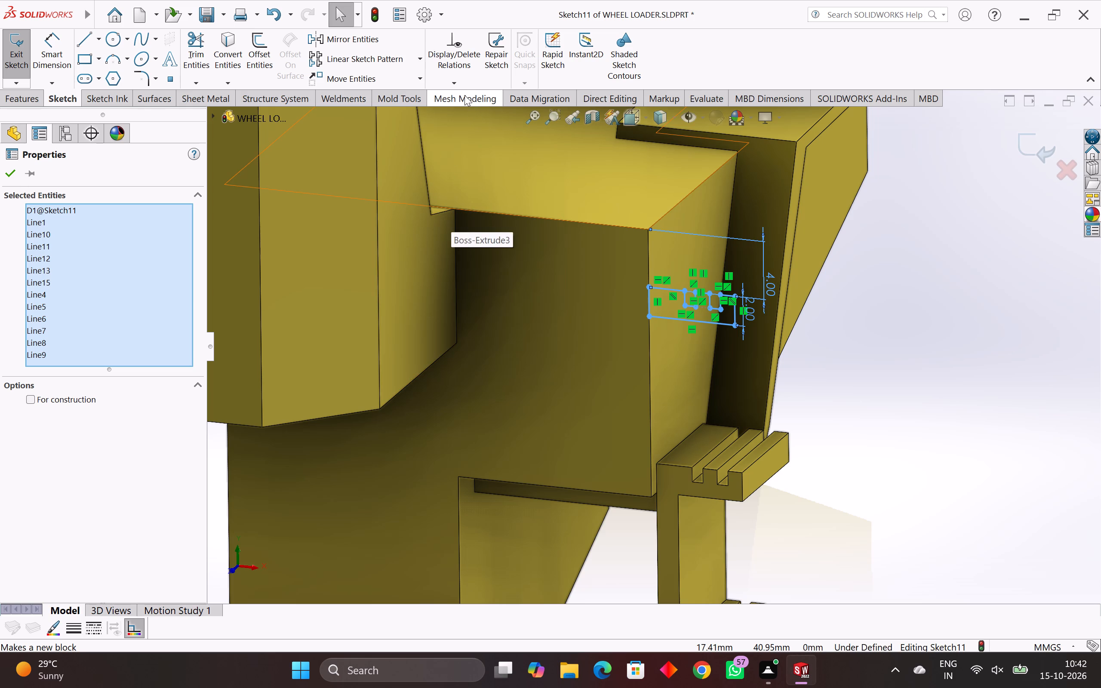
left_click(456, 86)
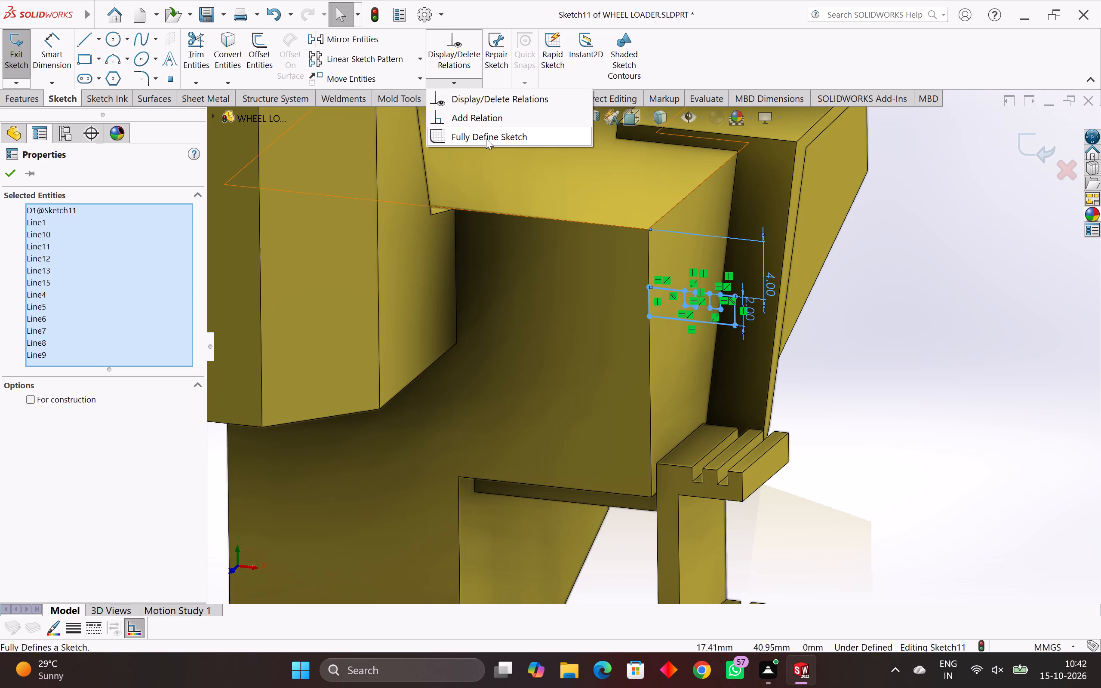
left_click(486, 138)
left_click(95, 404)
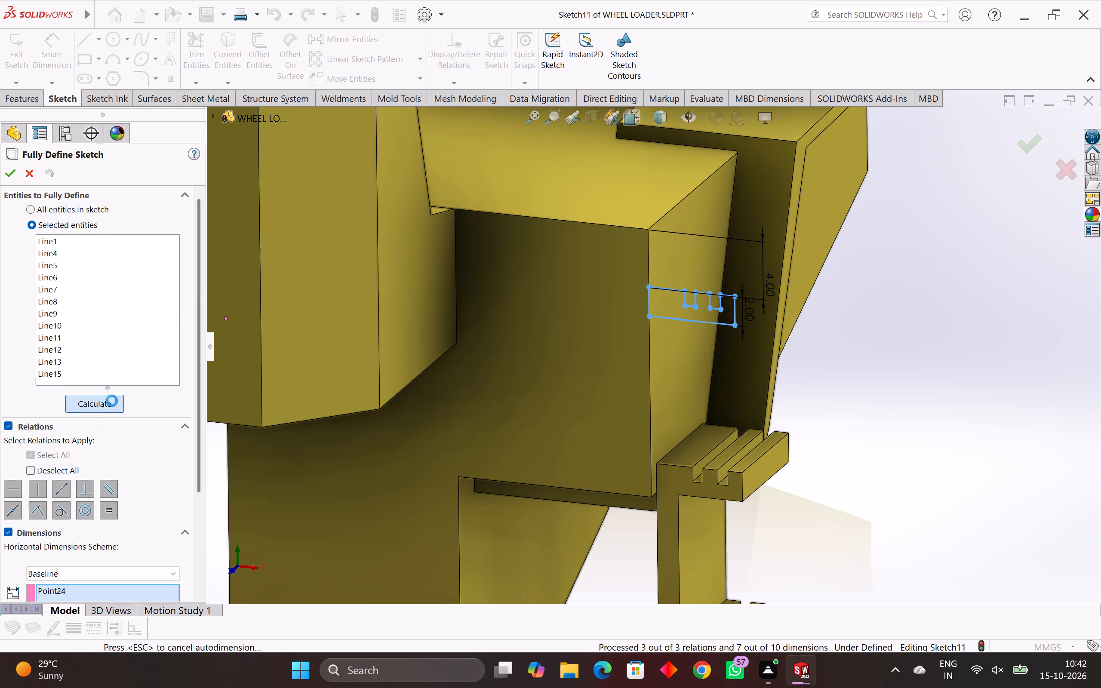
scroll(497, 410, "down", 2)
middle_click_drag(497, 411, 511, 416)
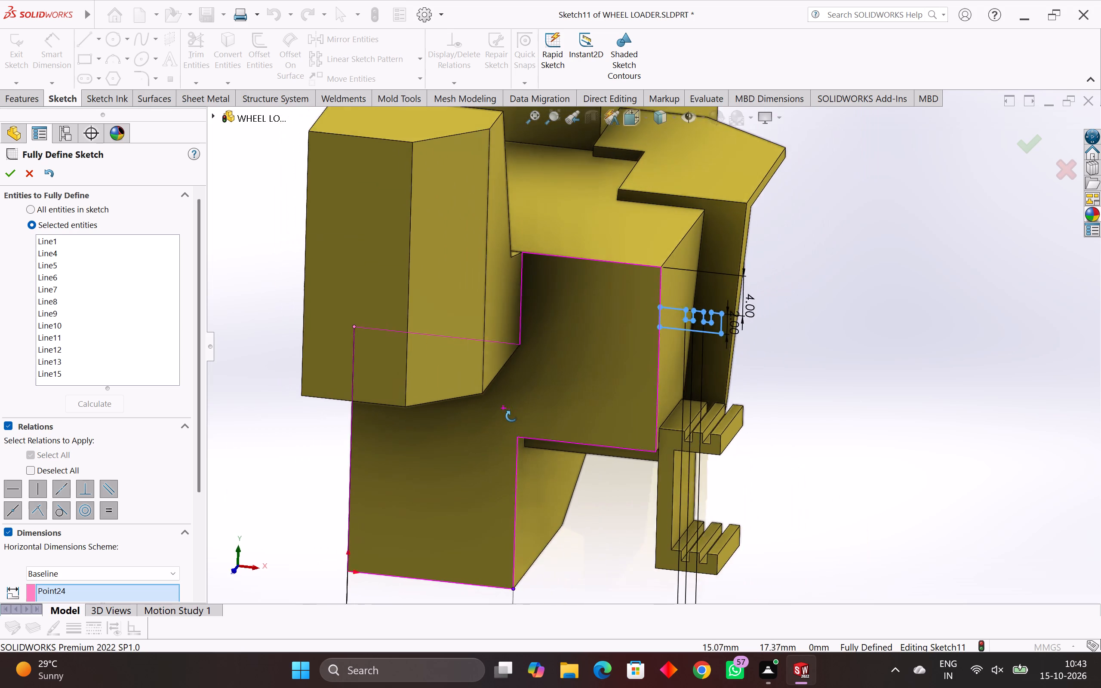
middle_click_drag(511, 416, 514, 417)
left_click_drag(14, 176, 1, 169)
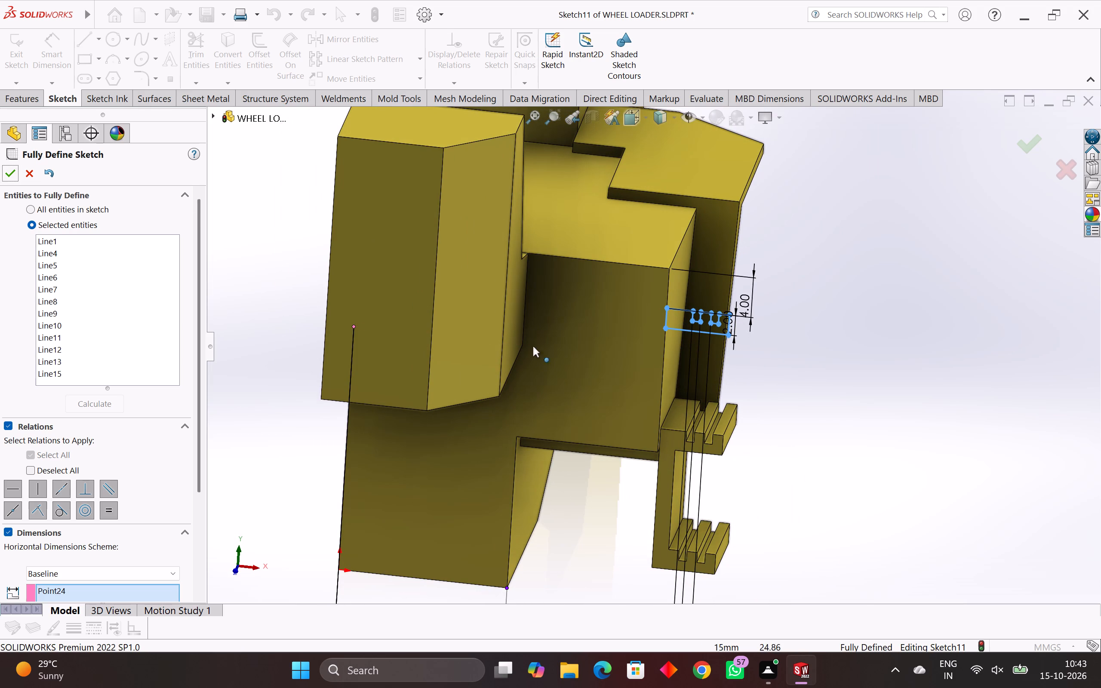
scroll(644, 370, "down", 3)
middle_click_drag(646, 370, 578, 369)
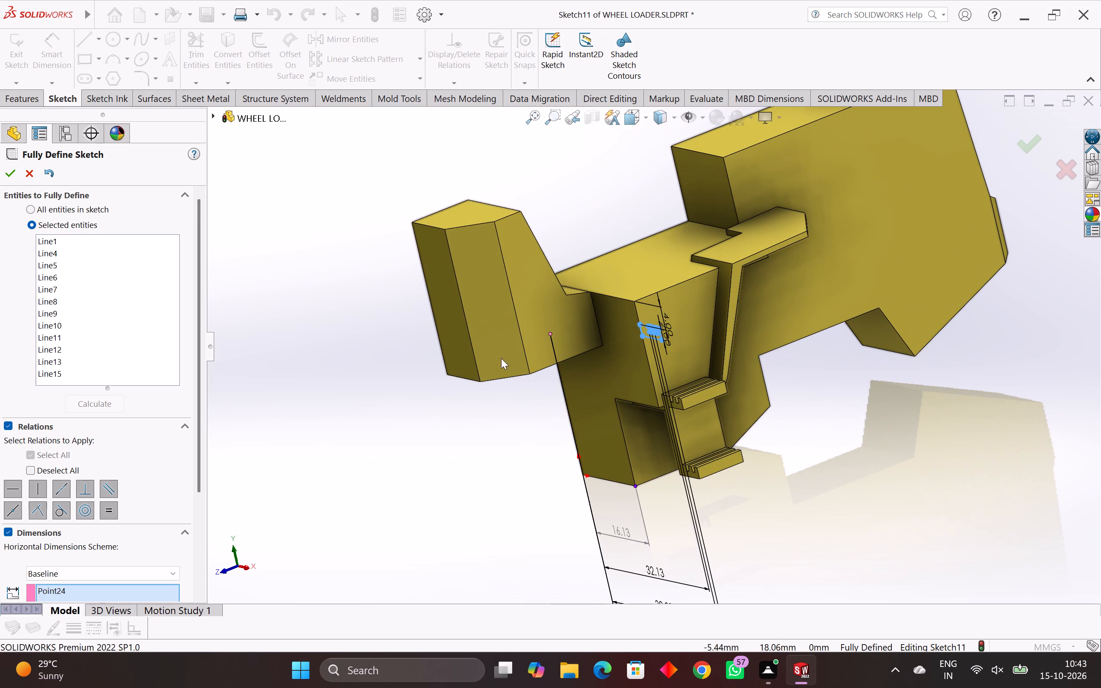
left_click(9, 172)
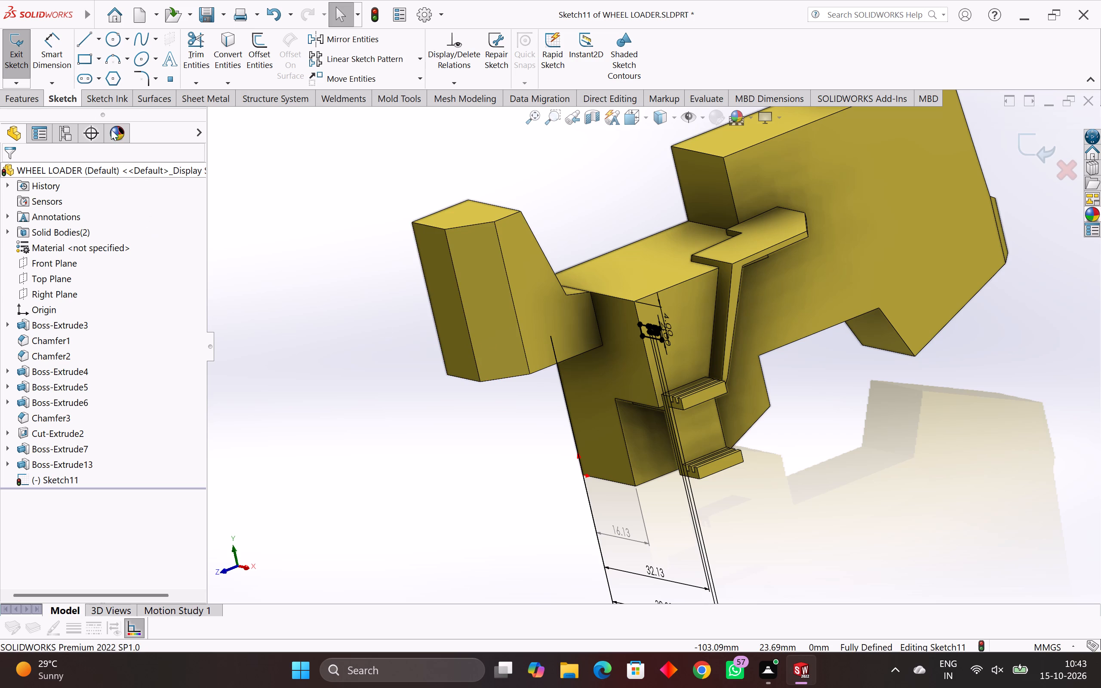
Begin an Extruded Cut of the bracket profile starting at a 1 mm offset from the sketch plane, with the offset direction reversed.
left_click(30, 99)
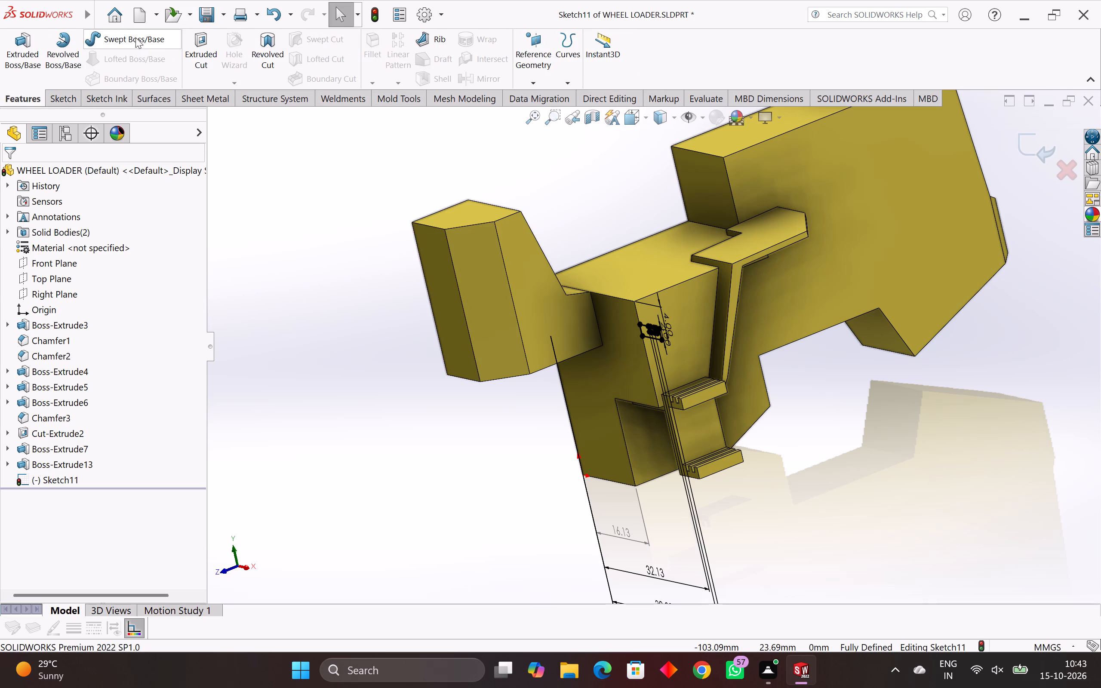
left_click(200, 43)
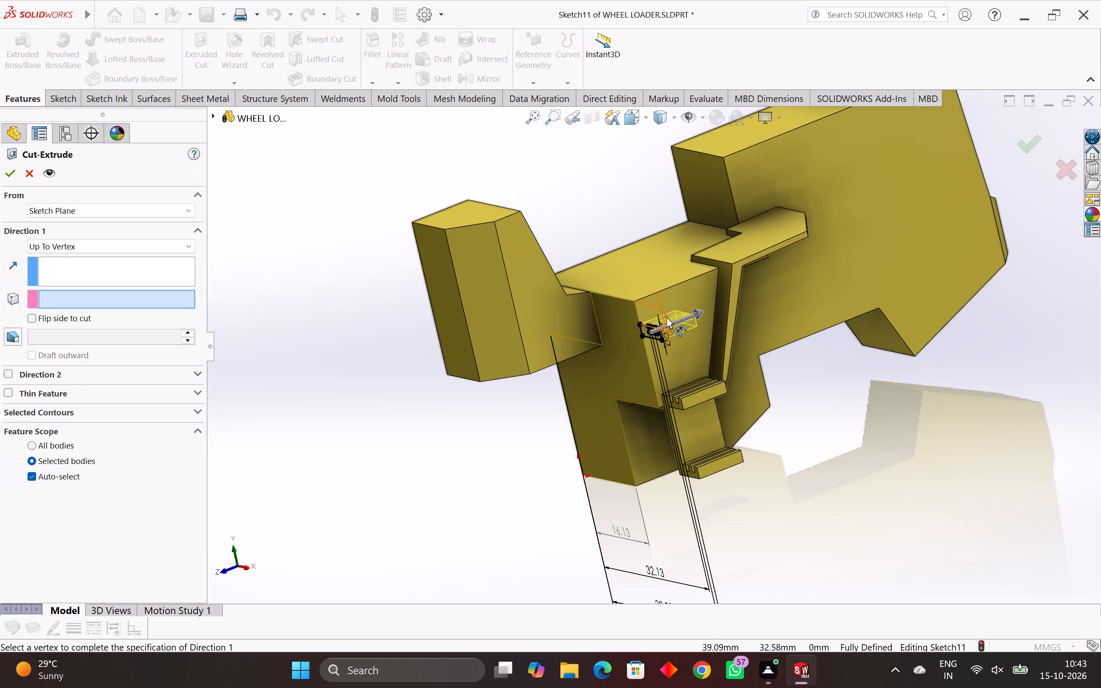
middle_click_drag(638, 370, 618, 417)
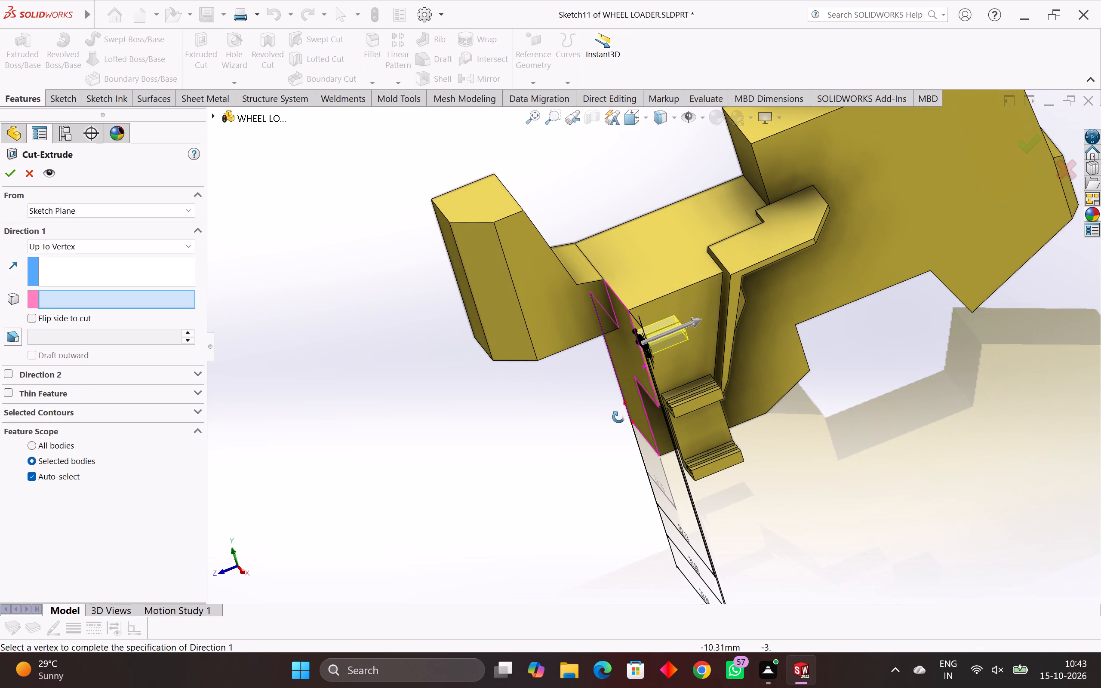
middle_click_drag(618, 417, 618, 419)
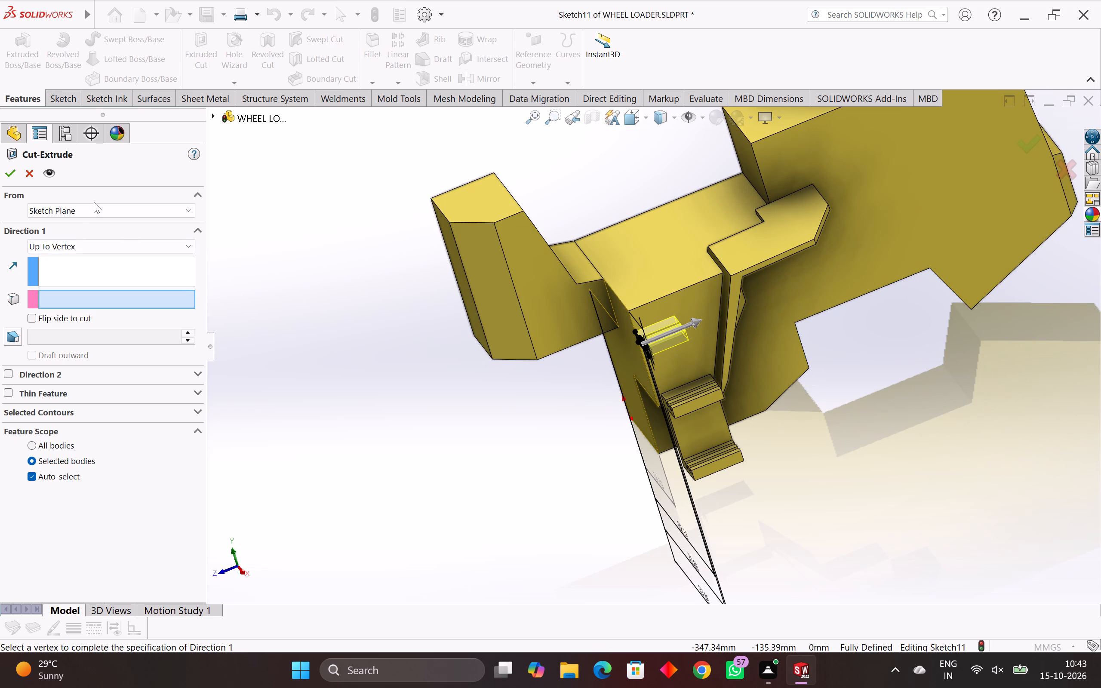
left_click(85, 217)
left_click(71, 261)
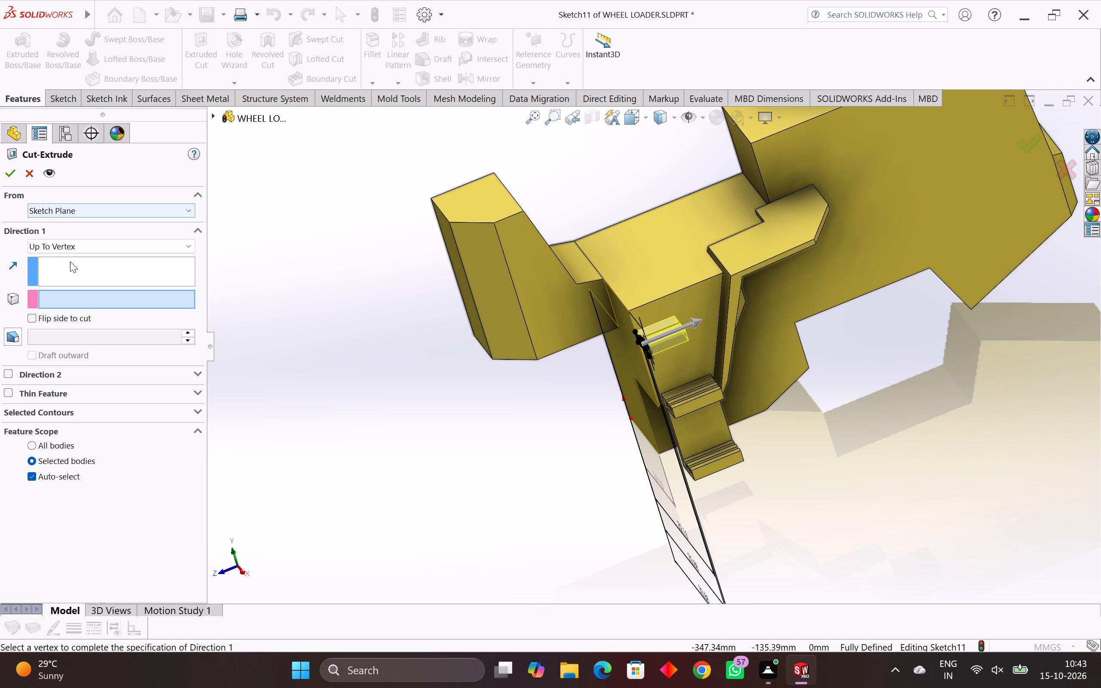
left_click(78, 215)
left_click(74, 263)
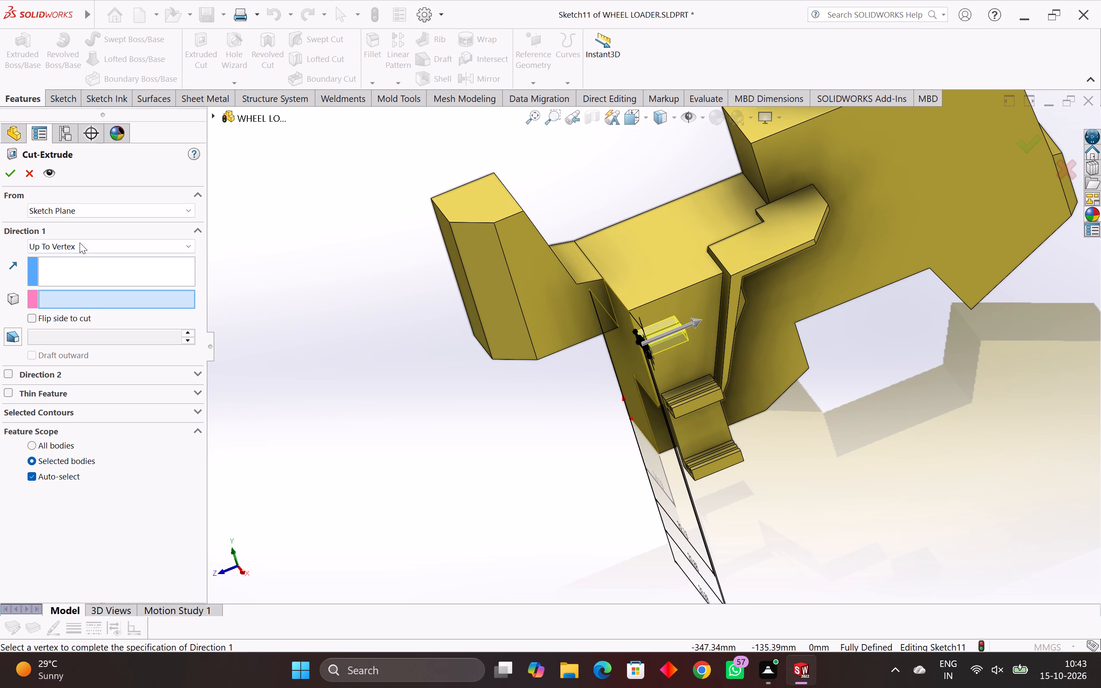
left_click(88, 217)
left_click(81, 255)
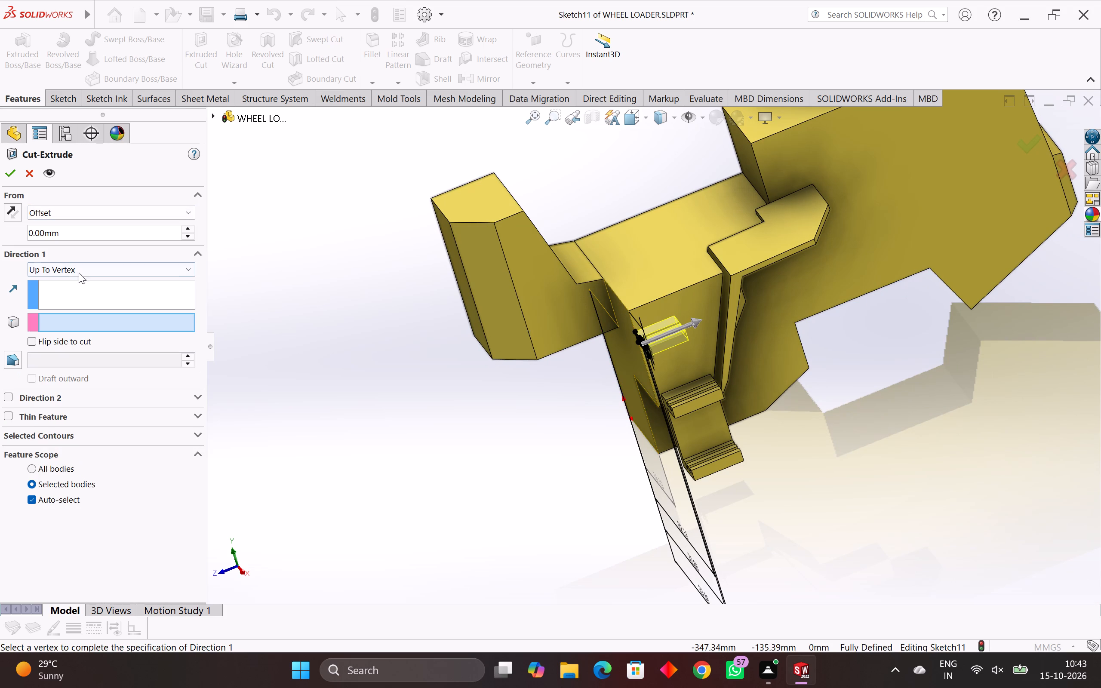
left_click_drag(81, 233, 0, 245)
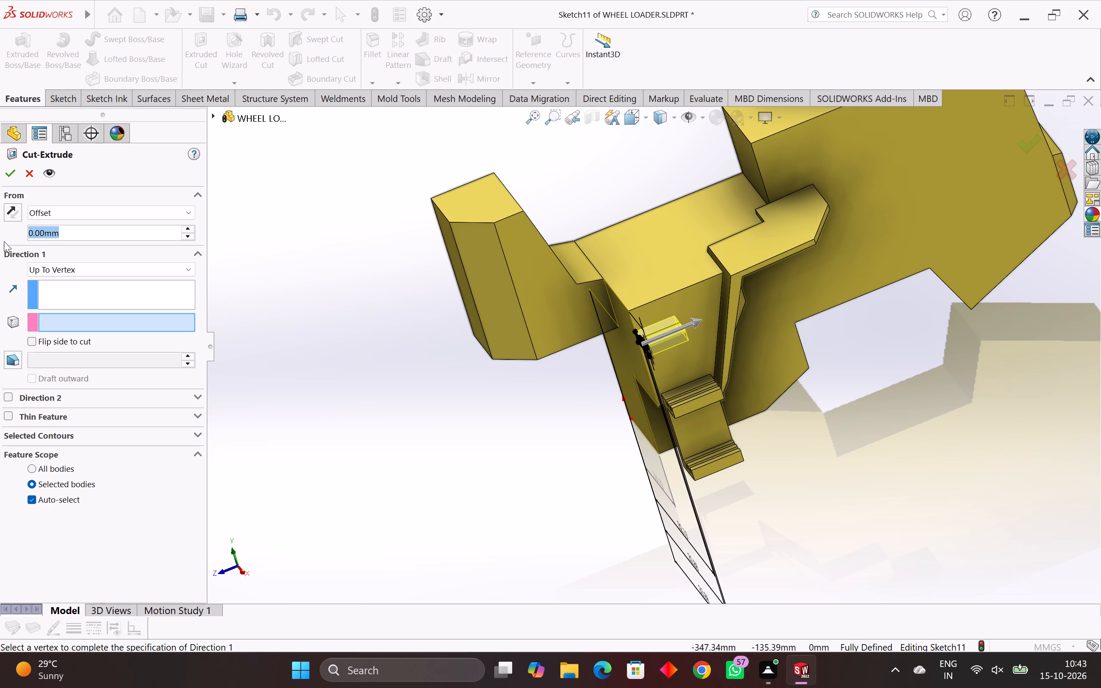
key("1")
key("Return")
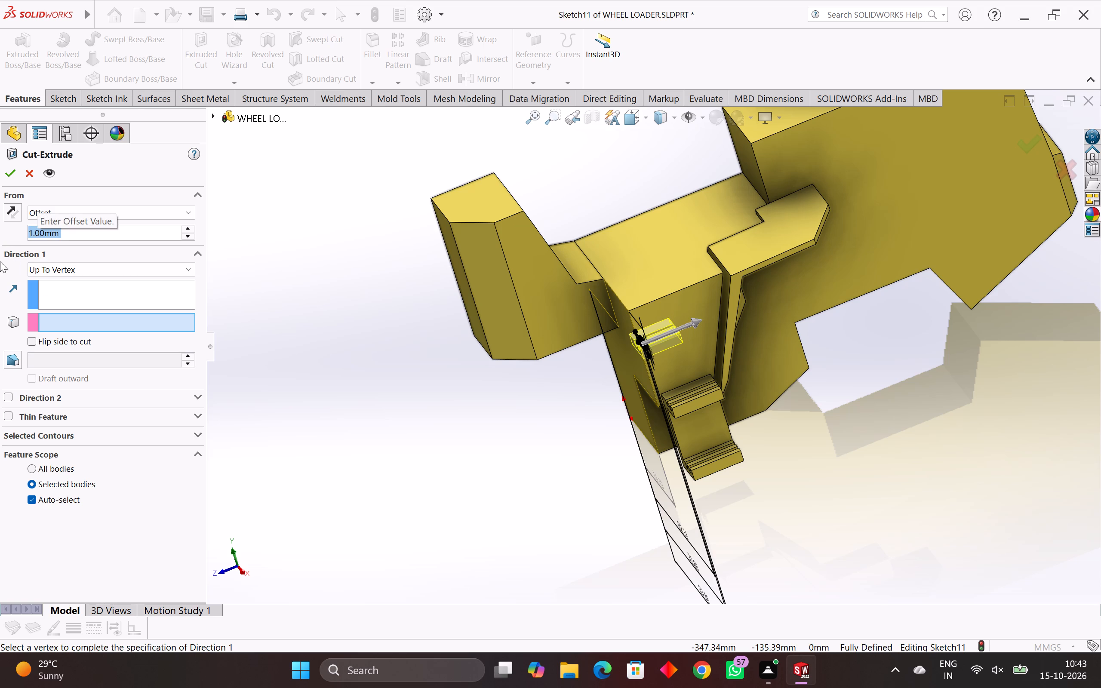
left_click(5, 208)
scroll(44, 334, "up", 2)
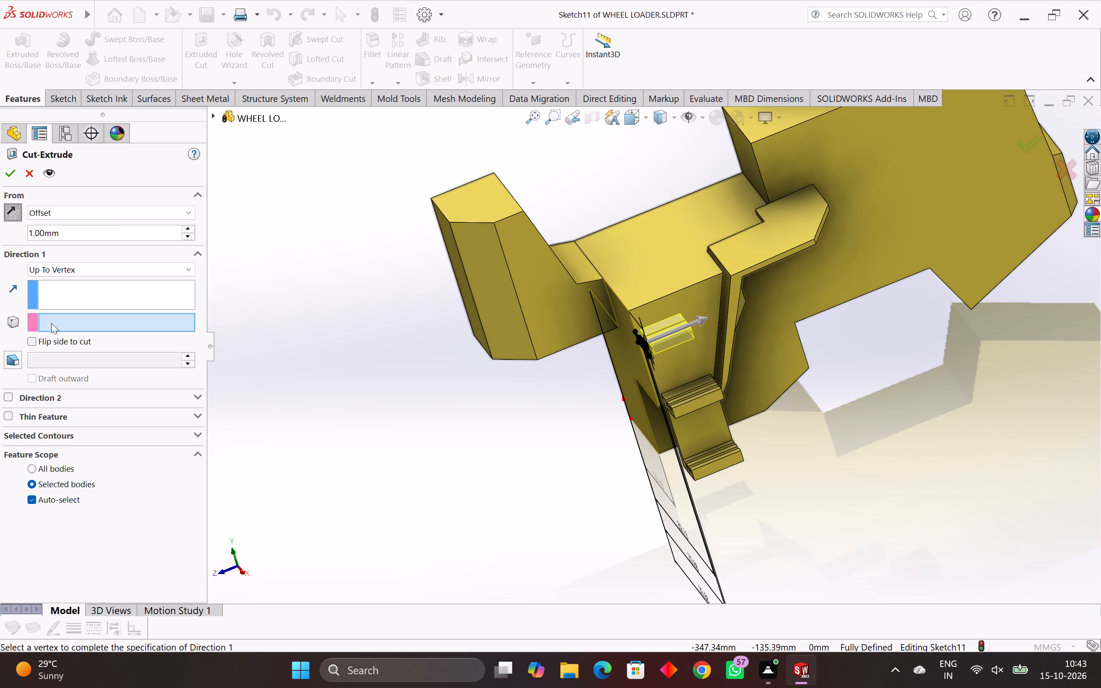
Set the cut's first direction to Blind with a depth of 13 mm and apply the cut.
left_click(106, 273)
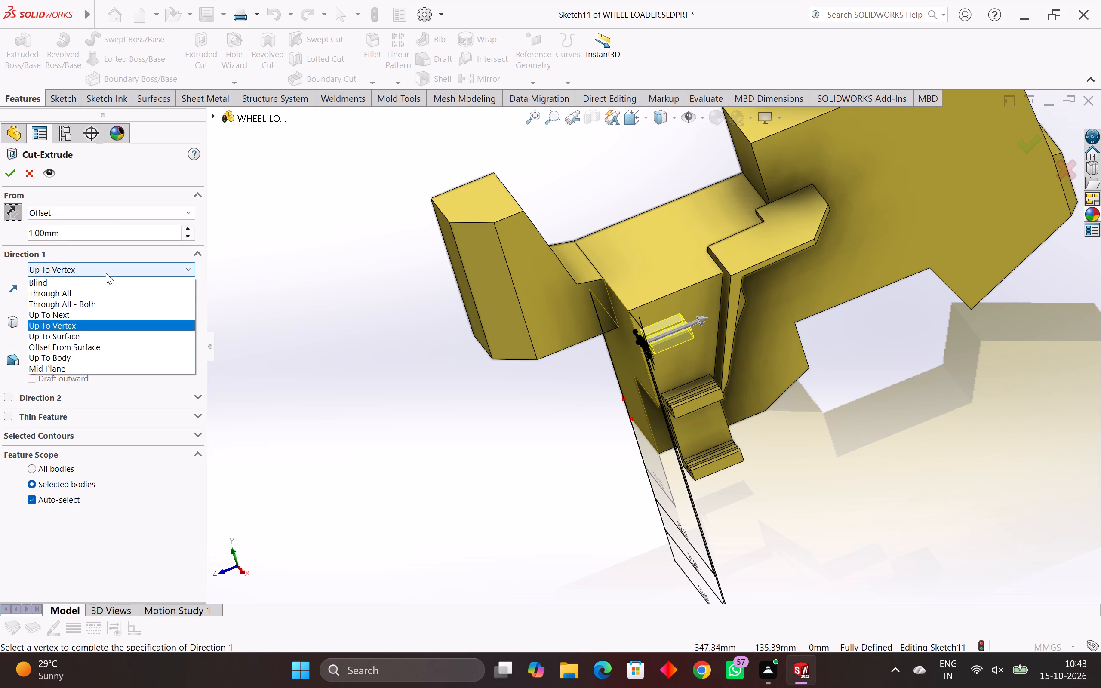
left_click(100, 286)
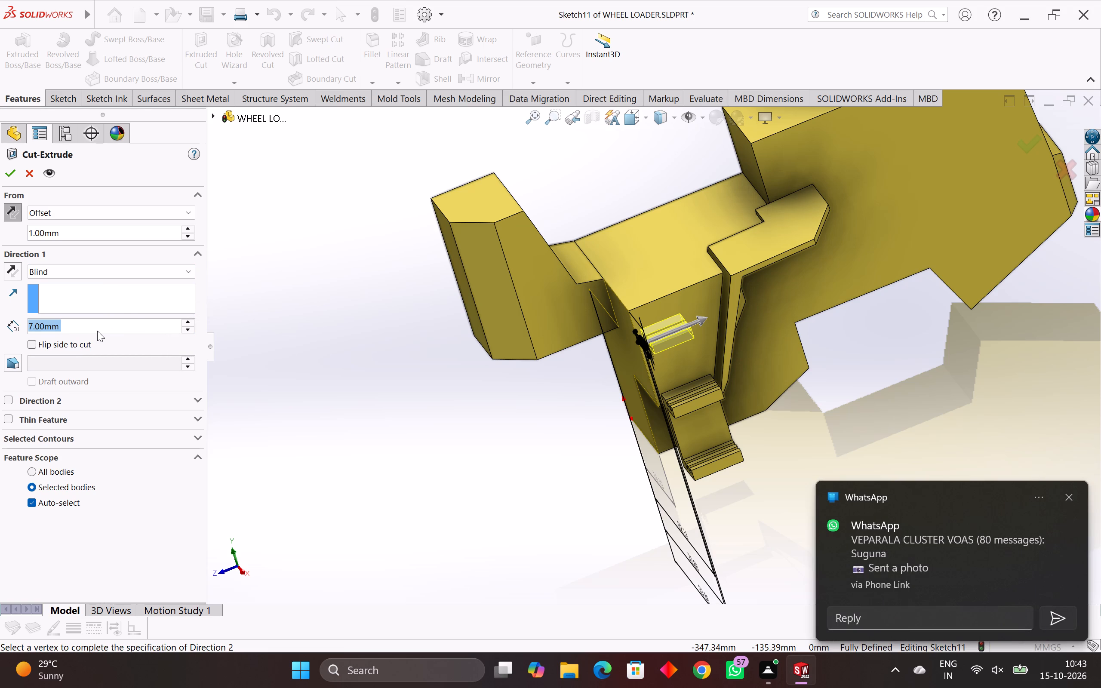
type("13")
key("Return")
scroll(164, 359, "down", 1)
middle_click_drag(706, 493, 671, 486)
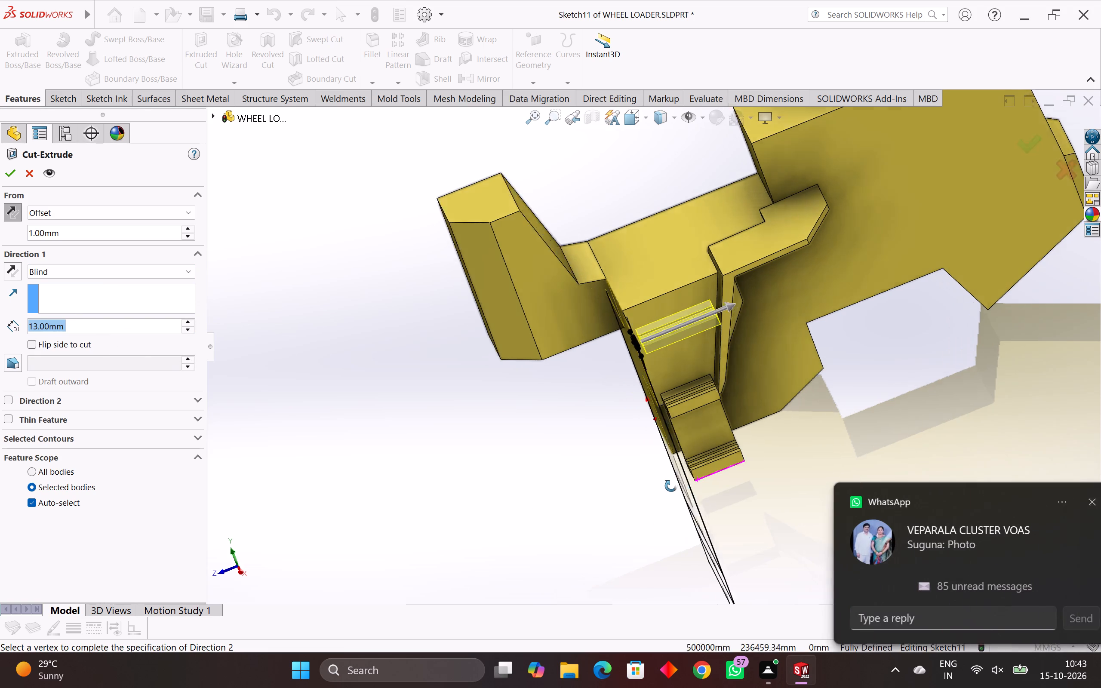
middle_click_drag(671, 486, 674, 480)
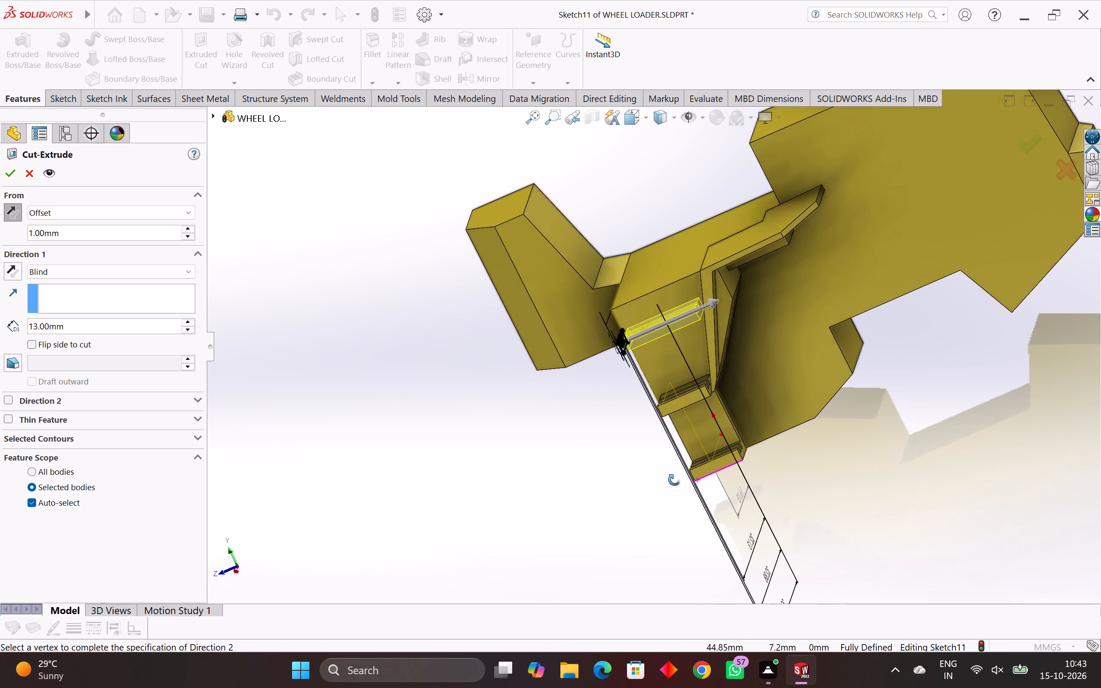
middle_click_drag(674, 480, 686, 480)
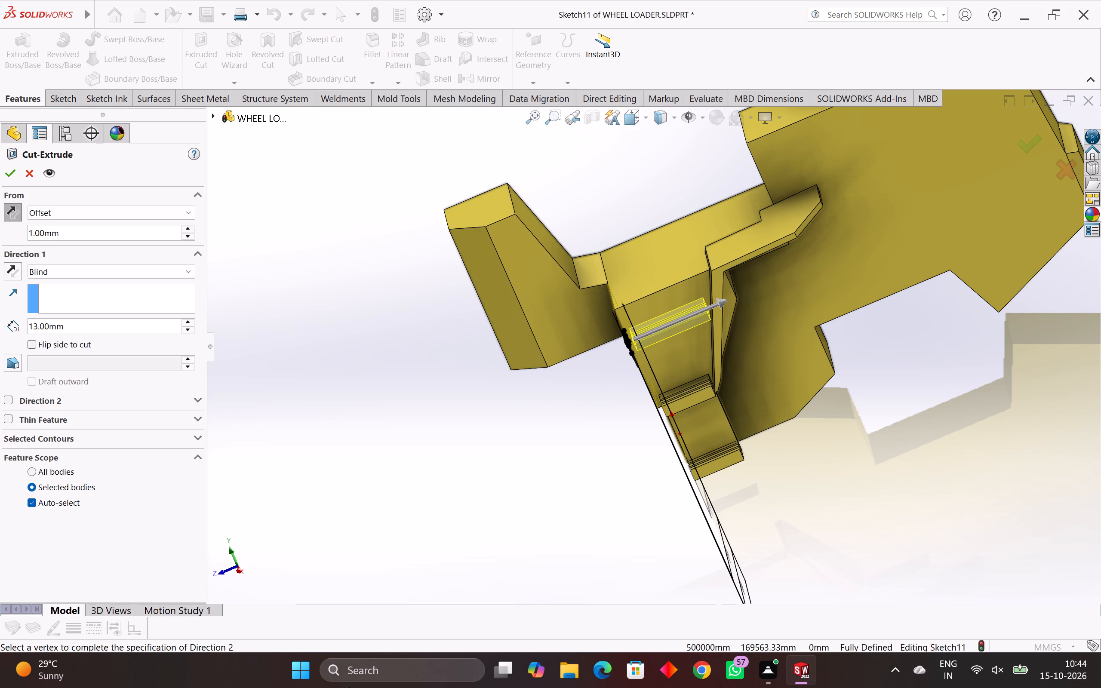
key("Return")
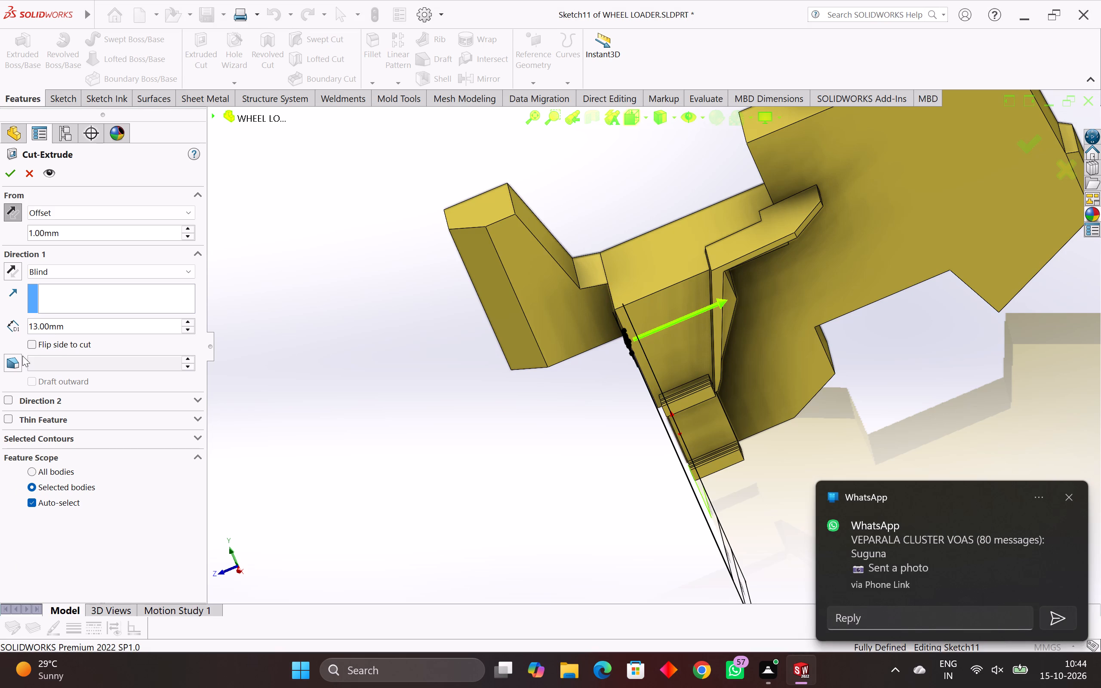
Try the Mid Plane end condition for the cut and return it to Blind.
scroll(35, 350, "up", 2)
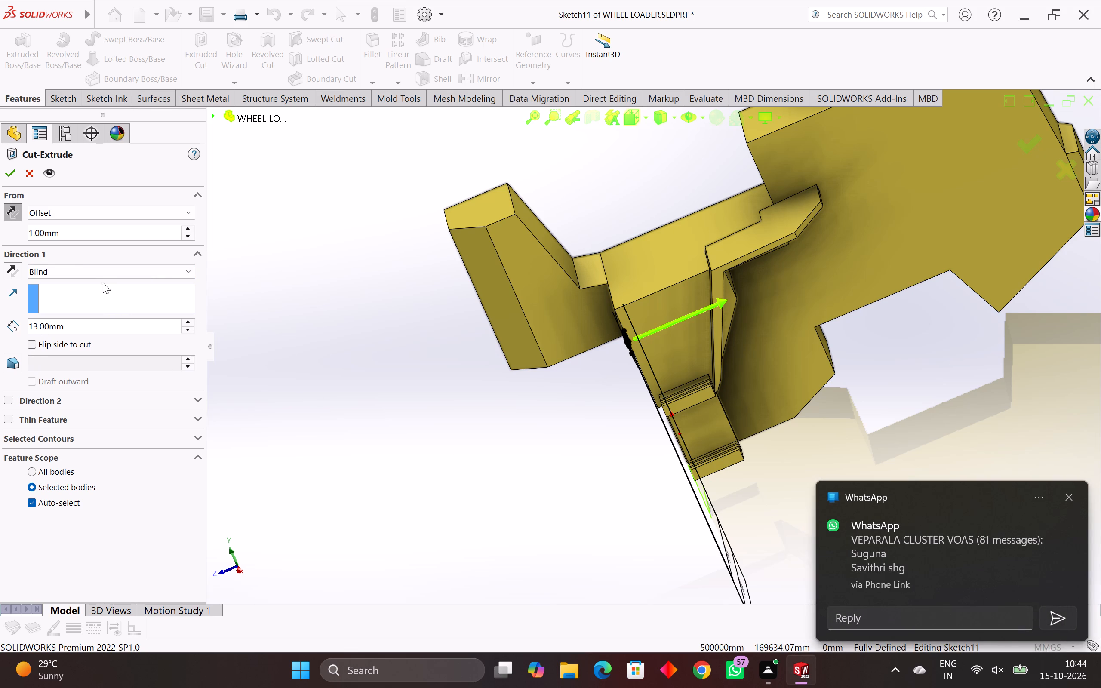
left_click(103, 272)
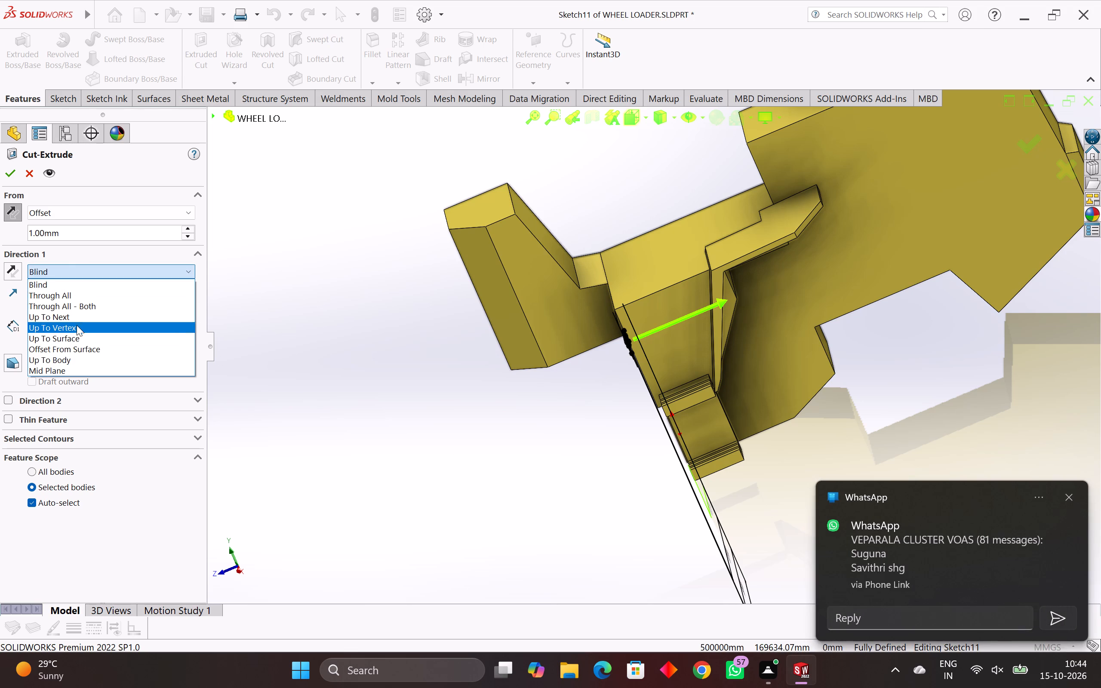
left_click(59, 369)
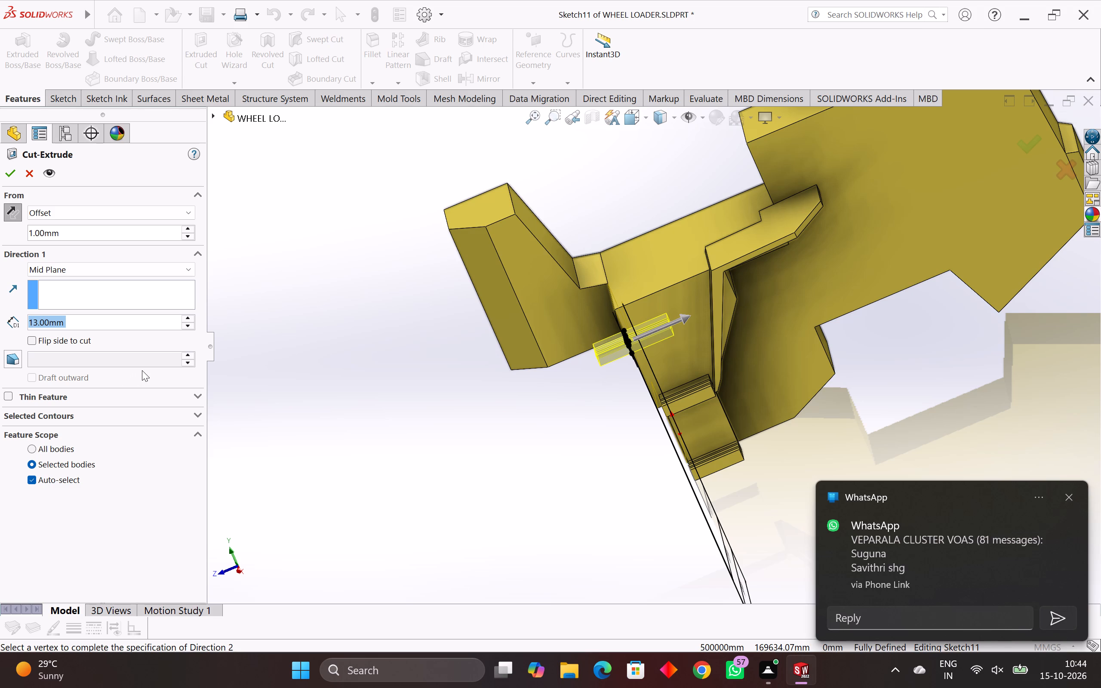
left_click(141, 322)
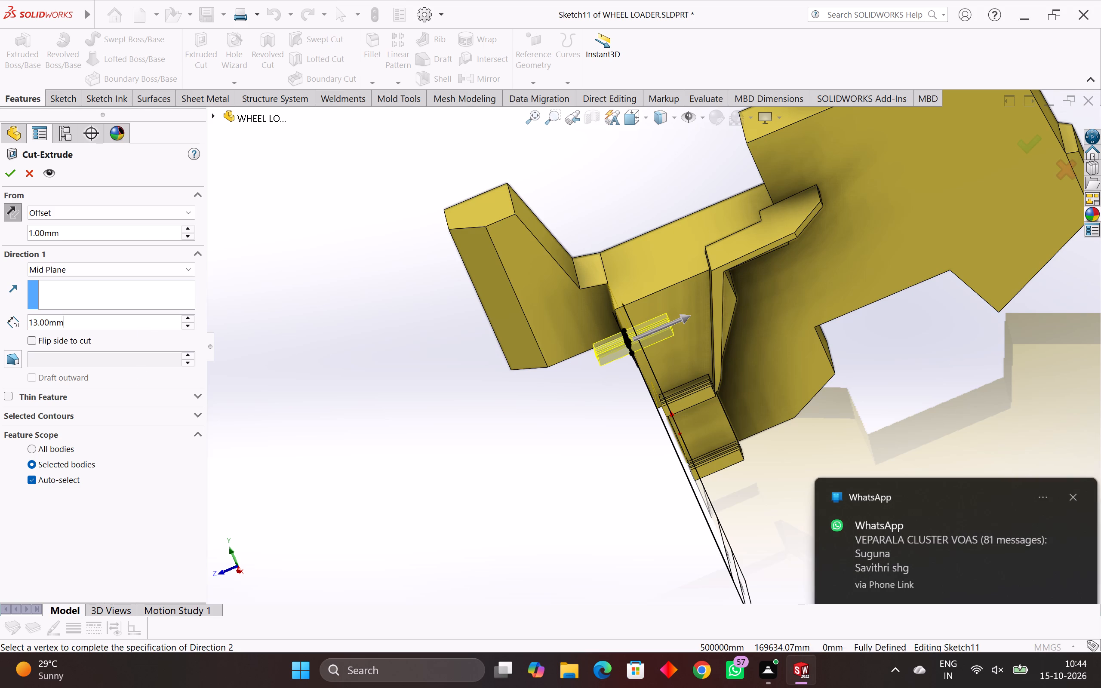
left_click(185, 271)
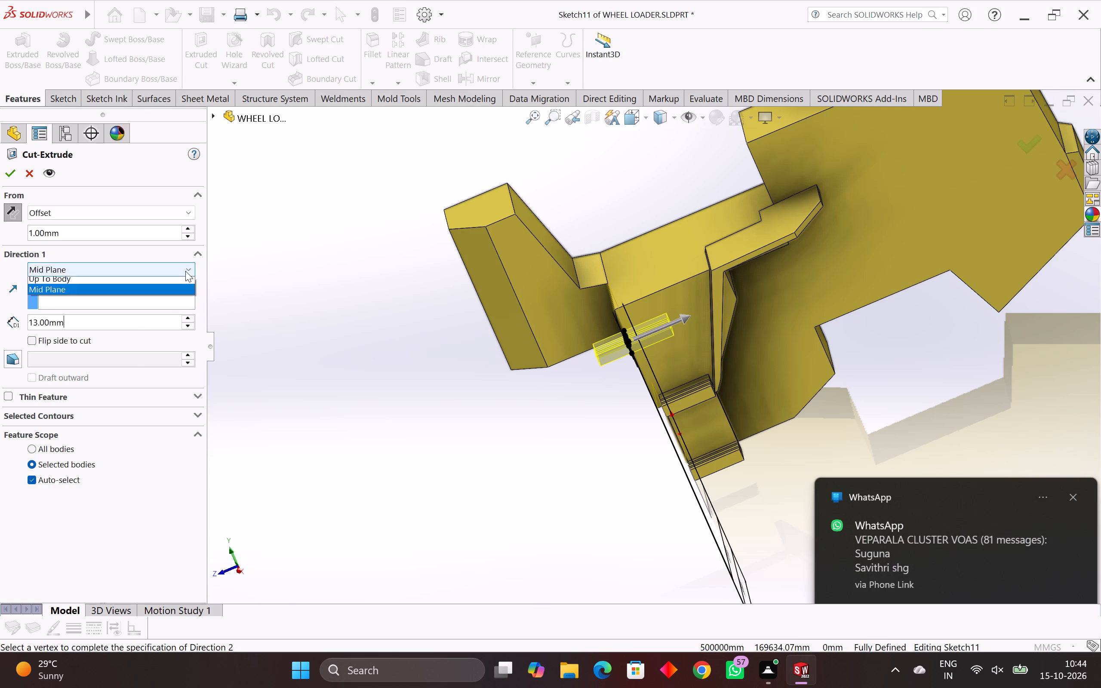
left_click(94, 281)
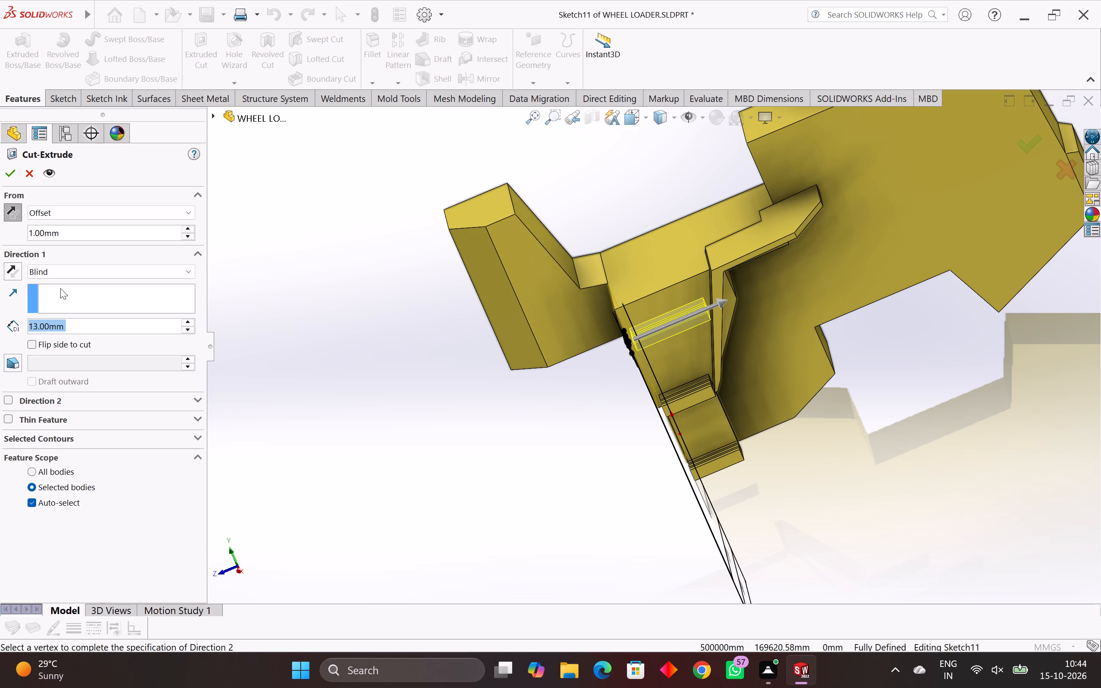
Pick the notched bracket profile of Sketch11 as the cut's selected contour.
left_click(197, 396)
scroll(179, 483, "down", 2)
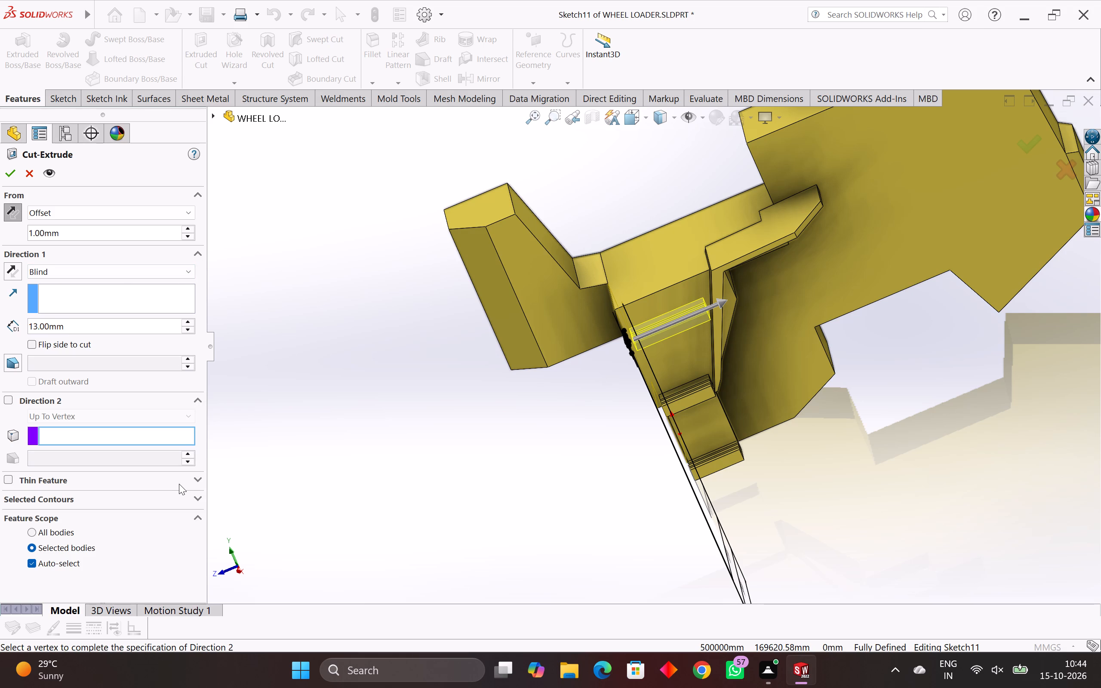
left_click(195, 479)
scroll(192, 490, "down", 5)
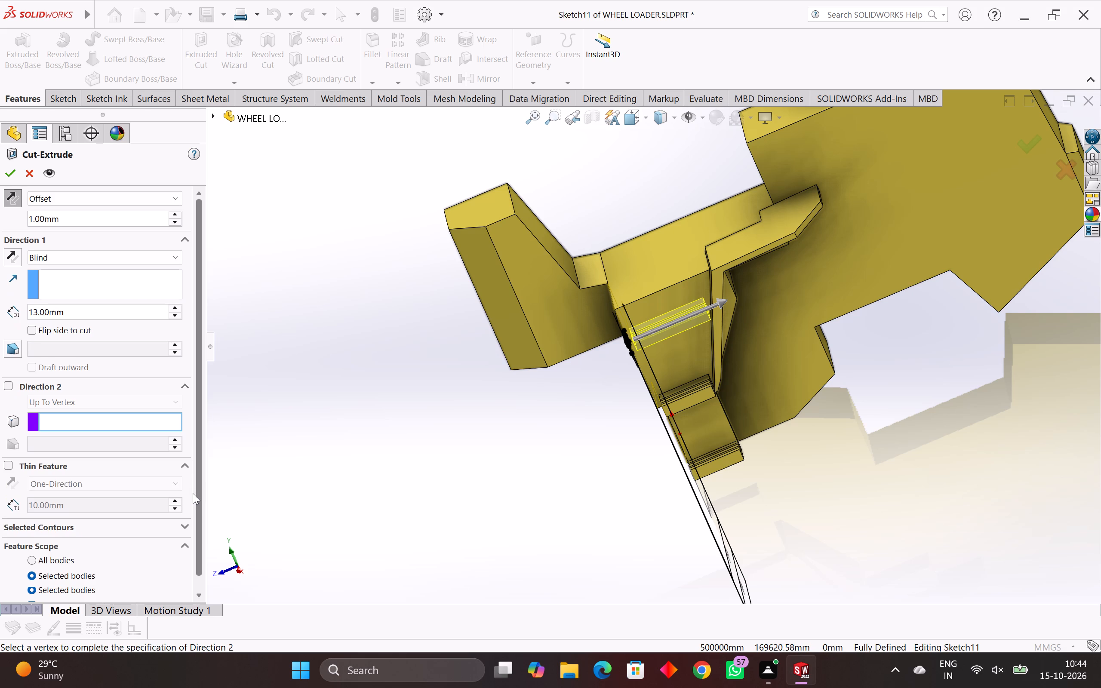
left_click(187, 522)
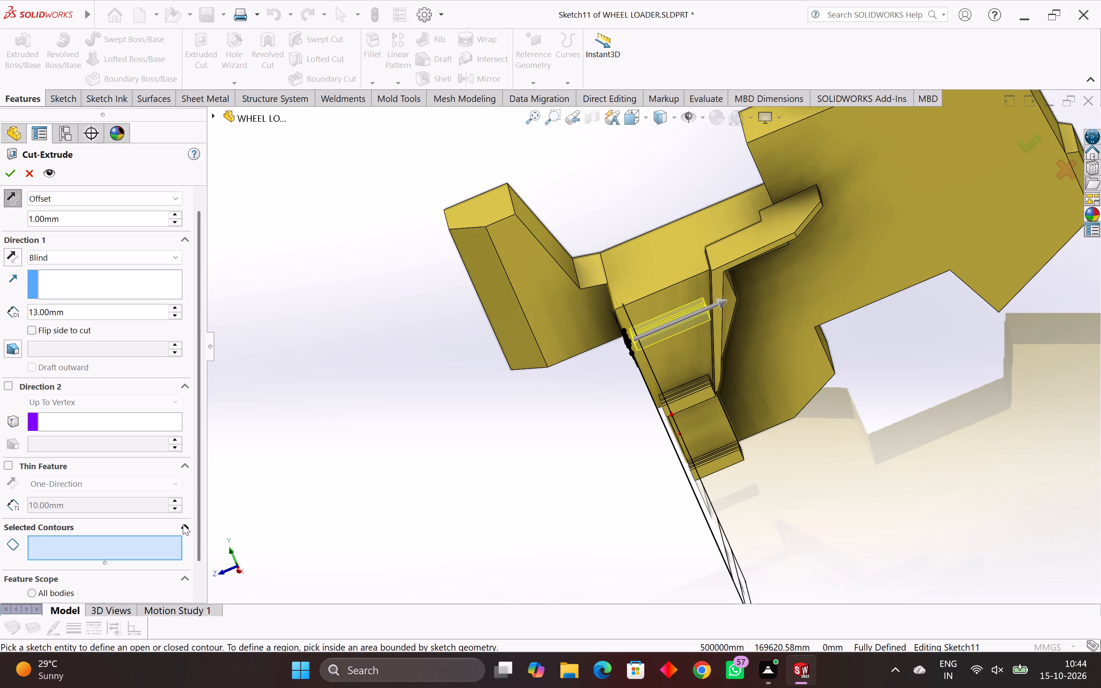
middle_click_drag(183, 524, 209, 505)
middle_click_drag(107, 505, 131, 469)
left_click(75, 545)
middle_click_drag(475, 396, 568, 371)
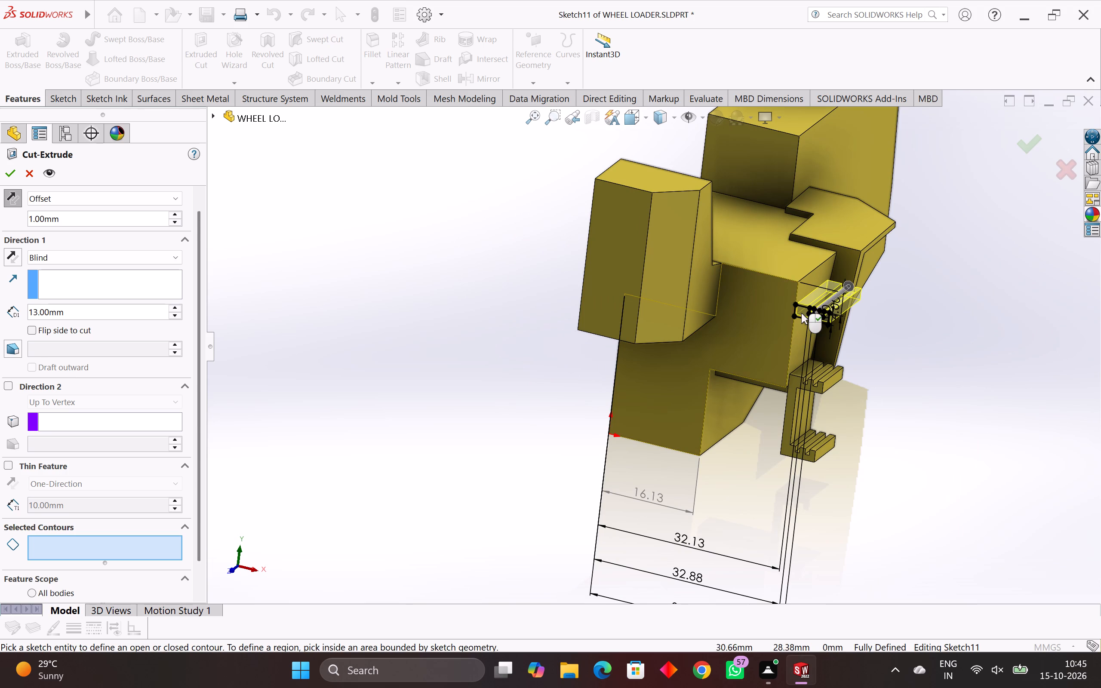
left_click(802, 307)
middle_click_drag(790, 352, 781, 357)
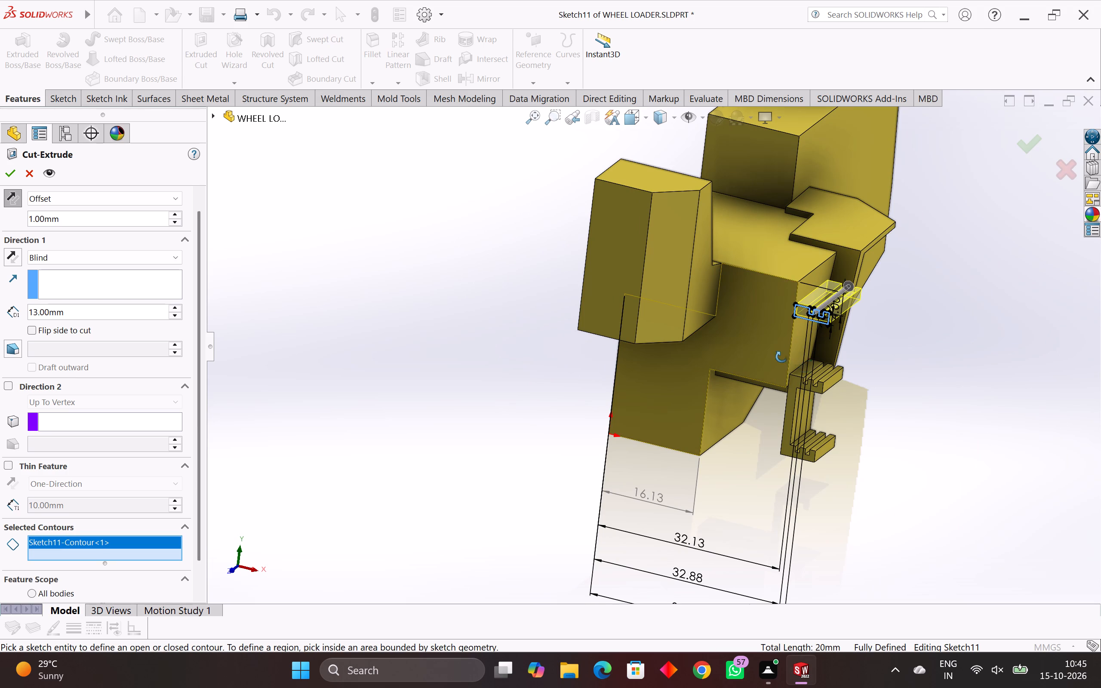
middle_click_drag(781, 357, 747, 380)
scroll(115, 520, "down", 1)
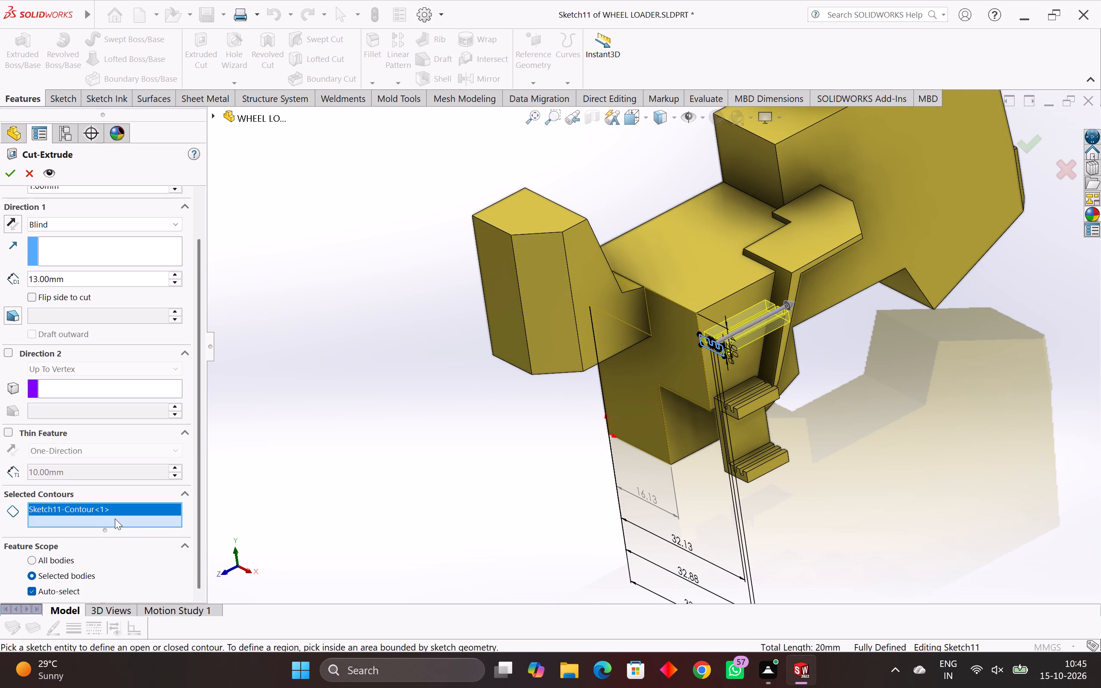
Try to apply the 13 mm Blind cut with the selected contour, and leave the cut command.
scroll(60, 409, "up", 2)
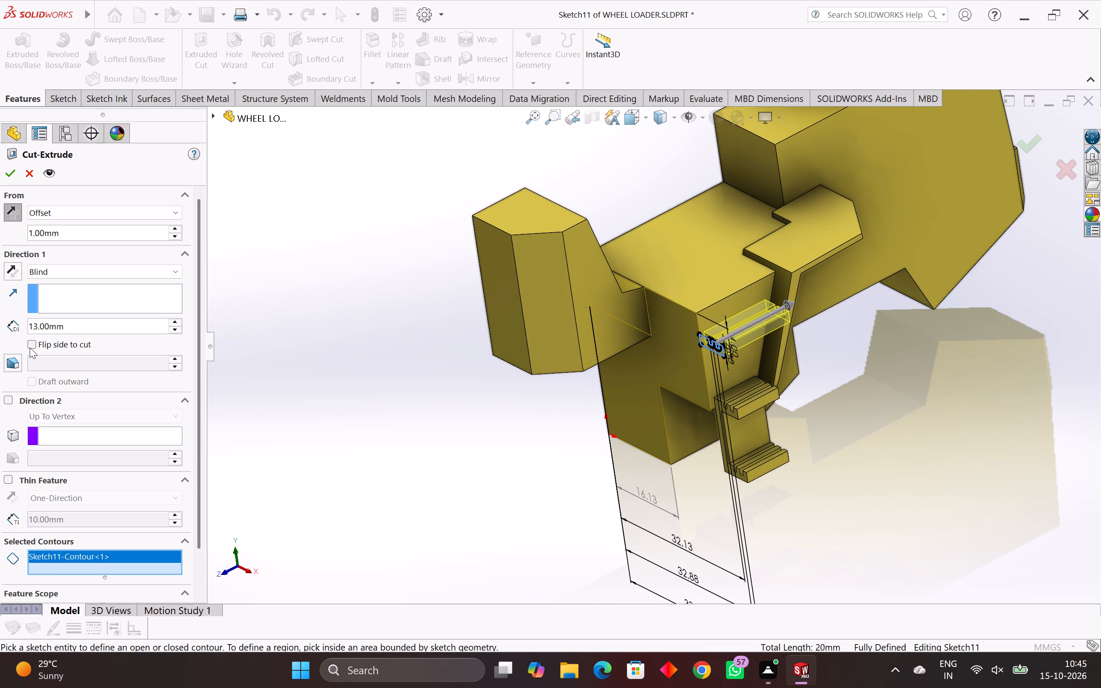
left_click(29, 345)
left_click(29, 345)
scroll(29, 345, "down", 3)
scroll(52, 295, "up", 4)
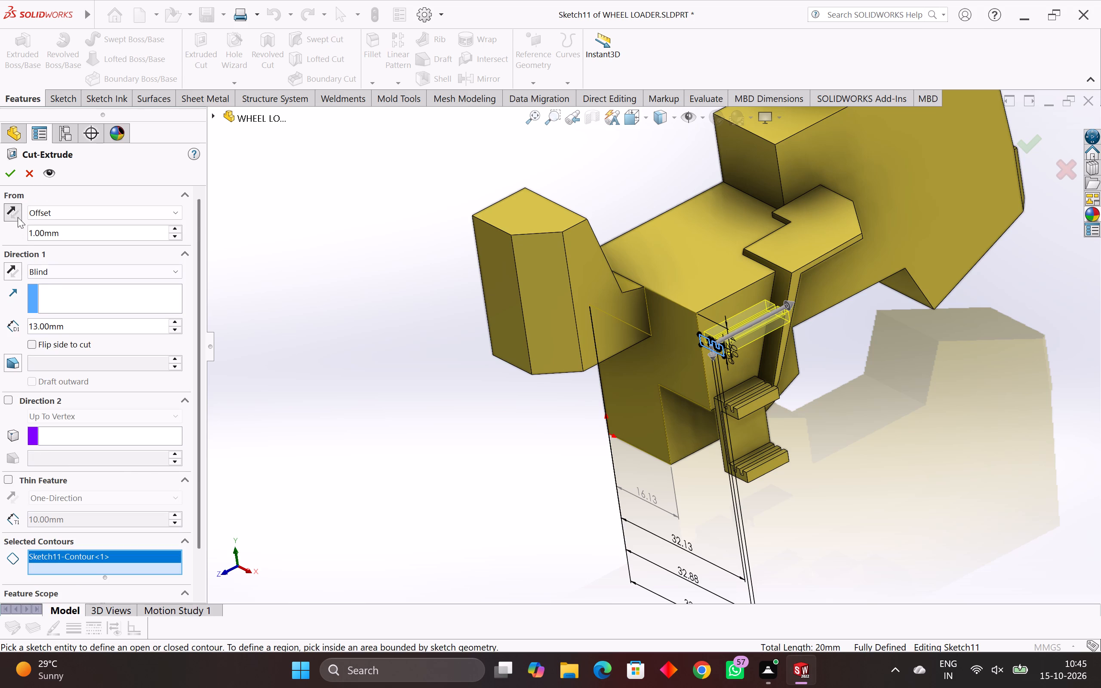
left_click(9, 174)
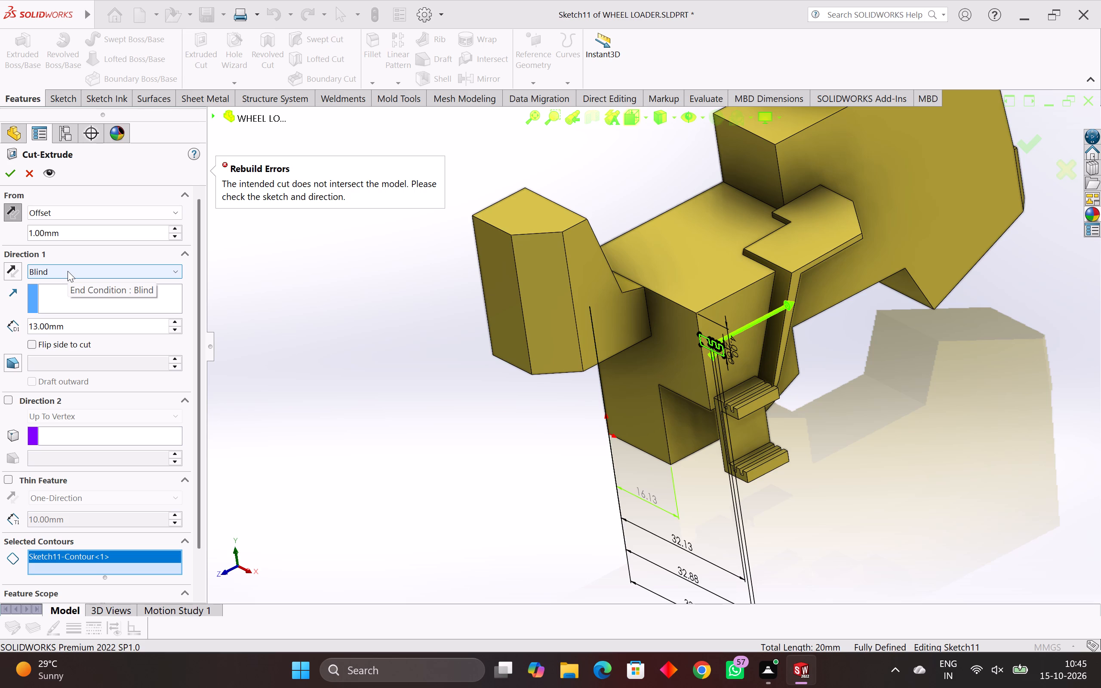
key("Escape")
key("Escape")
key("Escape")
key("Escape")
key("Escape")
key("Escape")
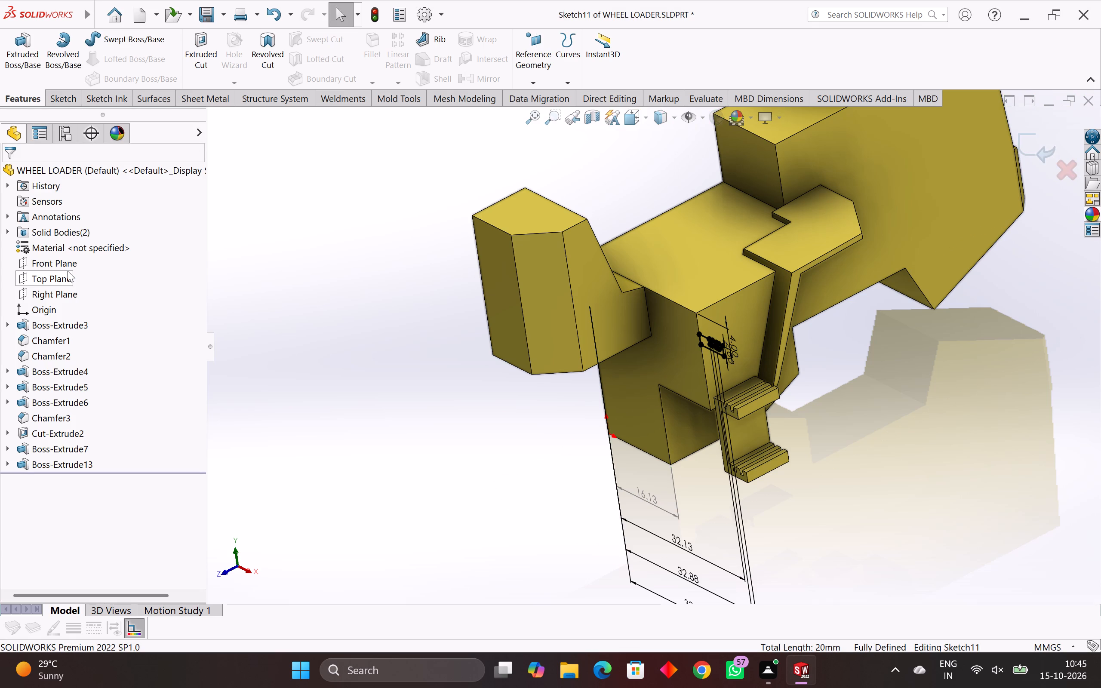
Begin an Extruded Boss of the notched bracket profile, starting at a 1 mm offset from the sketch plane.
scroll(715, 362, "up", 4)
middle_click_drag(725, 356, 708, 356)
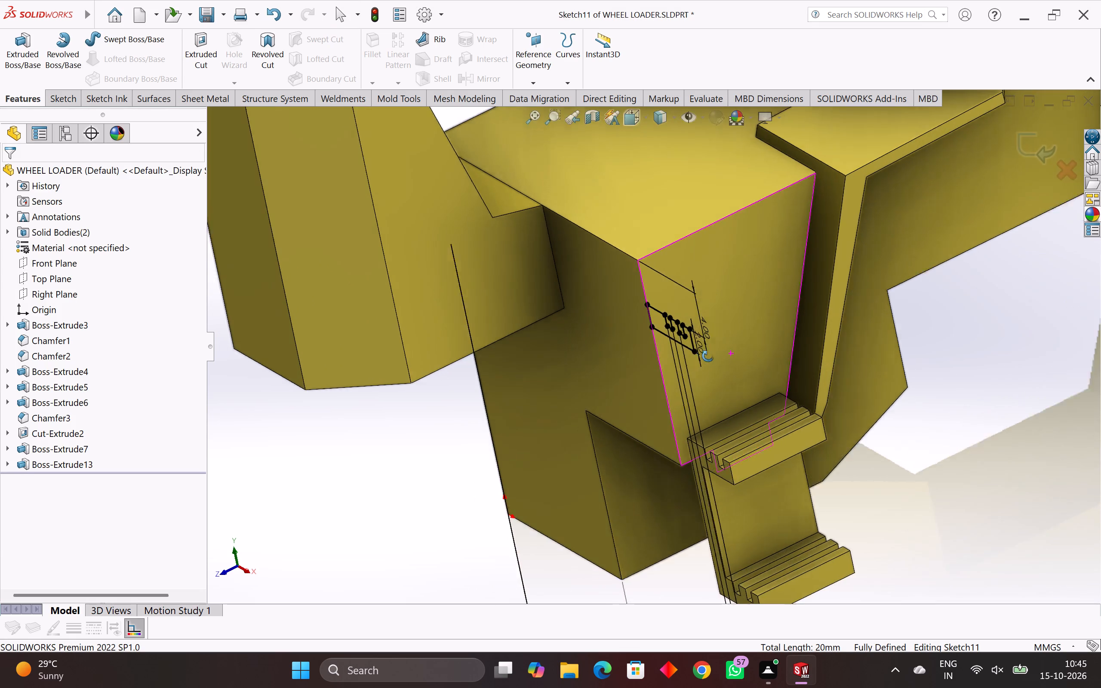
middle_click_drag(708, 356, 681, 395)
scroll(681, 395, "up", 1)
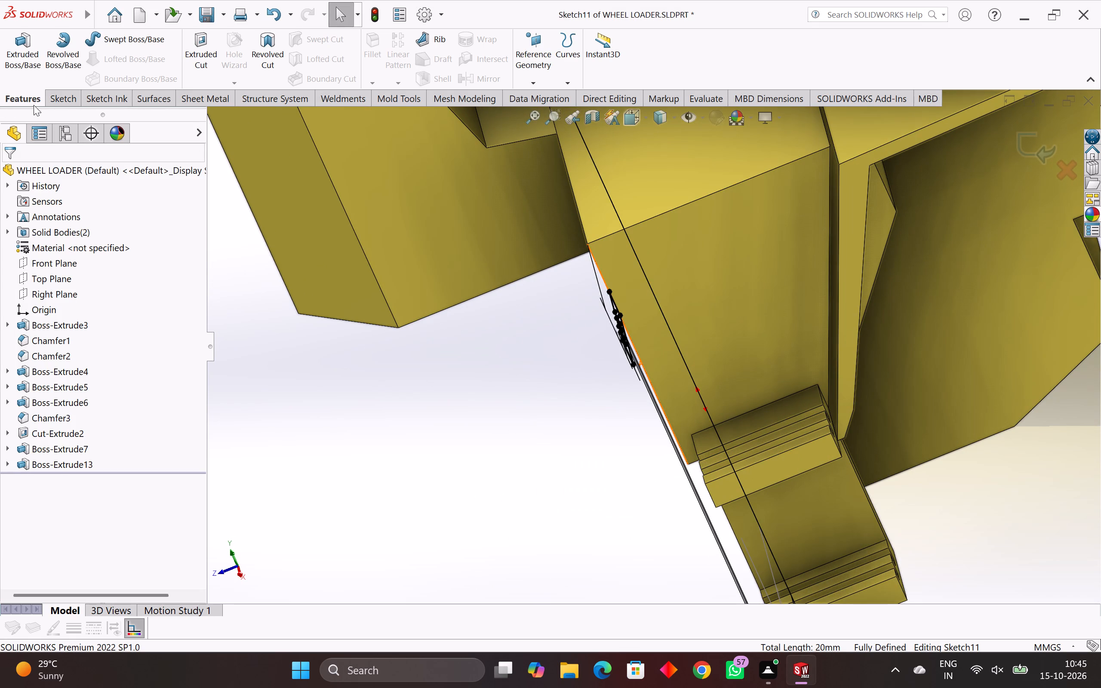
left_click(12, 50)
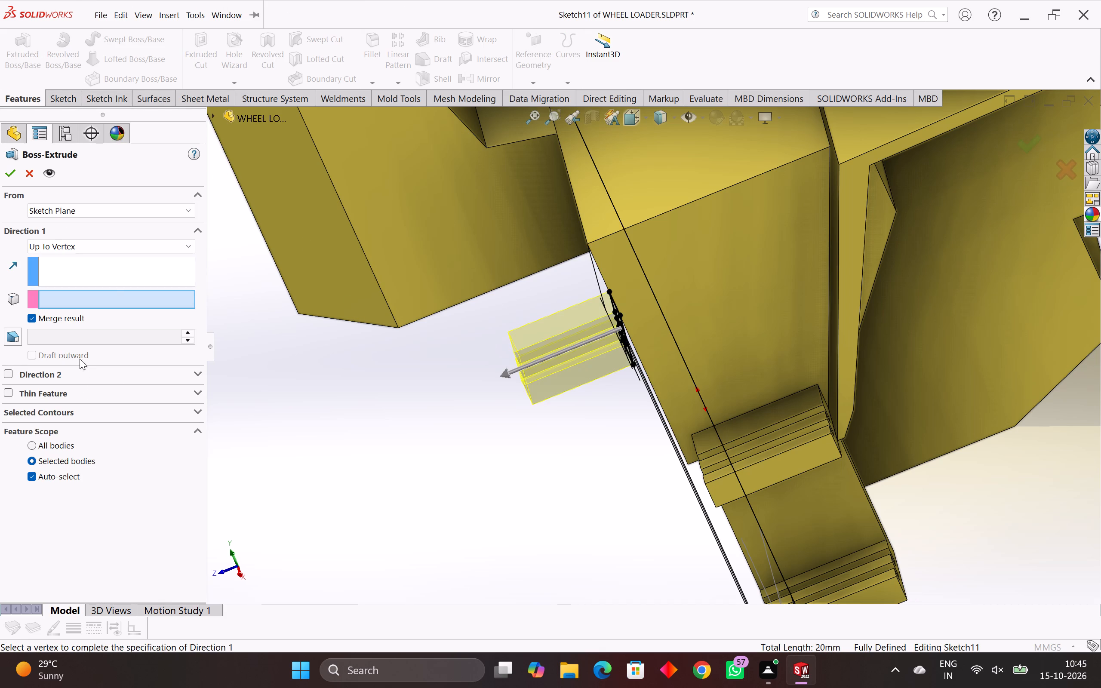
left_click(141, 244)
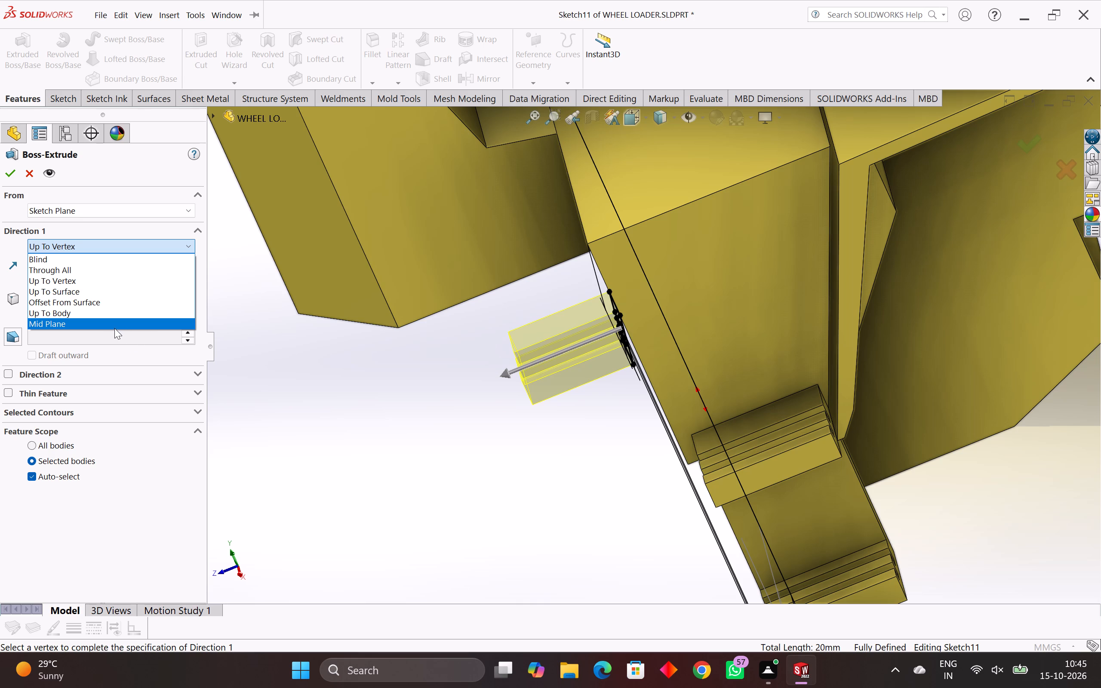
left_click(92, 304)
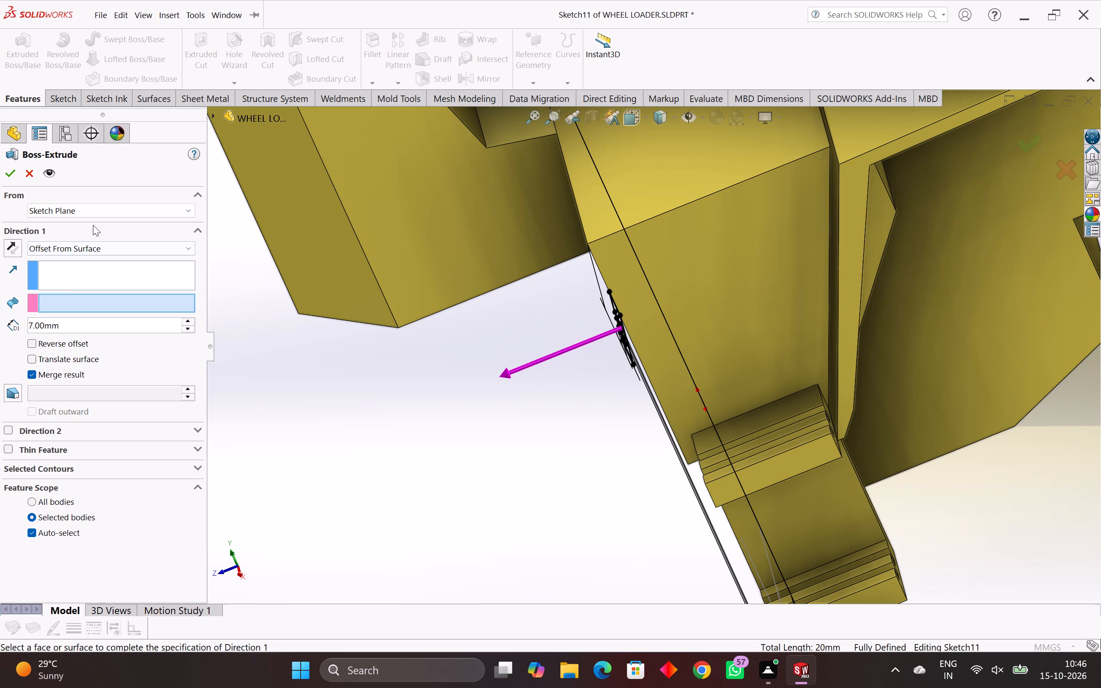
left_click(105, 213)
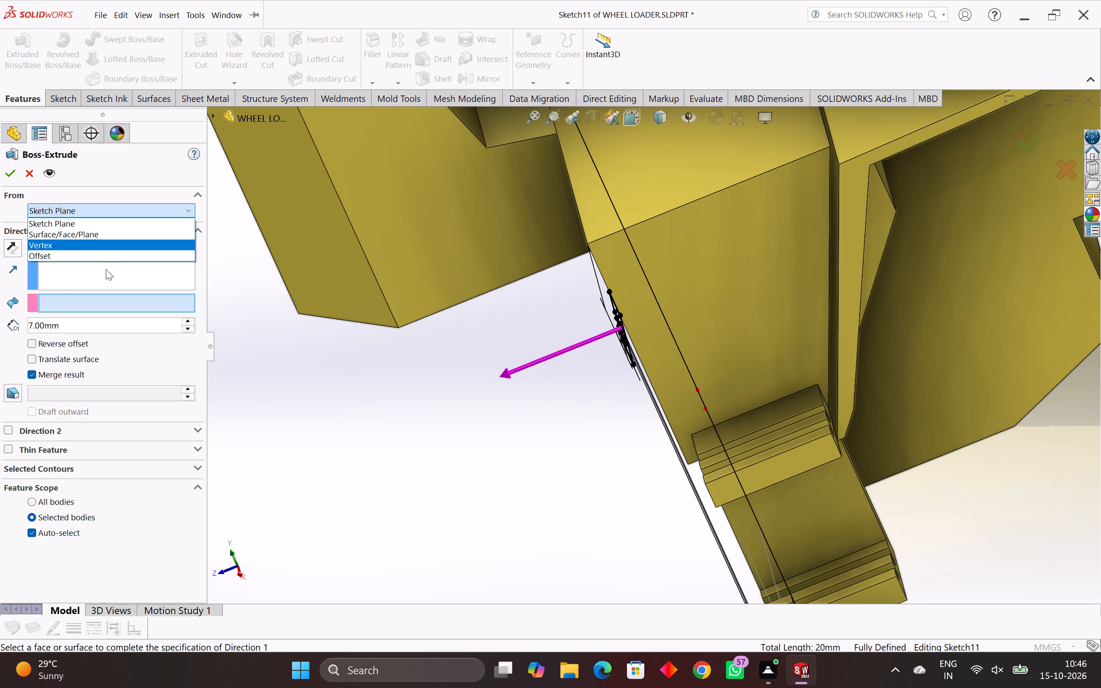
left_click(106, 269)
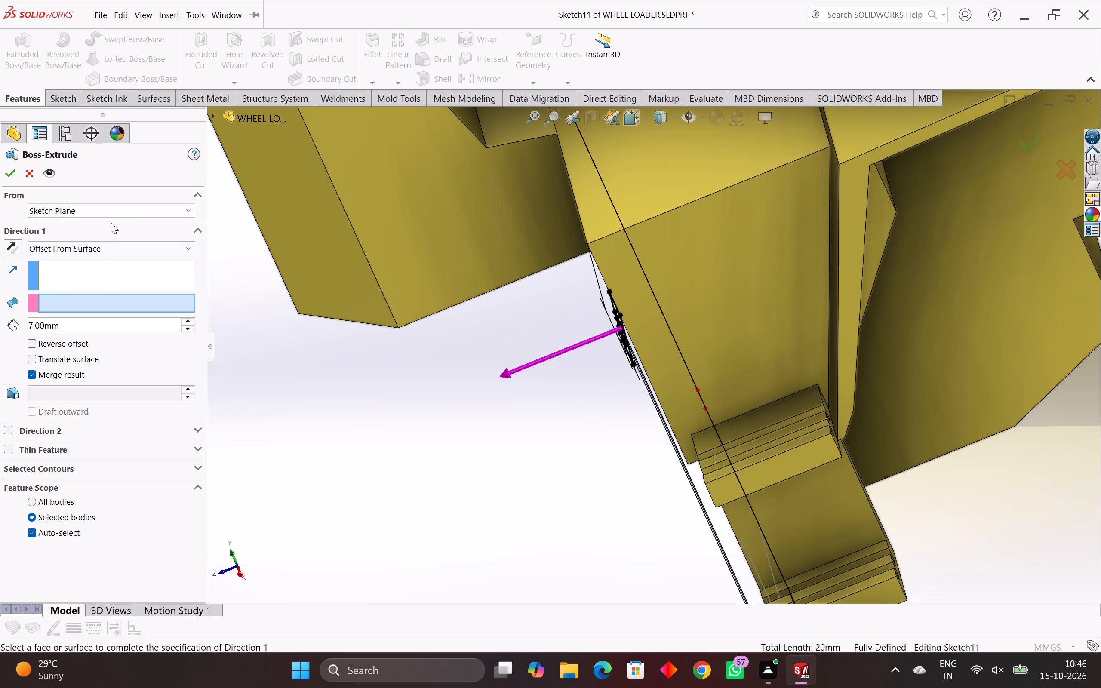
left_click(115, 212)
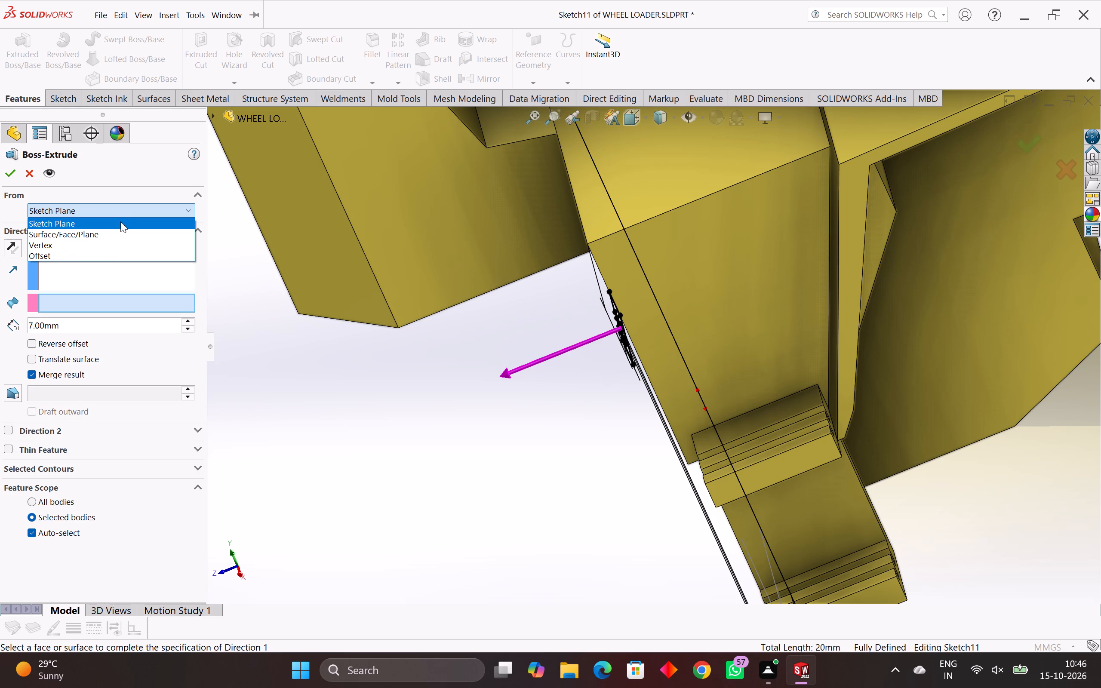
left_click(99, 254)
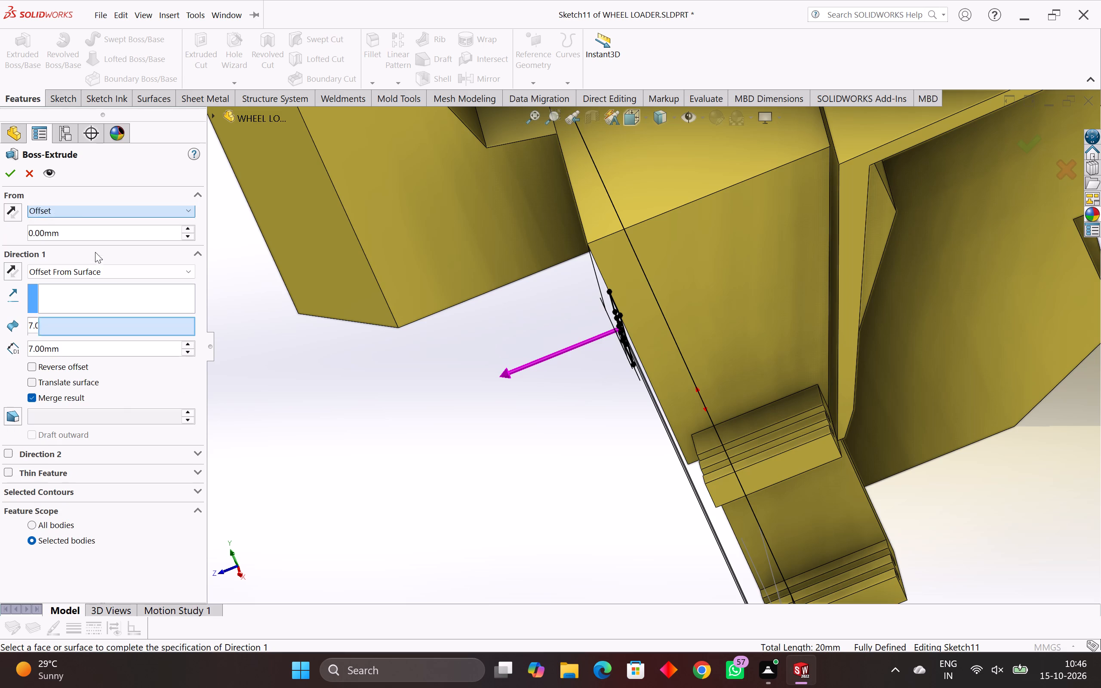
left_click_drag(76, 234, 0, 237)
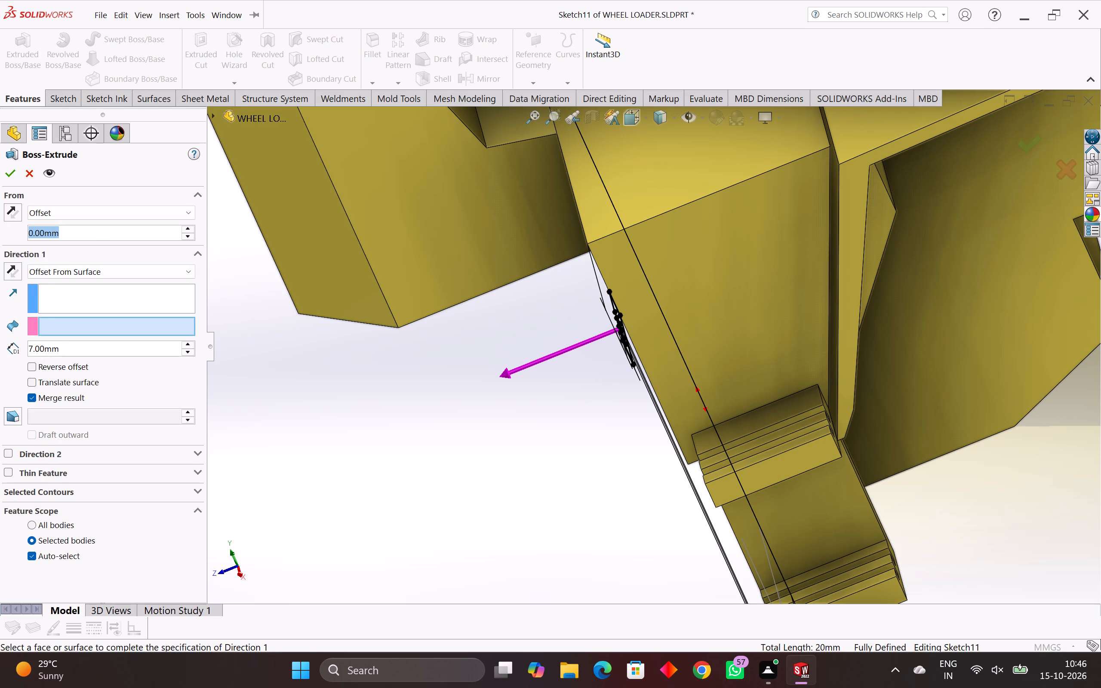
key("1")
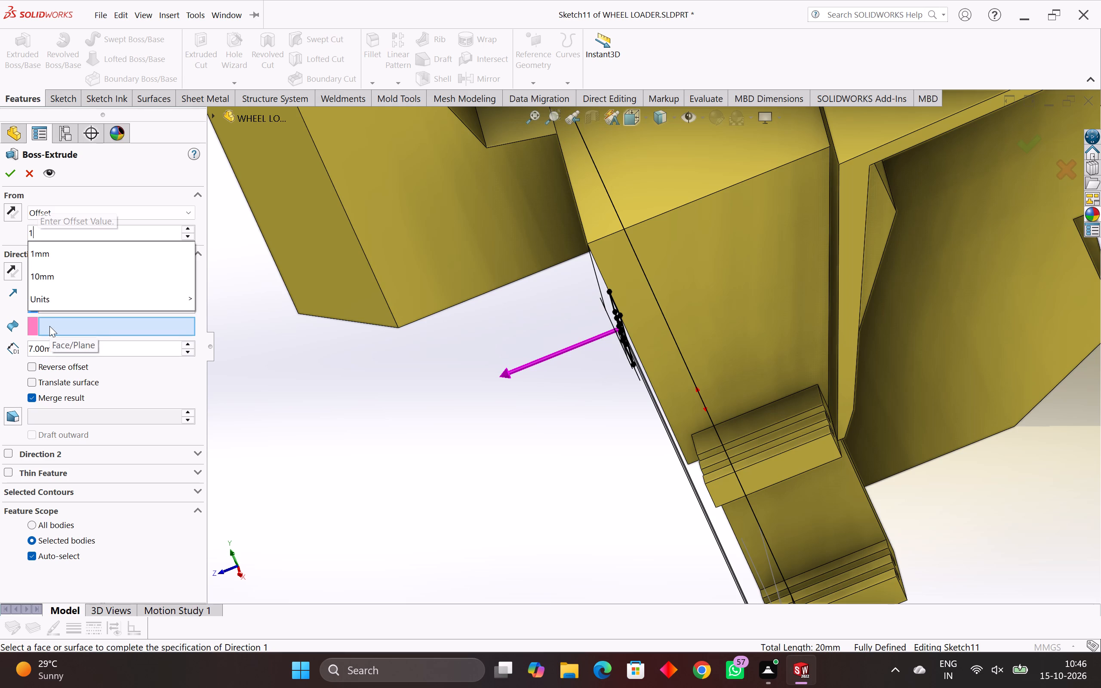
key("Return")
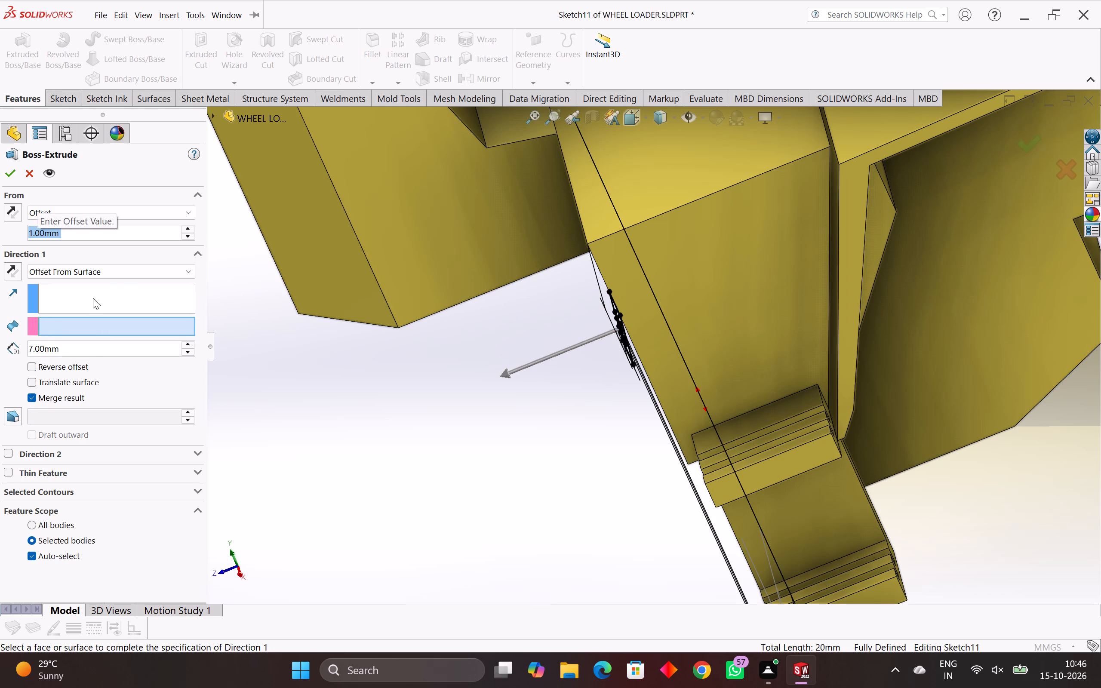
Complete the boss as a Blind extrusion 13 mm deep, with both the start offset and the extrusion direction reversed towards the body.
left_click(126, 274)
left_click(85, 289)
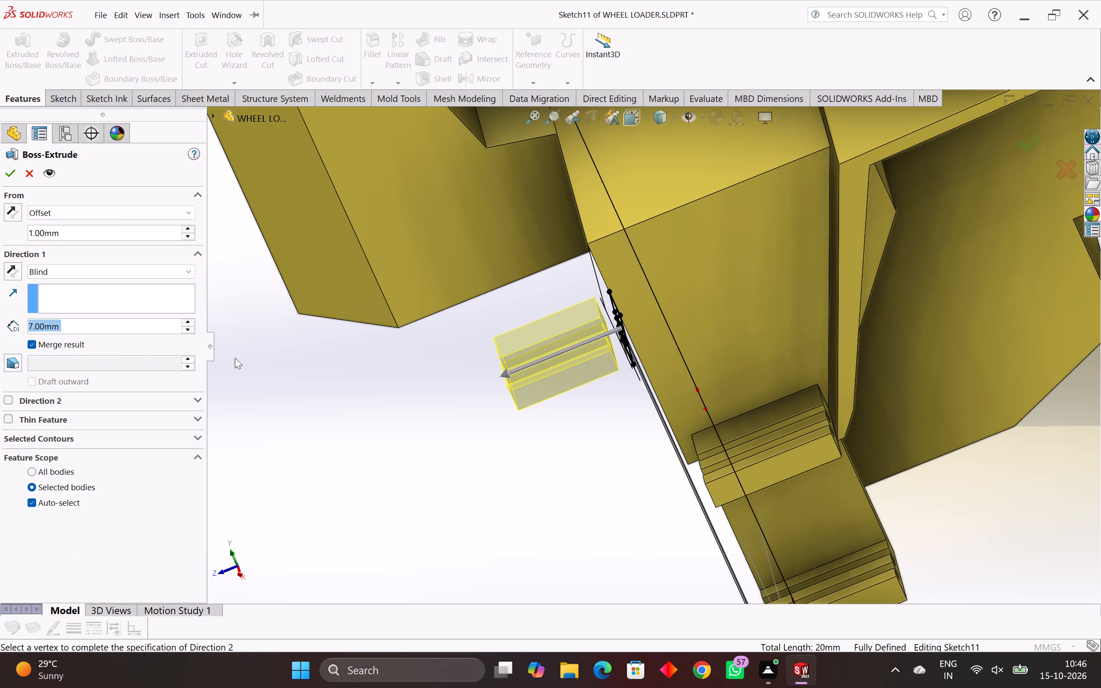
middle_click_drag(276, 355, 291, 359)
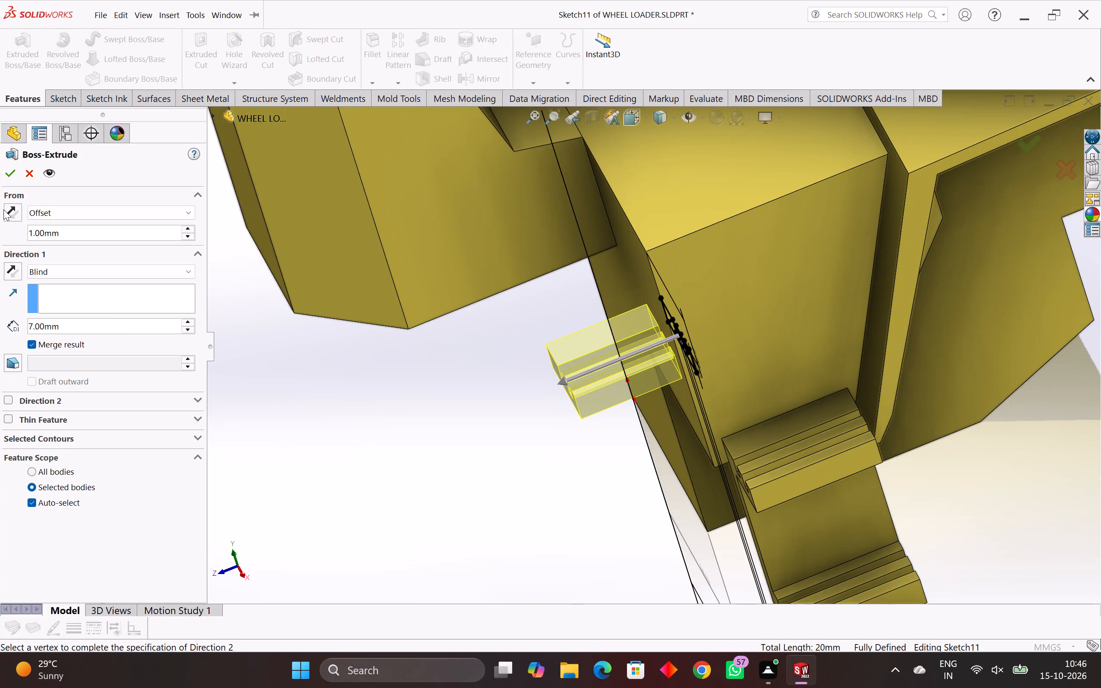
left_click(4, 209)
left_click(12, 270)
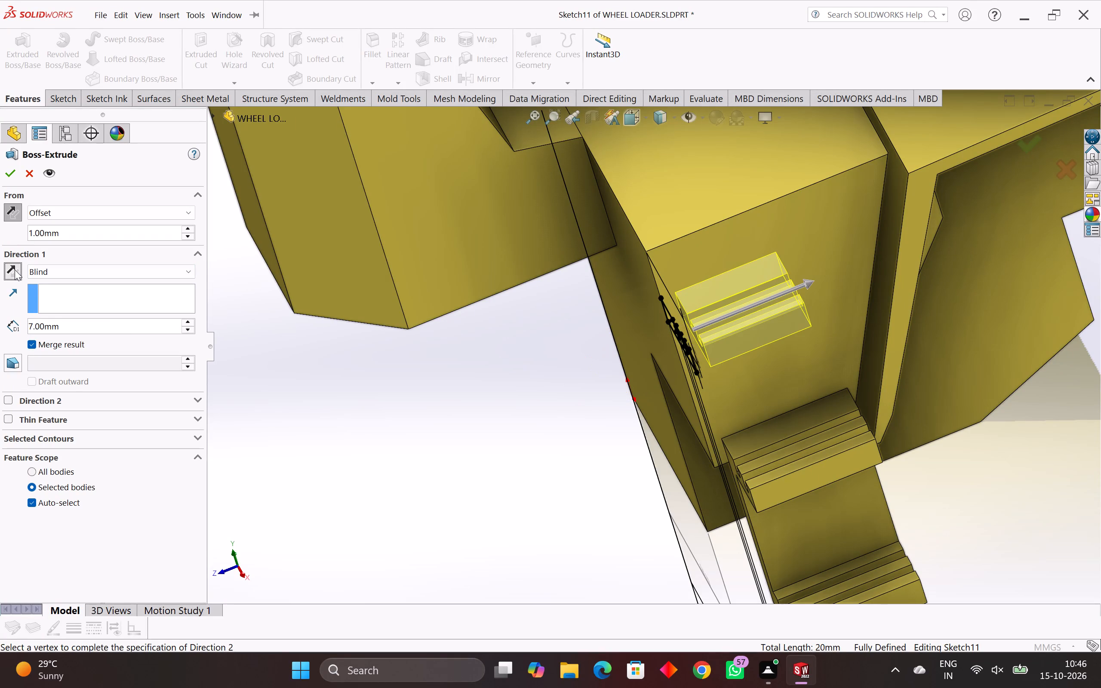
middle_click_drag(407, 382, 364, 399)
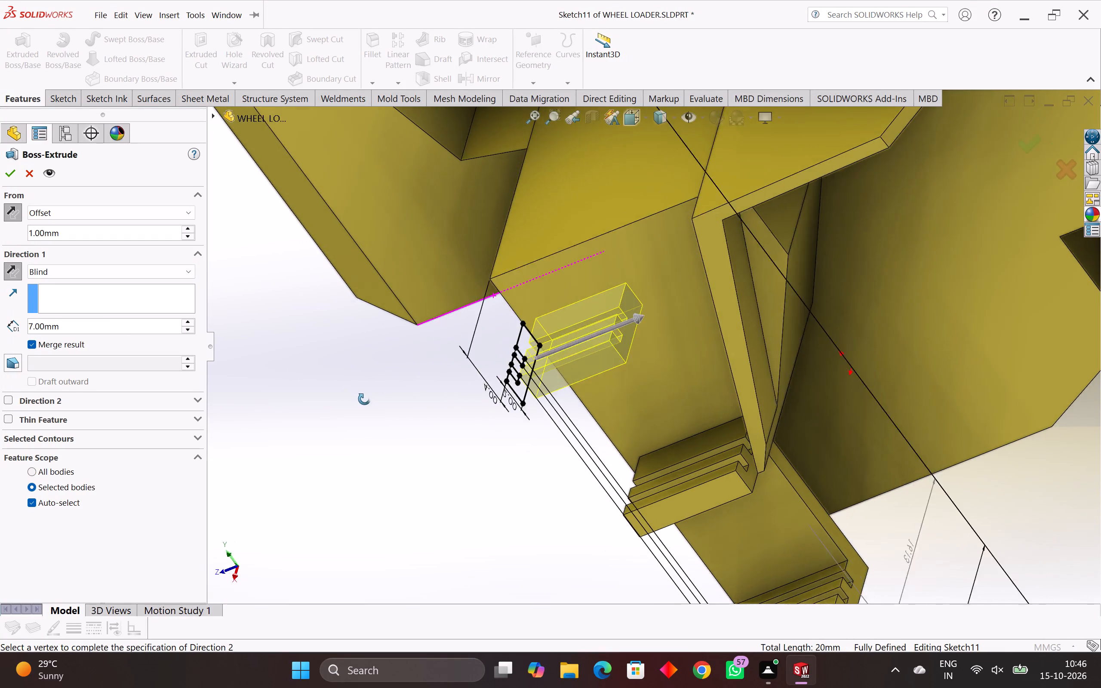
middle_click_drag(364, 399, 371, 405)
left_click_drag(83, 330, 0, 326)
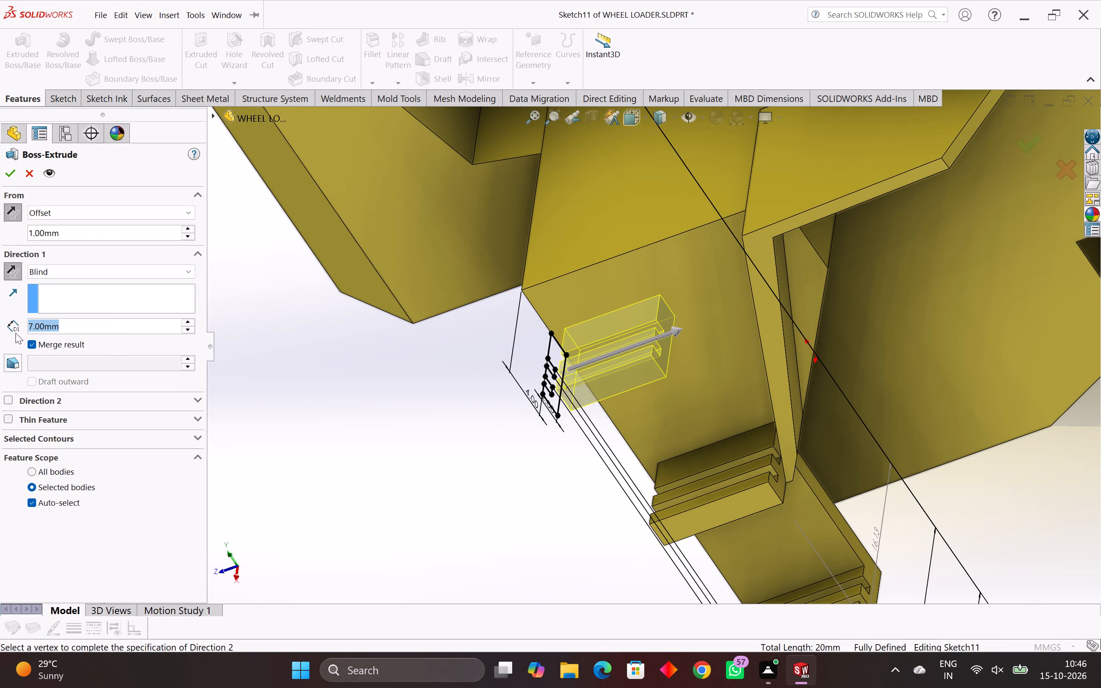
type("13")
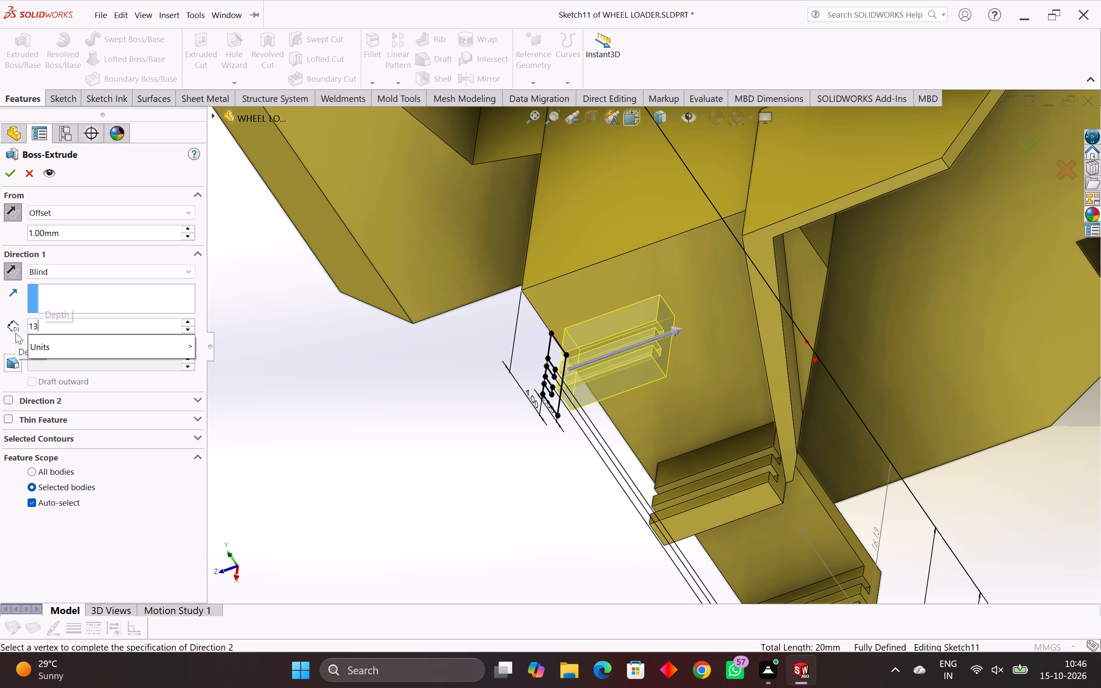
key("Return")
middle_click_drag(373, 424, 366, 390)
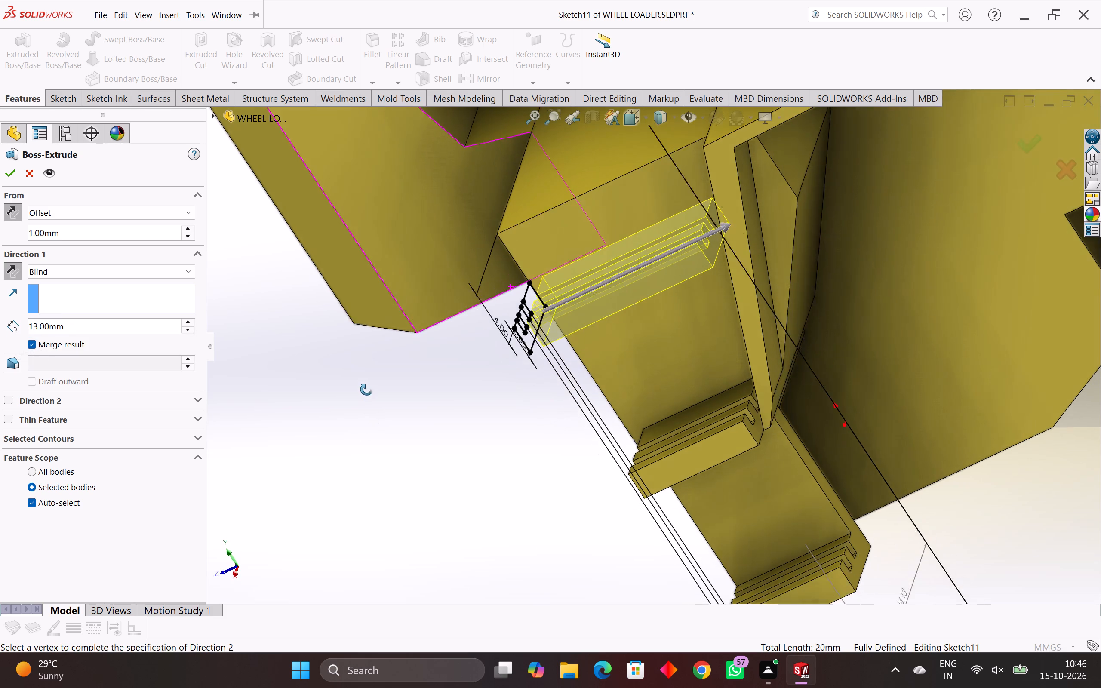
middle_click_drag(366, 390, 404, 386)
scroll(355, 386, "up", 1)
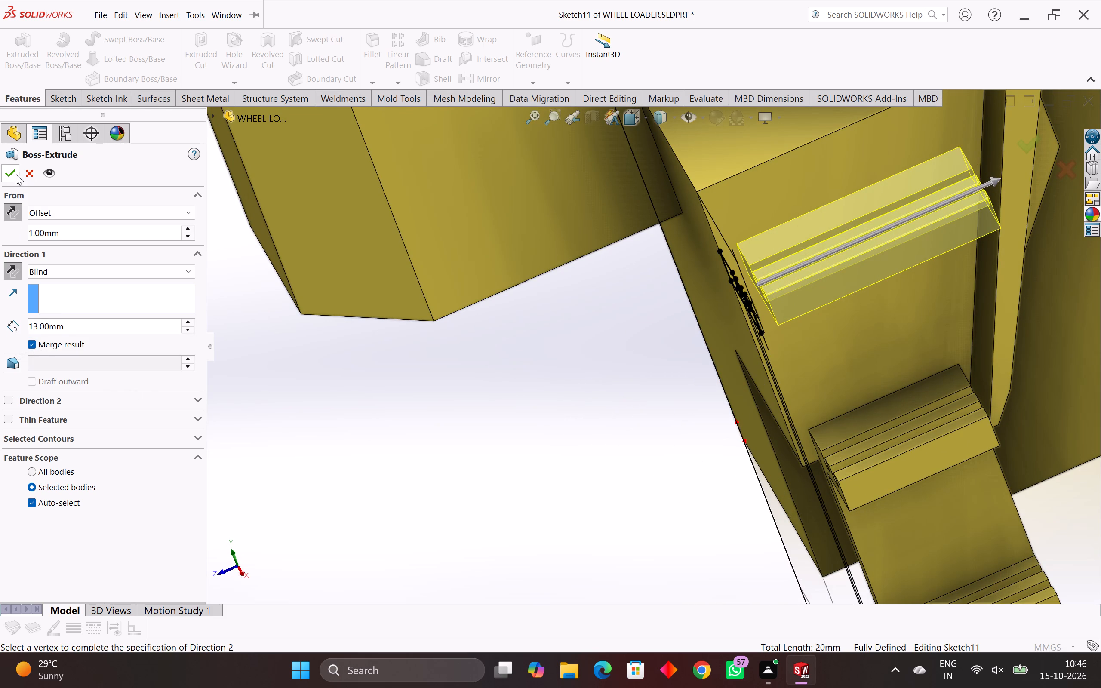
left_click(9, 172)
middle_click_drag(581, 371, 530, 381)
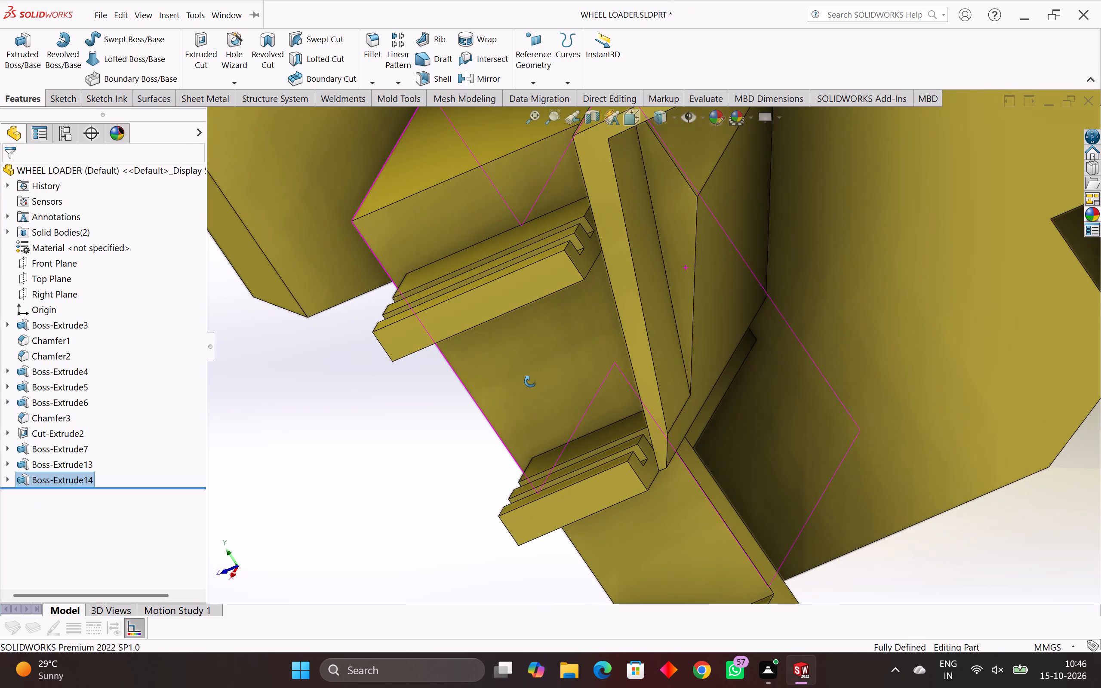
middle_click_drag(530, 381, 571, 420)
scroll(572, 421, "down", 3)
scroll(657, 424, "down", 3)
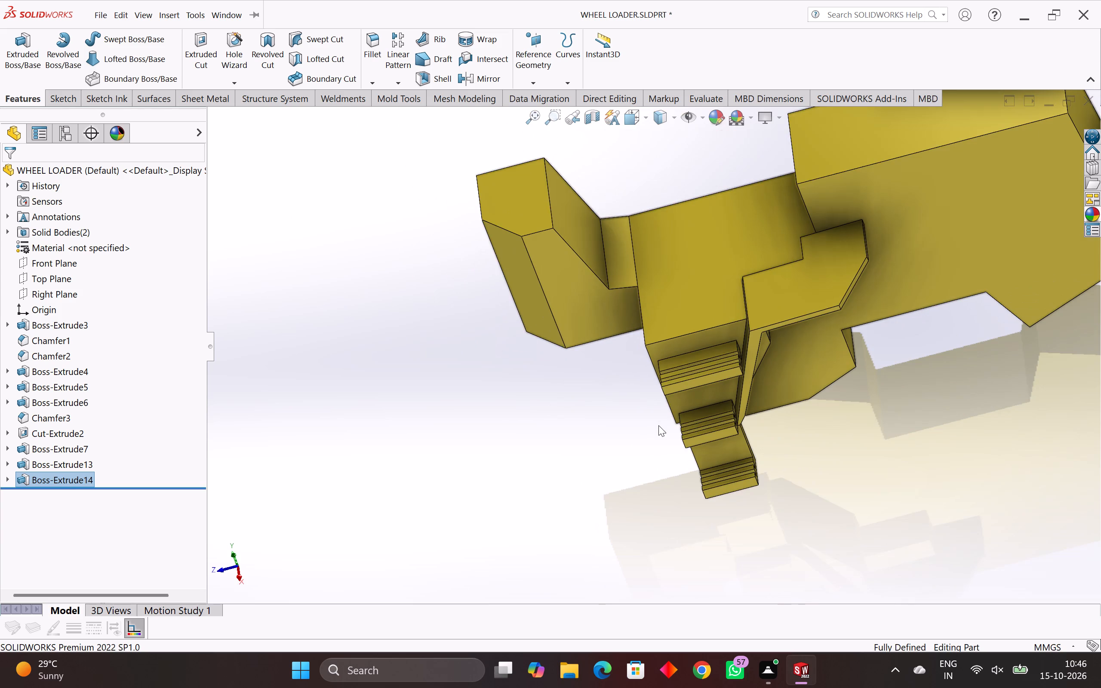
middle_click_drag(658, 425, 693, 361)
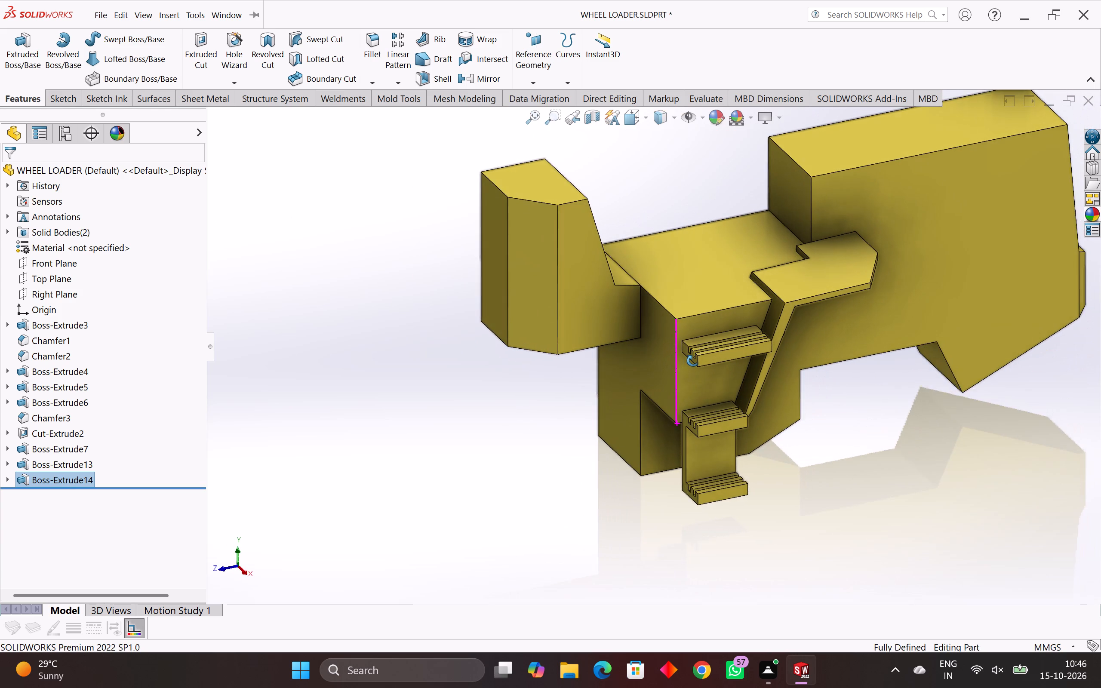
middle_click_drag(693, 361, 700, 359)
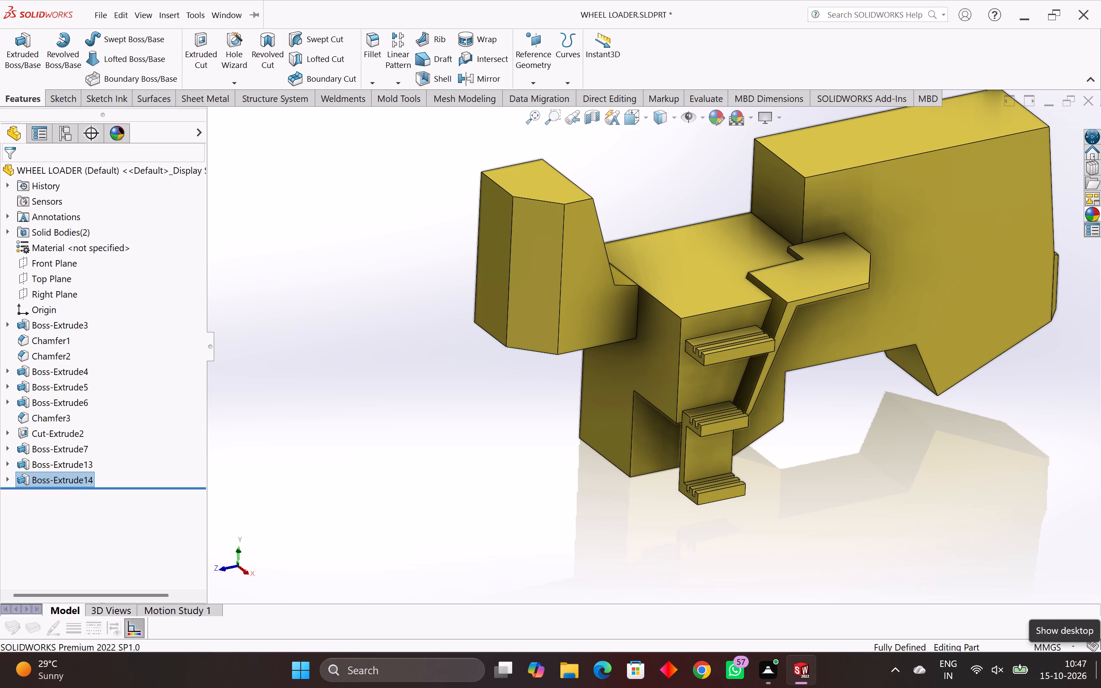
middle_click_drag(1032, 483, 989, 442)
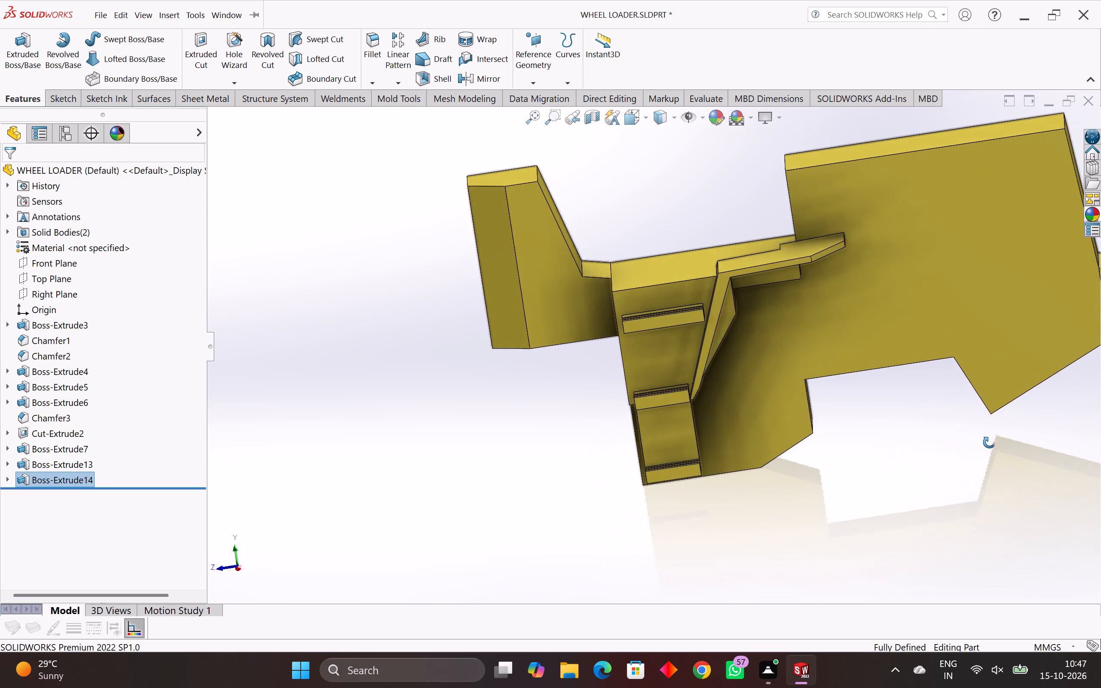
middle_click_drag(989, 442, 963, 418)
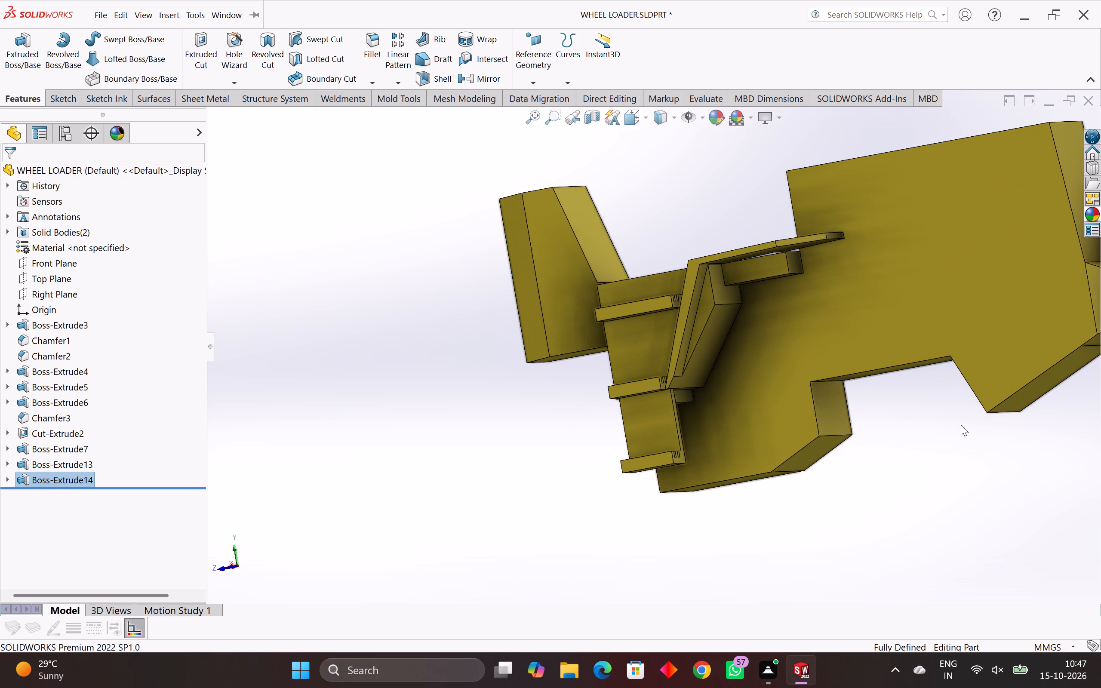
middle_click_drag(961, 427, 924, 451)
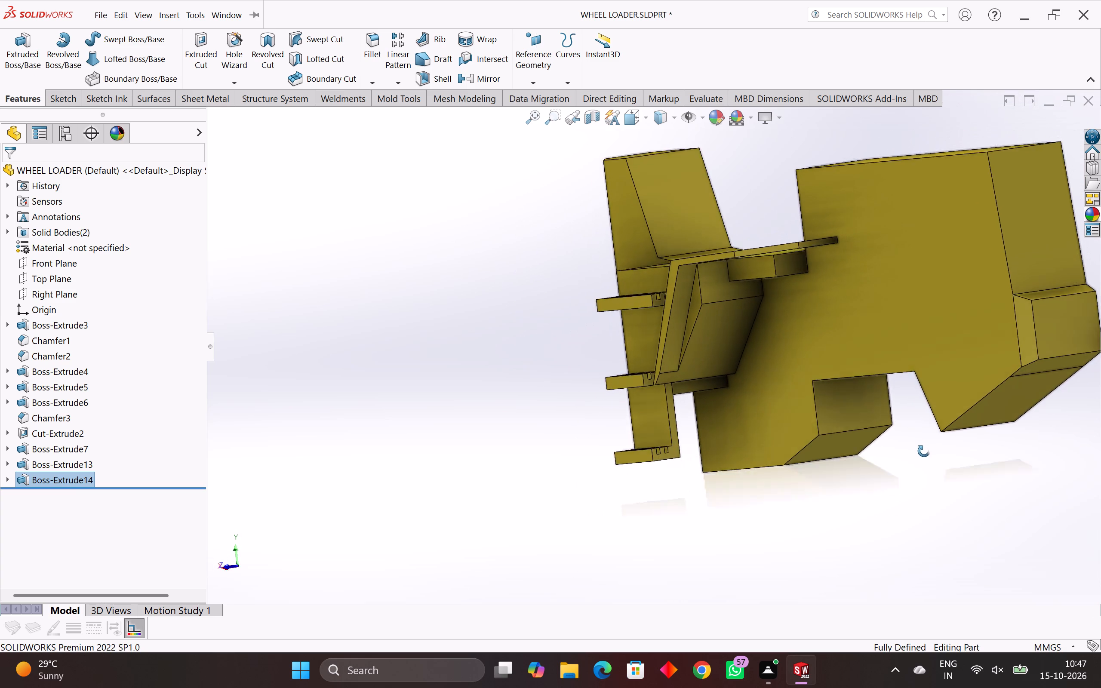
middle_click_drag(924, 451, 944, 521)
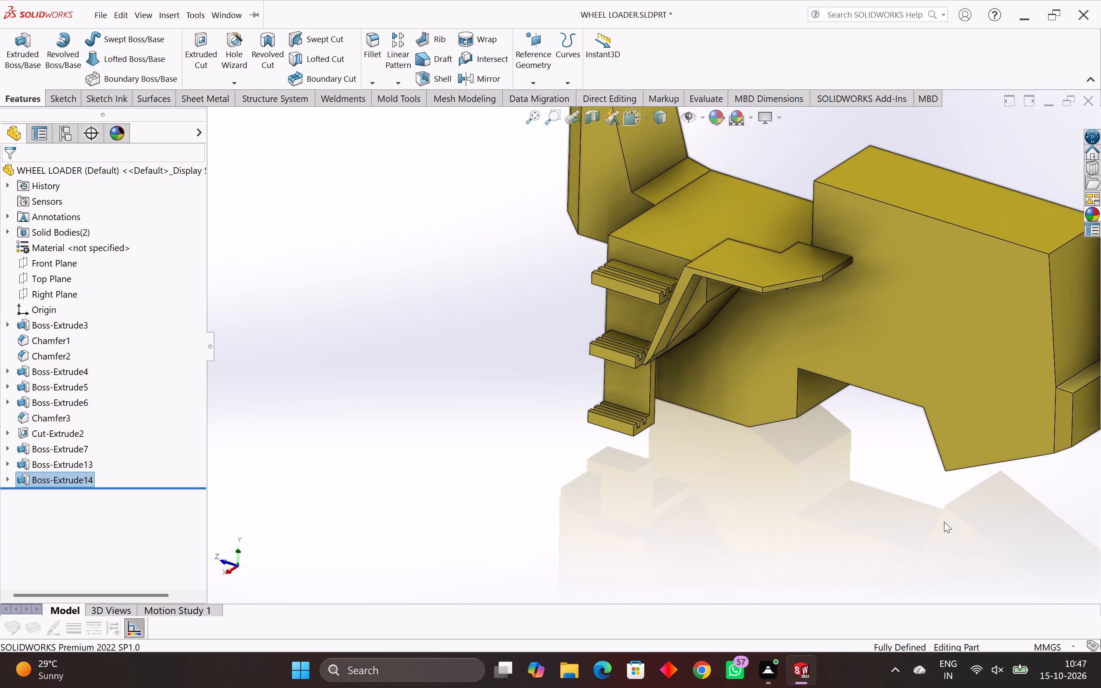
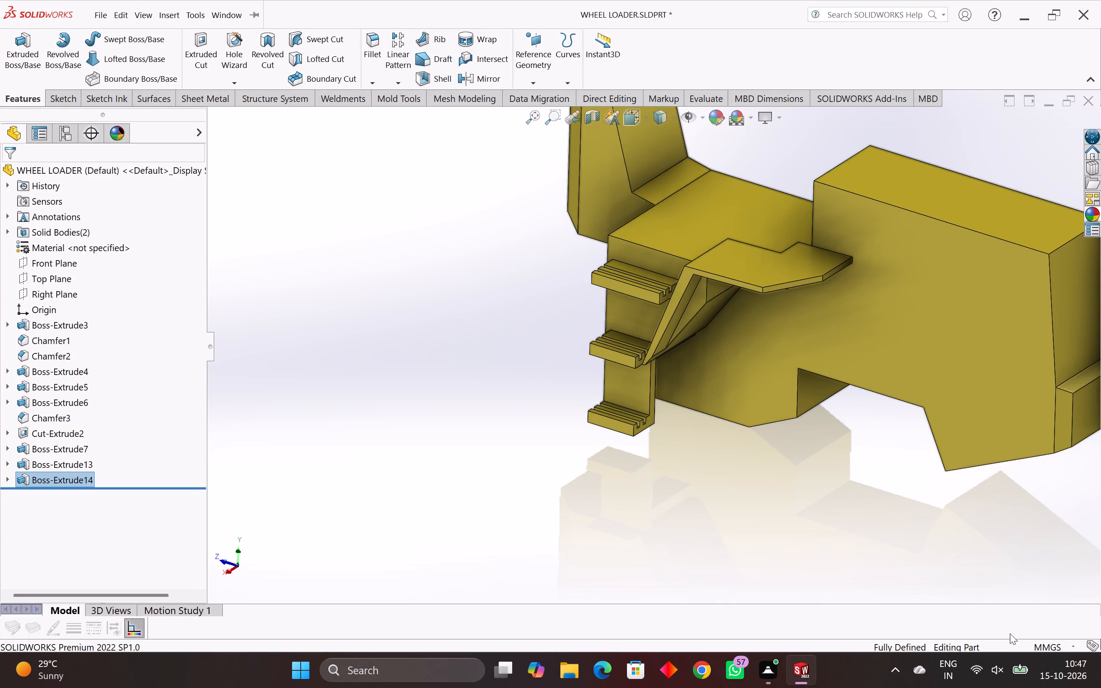
Examine the wheel loader body from several angles, including the front block, side platform and access steps.
scroll(959, 431, "down", 2)
middle_click_drag(959, 431, 929, 448)
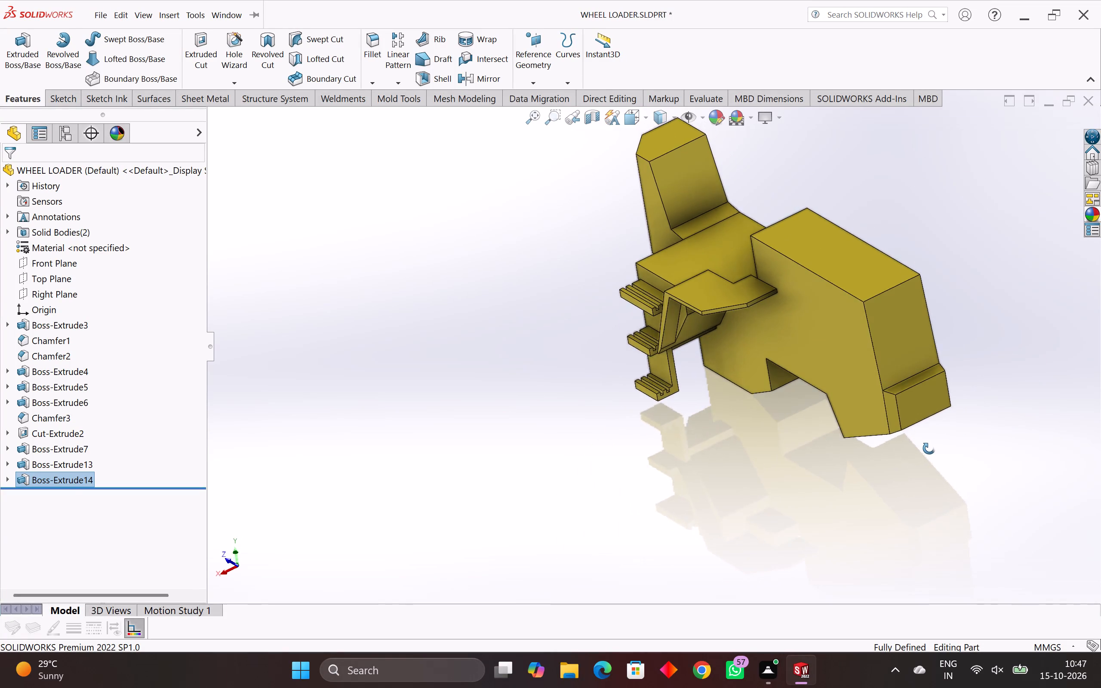
middle_click_drag(929, 448, 1086, 483)
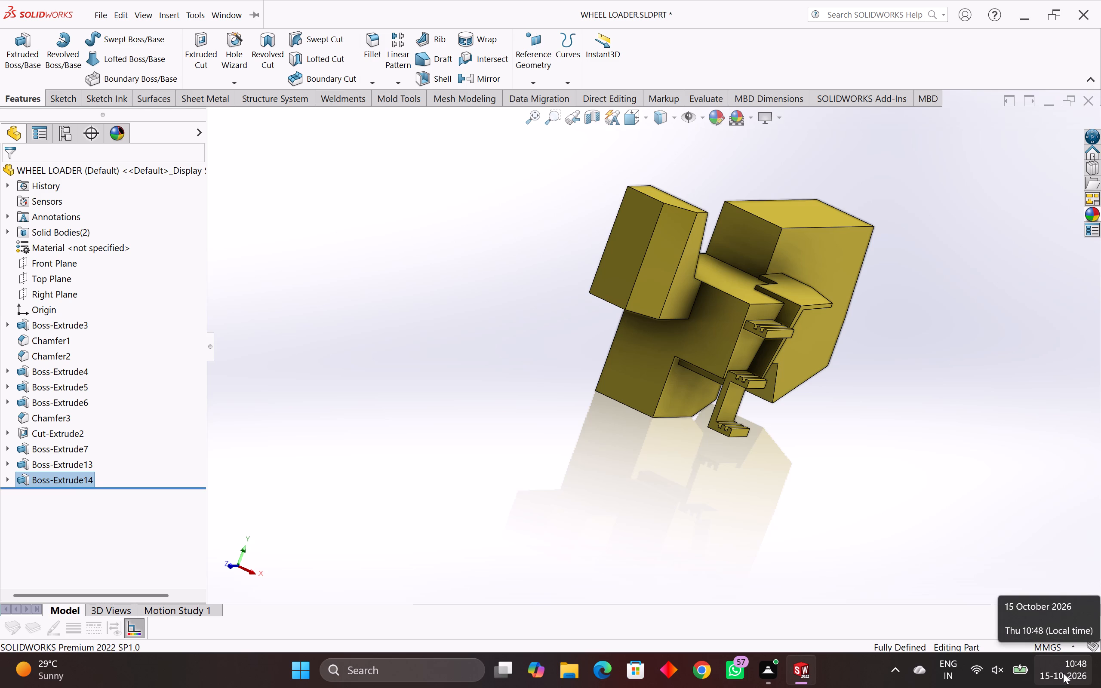
scroll(1063, 673, "down", 2)
scroll(1055, 666, "up", 2)
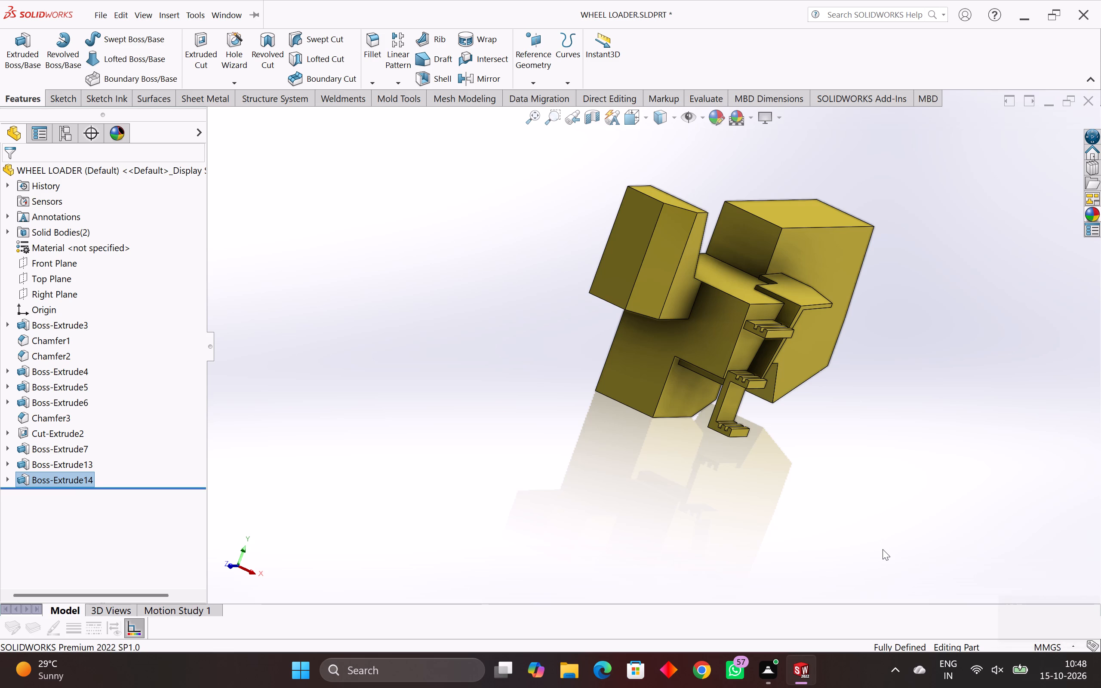
scroll(883, 549, "down", 2)
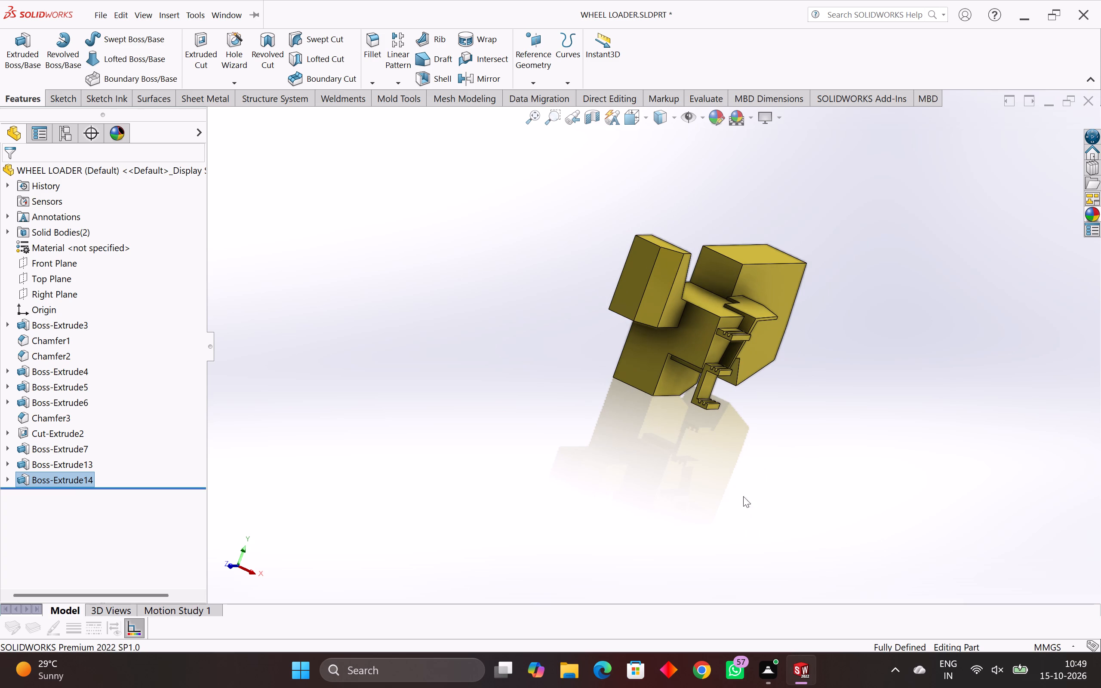
middle_click_drag(721, 294, 664, 312)
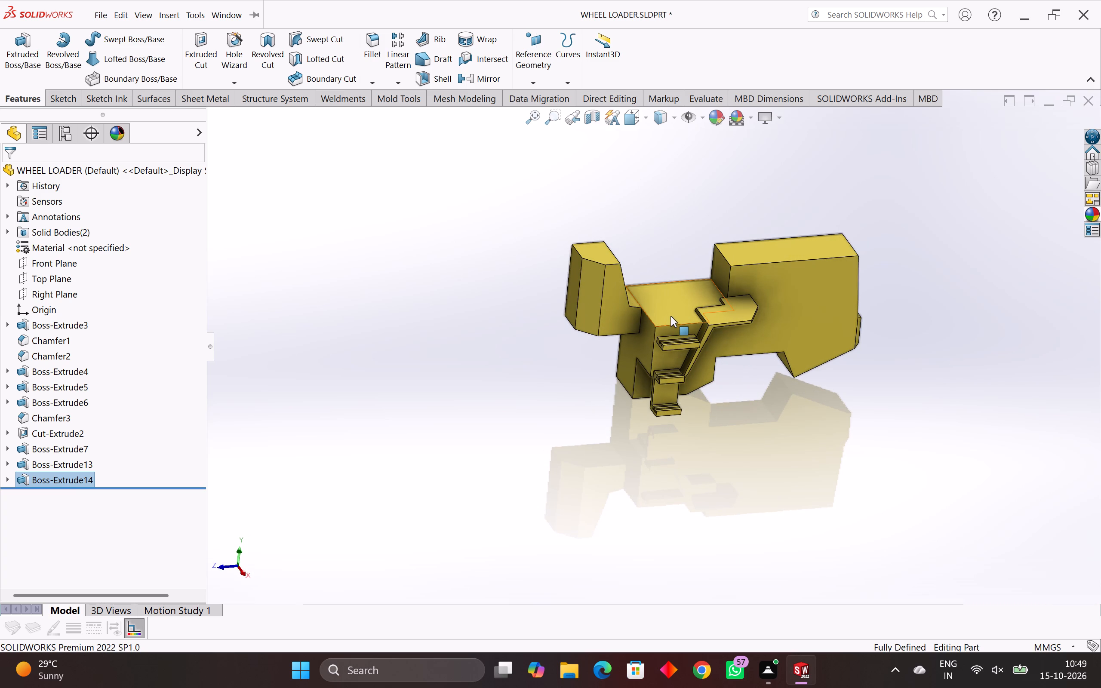
scroll(730, 335, "up", 1)
middle_click_drag(757, 346, 738, 356)
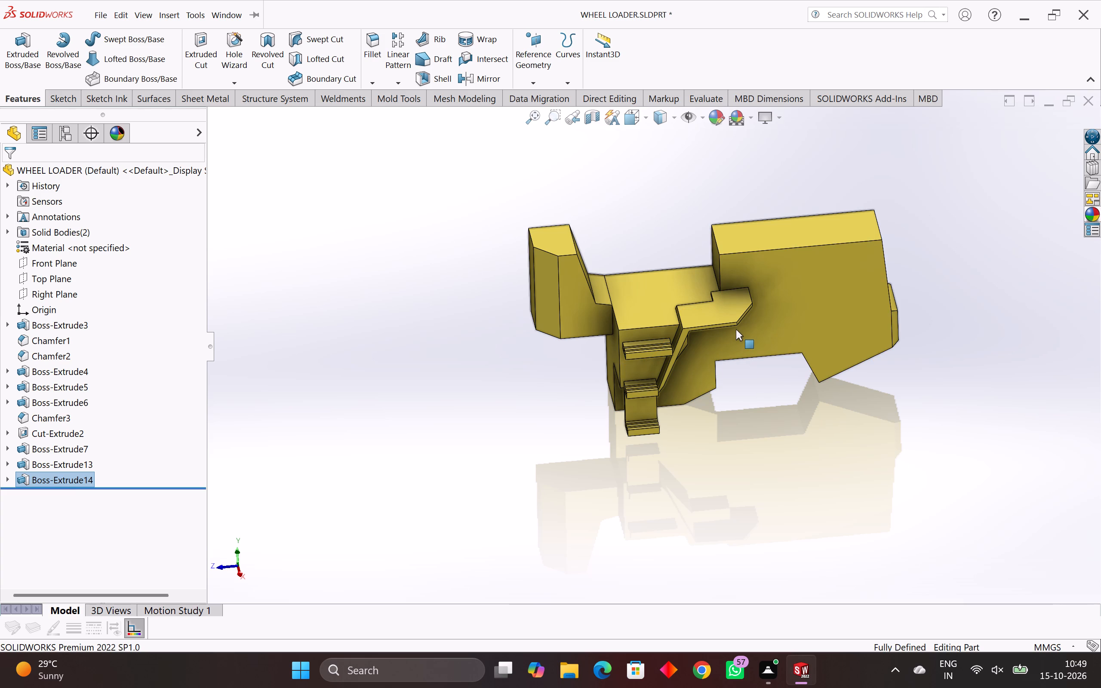
middle_click_drag(732, 370, 787, 352)
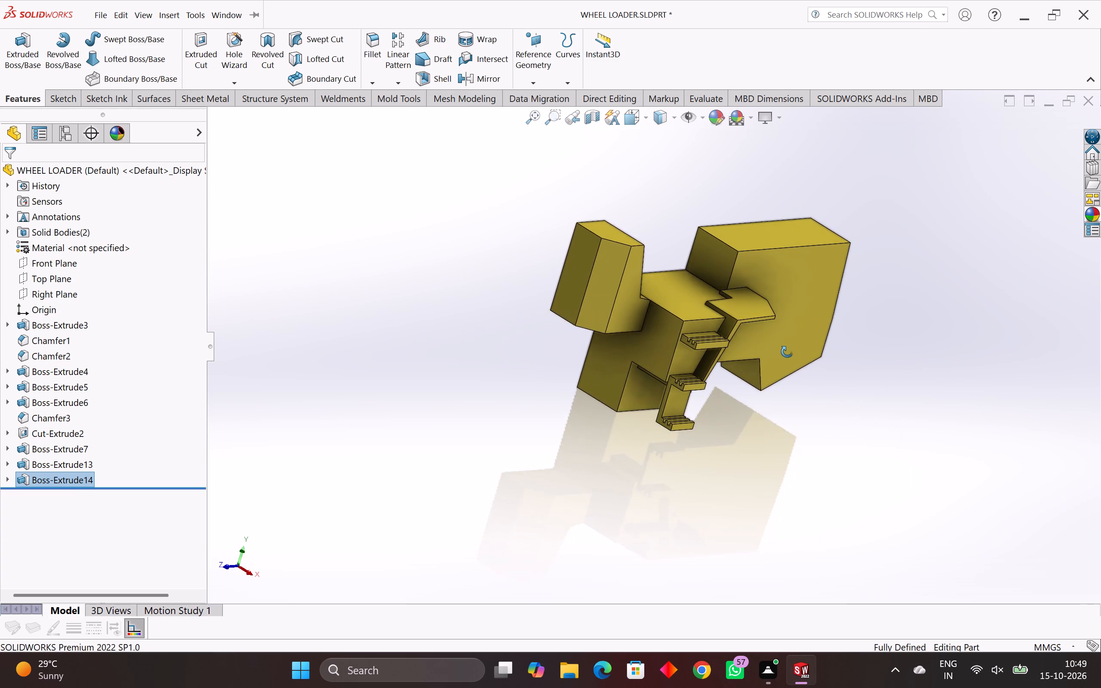
middle_click_drag(787, 352, 809, 383)
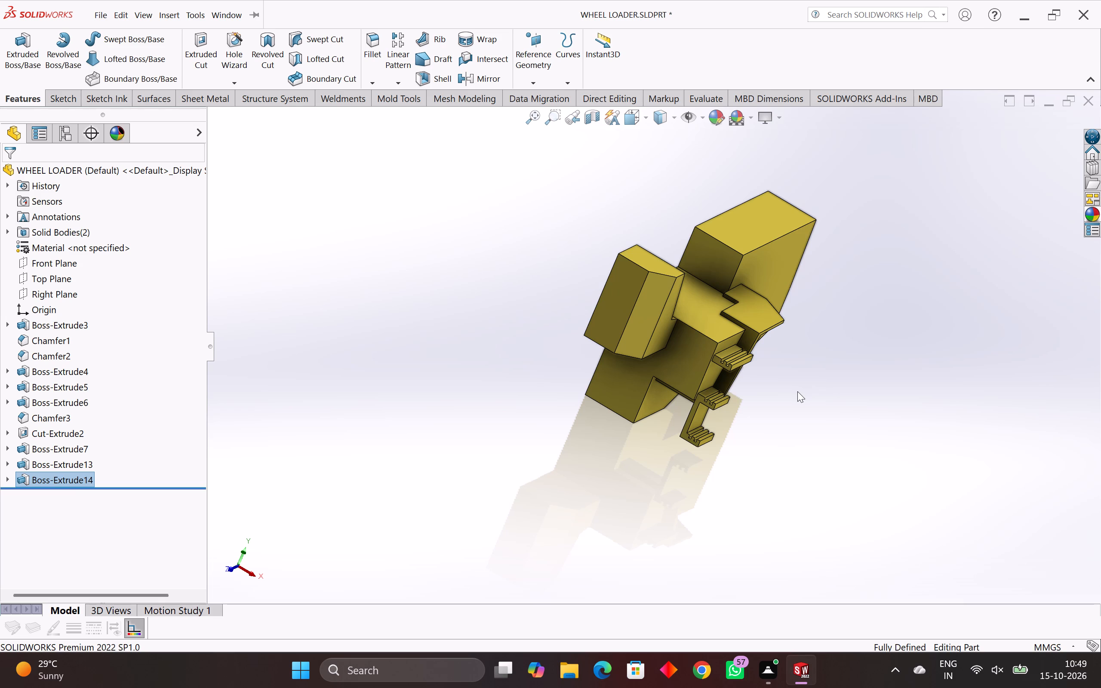
scroll(796, 392, "down", 1)
middle_click_drag(691, 399, 780, 409)
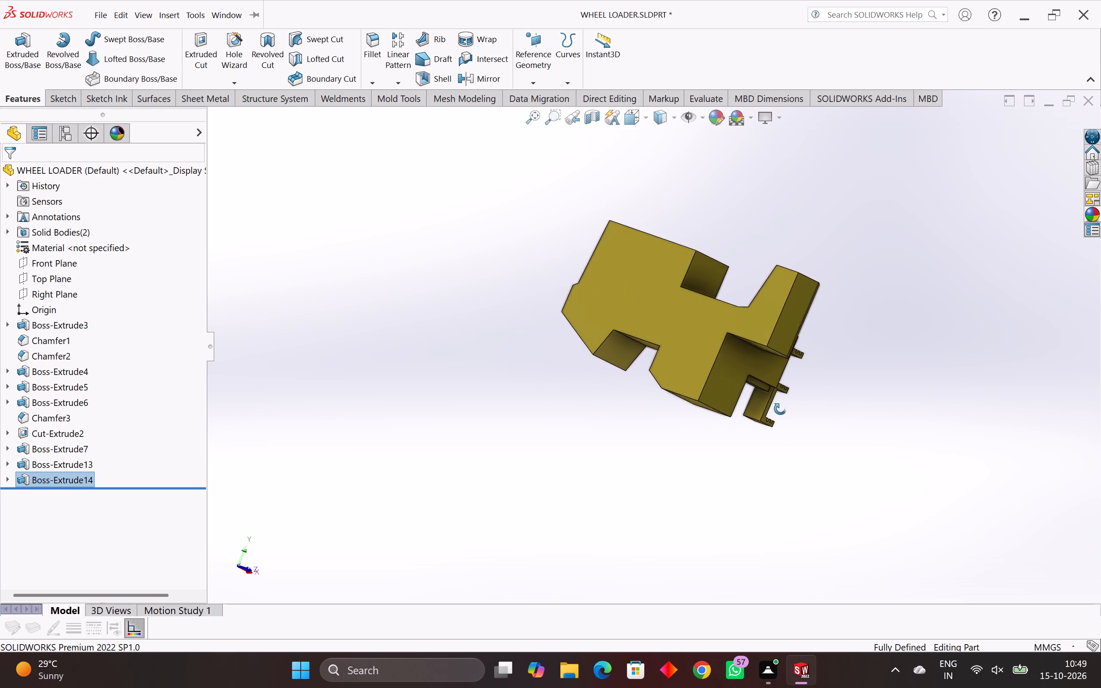
middle_click_drag(780, 409, 762, 419)
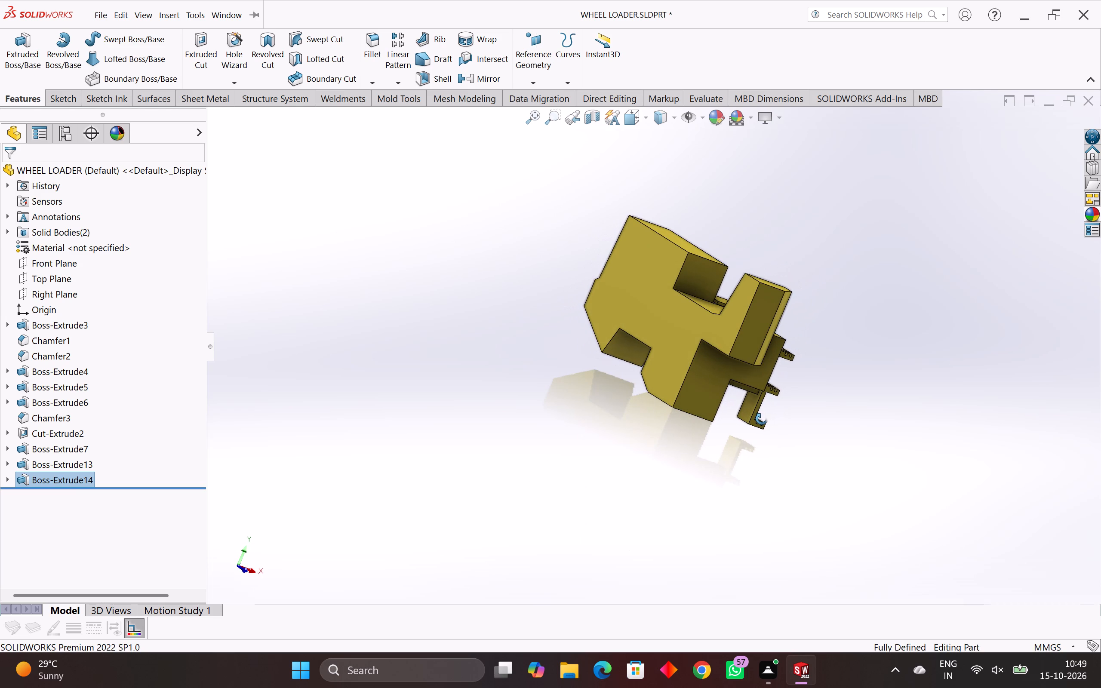
middle_click_drag(762, 419, 761, 418)
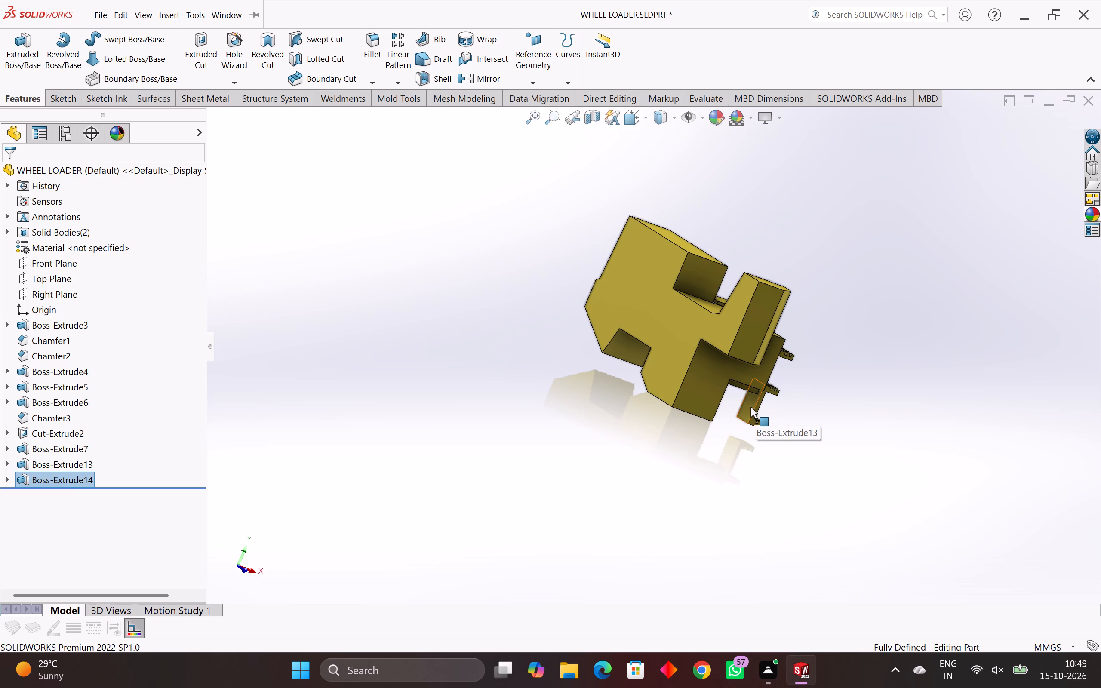
middle_click_drag(744, 405, 724, 406)
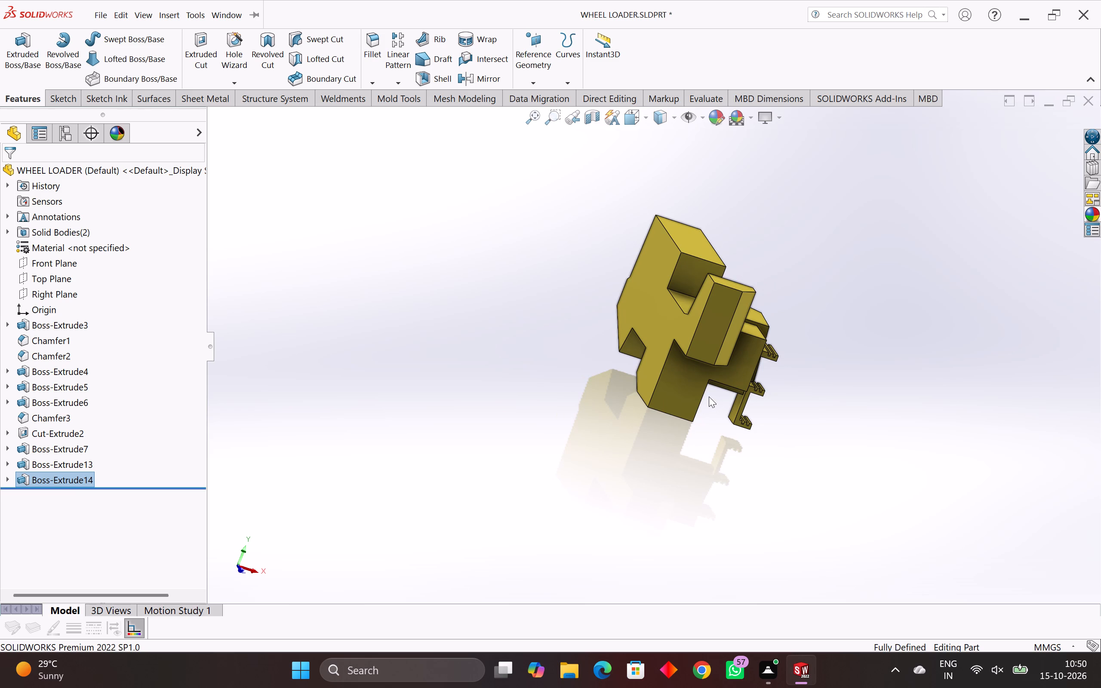
middle_click_drag(705, 394, 694, 384)
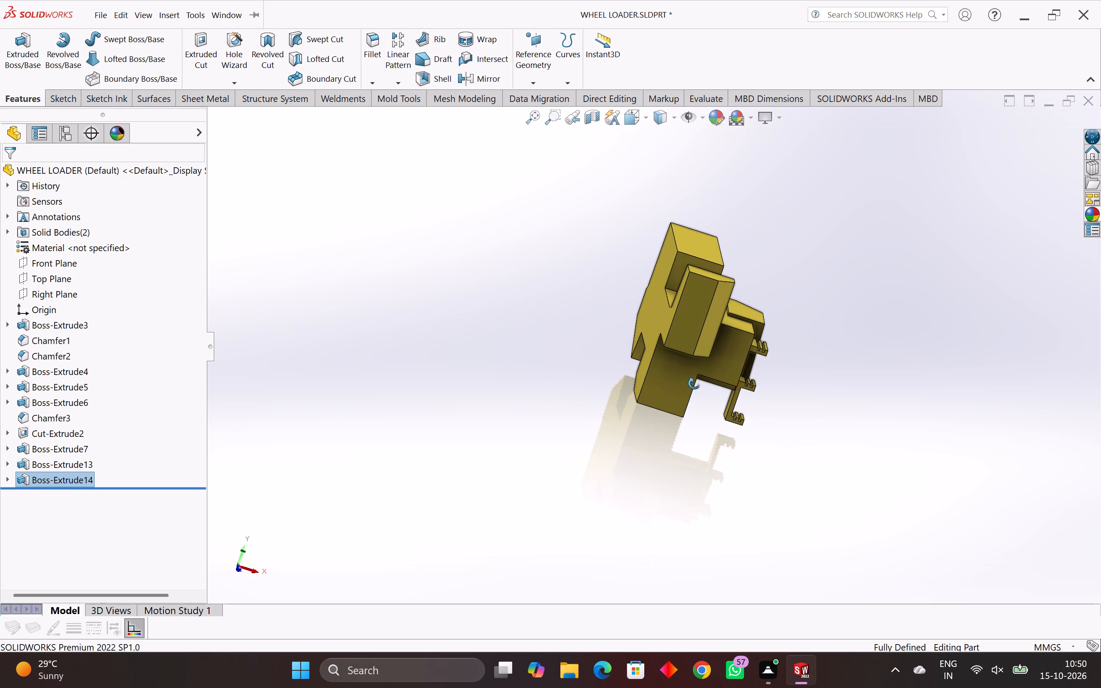
middle_click_drag(694, 384, 696, 397)
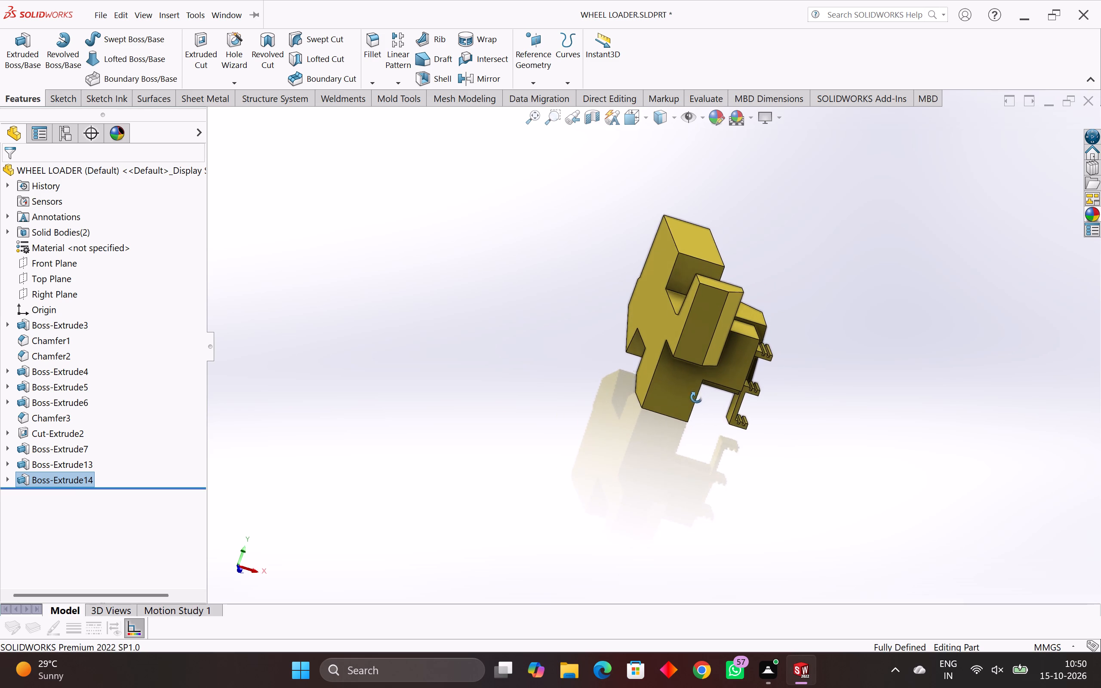
middle_click_drag(696, 397, 725, 362)
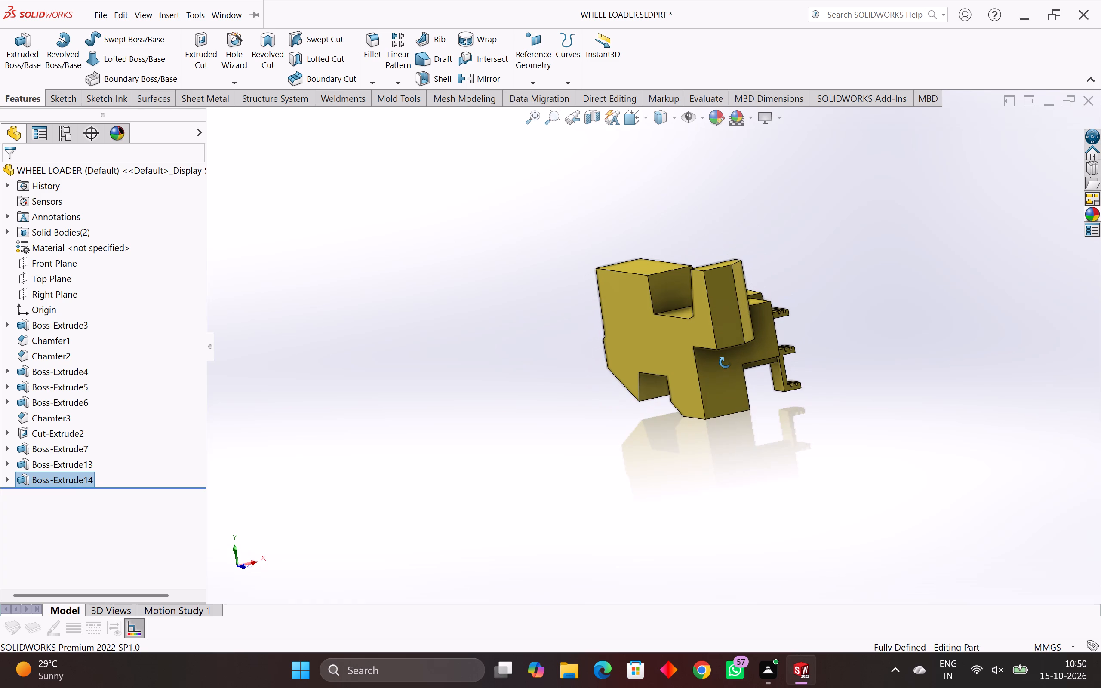
middle_click_drag(725, 362, 720, 363)
scroll(718, 363, "up", 5)
middle_click_drag(712, 324, 695, 326)
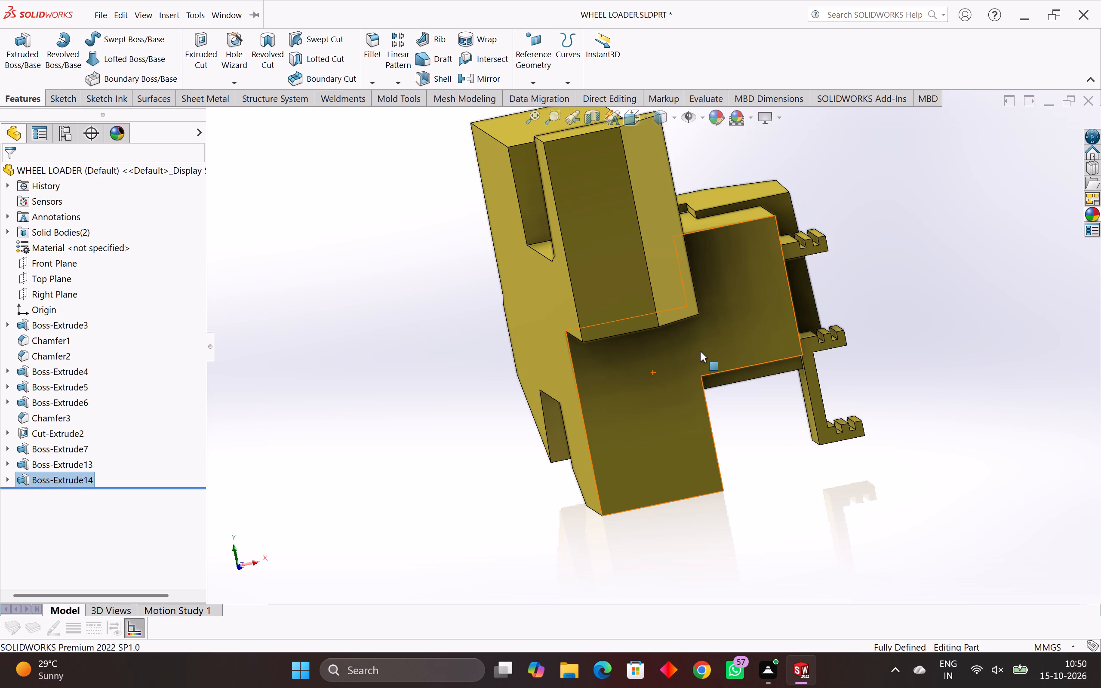
scroll(700, 352, "down", 1)
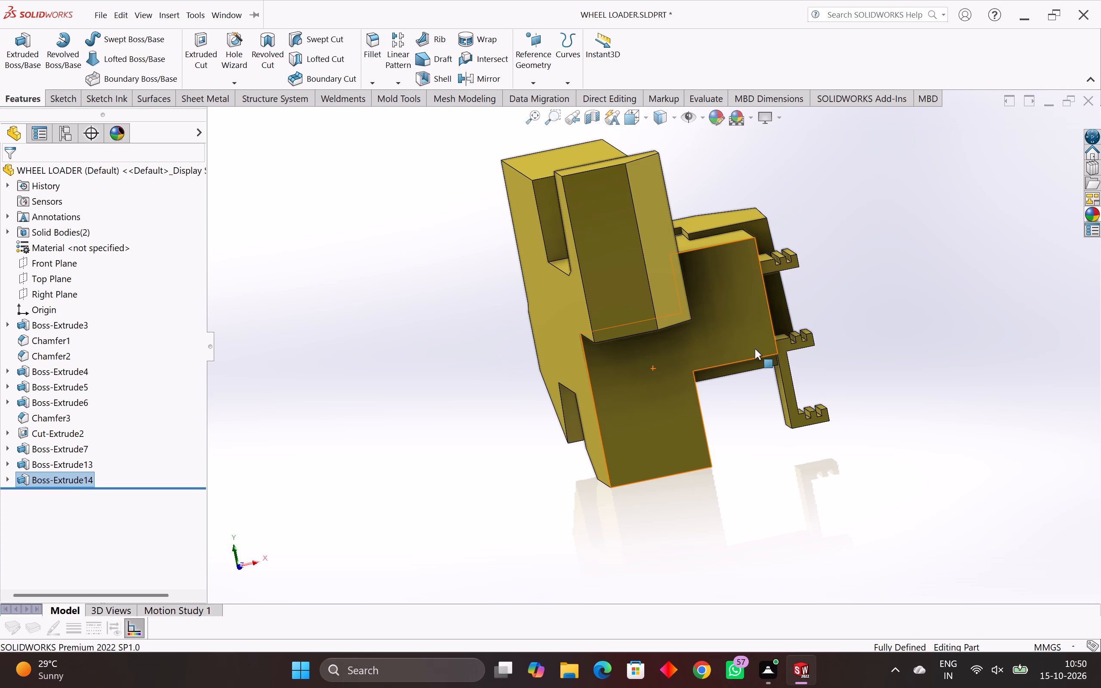
scroll(757, 351, "down", 1)
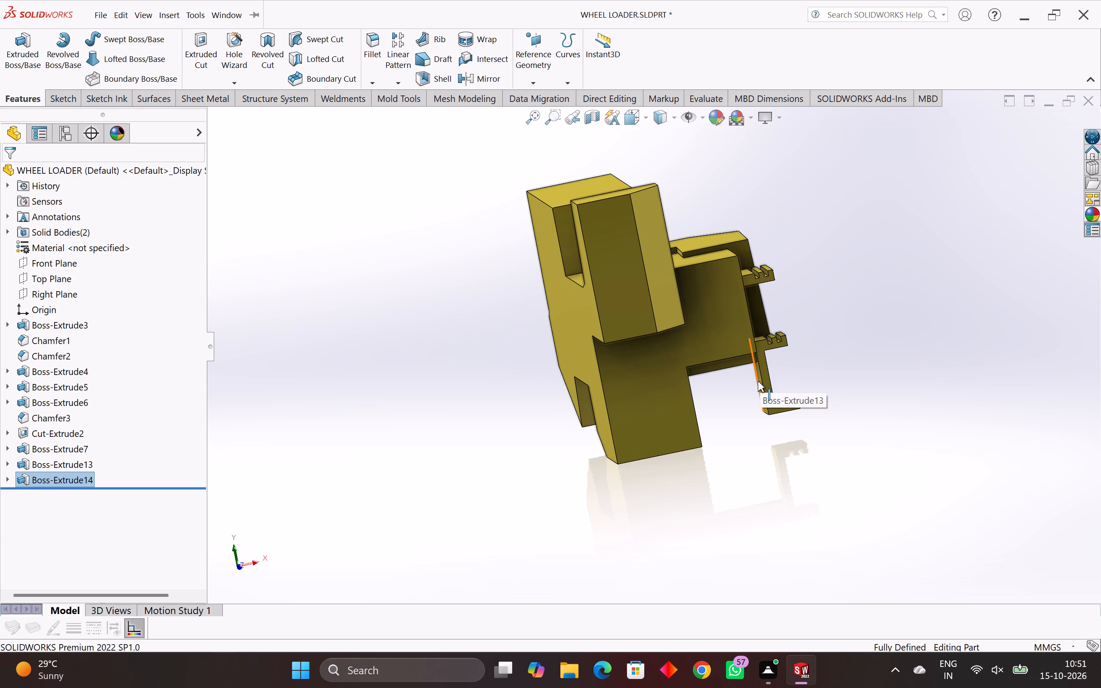
scroll(758, 381, "down", 1)
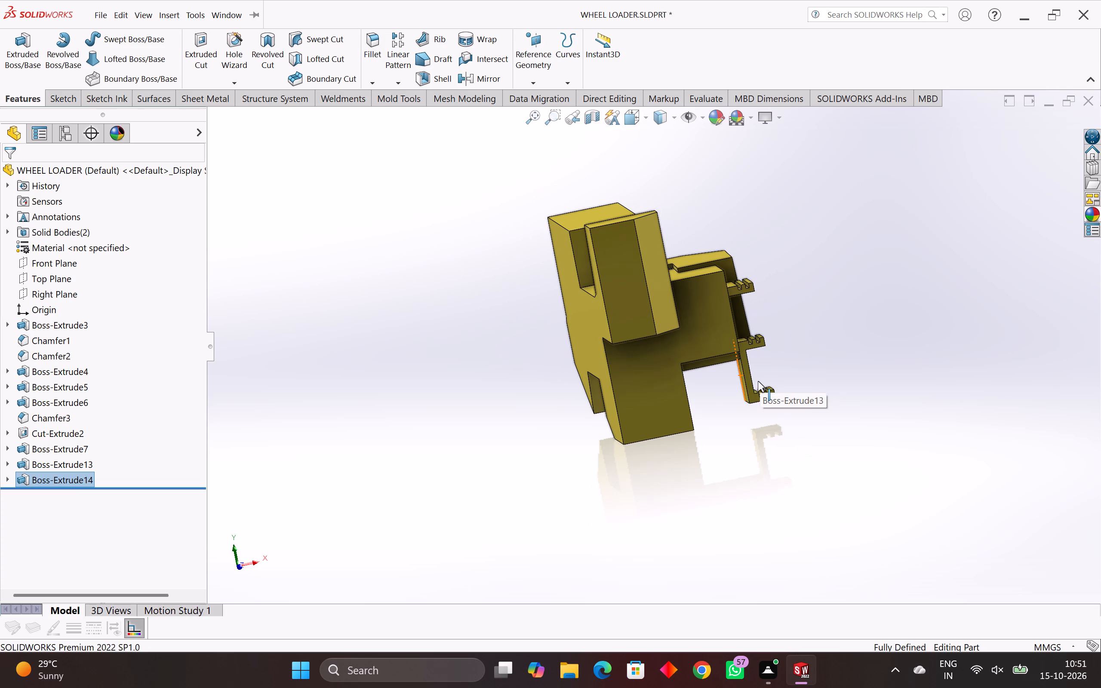
scroll(758, 381, "down", 1)
middle_click_drag(732, 379, 719, 381)
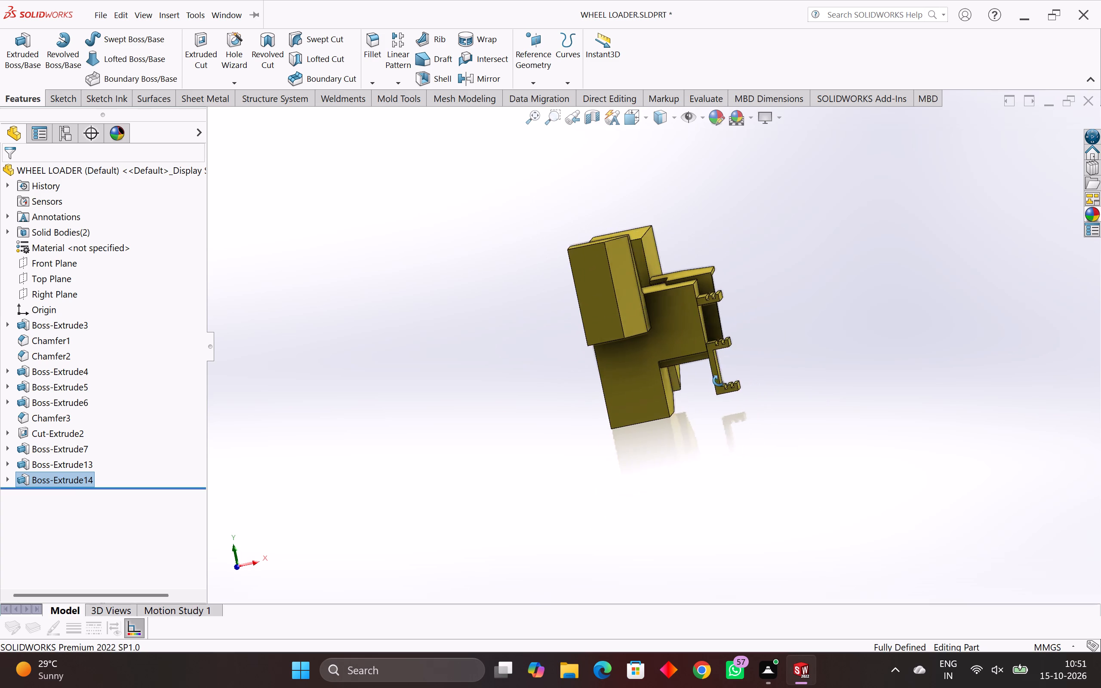
middle_click_drag(719, 381, 699, 441)
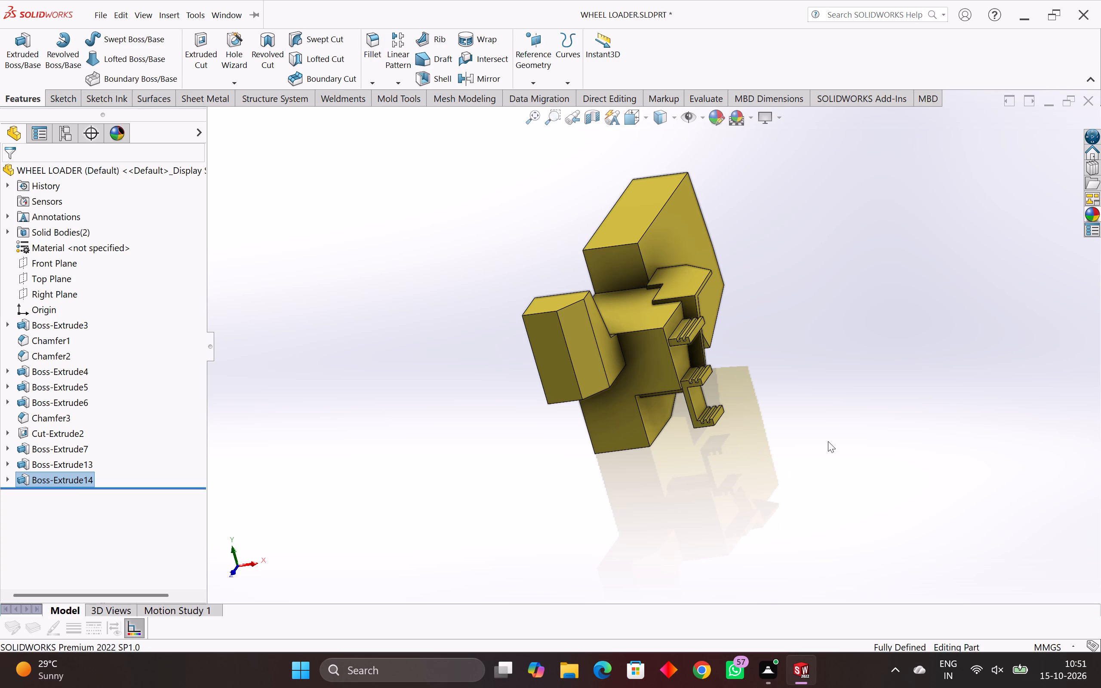
middle_click_drag(809, 433, 724, 535)
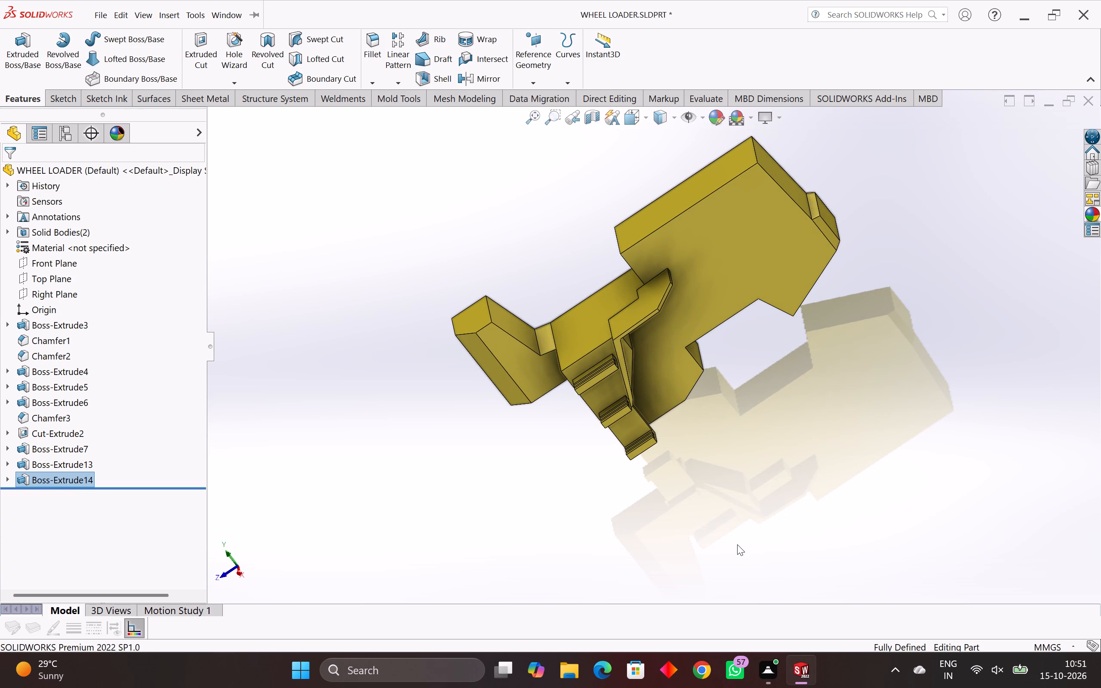
Start a sketch on the large flat side face of the main body and convert the face's outline into sketch entities.
left_click(690, 309)
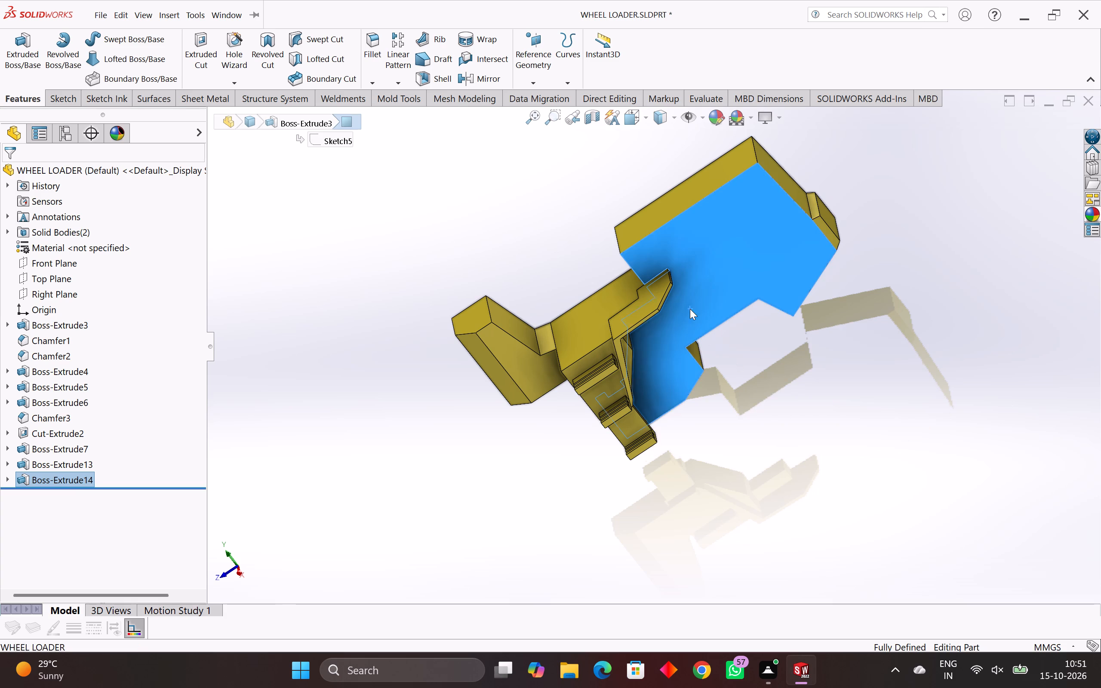
left_click(58, 95)
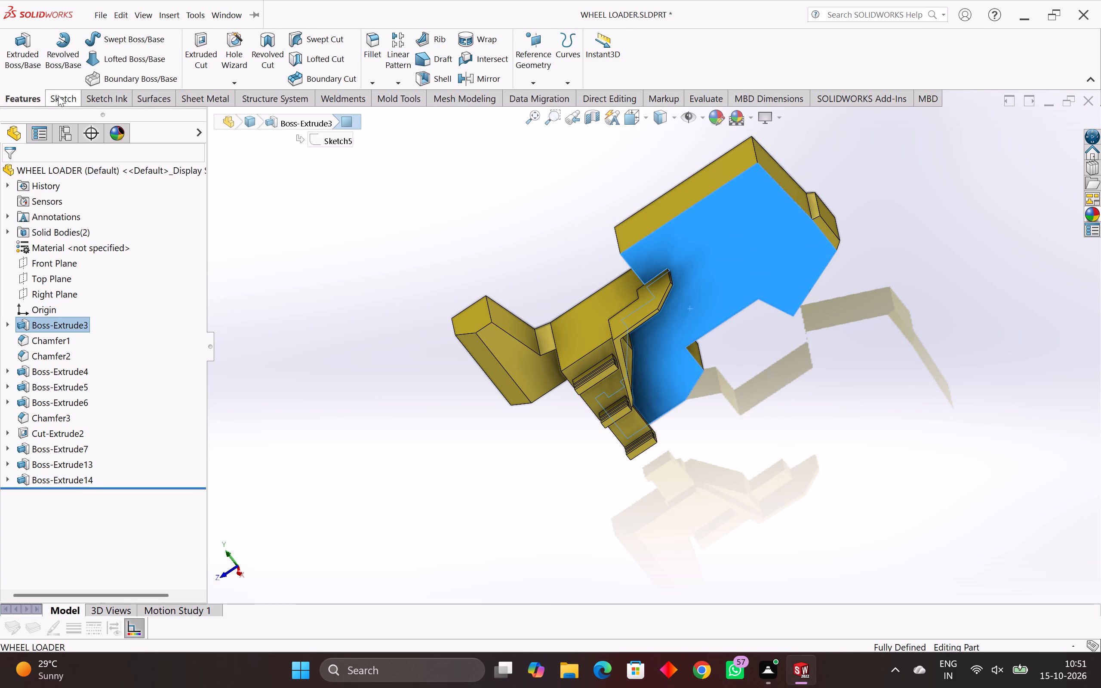
left_click(224, 41)
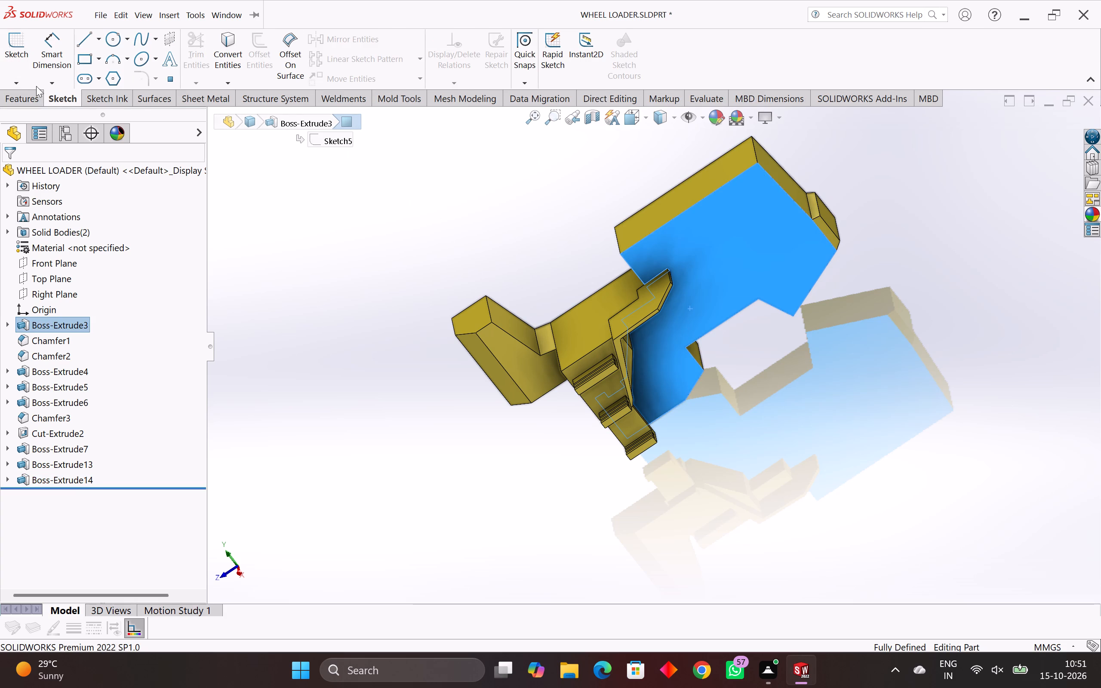
left_click(8, 32)
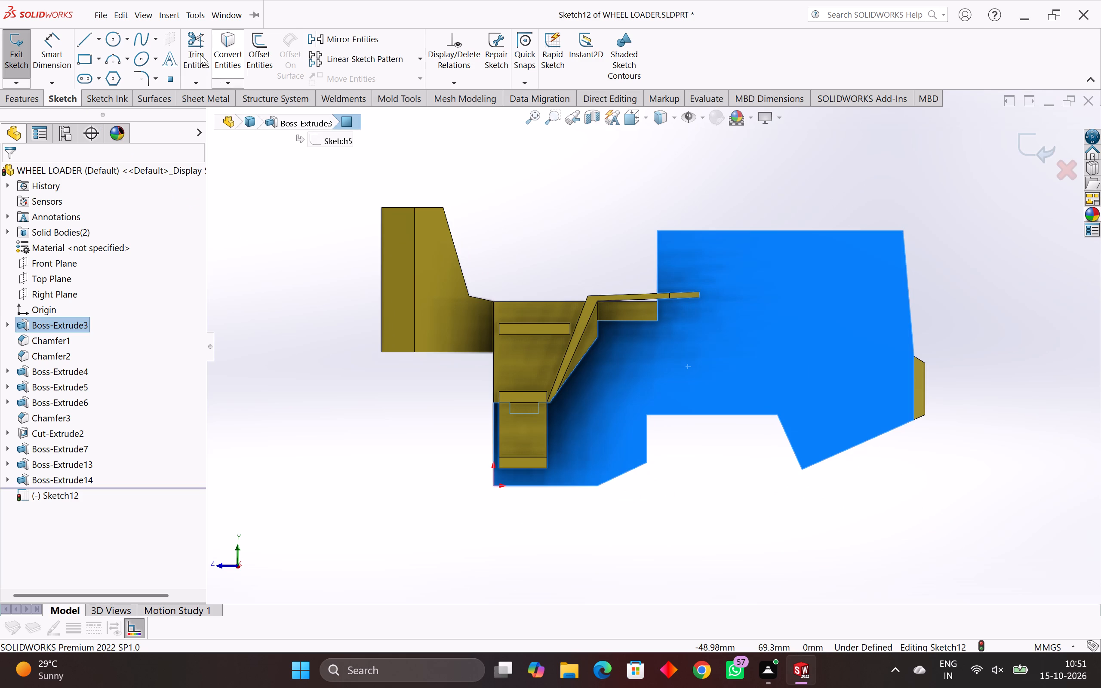
left_click(233, 46)
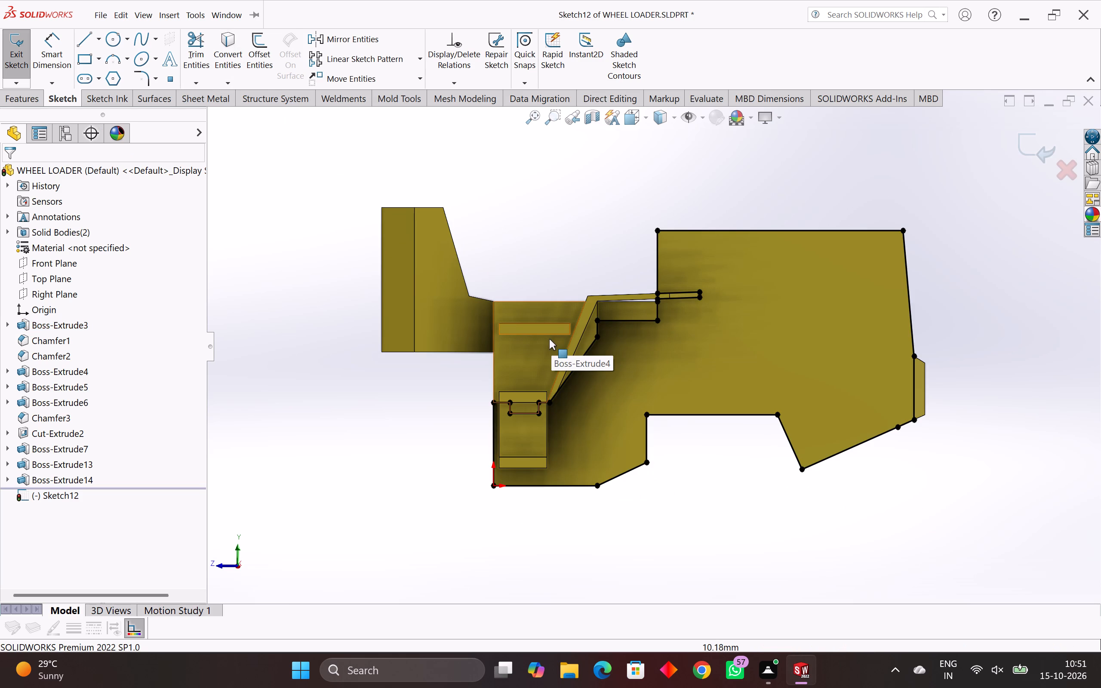
middle_click_drag(621, 401, 627, 410)
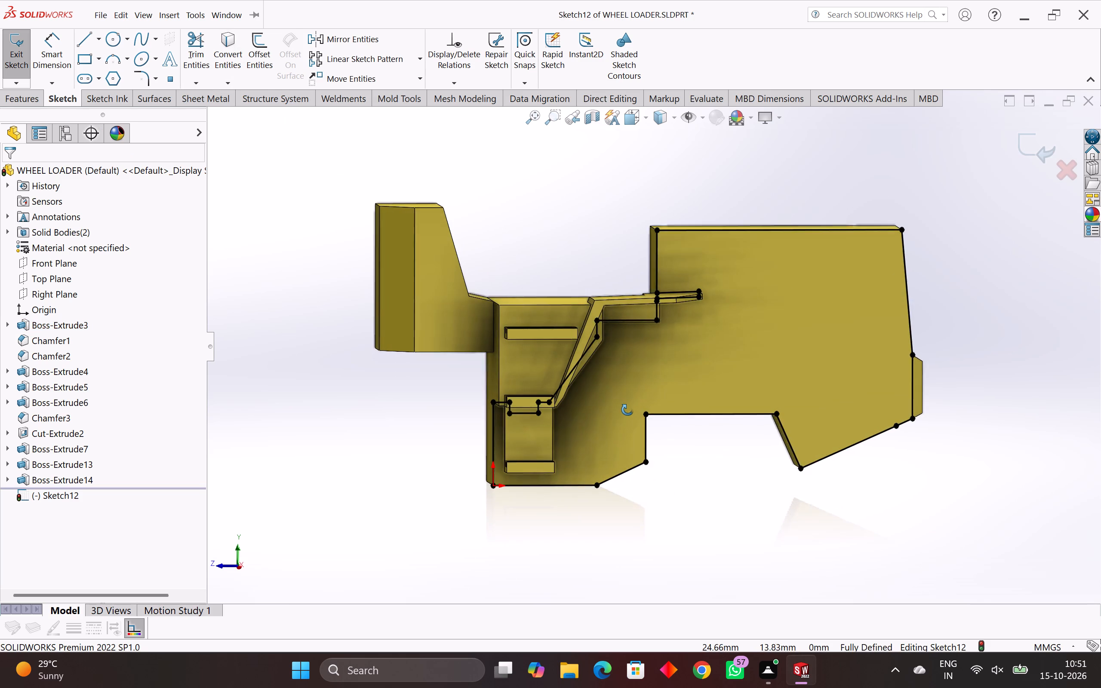
middle_click_drag(627, 410, 615, 443)
left_click(354, 448)
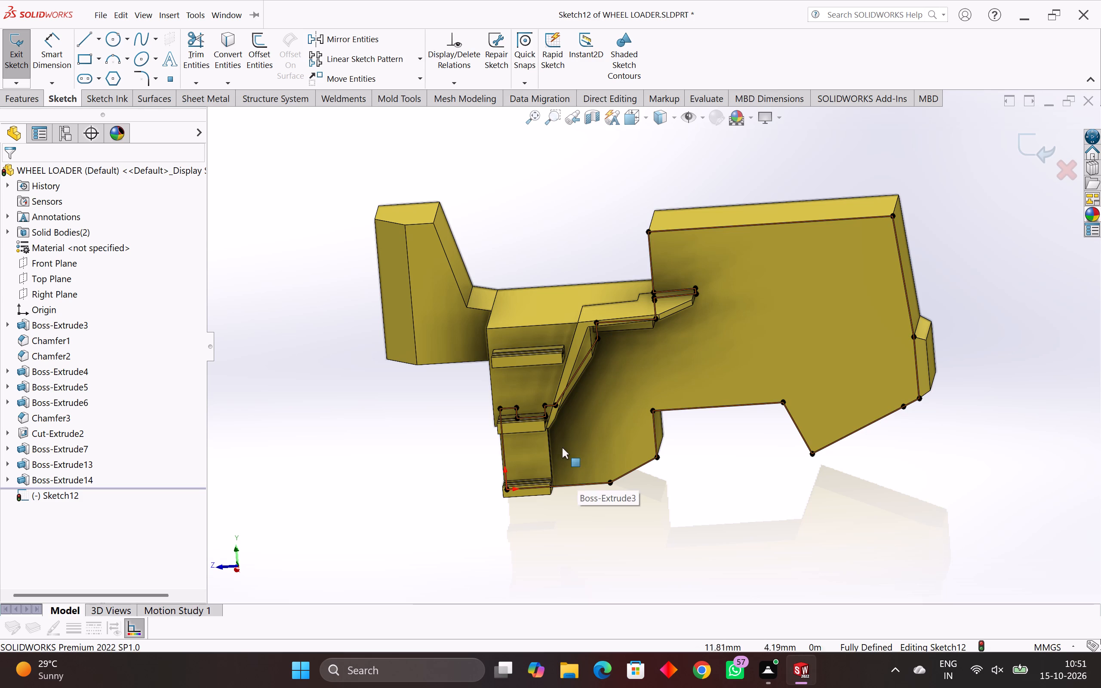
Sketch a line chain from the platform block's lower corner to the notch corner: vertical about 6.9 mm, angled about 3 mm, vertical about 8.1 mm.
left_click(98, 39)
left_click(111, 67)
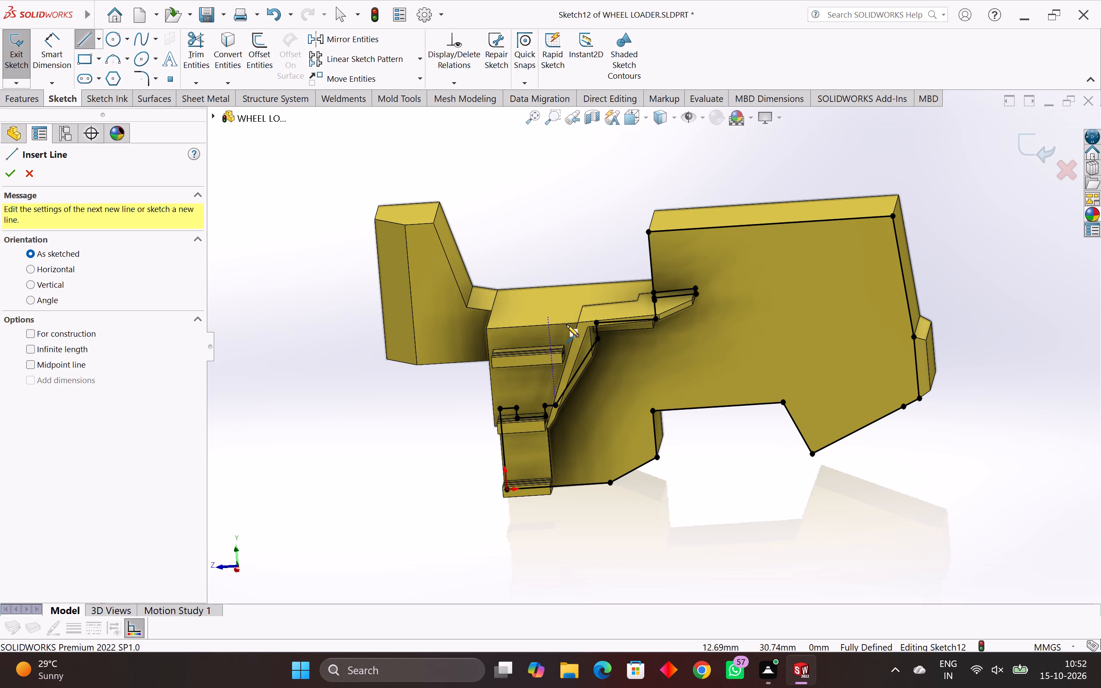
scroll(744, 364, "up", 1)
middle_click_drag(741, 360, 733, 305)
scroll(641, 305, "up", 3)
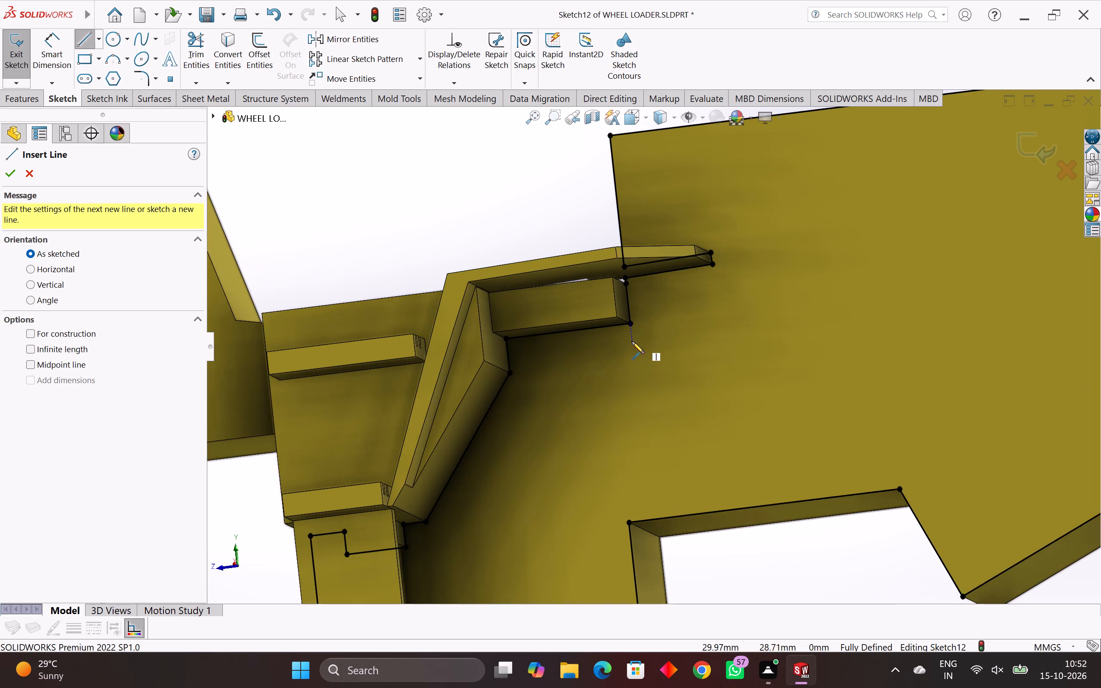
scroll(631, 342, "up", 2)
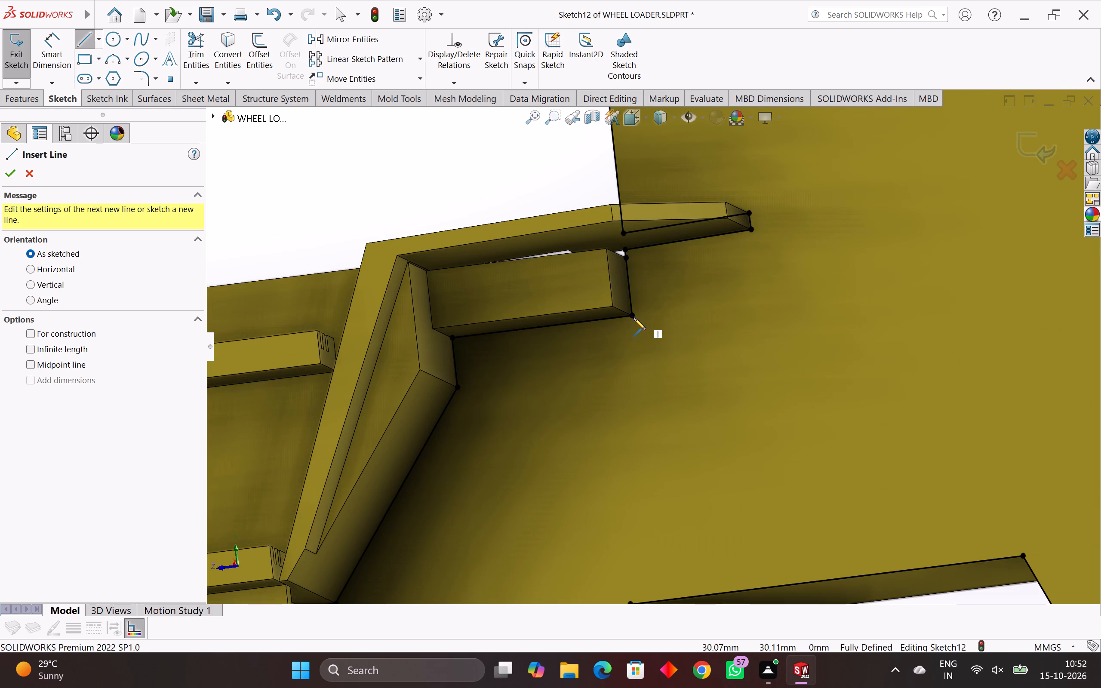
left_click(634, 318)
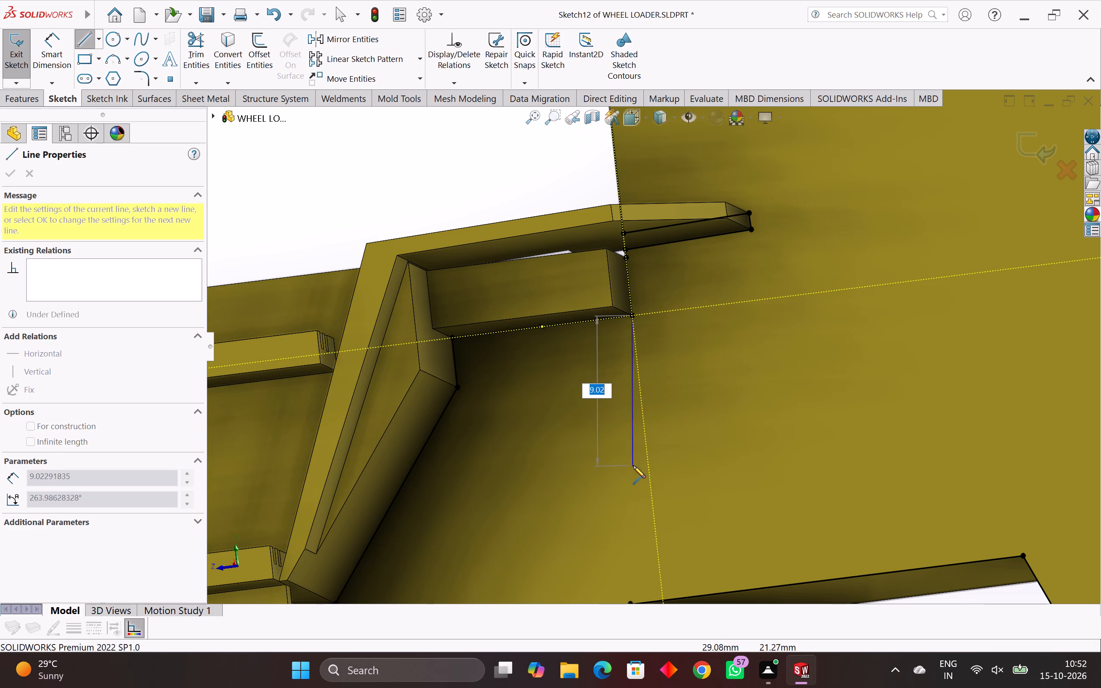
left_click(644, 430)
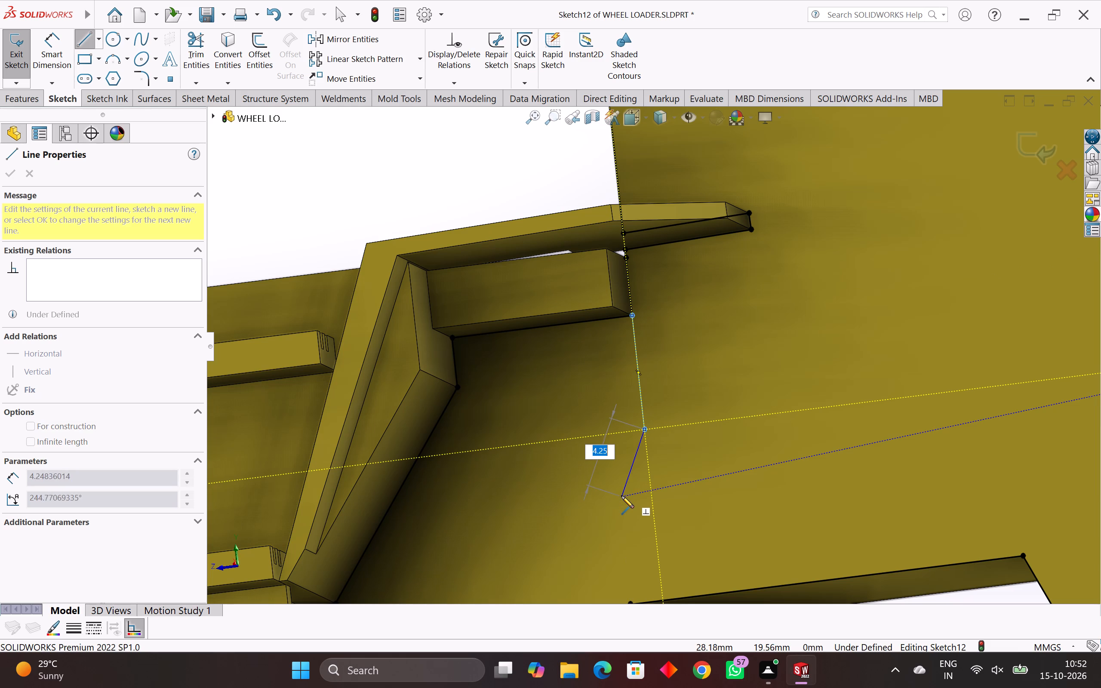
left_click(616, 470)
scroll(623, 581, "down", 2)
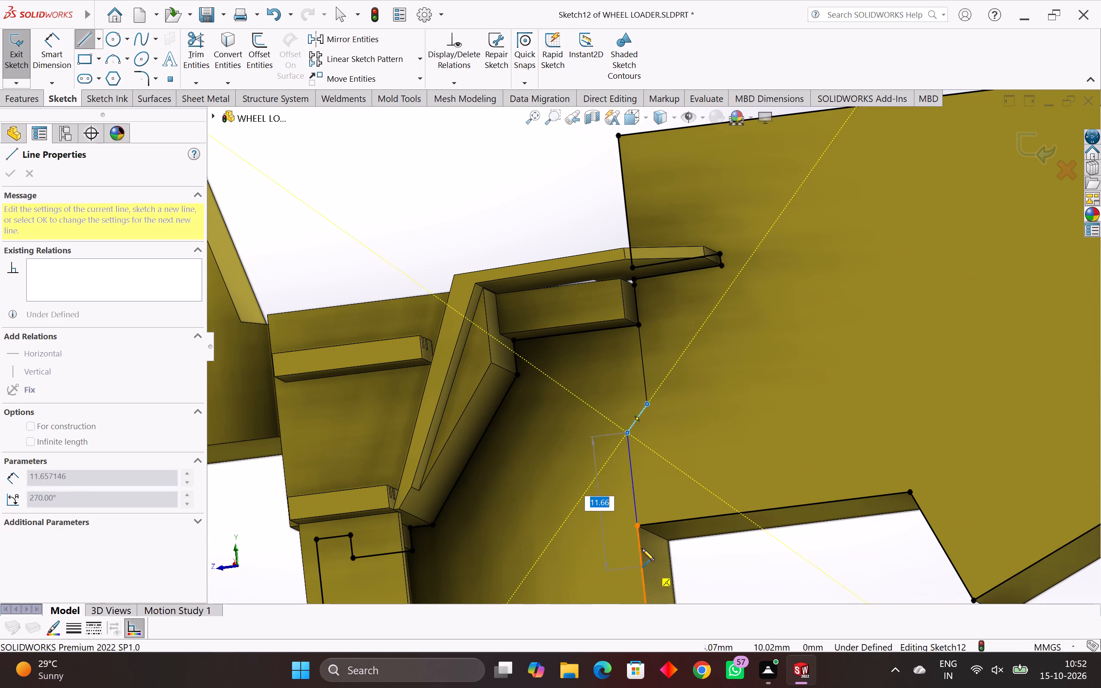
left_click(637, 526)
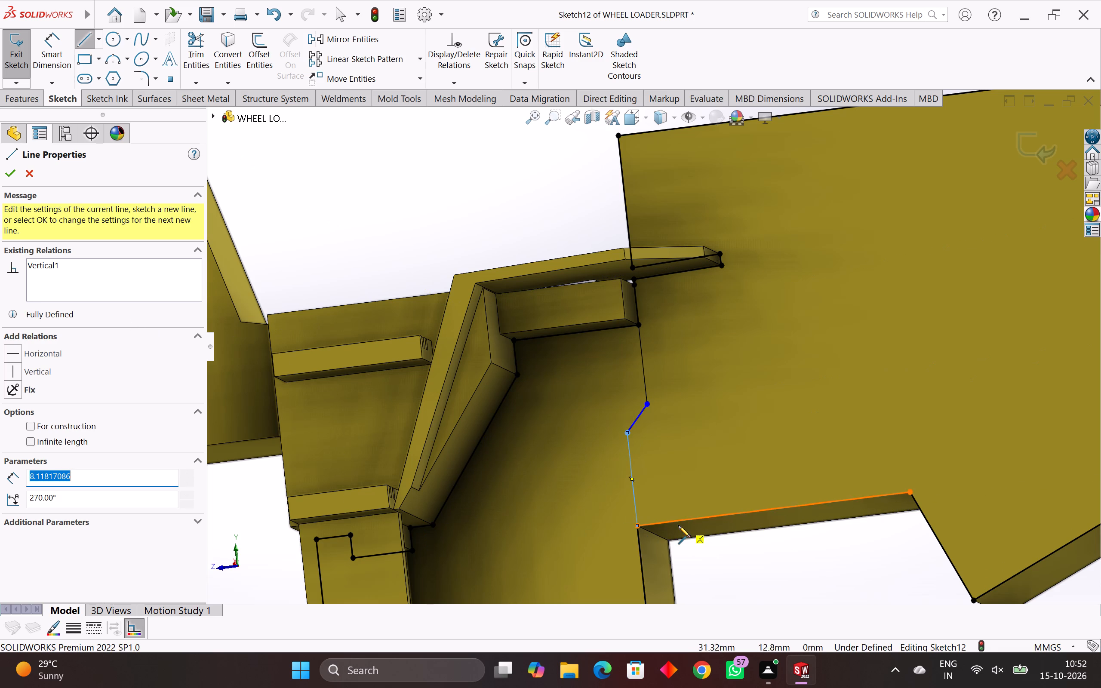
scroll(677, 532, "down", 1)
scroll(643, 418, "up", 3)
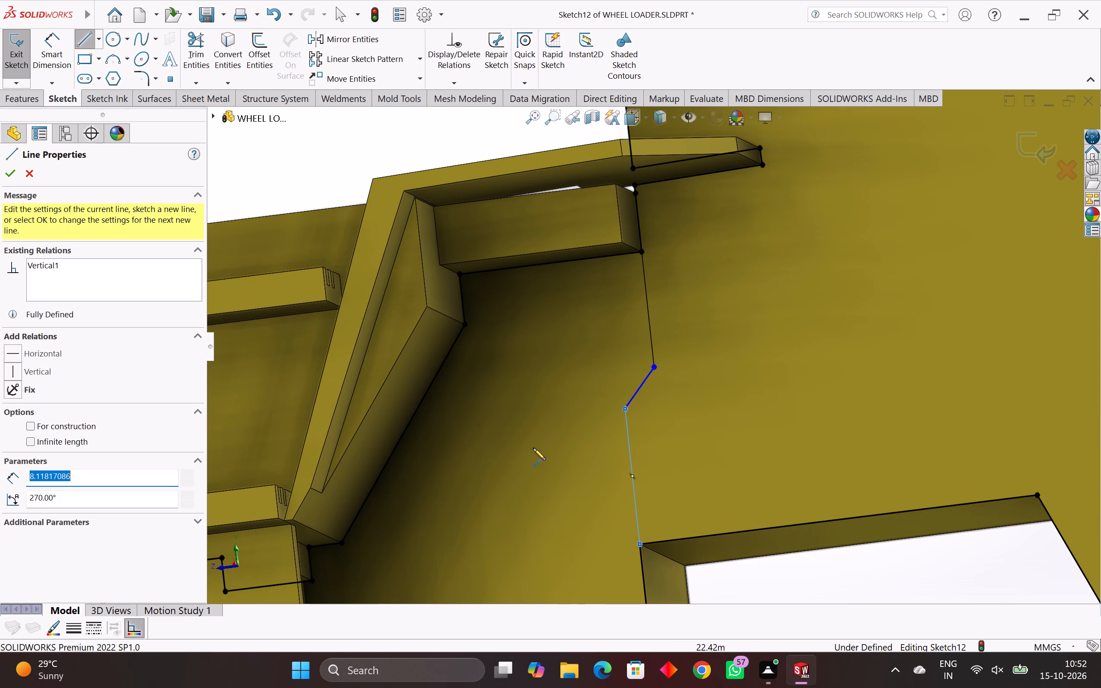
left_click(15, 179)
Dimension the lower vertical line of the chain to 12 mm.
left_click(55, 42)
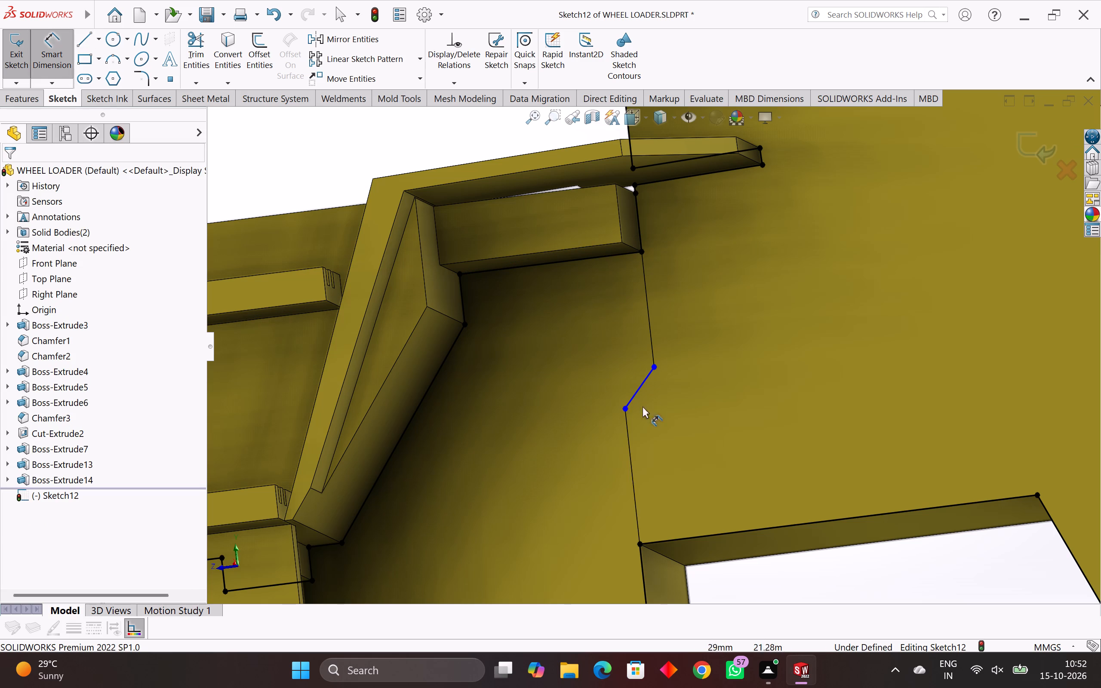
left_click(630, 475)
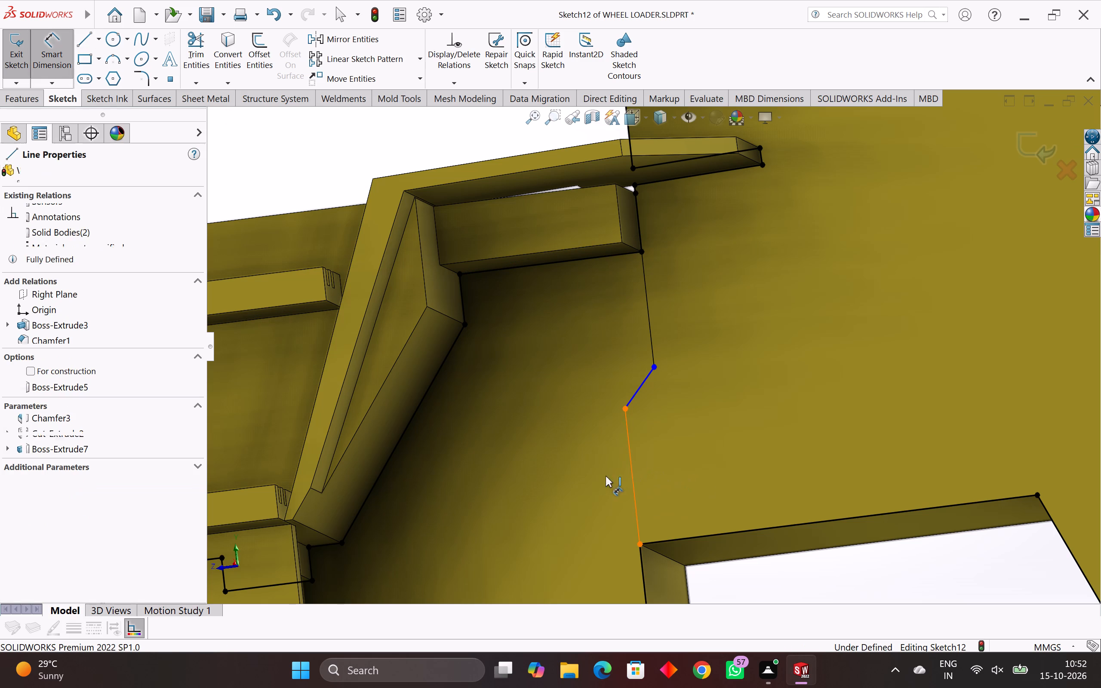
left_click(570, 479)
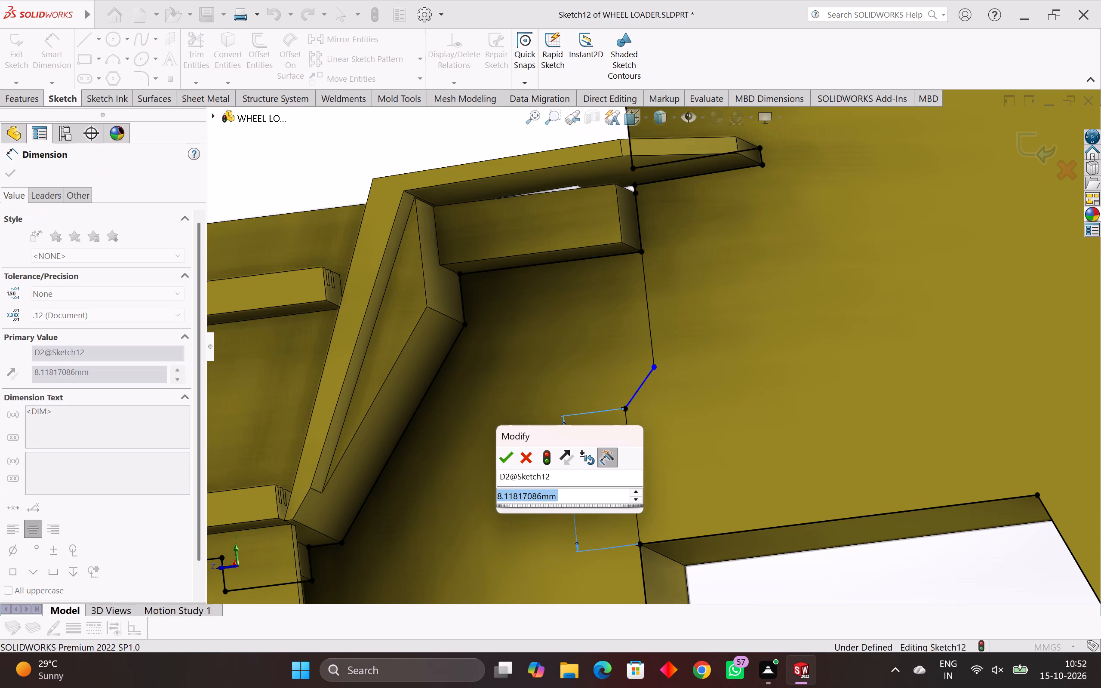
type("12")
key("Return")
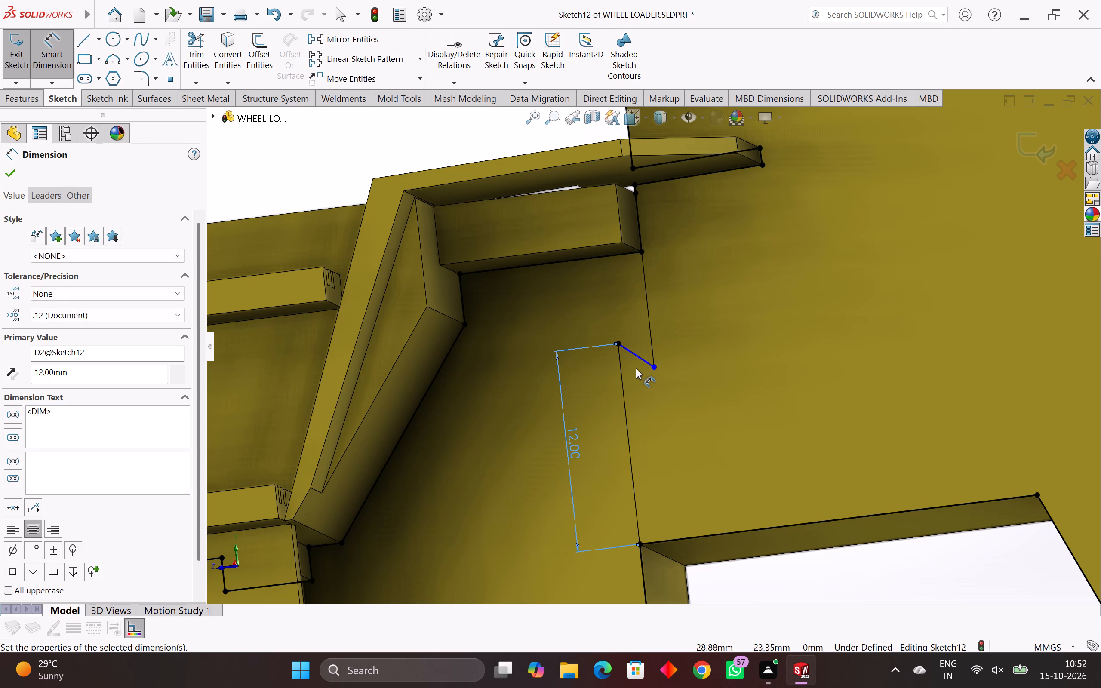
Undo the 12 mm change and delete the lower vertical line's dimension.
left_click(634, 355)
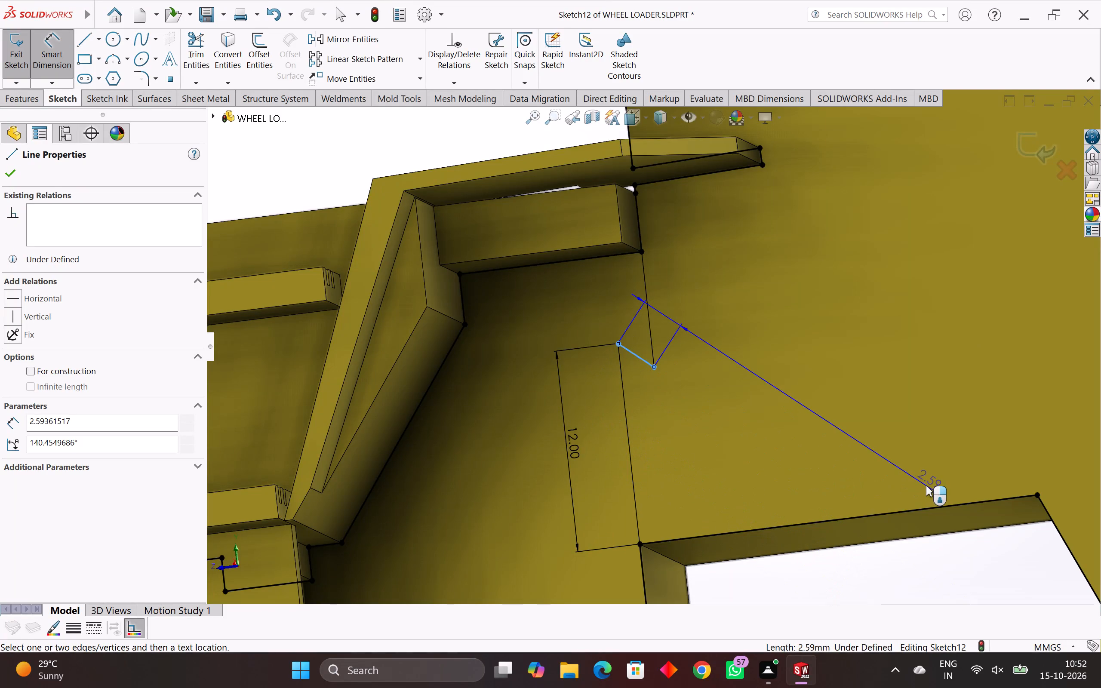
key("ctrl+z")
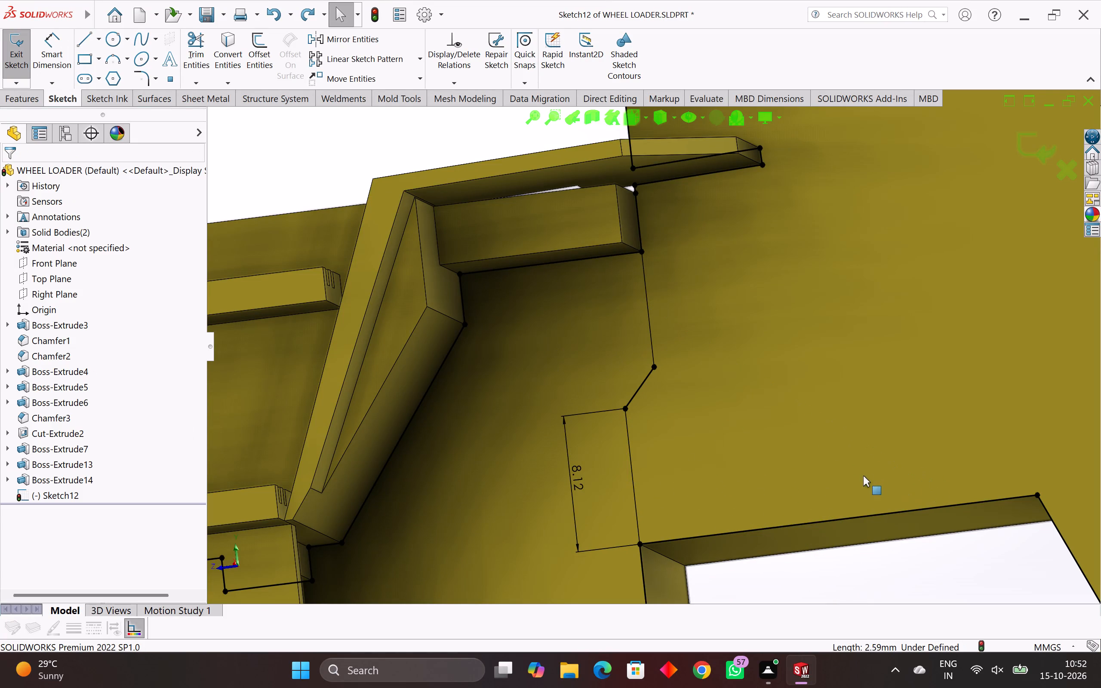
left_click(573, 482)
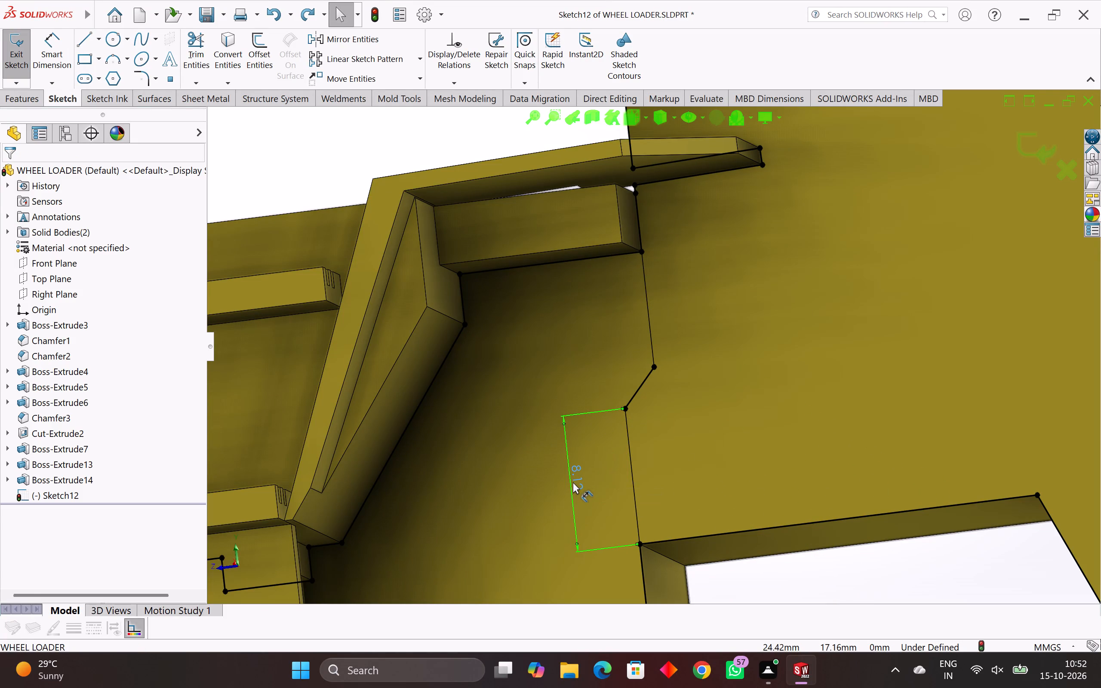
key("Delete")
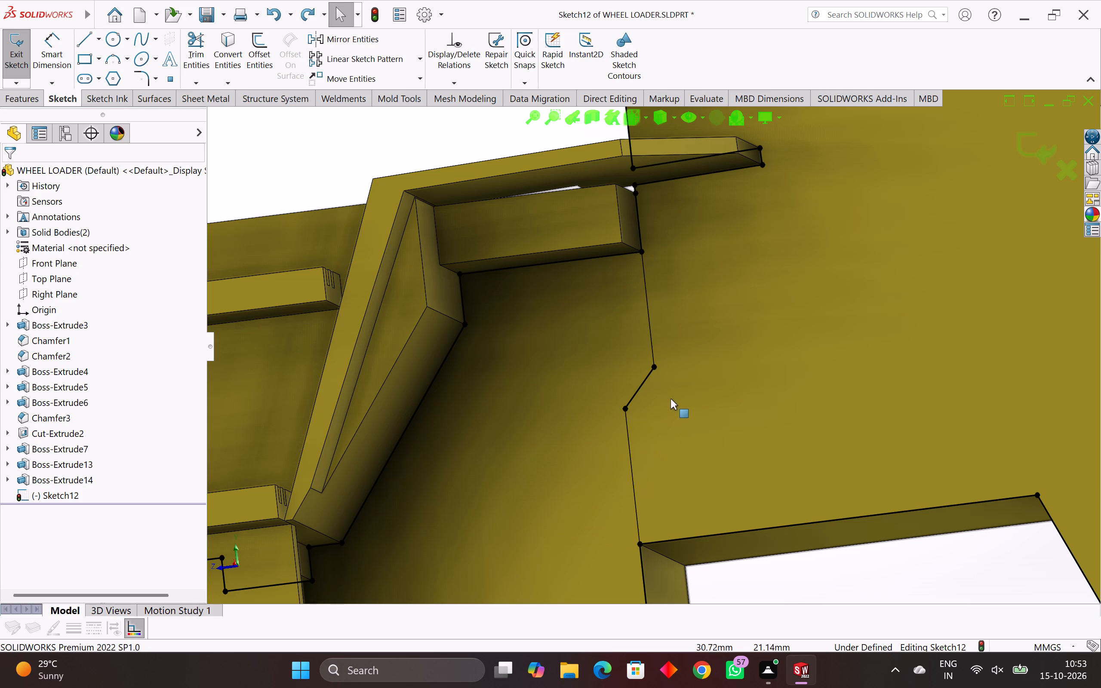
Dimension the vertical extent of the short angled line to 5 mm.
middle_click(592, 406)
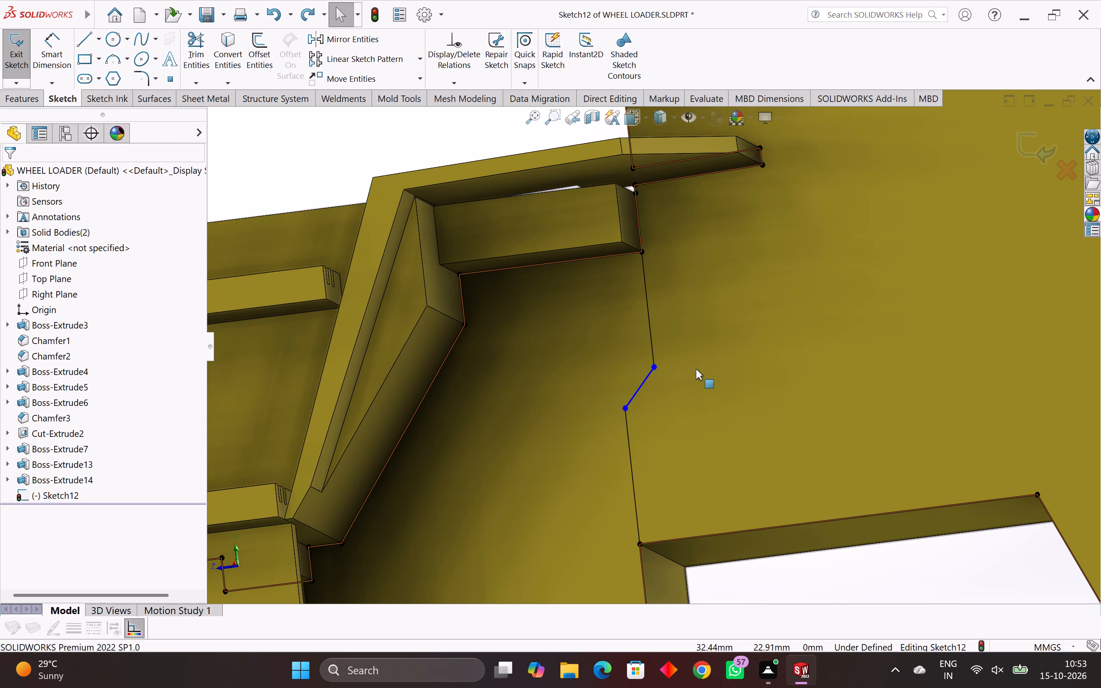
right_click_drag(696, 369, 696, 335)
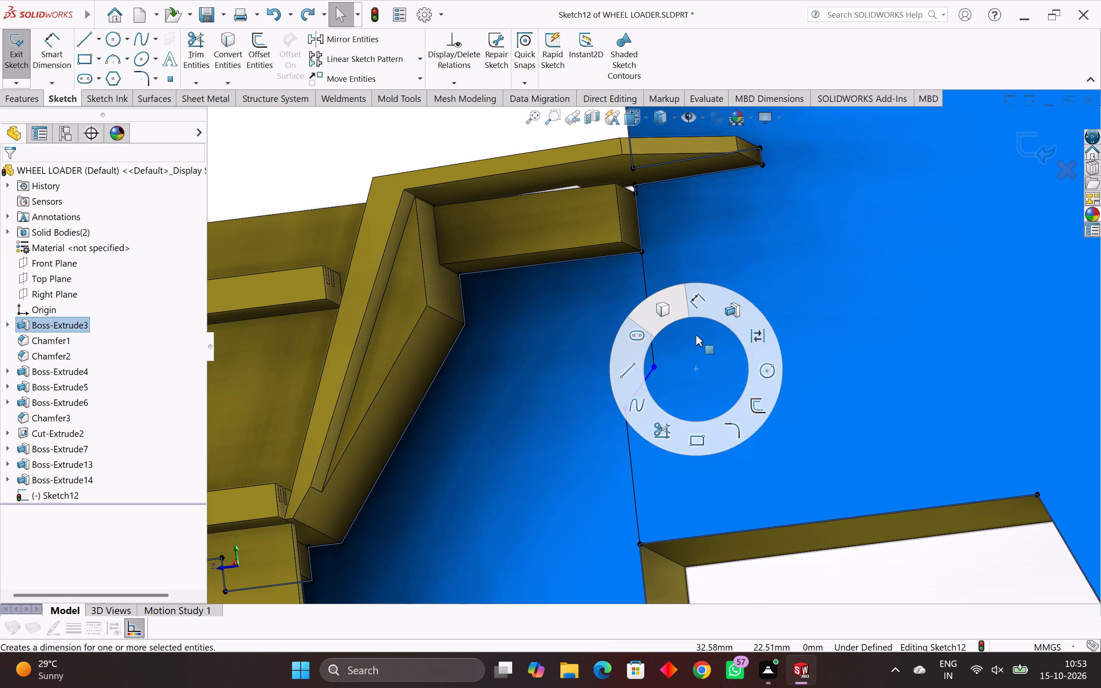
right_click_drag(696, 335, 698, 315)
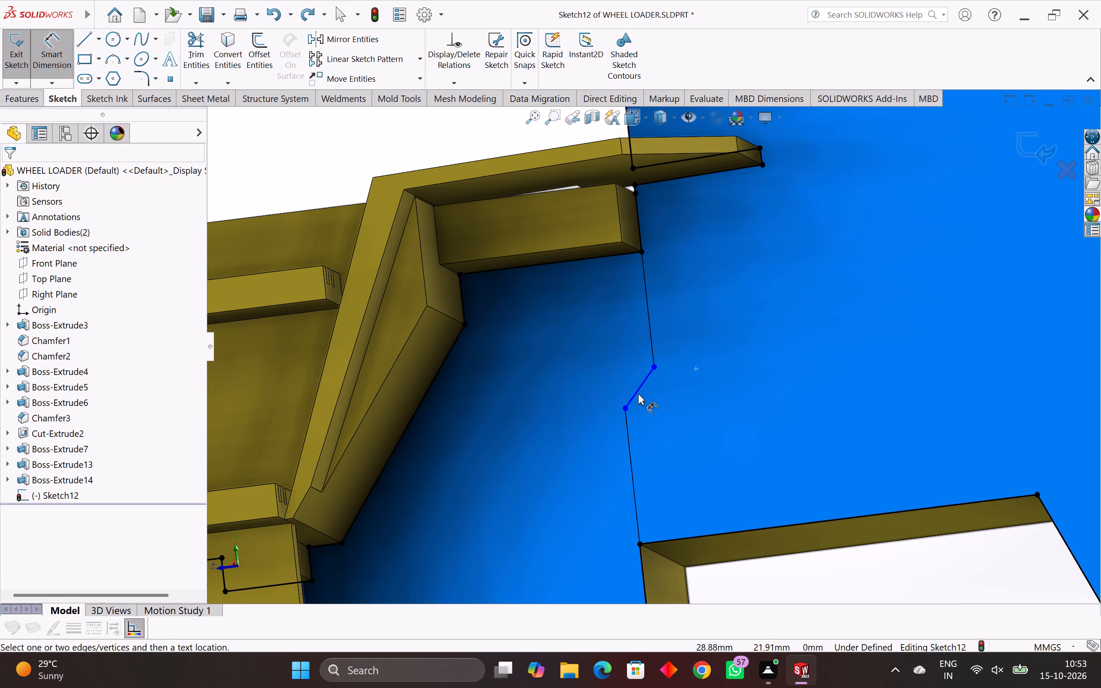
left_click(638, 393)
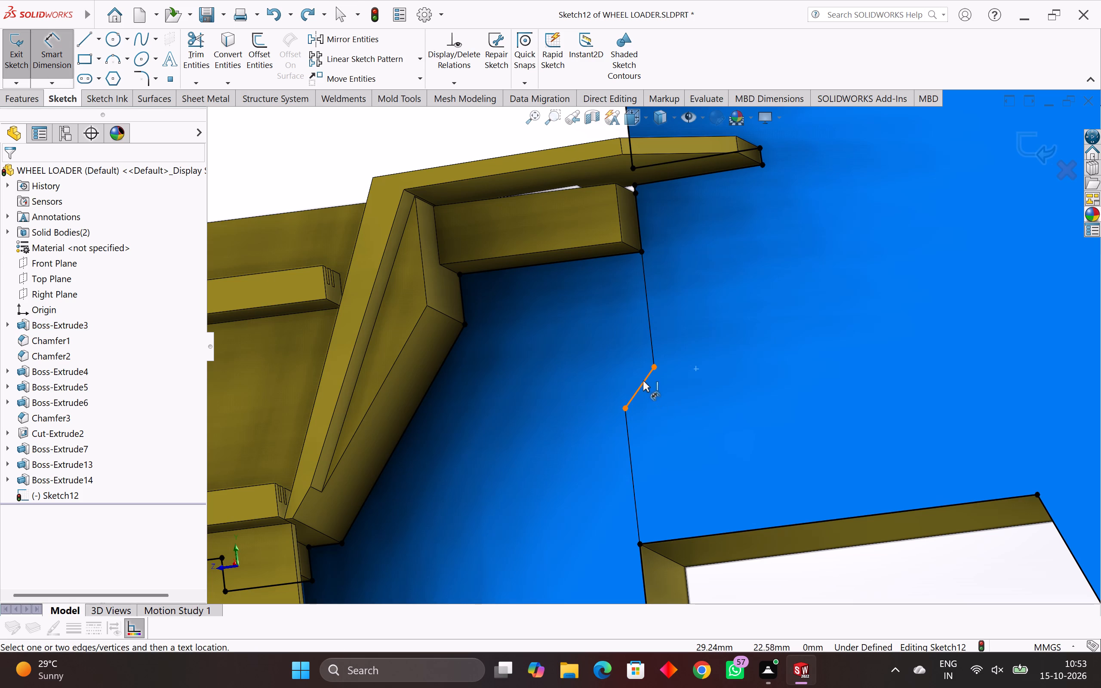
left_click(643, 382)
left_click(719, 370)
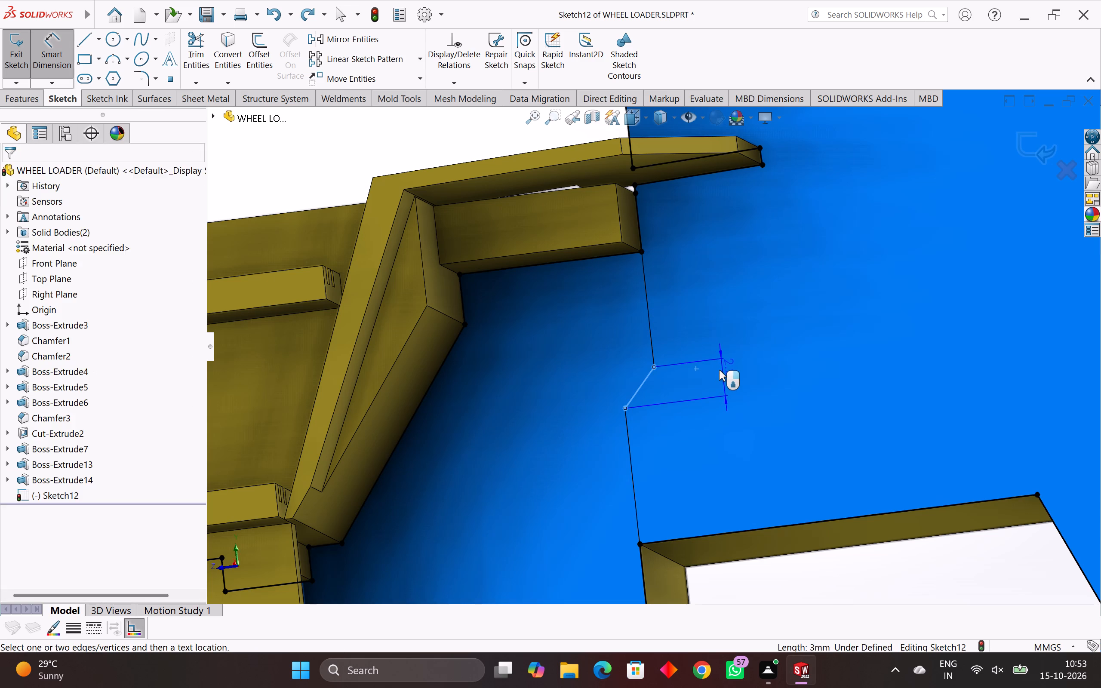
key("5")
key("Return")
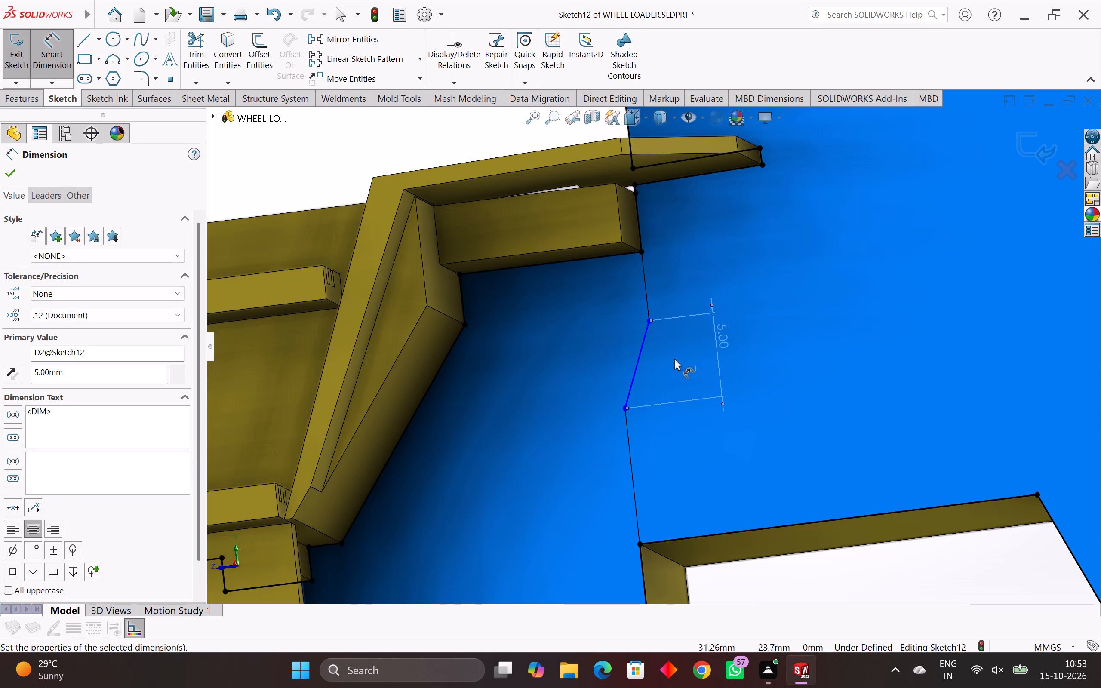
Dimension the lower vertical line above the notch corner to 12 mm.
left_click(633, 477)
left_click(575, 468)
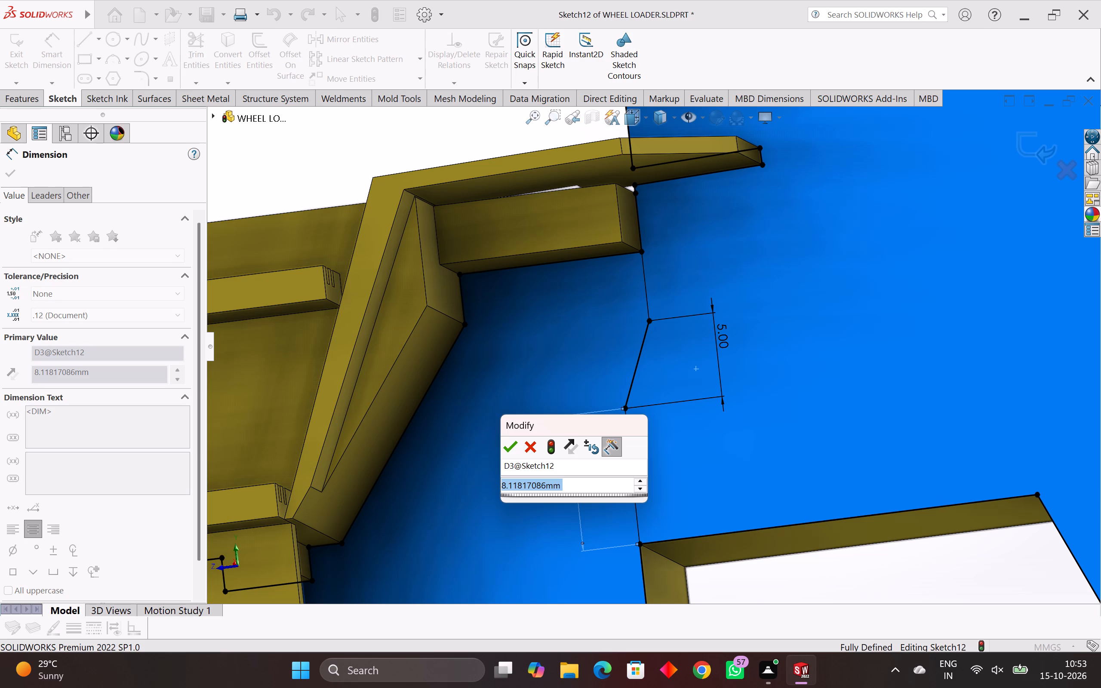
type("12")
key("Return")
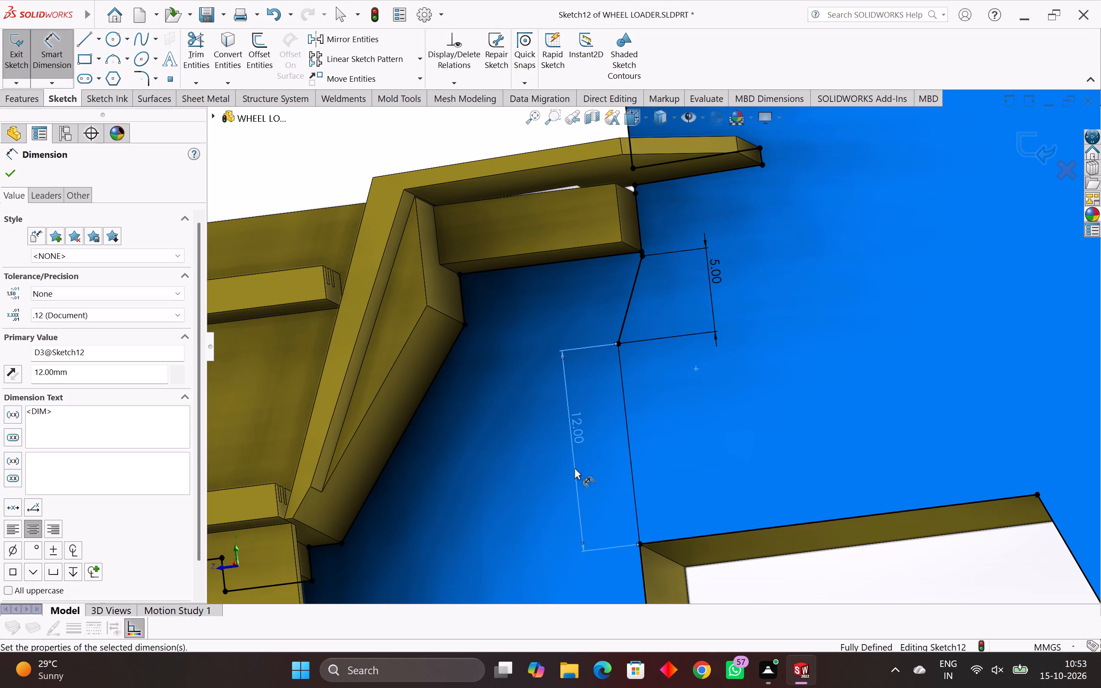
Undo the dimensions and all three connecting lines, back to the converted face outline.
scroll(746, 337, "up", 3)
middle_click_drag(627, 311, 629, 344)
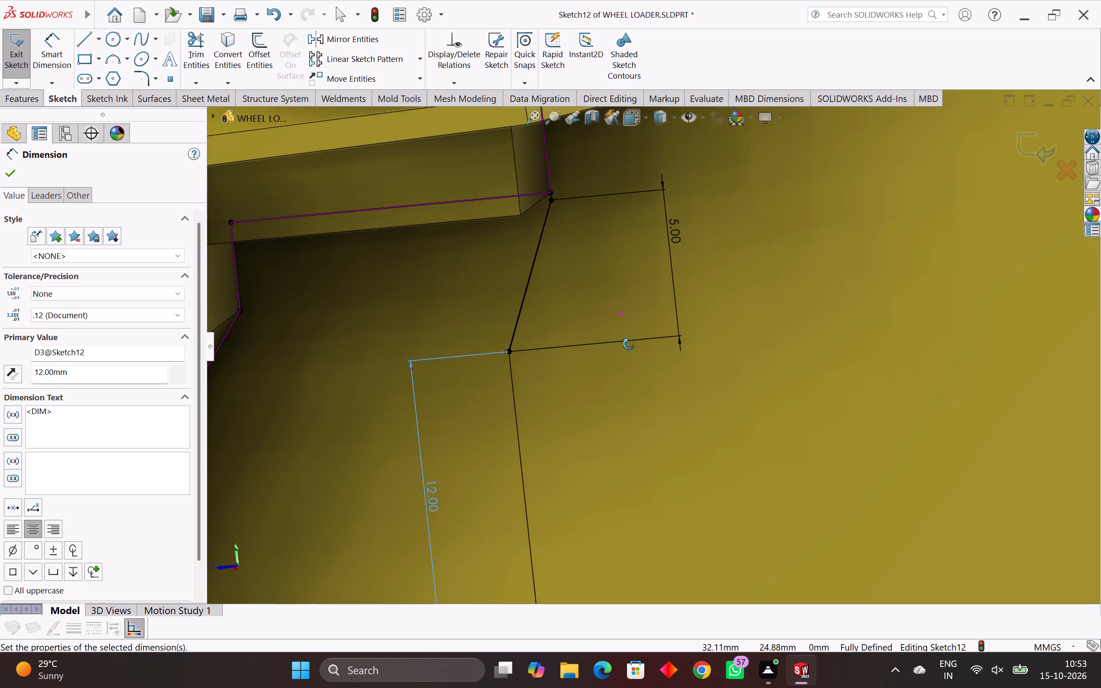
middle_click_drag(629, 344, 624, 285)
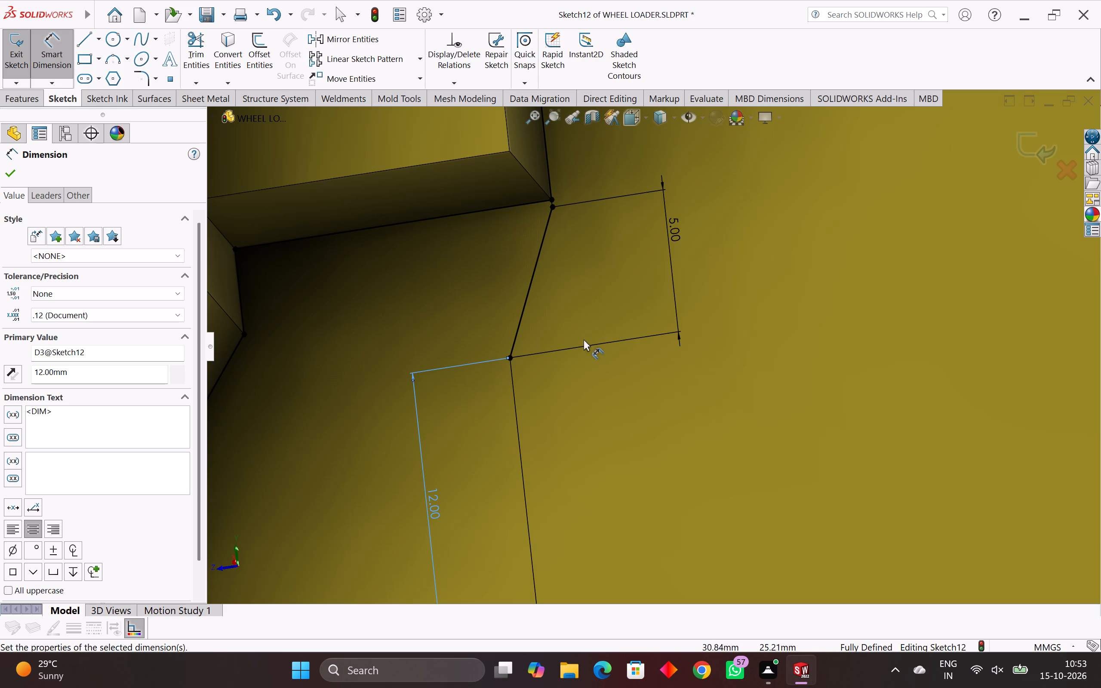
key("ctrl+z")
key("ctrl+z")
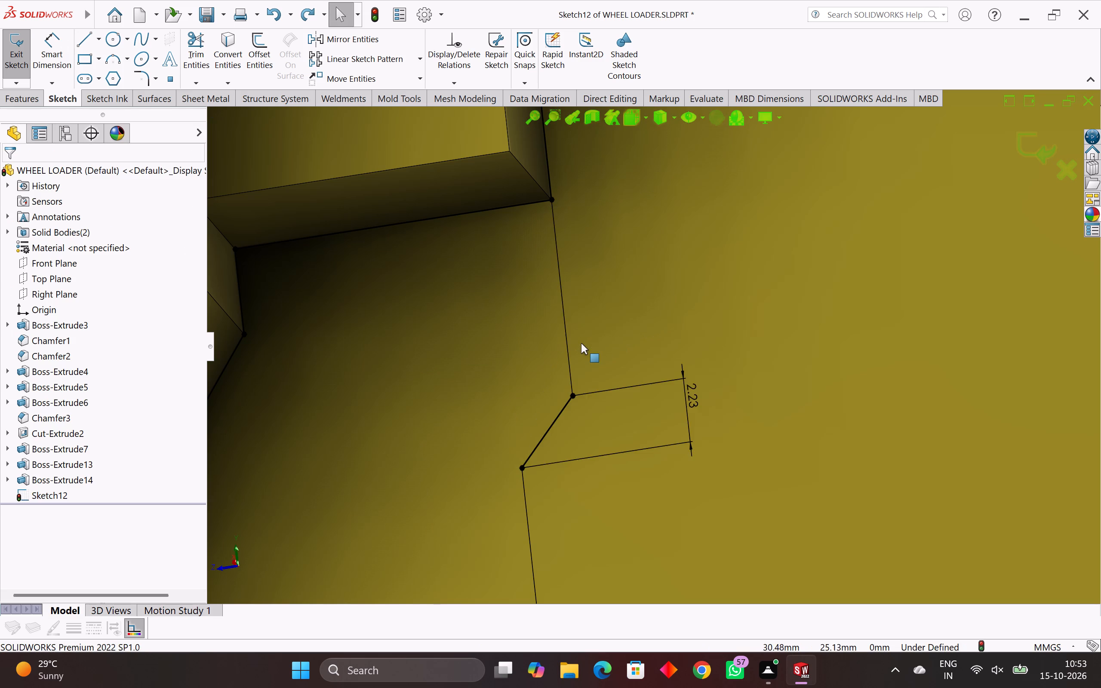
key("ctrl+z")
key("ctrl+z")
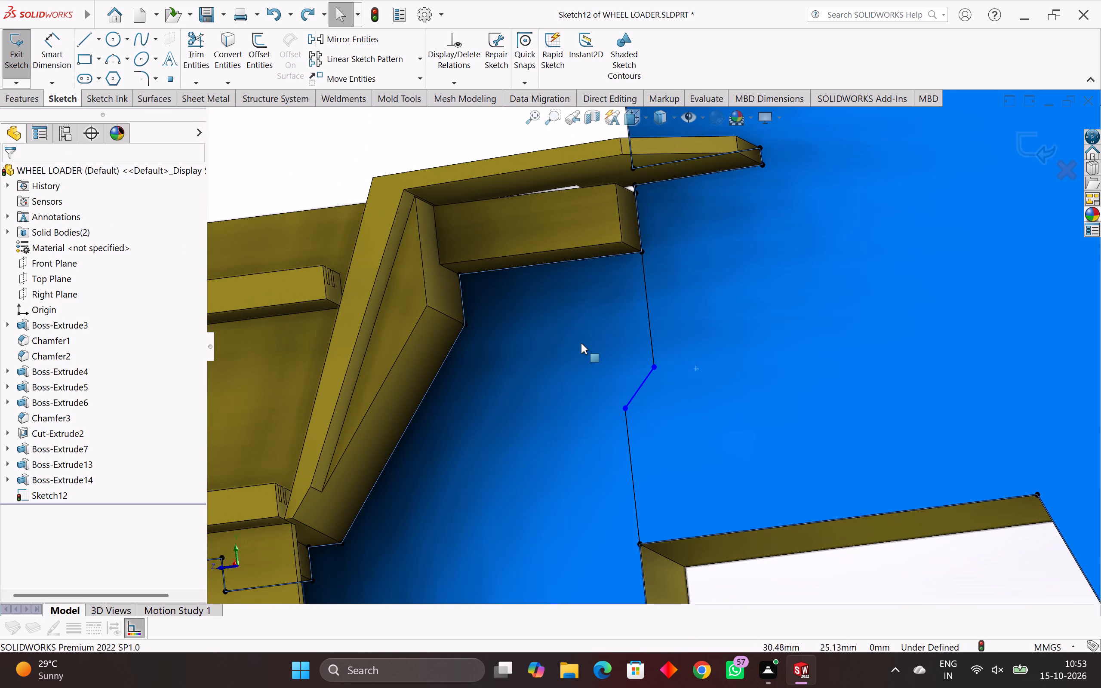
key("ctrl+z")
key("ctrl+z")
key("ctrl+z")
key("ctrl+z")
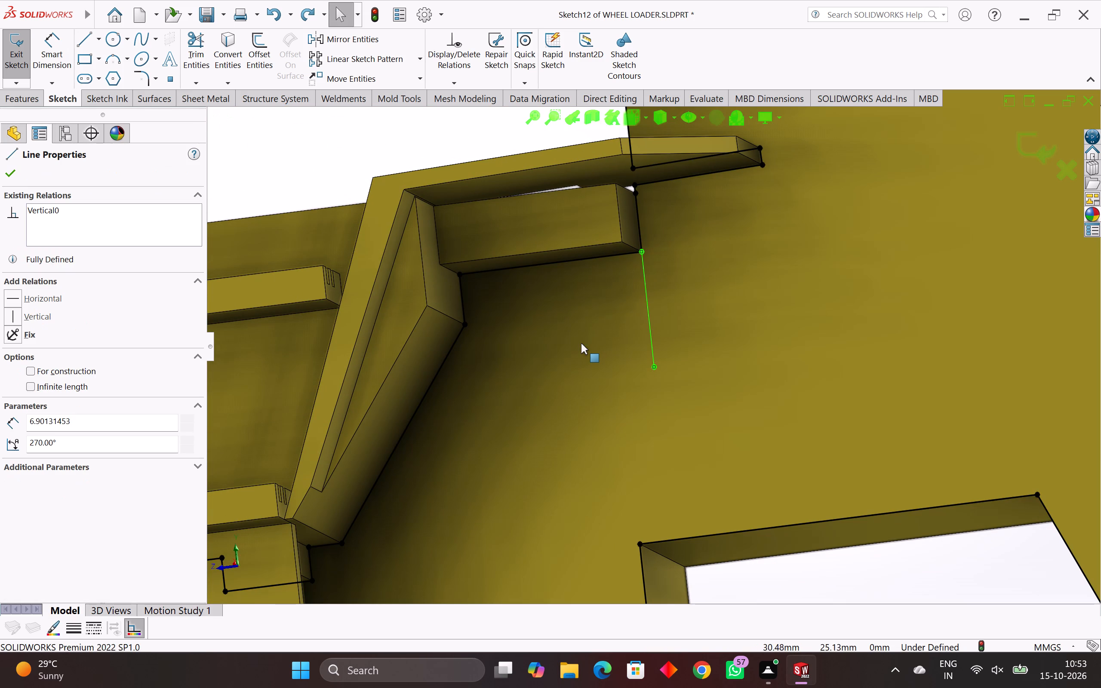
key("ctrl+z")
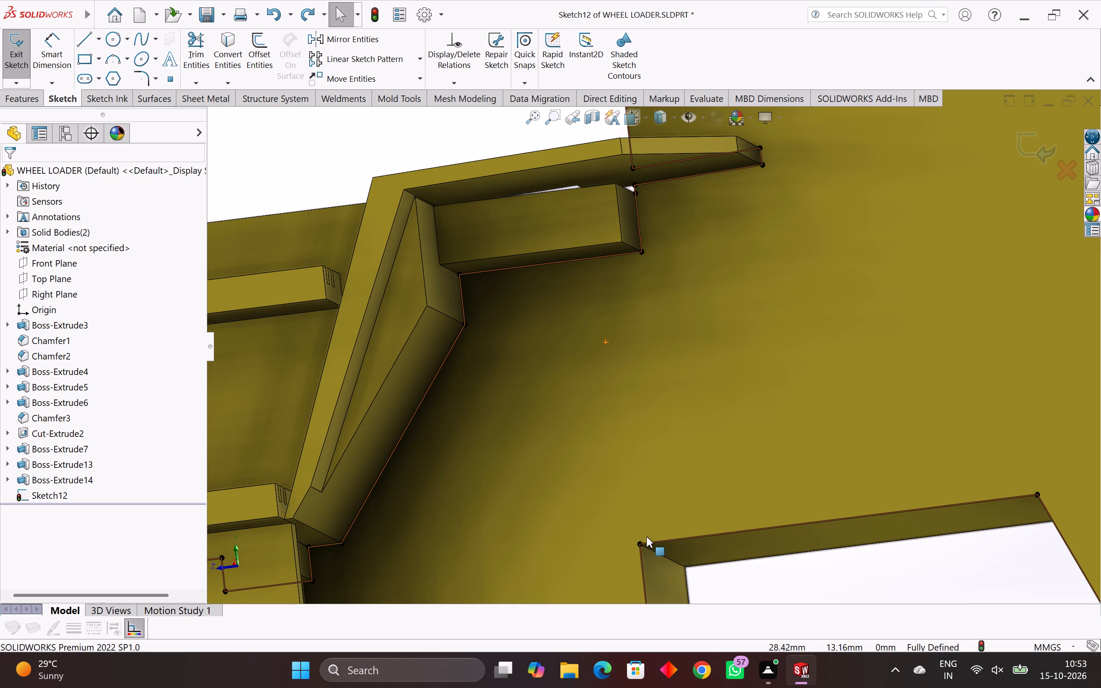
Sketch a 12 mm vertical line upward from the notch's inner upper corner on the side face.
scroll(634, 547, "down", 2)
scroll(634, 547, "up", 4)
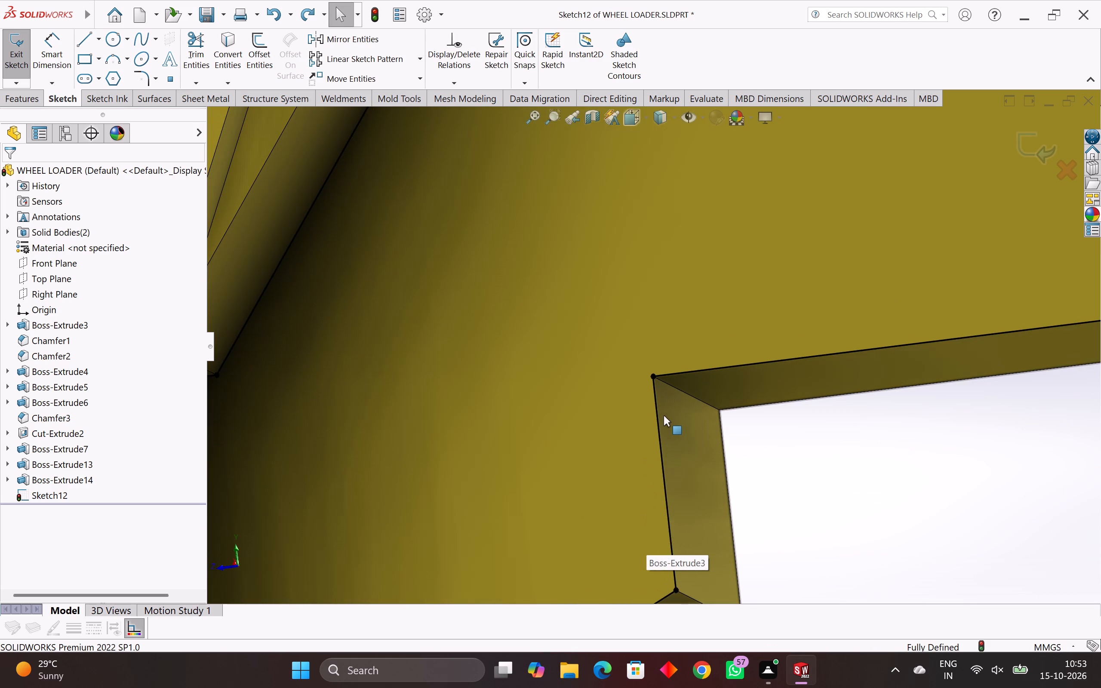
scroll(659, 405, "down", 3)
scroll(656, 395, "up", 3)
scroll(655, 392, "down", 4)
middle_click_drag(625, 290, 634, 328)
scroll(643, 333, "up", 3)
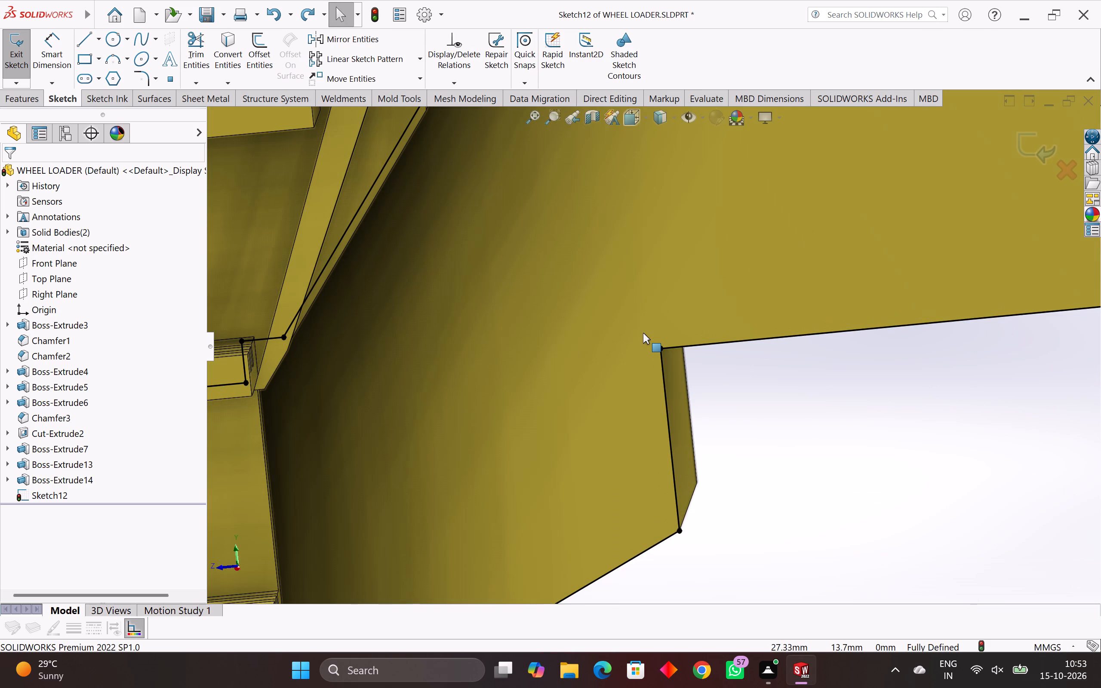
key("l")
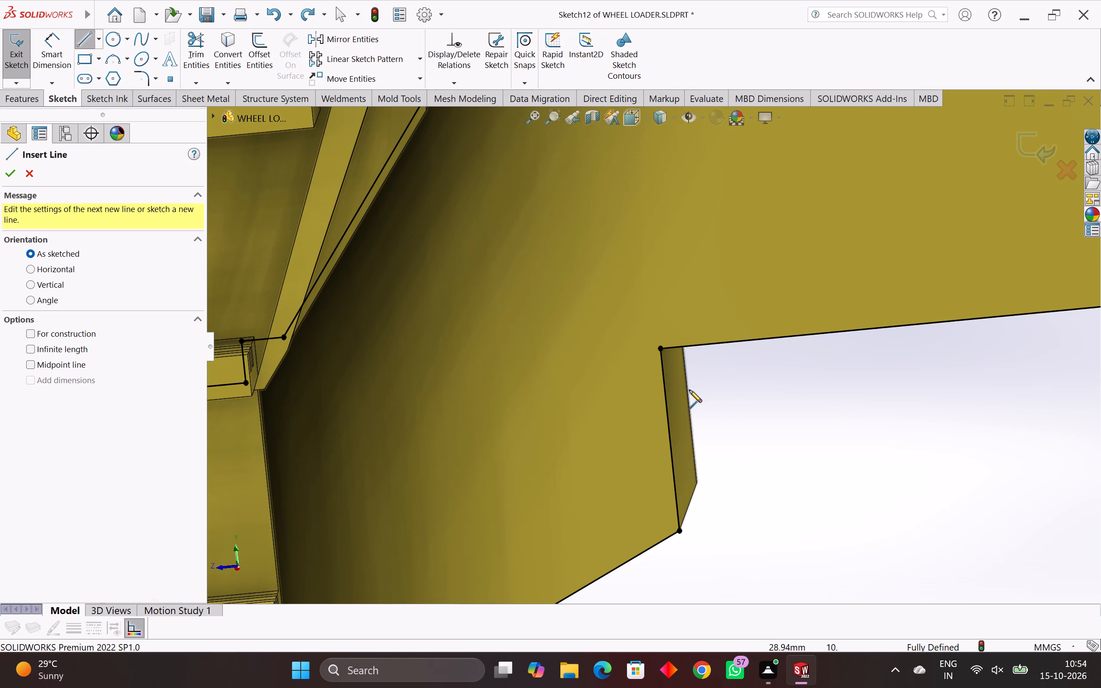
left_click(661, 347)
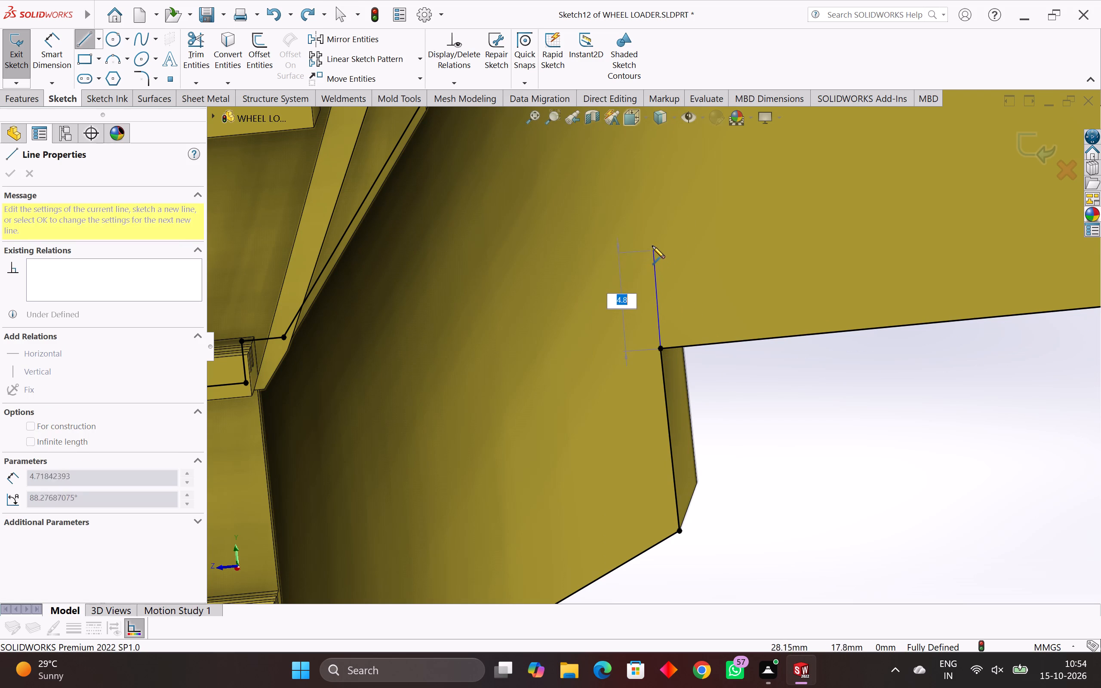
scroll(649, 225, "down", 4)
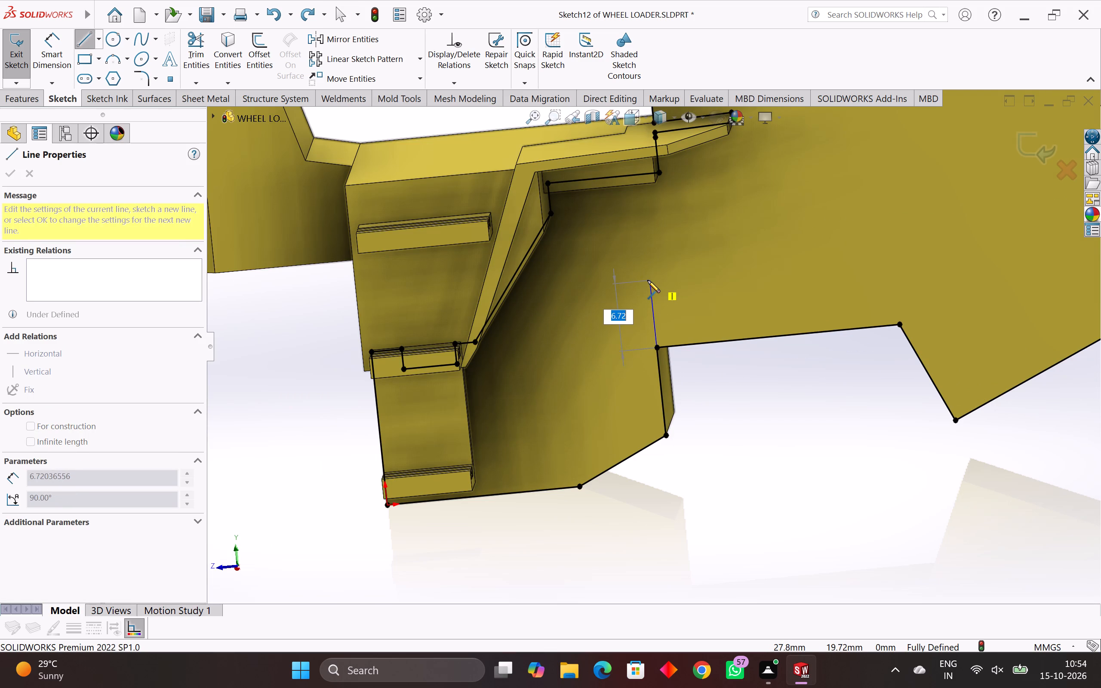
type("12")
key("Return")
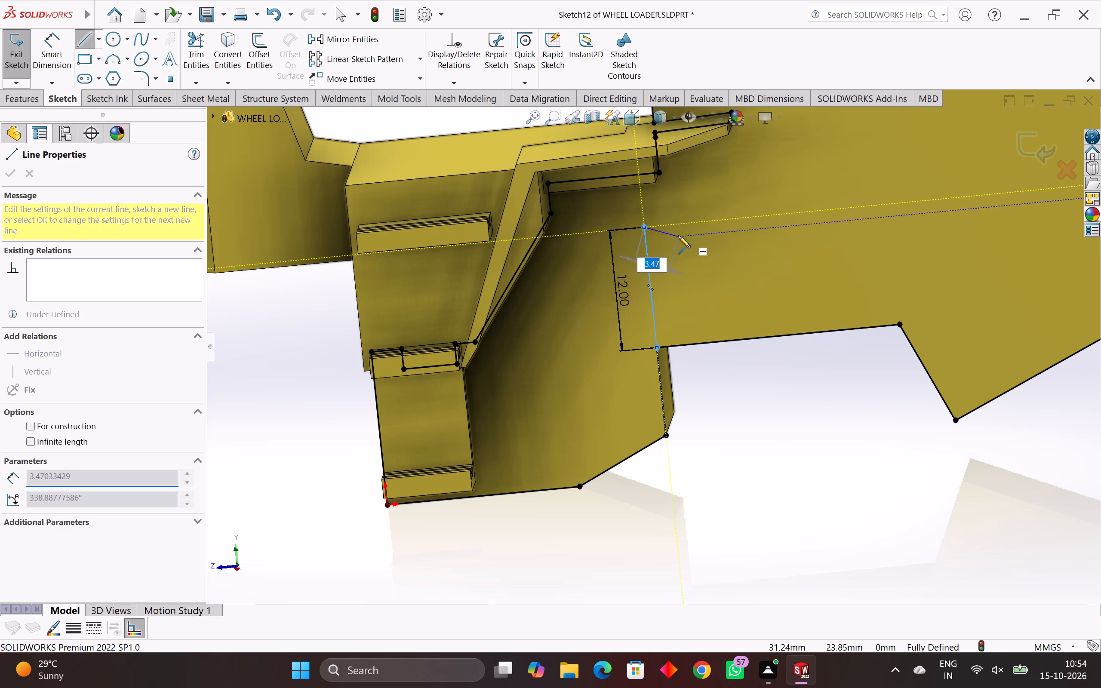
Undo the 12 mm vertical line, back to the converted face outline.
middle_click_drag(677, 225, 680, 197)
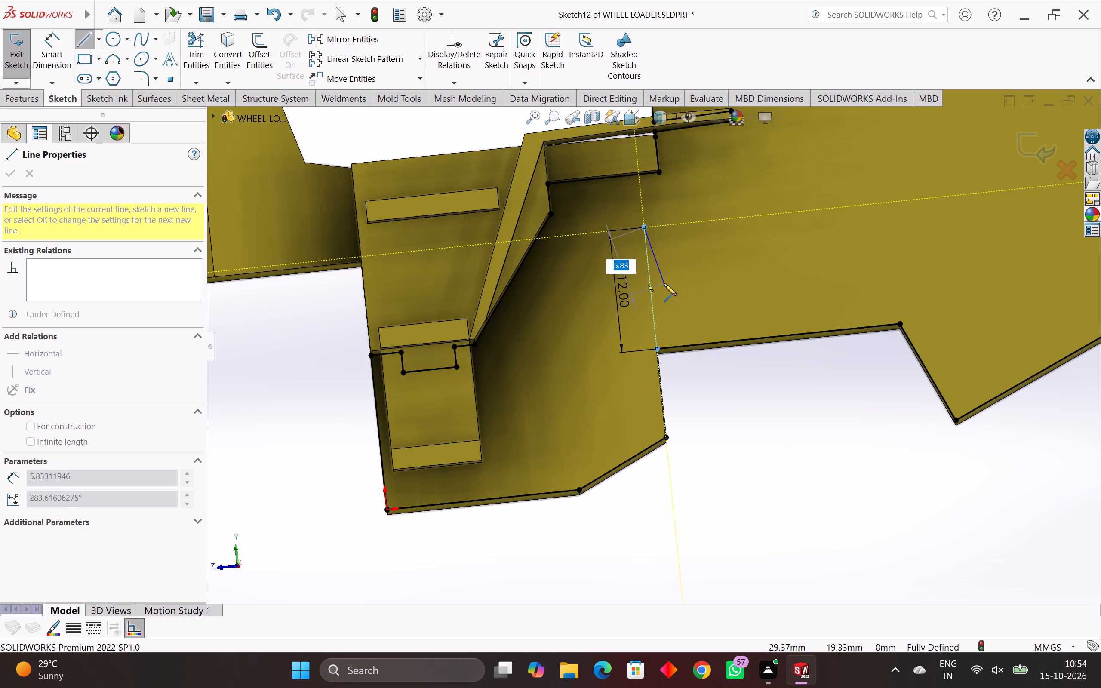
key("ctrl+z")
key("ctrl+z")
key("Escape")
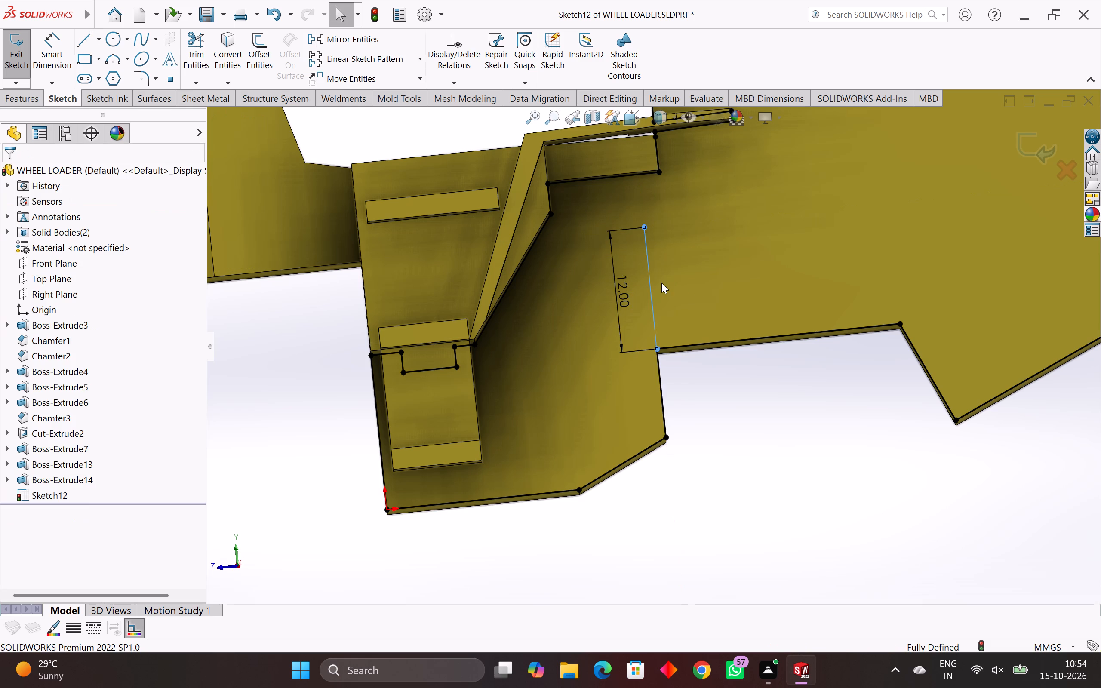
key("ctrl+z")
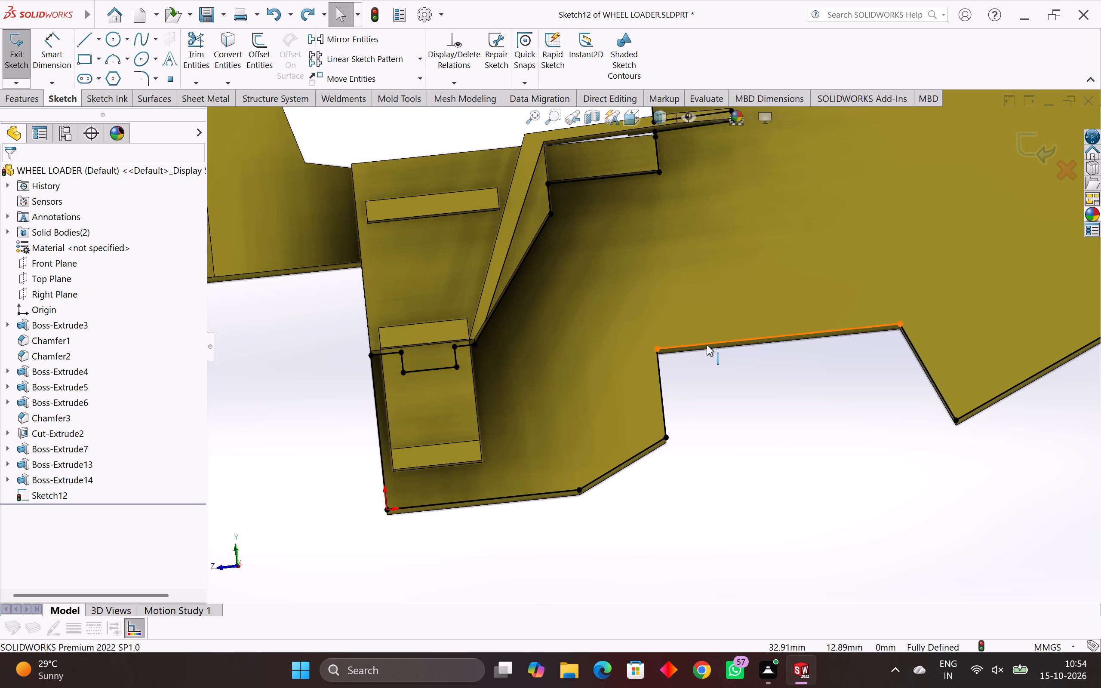
Sketch vertical, short angled and vertical connected lines from the upper block's lower corner to the notch's upper corner, the last about 5.9 mm.
scroll(674, 262, "down", 1)
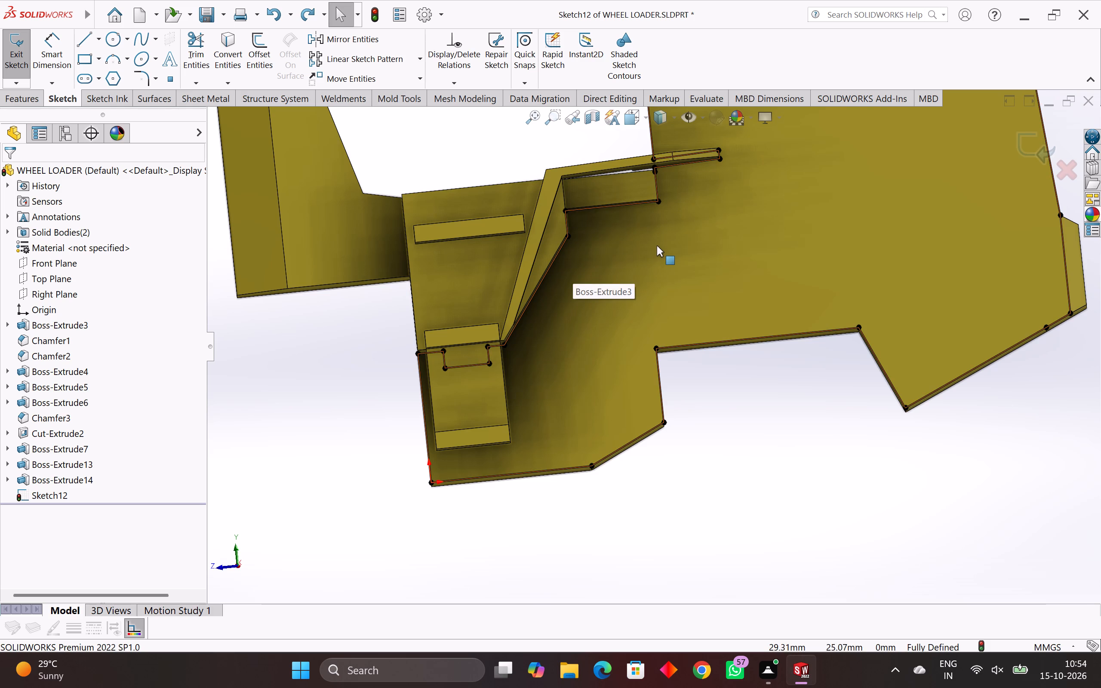
scroll(652, 236, "up", 4)
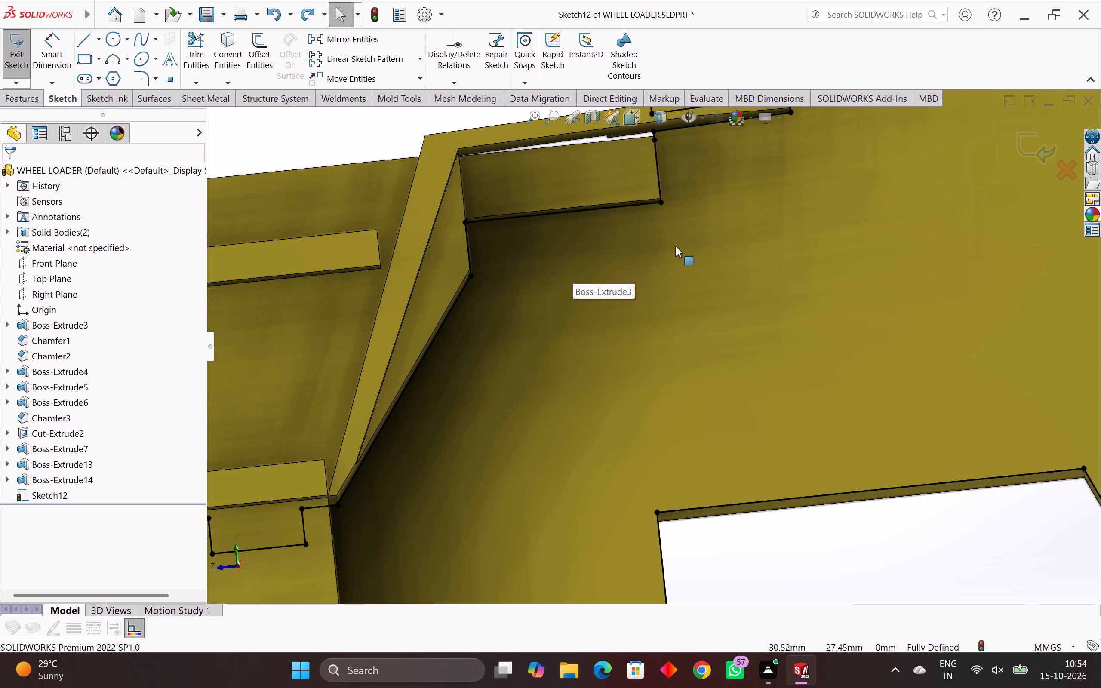
scroll(667, 214, "up", 2)
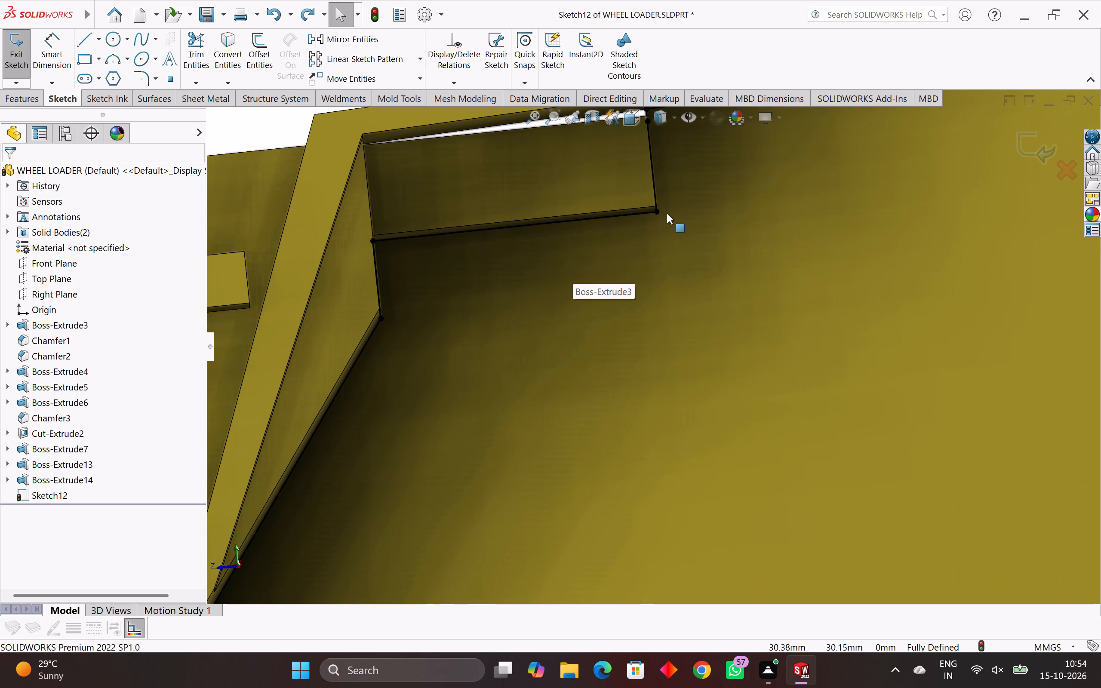
left_click(86, 44)
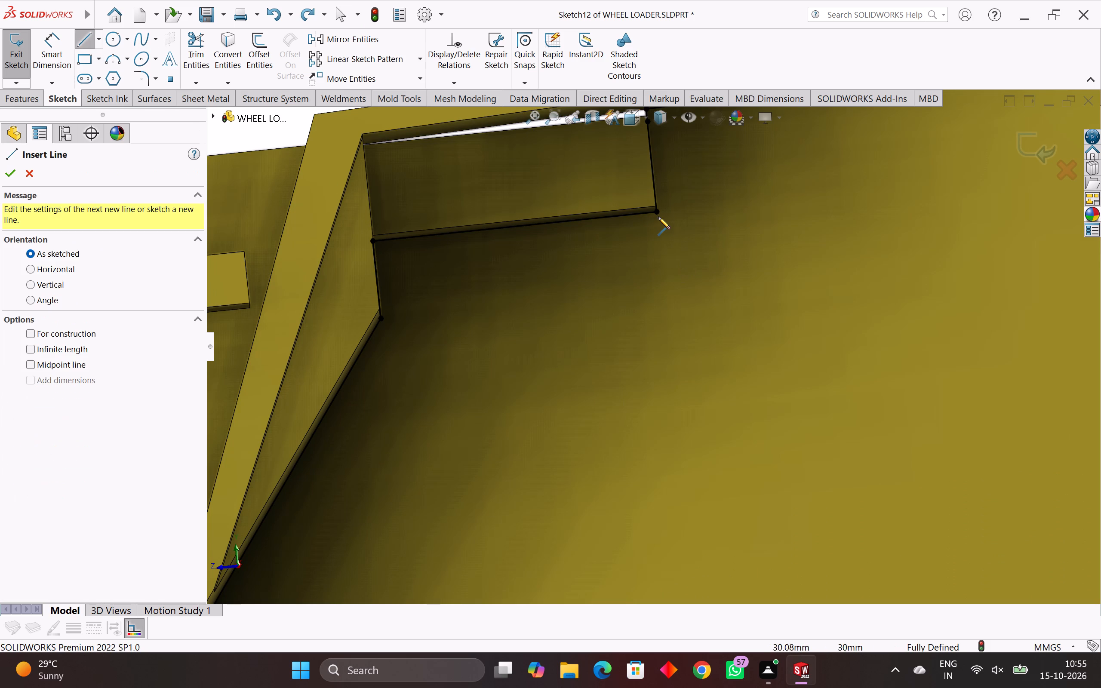
middle_click_drag(670, 228, 664, 239)
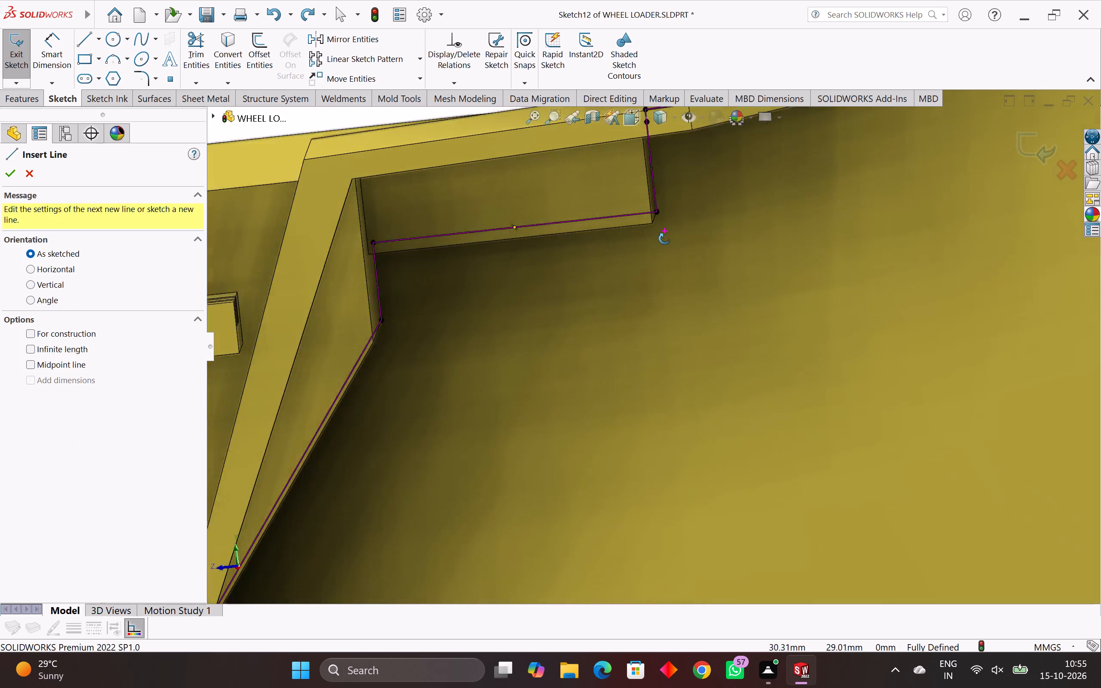
middle_click_drag(664, 239, 662, 224)
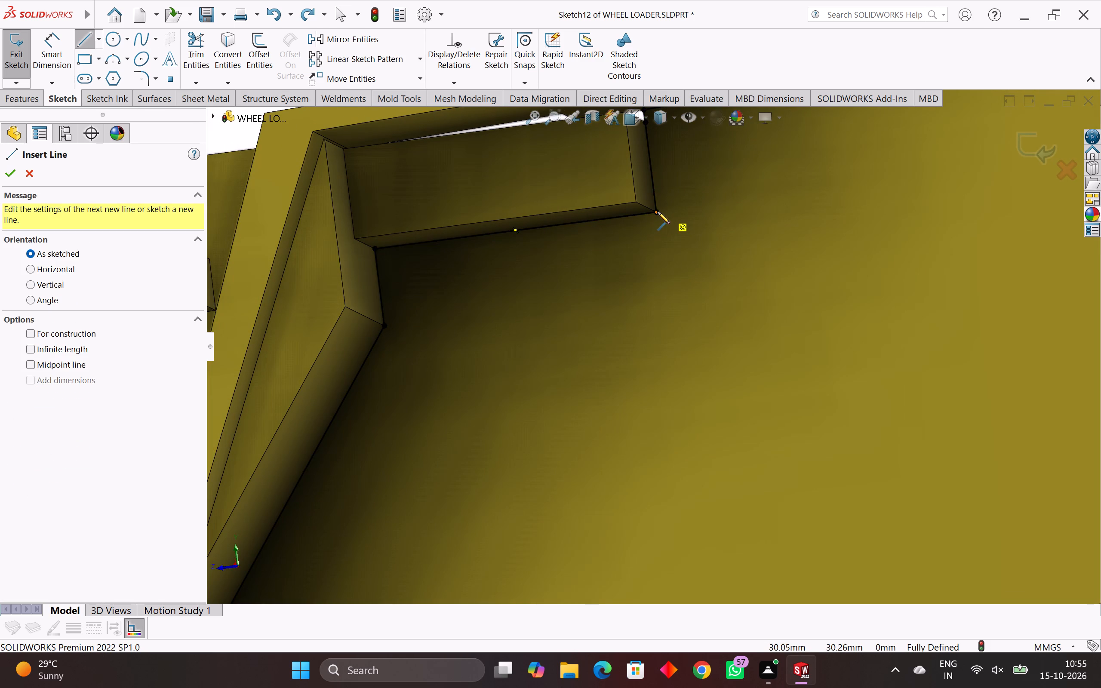
left_click(658, 212)
scroll(679, 335, "down", 3)
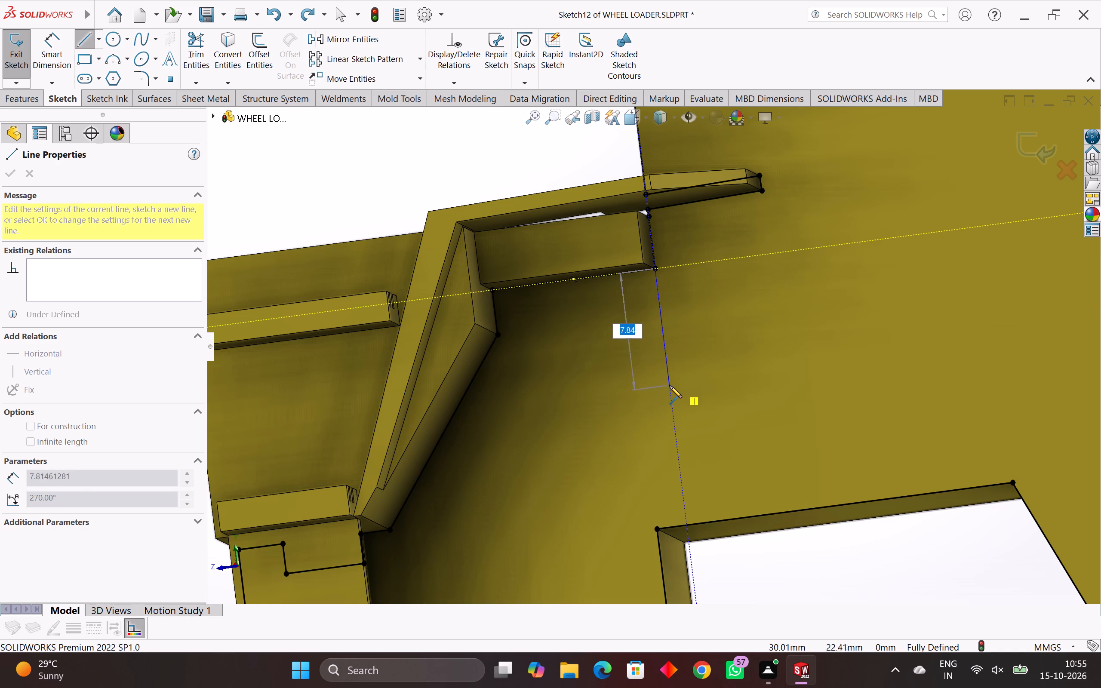
left_click(669, 381)
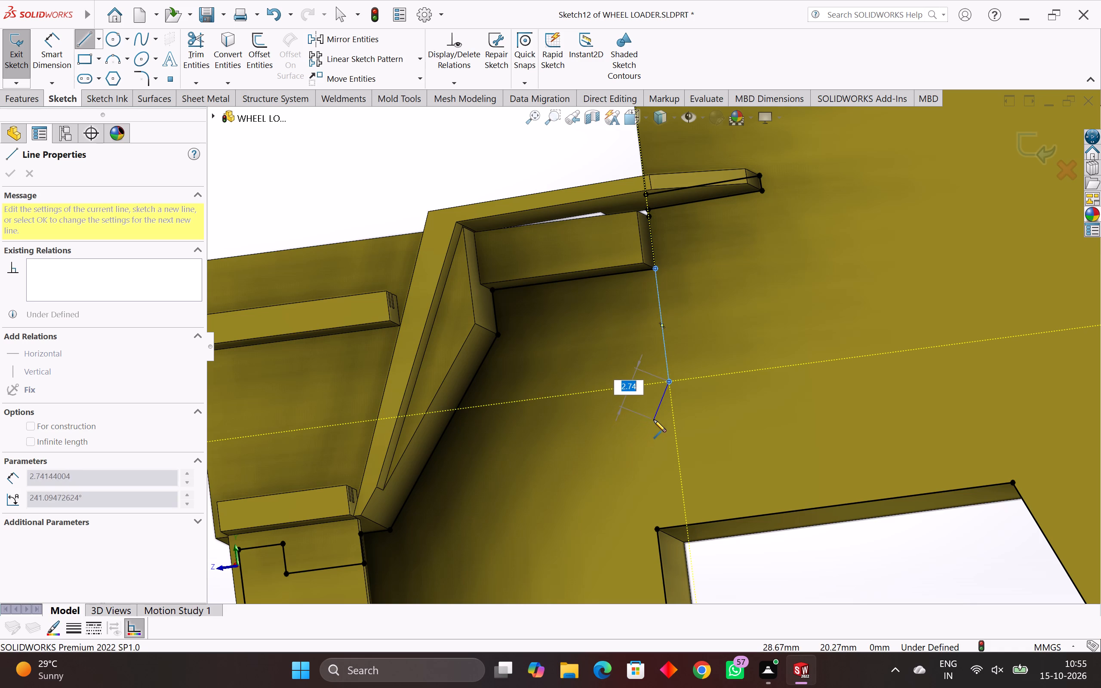
left_click(645, 441)
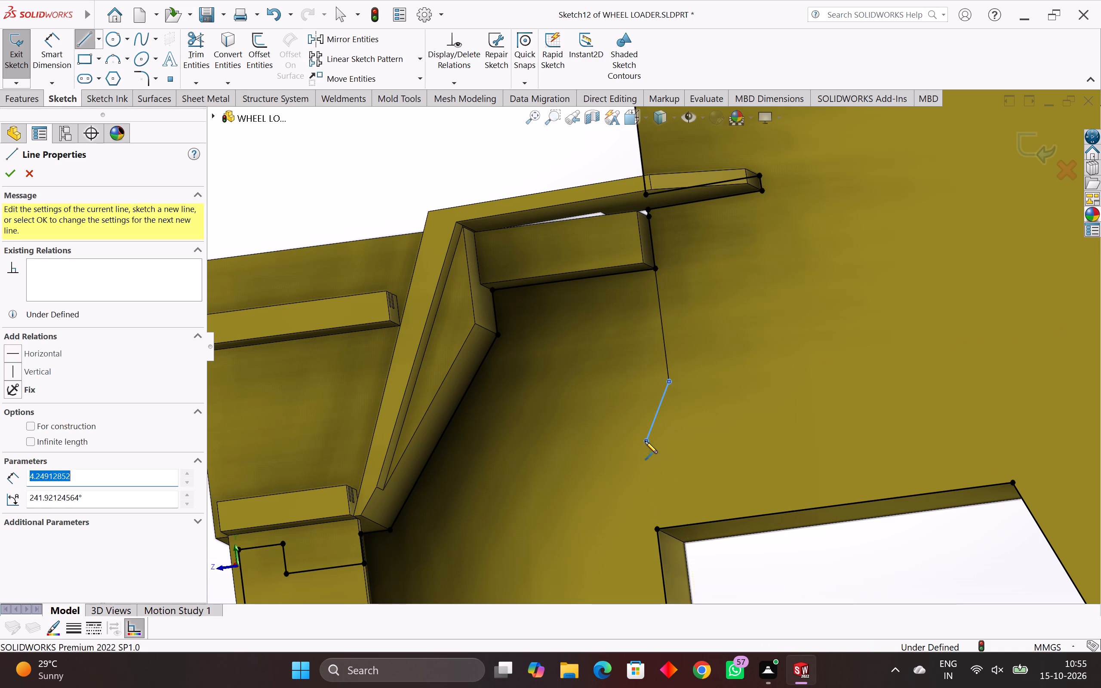
left_click(655, 528)
key("Escape")
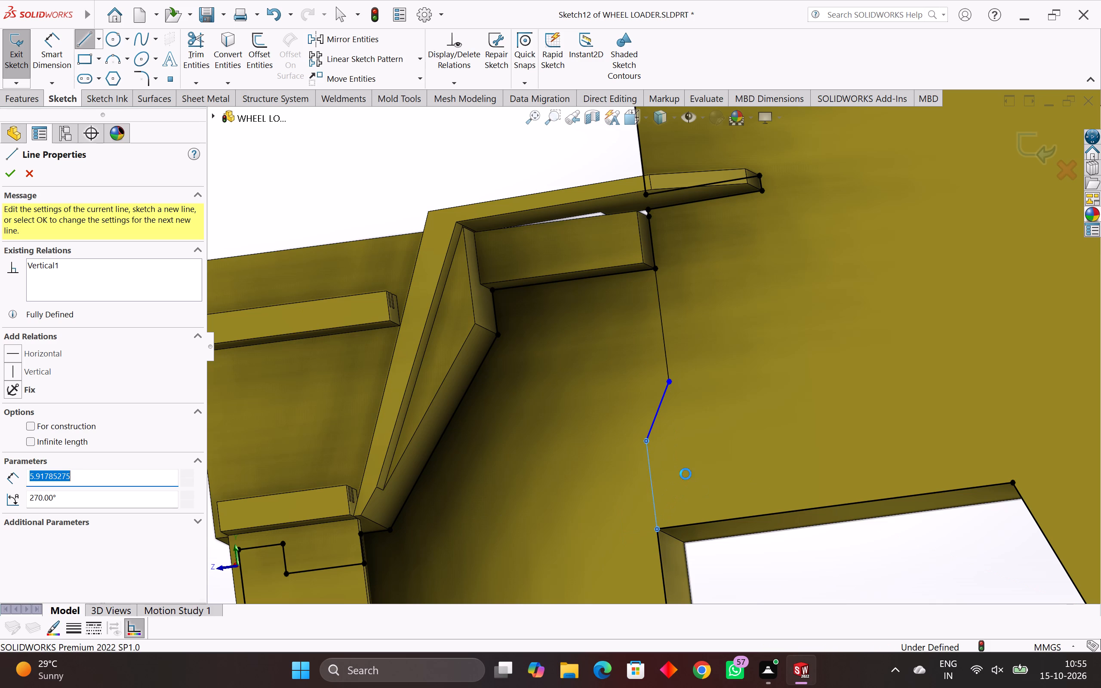
Dimension the vertical distance from the notch edge's lower corner to the angled line's lower end as 12 mm.
scroll(673, 470, "down", 3)
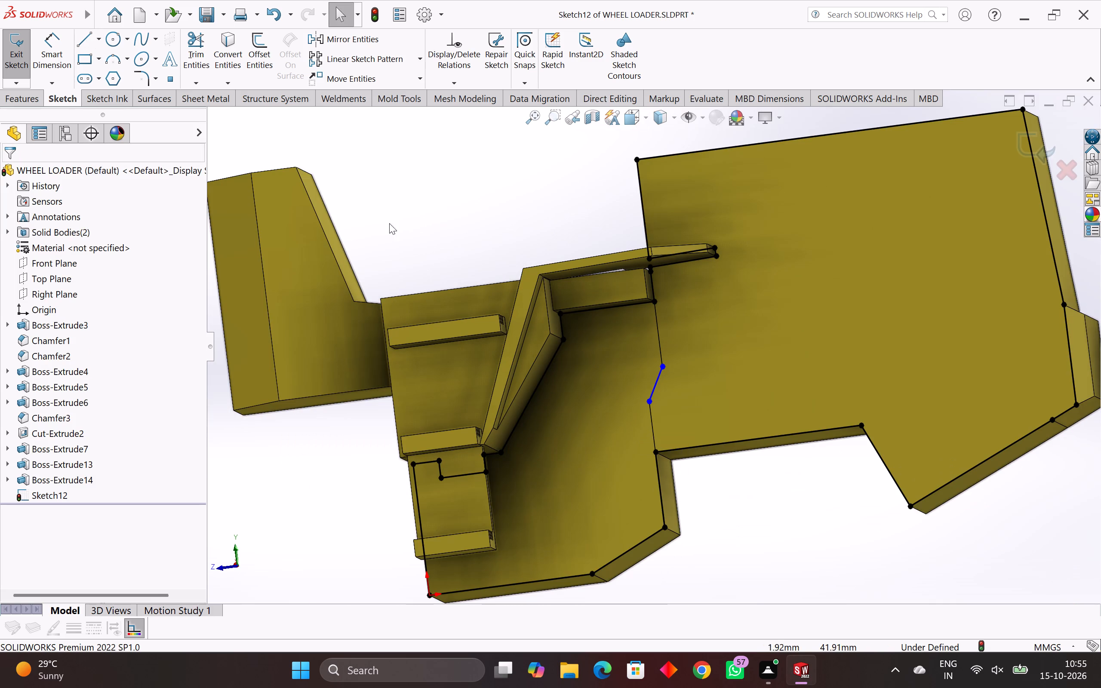
left_click(50, 39)
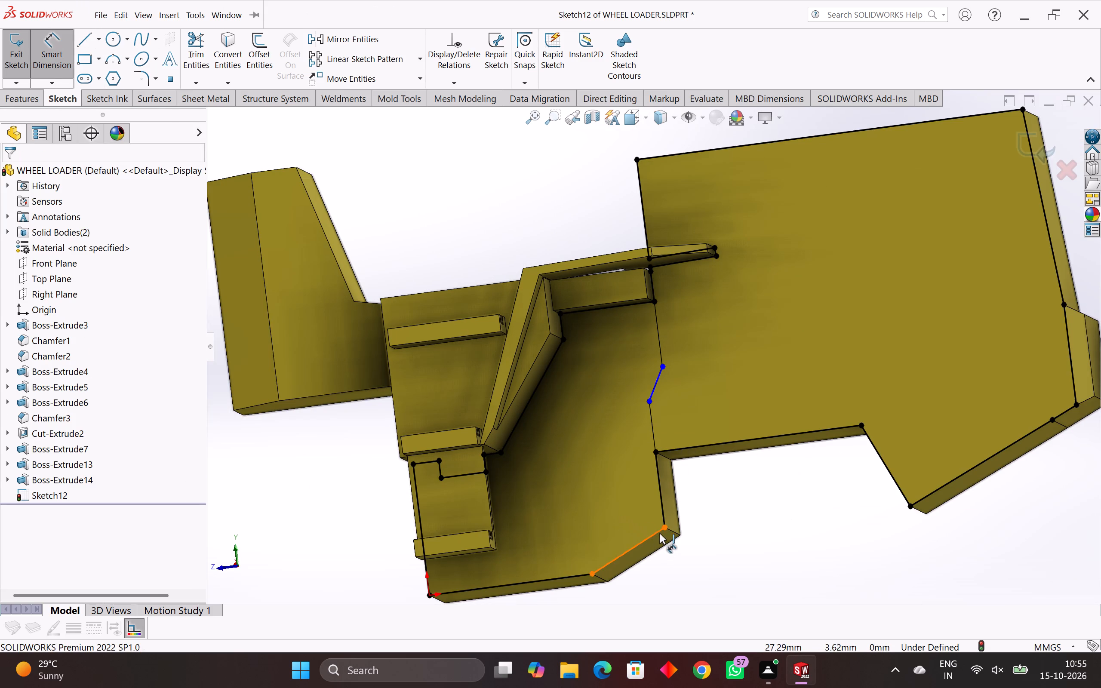
left_click(664, 527)
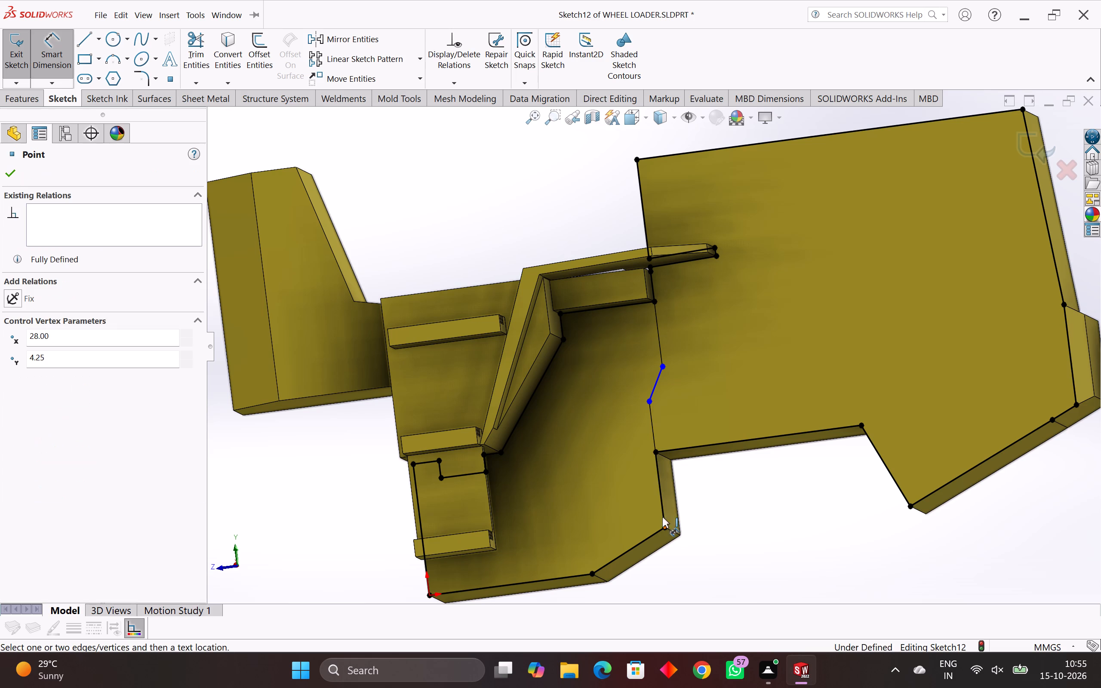
left_click(647, 399)
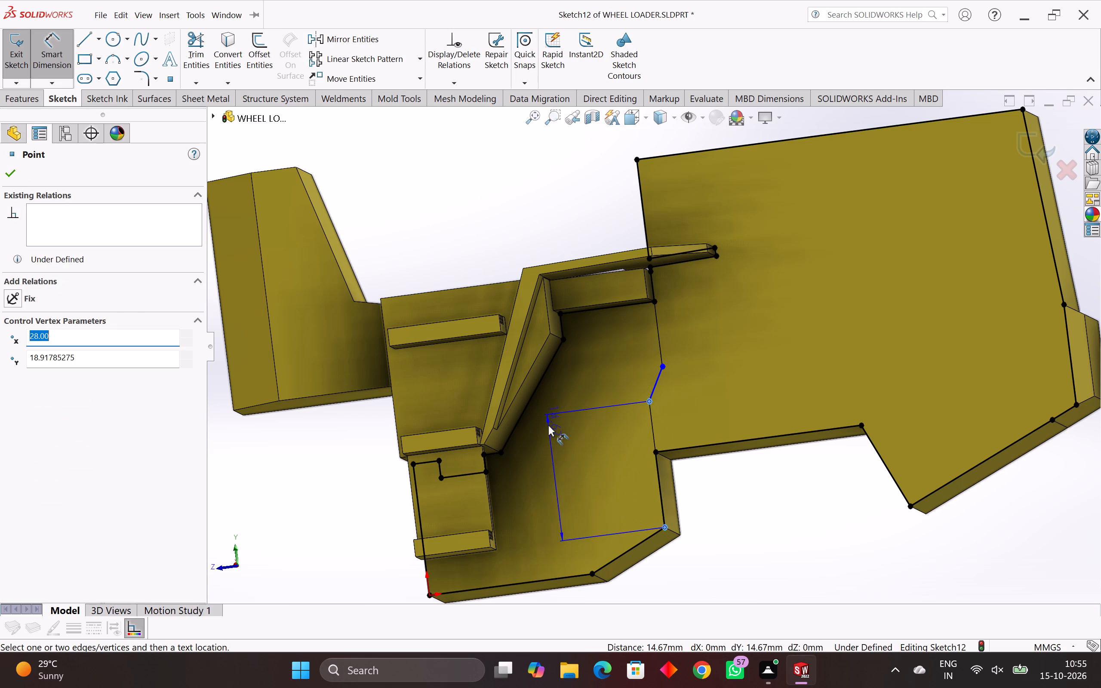
left_click(560, 471)
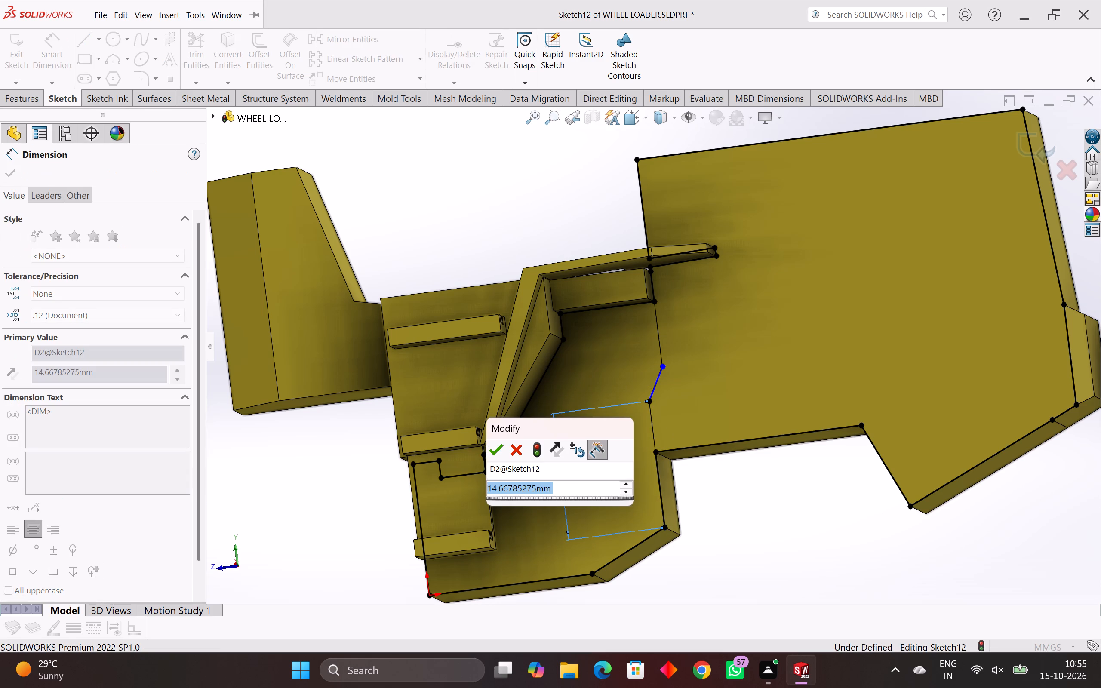
type("12")
key("Return")
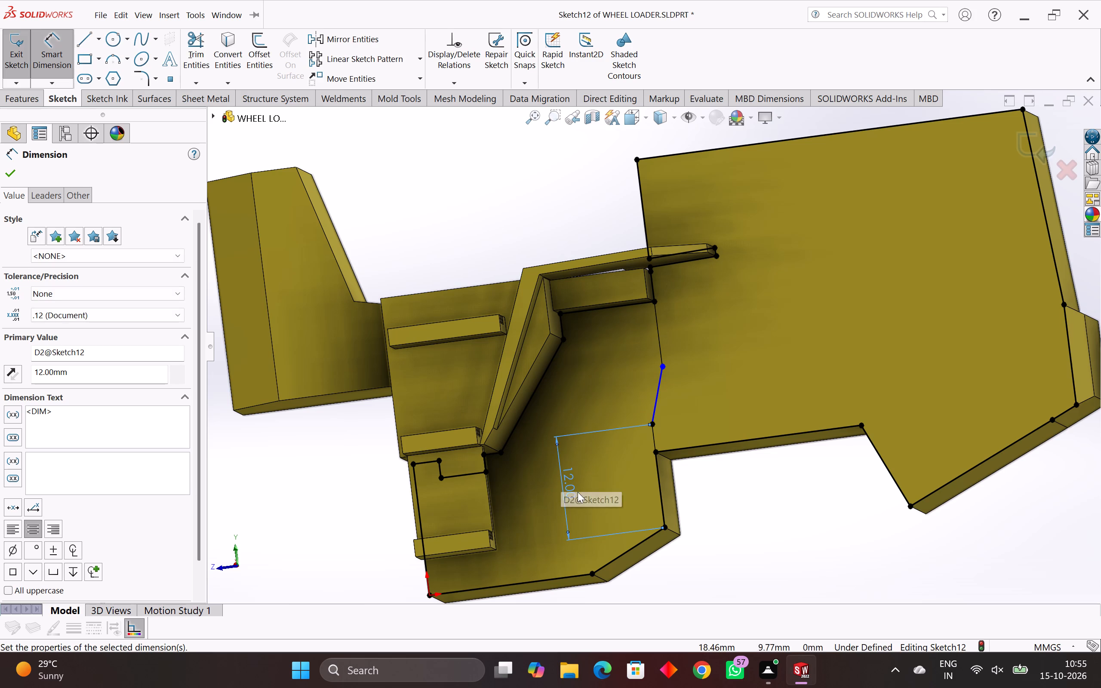
Dimension the vertical extent of the short angled line to 5 mm.
scroll(676, 403, "up", 3)
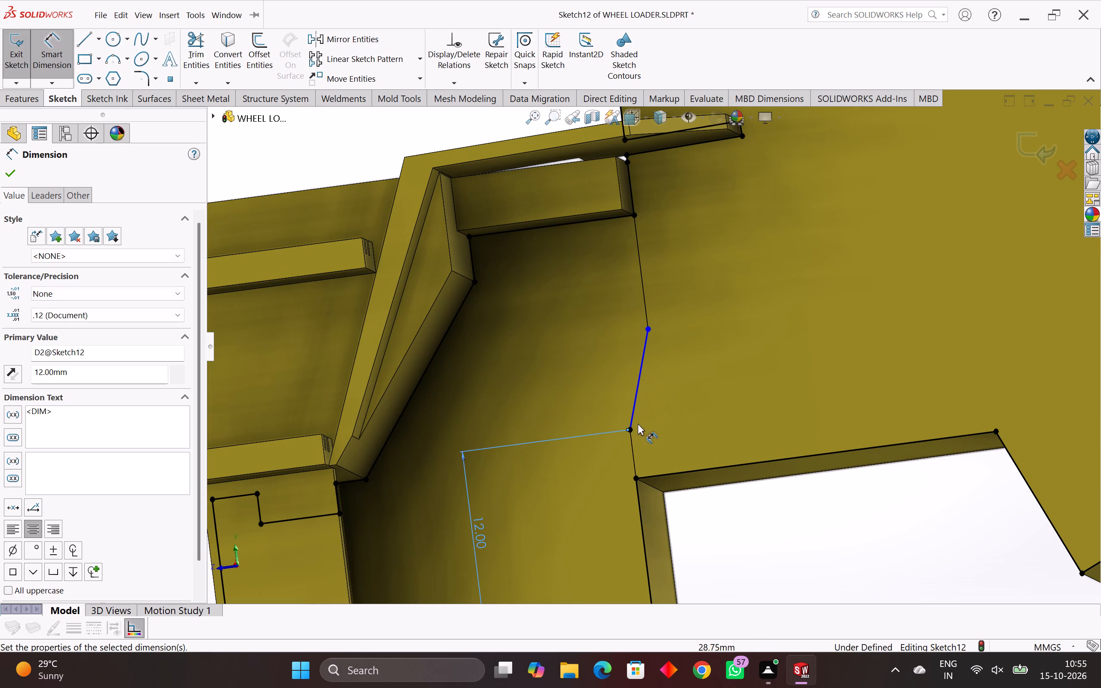
left_click(632, 430)
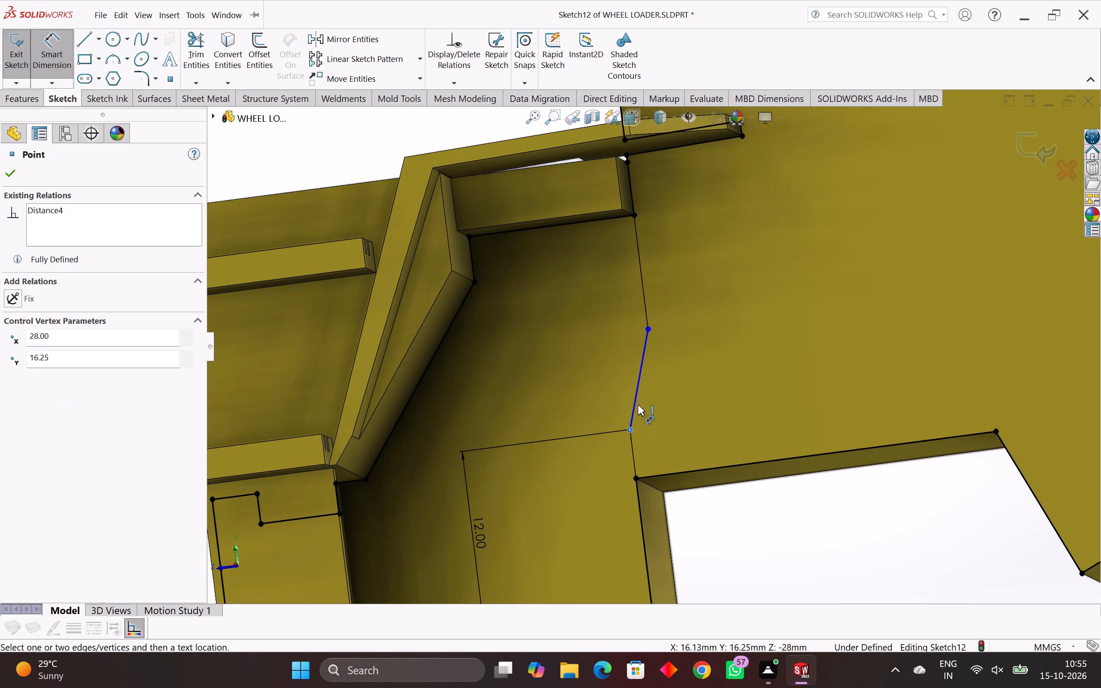
left_click(646, 329)
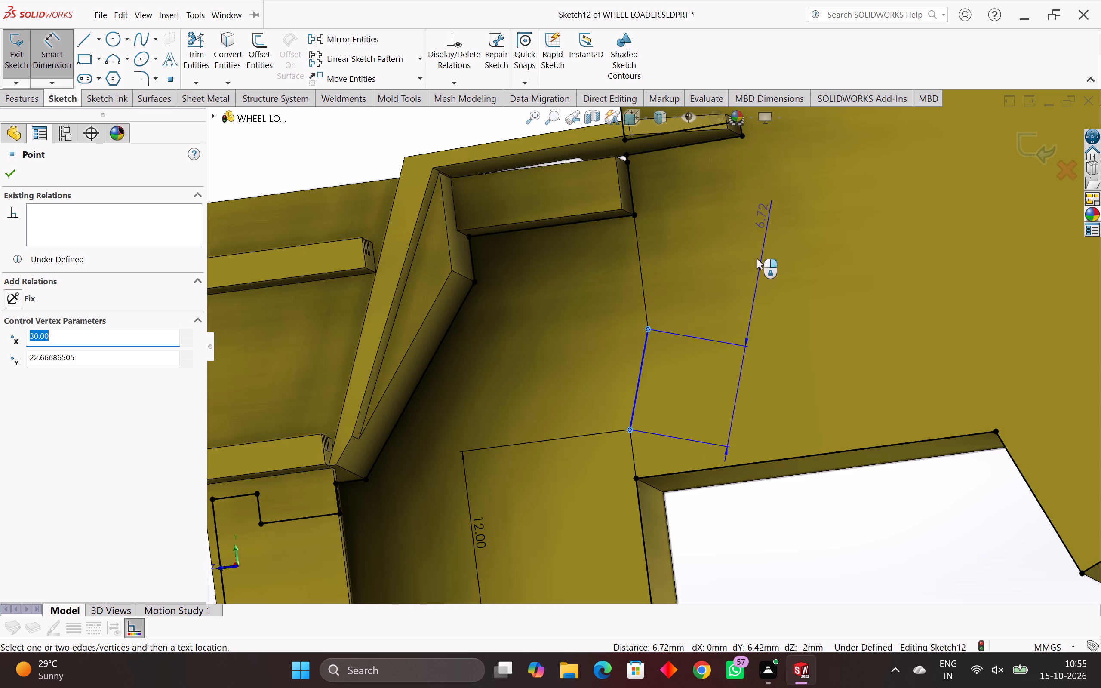
left_click(793, 373)
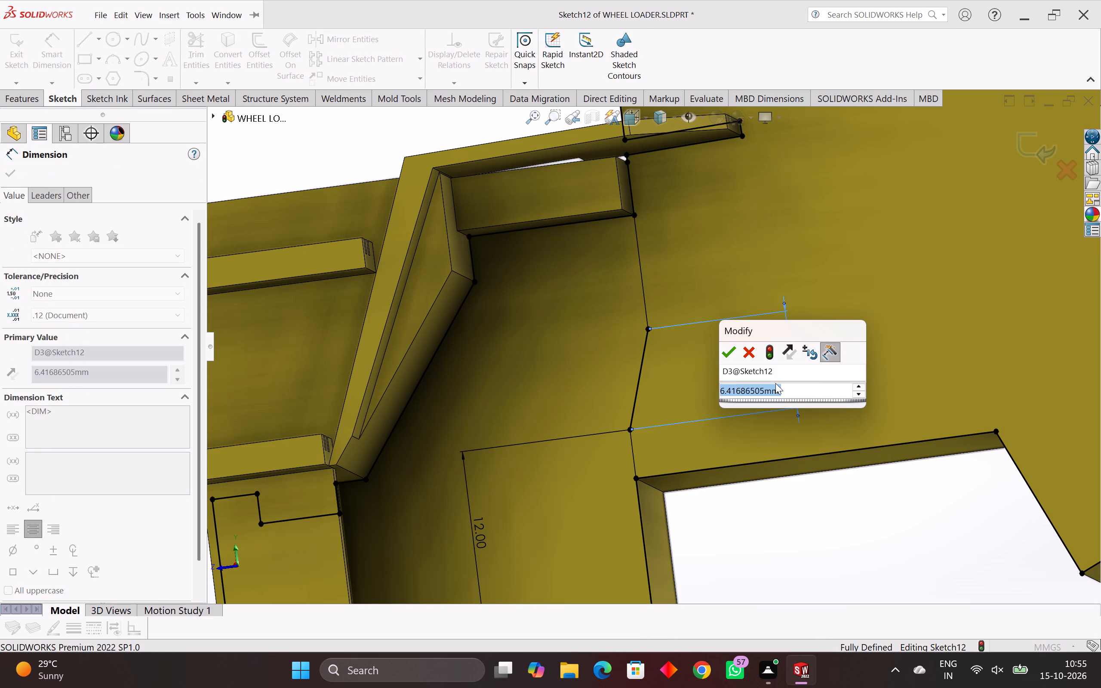
key("5")
key("Return")
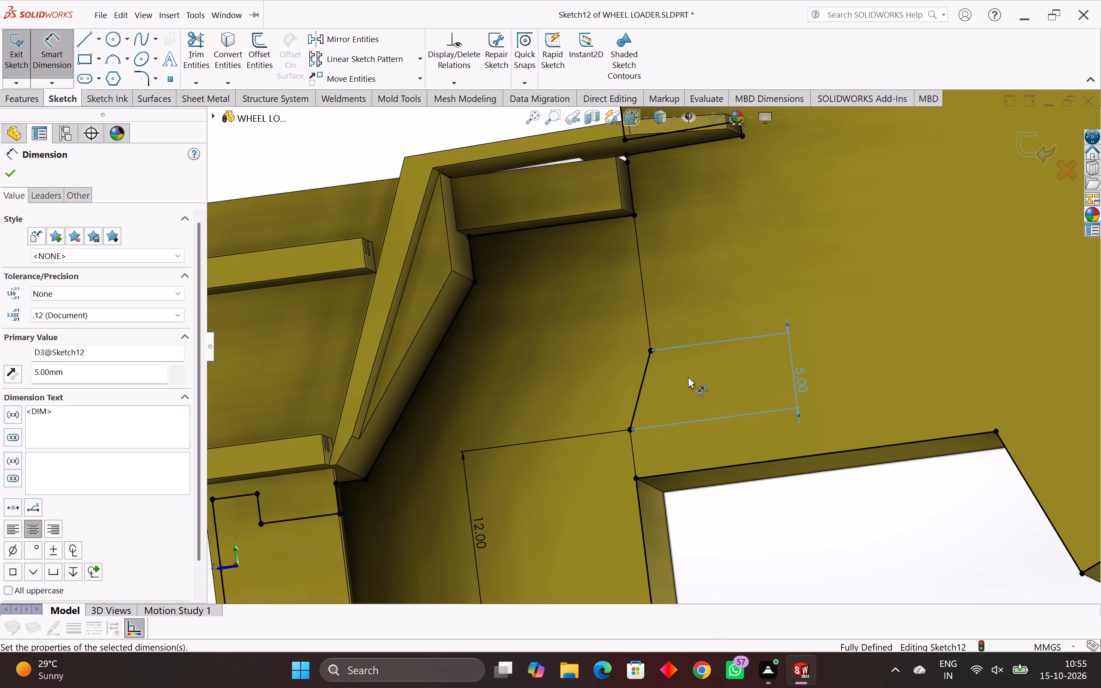
middle_click_drag(866, 329, 898, 366)
left_click(891, 355)
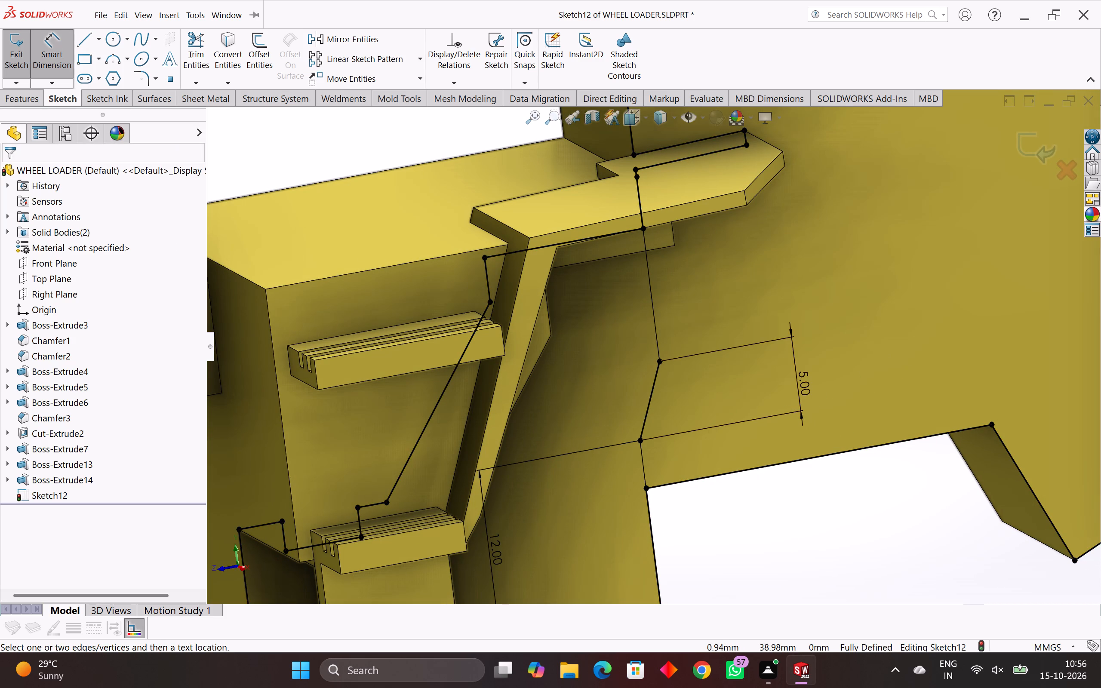
Extrude the face-outline region on the stepped side of the dimensioned dividing lines by 0.5 mm, merged with the body.
left_click(12, 96)
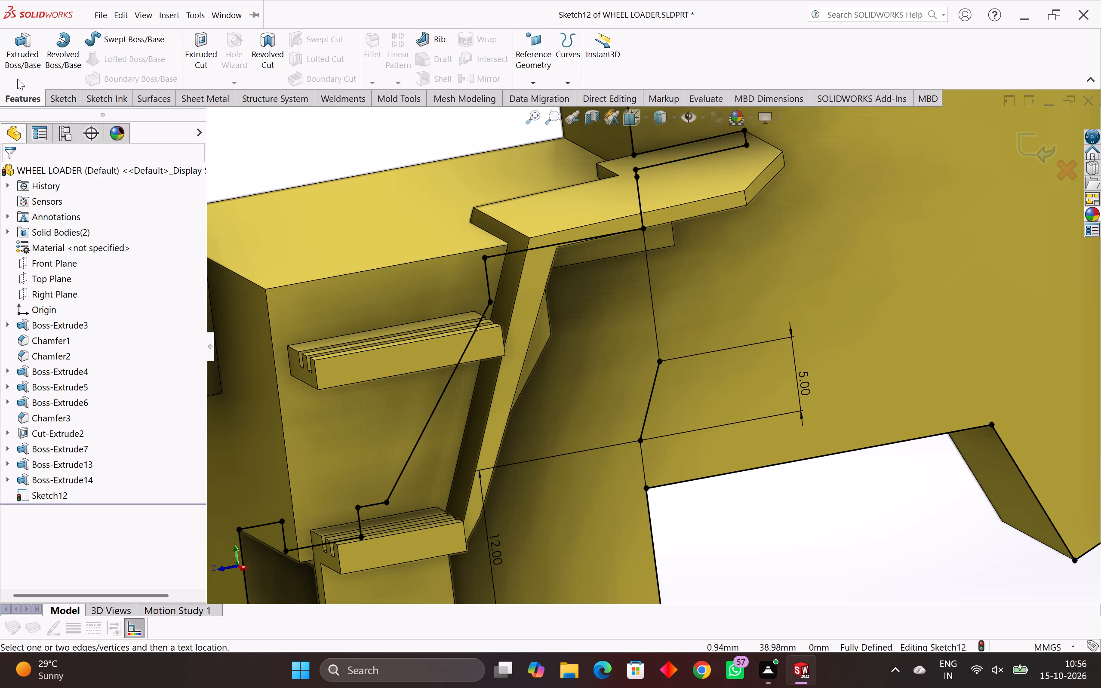
left_click(20, 58)
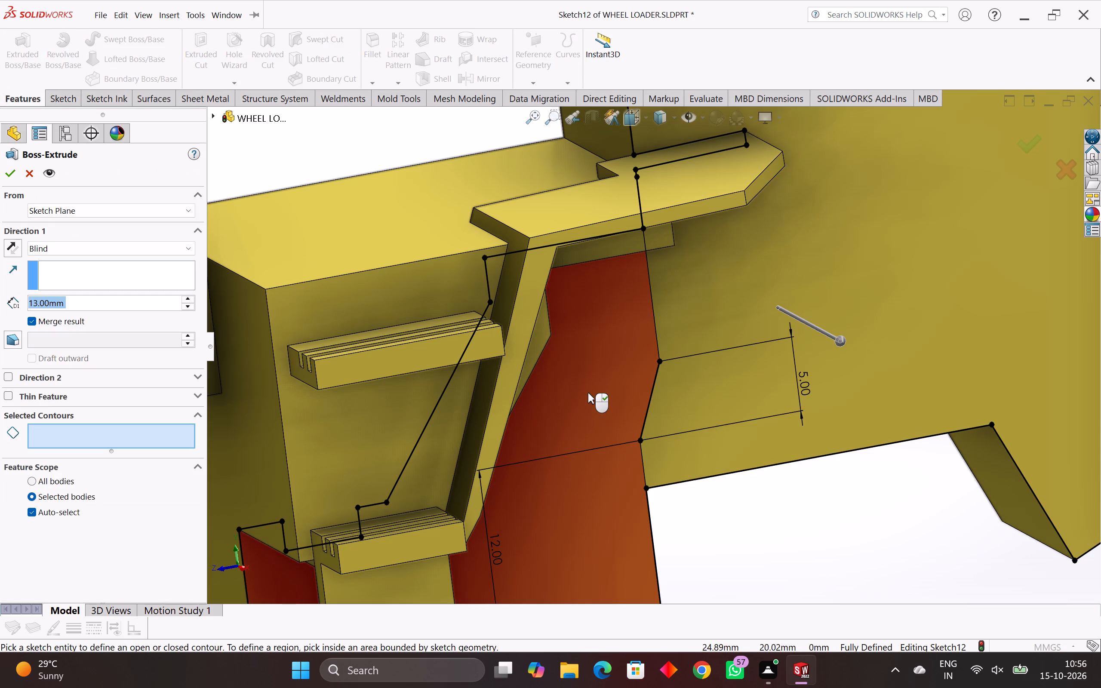
left_click(588, 393)
middle_click_drag(617, 443, 618, 480)
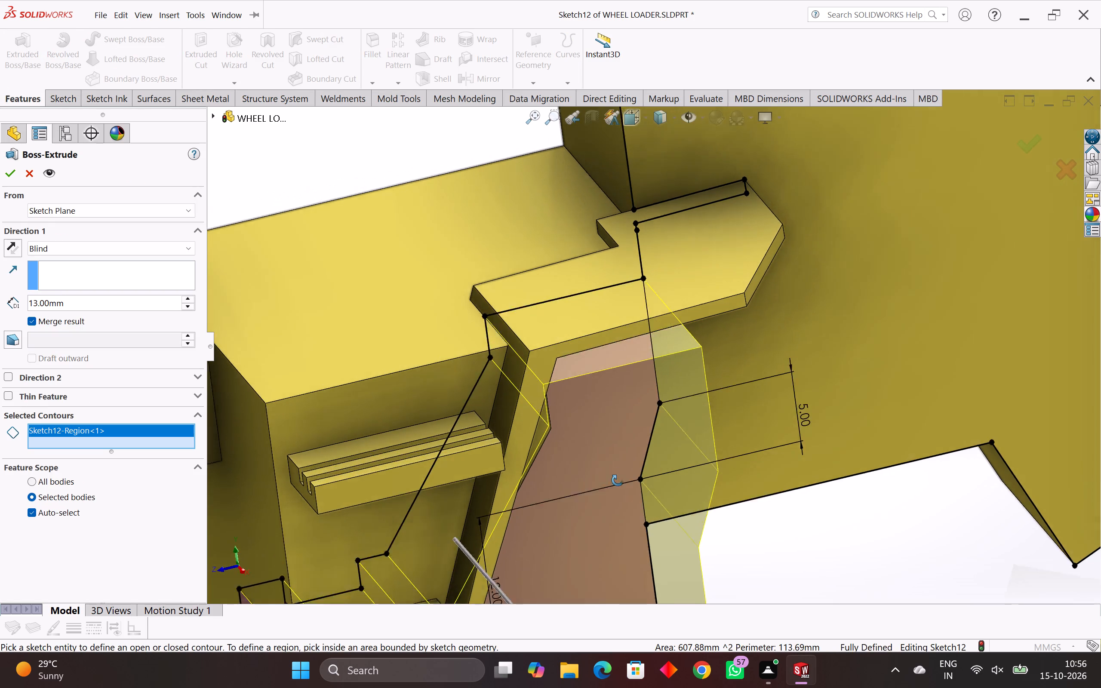
middle_click_drag(618, 480, 621, 489)
scroll(621, 489, "down", 3)
middle_click_drag(622, 490, 633, 485)
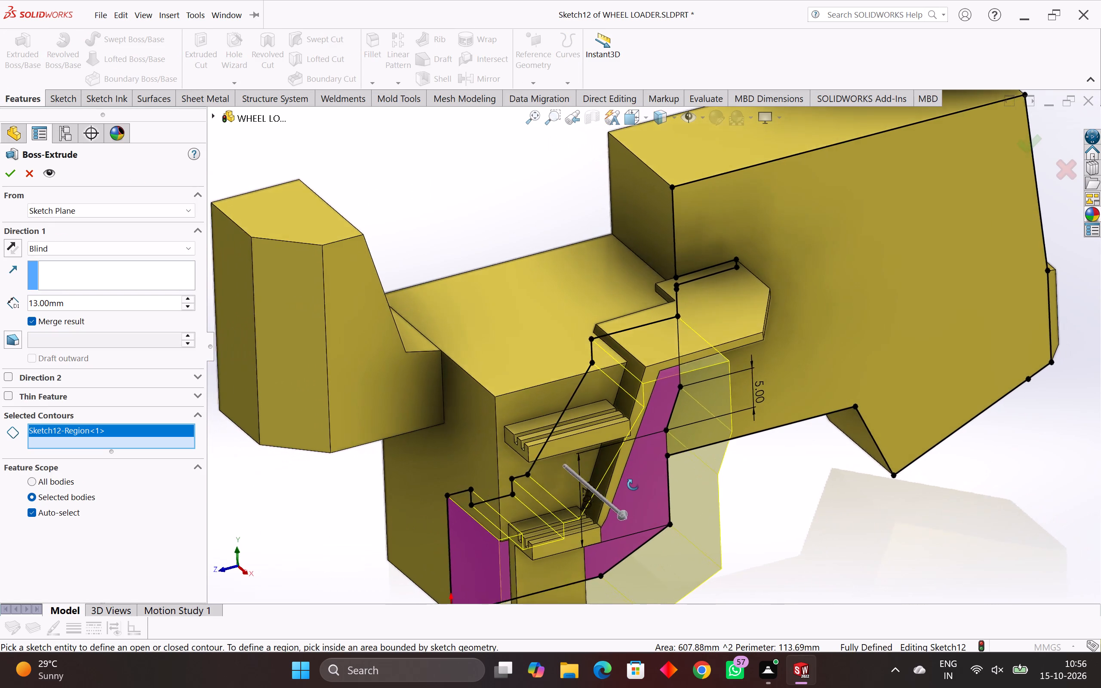
middle_click_drag(633, 485, 664, 473)
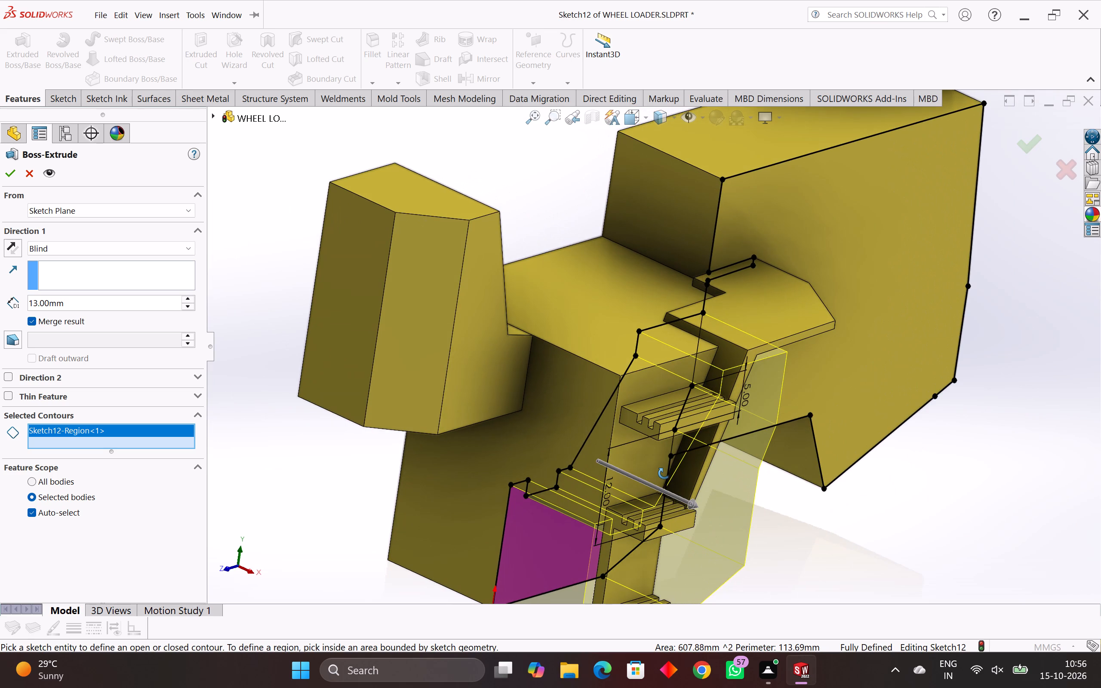
middle_click_drag(664, 473, 664, 472)
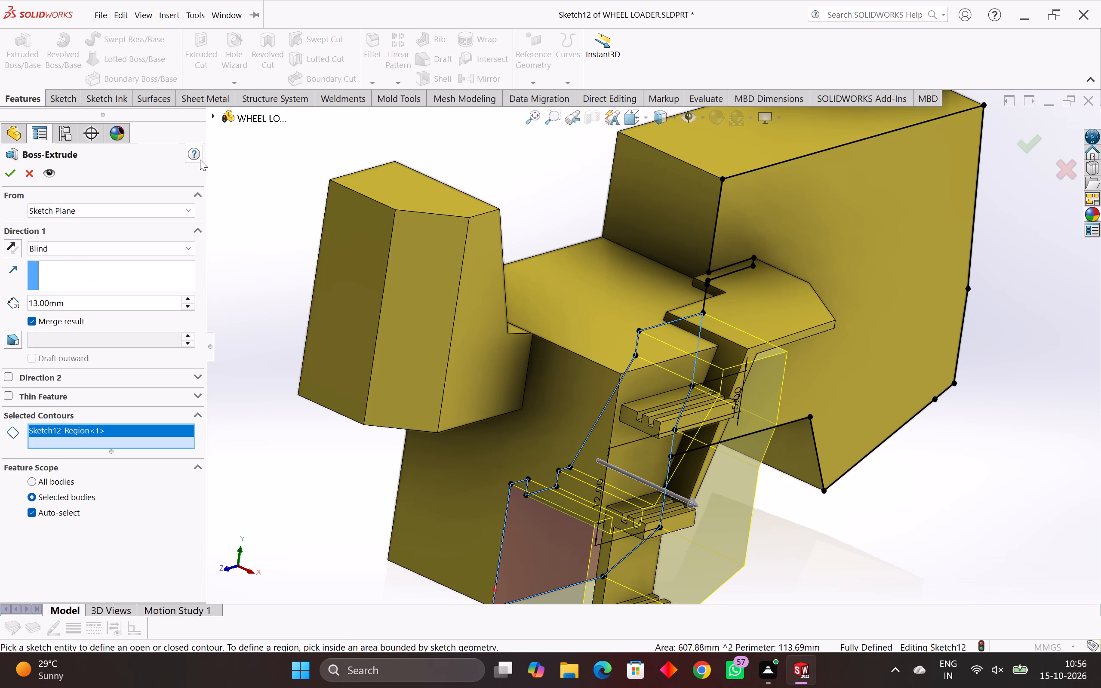
left_click_drag(89, 309, 38, 312)
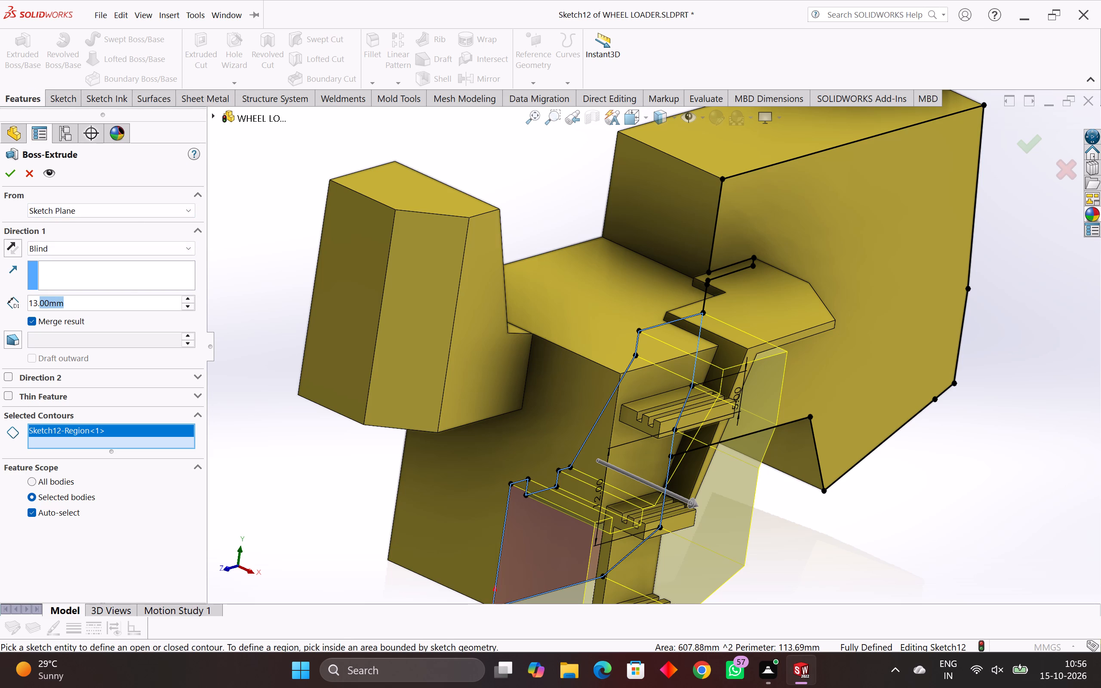
left_click_drag(38, 312, 36, 312)
left_click_drag(69, 301, 0, 315)
type(".5")
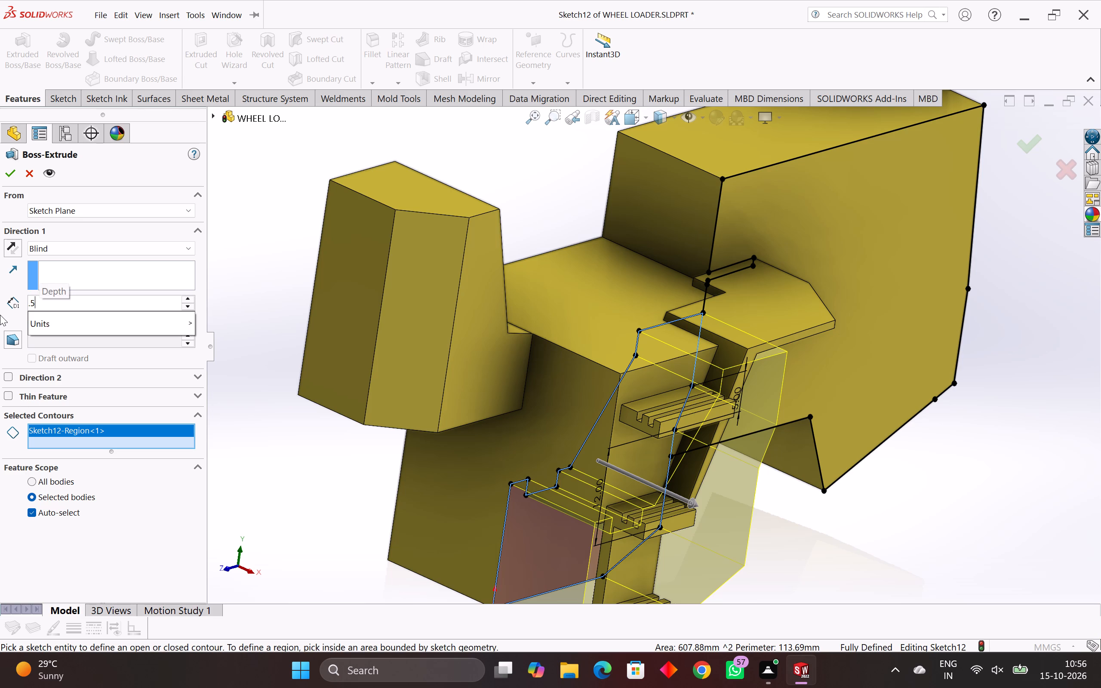
key("Return")
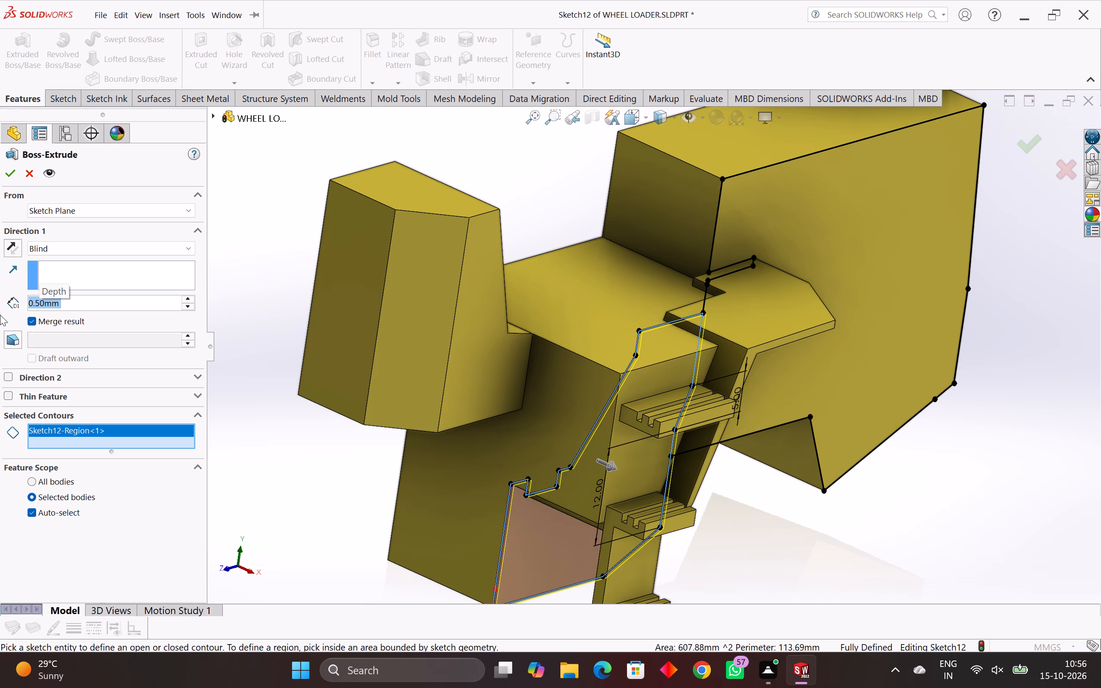
left_click(9, 174)
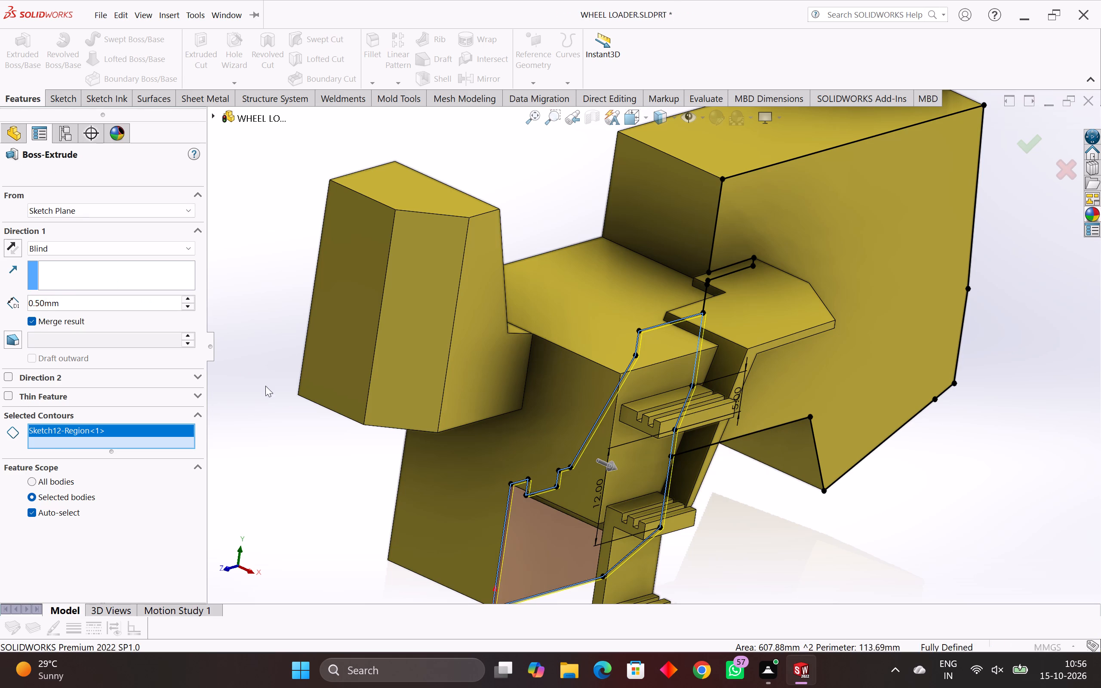
Start a sketch on the large rear block's side face and convert the face's outline into sketch entities.
middle_click_drag(296, 412, 172, 380)
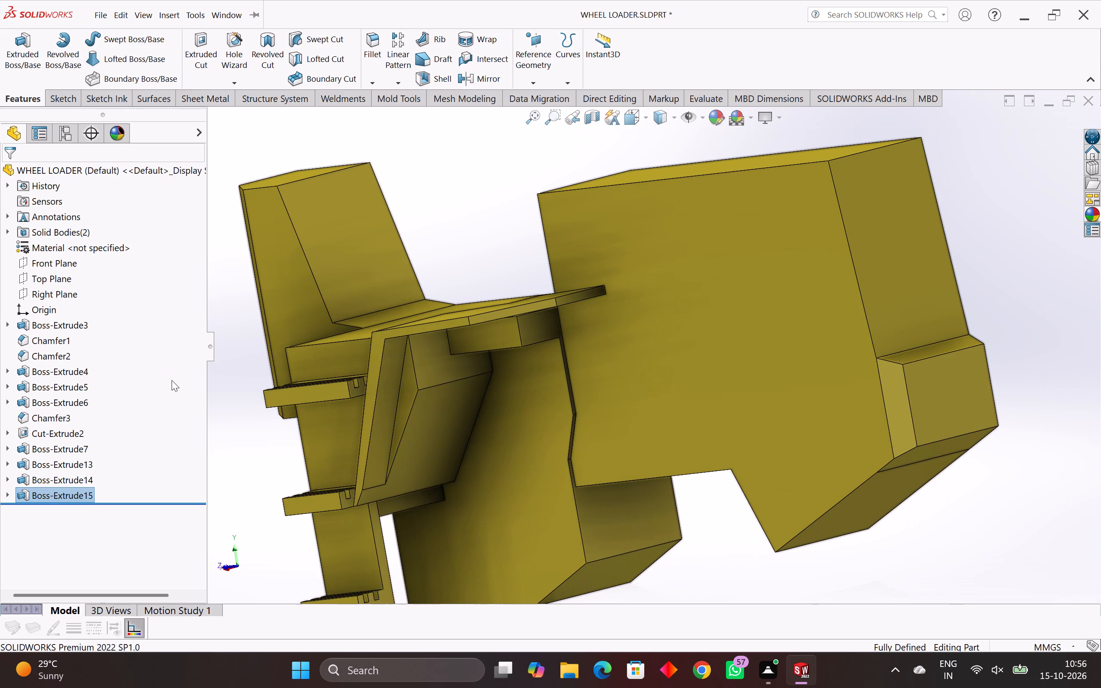
scroll(477, 387, "up", 4)
middle_click_drag(478, 387, 480, 311)
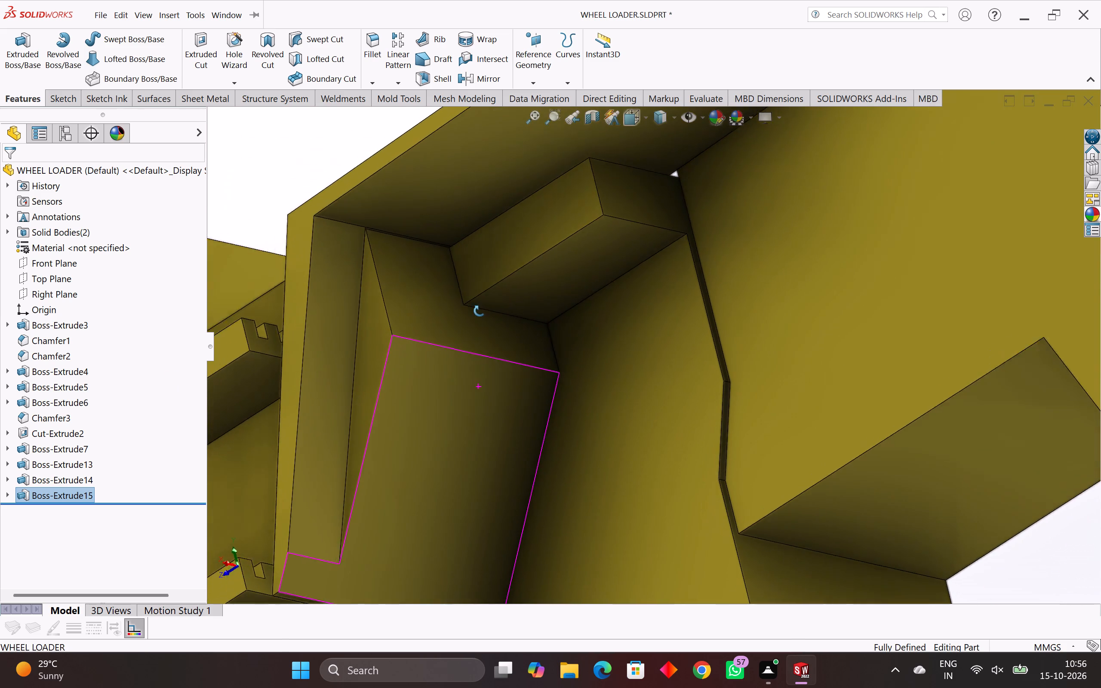
middle_click_drag(480, 311, 491, 379)
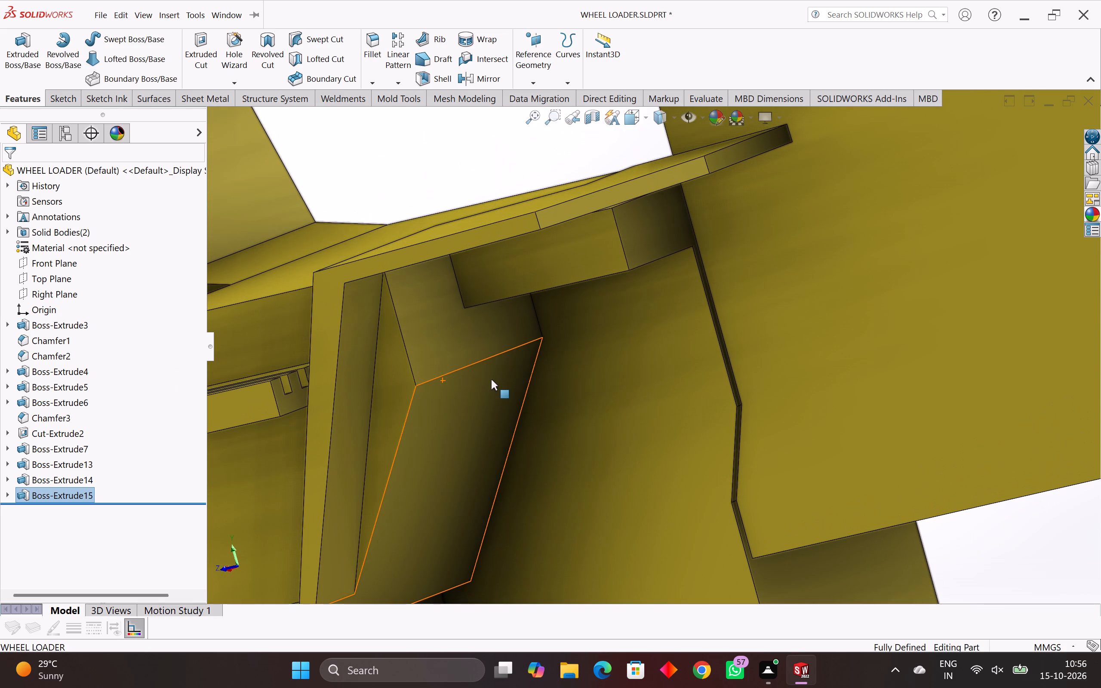
scroll(760, 407, "down", 3)
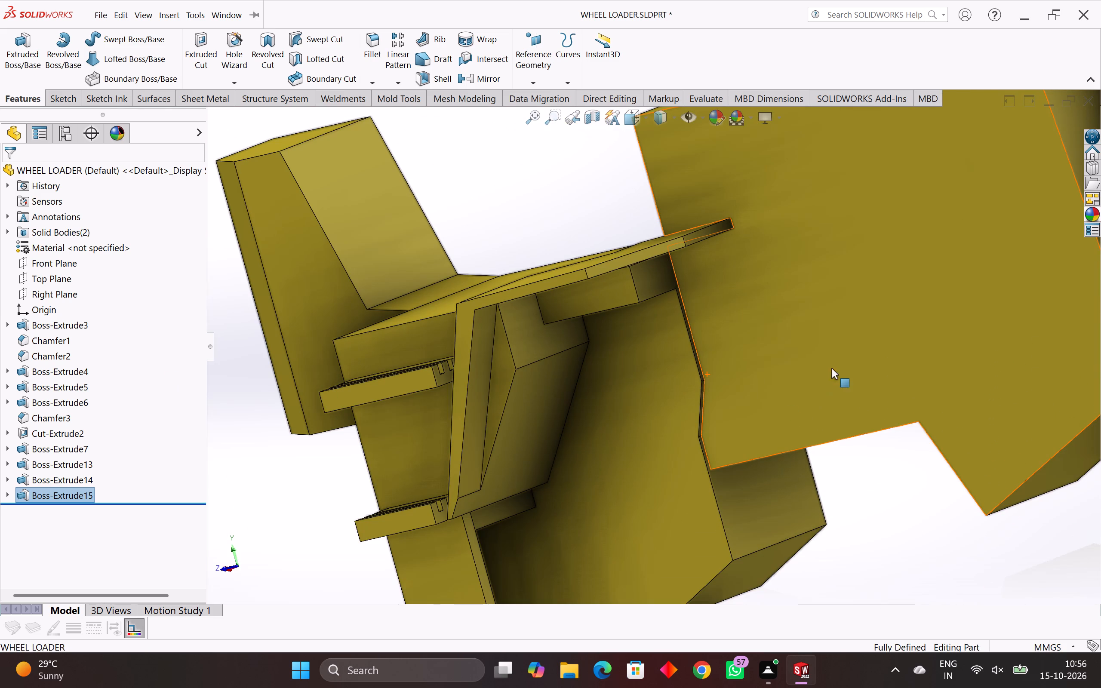
left_click(843, 356)
left_click(54, 101)
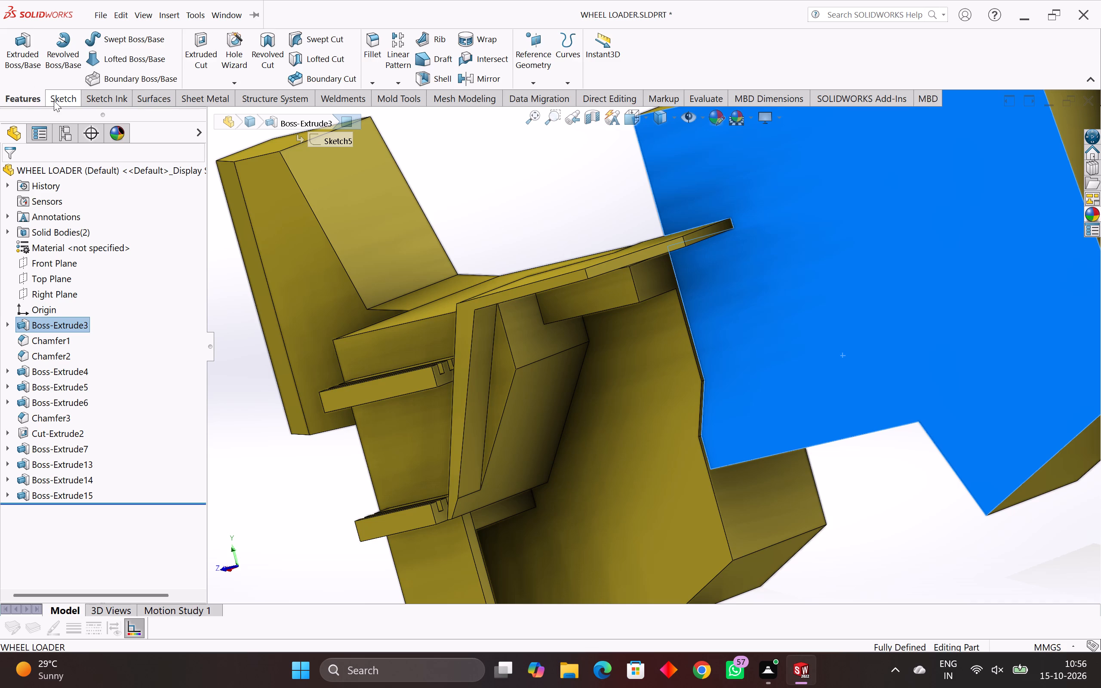
left_click(9, 55)
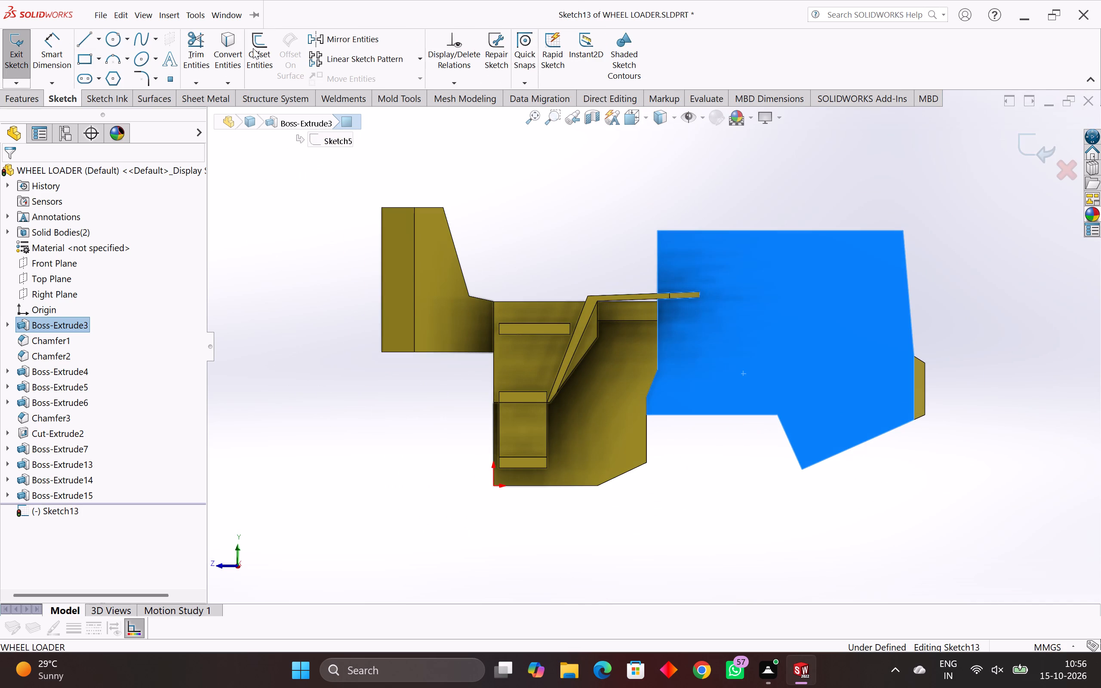
left_click(229, 39)
left_click(703, 502)
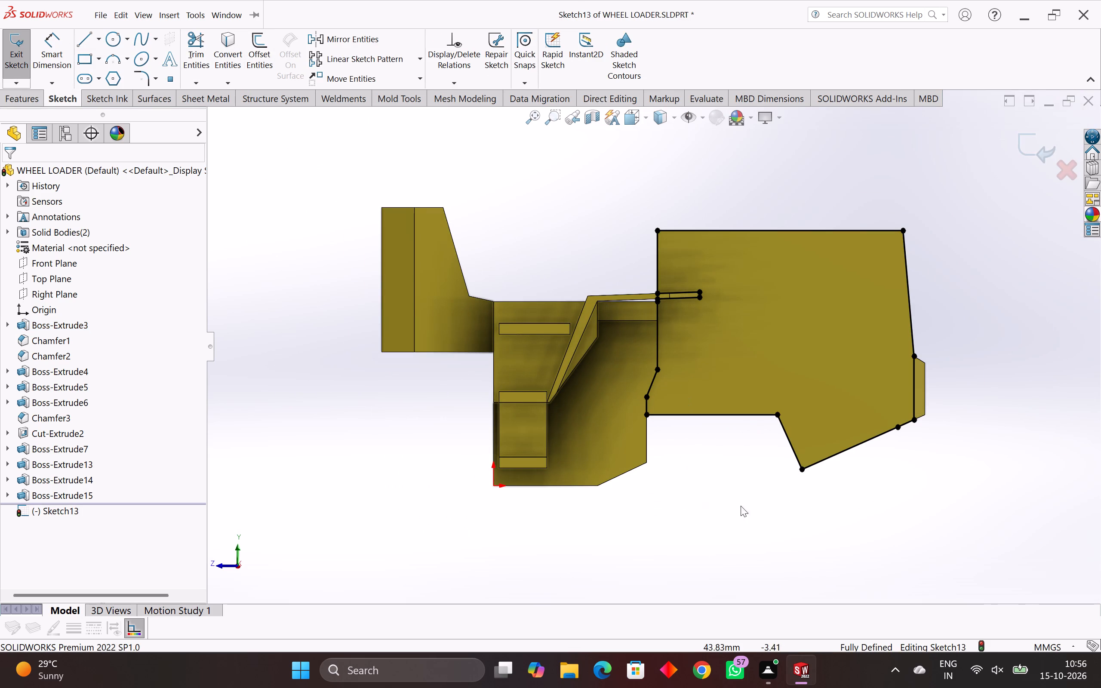
Sketch a horizontal line about 47 mm long from the rear edge's lower corner across the face to its front edge.
middle_click_drag(887, 488, 882, 430)
scroll(882, 430, "up", 1)
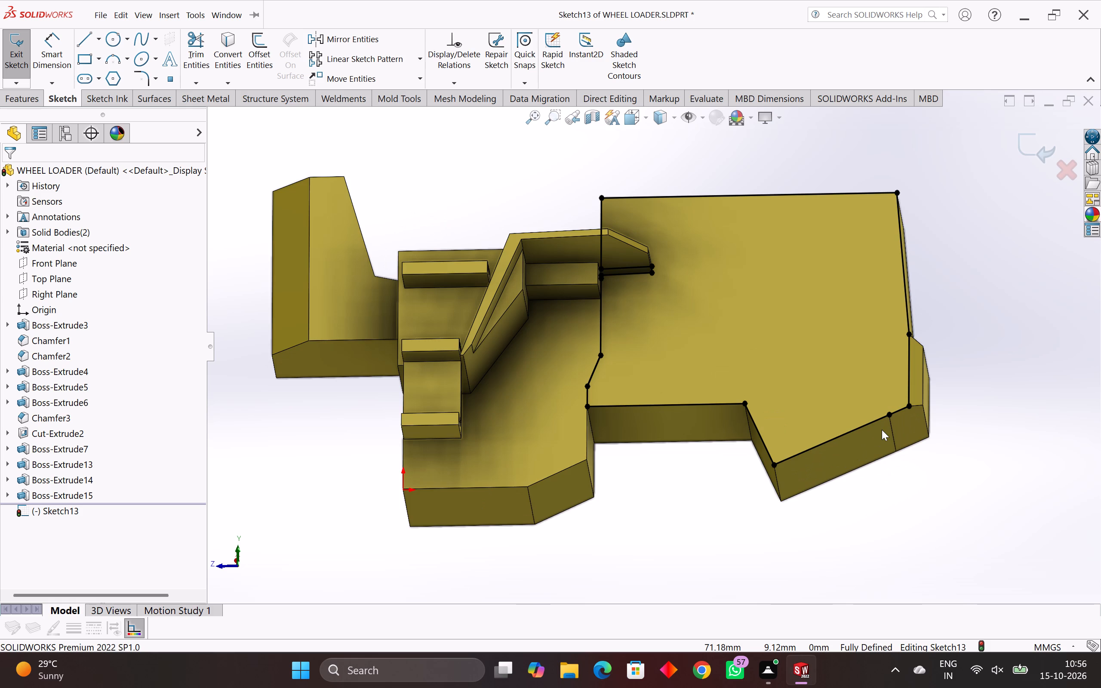
middle_click_drag(947, 519, 953, 585)
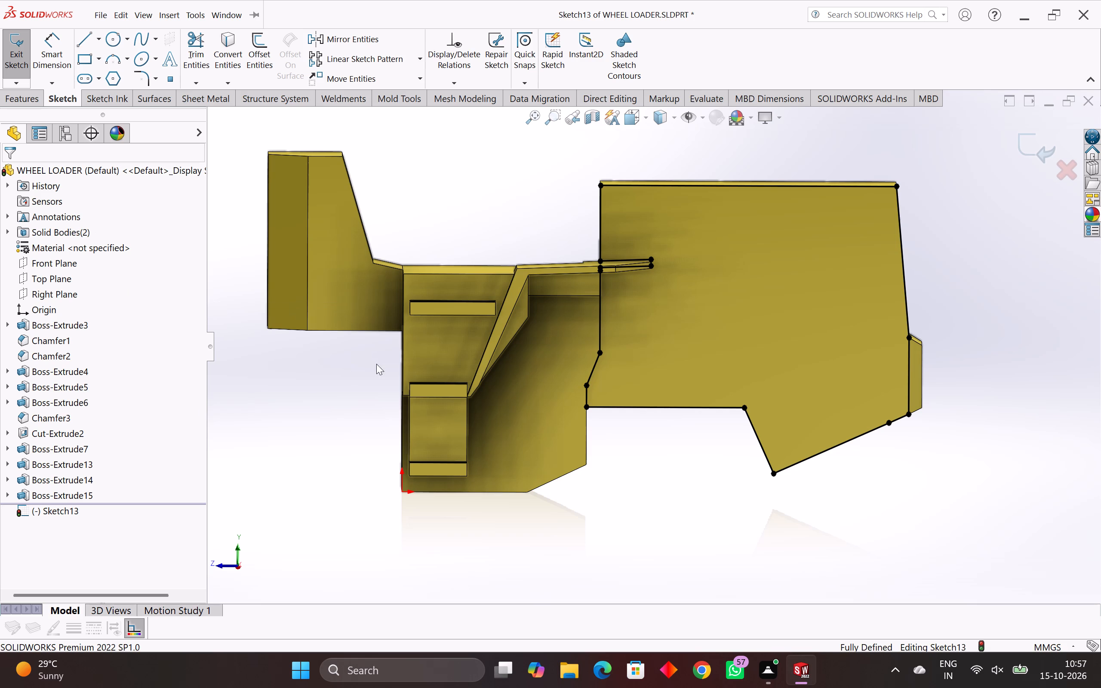
scroll(574, 302, "up", 3)
middle_click_drag(577, 292, 520, 296)
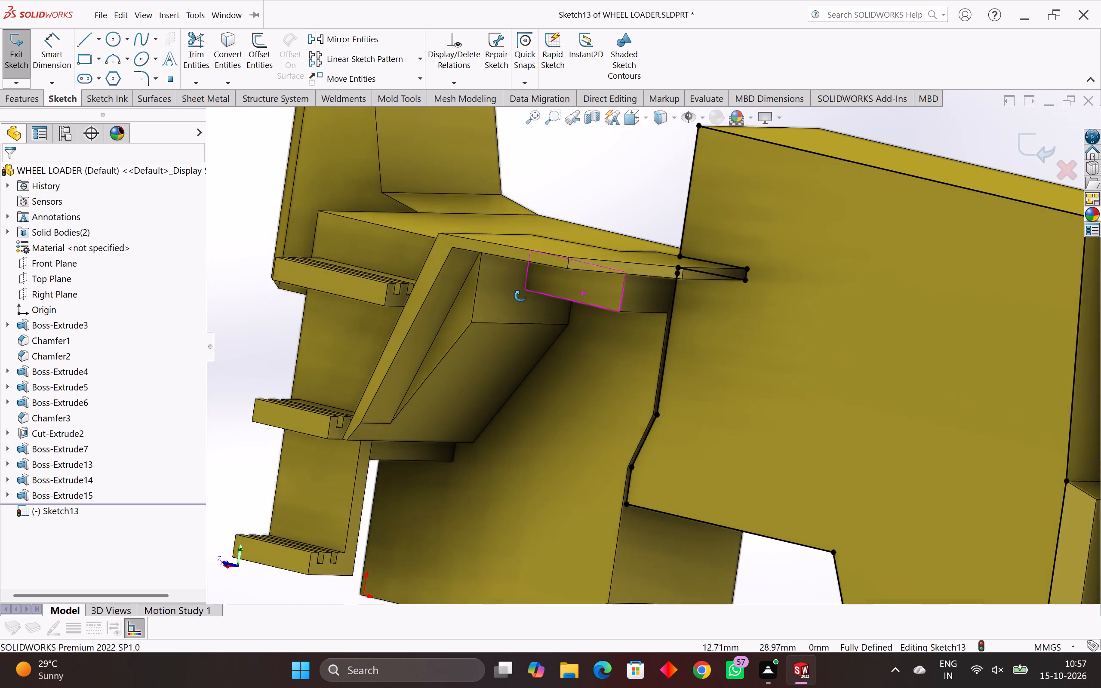
middle_click_drag(520, 296, 525, 302)
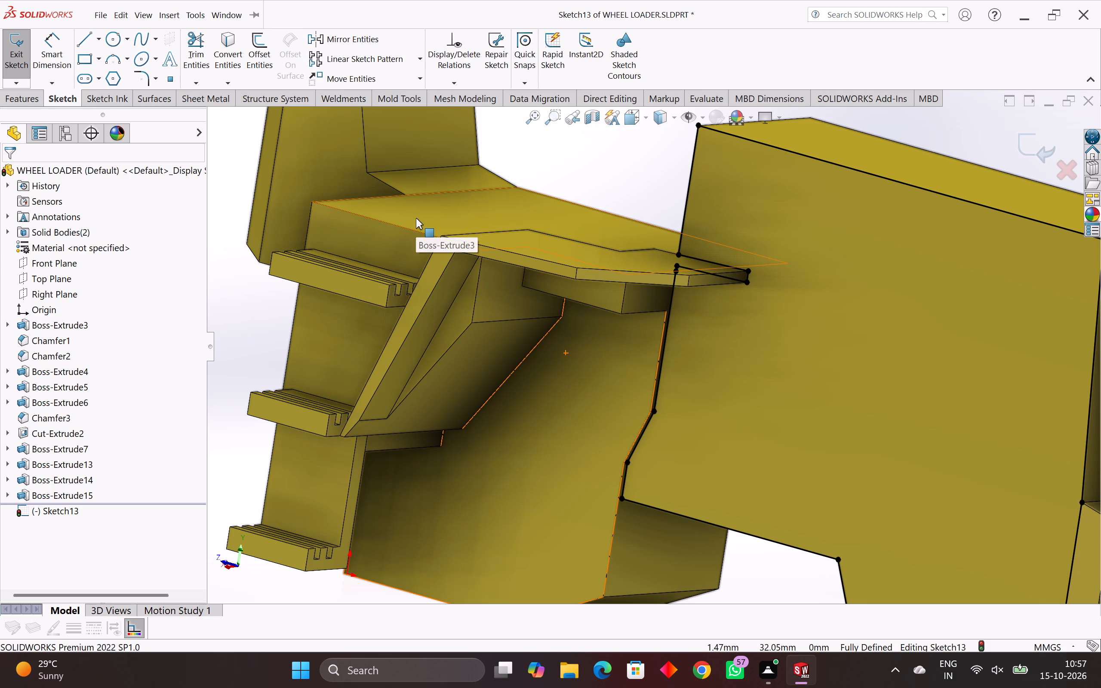
left_click(83, 37)
middle_click_drag(632, 443, 731, 488)
scroll(757, 488, "down", 1)
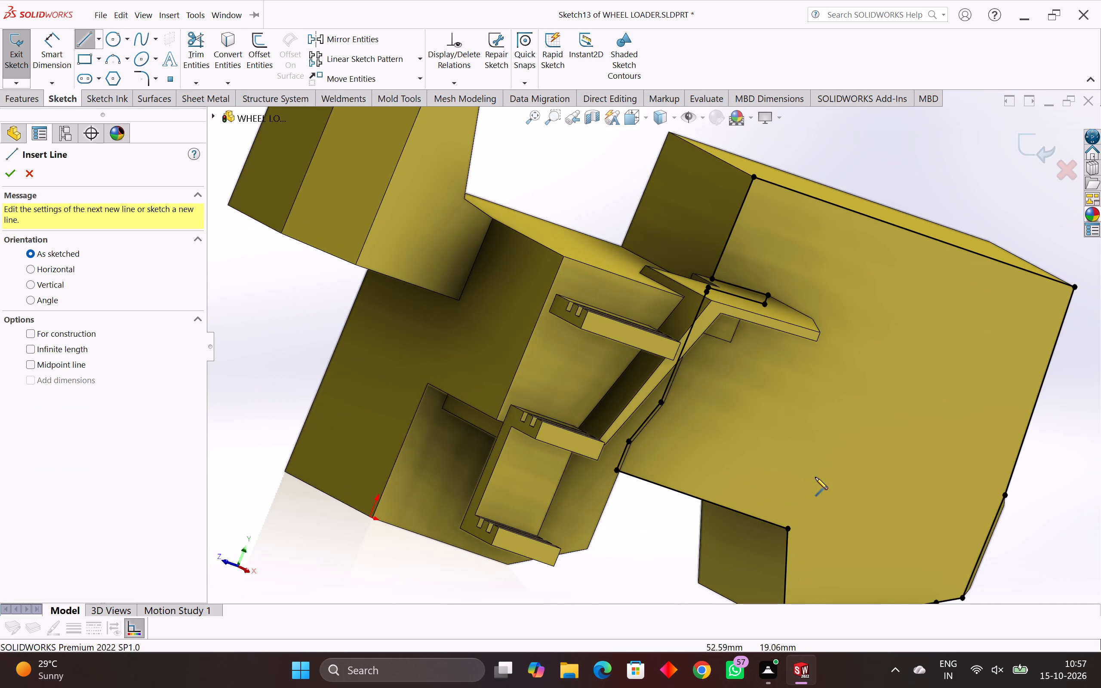
scroll(993, 501, "up", 2)
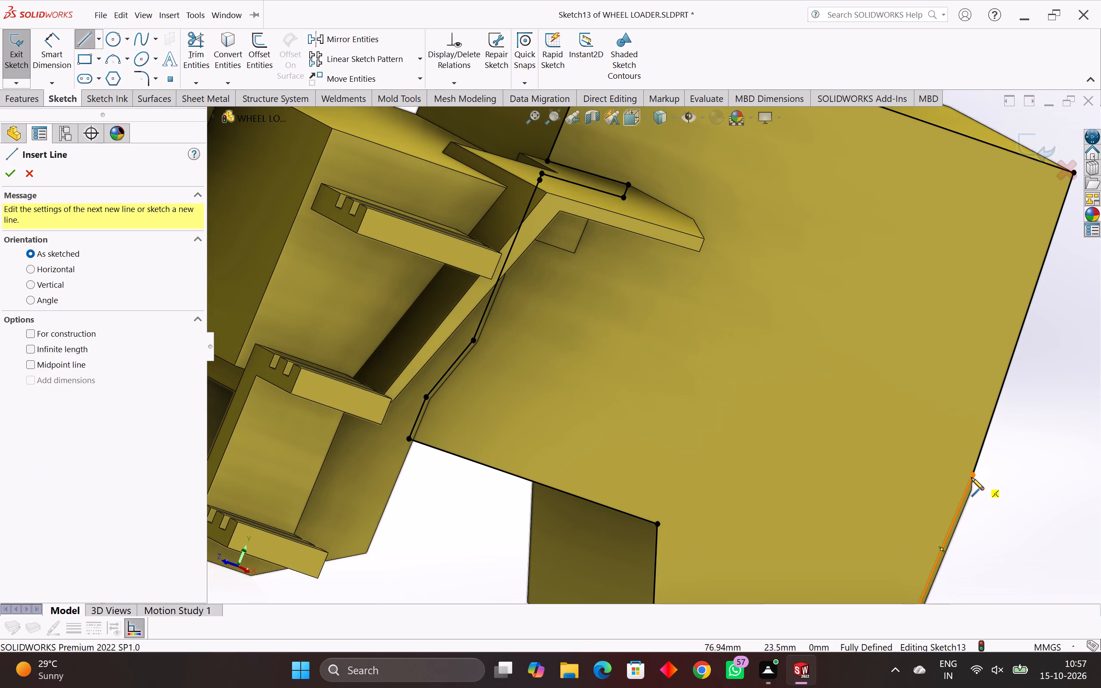
left_click(973, 476)
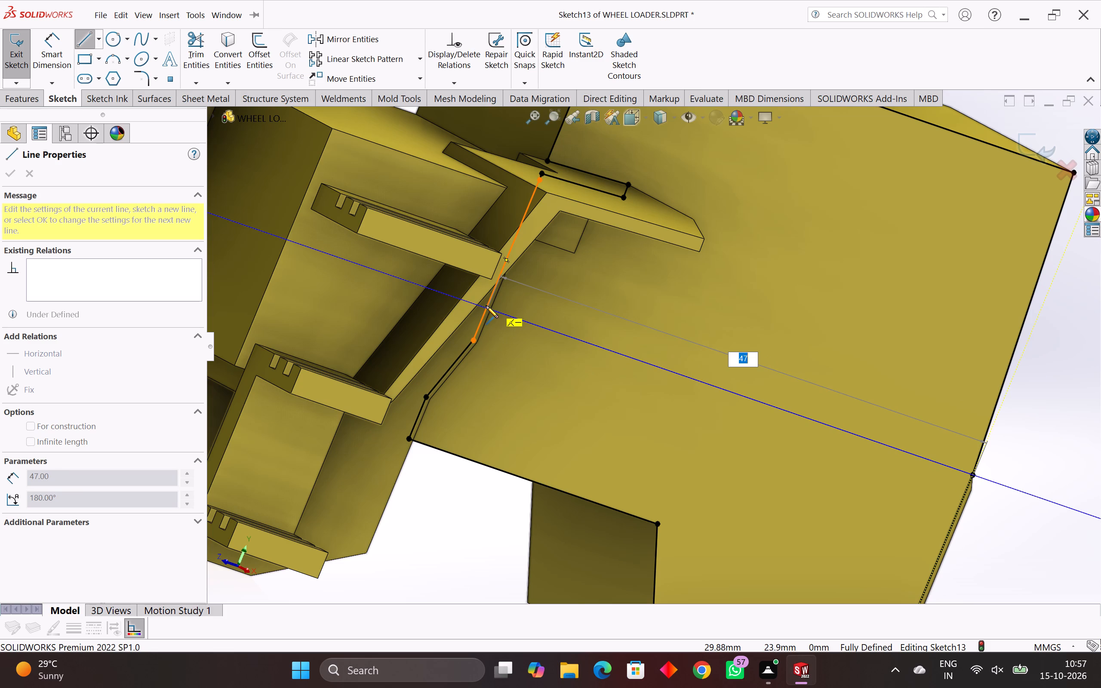
left_click(486, 306)
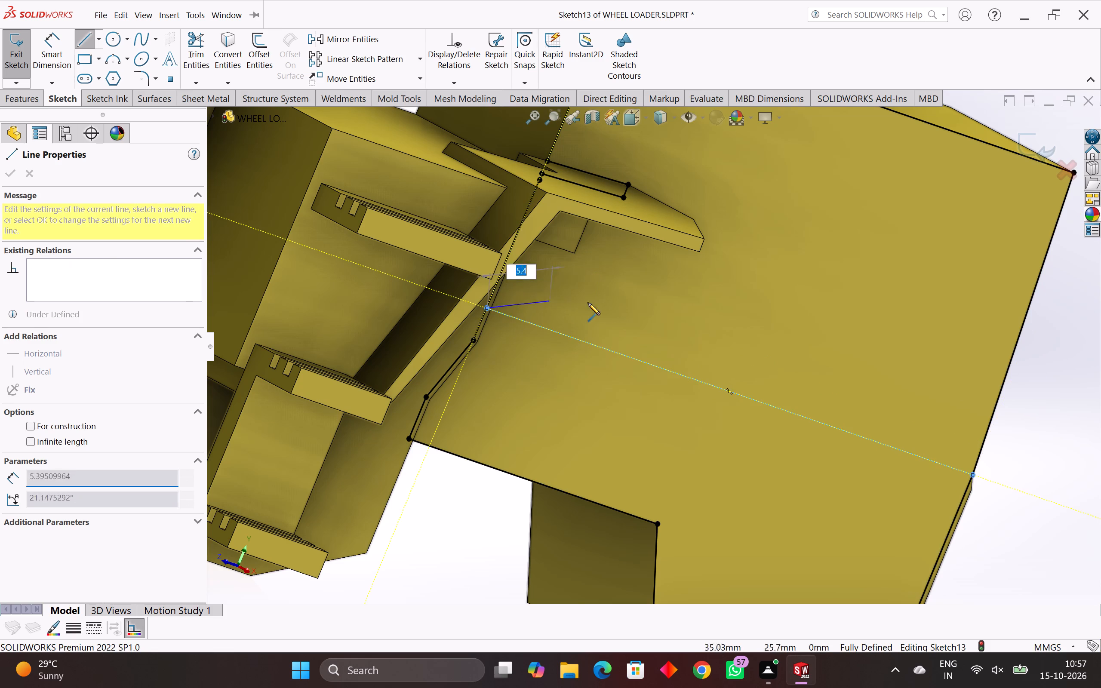
key("Escape")
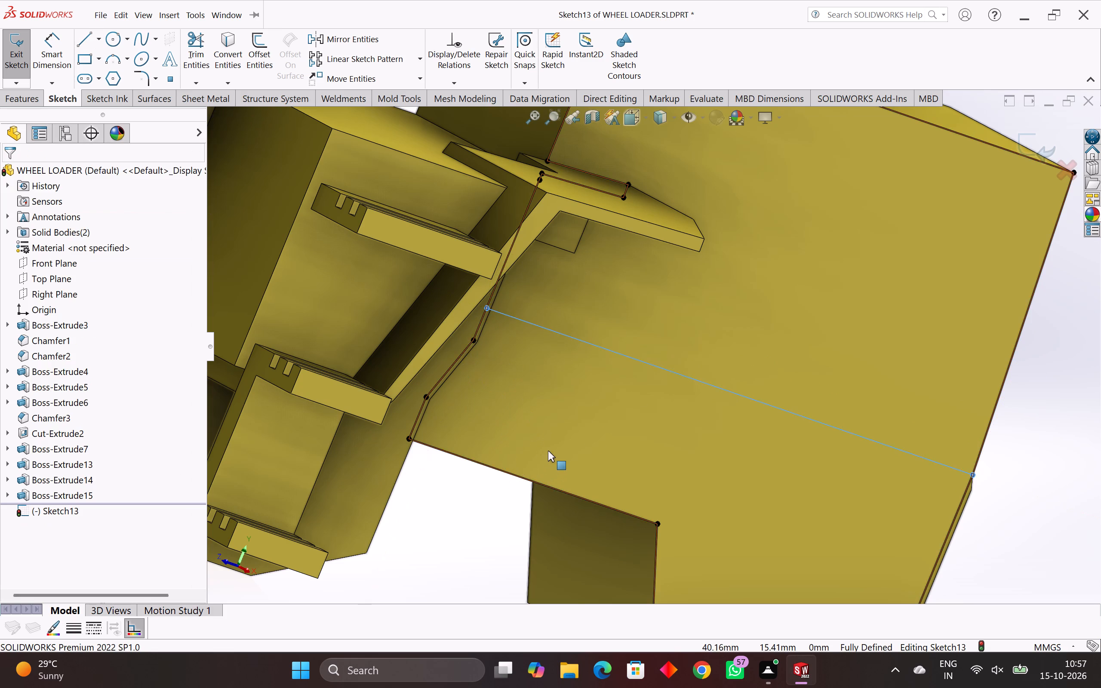
Extrude the large face-outline region above the dividing line on the rear block's side by 0.25 mm, merged with the body.
scroll(548, 451, "down", 2)
middle_click_drag(548, 451, 543, 445)
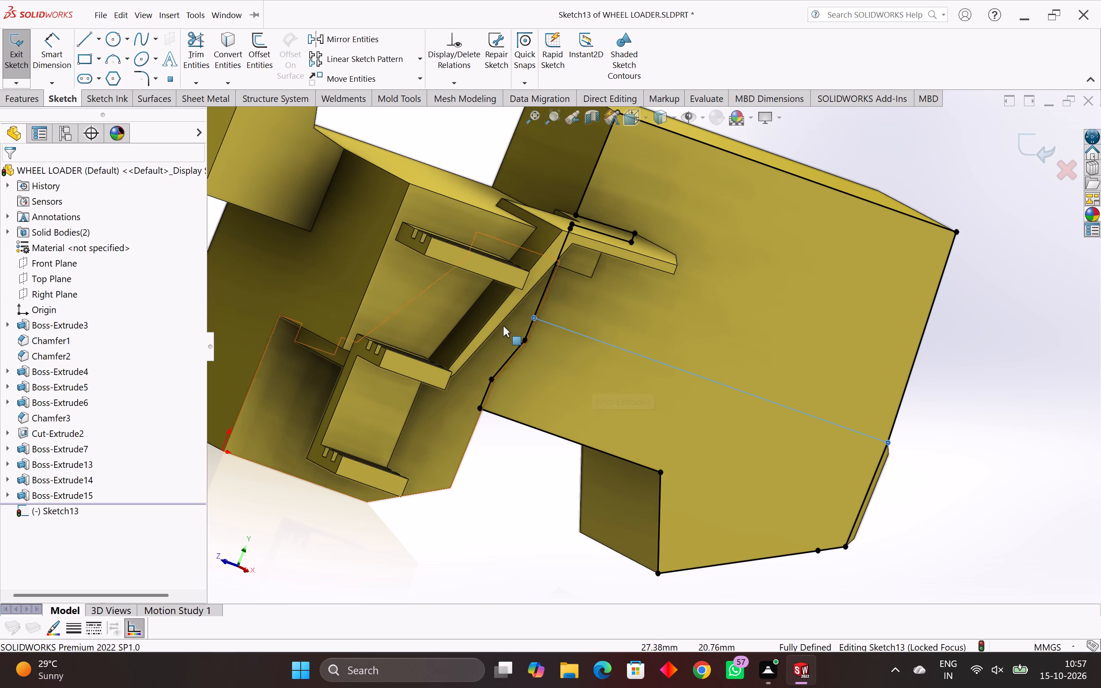
left_click(34, 98)
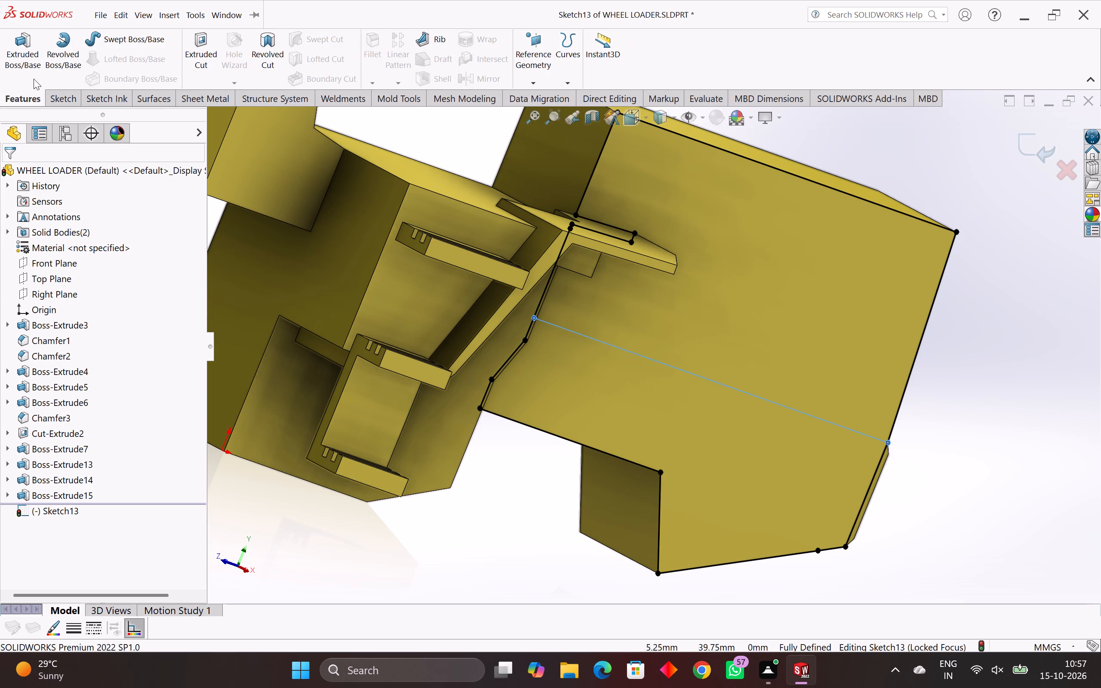
left_click(28, 57)
left_click(776, 326)
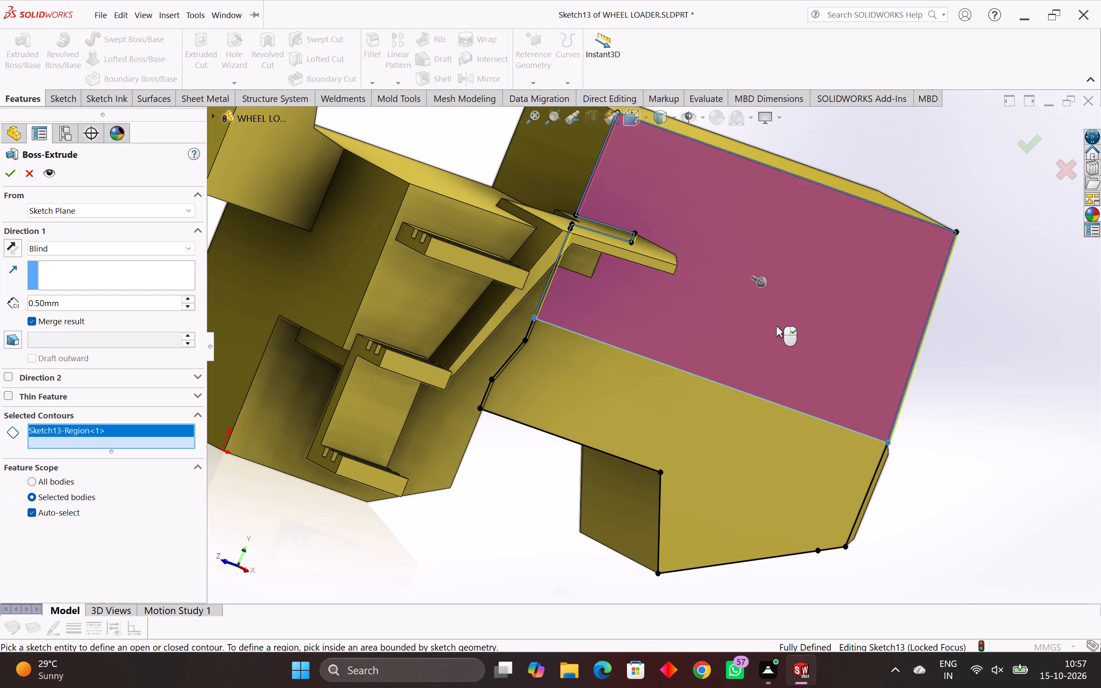
middle_click_drag(774, 354, 713, 396)
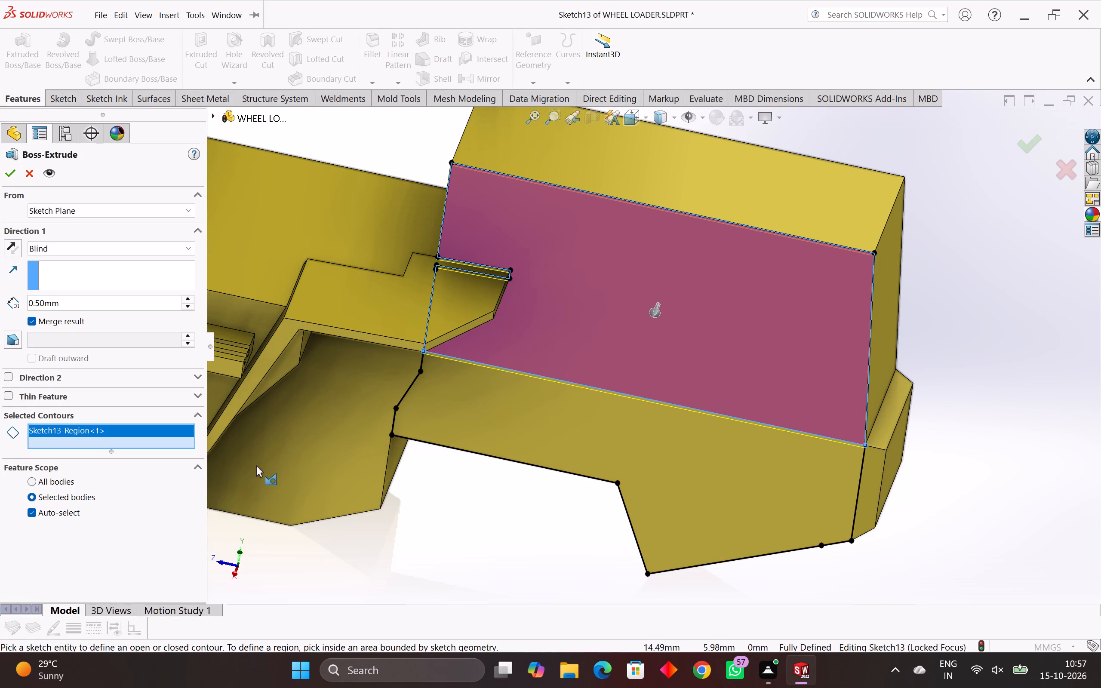
left_click_drag(71, 302, 12, 308)
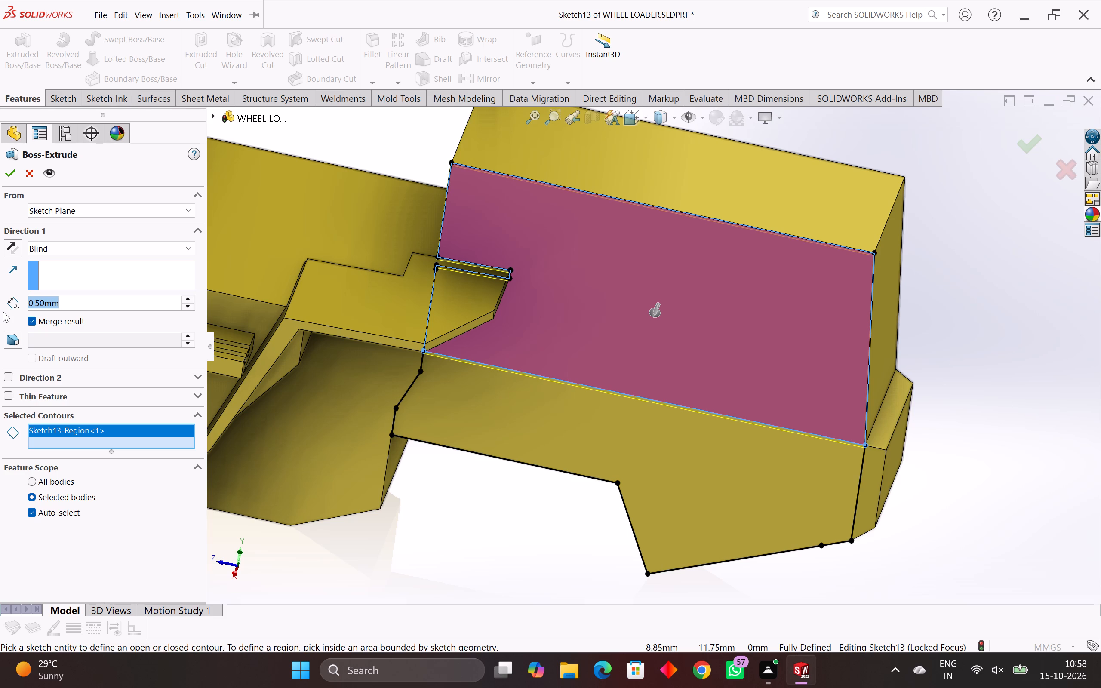
type("0.25")
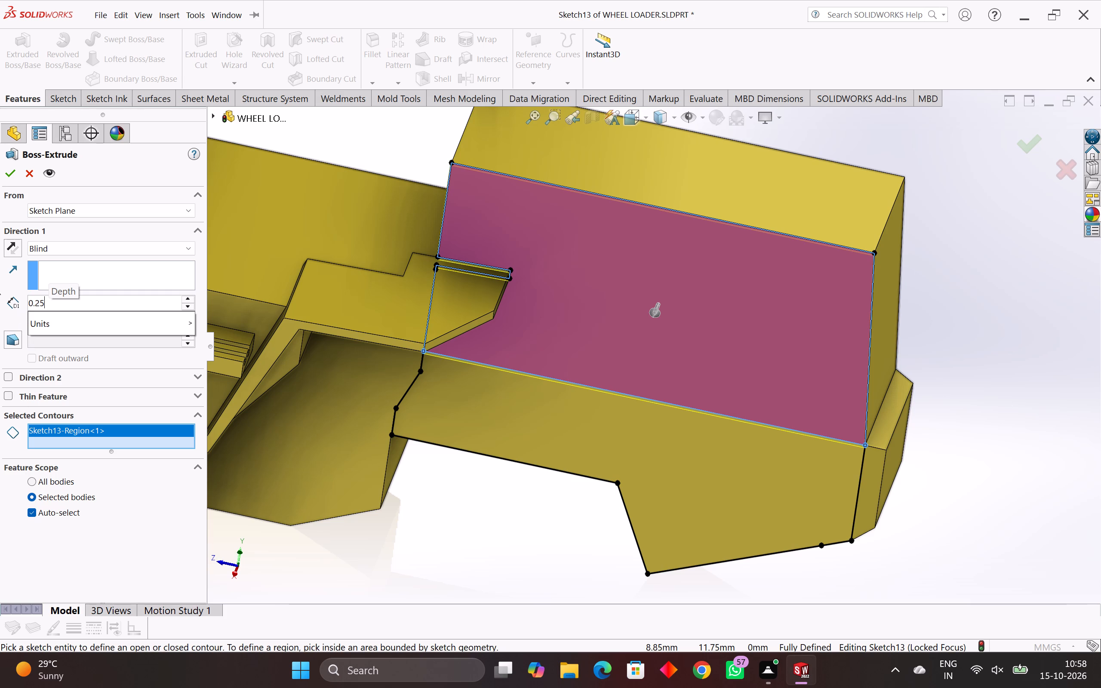
scroll(0, 283, "up", 2)
scroll(512, 298, "up", 4)
scroll(479, 264, "up", 3)
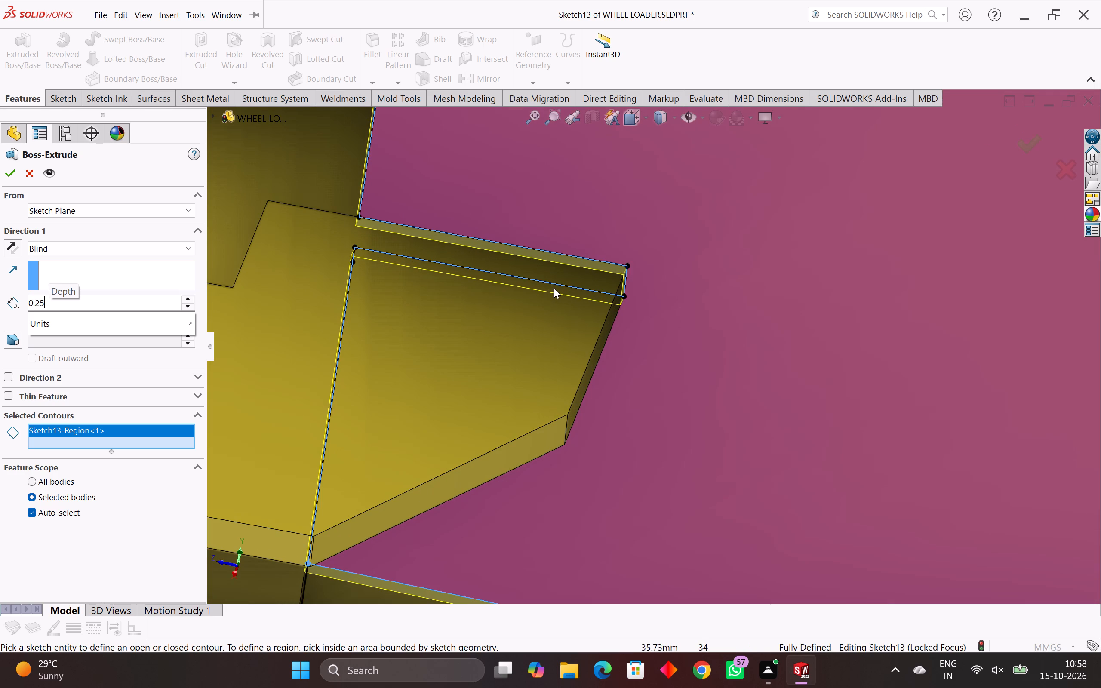
left_click(554, 289)
scroll(554, 289, "down", 4)
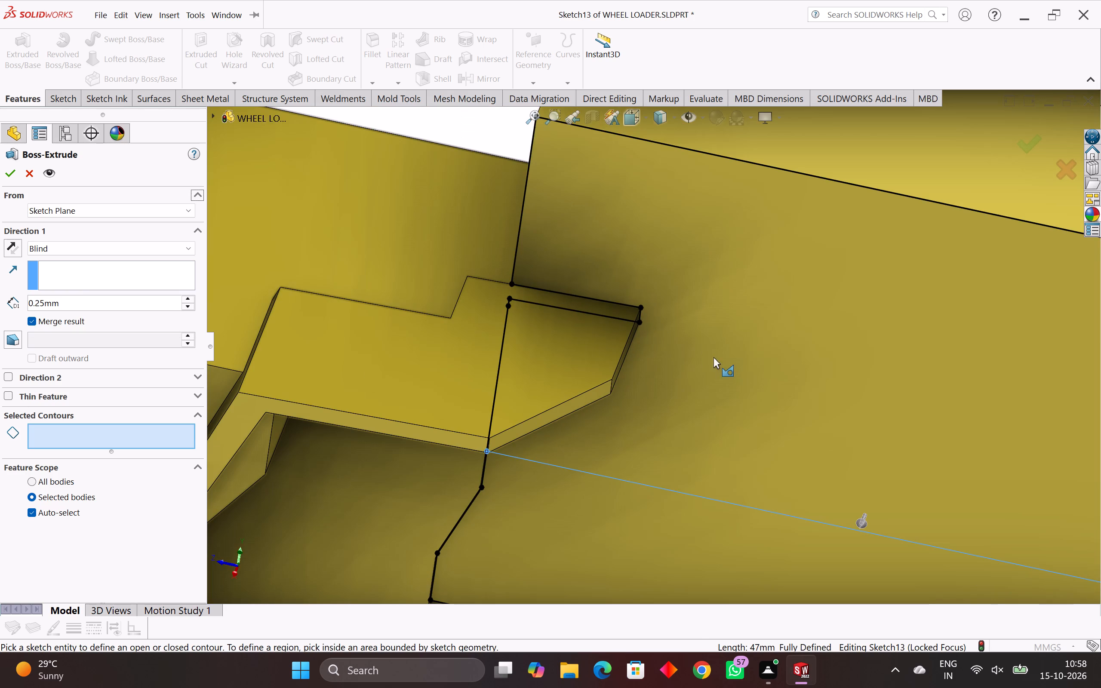
left_click(731, 360)
middle_click_drag(733, 363, 704, 379)
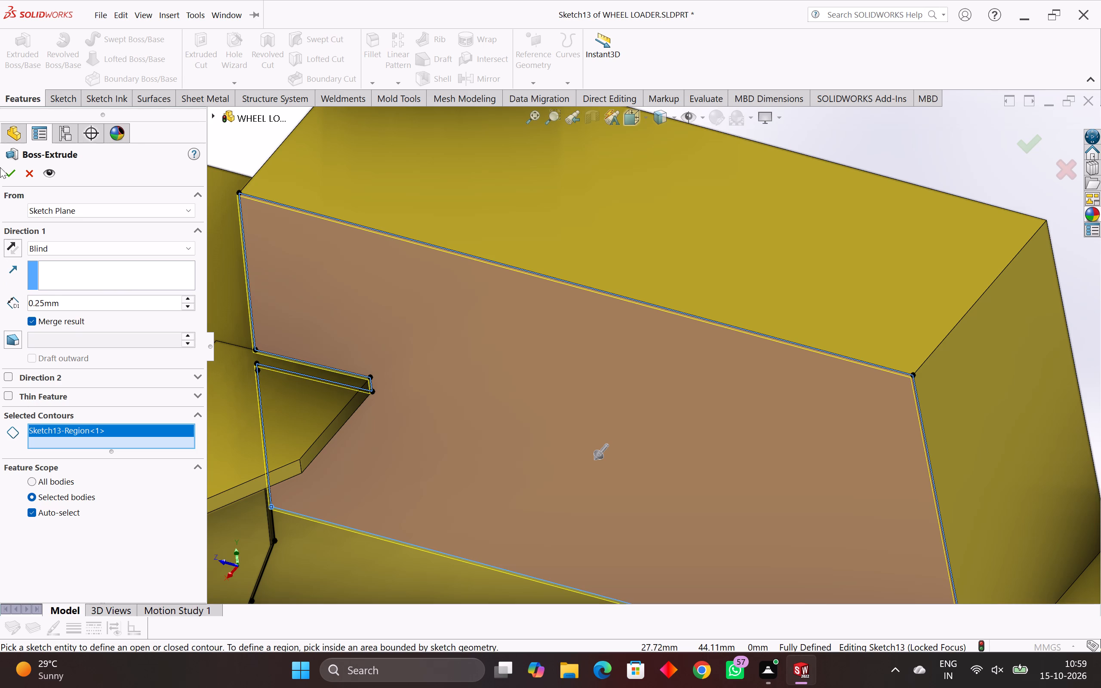
left_click(6, 179)
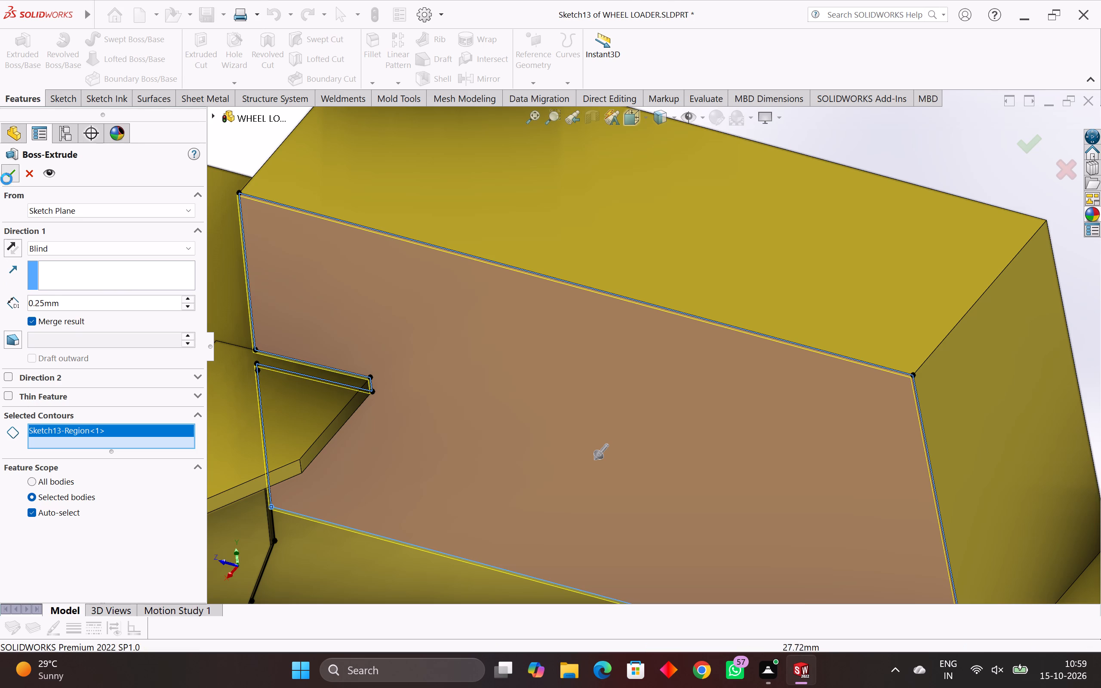
Inspect the raised side panel on the rear block, its thin lower edge along the dividing line, and the overall body.
middle_click_drag(369, 311, 346, 303)
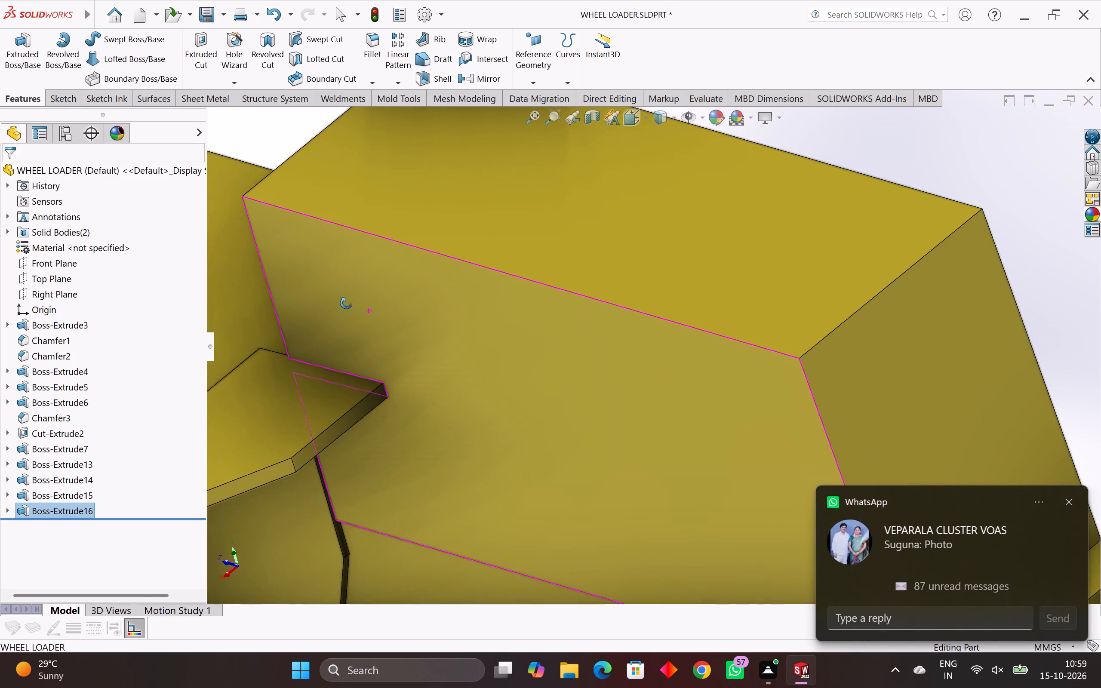
middle_click_drag(346, 303, 297, 302)
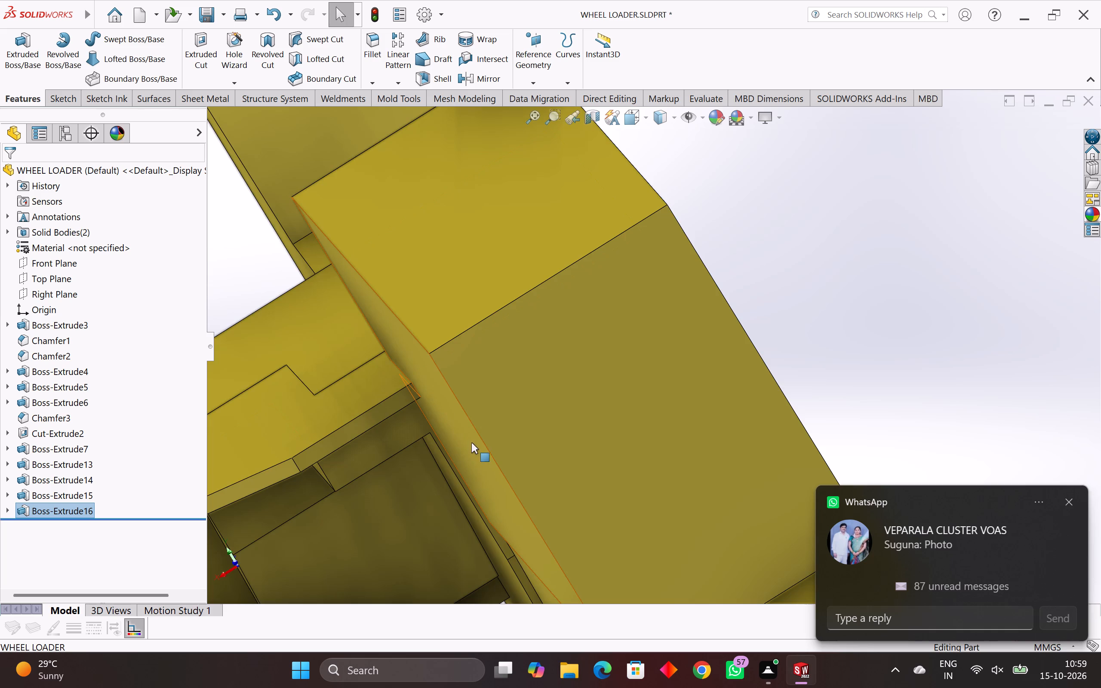
middle_click_drag(473, 442, 605, 256)
scroll(588, 375, "down", 4)
middle_click_drag(597, 465, 553, 350)
left_click(783, 457)
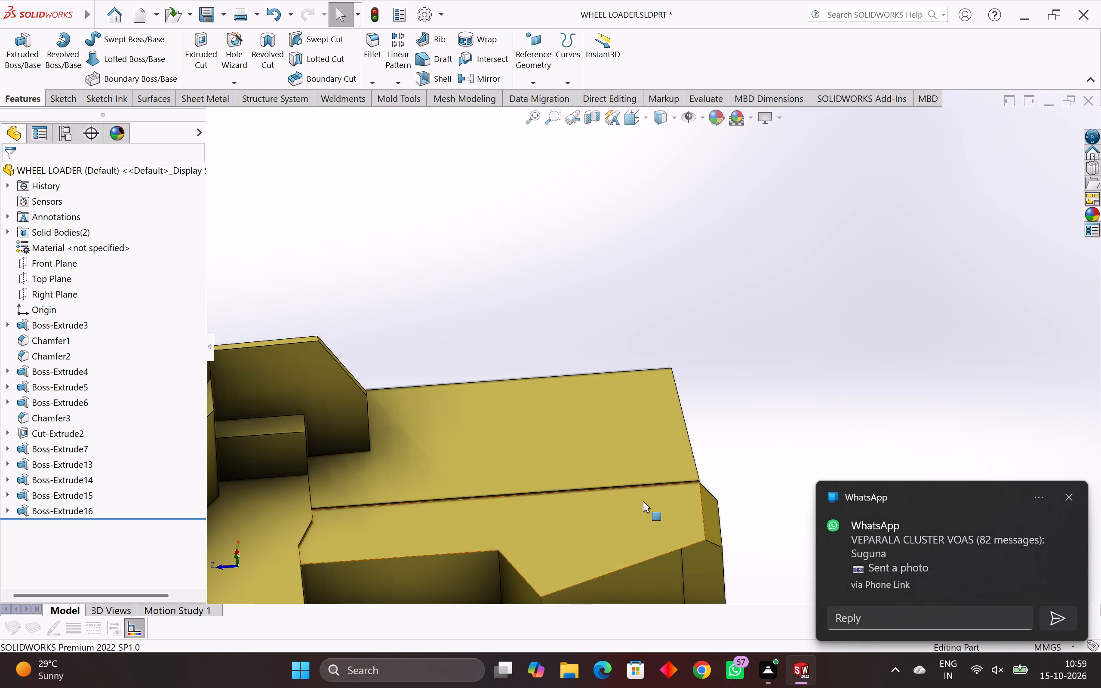
scroll(643, 503, "up", 1)
middle_click_drag(642, 503, 625, 447)
scroll(640, 498, "up", 8)
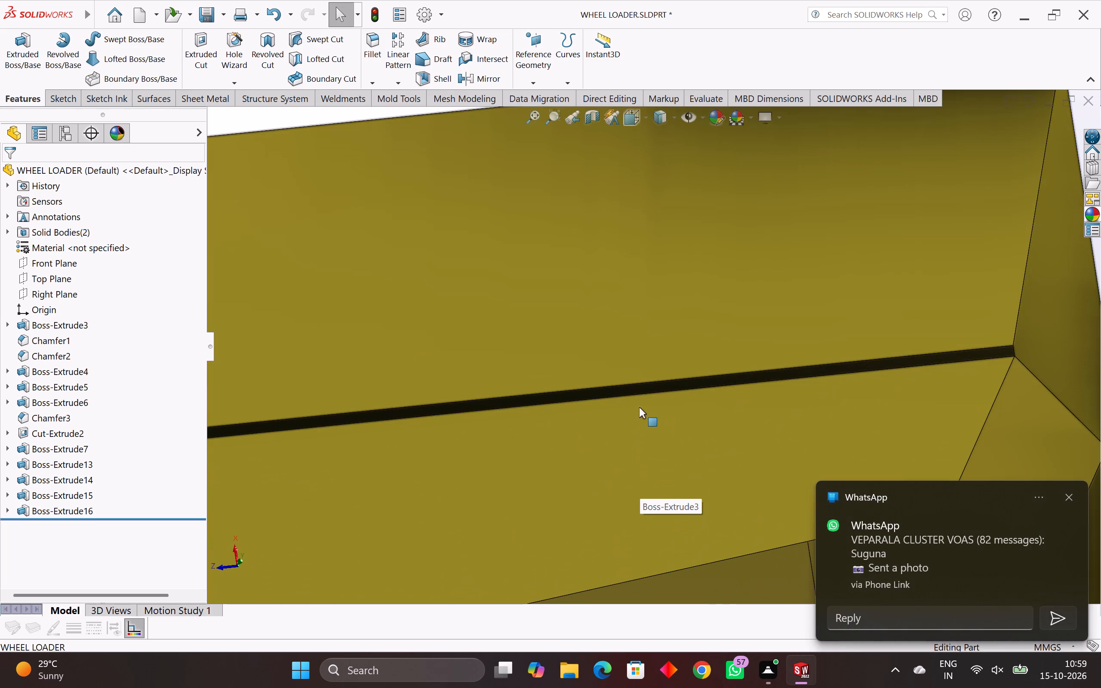
left_click(650, 387)
scroll(671, 445, "down", 2)
middle_click_drag(674, 446, 701, 429)
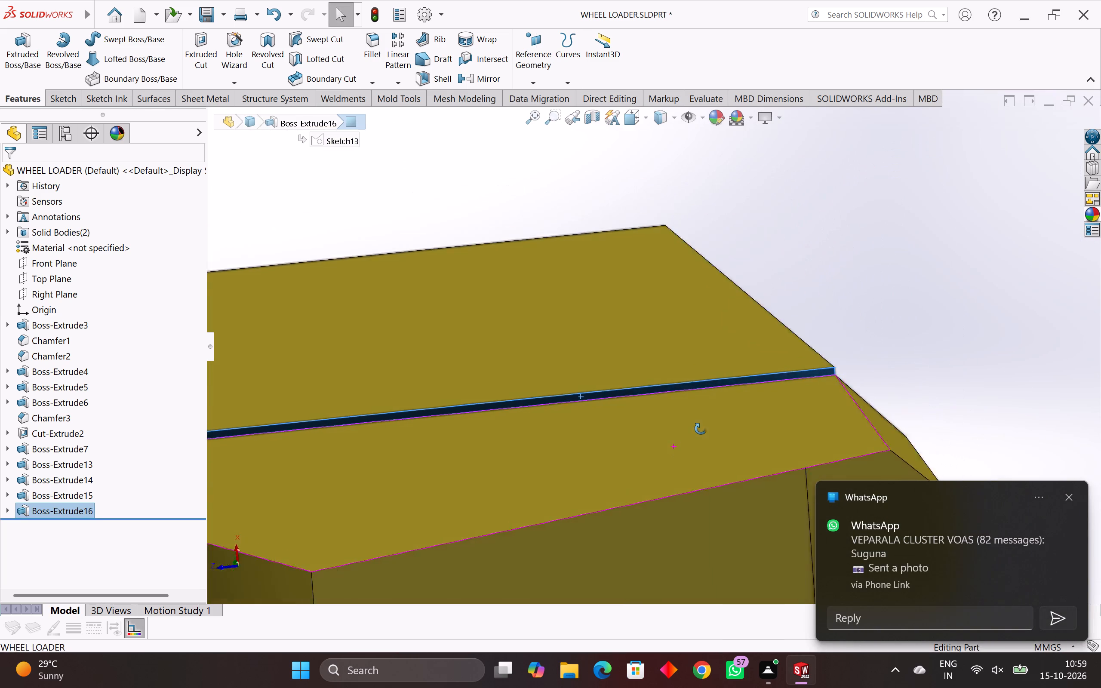
middle_click_drag(701, 429, 728, 412)
scroll(661, 410, "up", 3)
scroll(660, 410, "down", 3)
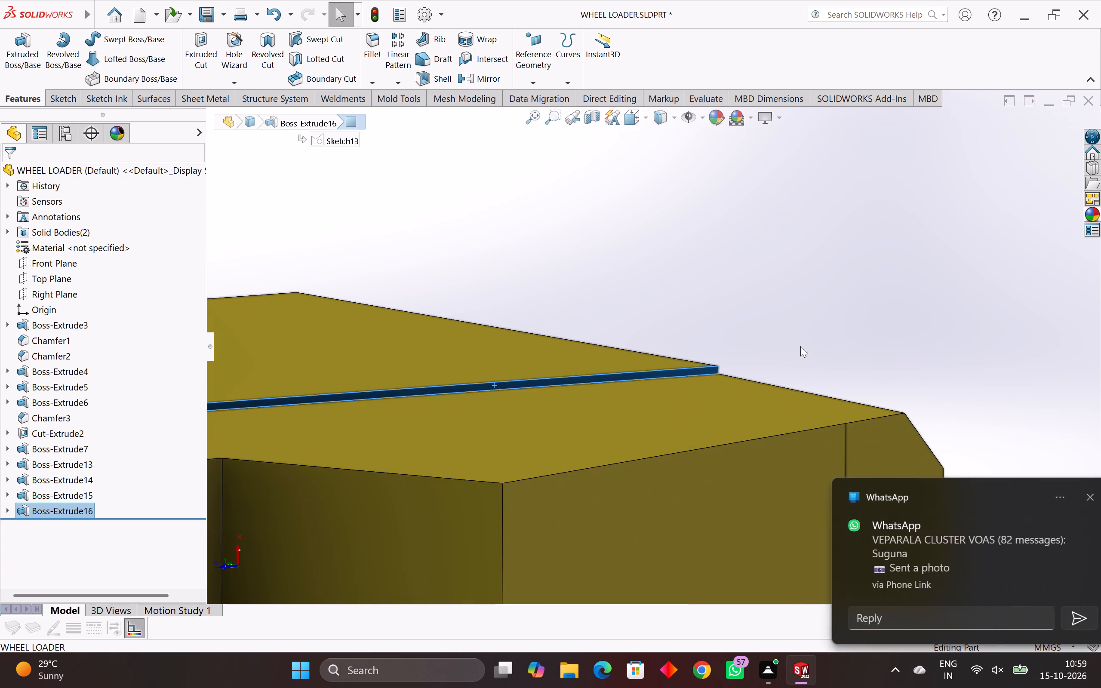
left_click(800, 346)
scroll(602, 439, "down", 1)
middle_click_drag(602, 449, 603, 540)
scroll(603, 540, "down", 3)
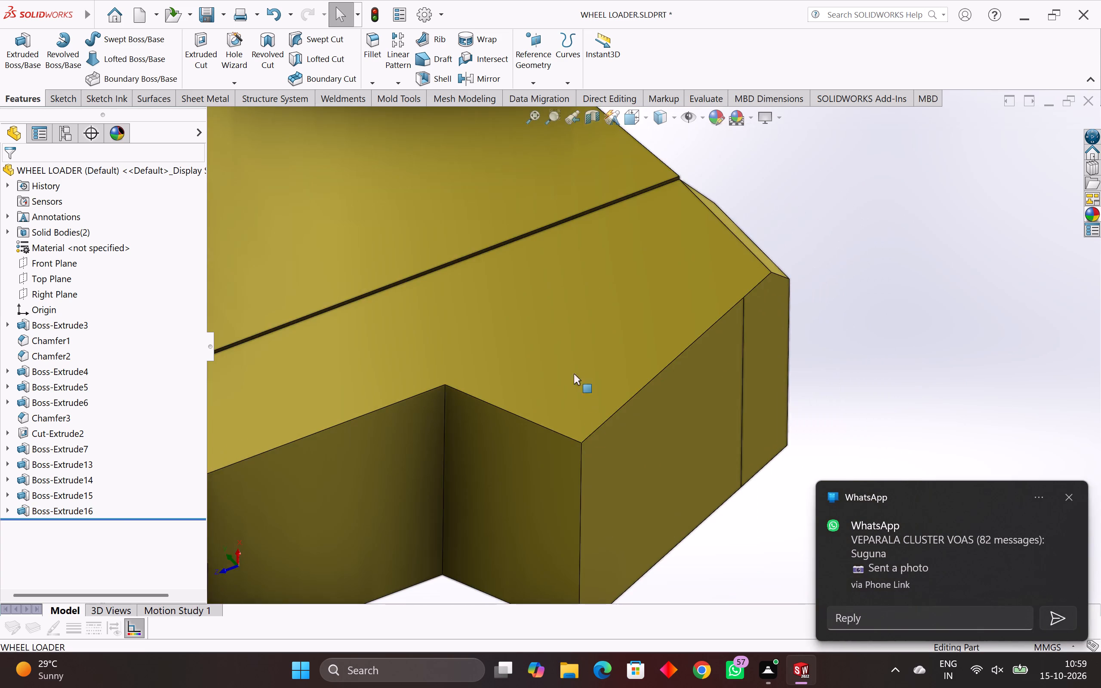
scroll(571, 366, "down", 3)
middle_click_drag(567, 363, 573, 504)
scroll(573, 504, "down", 1)
scroll(546, 331, "down", 2)
middle_click_drag(545, 331, 510, 387)
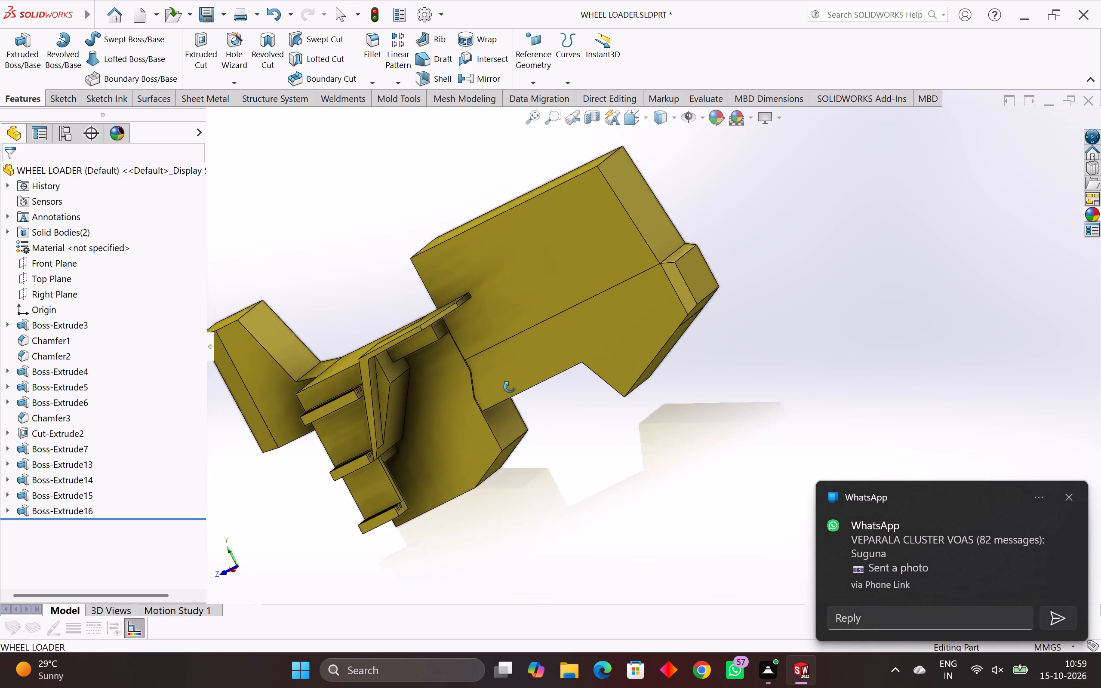
middle_click_drag(510, 387, 517, 463)
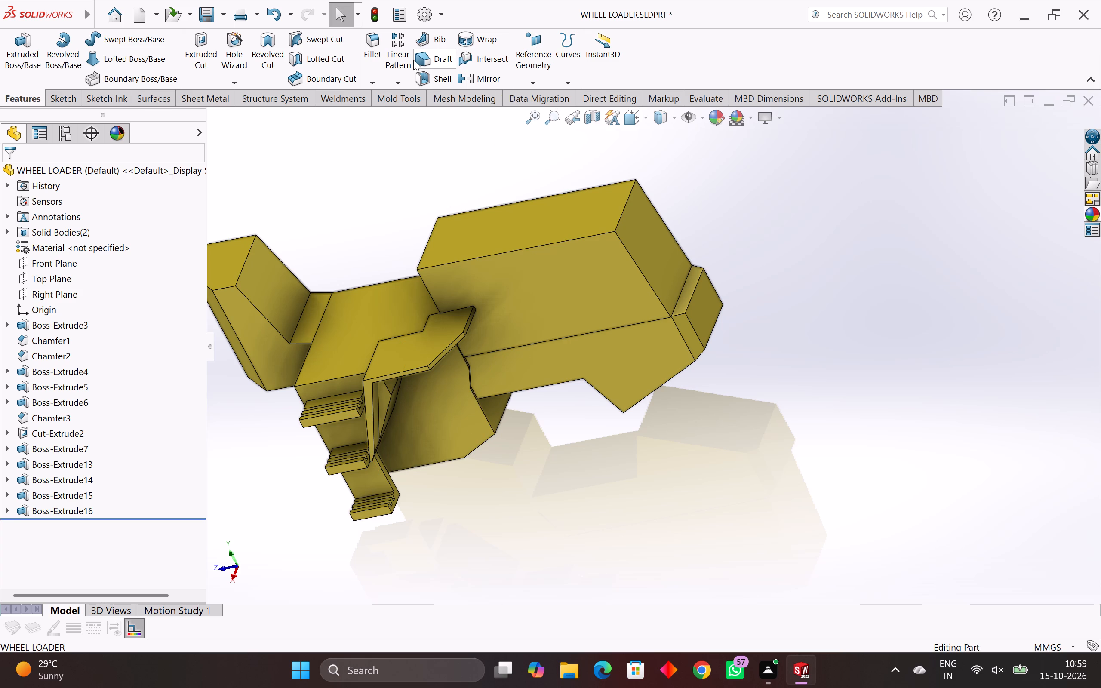
Apply a 6.5-degree step draft with tapered steps, using the raised panel's face as direction of pull and its lower edge as parting line.
left_click(443, 56)
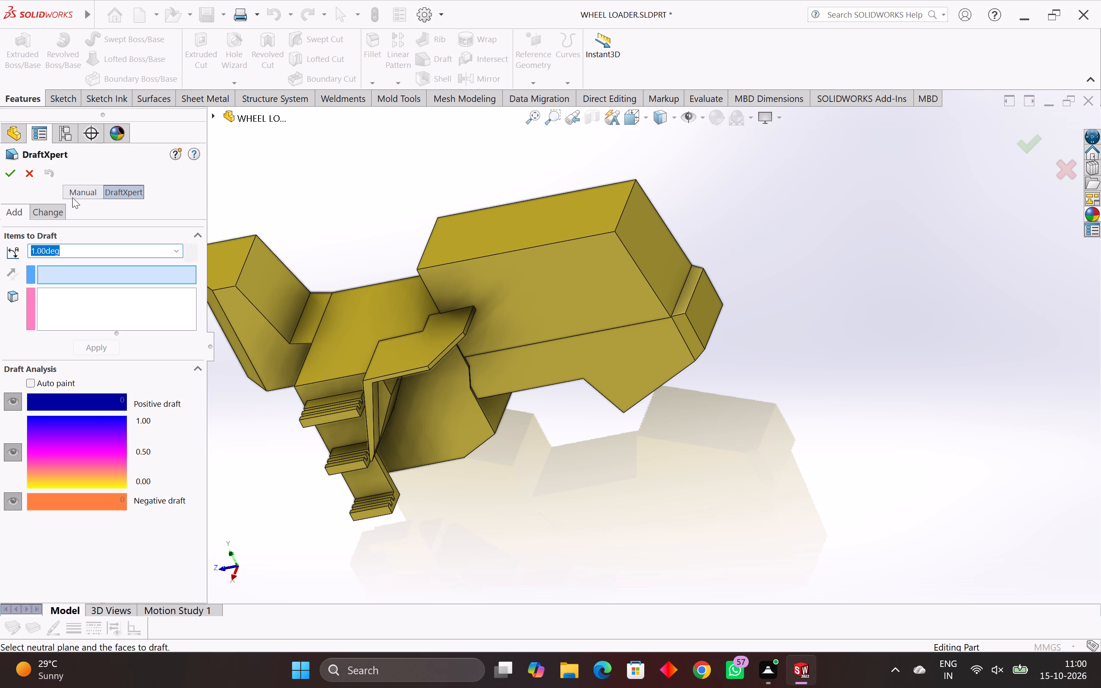
left_click(83, 191)
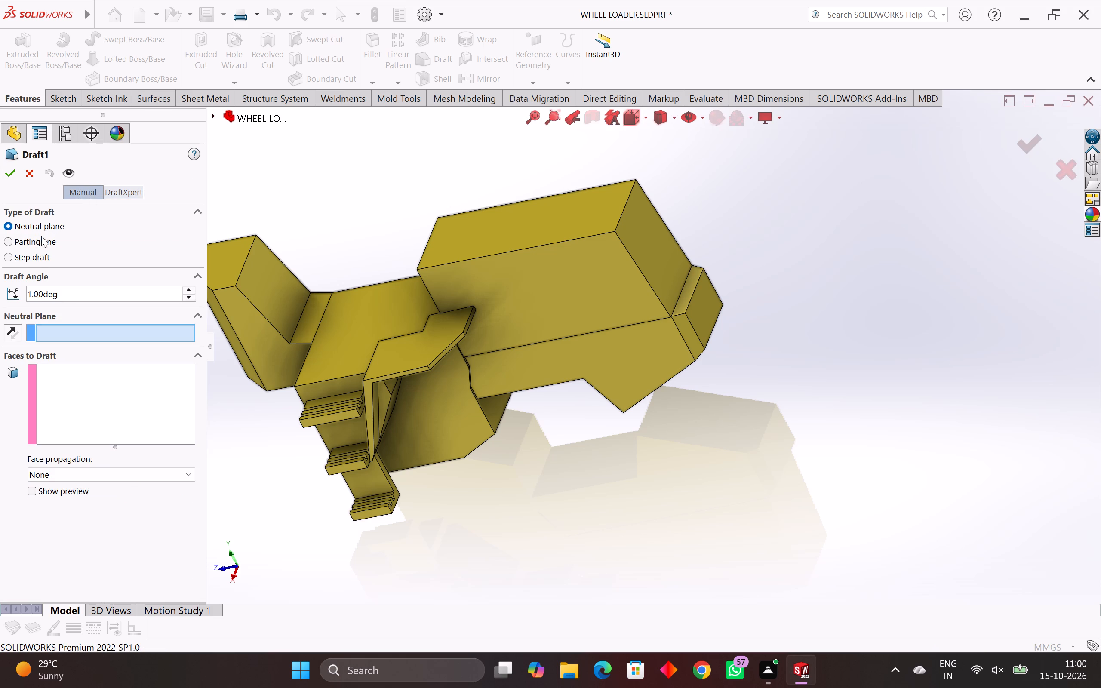
left_click(9, 257)
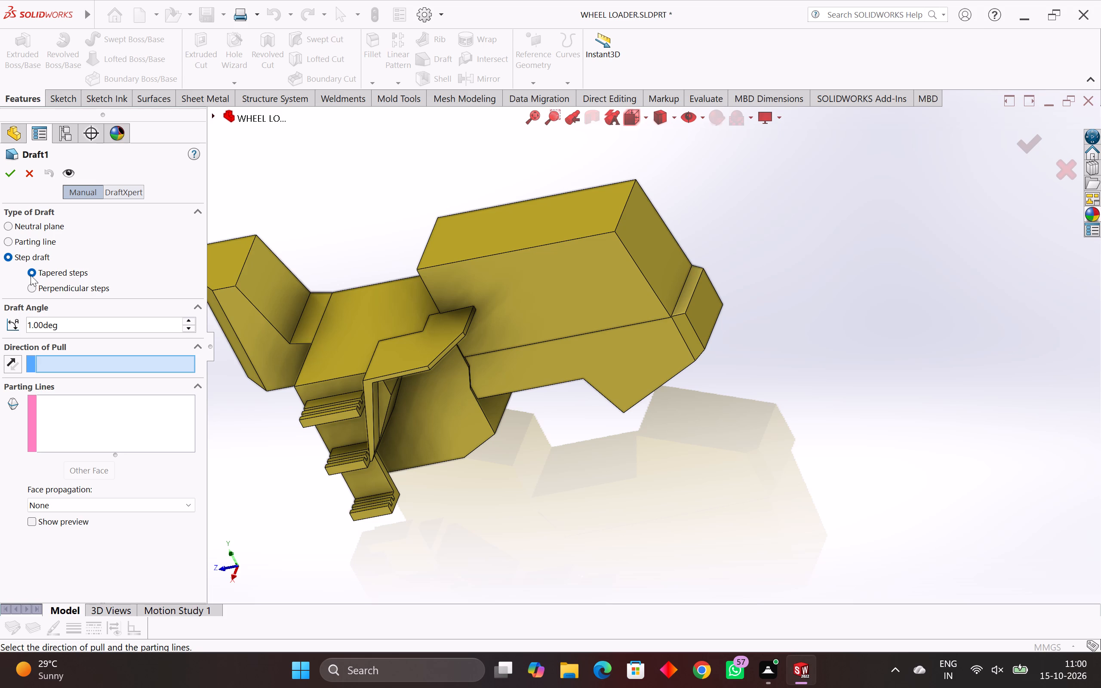
left_click_drag(65, 326, 0, 316)
type("6.")
key("5")
key("Return")
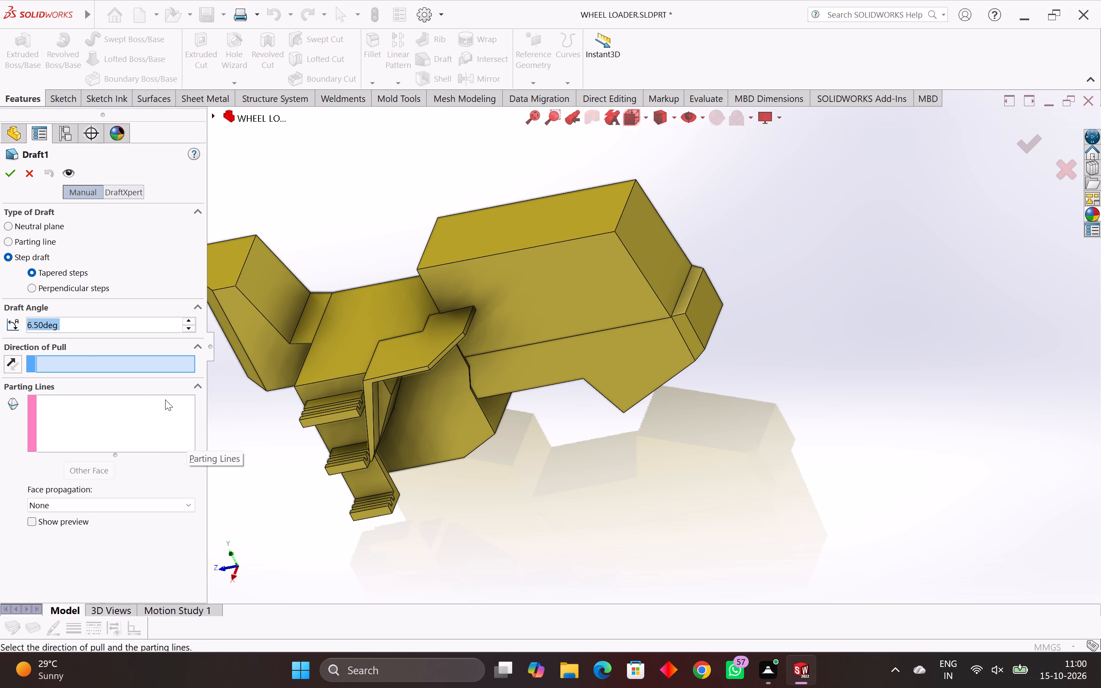
left_click(553, 293)
middle_click_drag(570, 383, 573, 366)
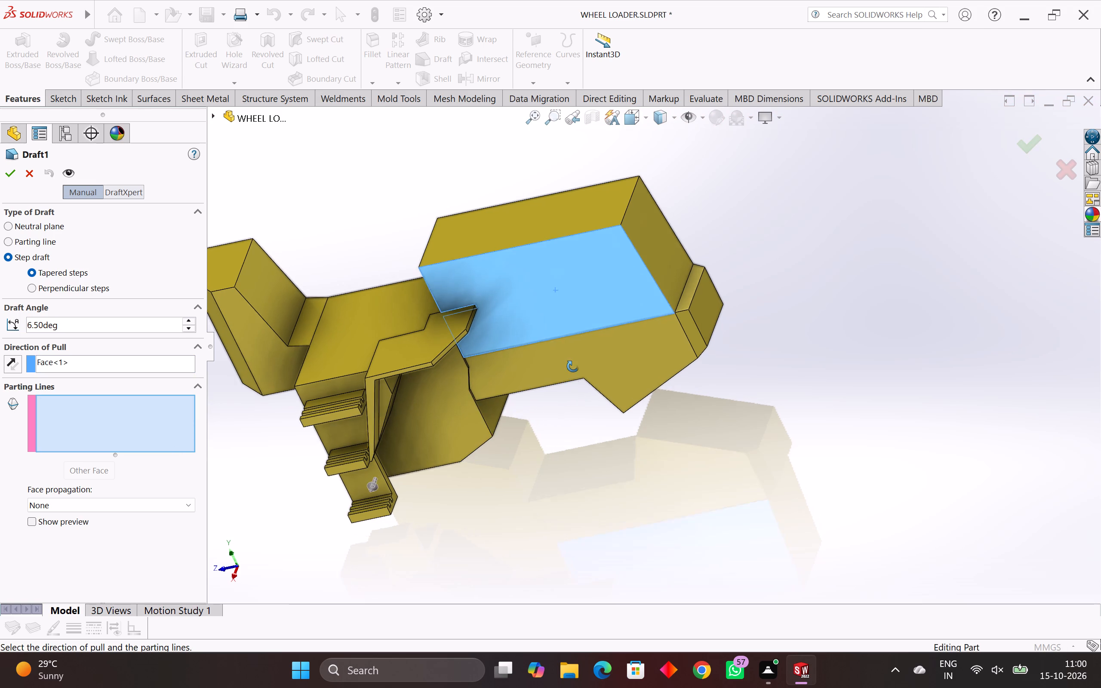
middle_click_drag(573, 366, 558, 295)
scroll(571, 310, "up", 8)
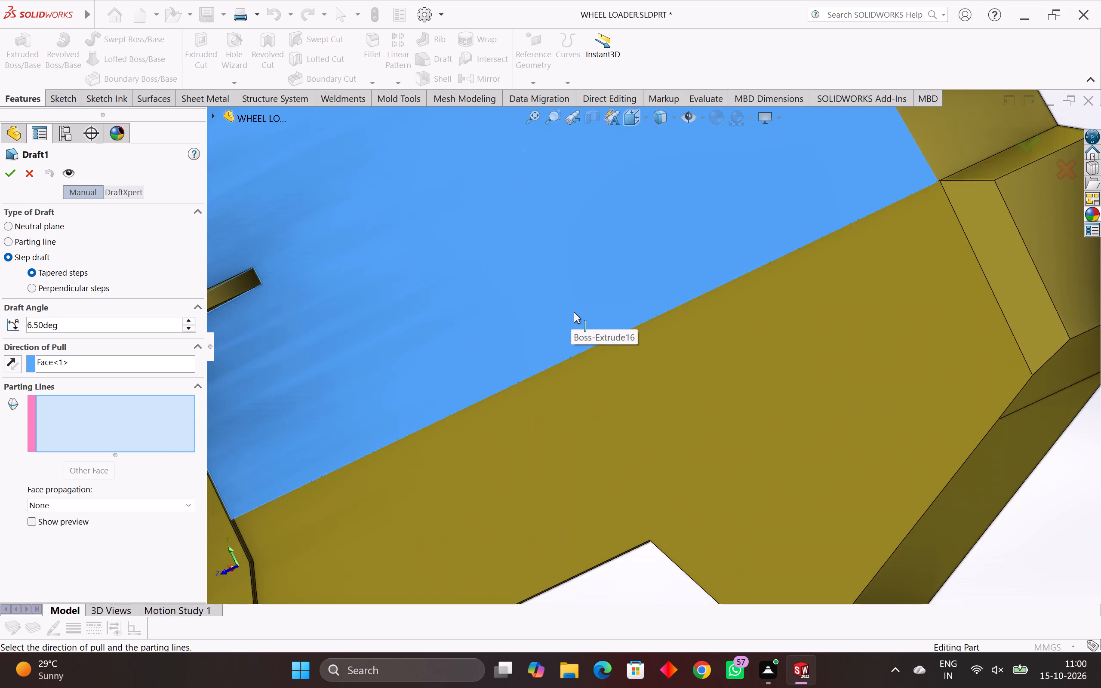
left_click(594, 358)
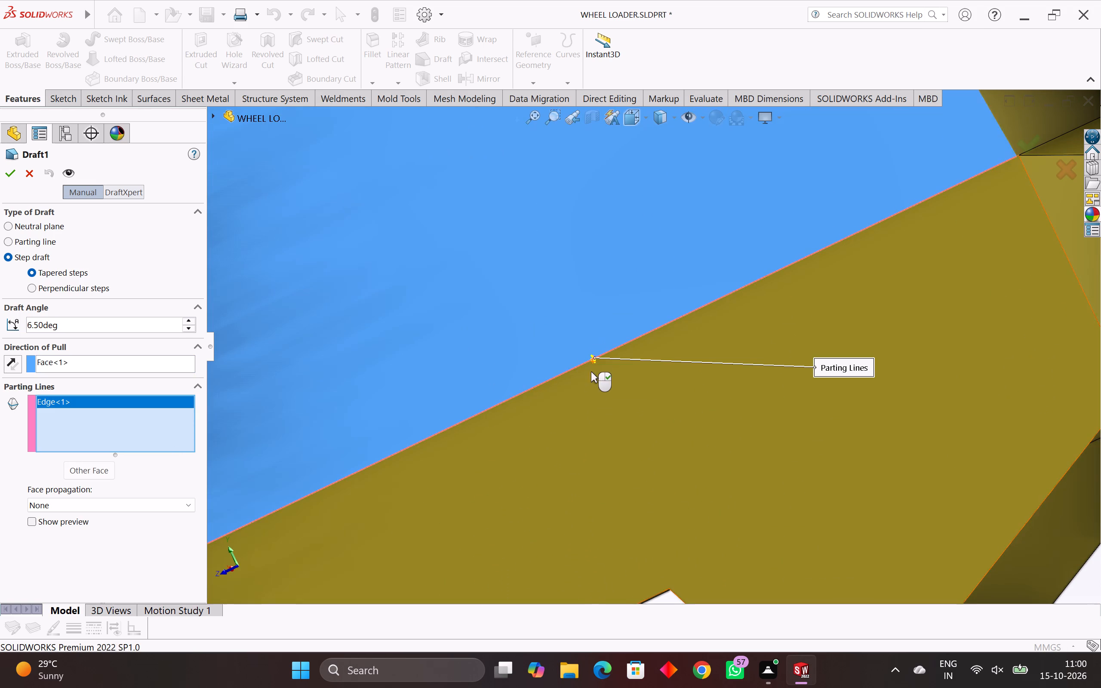
scroll(597, 404, "down", 2)
middle_click_drag(597, 404, 572, 462)
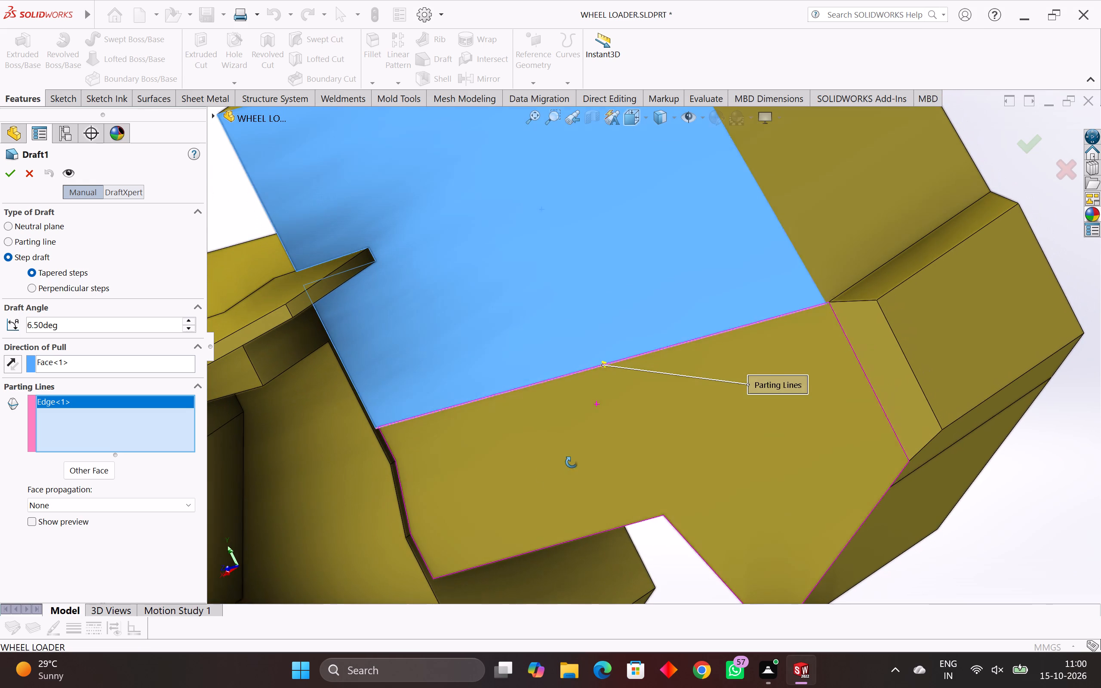
middle_click_drag(572, 462, 571, 463)
left_click(13, 171)
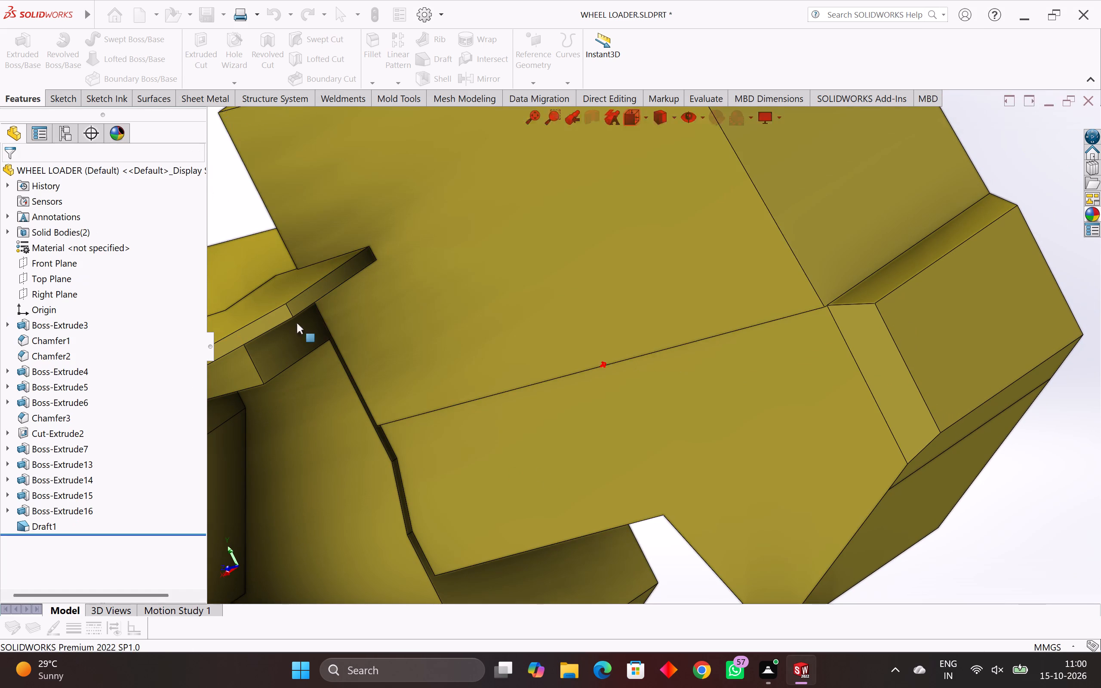
Examine the drafted lower edge of the raised panel along the rear block's dividing line and at its rear corner.
middle_click_drag(598, 393, 568, 312)
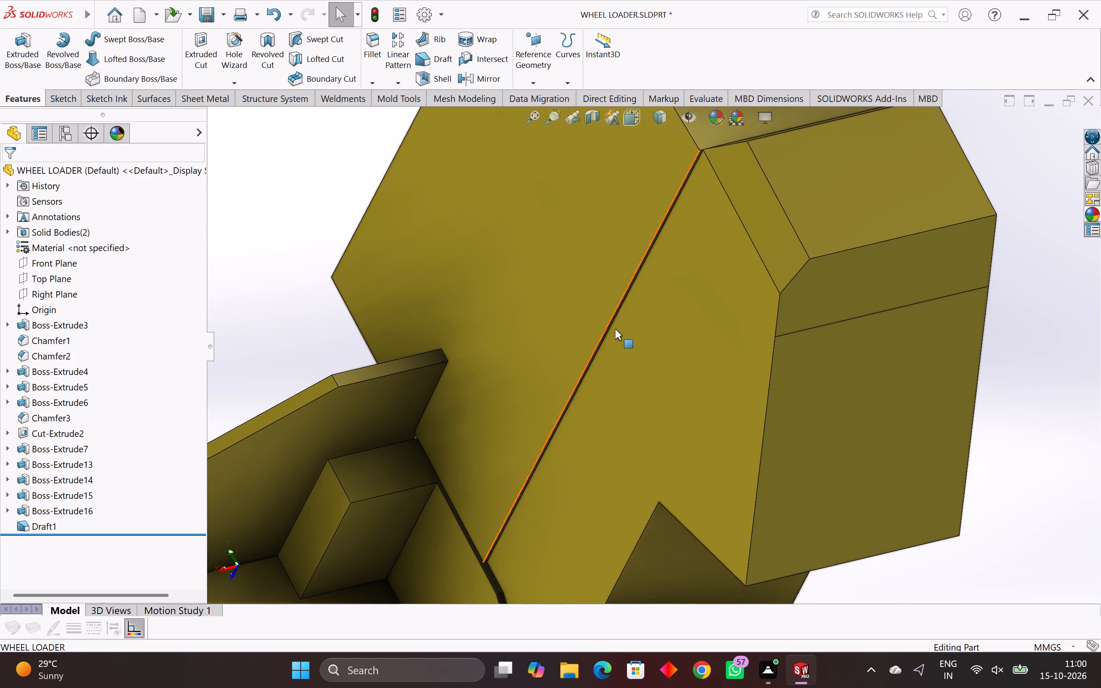
scroll(617, 329, "up", 4)
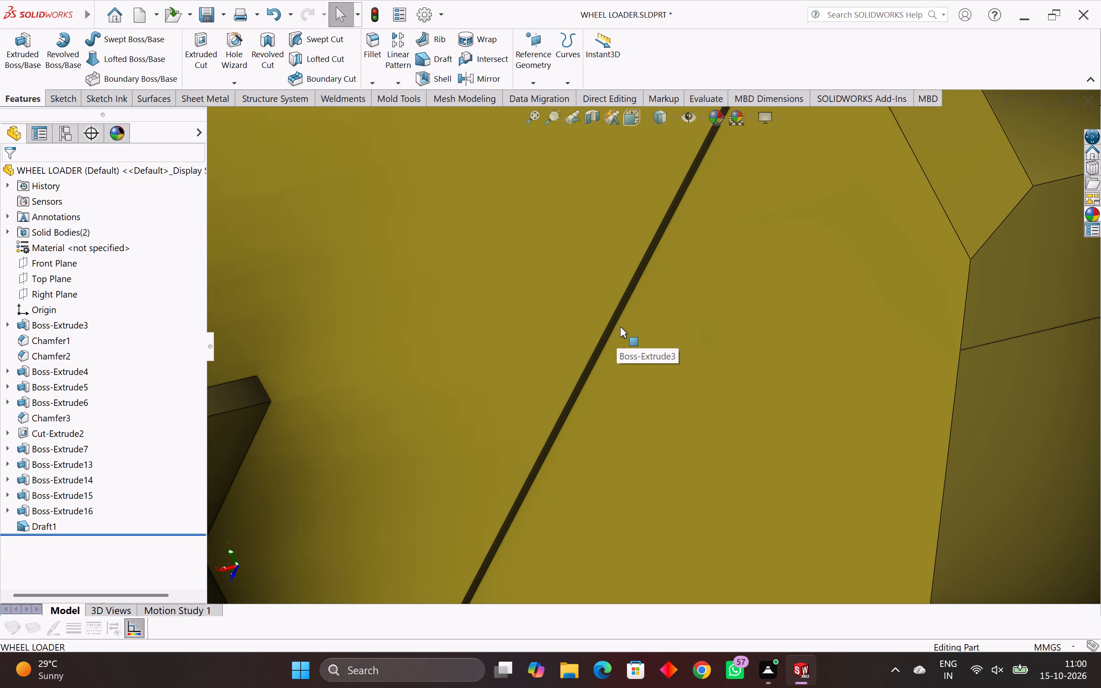
middle_click_drag(756, 298, 752, 317)
middle_click_drag(752, 317, 736, 408)
scroll(736, 409, "down", 2)
middle_click_drag(741, 289, 760, 249)
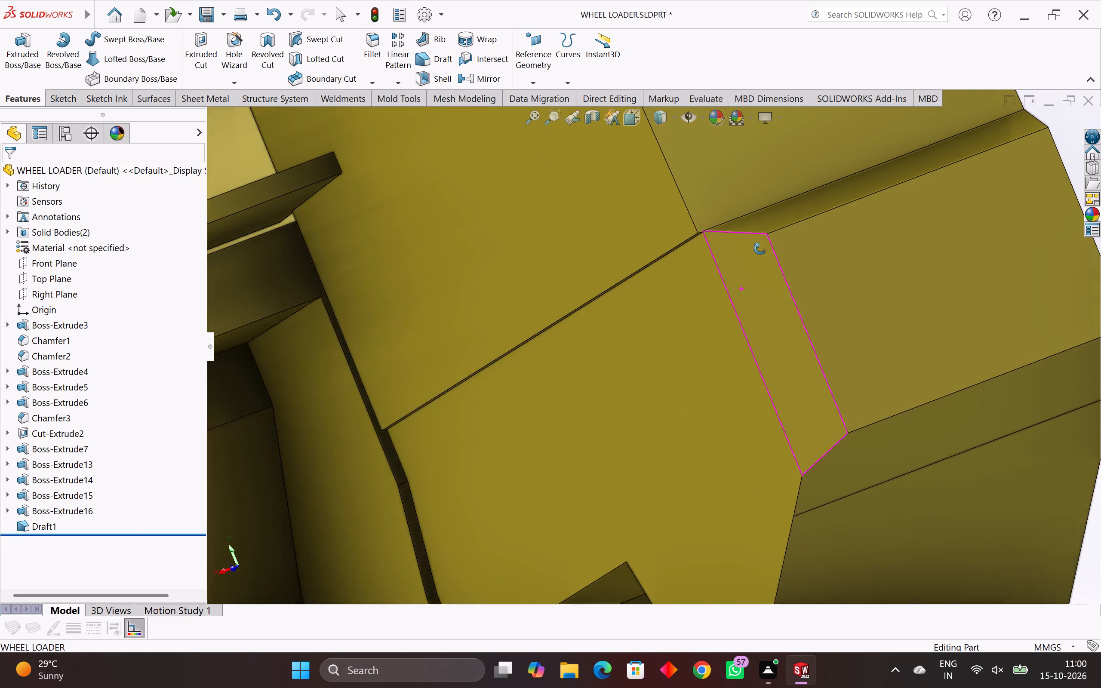
middle_click_drag(760, 249, 767, 198)
scroll(668, 267, "up", 5)
middle_click_drag(668, 267, 658, 254)
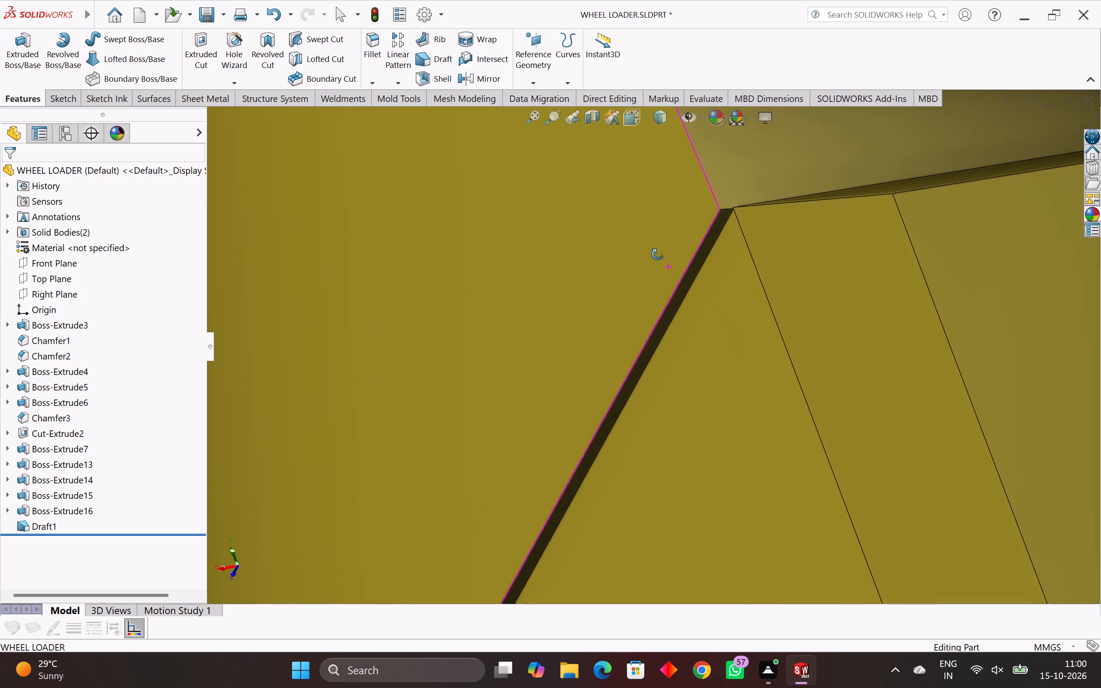
middle_click_drag(658, 254, 650, 246)
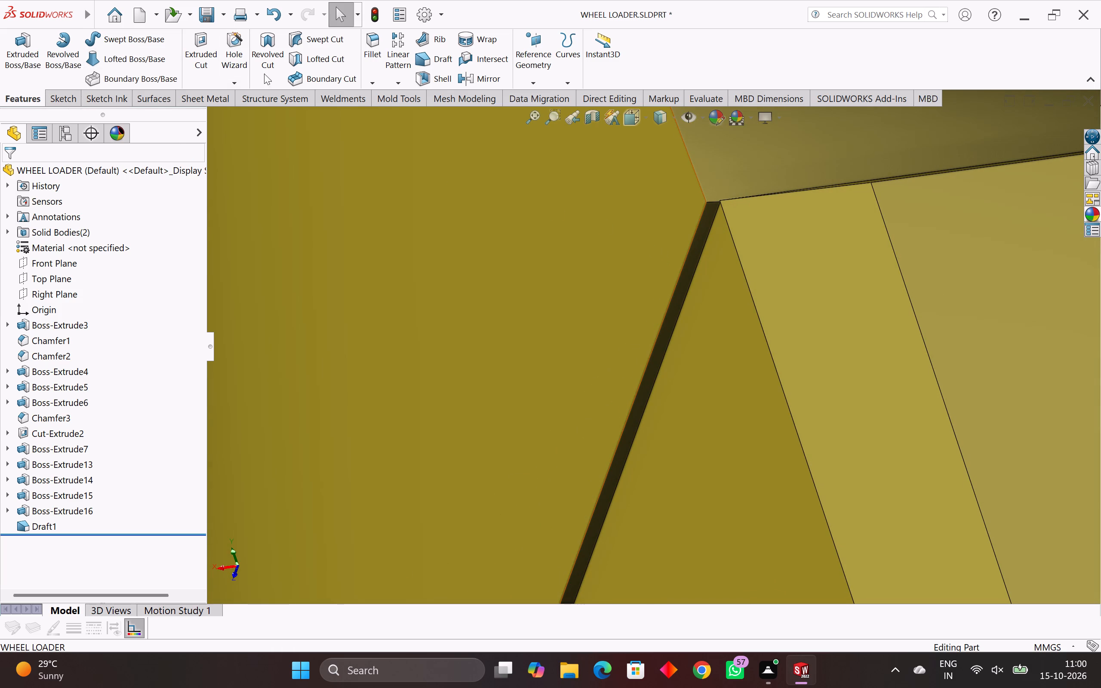
Apply another 6.5-degree tapered step draft with preview, using the raised panel's face for pull direction, its lower edge as parting line, and no face propagation.
left_click(431, 58)
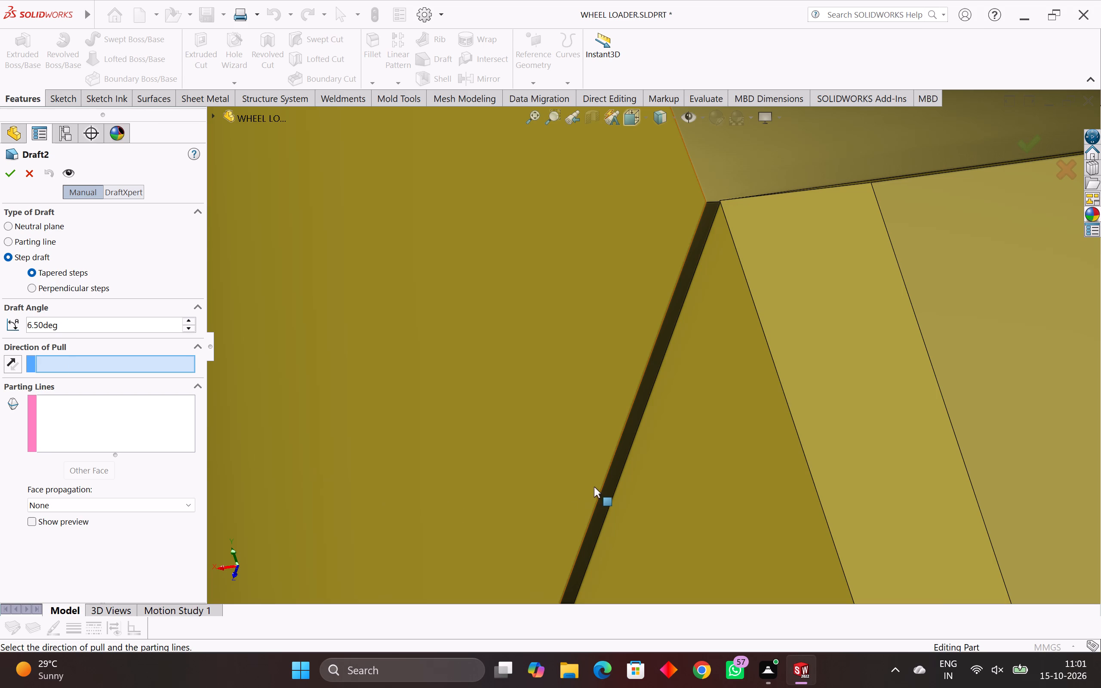
scroll(594, 486, "down", 10)
middle_click_drag(640, 476, 715, 537)
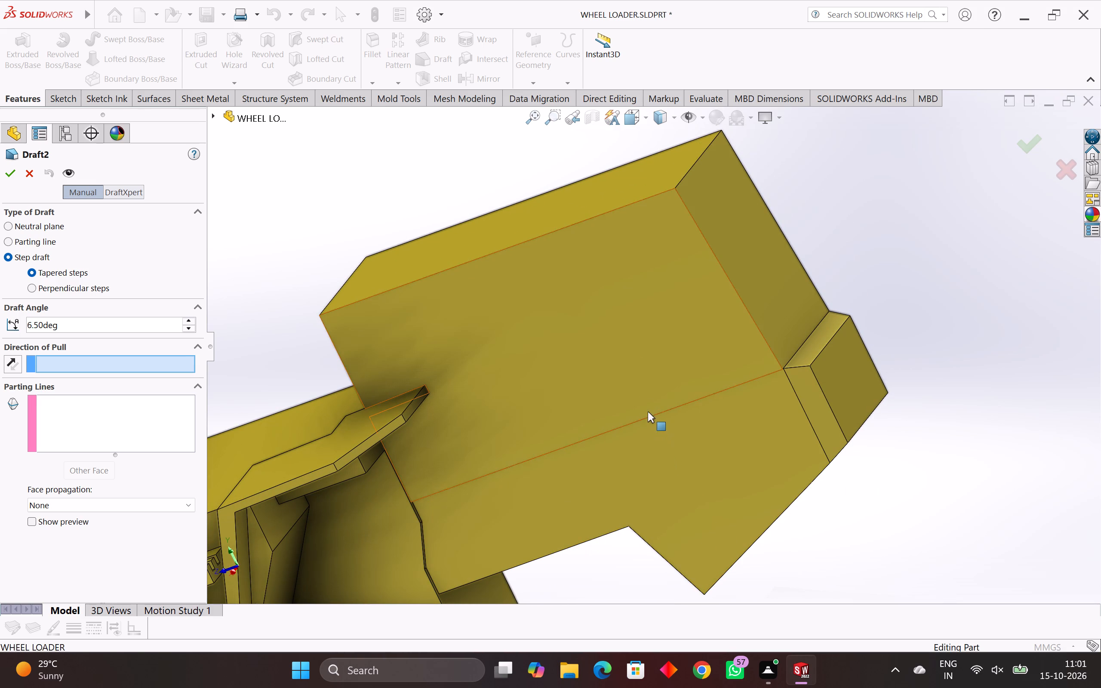
left_click(621, 367)
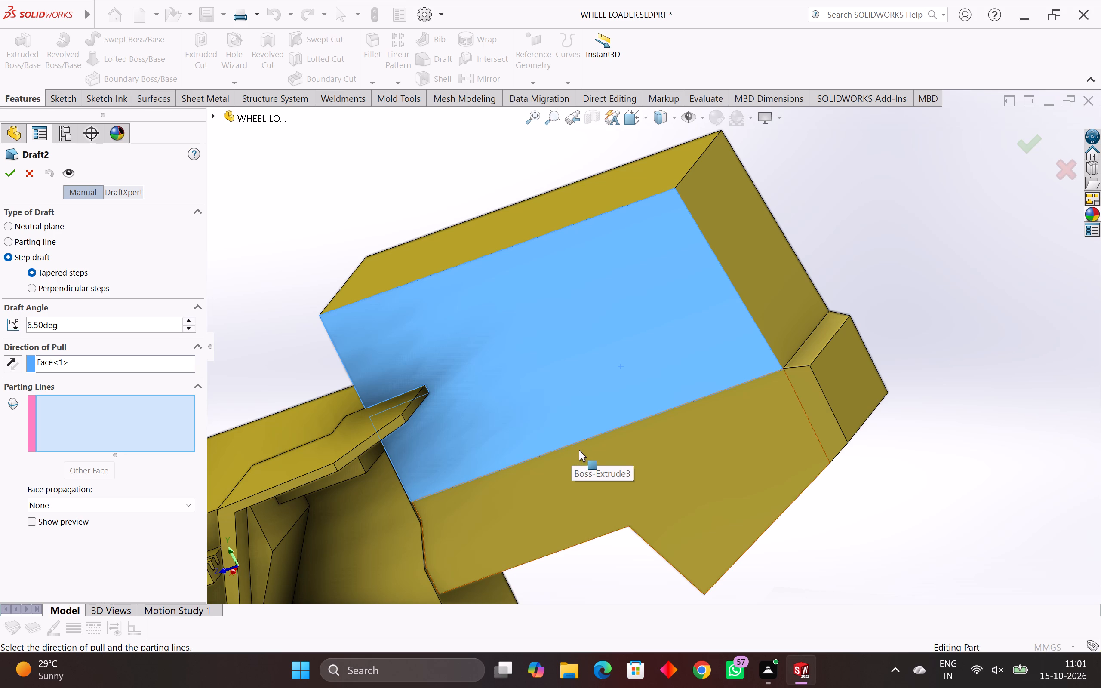
left_click(583, 442)
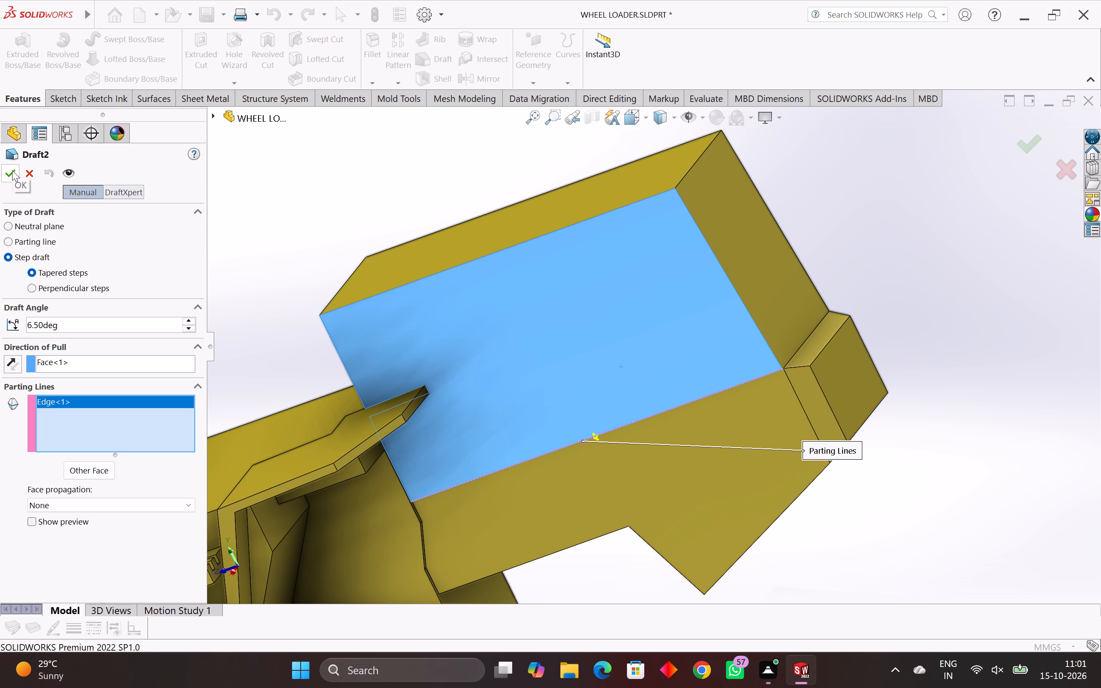
left_click(32, 521)
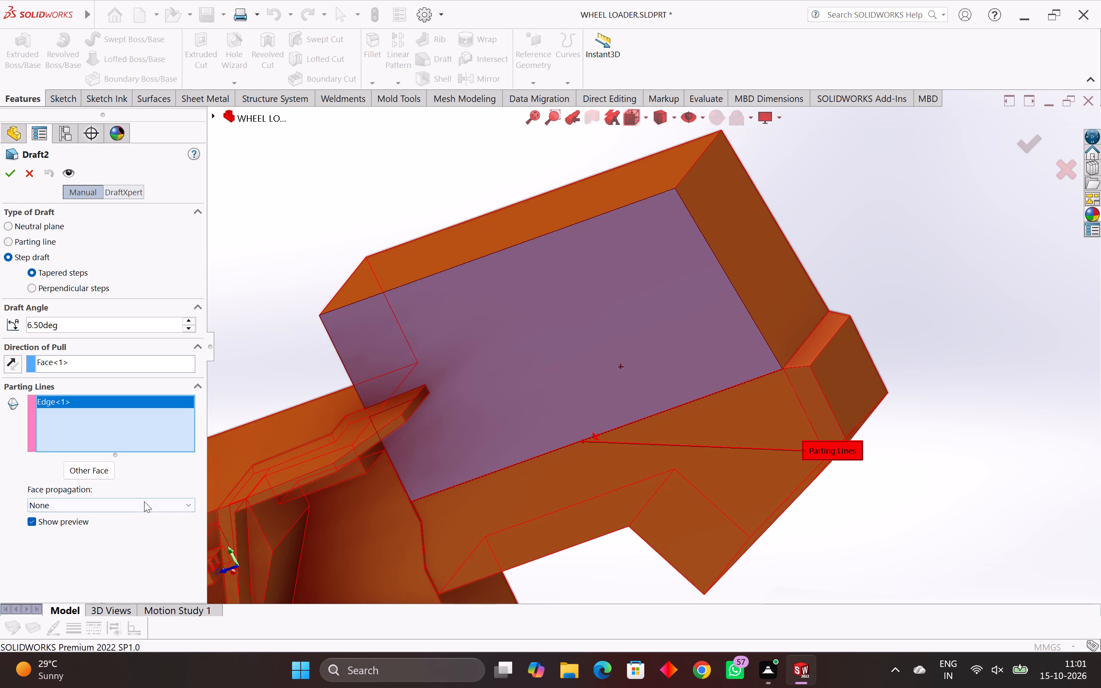
left_click(142, 508)
left_click(95, 531)
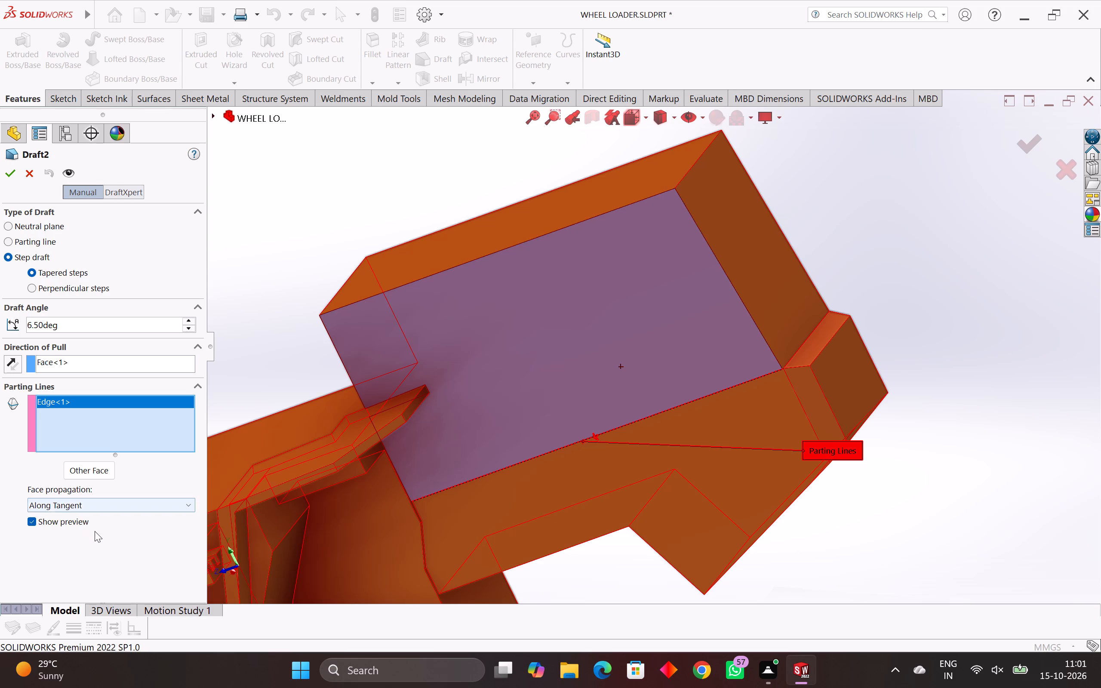
left_click(85, 510)
left_click(84, 518)
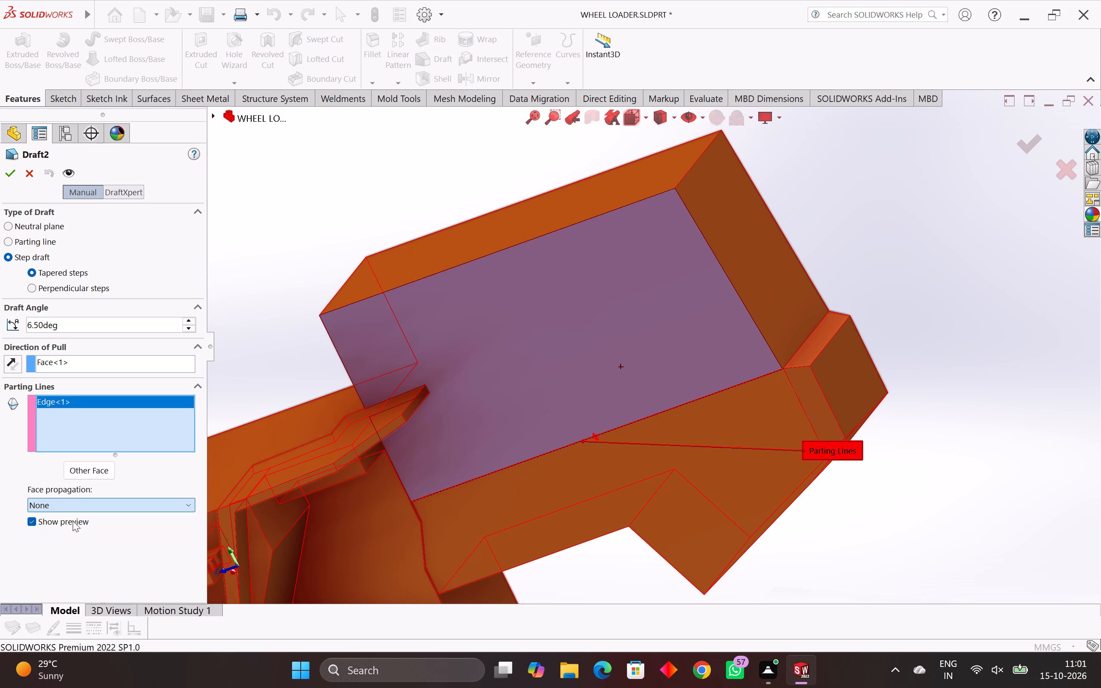
left_click(33, 521)
left_click(34, 522)
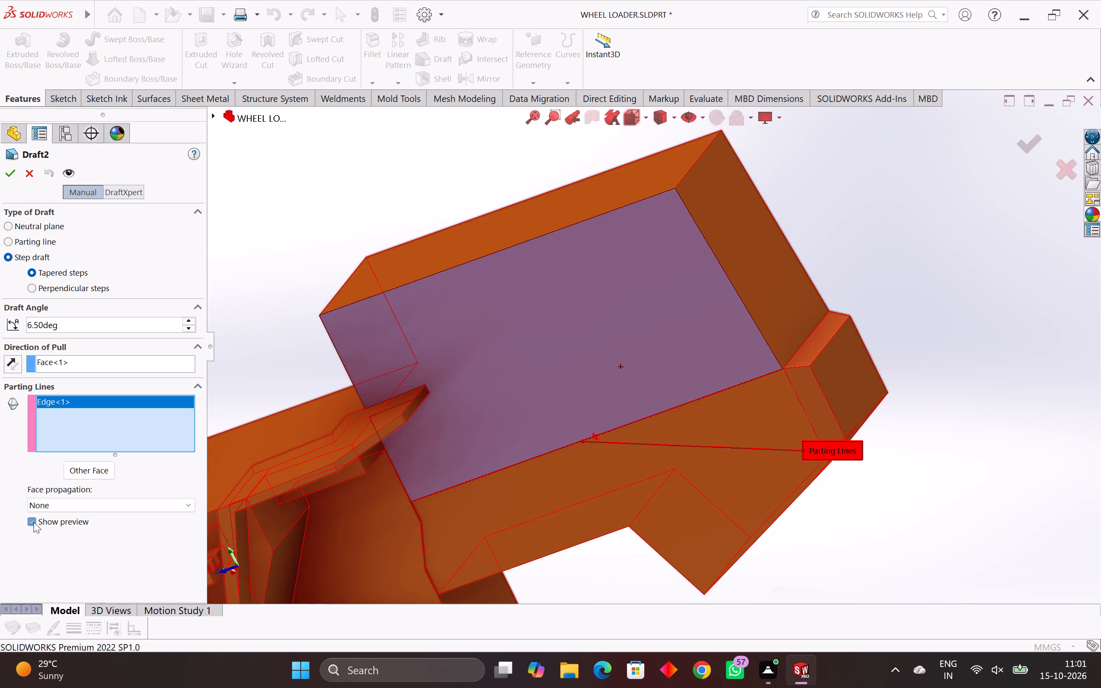
left_click(15, 174)
Examine the raised panel's lower edge after the second draft, from its close-up profile to the overall rear block.
middle_click_drag(511, 509, 495, 466)
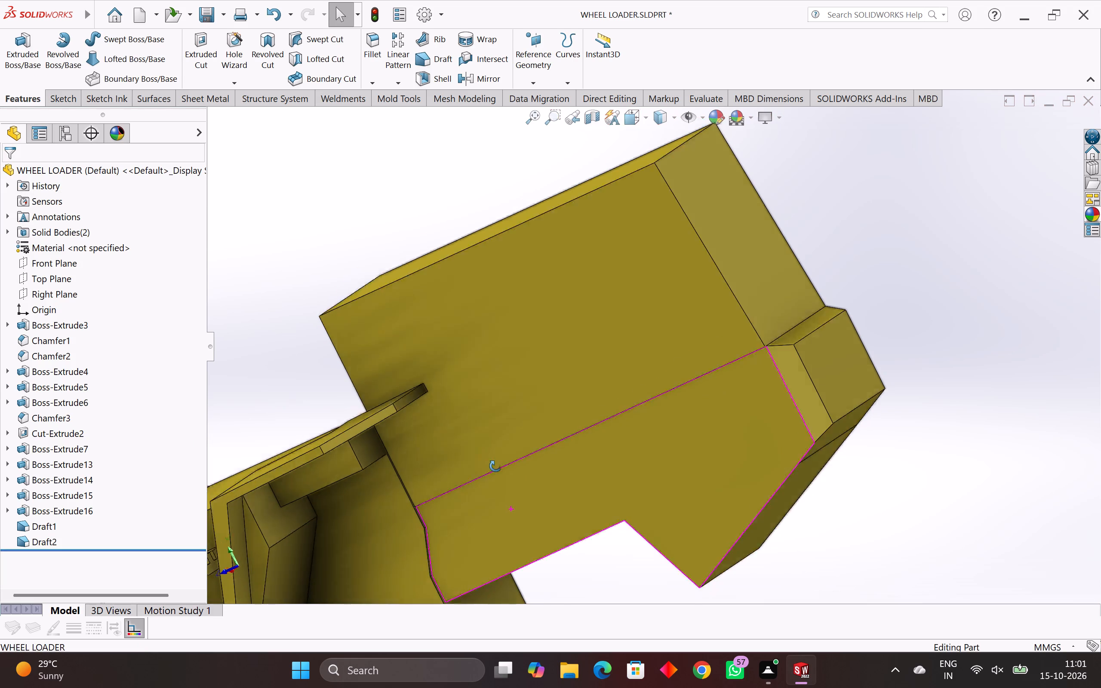
middle_click_drag(495, 466, 493, 399)
scroll(504, 425, "up", 4)
scroll(578, 507, "up", 5)
middle_click_drag(581, 494, 572, 489)
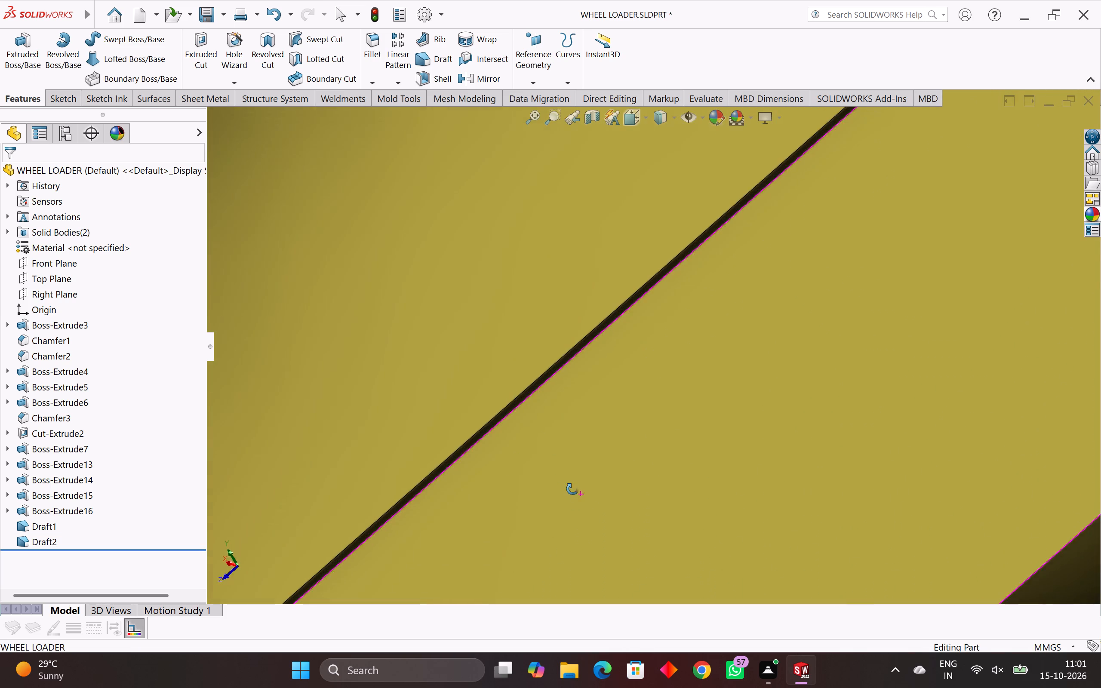
middle_click_drag(572, 489, 528, 467)
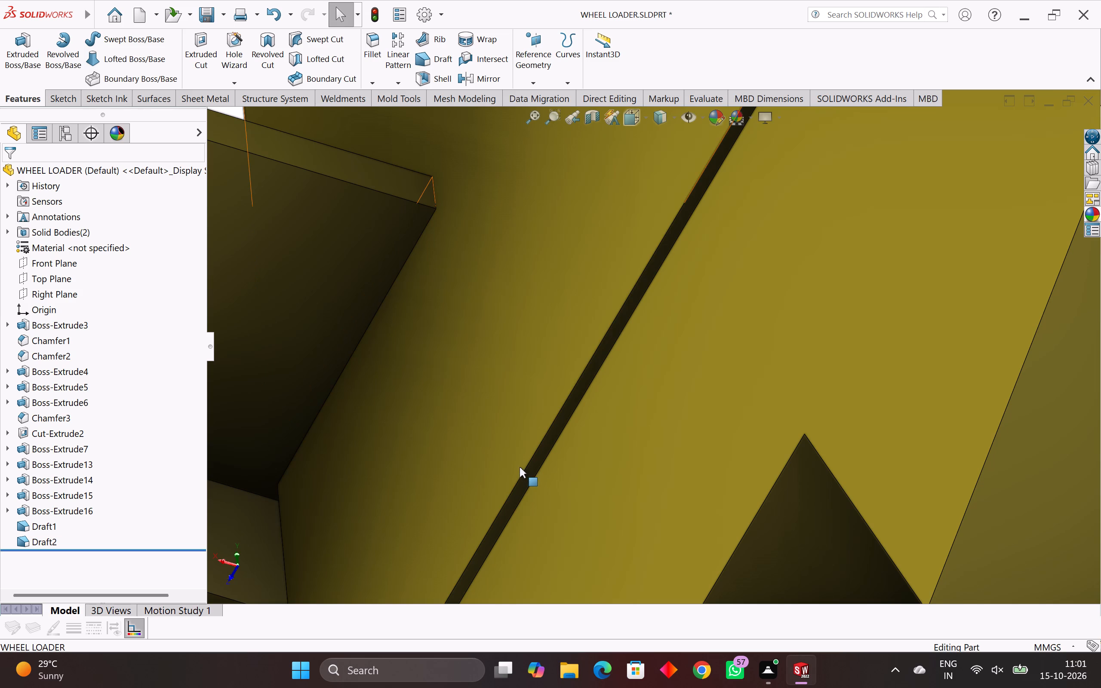
scroll(485, 369, "down", 7)
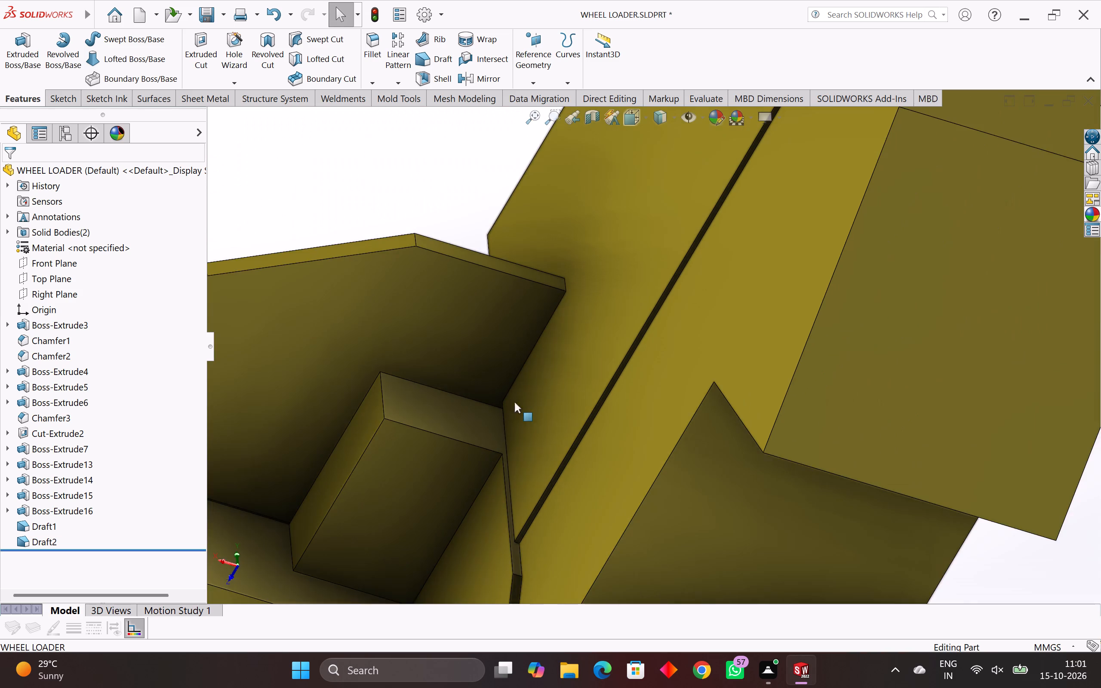
scroll(531, 429, "down", 1)
middle_click_drag(531, 429, 572, 577)
scroll(537, 501, "down", 1)
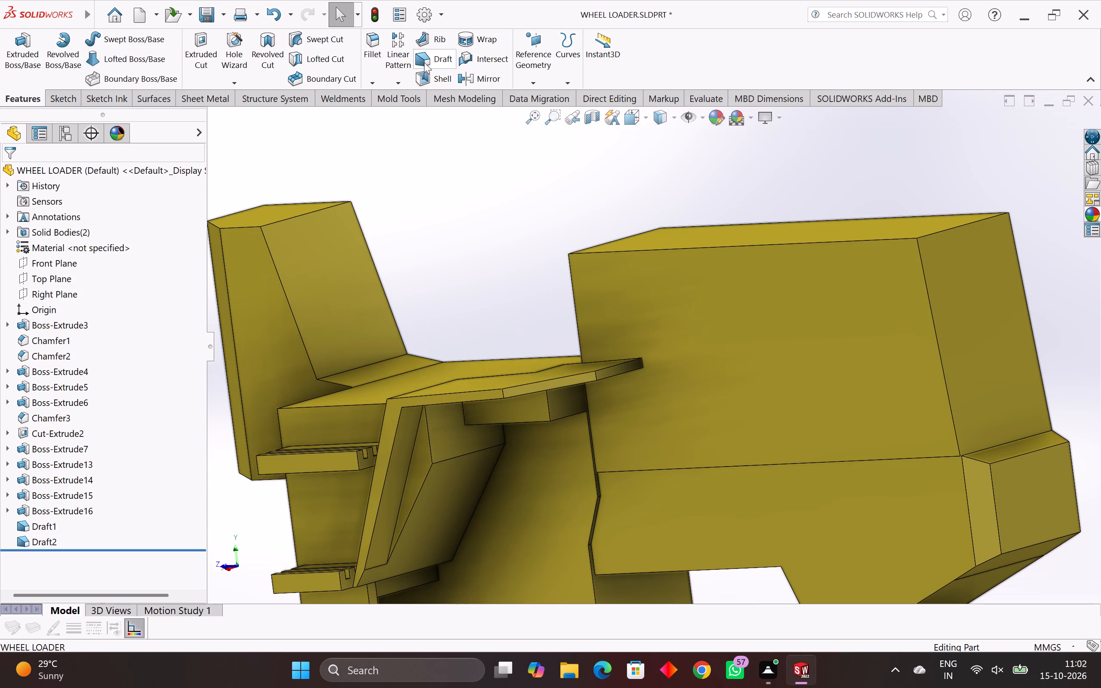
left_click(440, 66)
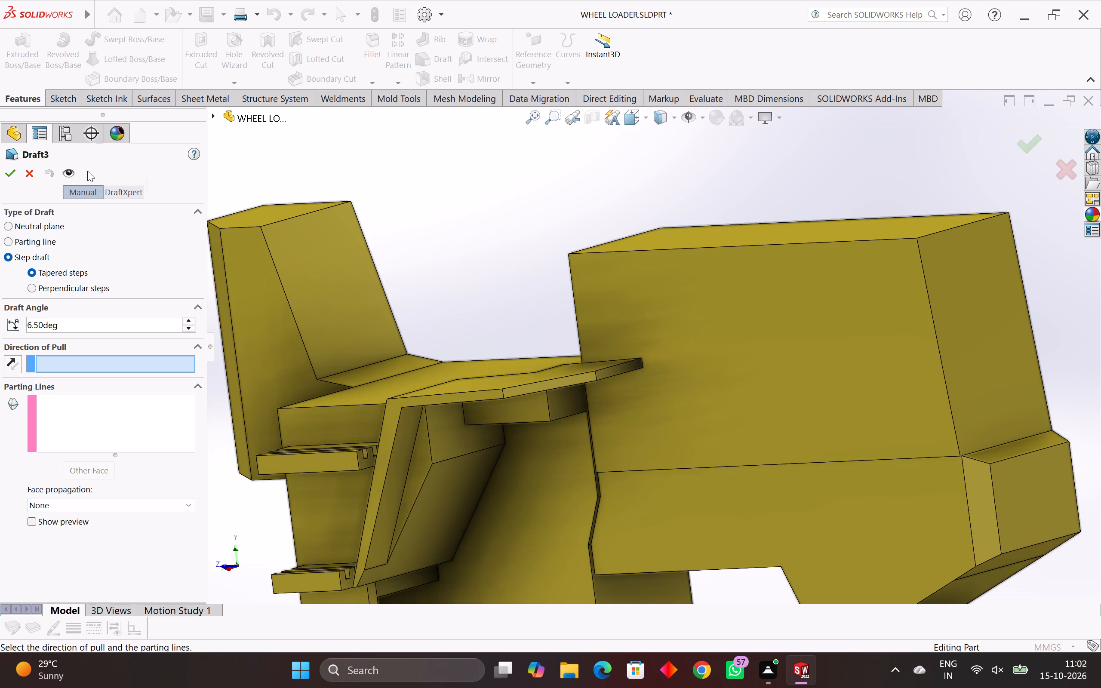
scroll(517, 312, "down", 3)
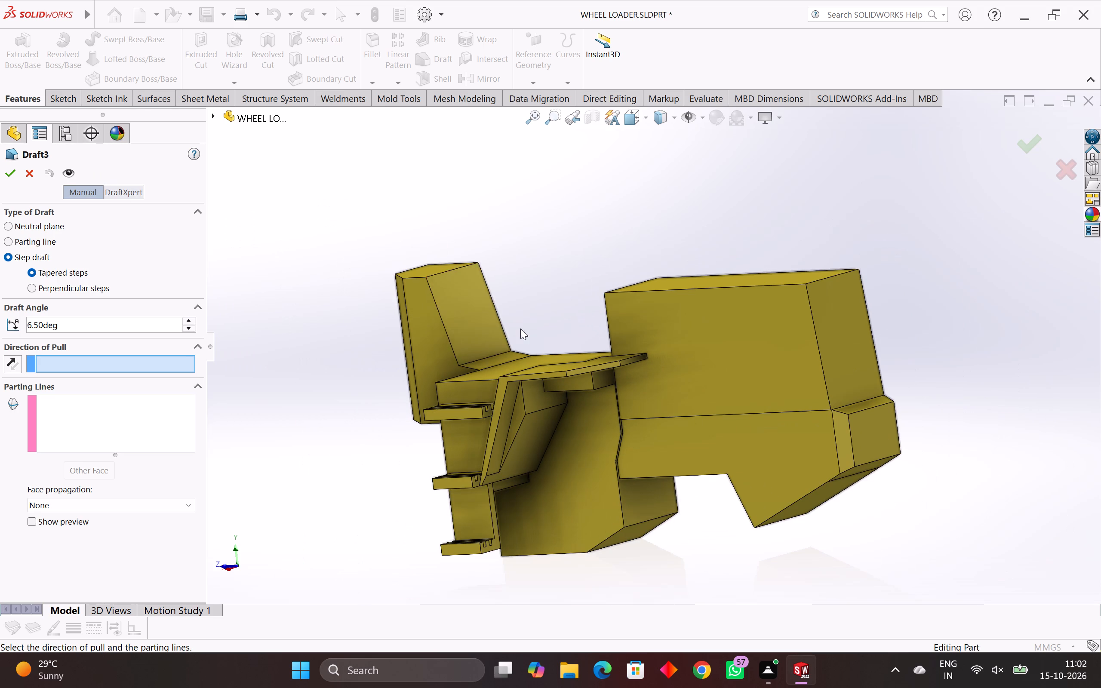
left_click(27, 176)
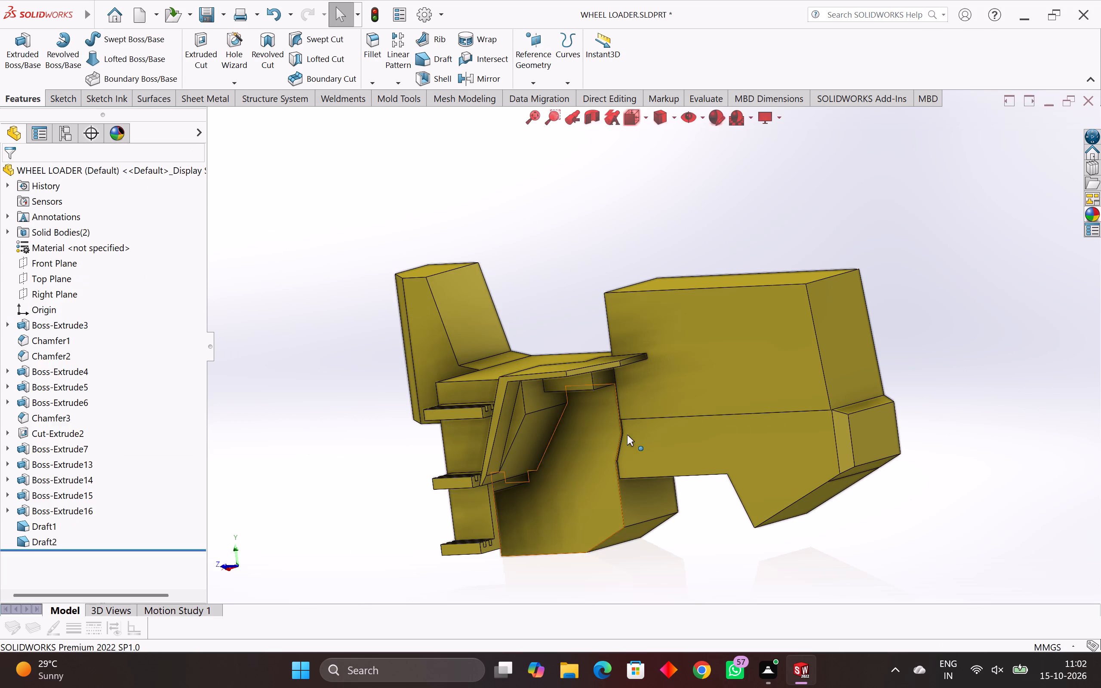
Start a sketch on the small end face of the stepped side plate beside the rear block and convert the face's outline into sketch entities.
scroll(689, 445, "down", 3)
middle_click_drag(675, 441, 466, 514)
scroll(563, 395, "up", 3)
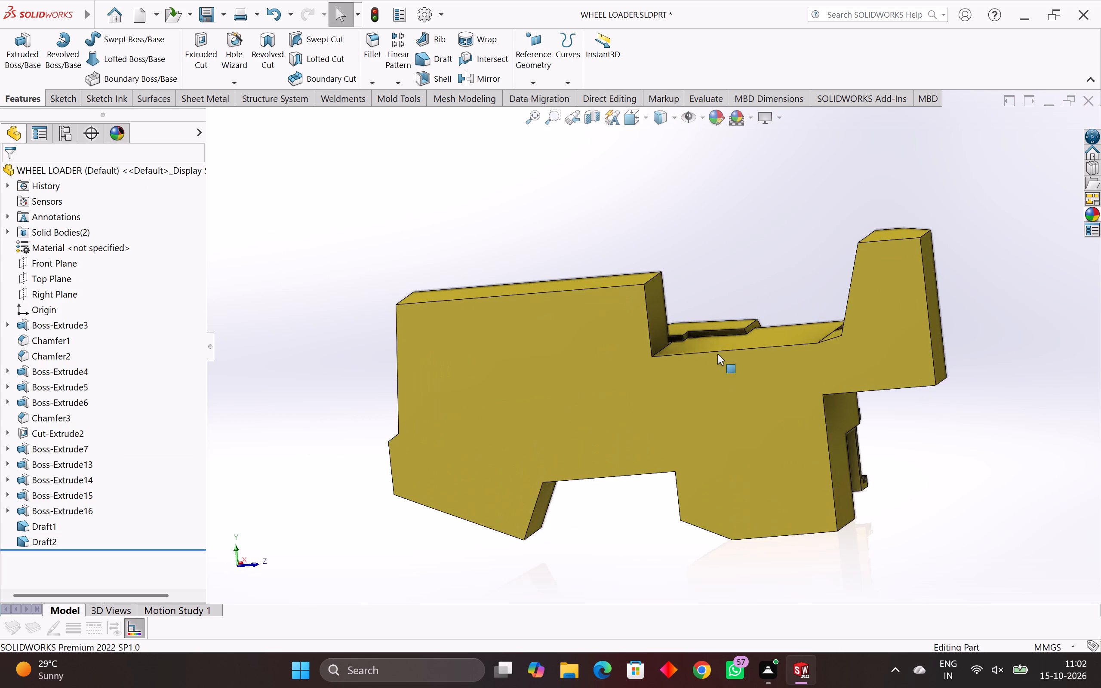
scroll(741, 356, "up", 4)
left_click(580, 317)
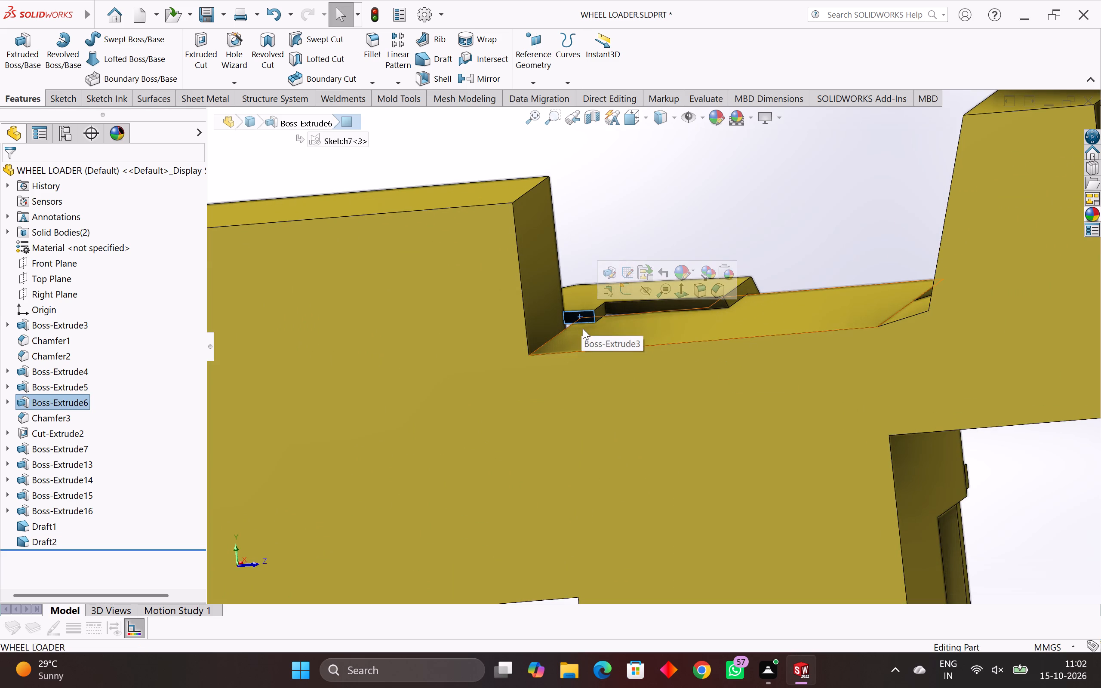
middle_click_drag(590, 350, 575, 416)
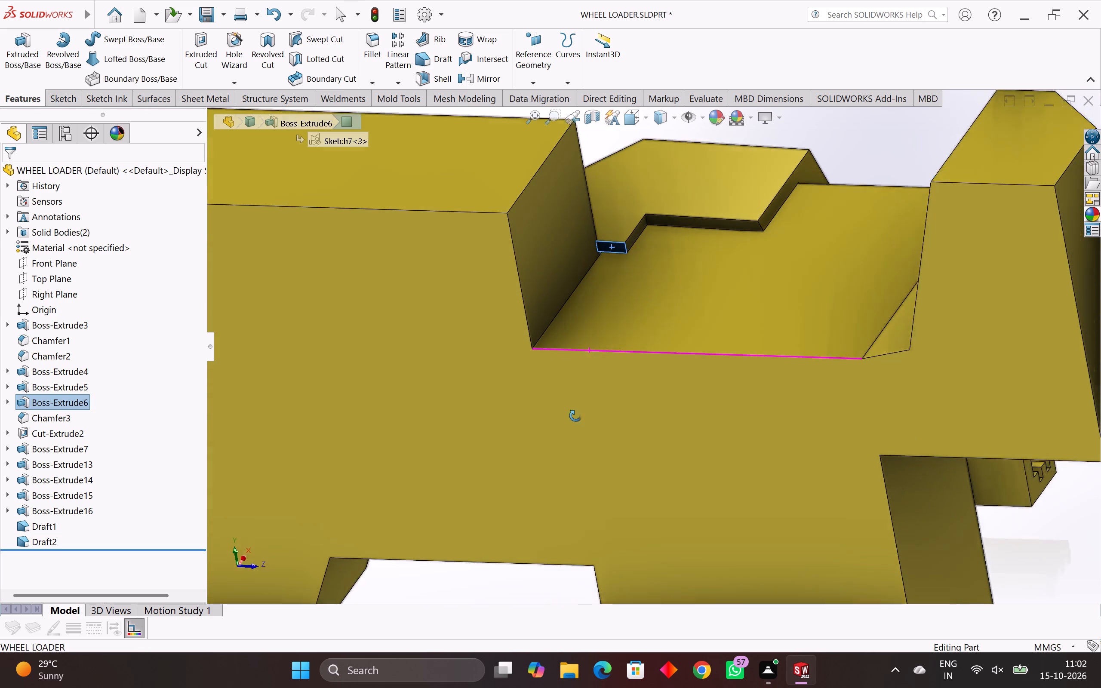
middle_click_drag(575, 416, 506, 494)
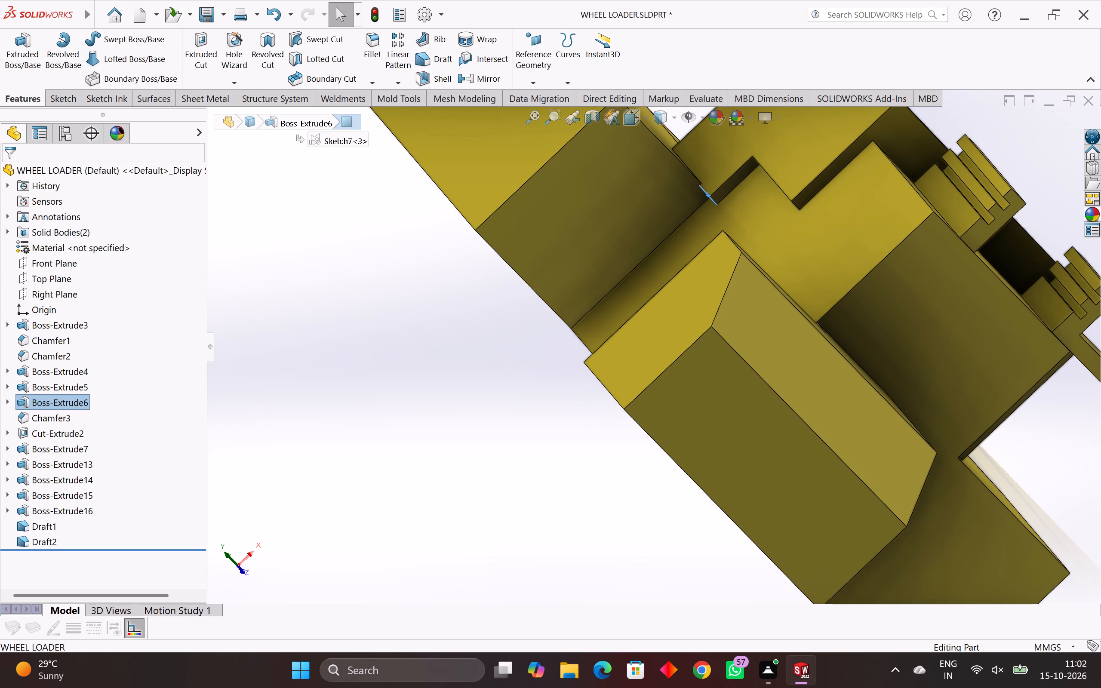
left_click(67, 101)
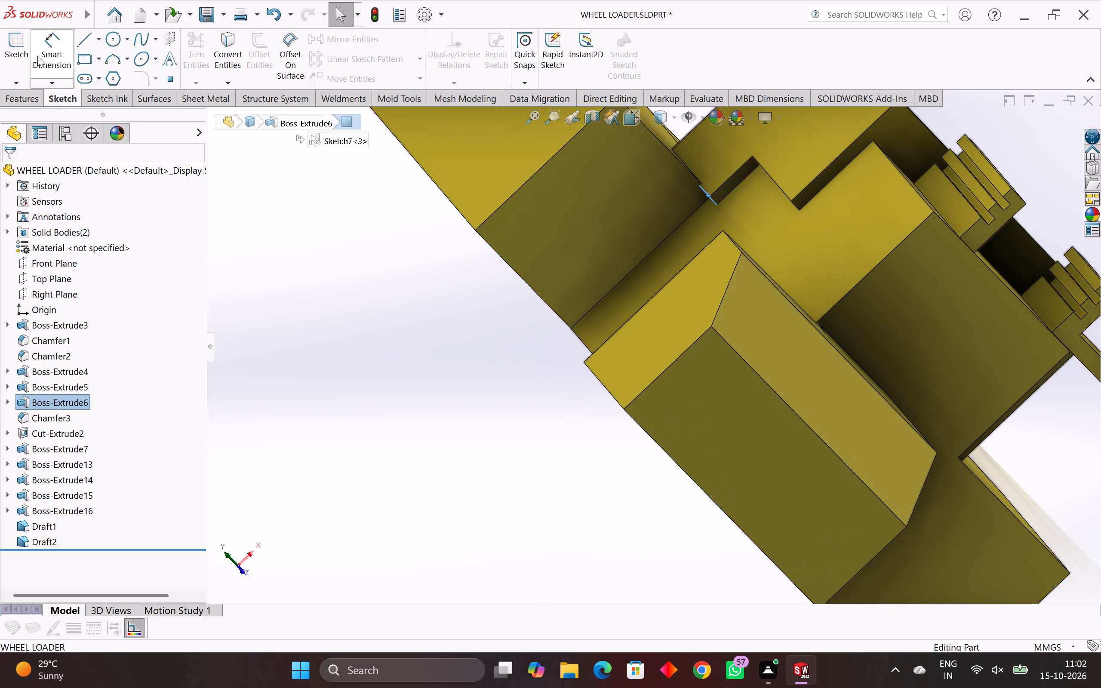
left_click(20, 48)
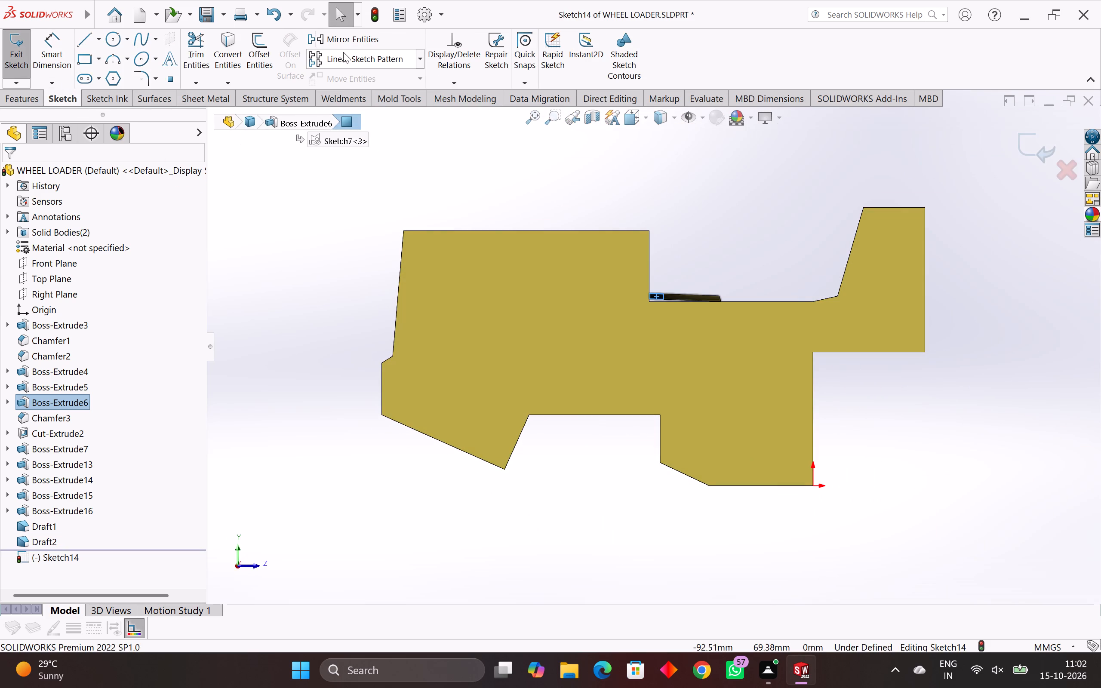
left_click(231, 42)
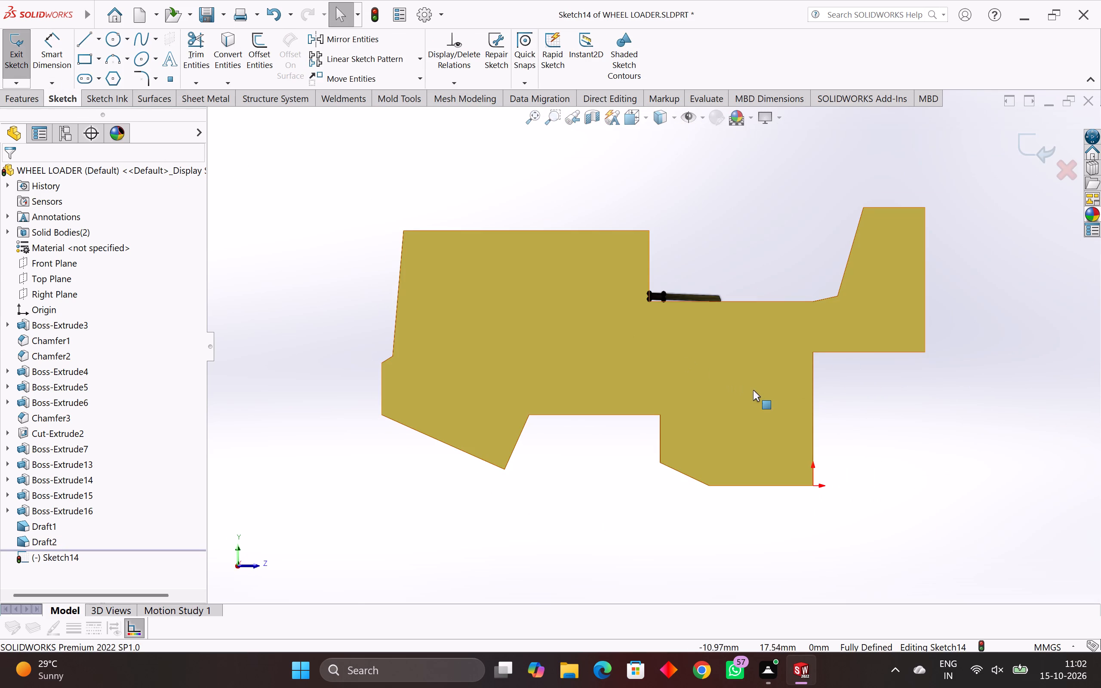
Examine the converted outline at the side plate's end and how it meets the rear block's corner.
scroll(668, 306, "up", 3)
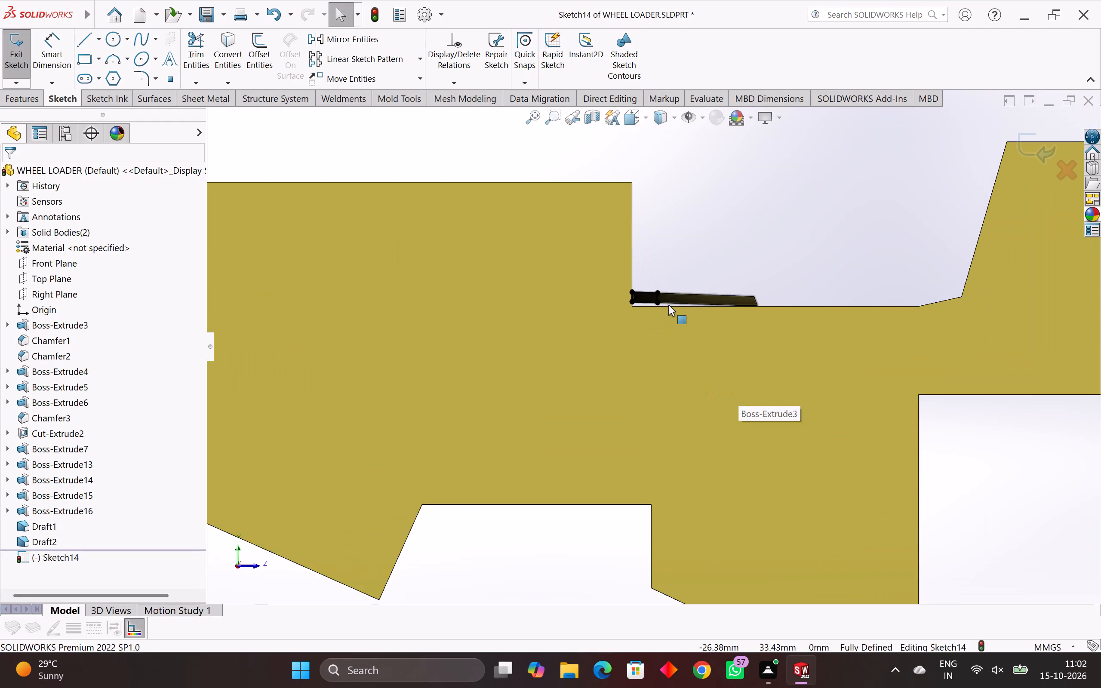
scroll(675, 302, "up", 1)
middle_click_drag(683, 298, 784, 525)
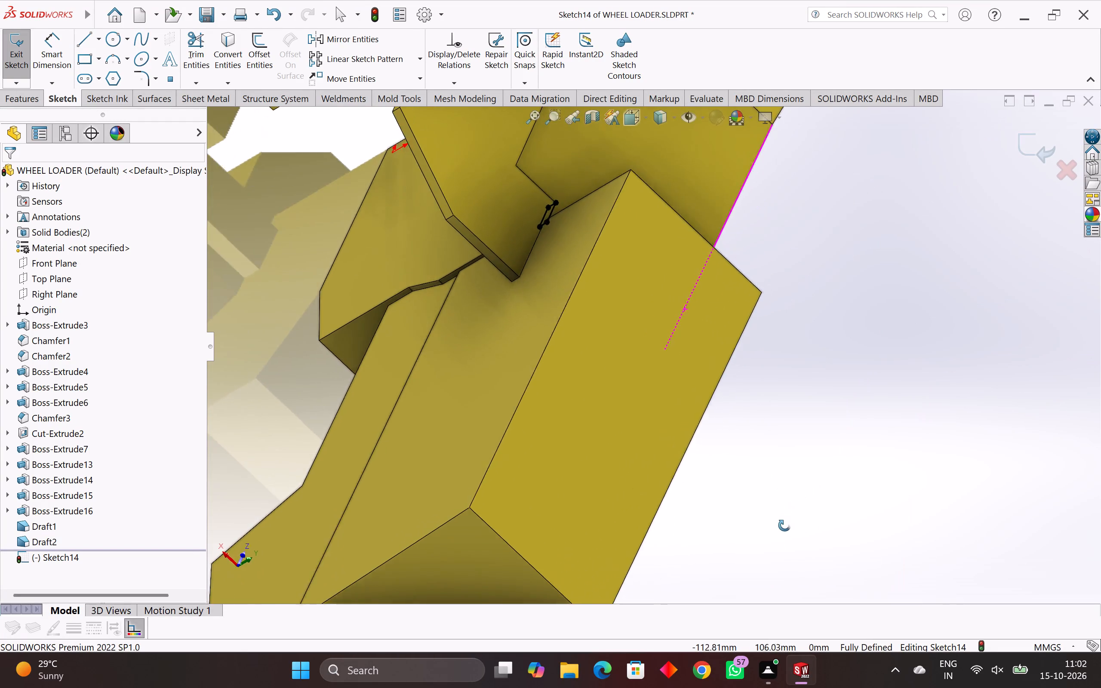
middle_click_drag(784, 525, 726, 612)
scroll(581, 377, "up", 3)
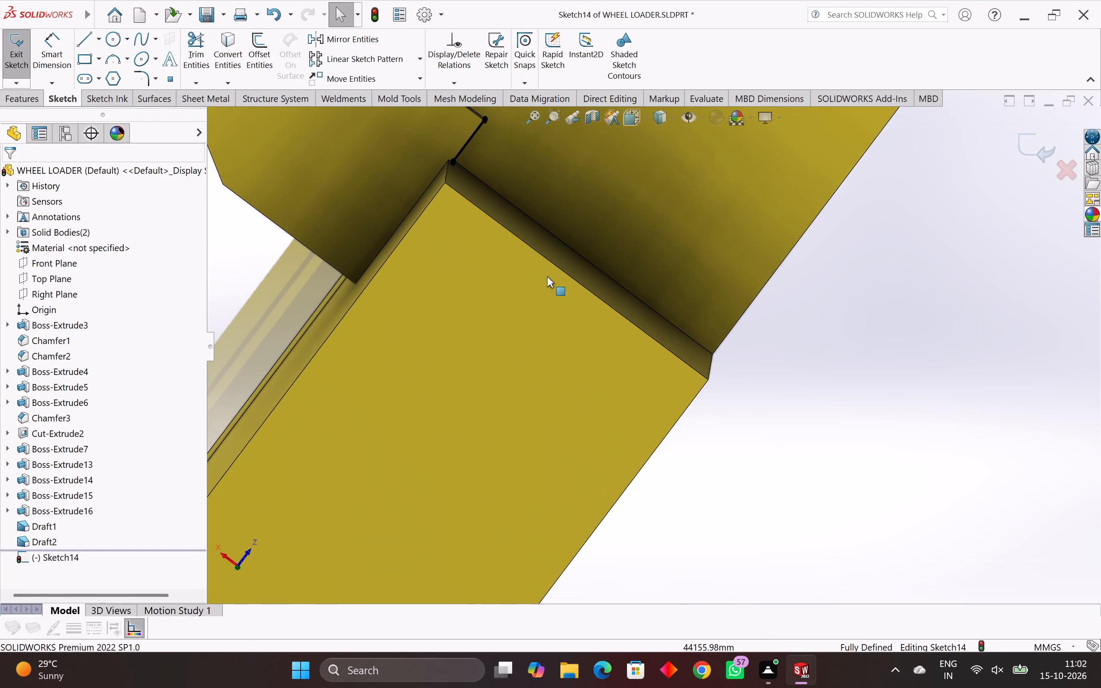
scroll(507, 211, "up", 4)
scroll(471, 171, "up", 4)
middle_click_drag(467, 163, 456, 151)
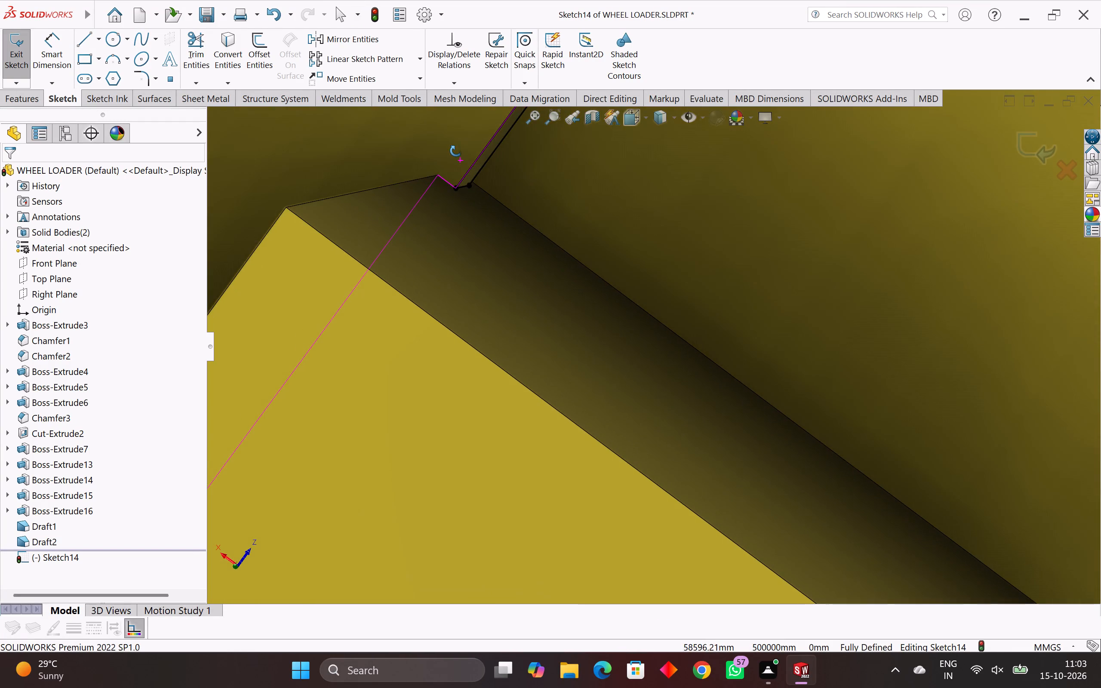
middle_click_drag(456, 151, 514, 223)
scroll(514, 223, "up", 1)
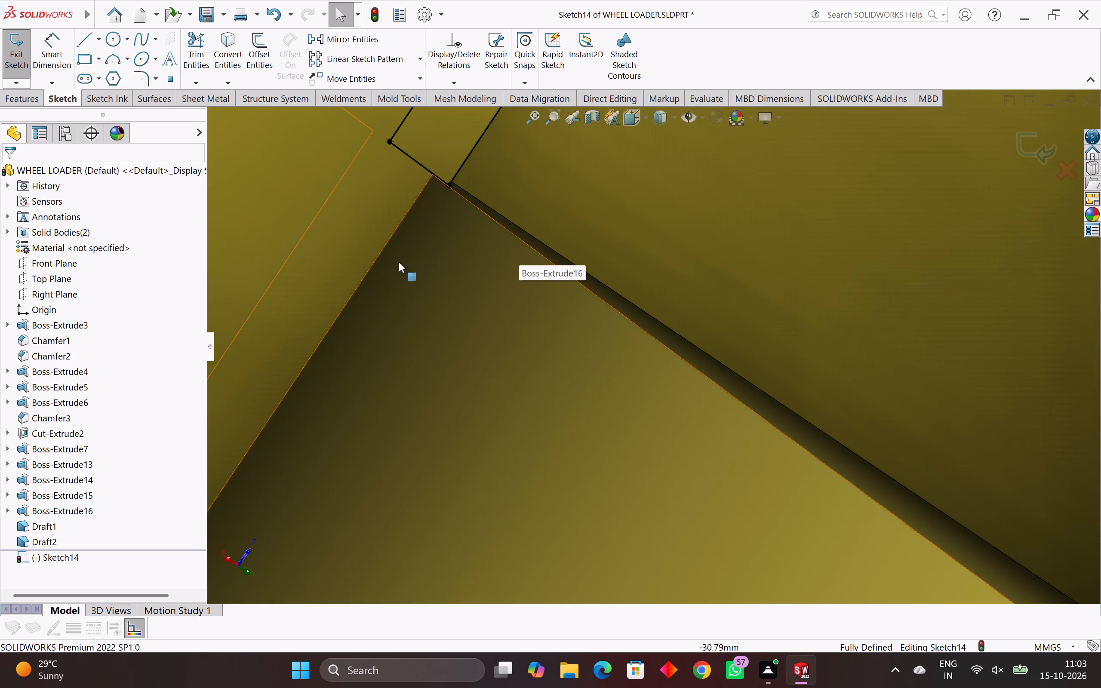
scroll(349, 311, "down", 1)
middle_click_drag(349, 311, 463, 271)
scroll(464, 271, "down", 1)
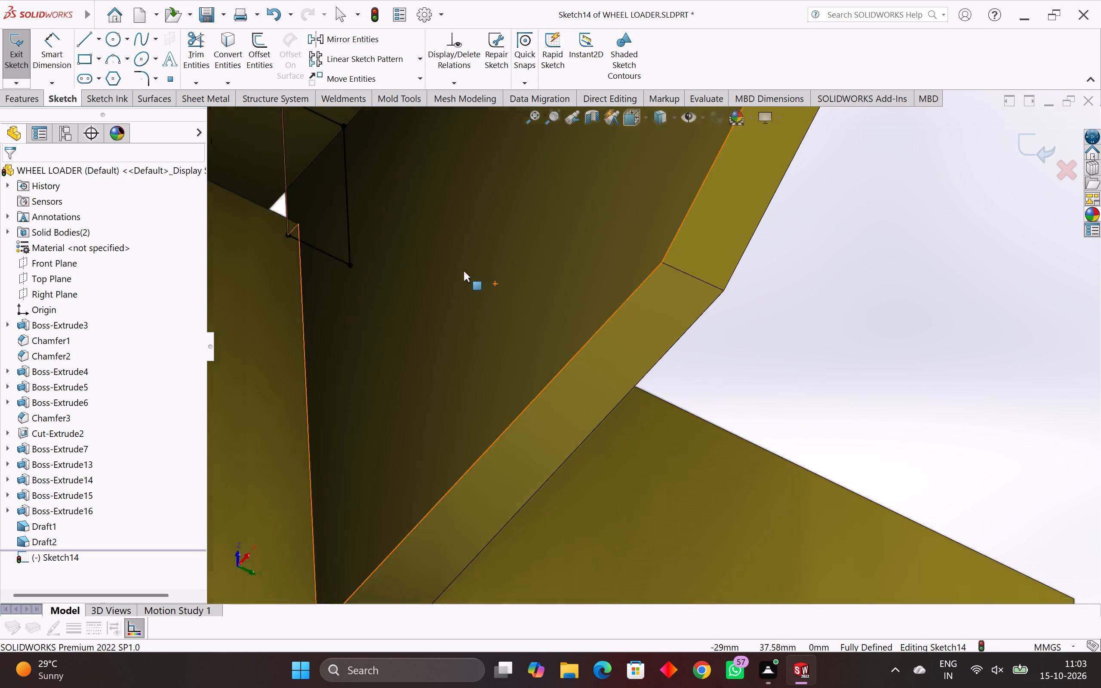
Examine the converted outline and the side plate's lower end against the rear block from several directions.
scroll(464, 271, "down", 2)
scroll(495, 364, "down", 2)
middle_click_drag(501, 365, 516, 328)
scroll(516, 328, "down", 5)
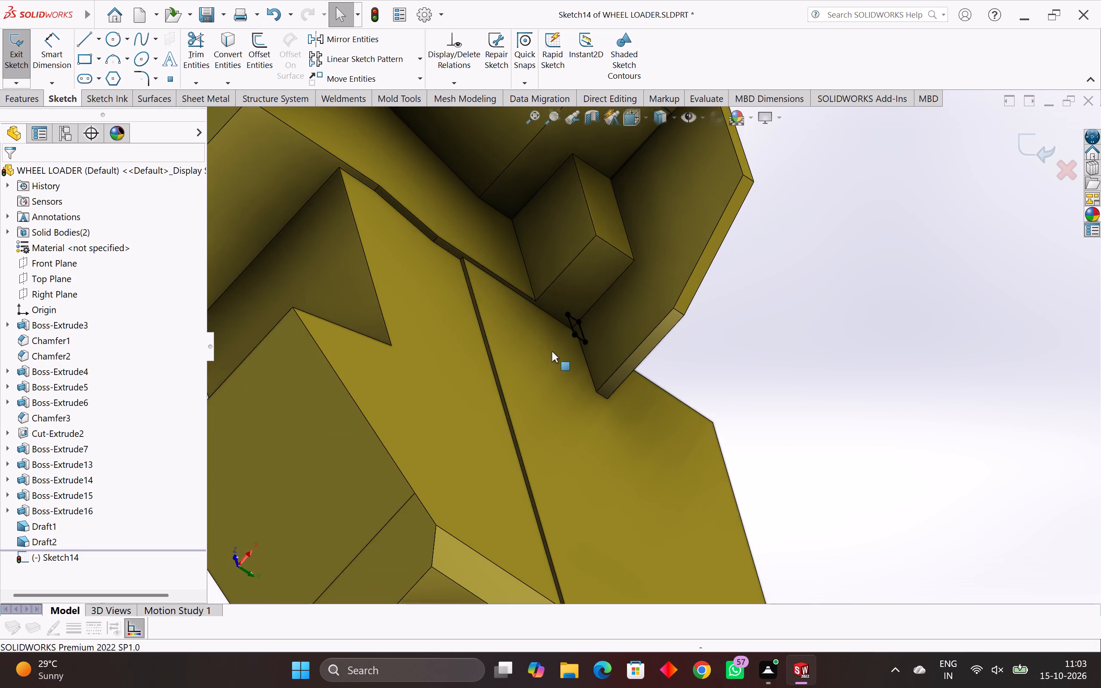
middle_click_drag(559, 349, 624, 319)
scroll(634, 316, "down", 9)
middle_click_drag(629, 320, 607, 315)
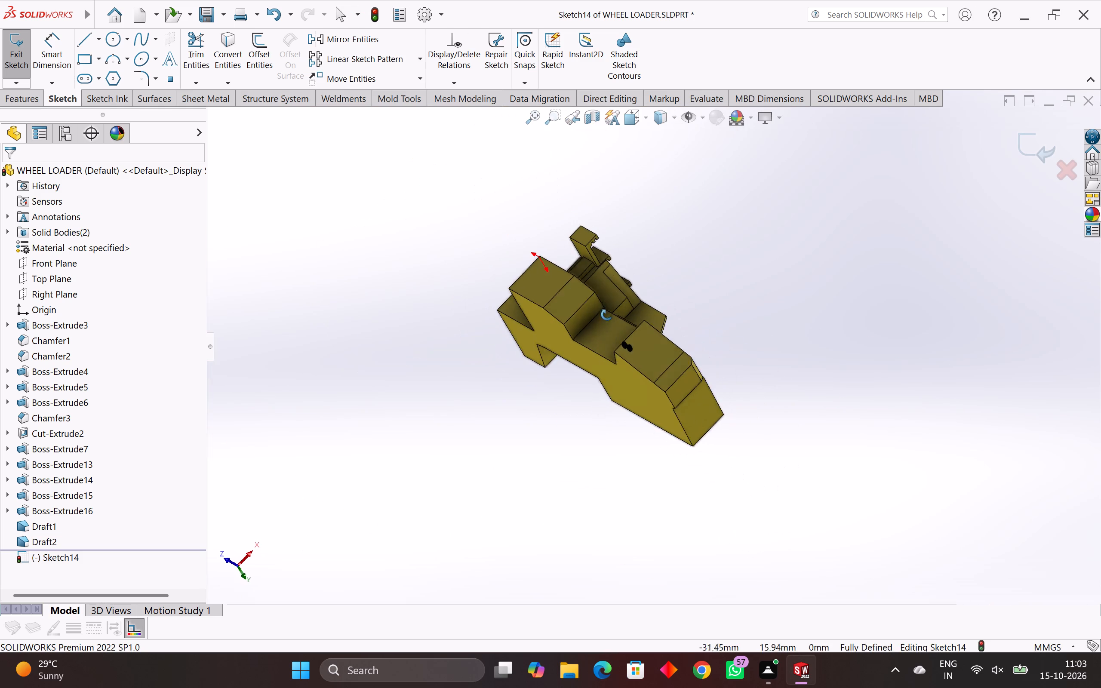
middle_click_drag(607, 315, 570, 332)
middle_click_drag(556, 397, 602, 396)
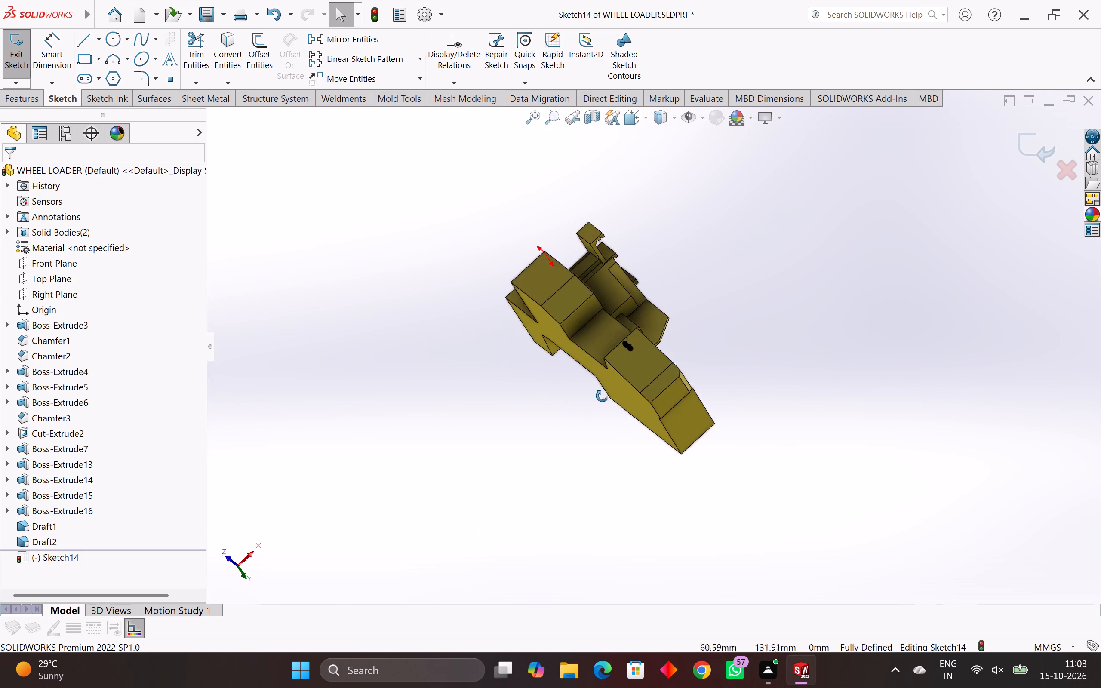
middle_click_drag(602, 396, 948, 360)
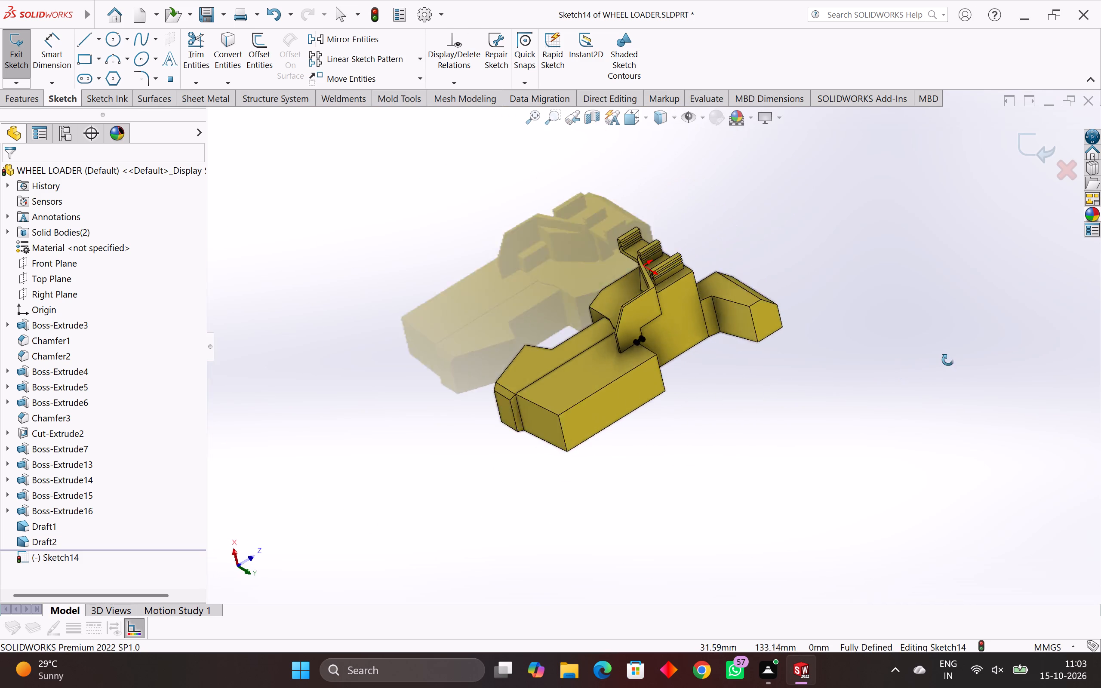
middle_click_drag(948, 360, 978, 352)
scroll(602, 376, "up", 4)
scroll(670, 341, "up", 9)
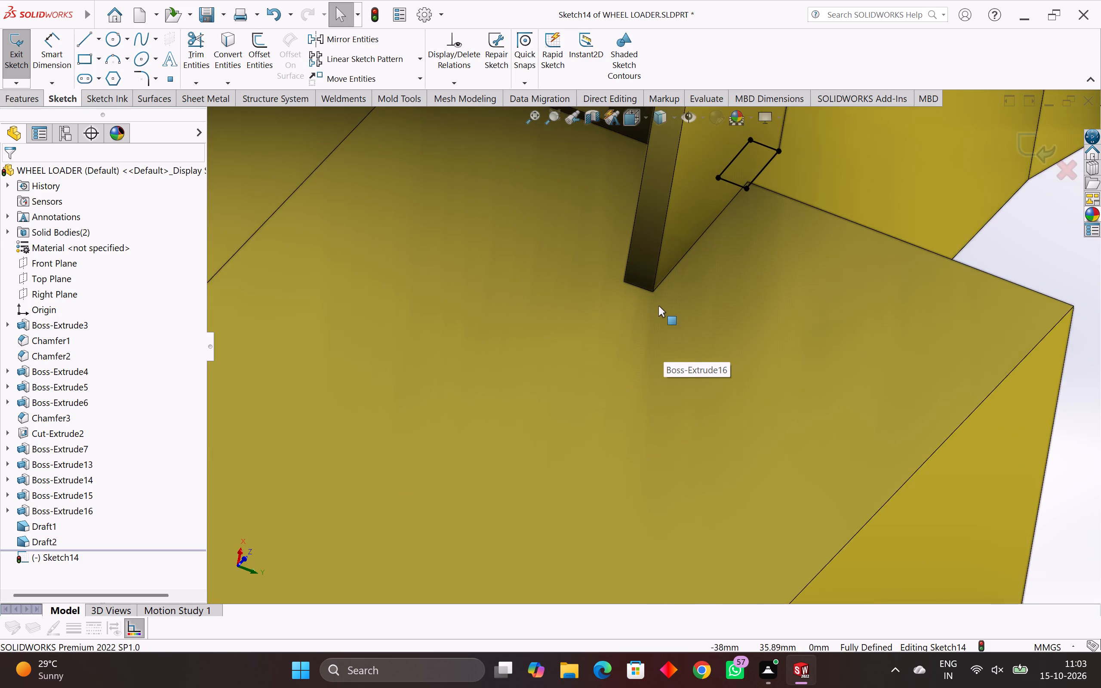
scroll(658, 304, "up", 5)
middle_click_drag(657, 304, 604, 220)
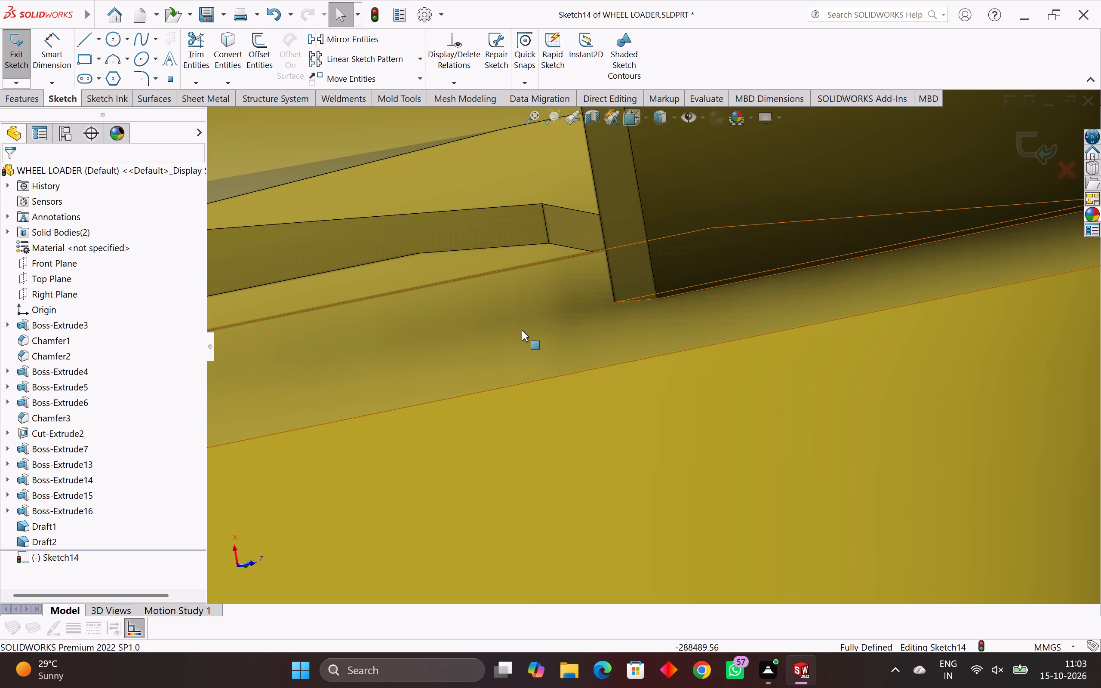
Undo the converted face outline and the sketch on the side plate's small end face.
key("Escape")
key("Escape")
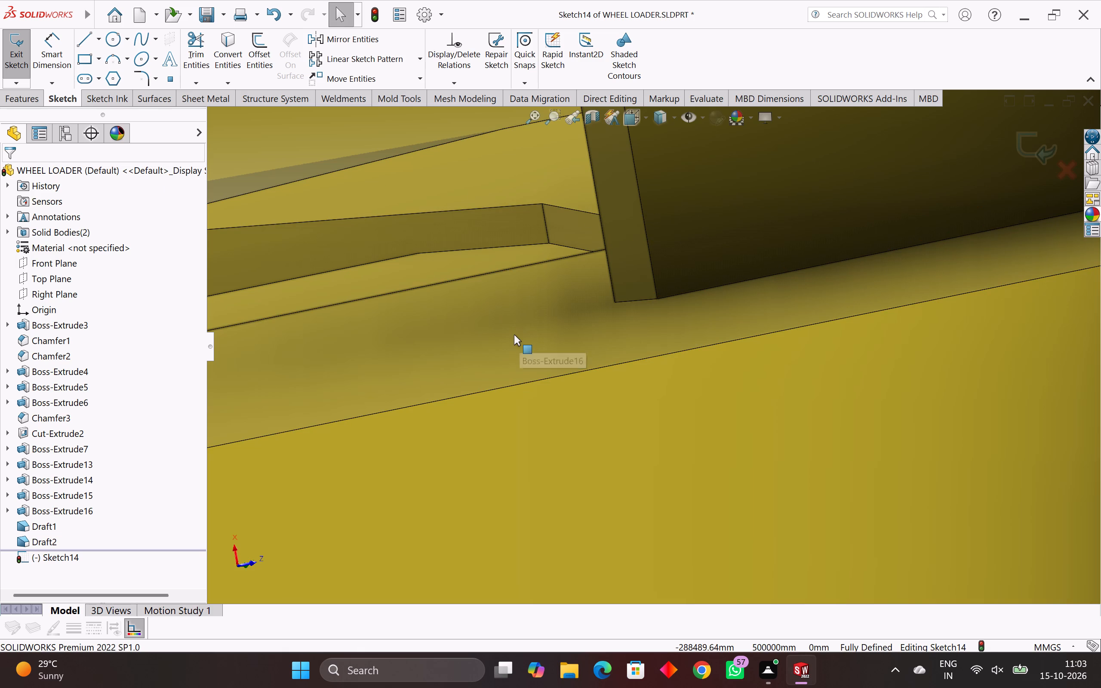
key("ctrl+z")
key("ctrl+z")
Examine the stepped side plate's joint with the body and the narrow ledge along the raised panel's lower edge.
scroll(514, 335, "down", 4, "ctrl")
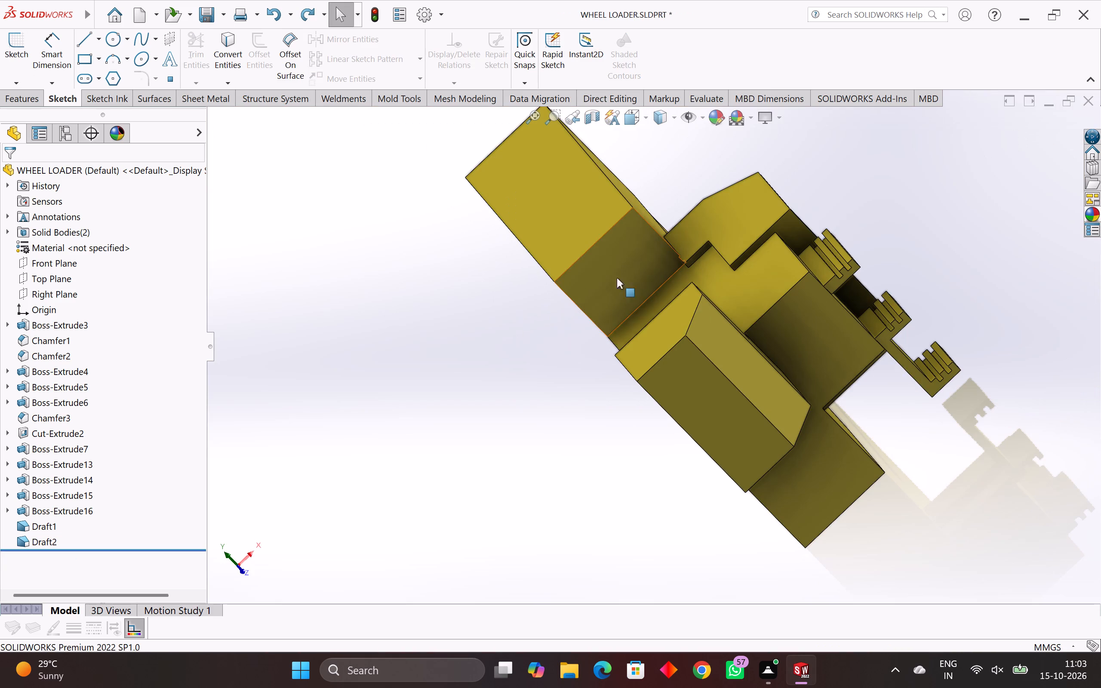
middle_click_drag(643, 268, 698, 256)
scroll(677, 281, "up", 8)
middle_click_drag(668, 270, 673, 270)
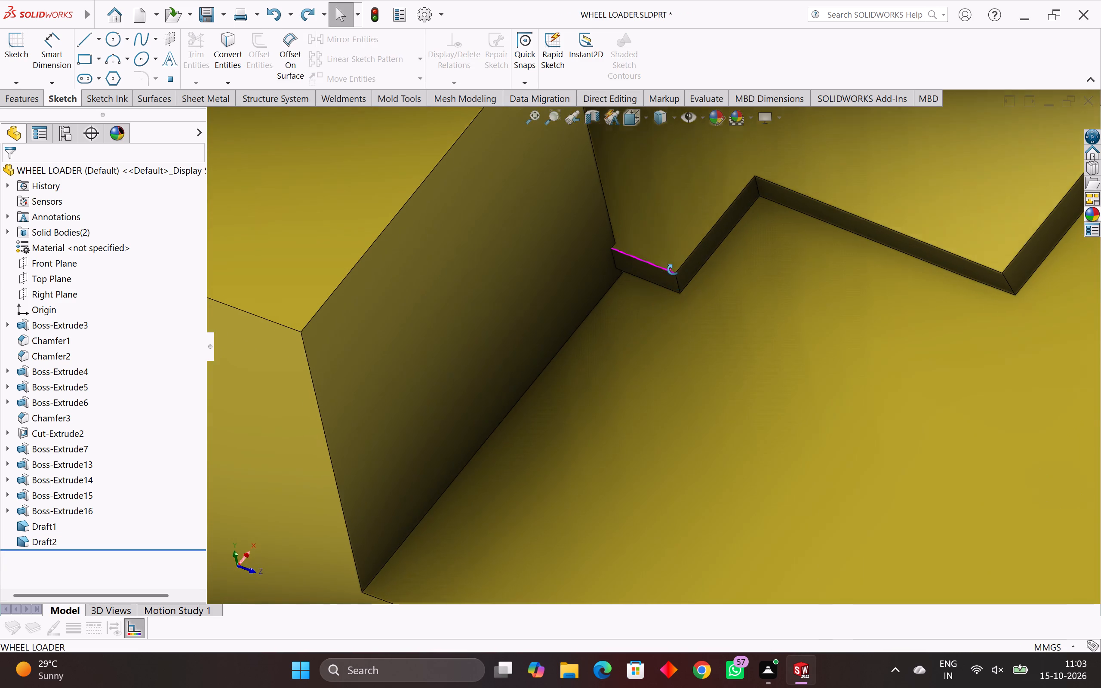
middle_click_drag(673, 270, 686, 268)
scroll(686, 268, "up", 1)
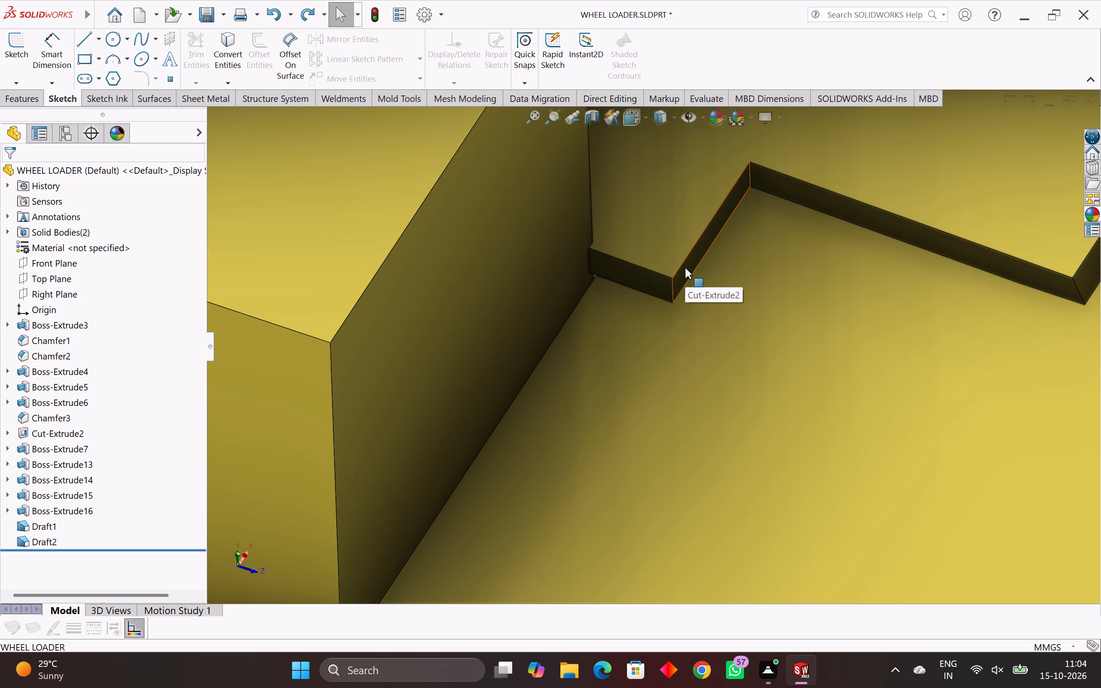
scroll(1097, 238, "down", 3)
scroll(925, 450, "down", 4)
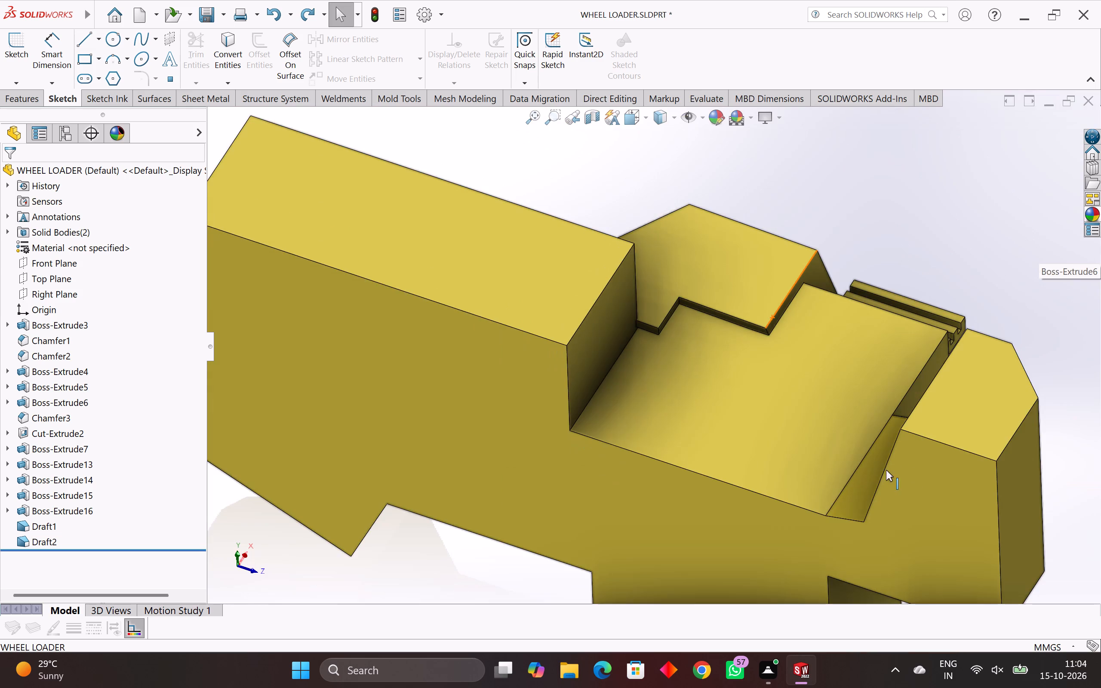
scroll(811, 470, "down", 3)
middle_click_drag(739, 459, 526, 580)
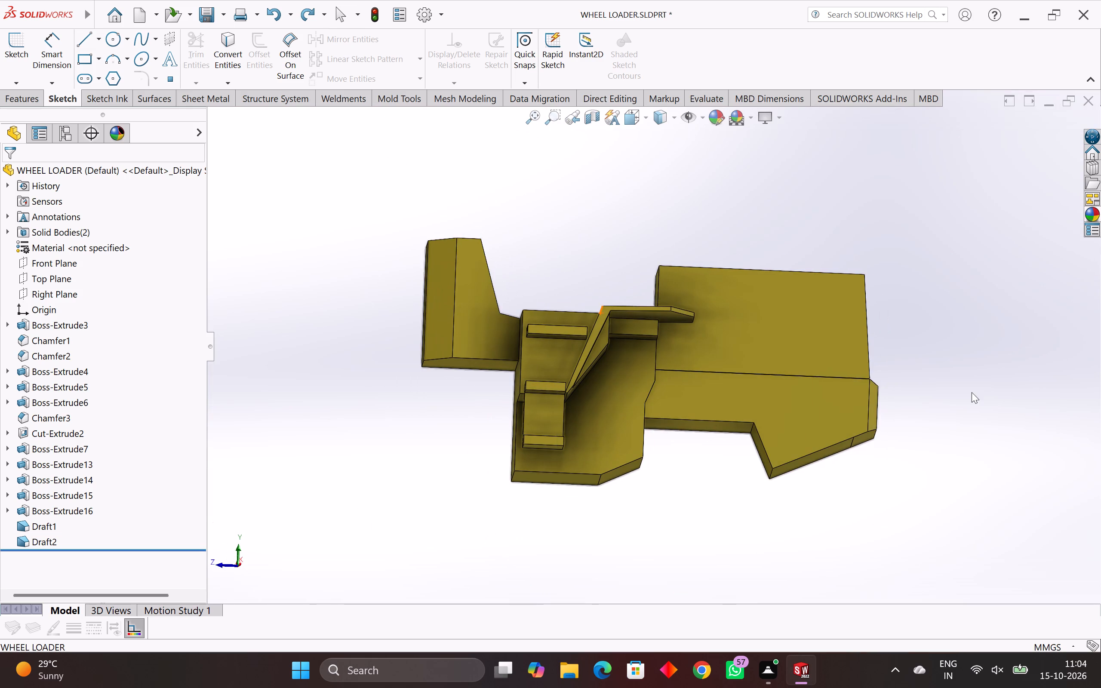
scroll(775, 373, "up", 5)
middle_click_drag(775, 373, 812, 247)
scroll(812, 247, "up", 1)
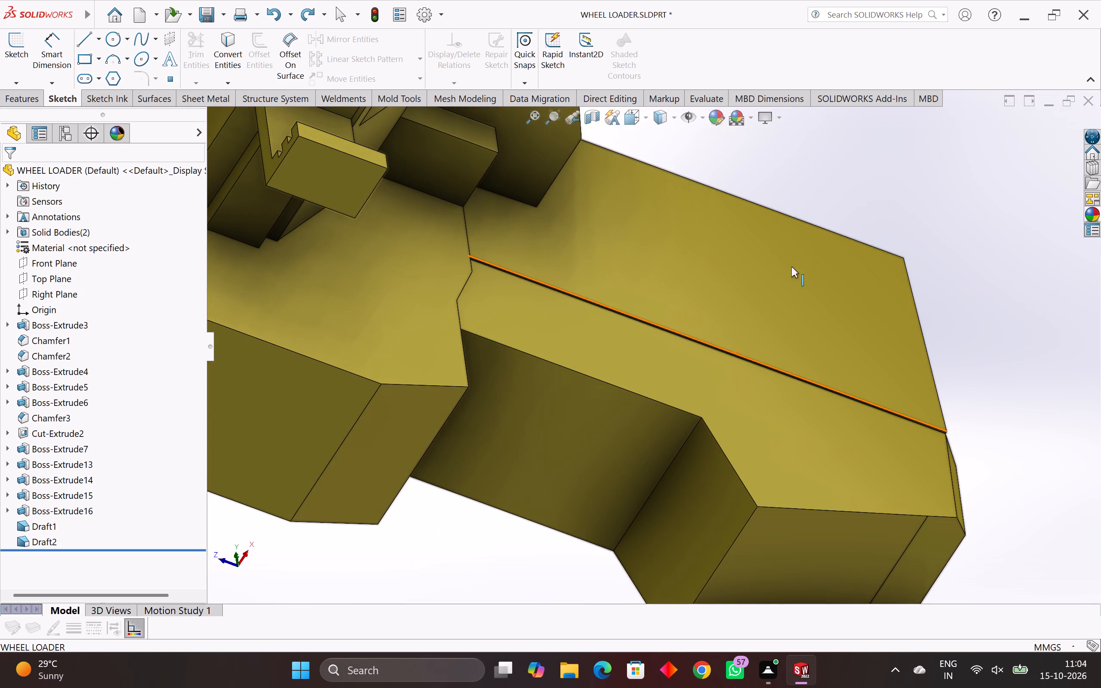
scroll(708, 420, "up", 5)
scroll(768, 337, "up", 4)
scroll(692, 309, "down", 8)
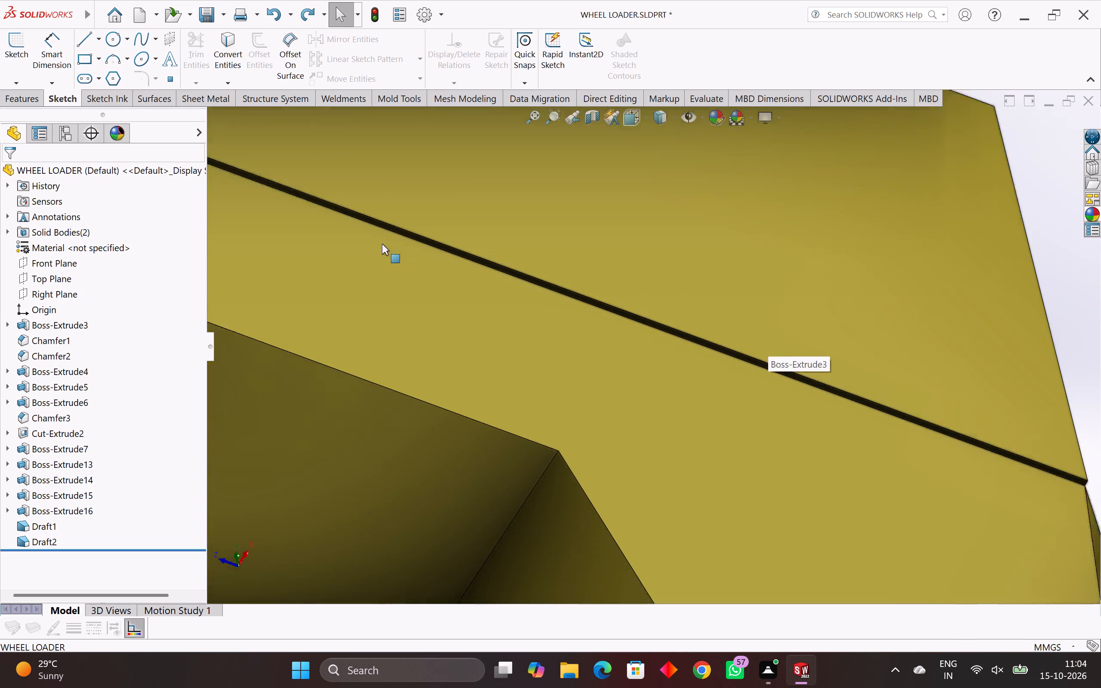
scroll(382, 244, "down", 2)
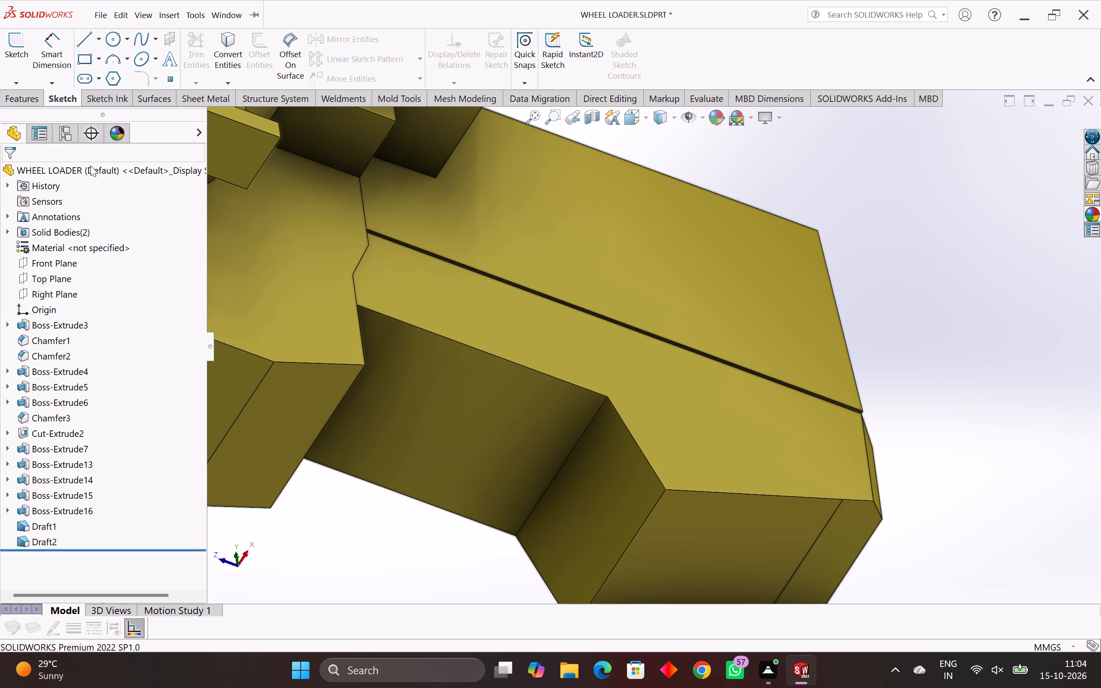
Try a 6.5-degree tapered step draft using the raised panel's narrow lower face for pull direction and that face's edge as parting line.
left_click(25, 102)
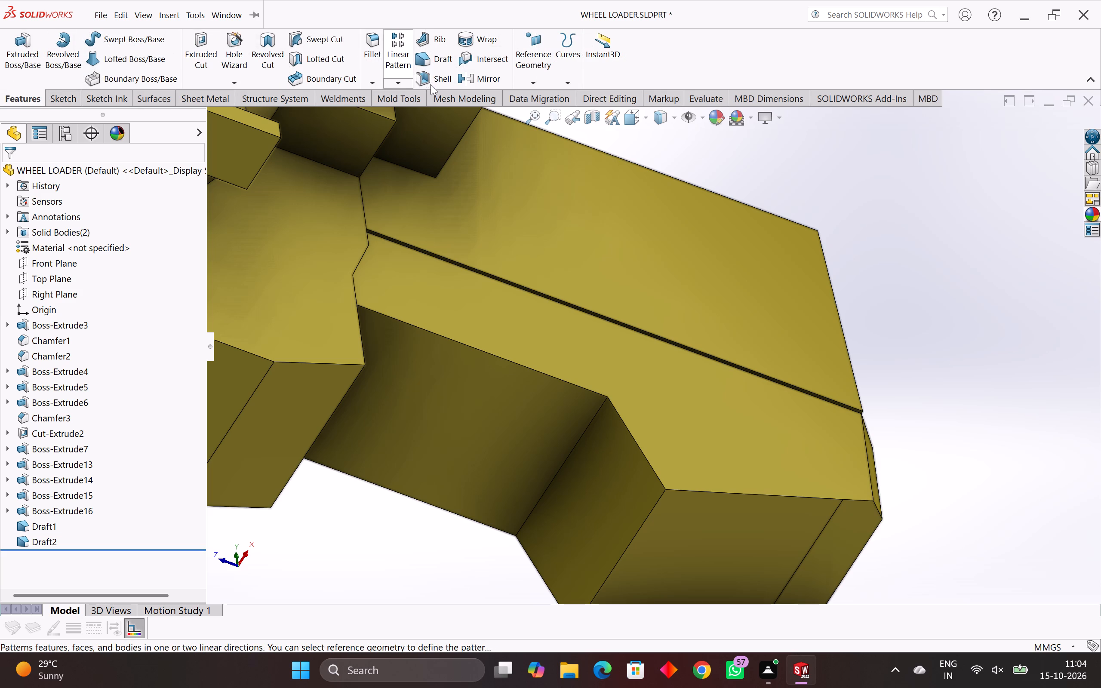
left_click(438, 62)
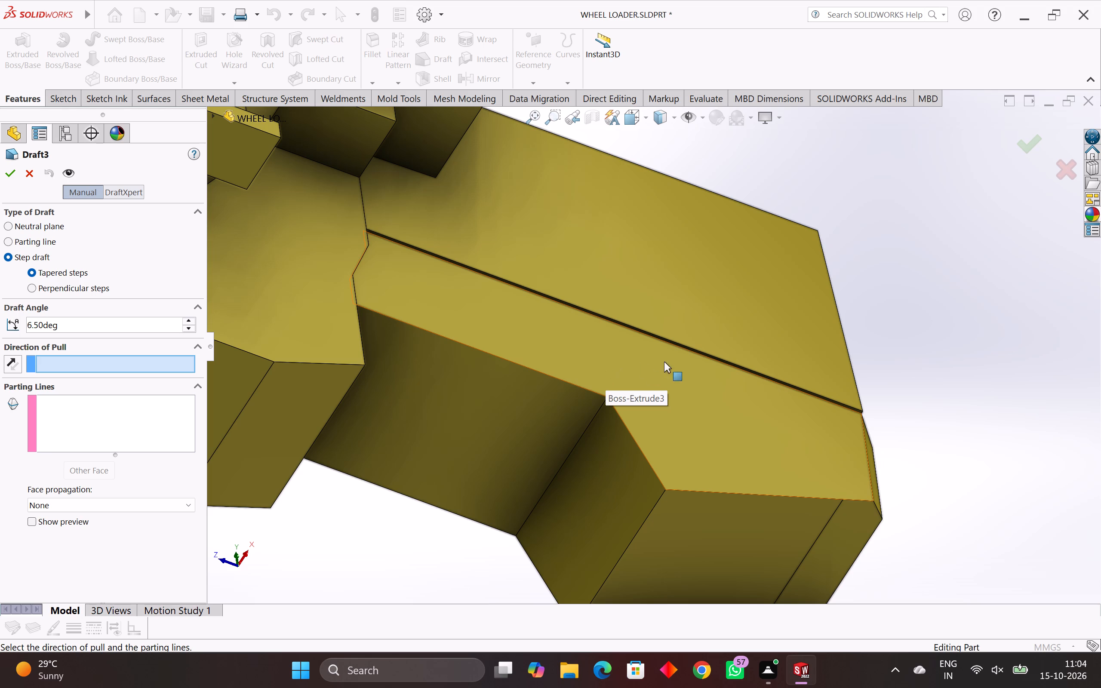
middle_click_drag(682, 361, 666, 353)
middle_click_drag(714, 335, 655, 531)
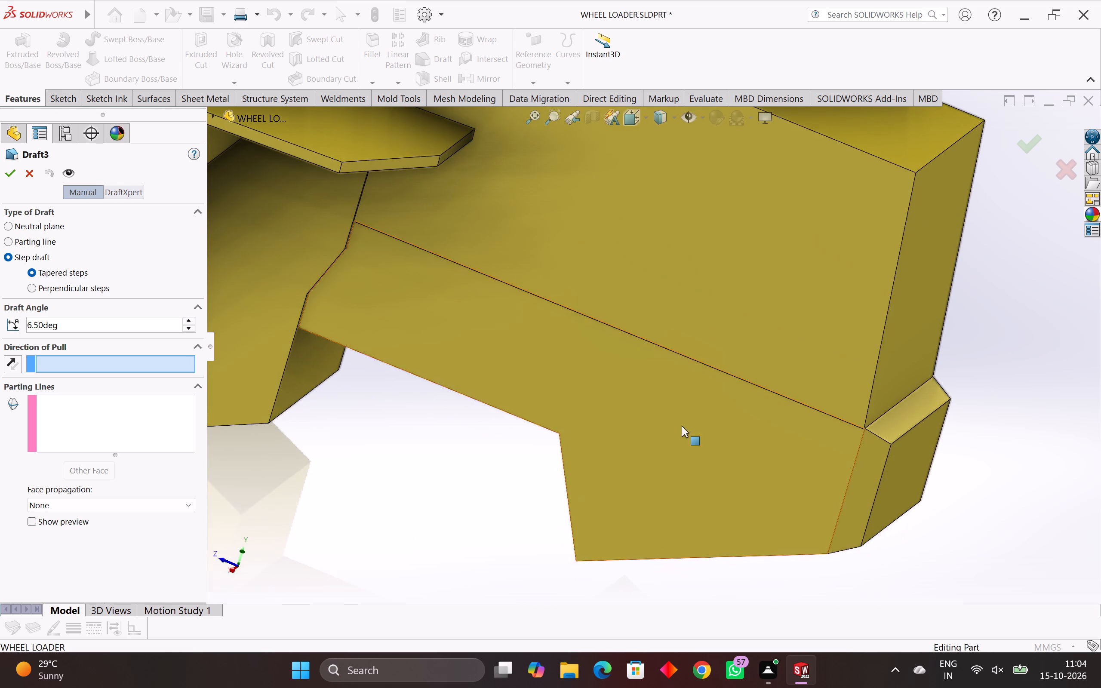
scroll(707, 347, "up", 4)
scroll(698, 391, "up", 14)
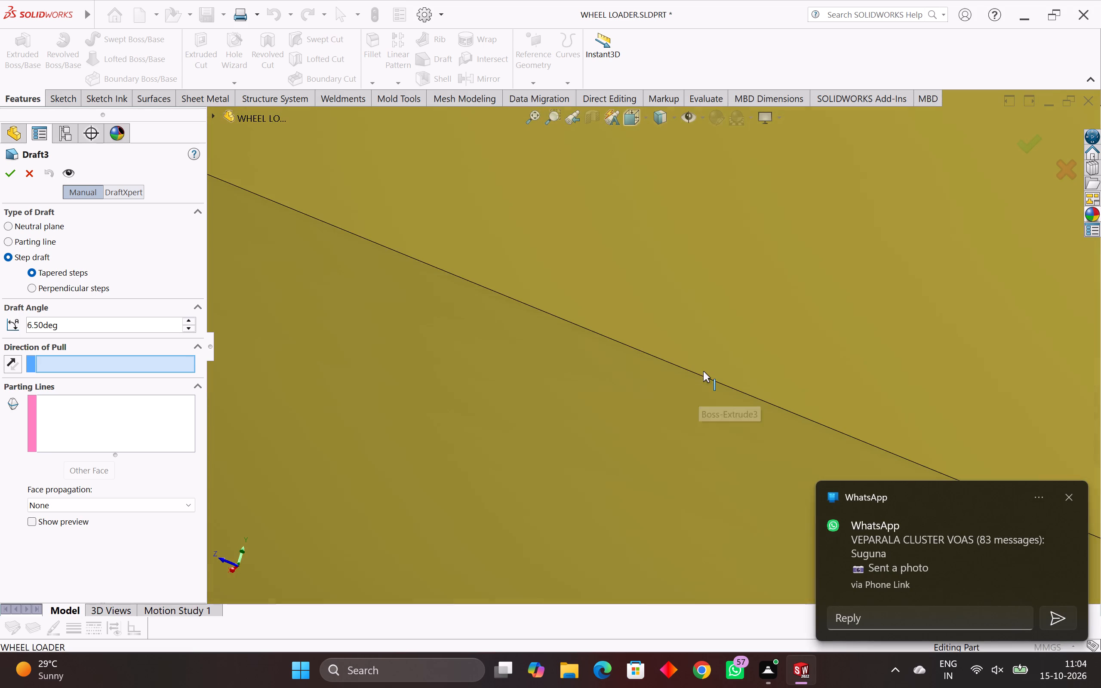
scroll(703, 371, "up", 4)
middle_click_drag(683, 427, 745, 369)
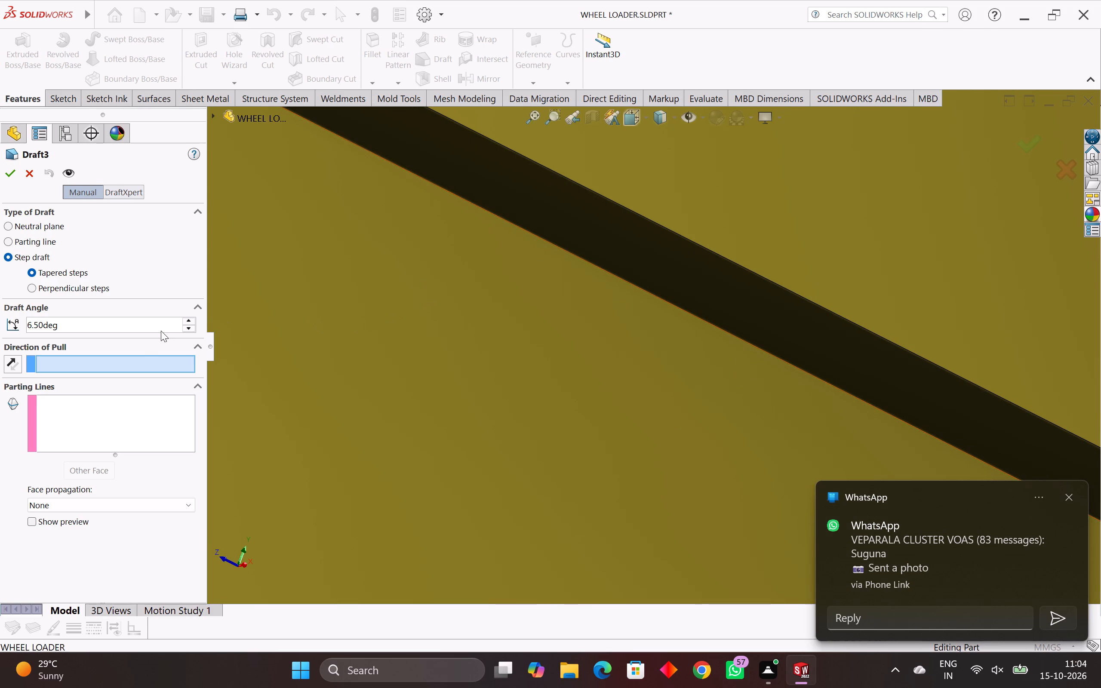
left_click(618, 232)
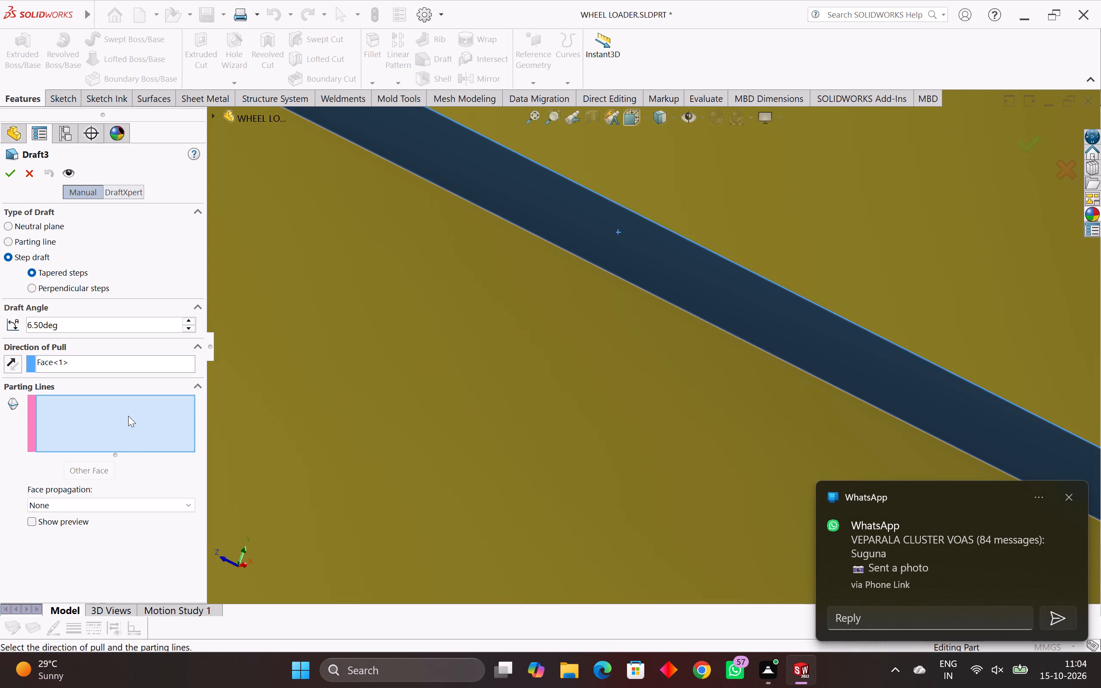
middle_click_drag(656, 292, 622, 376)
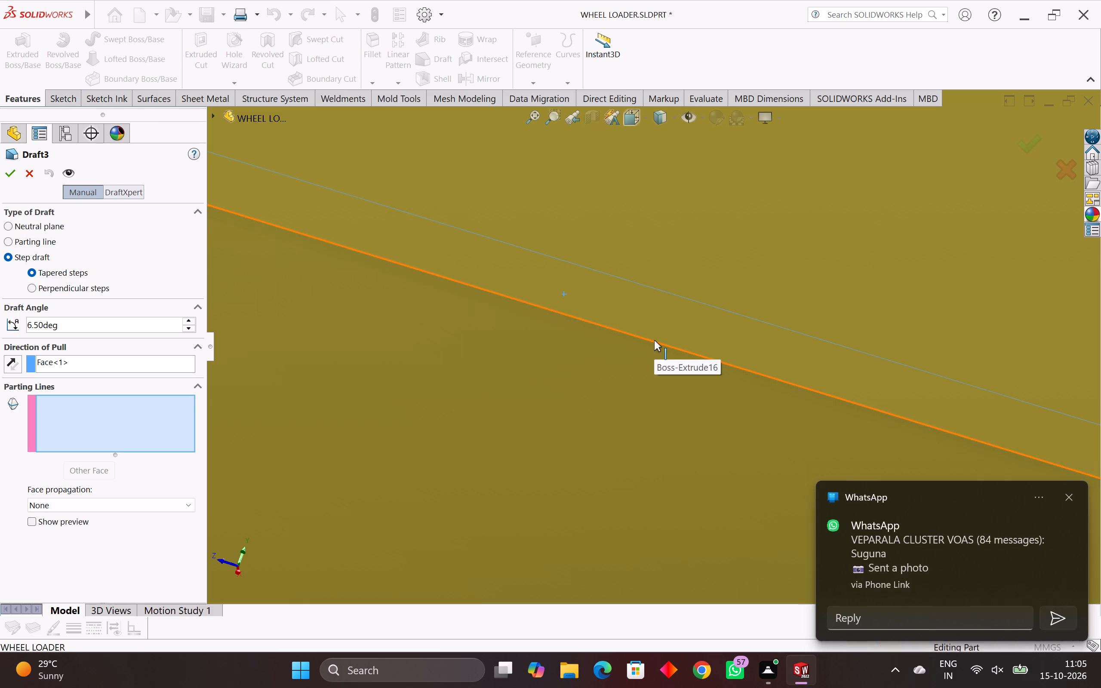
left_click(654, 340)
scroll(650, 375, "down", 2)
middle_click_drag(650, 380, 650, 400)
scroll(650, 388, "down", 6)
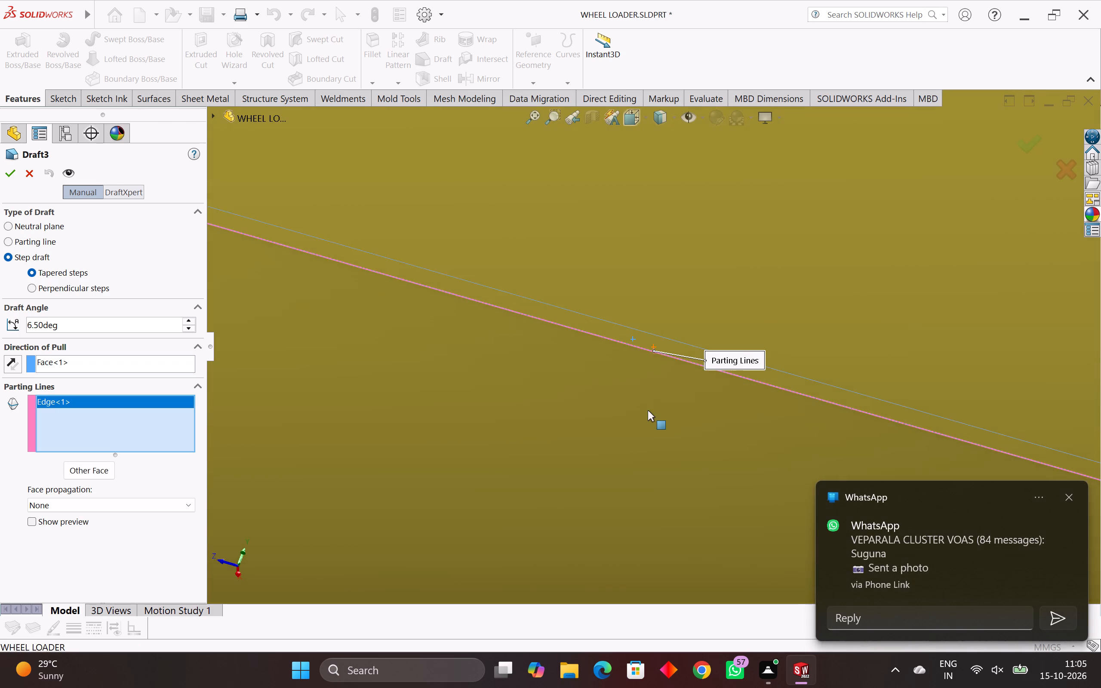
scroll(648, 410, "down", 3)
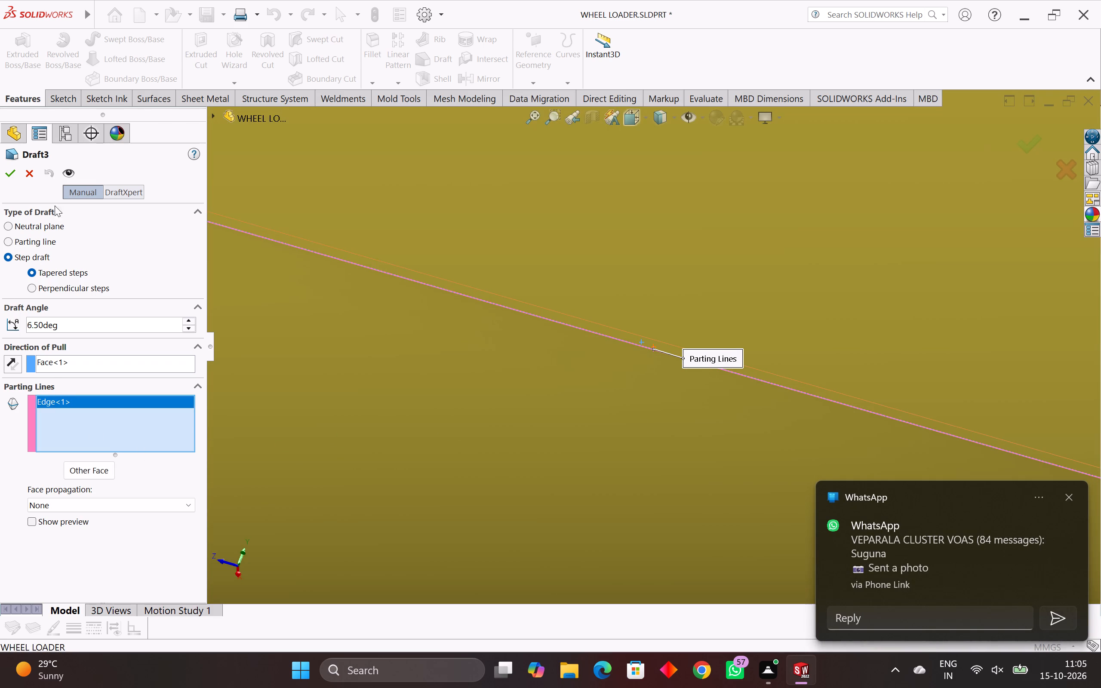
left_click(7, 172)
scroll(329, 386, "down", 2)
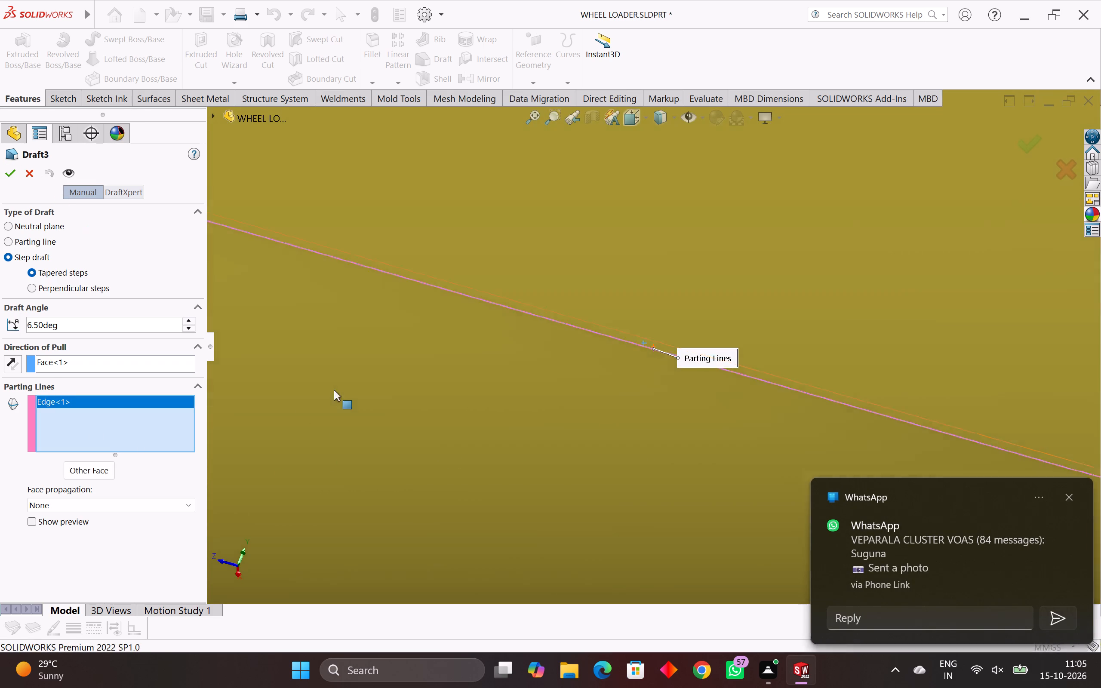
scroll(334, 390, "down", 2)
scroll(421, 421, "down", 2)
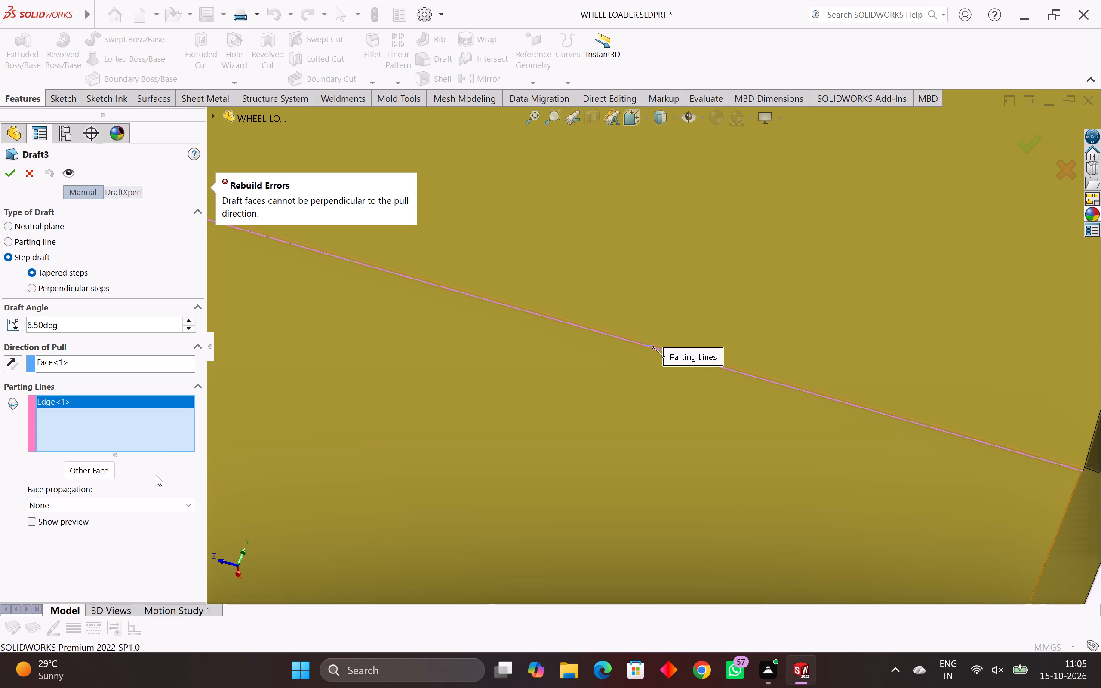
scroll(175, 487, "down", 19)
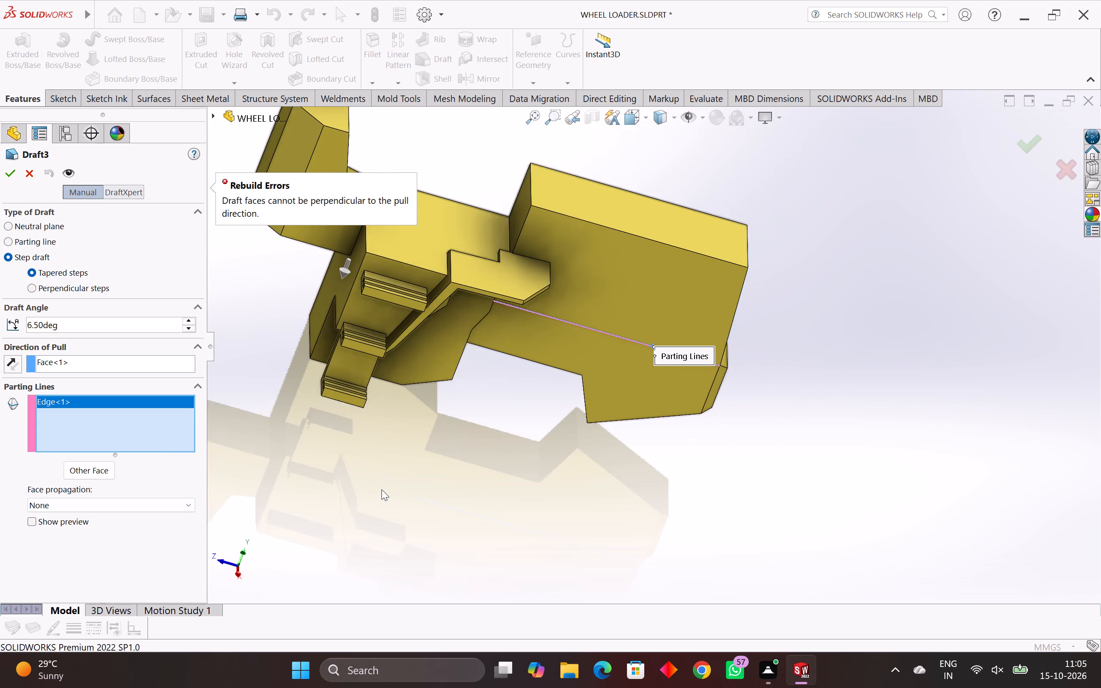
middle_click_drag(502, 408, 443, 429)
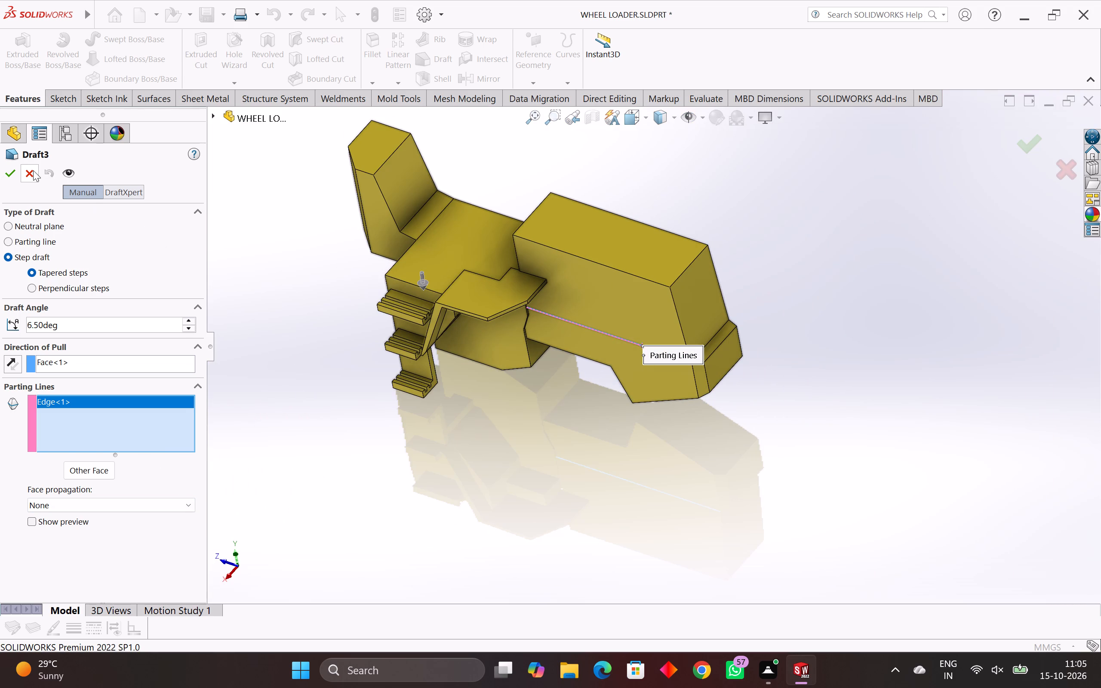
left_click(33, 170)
Inspect the raised panel's lower edge and review the settings of its extrusion, Boss-Extrude16, without changing them.
scroll(592, 354, "up", 8)
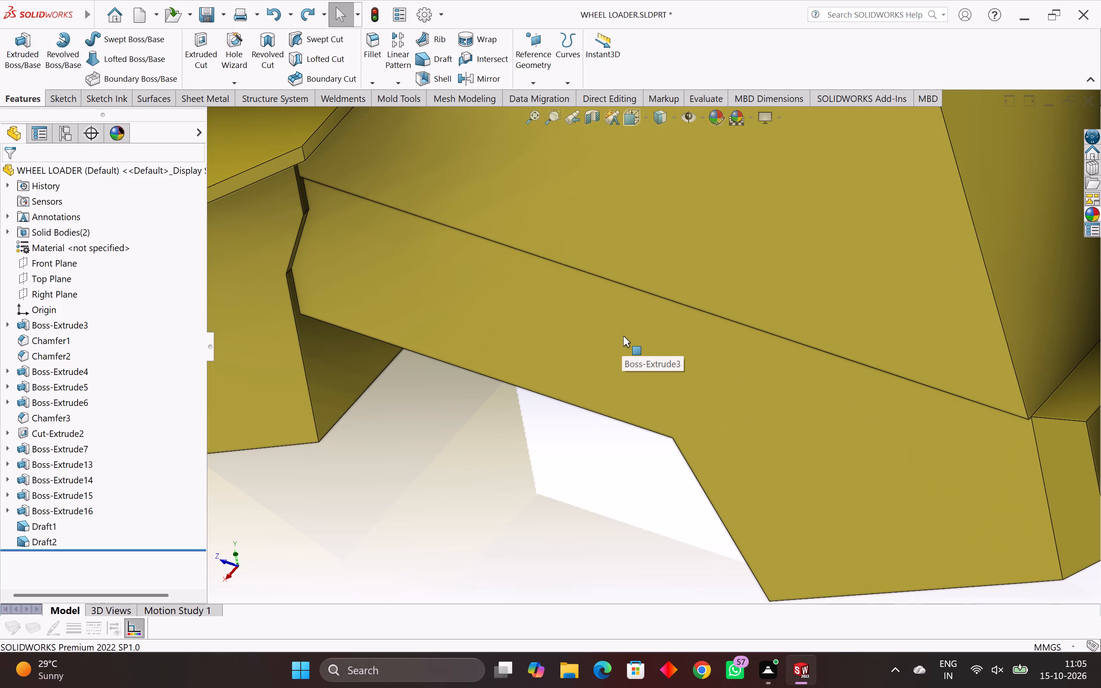
middle_click_drag(910, 423, 907, 310)
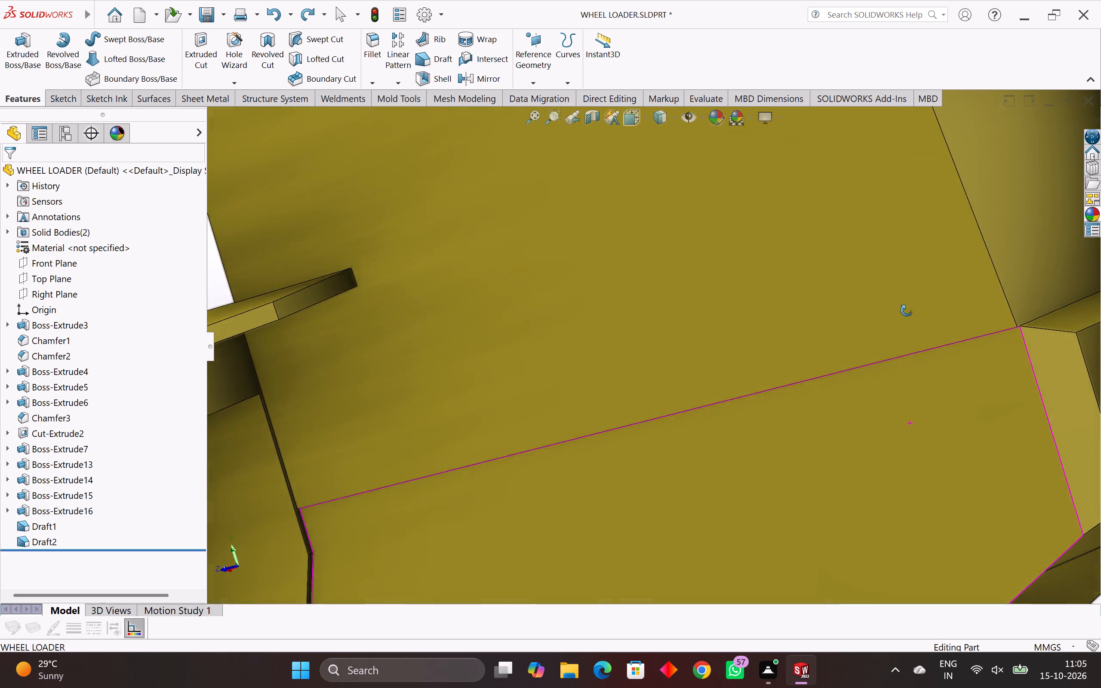
middle_click_drag(907, 310, 914, 408)
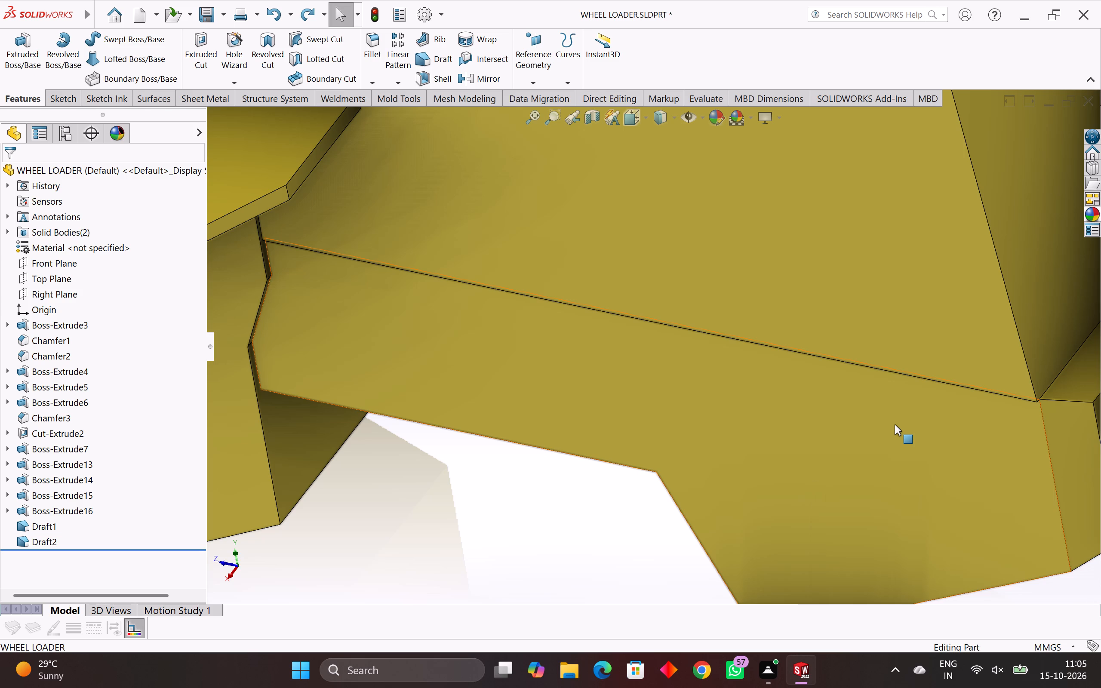
scroll(895, 424, "down", 5)
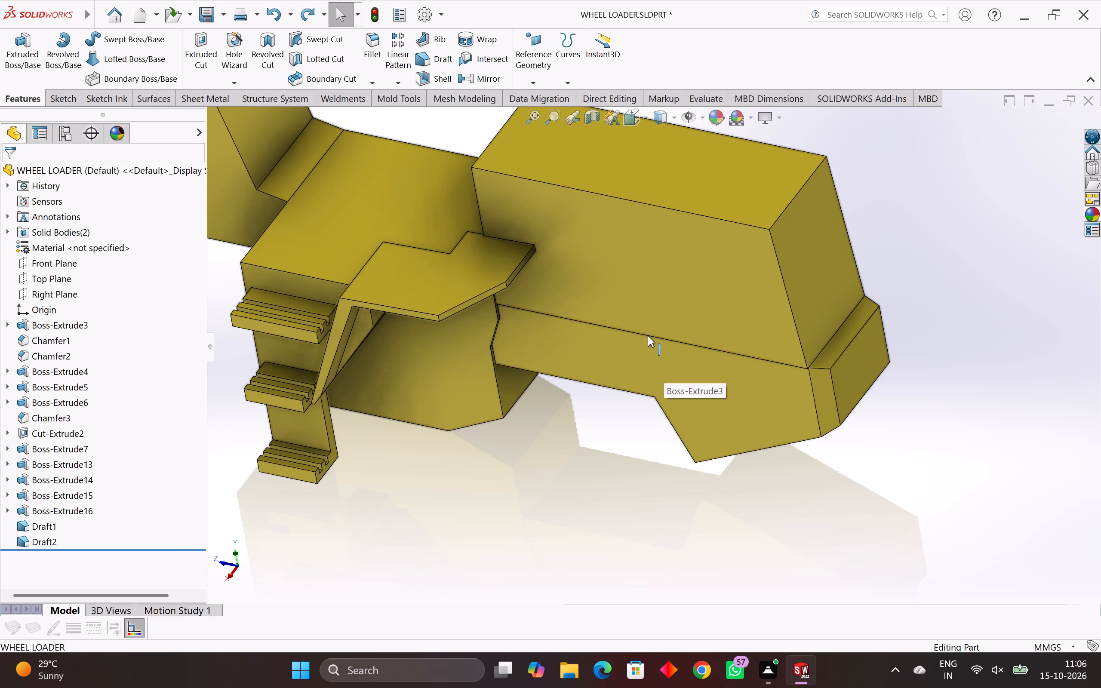
left_click(83, 510)
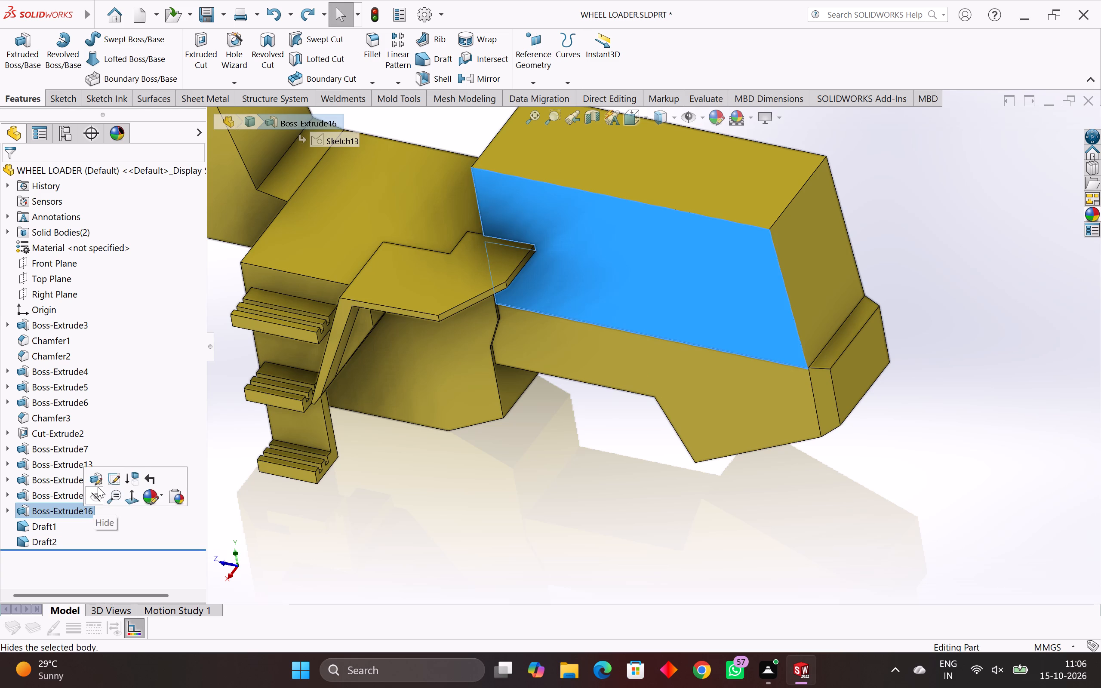
left_click(96, 484)
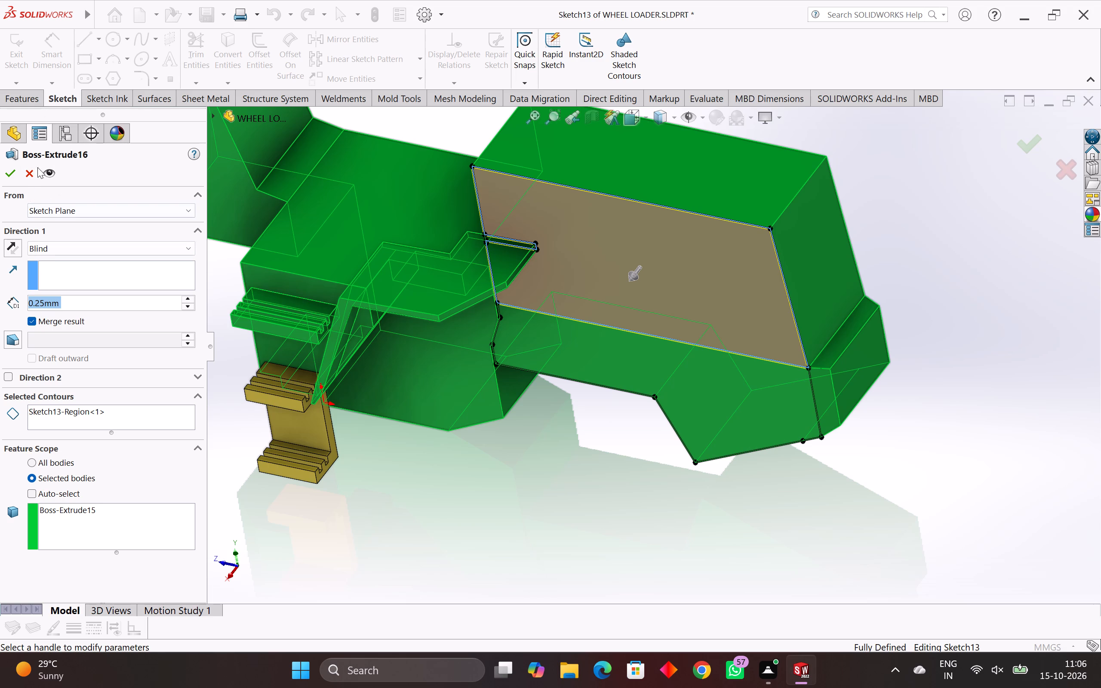
left_click(25, 171)
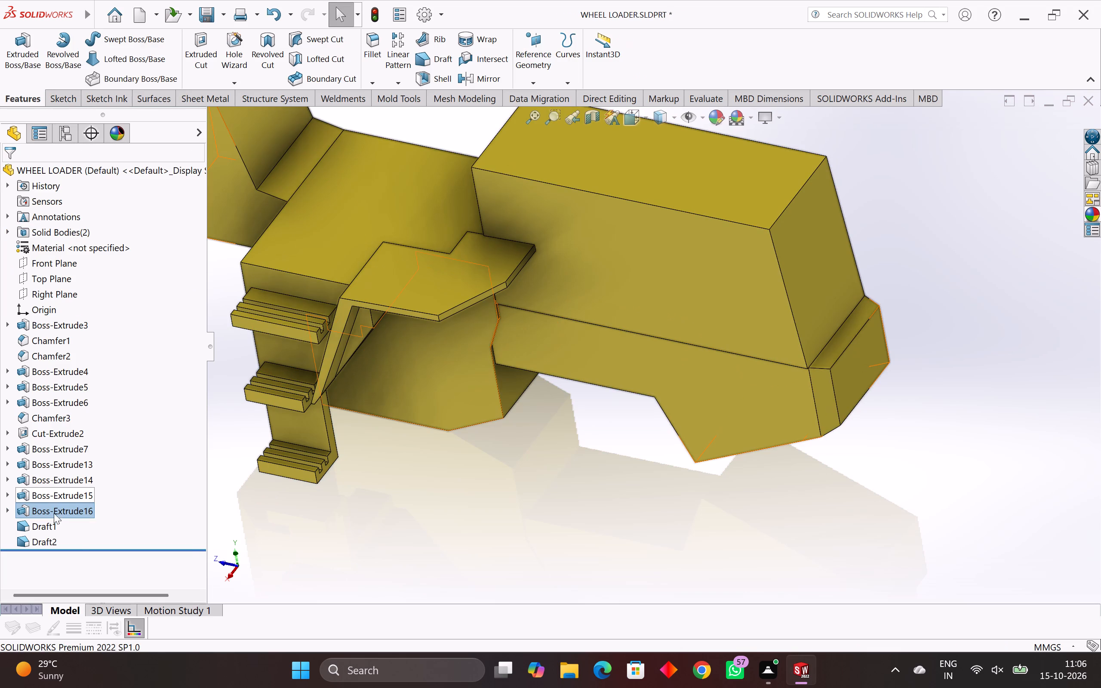
Delete the raised side panel's extrusion, Boss-Extrude16, together with its dependent features Draft1 and Draft2.
right_click(54, 515)
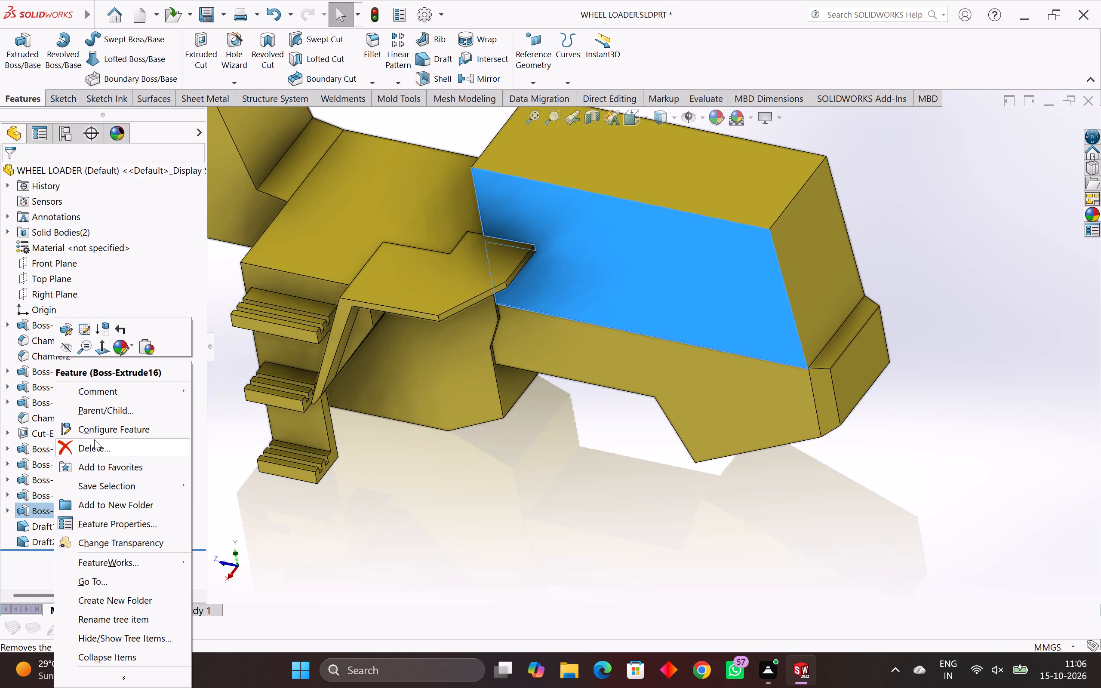
left_click(93, 448)
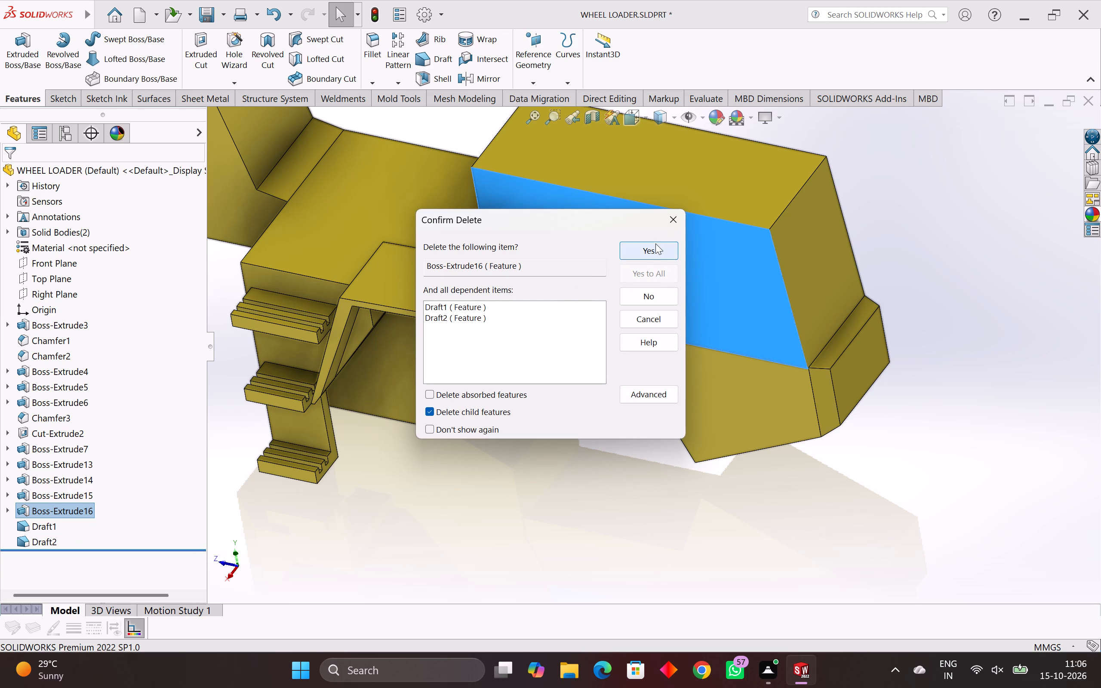
left_click(655, 249)
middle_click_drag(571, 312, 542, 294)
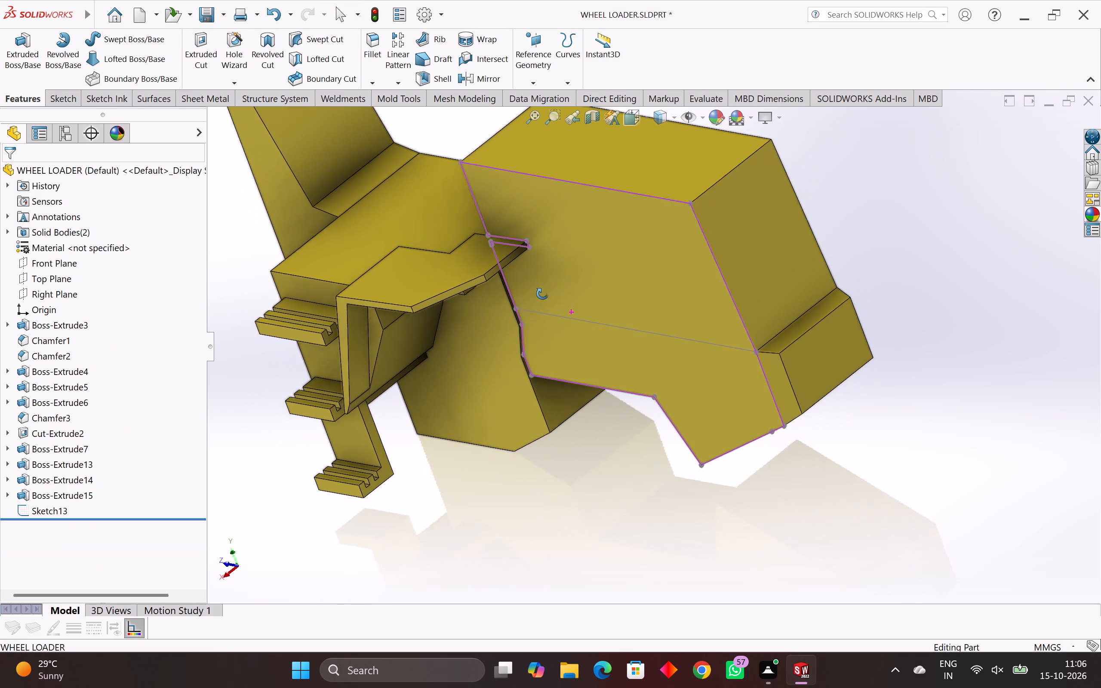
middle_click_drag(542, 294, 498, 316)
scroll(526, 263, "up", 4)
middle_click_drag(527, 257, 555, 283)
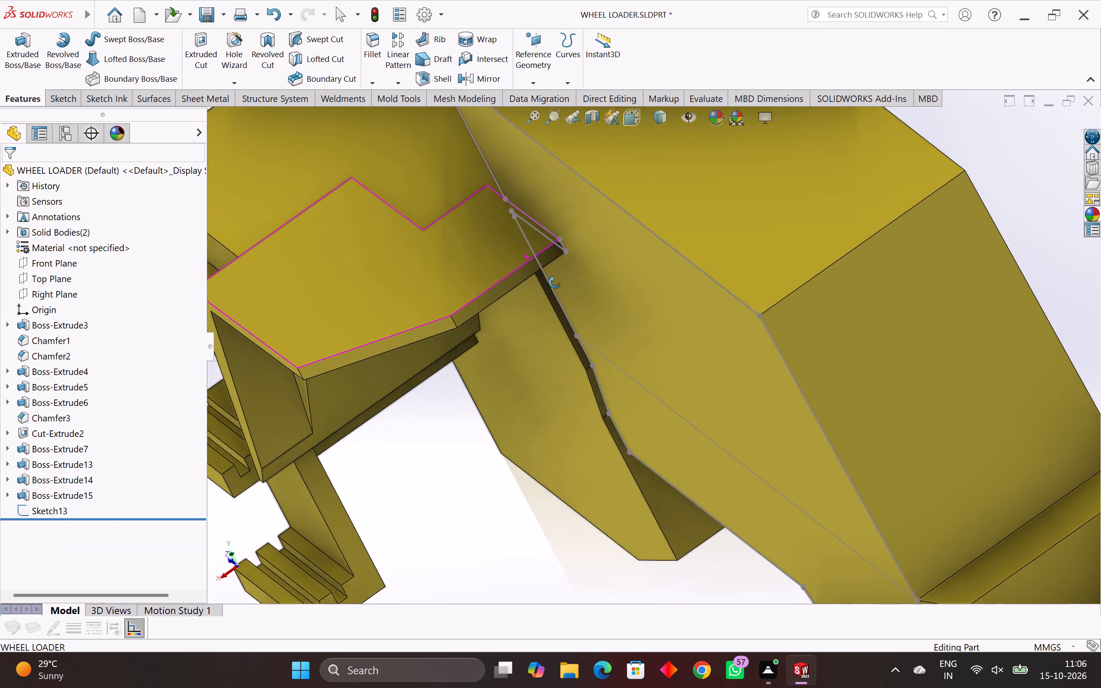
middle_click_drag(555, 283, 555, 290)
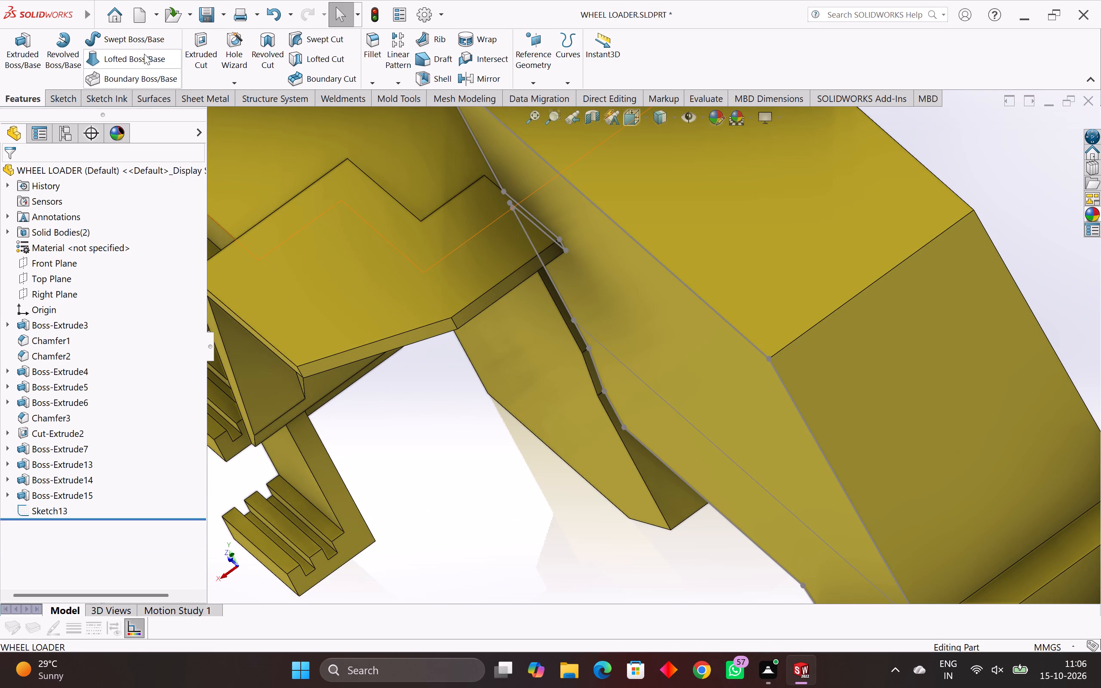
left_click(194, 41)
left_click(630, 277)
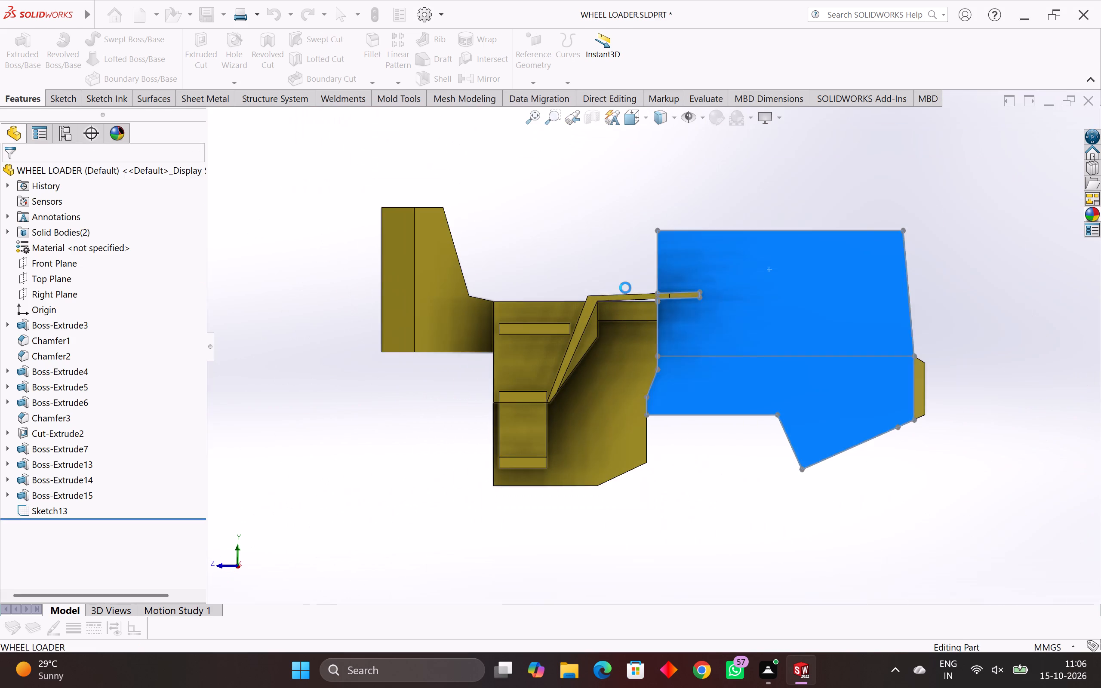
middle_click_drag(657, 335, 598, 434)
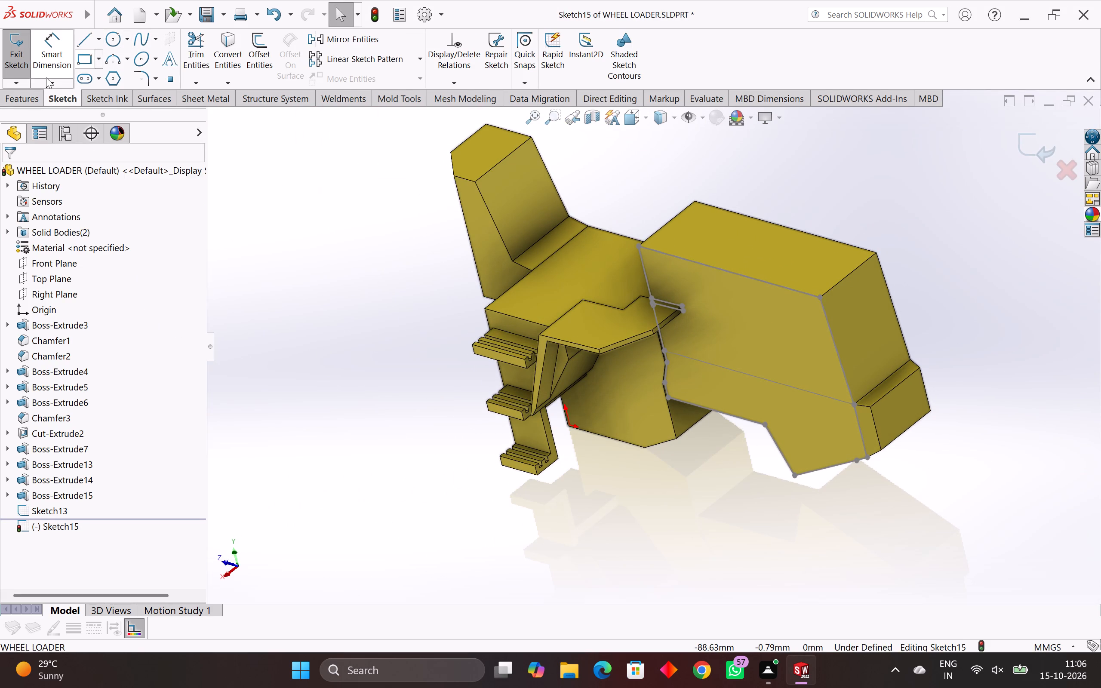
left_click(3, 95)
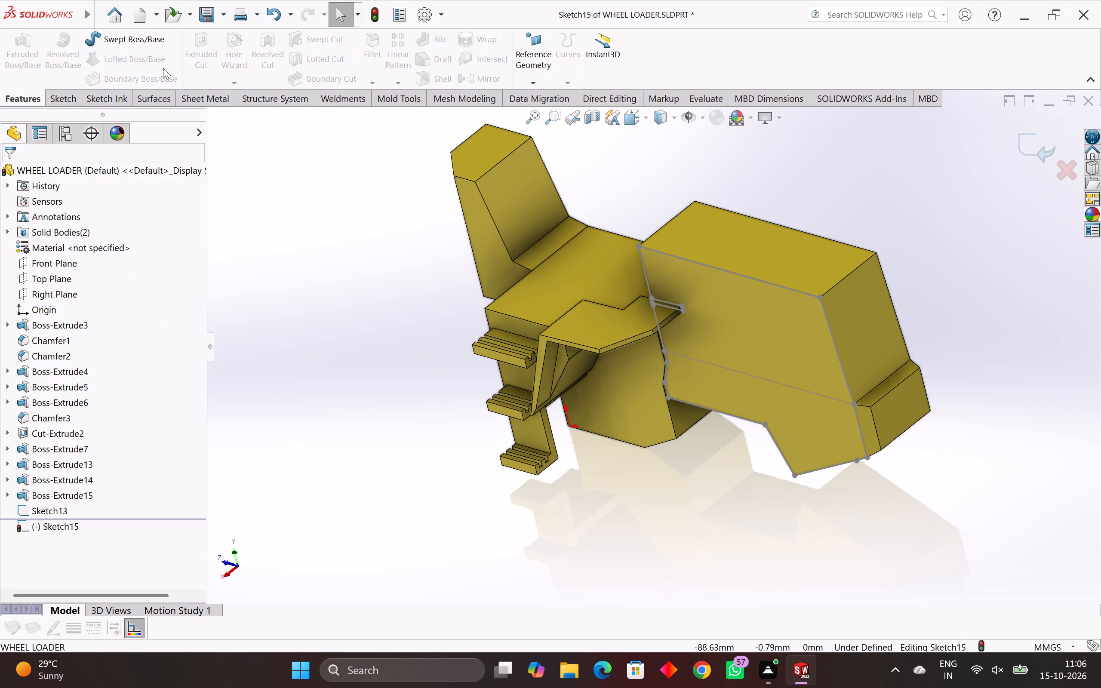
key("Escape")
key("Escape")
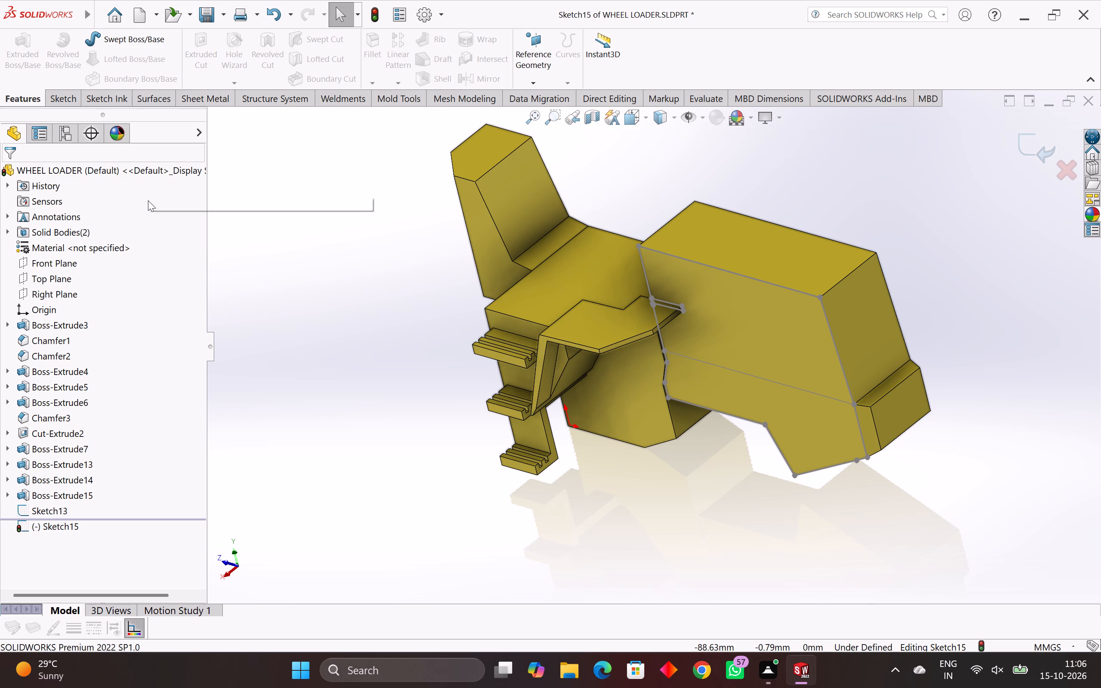
Undo the recent changes until the rear block's side outline sketch, Sketch13, is open for editing.
key("ctrl+z")
key("ctrl+z")
key("ctrl+z")
key("ctrl+z")
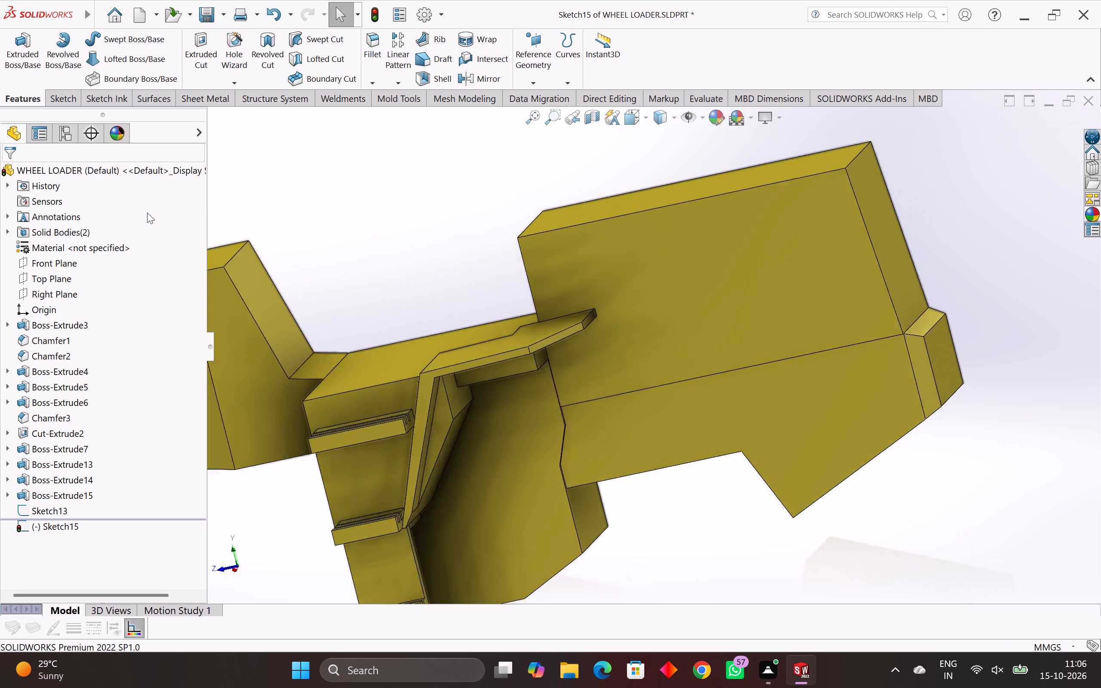
key("ctrl+z")
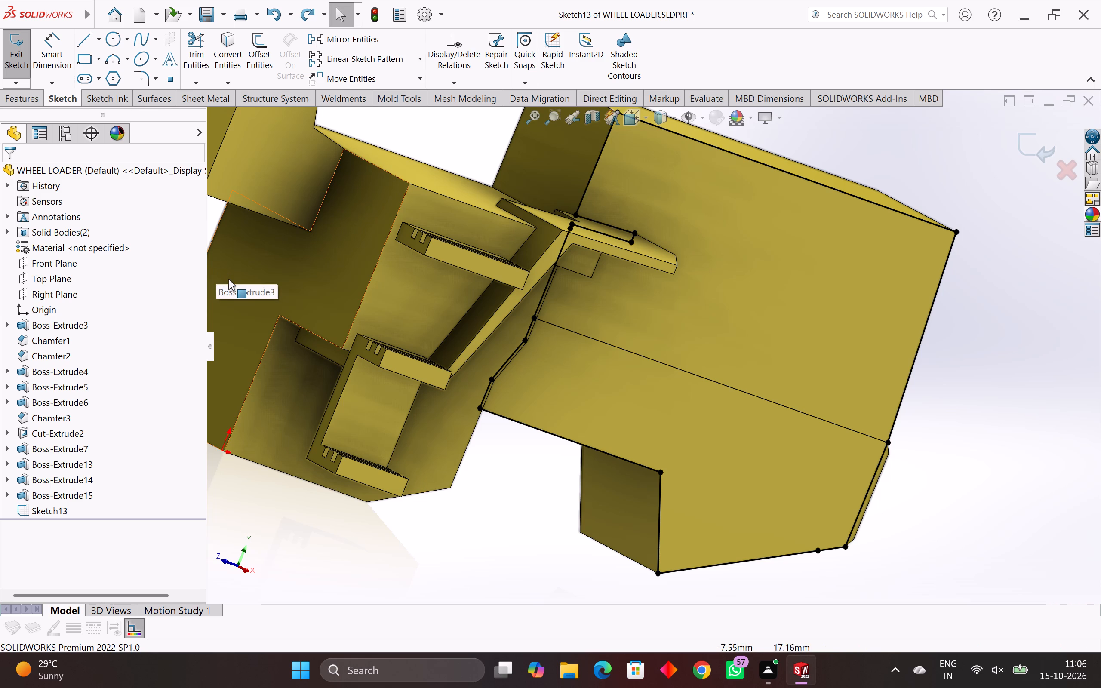
Cut the upper region of the rear block's side outline with a blind Extruded Cut 0.25 mm deep.
middle_click_drag(486, 362, 424, 445)
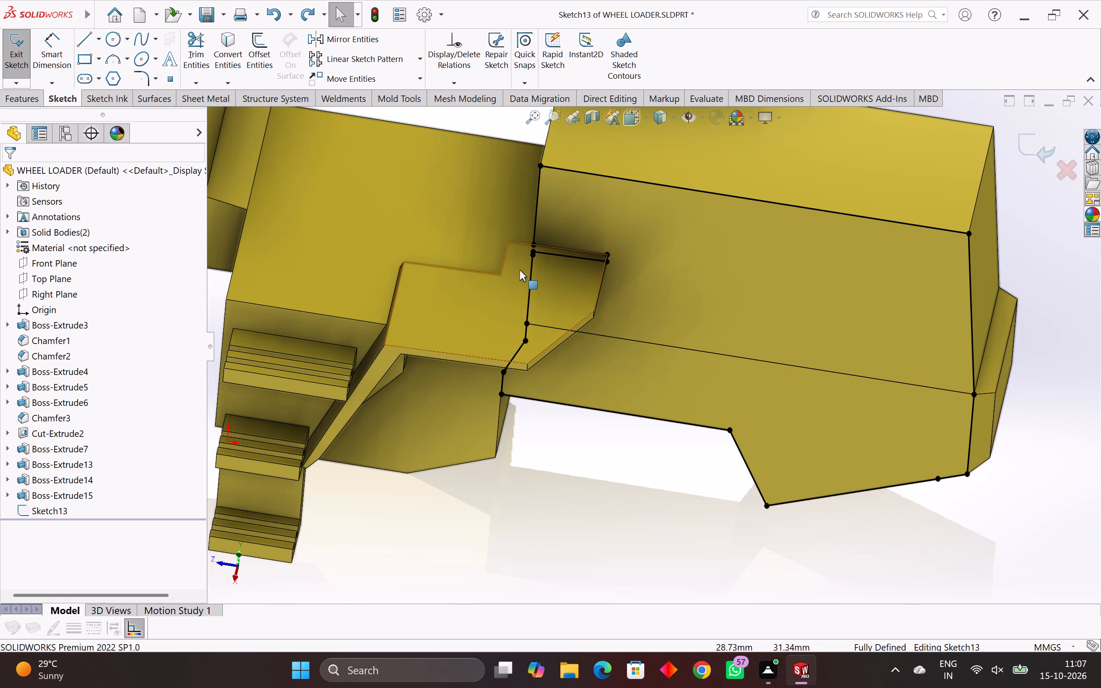
middle_click_drag(520, 270, 506, 307)
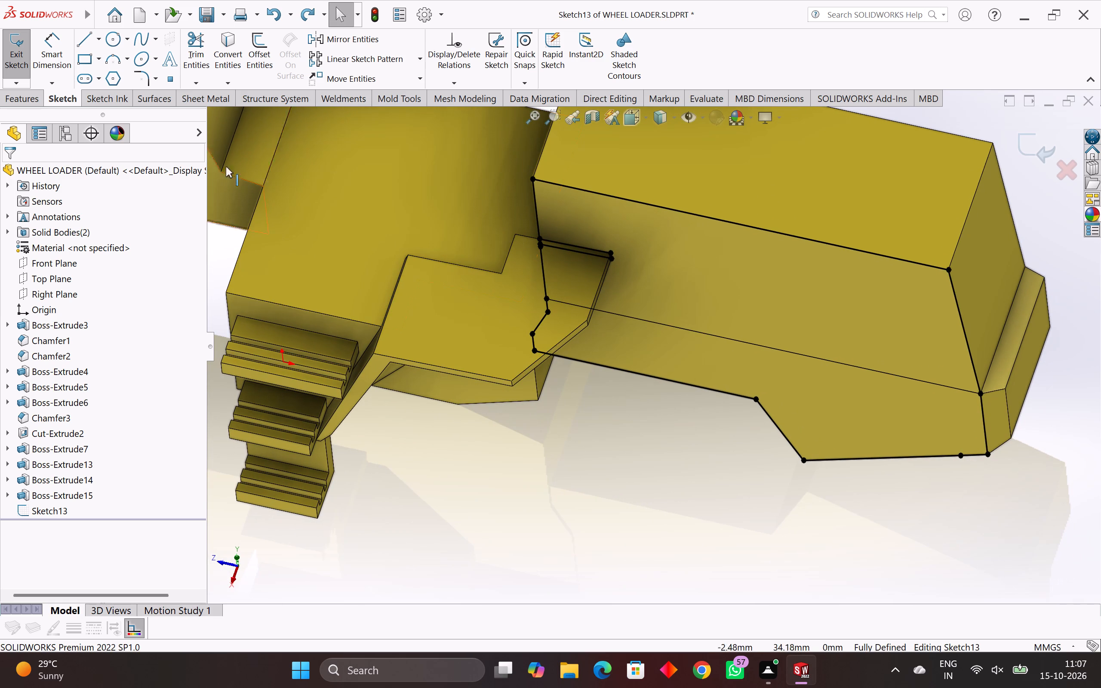
left_click(22, 100)
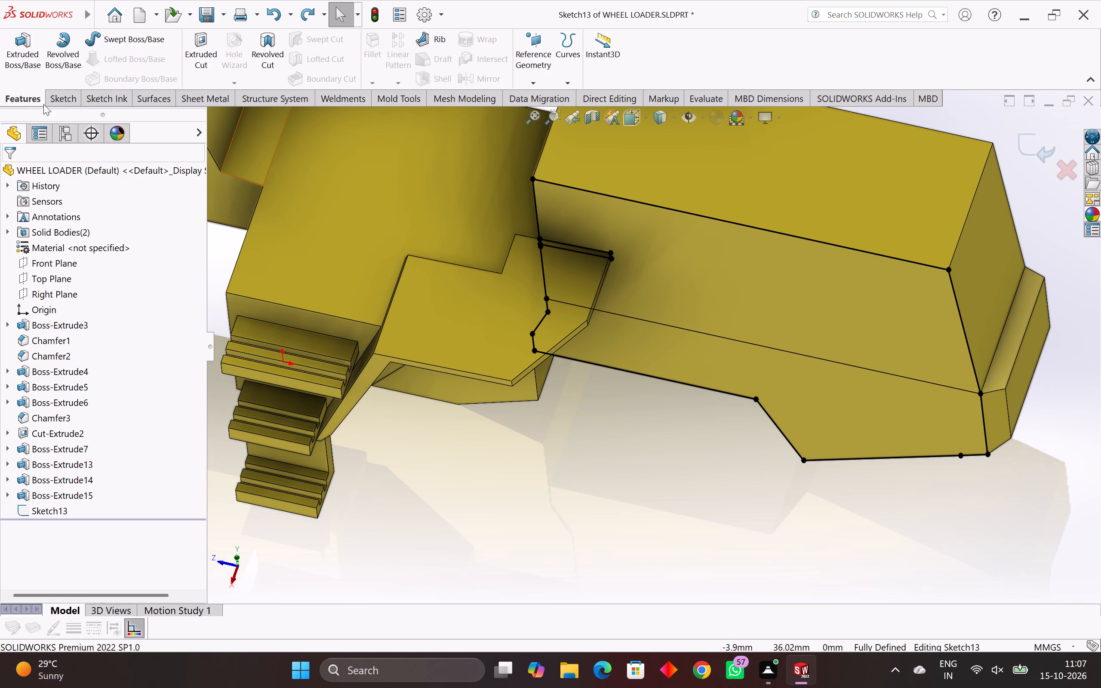
left_click(205, 40)
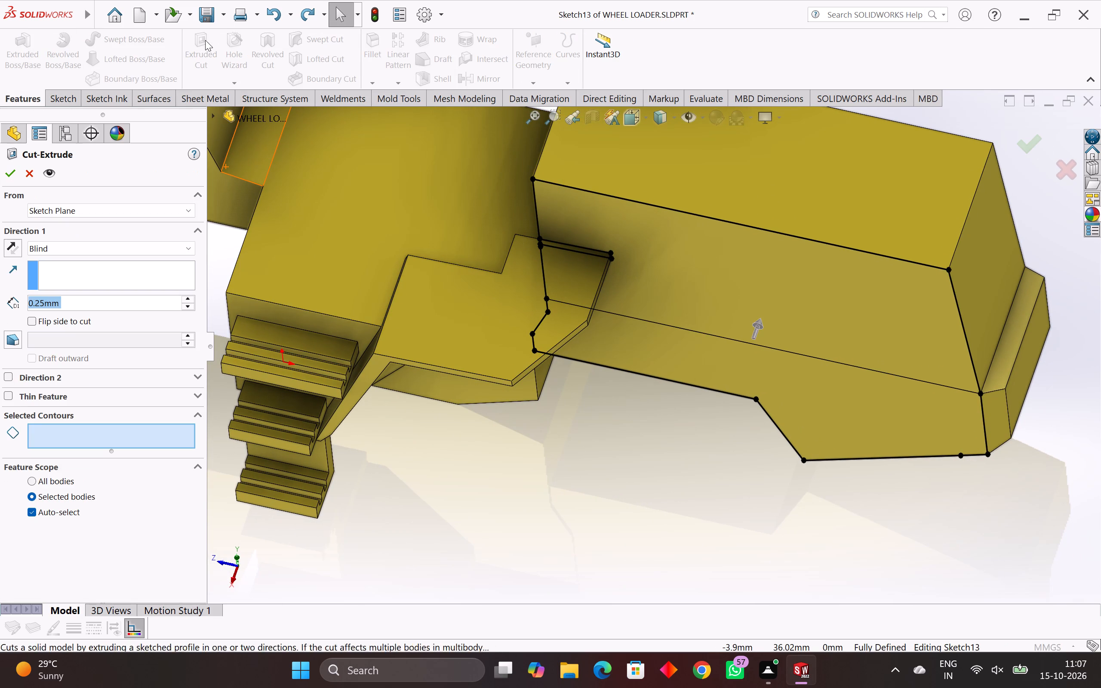
left_click(611, 232)
middle_click_drag(567, 247, 537, 261)
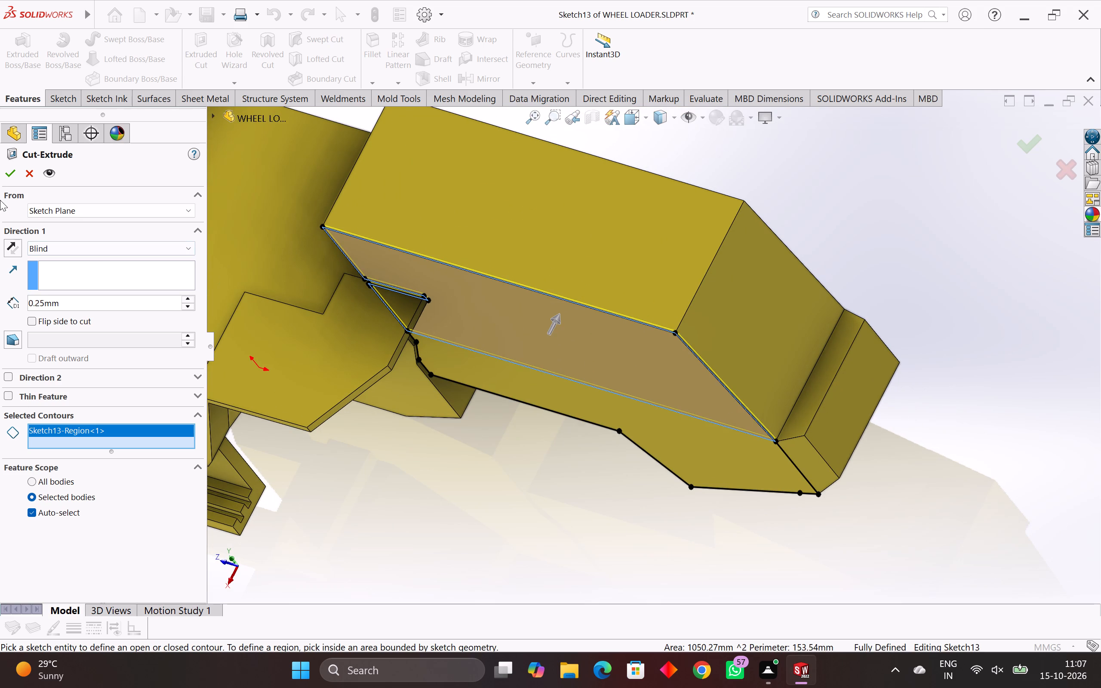
left_click(11, 173)
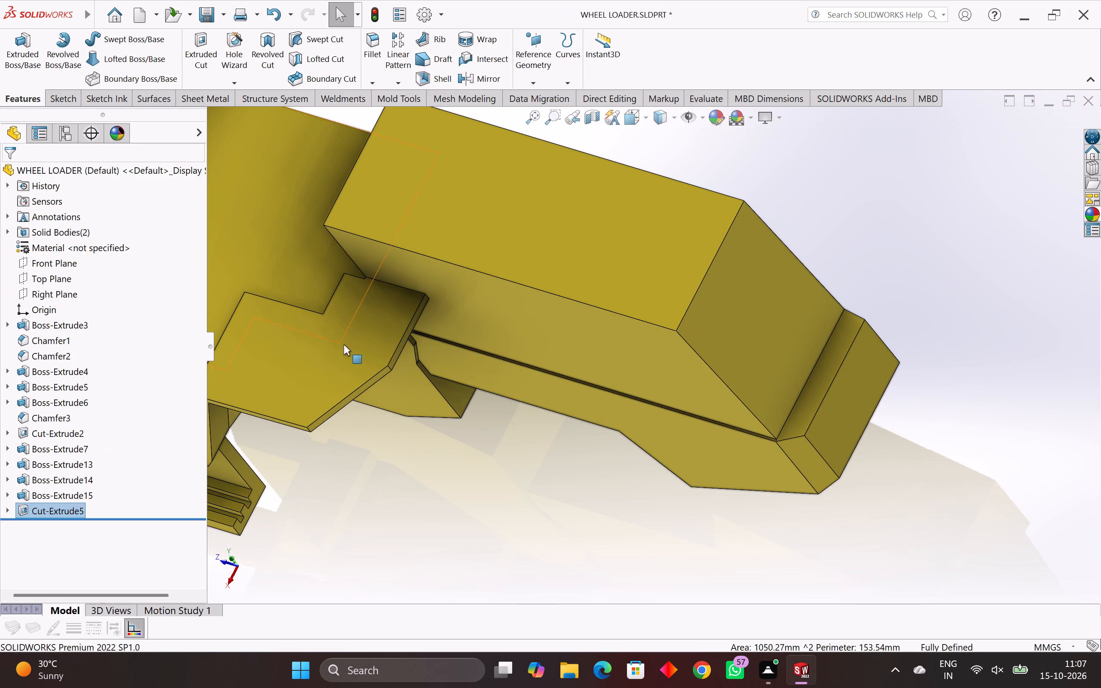
Inspect the shallow side cut's lower edge and where it meets the stepped side plate.
scroll(472, 413, "up", 3)
middle_click_drag(472, 413, 447, 416)
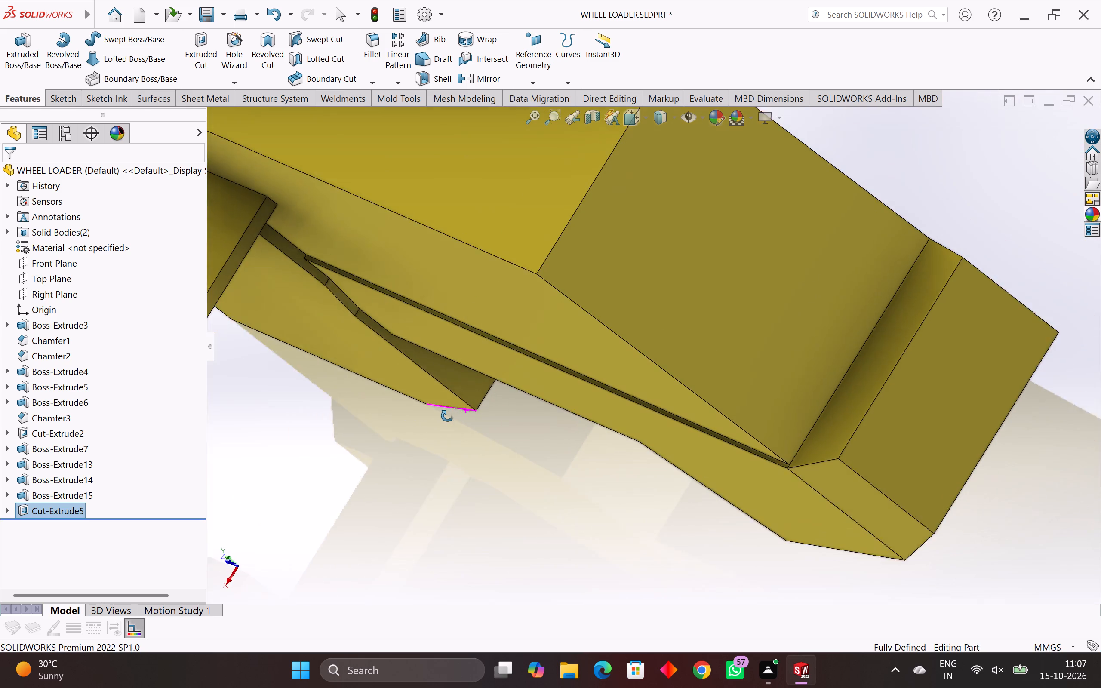
middle_click_drag(447, 416, 446, 420)
scroll(336, 241, "up", 6)
scroll(285, 211, "up", 4)
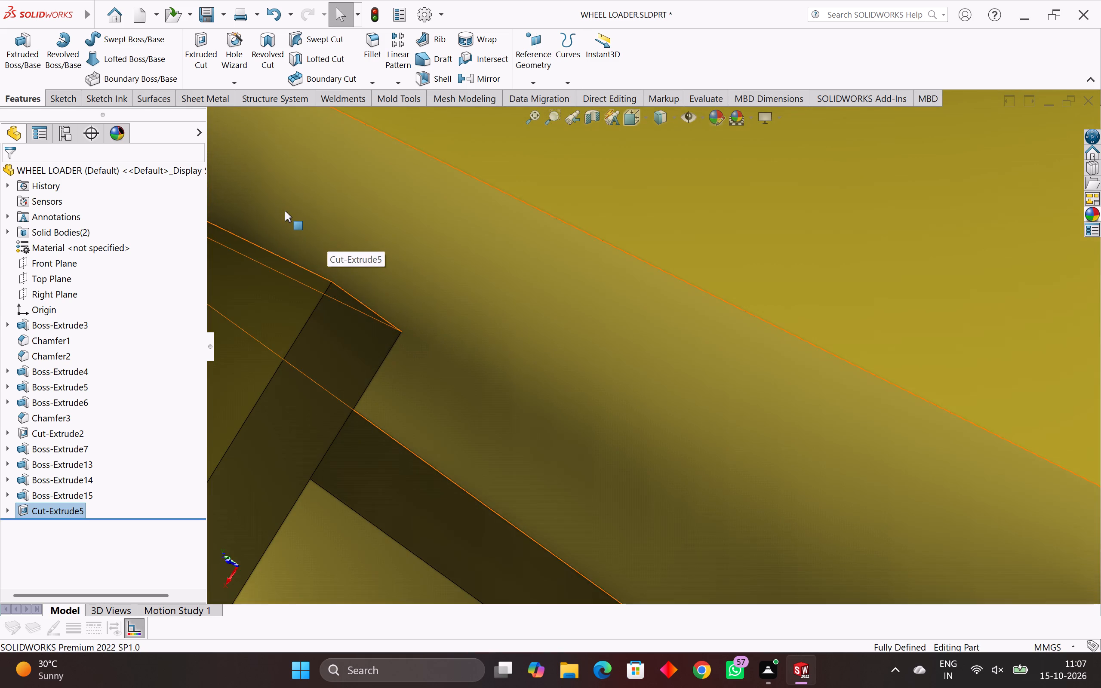
middle_click_drag(284, 223, 328, 279)
scroll(256, 223, "down", 8)
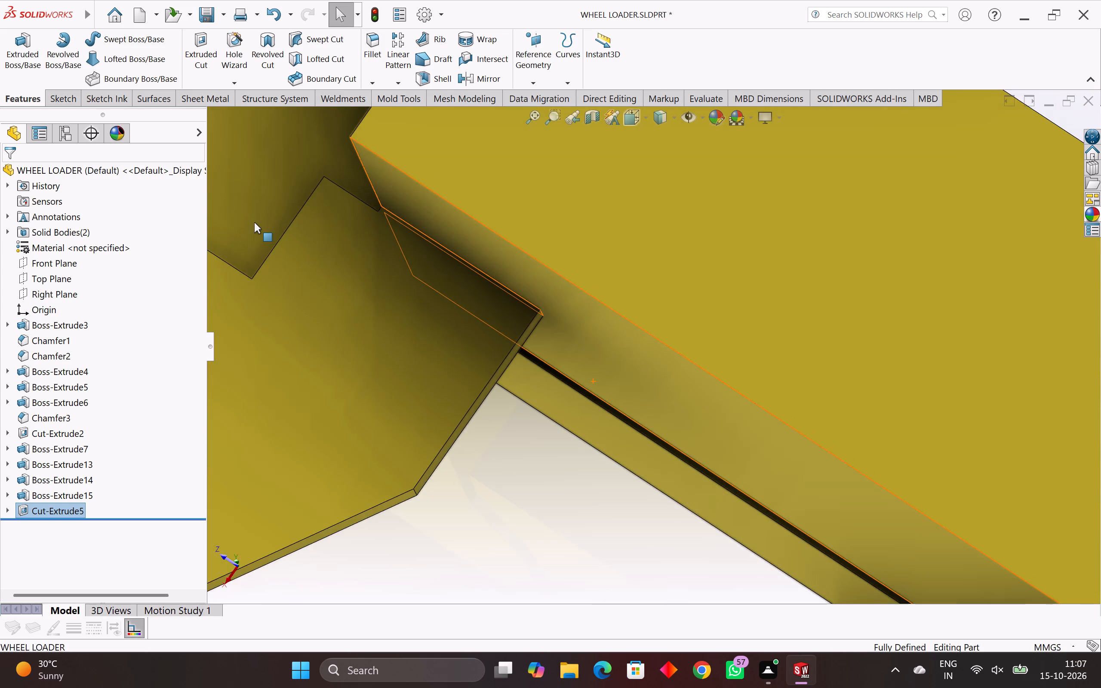
scroll(254, 222, "down", 3)
Examine the joint between the stepped side plate's notched inner edge and the rear block from above and below.
scroll(523, 306, "up", 4)
scroll(517, 260, "up", 4)
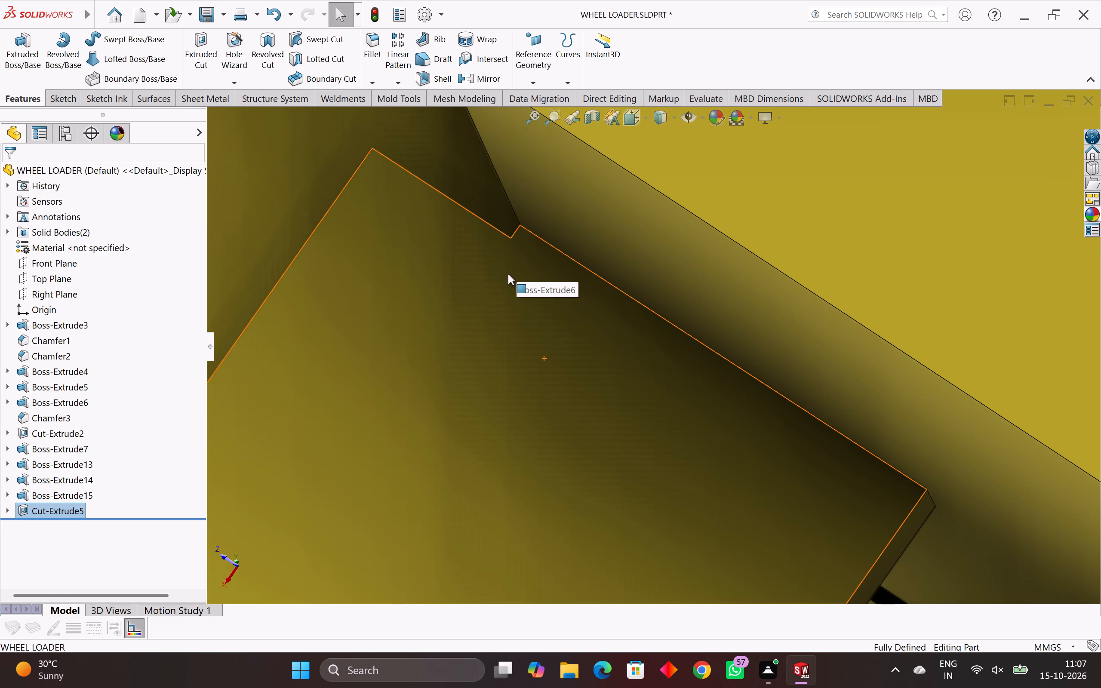
scroll(473, 246, "up", 5)
scroll(575, 257, "down", 3)
scroll(591, 290, "up", 3)
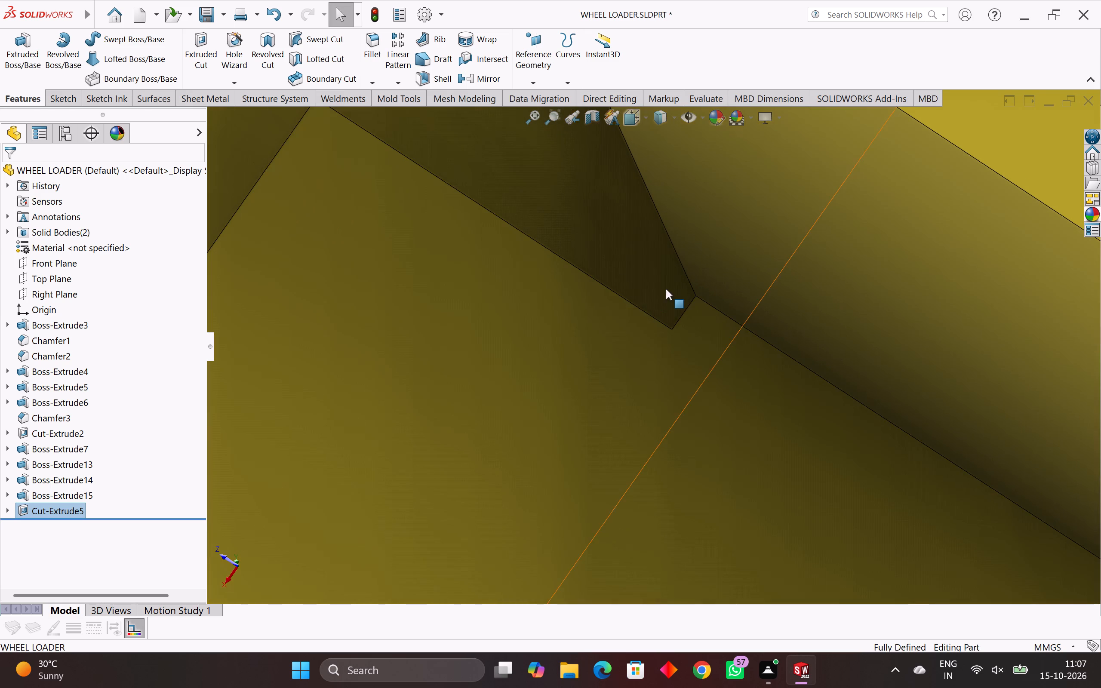
middle_click_drag(666, 289, 673, 350)
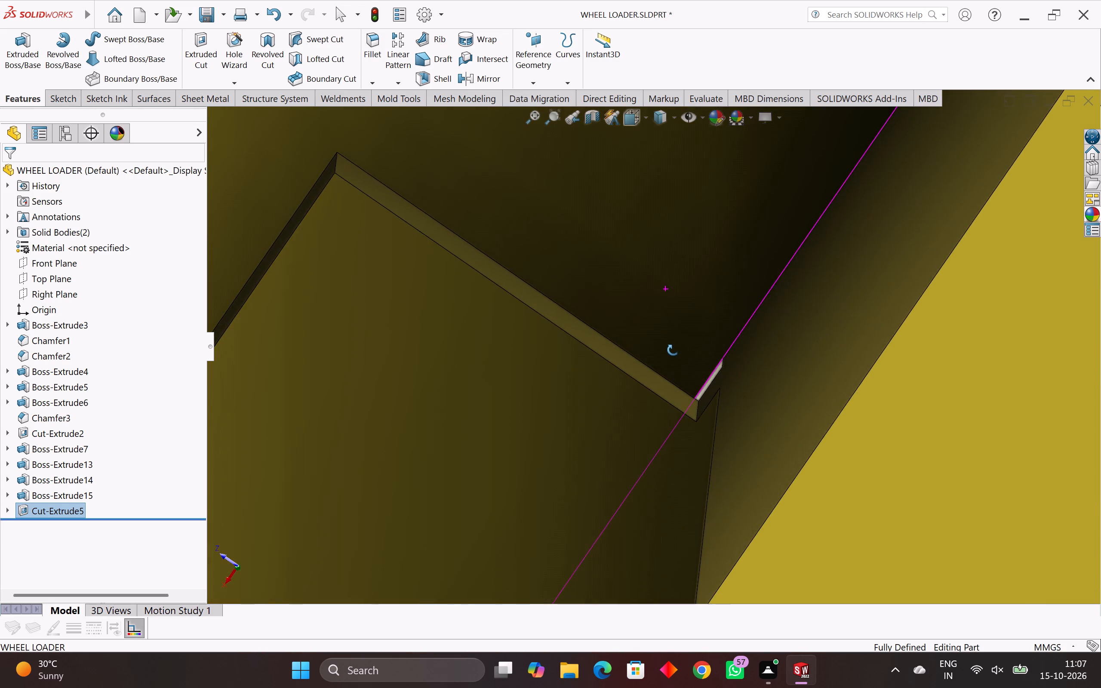
middle_click_drag(673, 350, 695, 375)
scroll(695, 375, "up", 1)
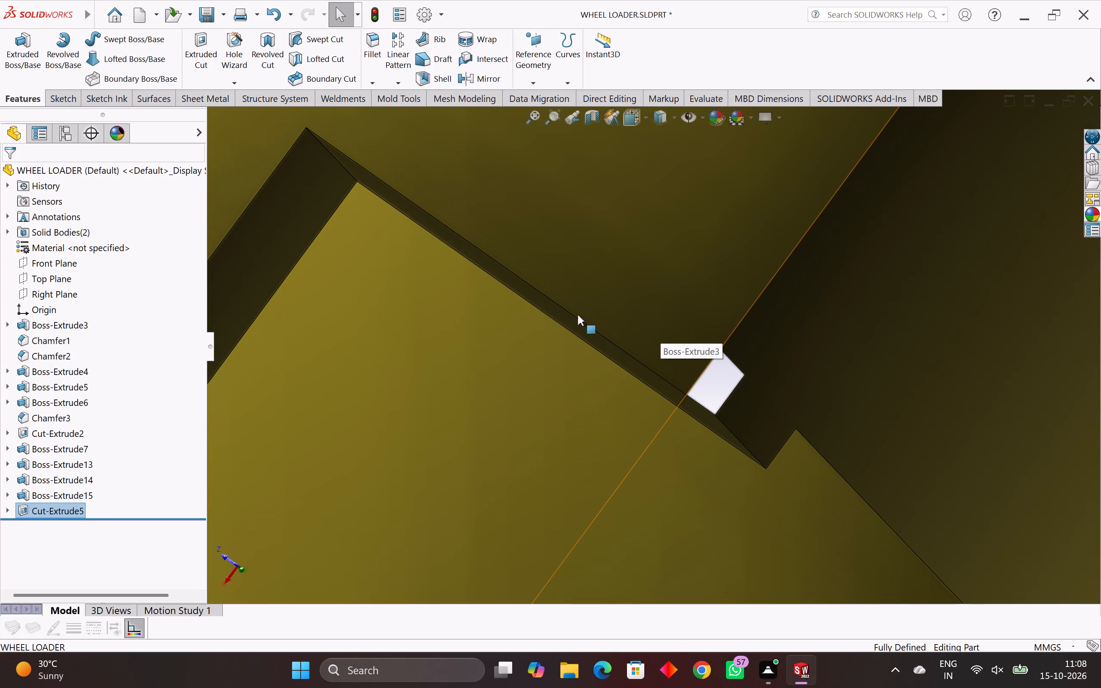
scroll(612, 299, "down", 13)
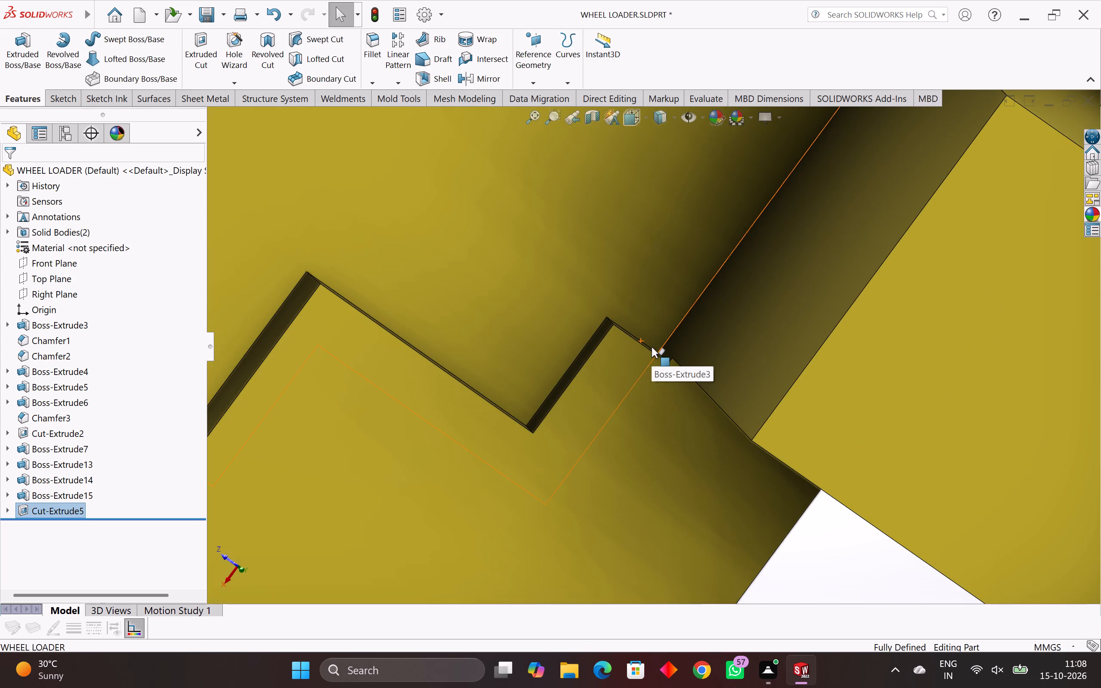
middle_click_drag(652, 347, 701, 553)
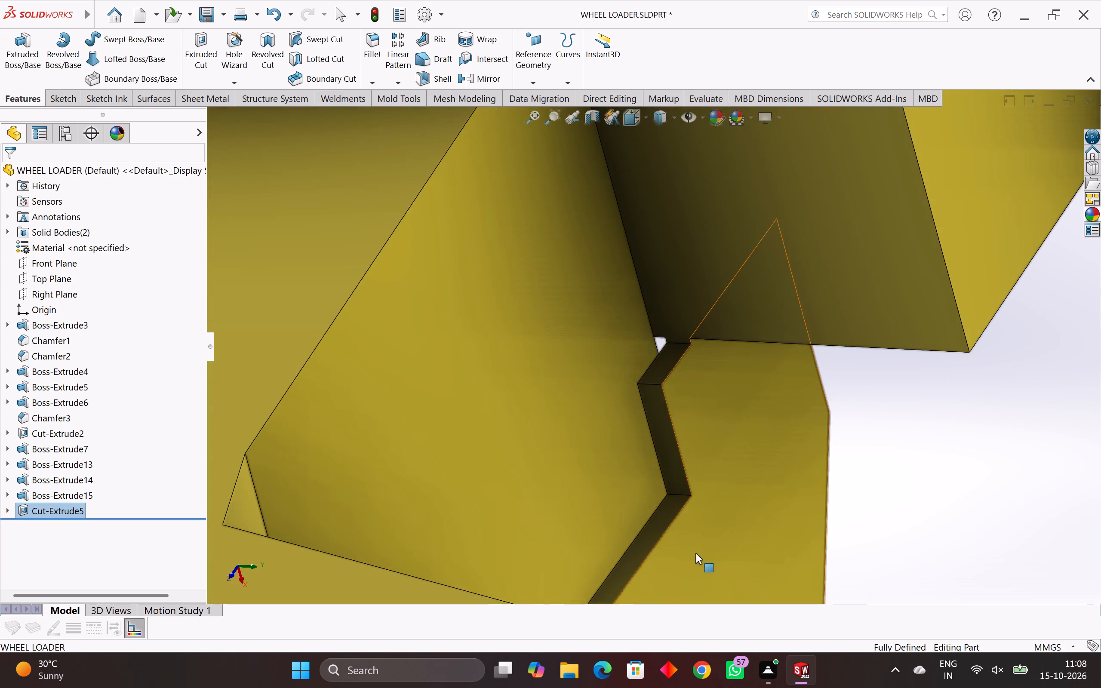
scroll(695, 553, "down", 3)
middle_click_drag(687, 529, 608, 338)
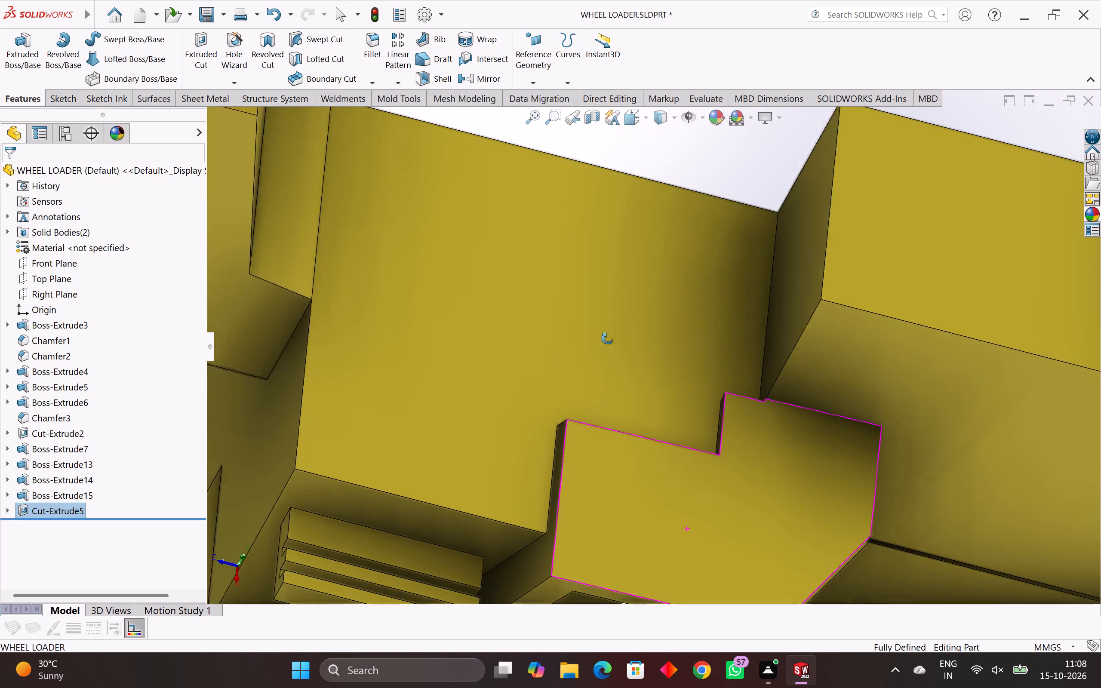
middle_click_drag(608, 338, 706, 590)
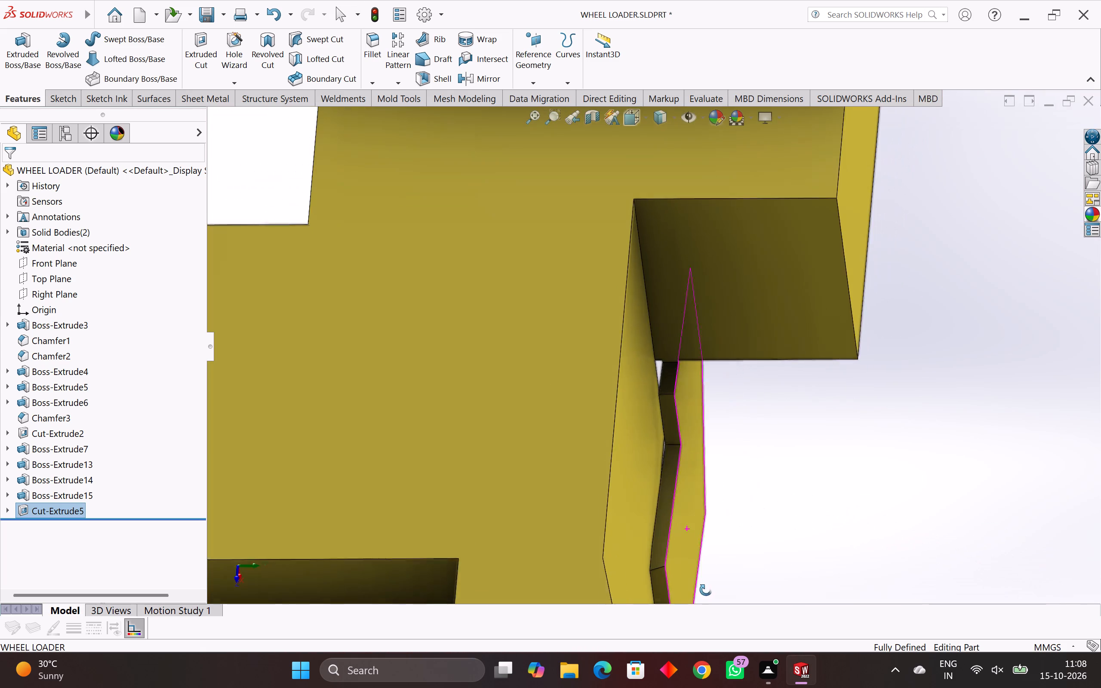
middle_click_drag(706, 590, 694, 597)
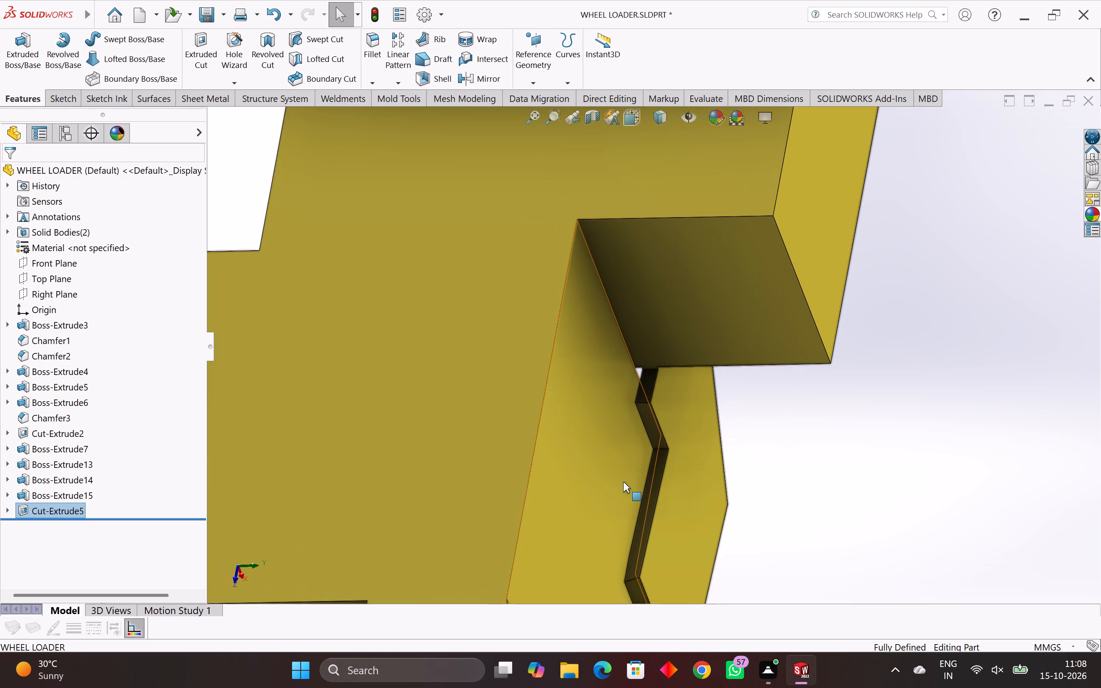
Sketch on the stepped side plate's small inner face beside the rear block and convert the face outline into sketch entities.
left_click(647, 385)
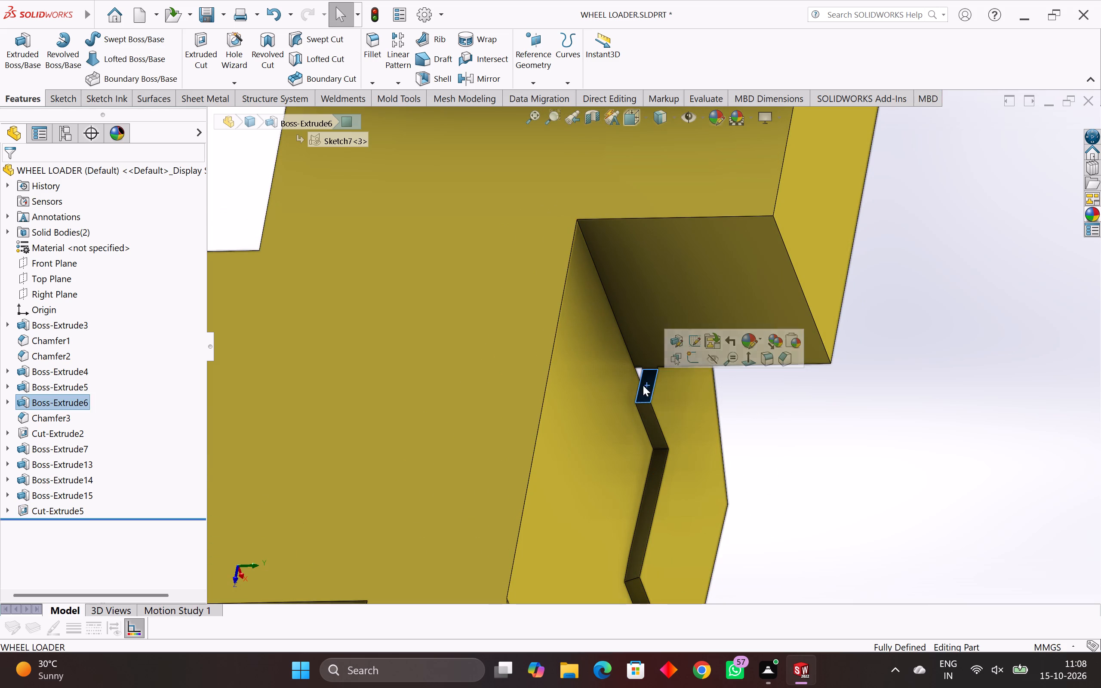
left_click(70, 96)
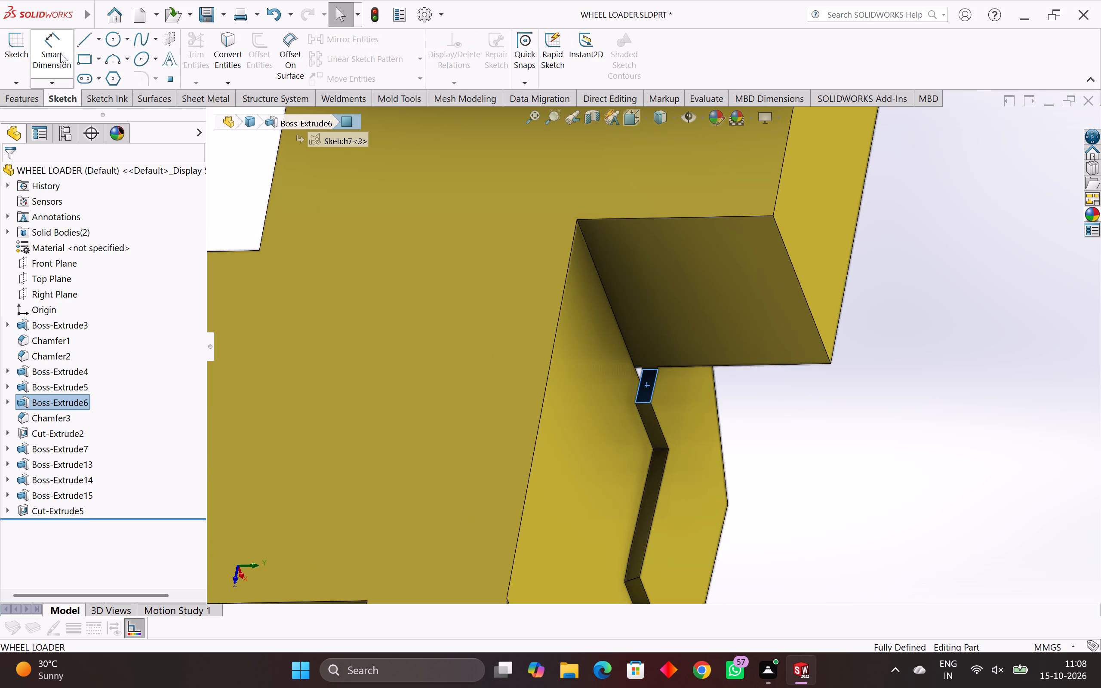
left_click(18, 43)
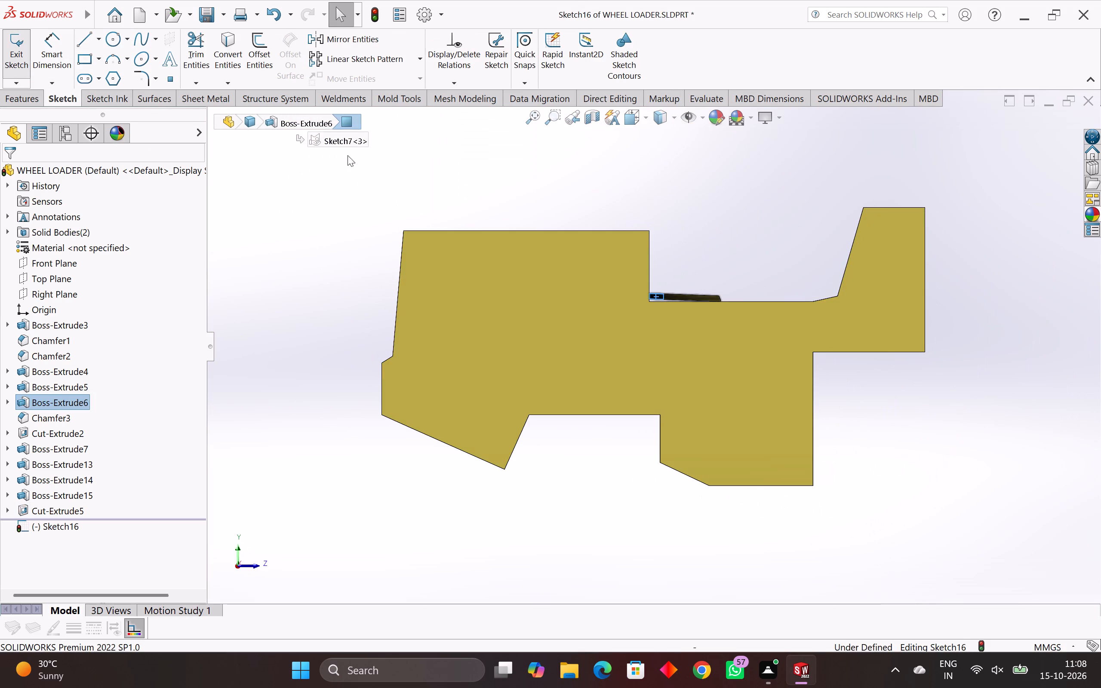
left_click(228, 46)
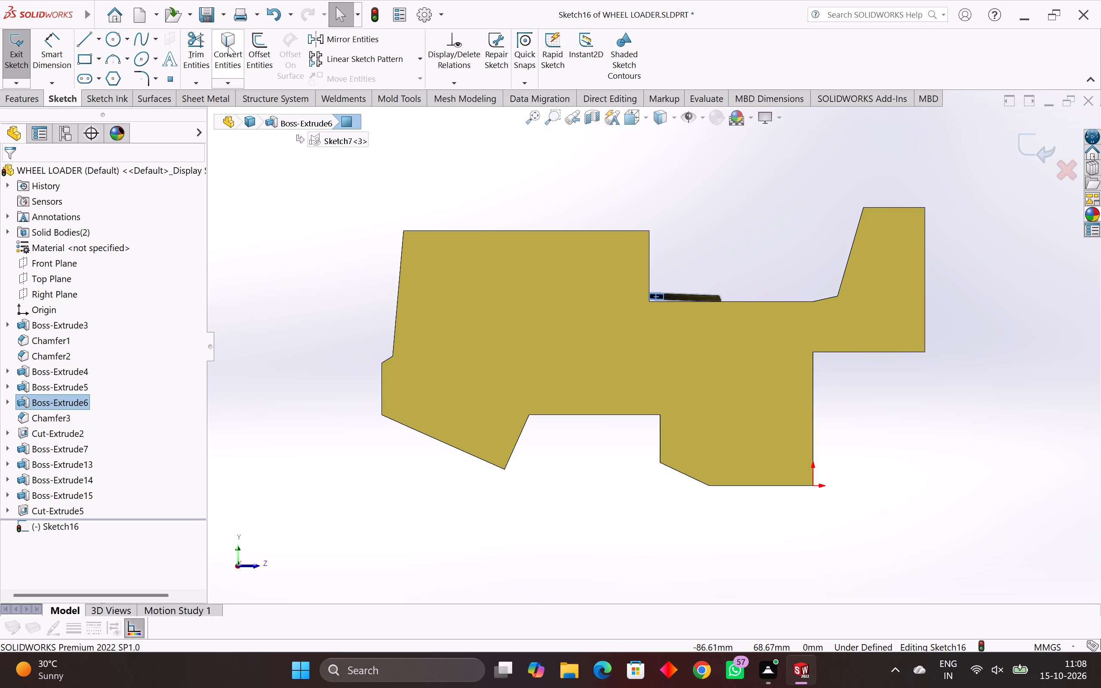
scroll(591, 291, "up", 4)
scroll(753, 344, "up", 4)
scroll(717, 307, "up", 4)
middle_click_drag(684, 289, 681, 289)
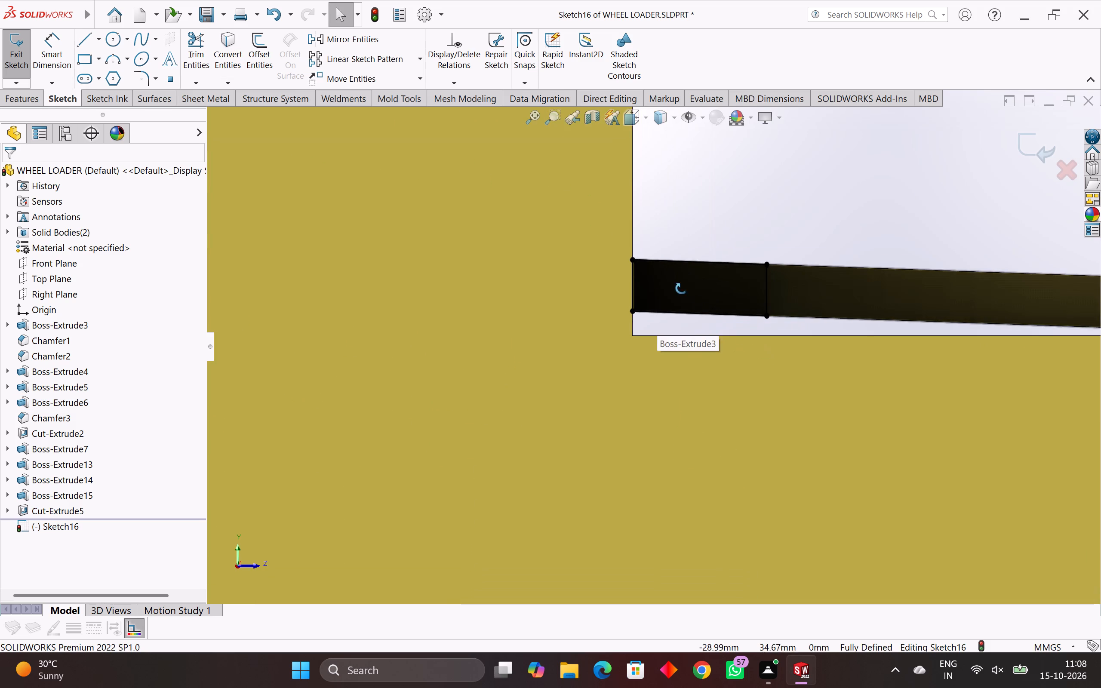
middle_click_drag(681, 289, 619, 395)
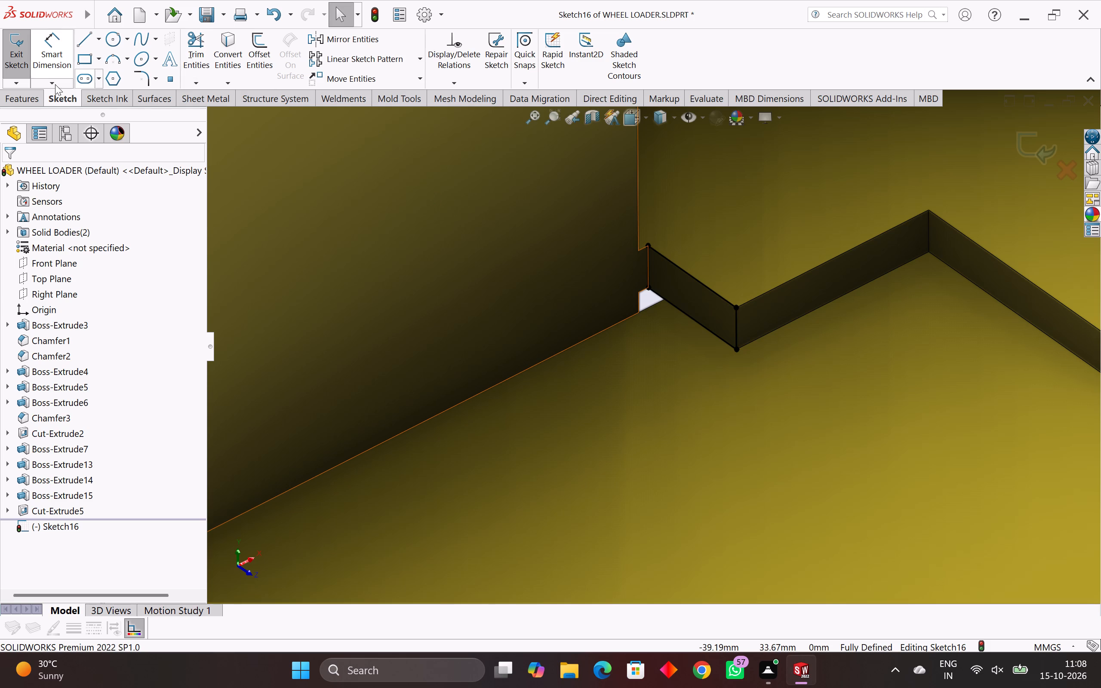
Extrude the converted face outline Up To Surface, ending on the rear block's recessed side face, with the result merged.
left_click(19, 96)
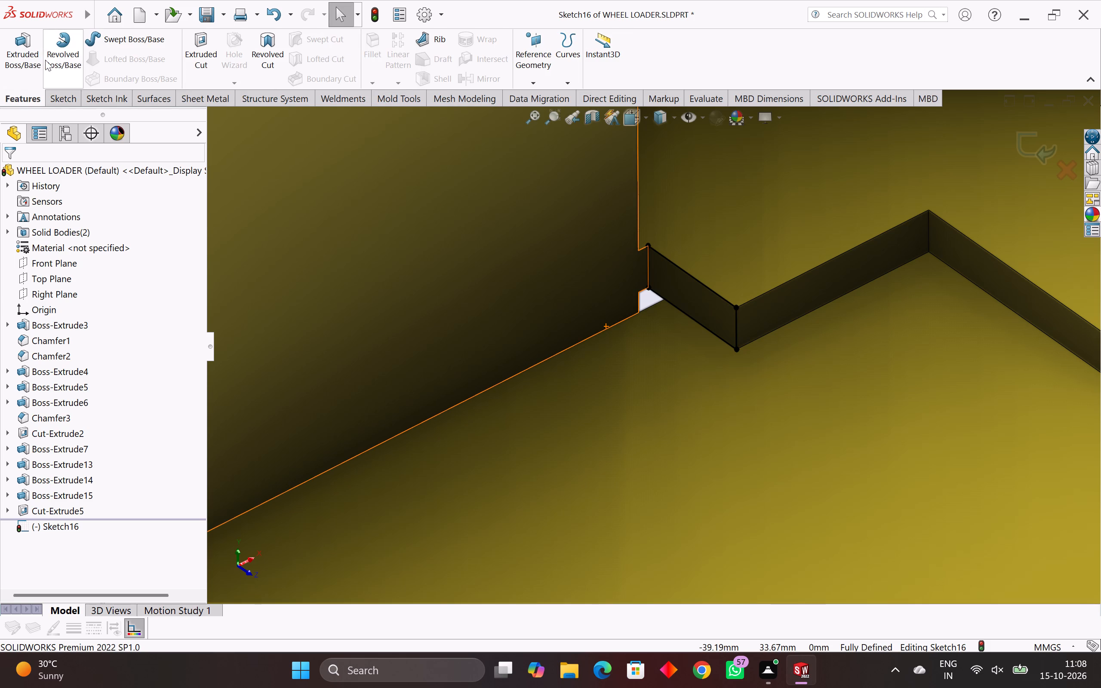
left_click(29, 46)
middle_click_drag(647, 320, 592, 449)
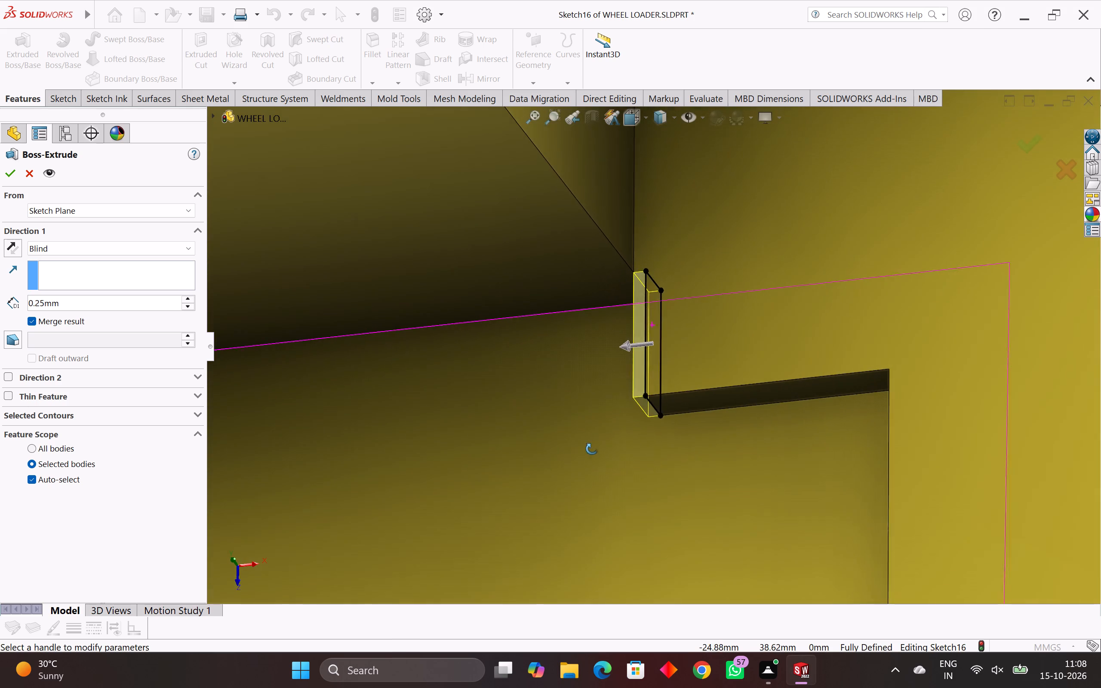
middle_click_drag(592, 449, 601, 550)
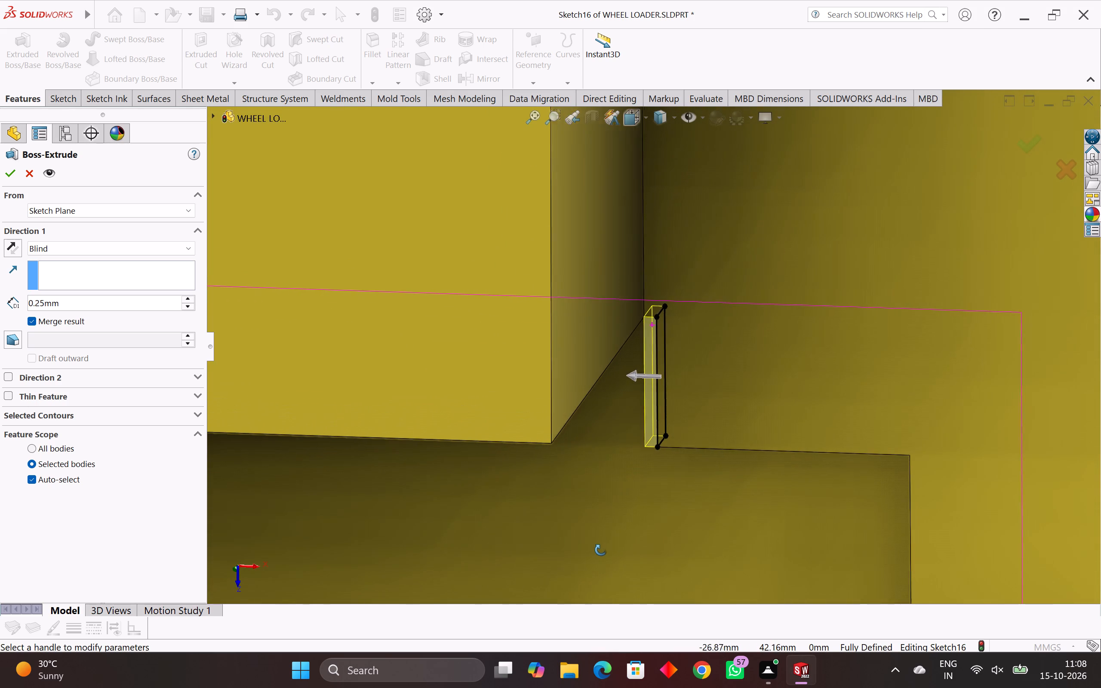
middle_click_drag(601, 550, 600, 550)
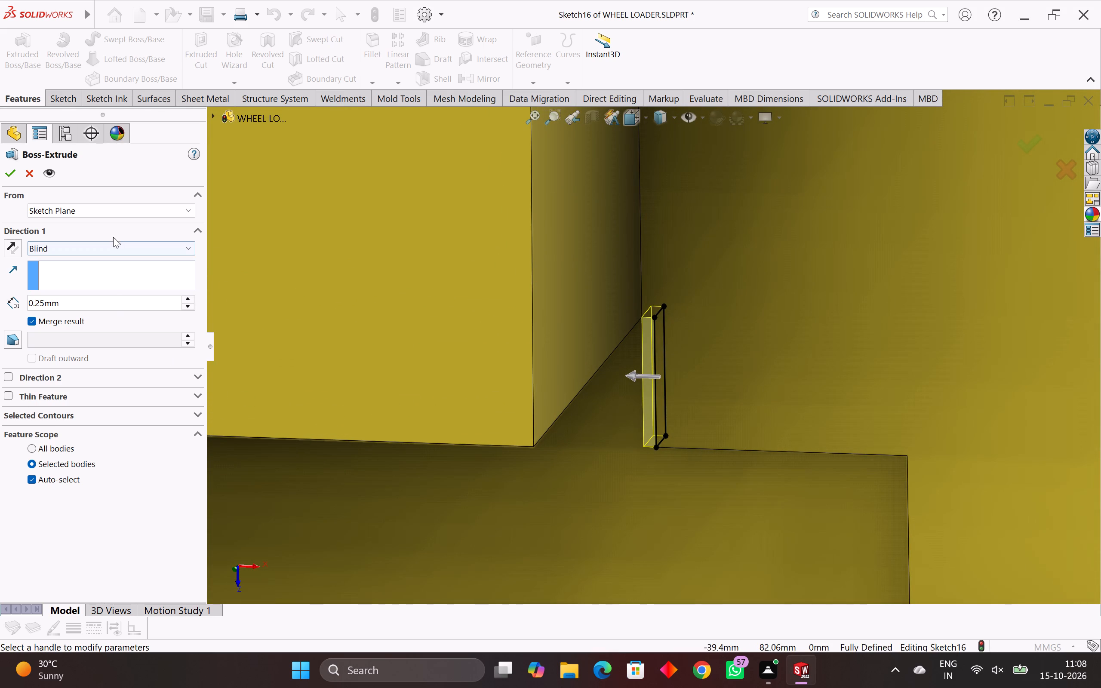
left_click(124, 256)
left_click(127, 255)
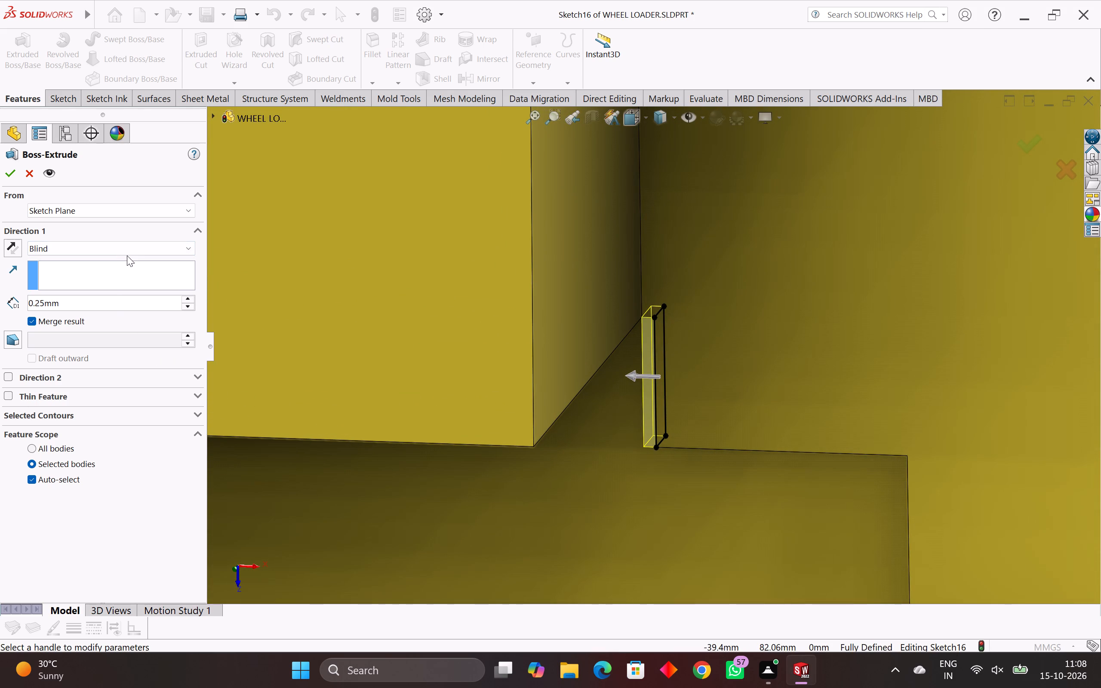
left_click(137, 253)
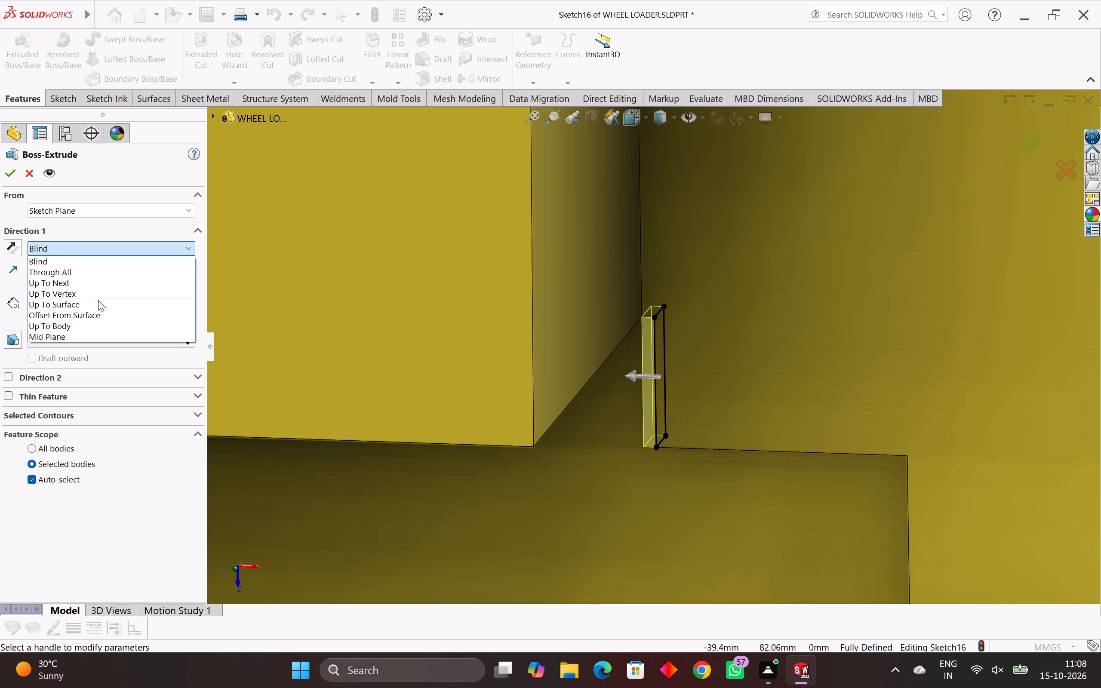
left_click(97, 300)
scroll(453, 332, "down", 2)
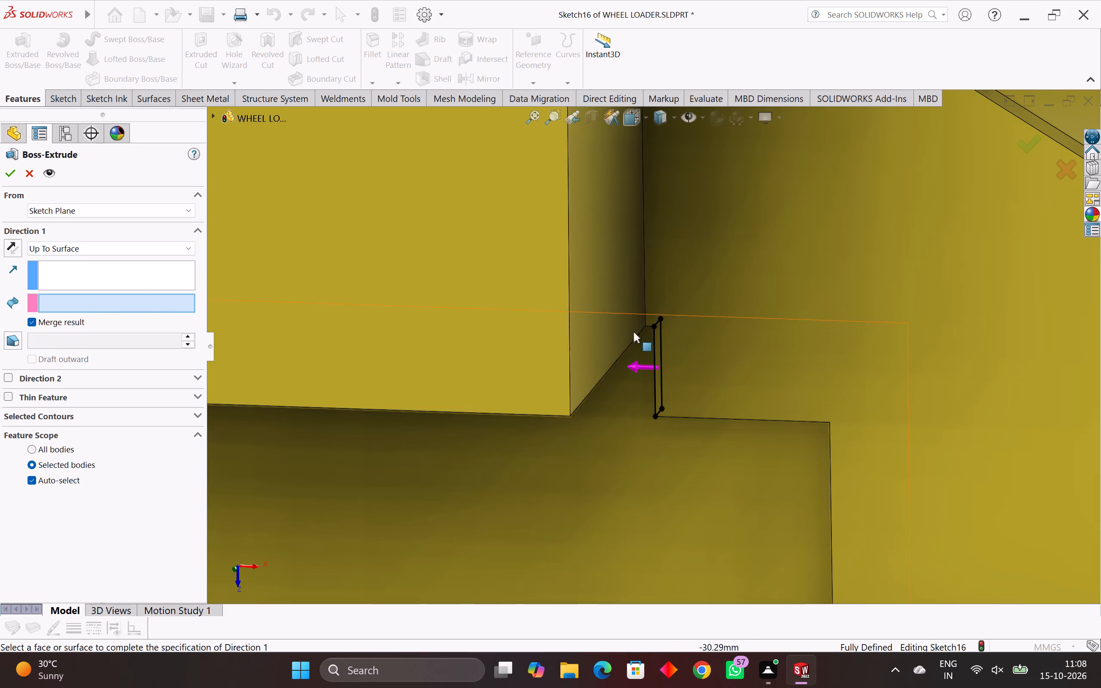
middle_click_drag(608, 307, 590, 295)
left_click(587, 291)
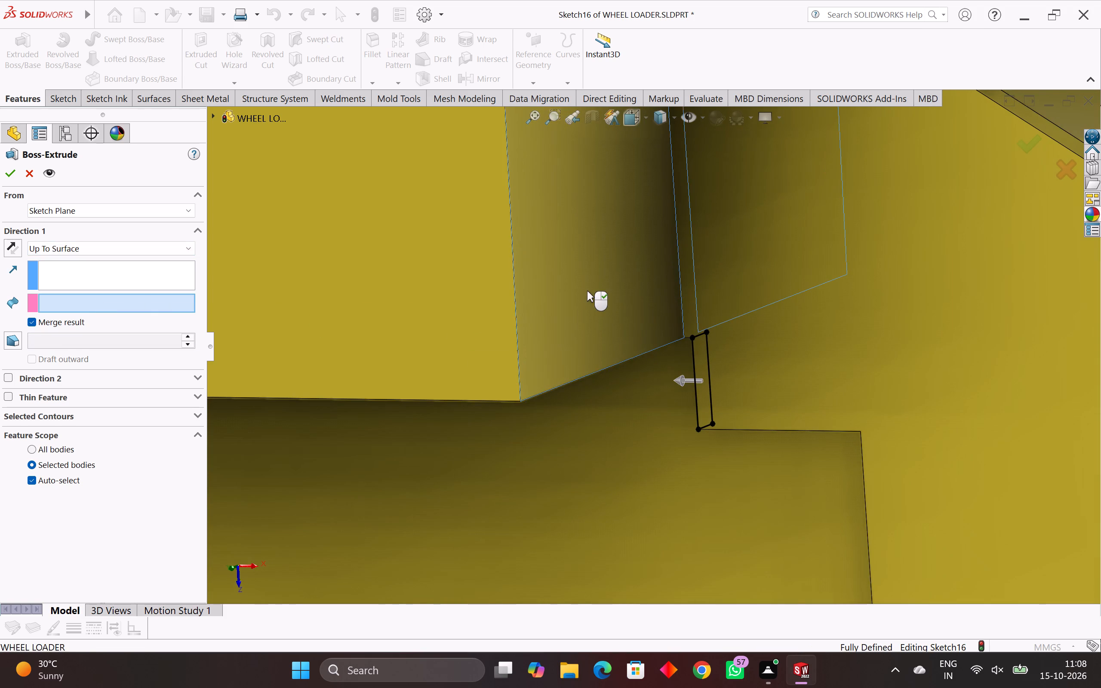
middle_click_drag(621, 430, 644, 448)
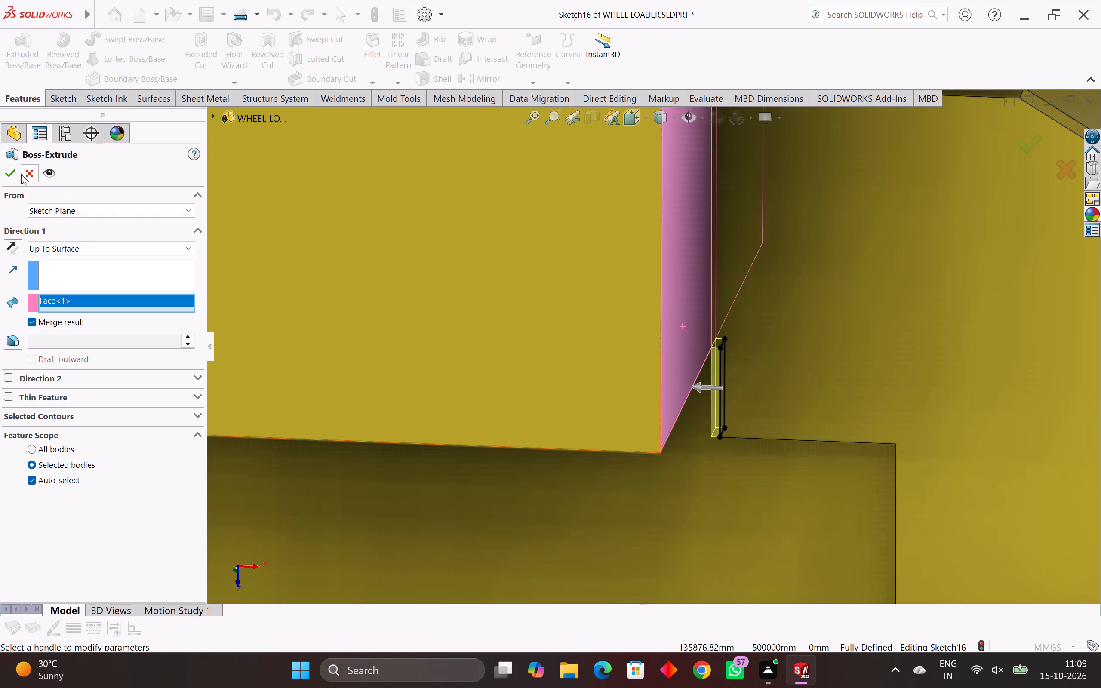
left_click(12, 169)
Examine the filled joint between the stepped side plate and the rear block, and the overall body from several sides.
scroll(661, 371, "down", 1)
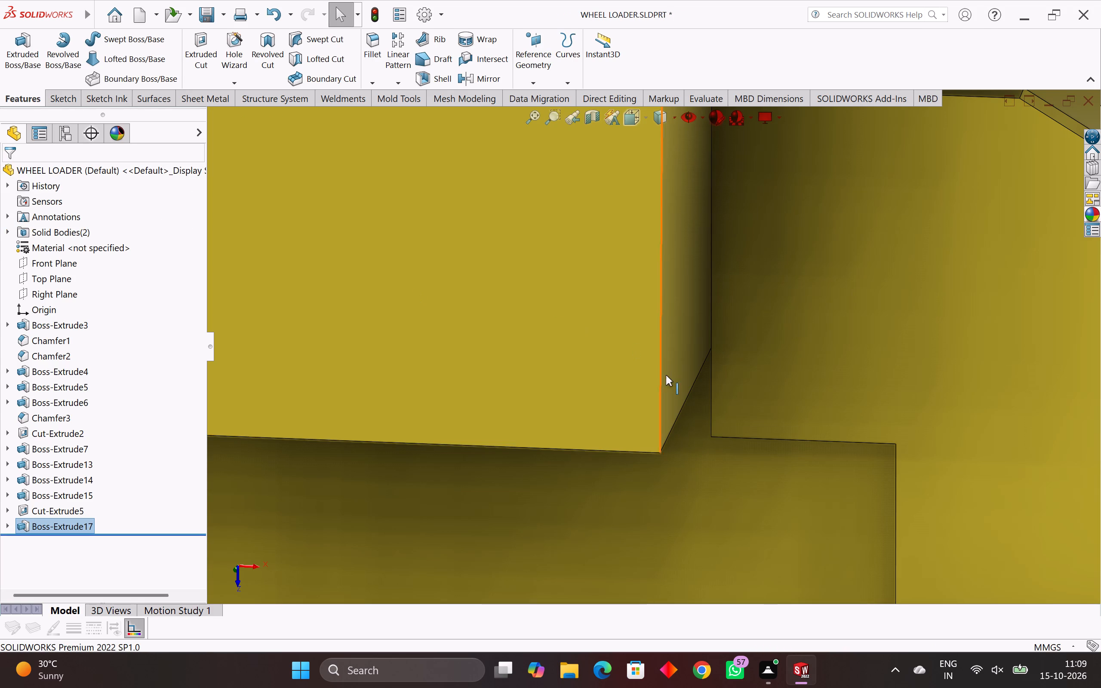
scroll(666, 375, "down", 1)
middle_click_drag(666, 376, 698, 248)
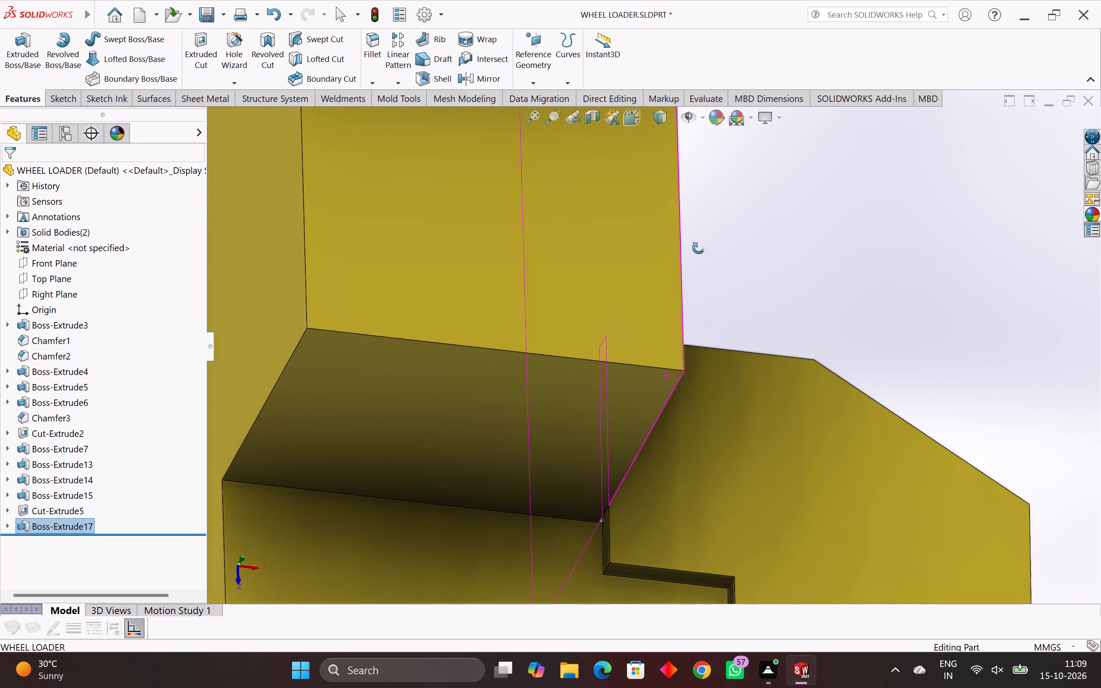
middle_click_drag(698, 248, 661, 207)
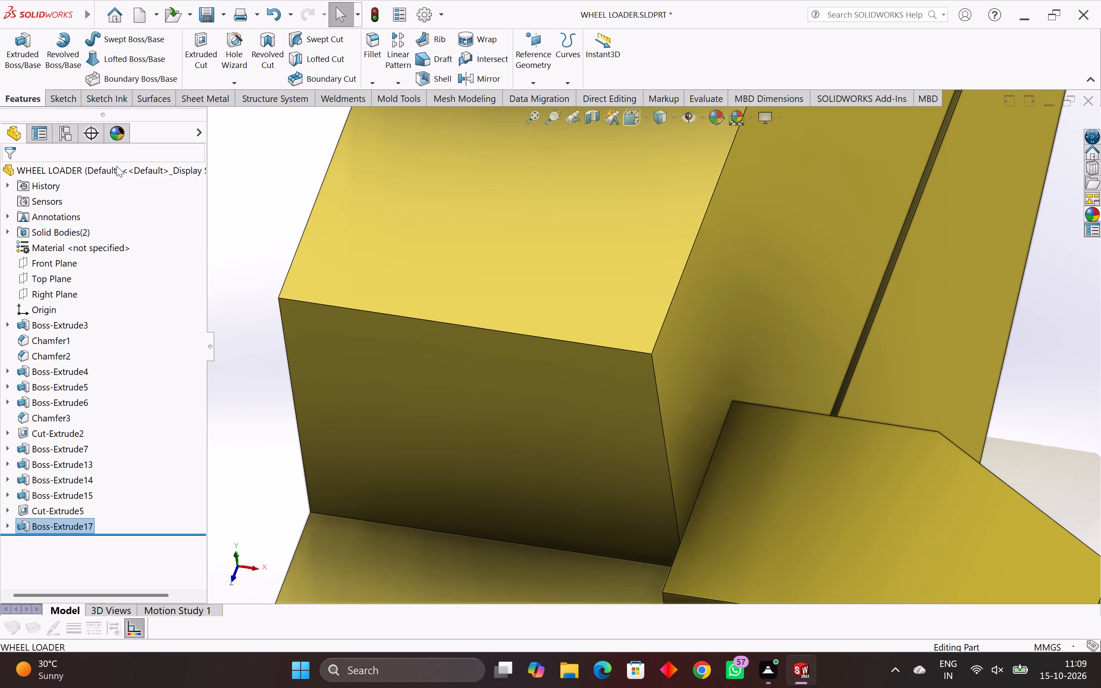
scroll(393, 286, "down", 1)
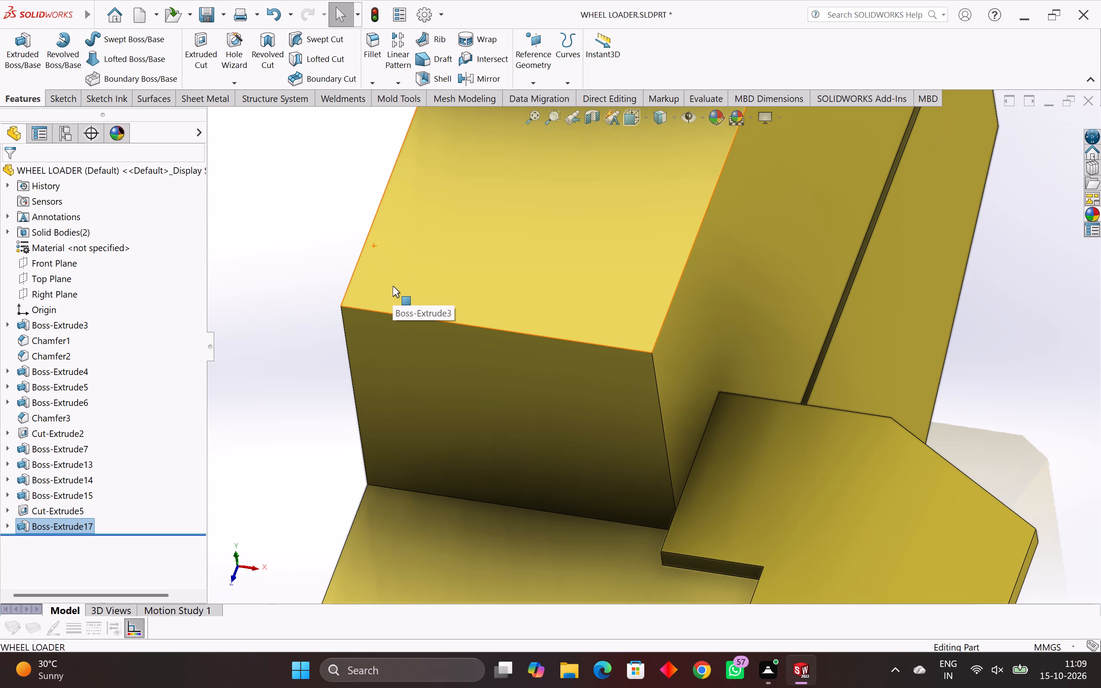
scroll(545, 340, "down", 5)
scroll(749, 379, "down", 3)
middle_click_drag(746, 384, 610, 501)
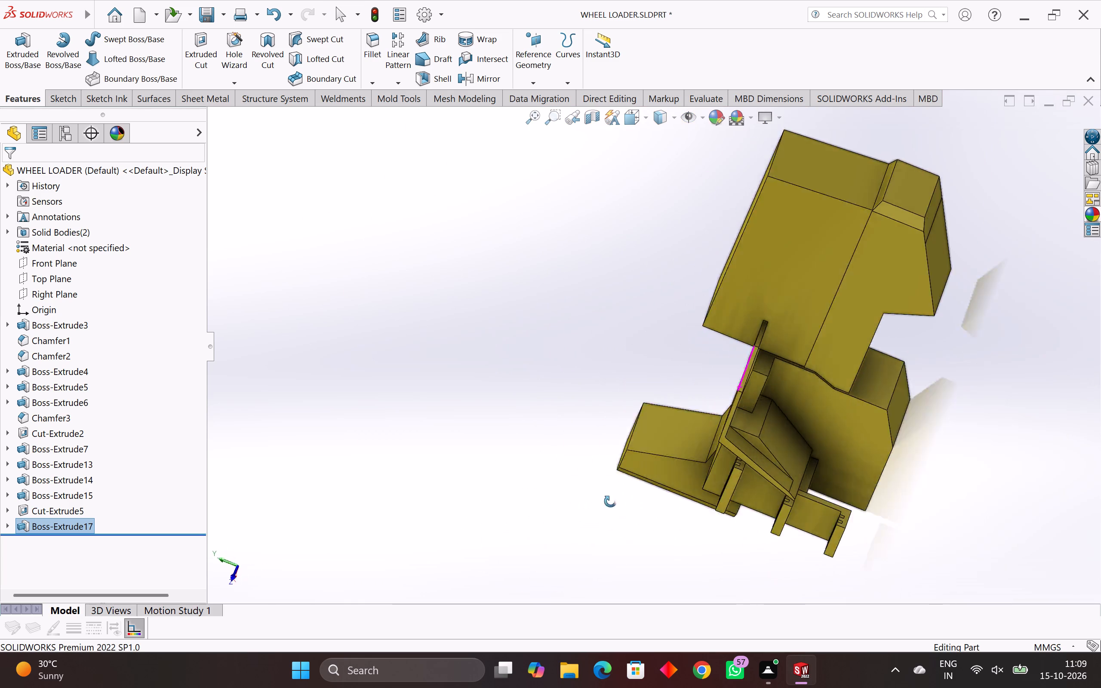
middle_click_drag(610, 501, 657, 557)
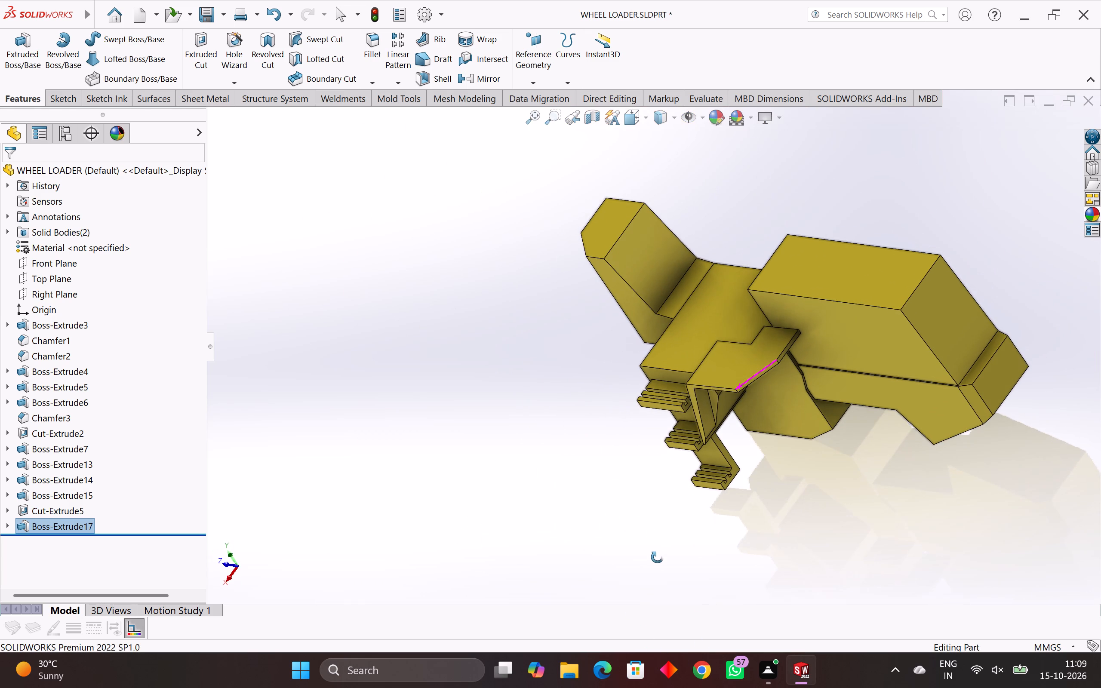
middle_click_drag(657, 557, 657, 558)
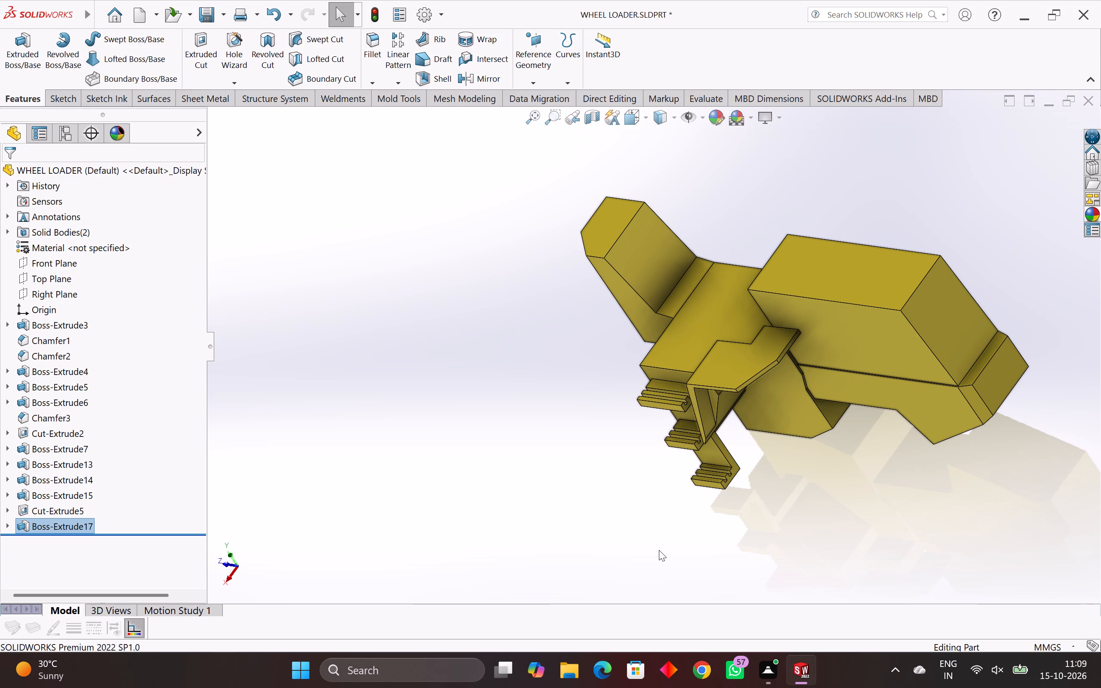
scroll(640, 528, "down", 3)
middle_click_drag(786, 429, 766, 423)
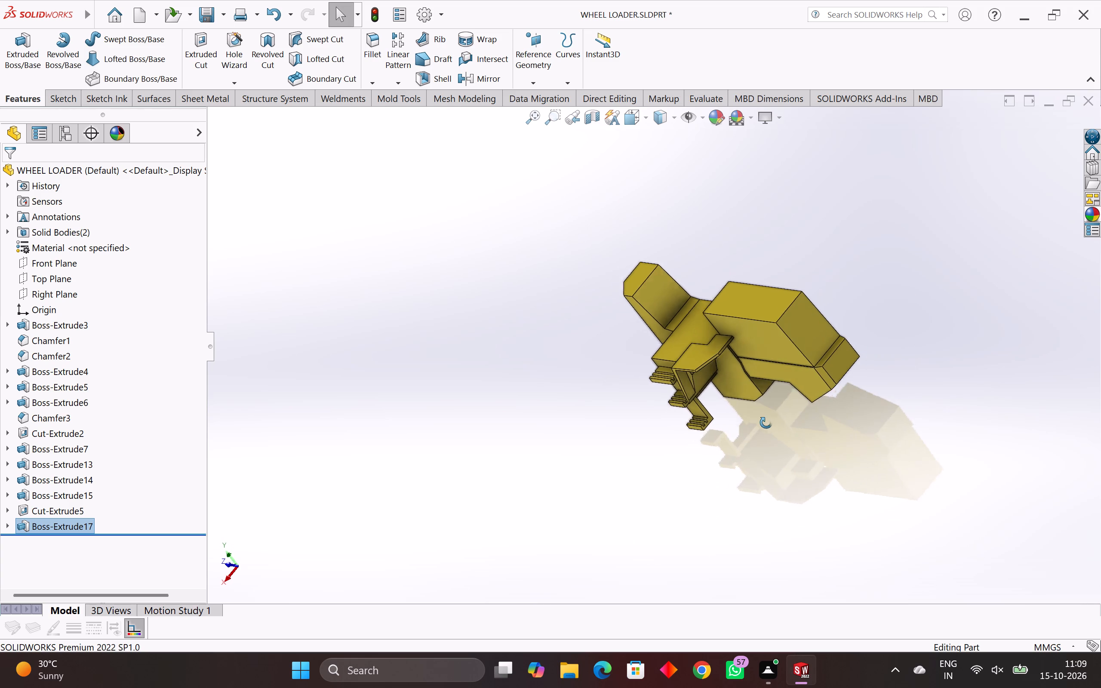
middle_click_drag(766, 423, 753, 458)
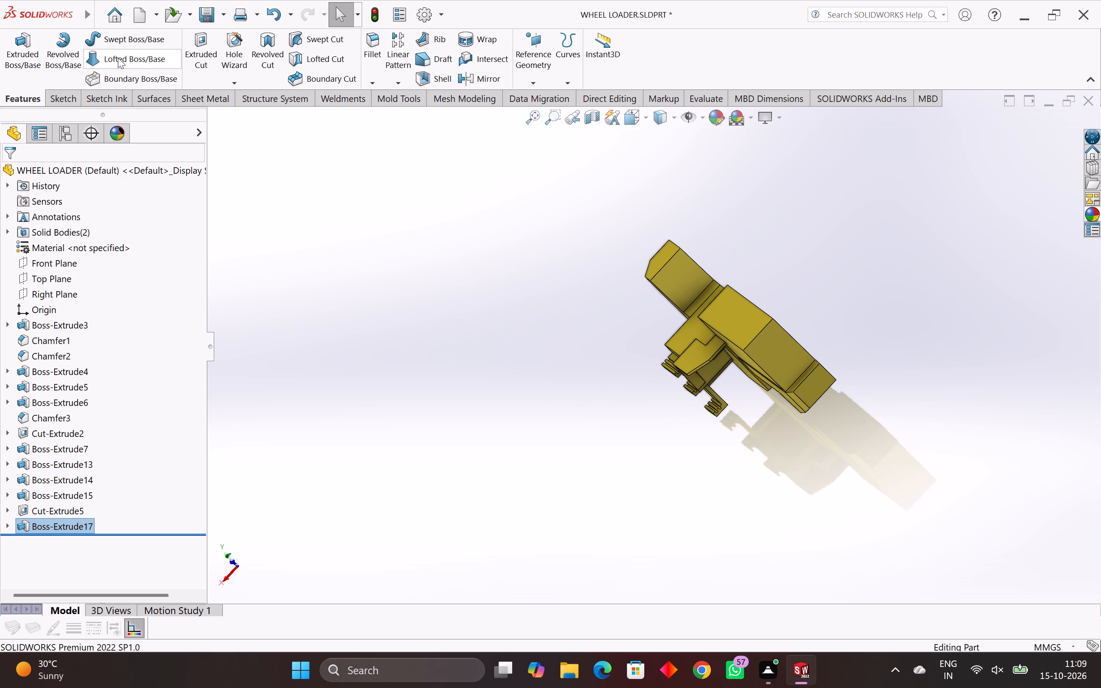
Apply a 6.50° tapered step draft, using the rear block's recessed side face as pull direction and the ledge's outer edge as parting line.
left_click(441, 63)
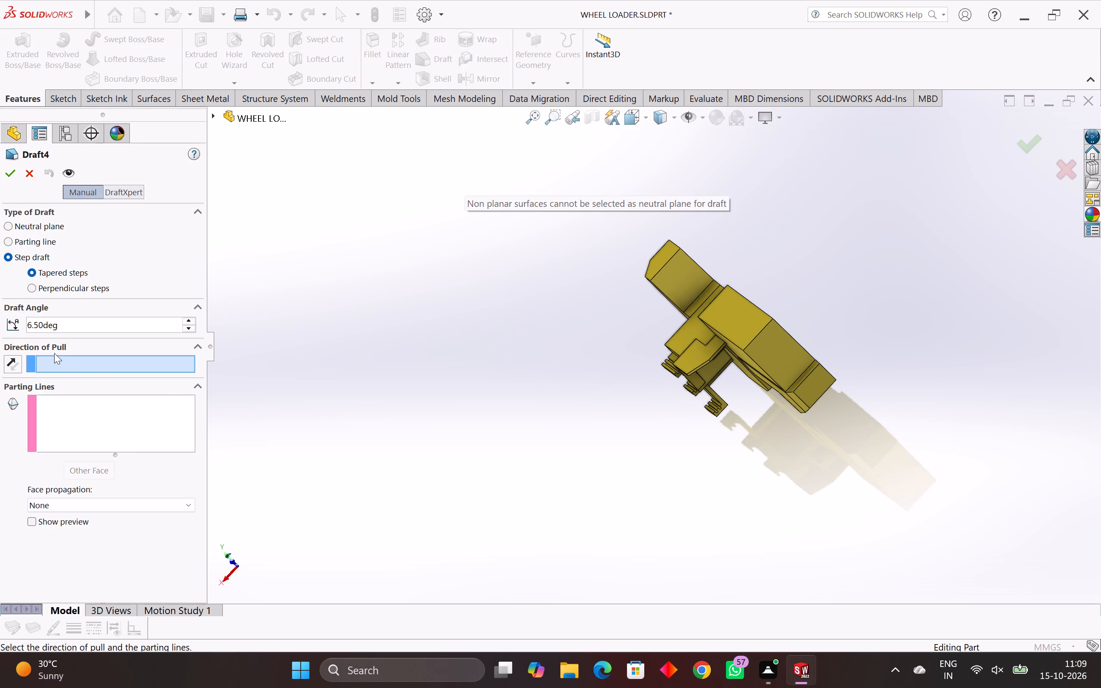
middle_click_drag(678, 366, 733, 334)
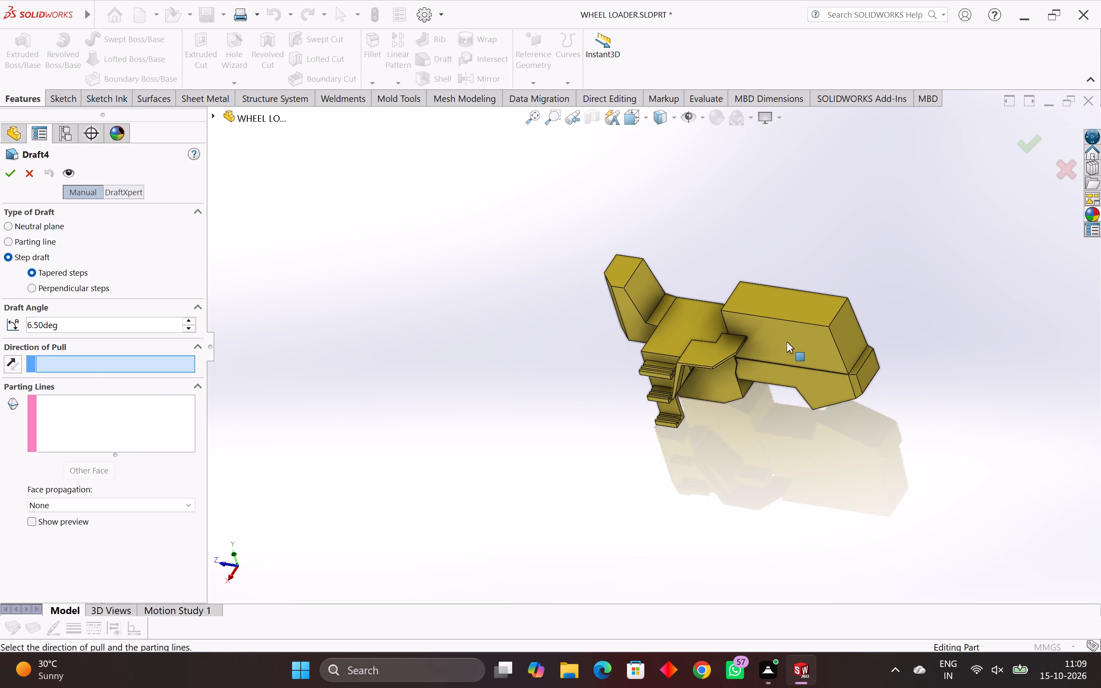
scroll(791, 344, "up", 5)
left_click(791, 344)
middle_click_drag(803, 412, 801, 413)
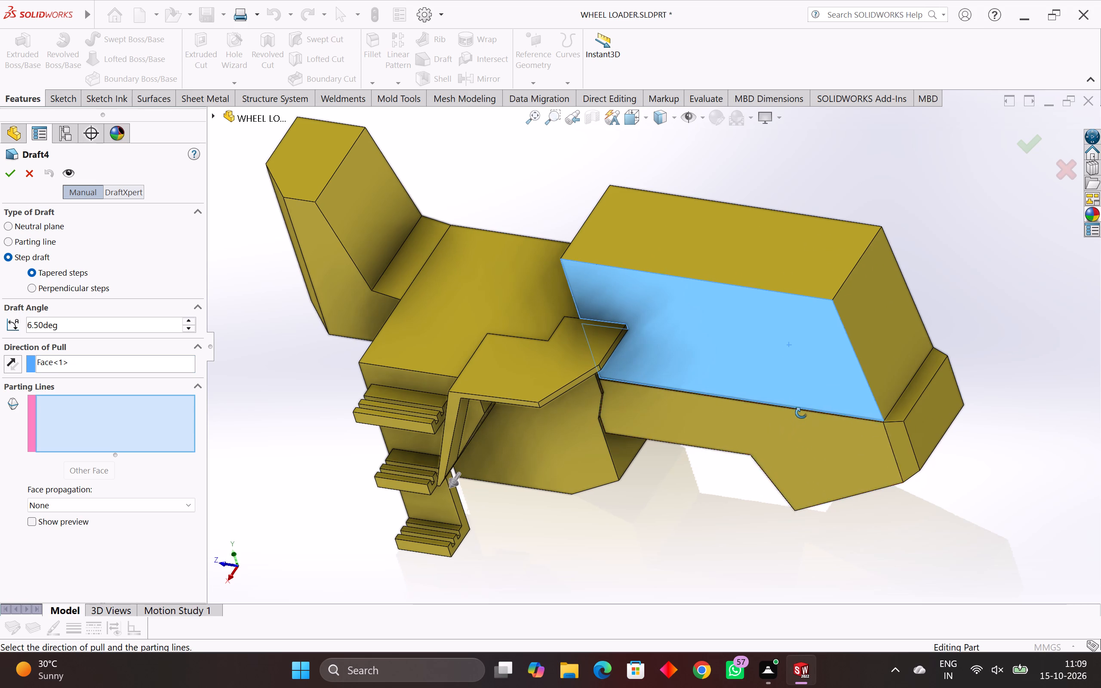
middle_click_drag(801, 413, 792, 436)
scroll(792, 436, "up", 7)
middle_click_drag(791, 408, 778, 424)
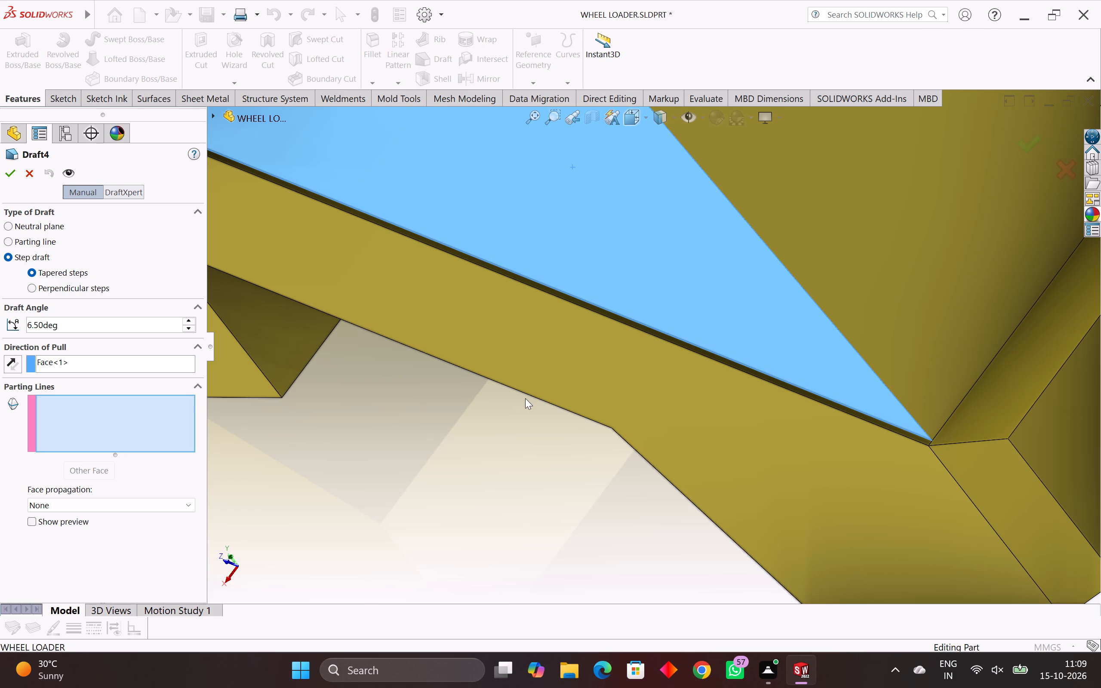
middle_click_drag(577, 398, 577, 438)
scroll(627, 402, "up", 2)
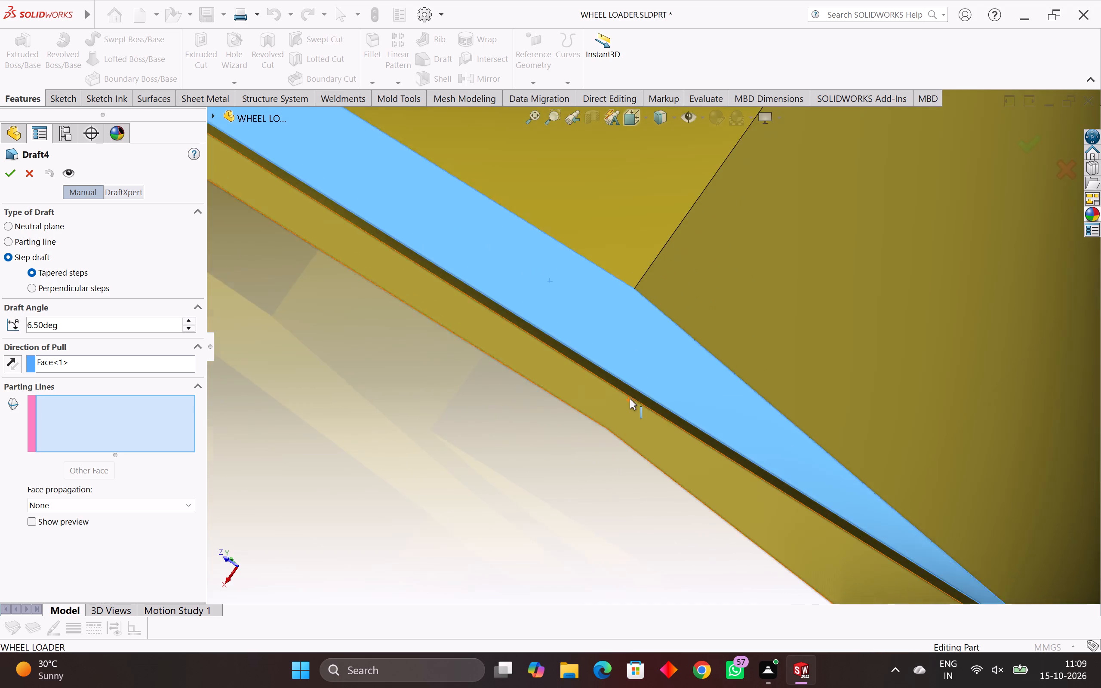
scroll(630, 399, "up", 8)
left_click(635, 391)
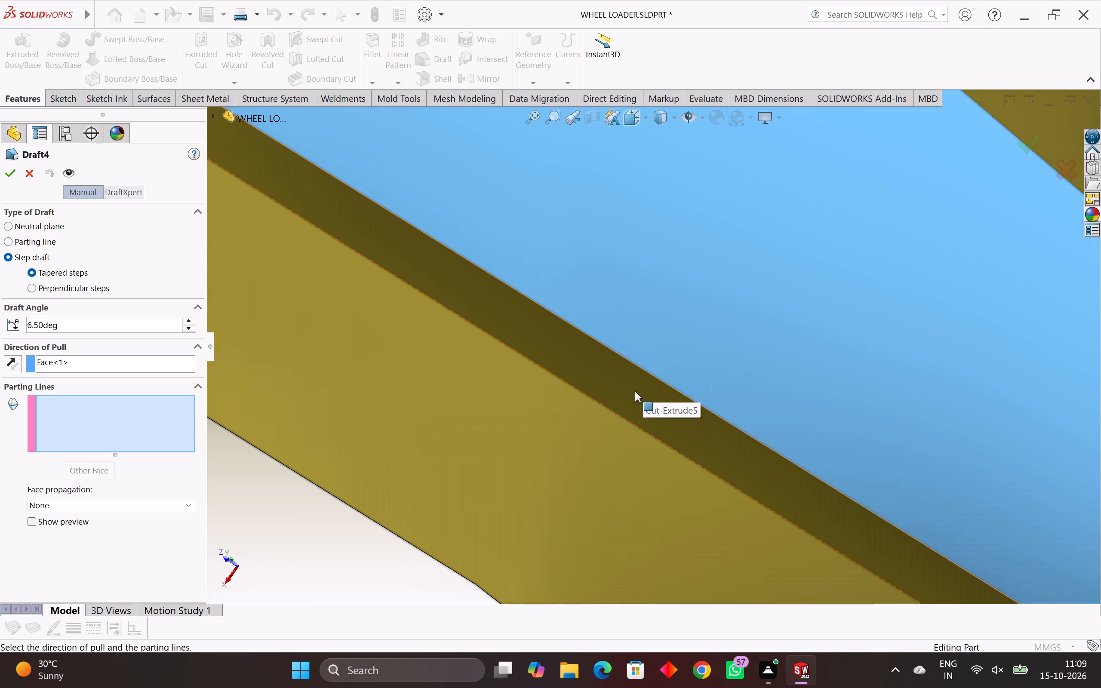
left_click(632, 393)
triple_click(631, 393)
left_click(631, 393)
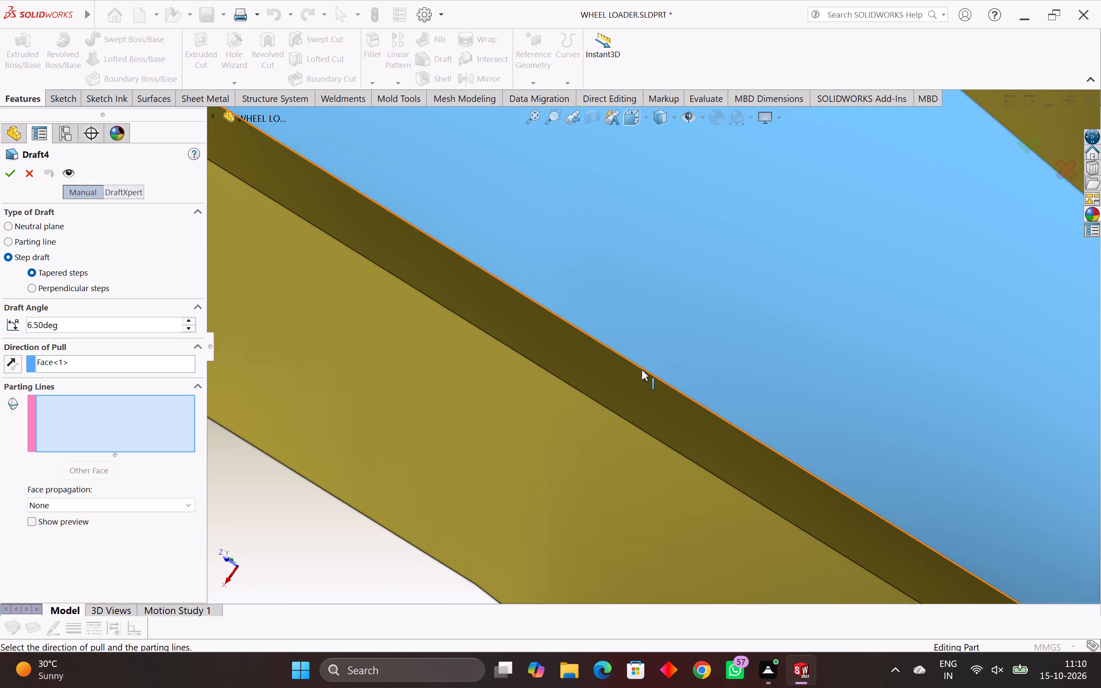
left_click(627, 421)
scroll(627, 421, "down", 3)
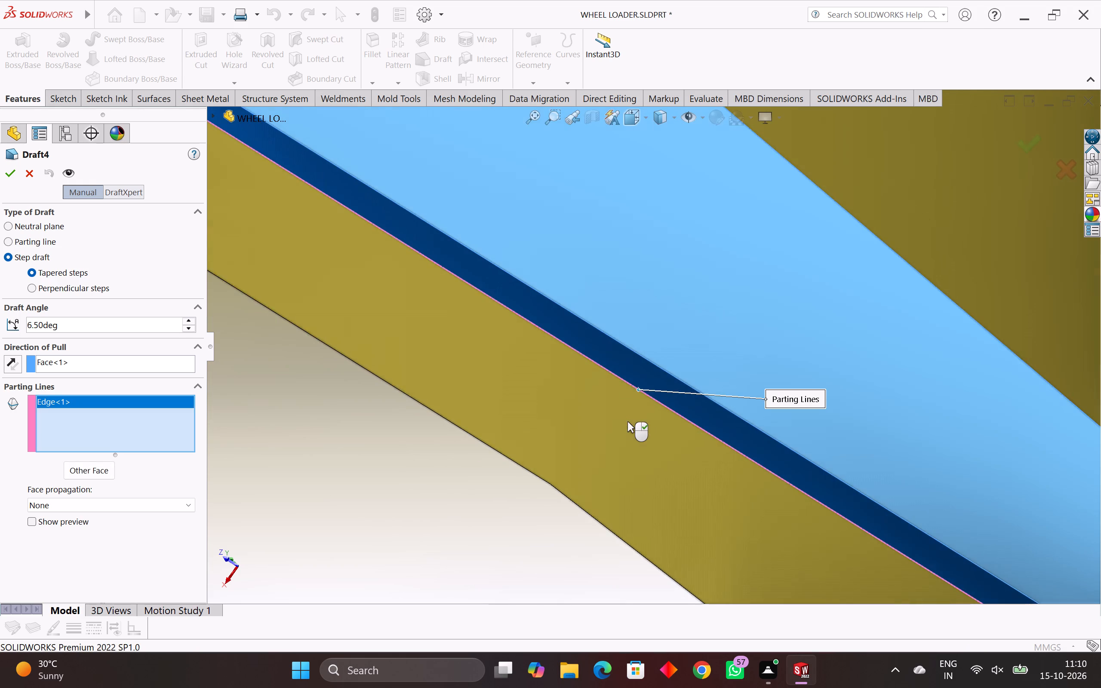
middle_click_drag(624, 421, 615, 431)
scroll(622, 421, "down", 1)
scroll(550, 421, "down", 3)
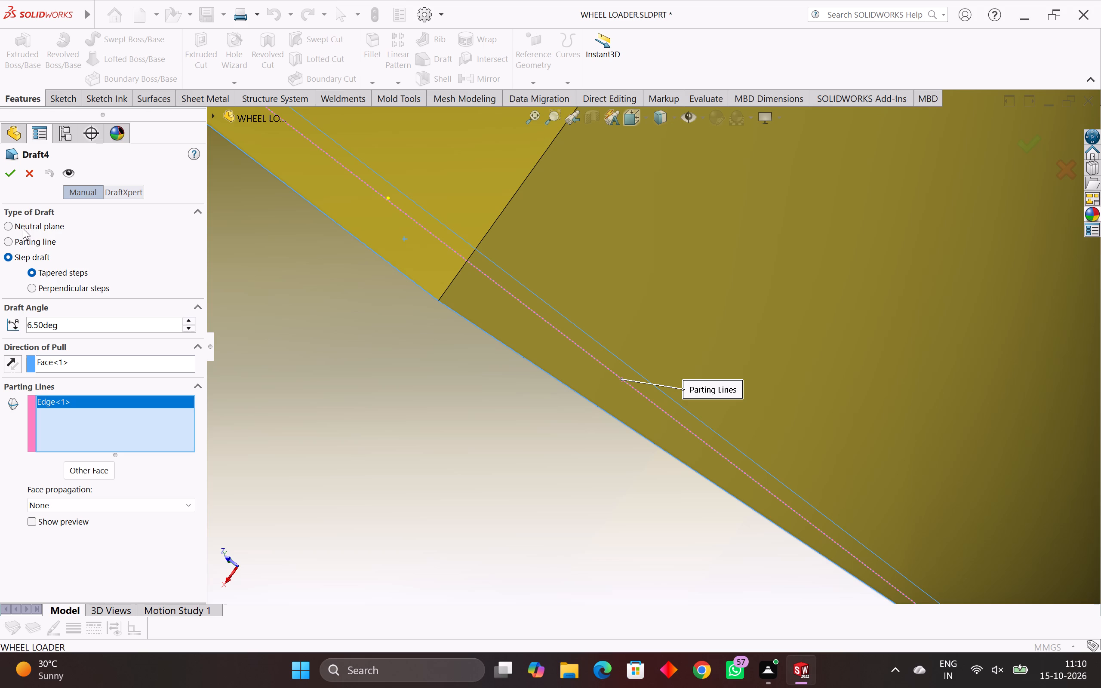
left_click(12, 174)
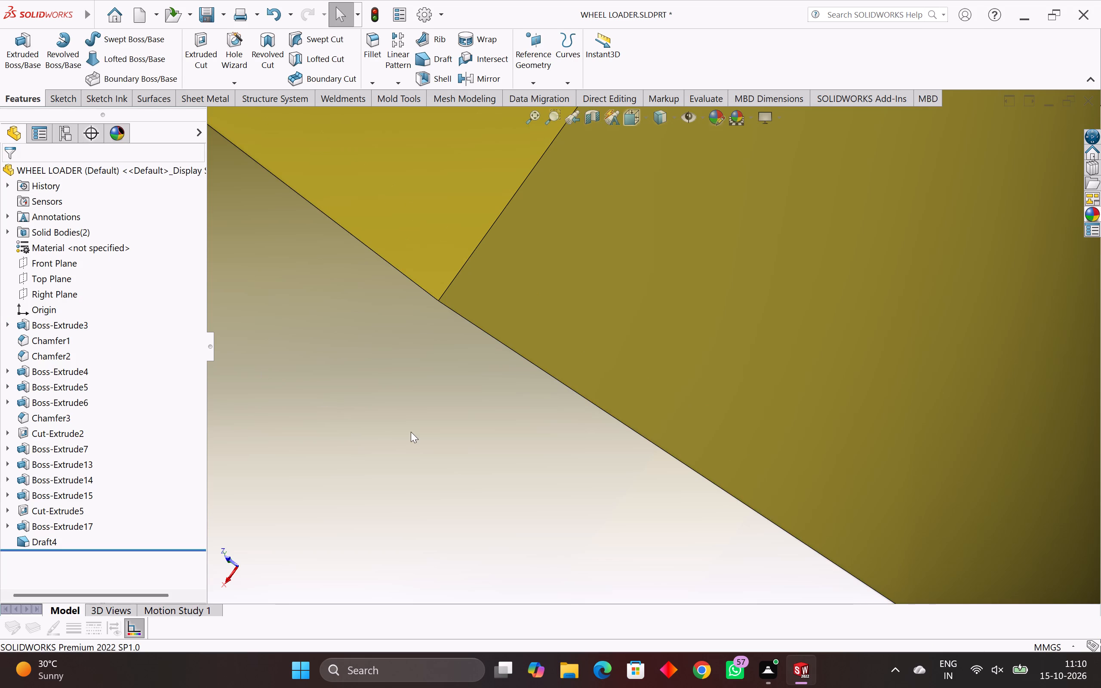
Inspect the drafted ledge along the rear block's side and where it meets the rear chamfered corner.
scroll(411, 432, "down", 3)
middle_click_drag(431, 411, 500, 340)
scroll(500, 341, "down", 1)
scroll(676, 267, "down", 3)
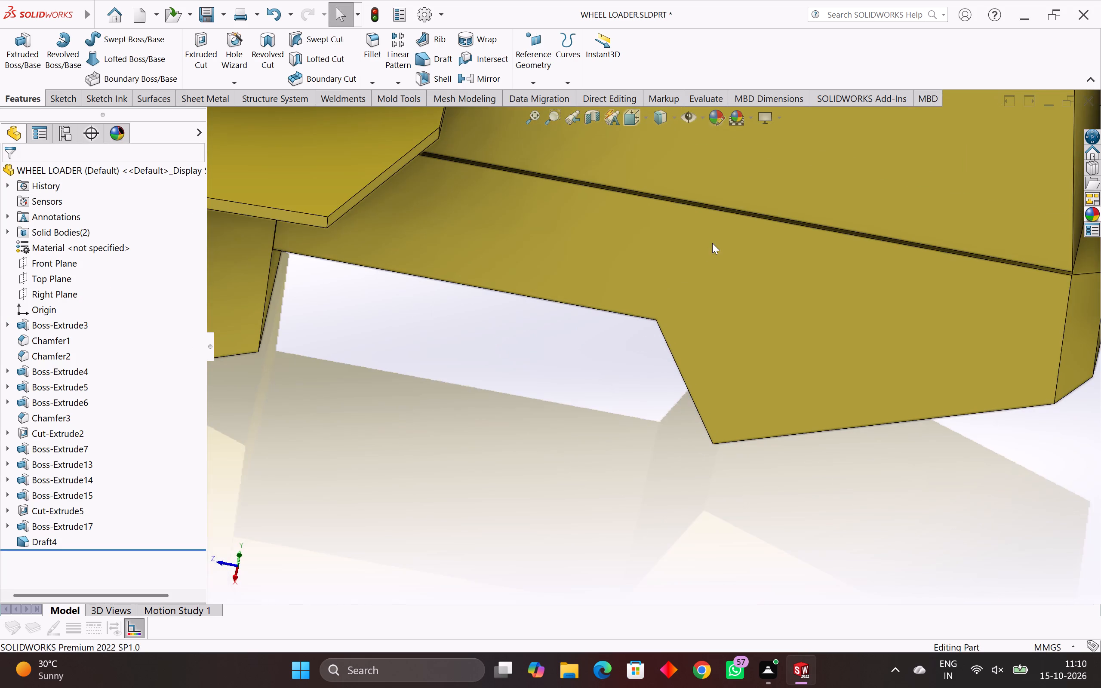
middle_click_drag(712, 243, 623, 222)
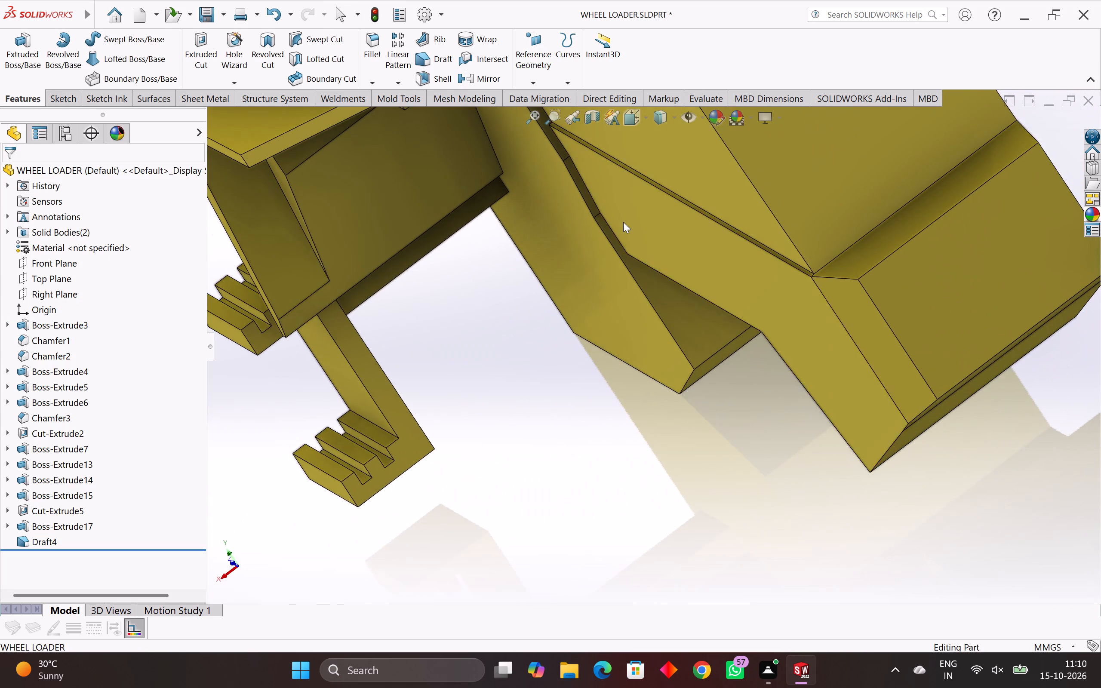
scroll(742, 225, "up", 4)
scroll(778, 305, "up", 5)
middle_click_drag(778, 305, 784, 248)
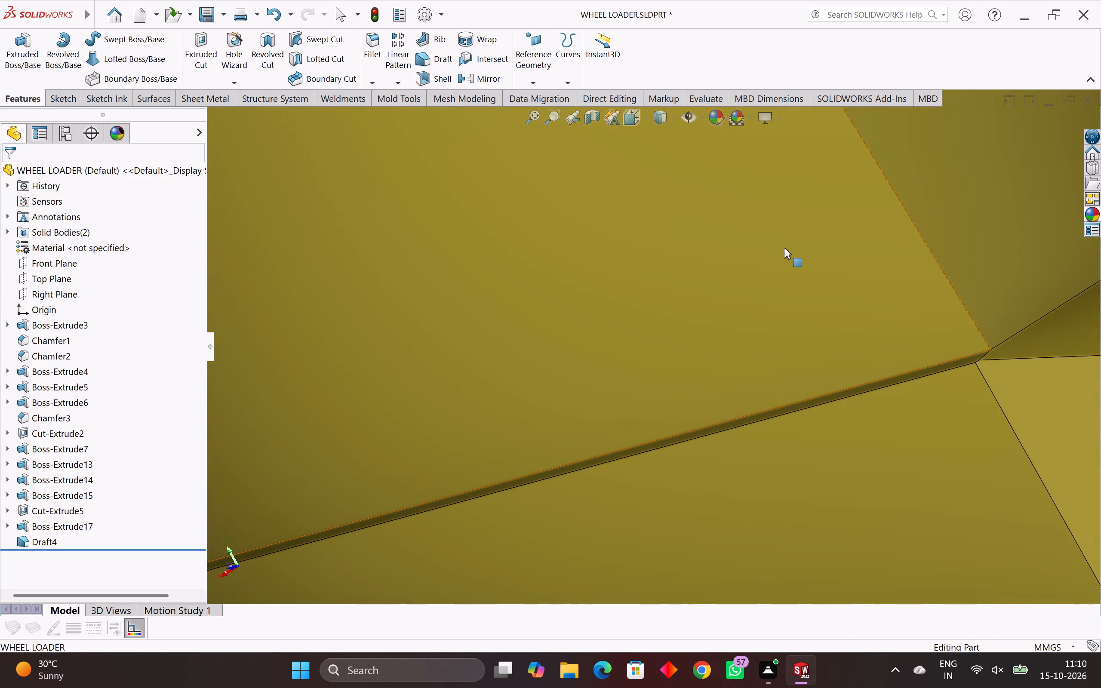
scroll(751, 340, "down", 4)
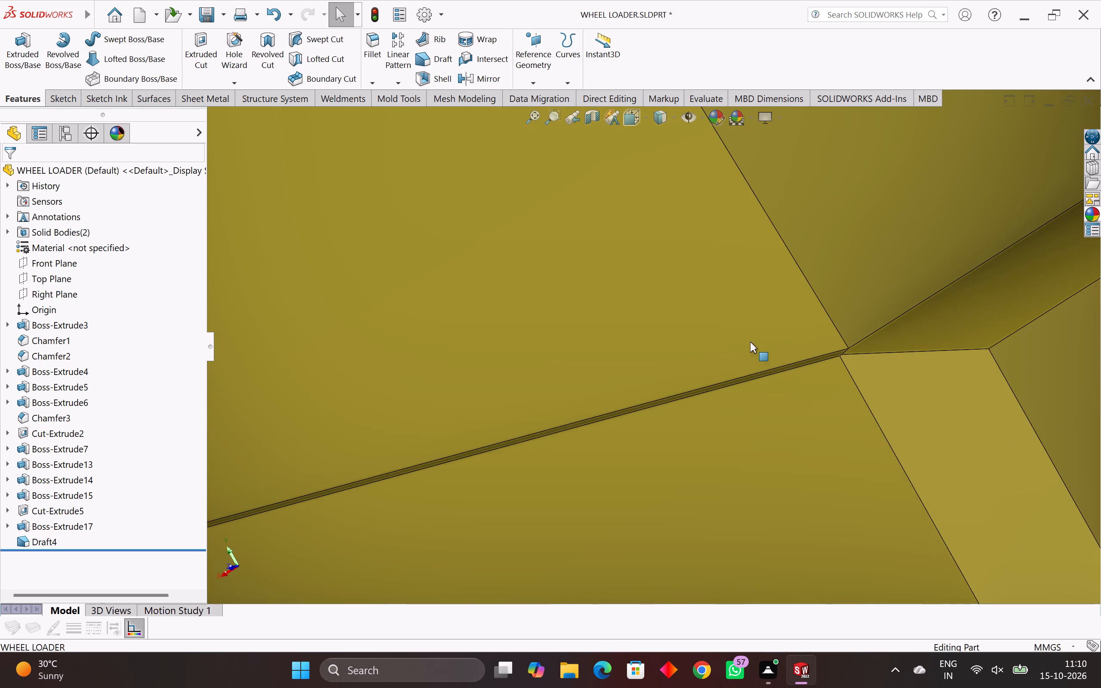
scroll(712, 343, "down", 4)
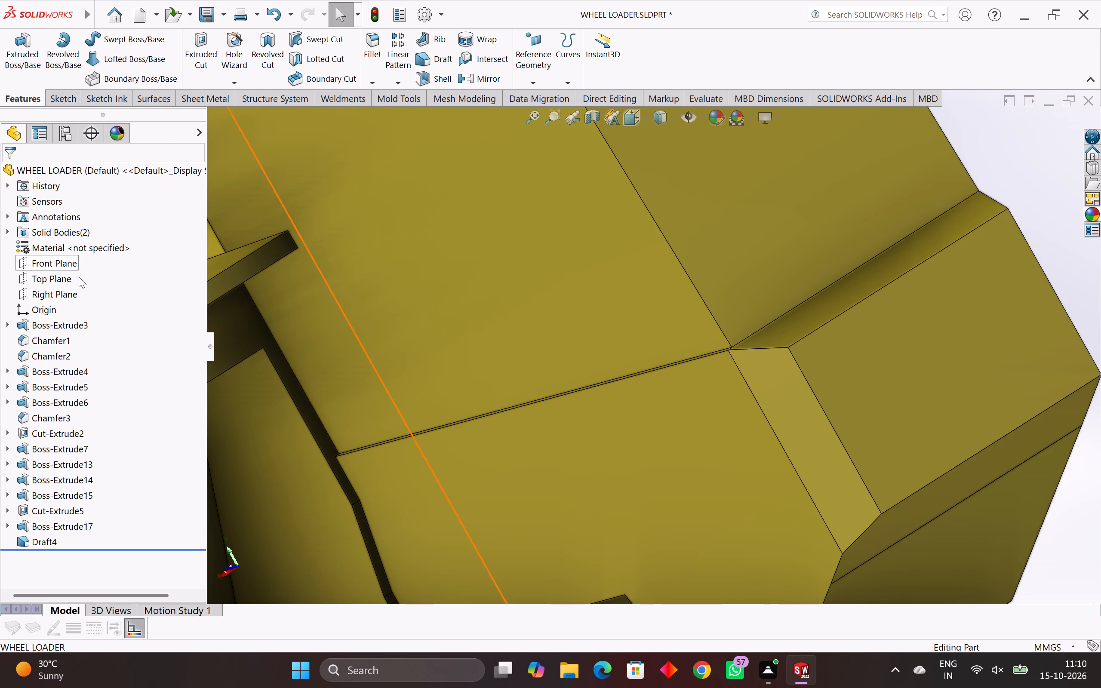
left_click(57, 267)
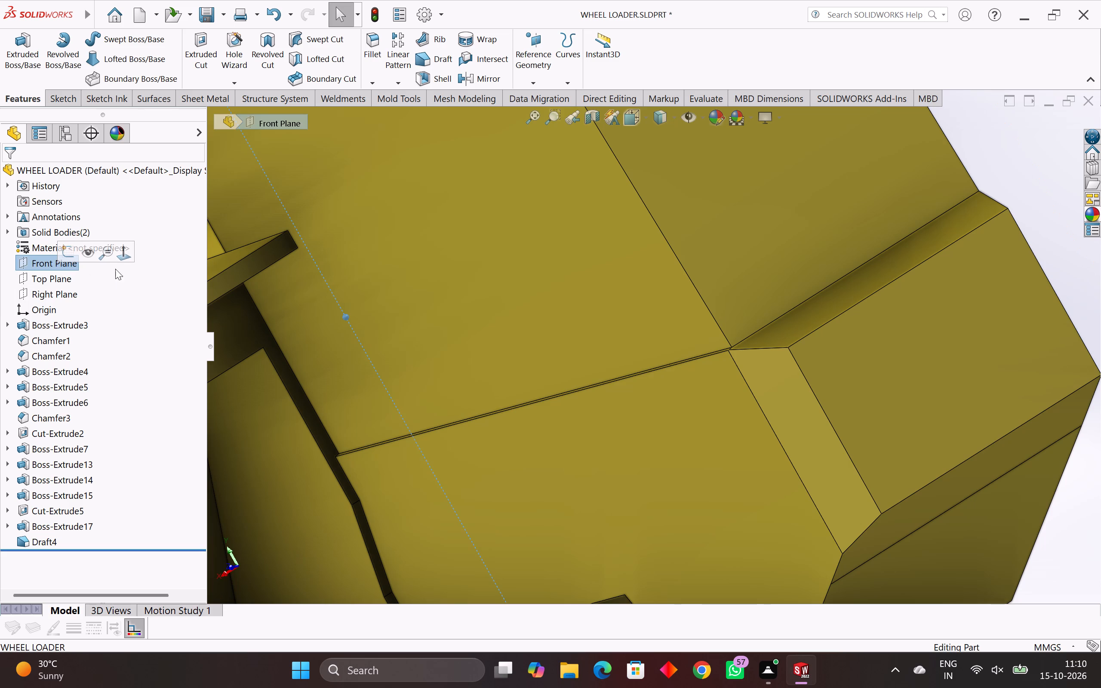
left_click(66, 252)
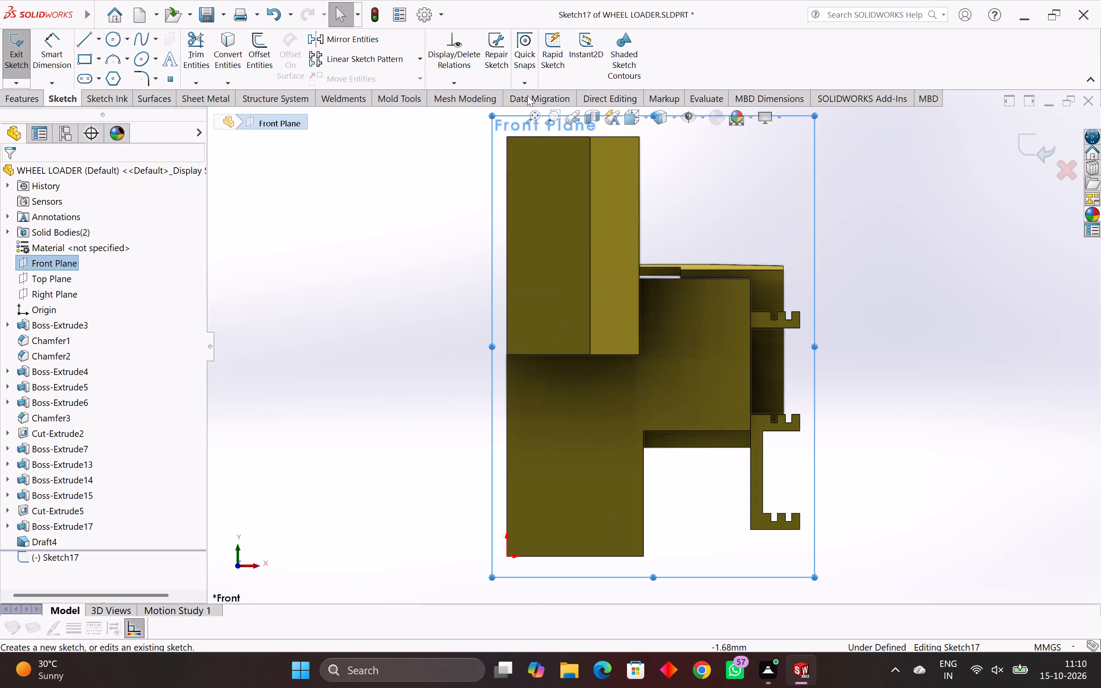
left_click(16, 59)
Create a reference plane offset 64 mm from the Front Plane, with the offset flipped towards the rear block.
left_click(22, 102)
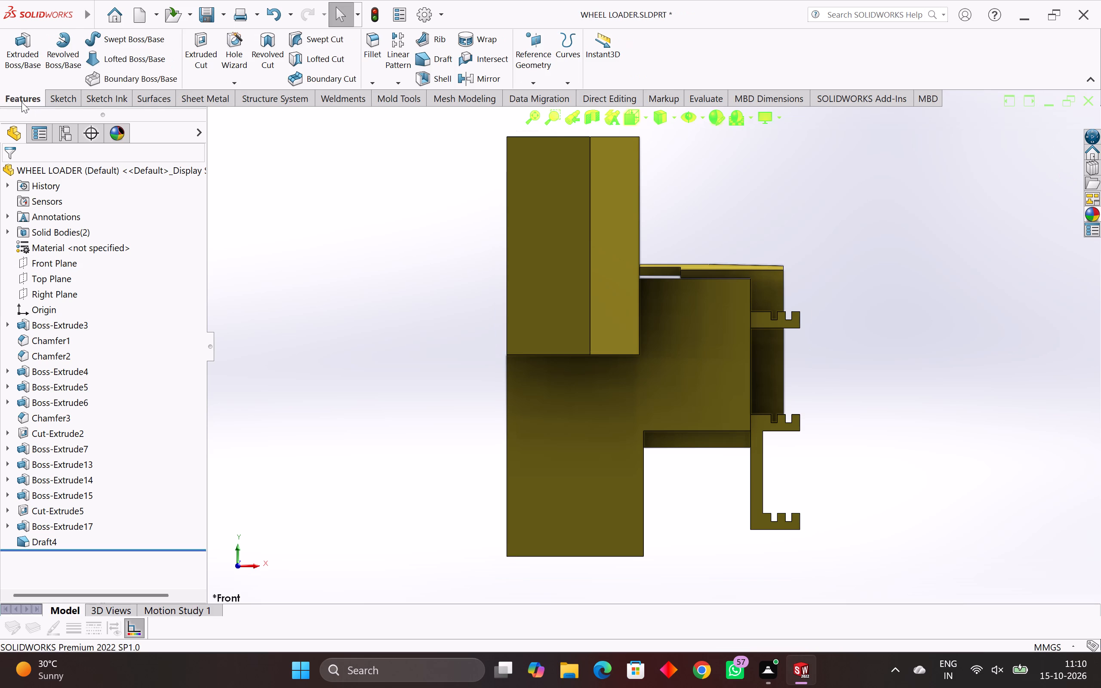
left_click(25, 96)
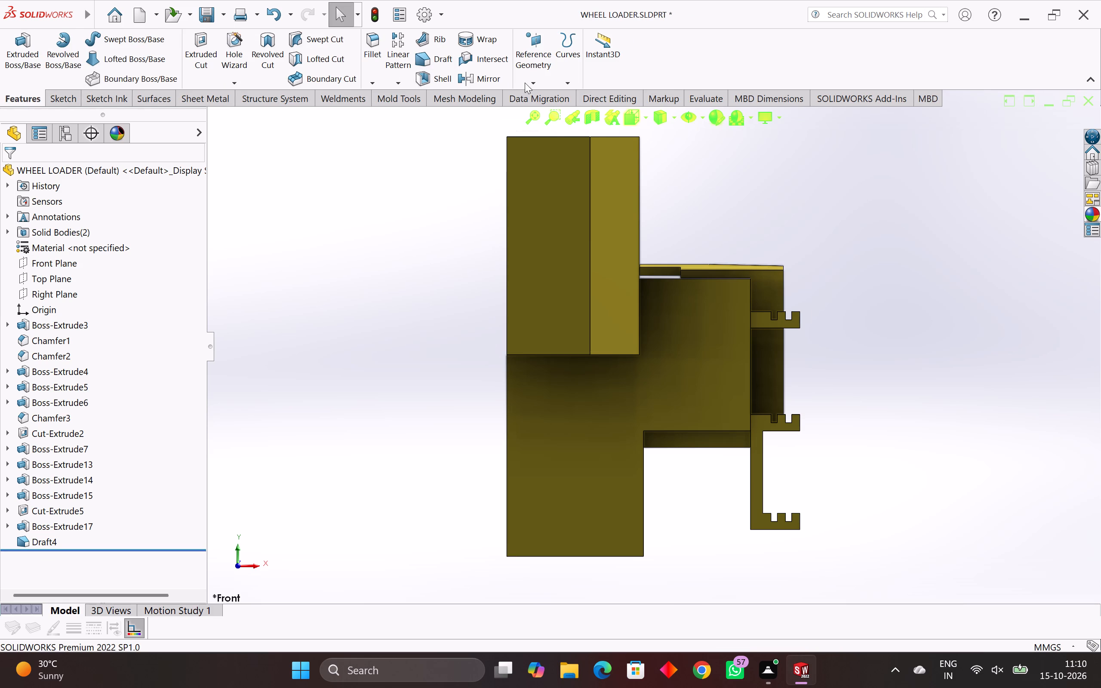
left_click(535, 86)
left_click(543, 99)
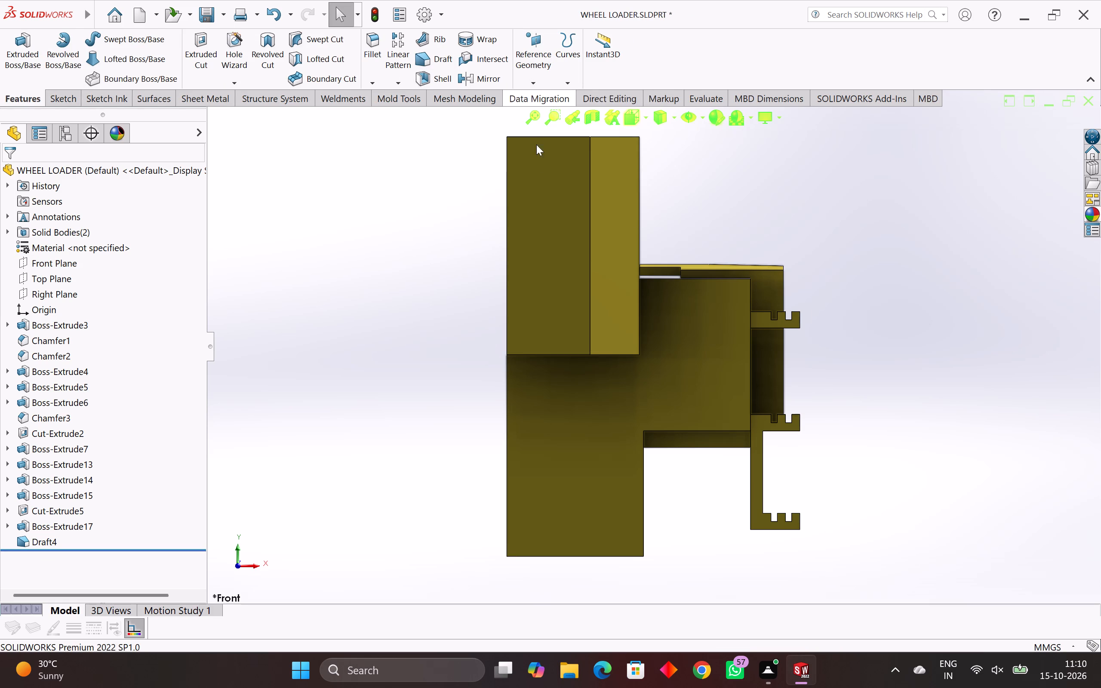
middle_click_drag(552, 212, 501, 242)
scroll(501, 242, "down", 1)
left_click(211, 116)
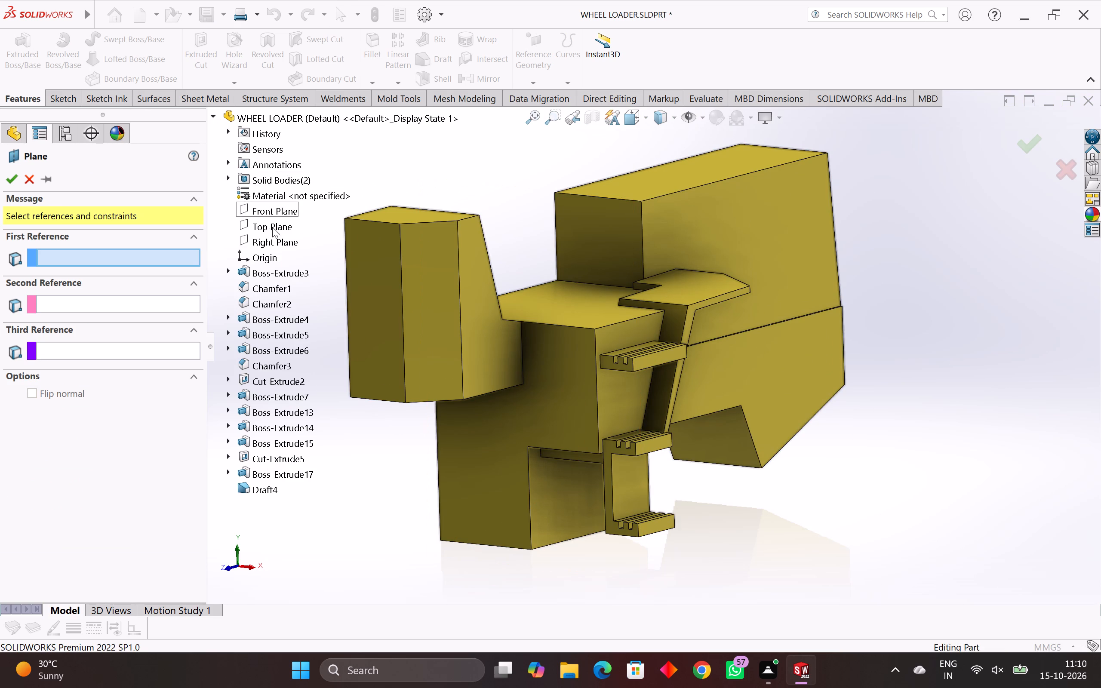
left_click(277, 212)
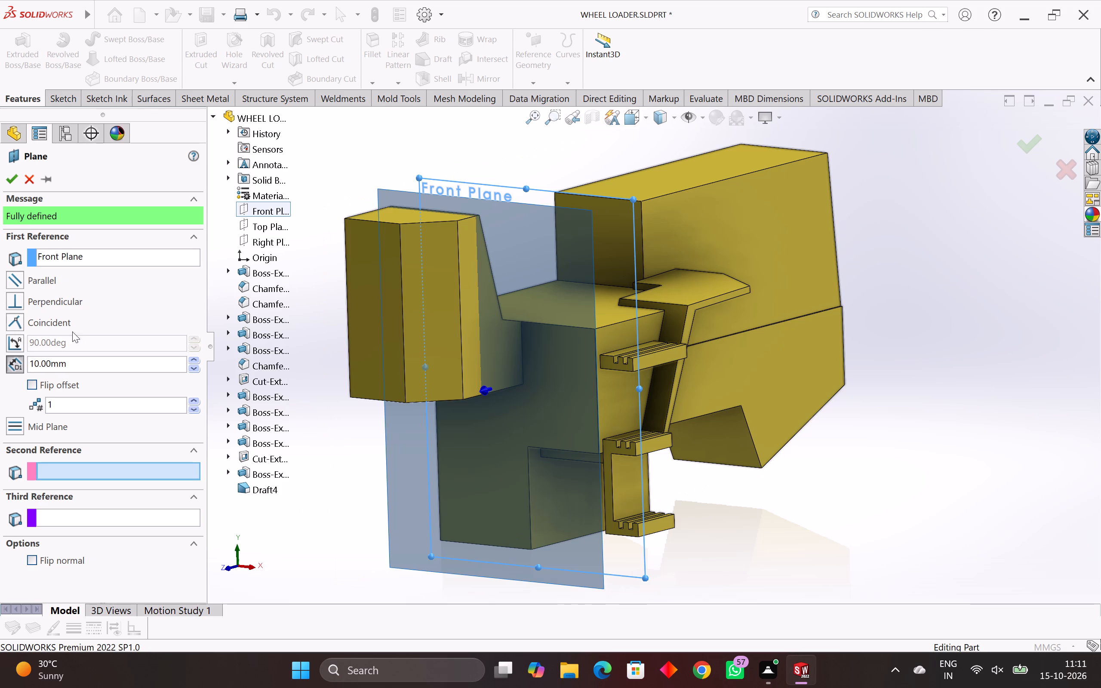
left_click_drag(76, 362, 0, 381)
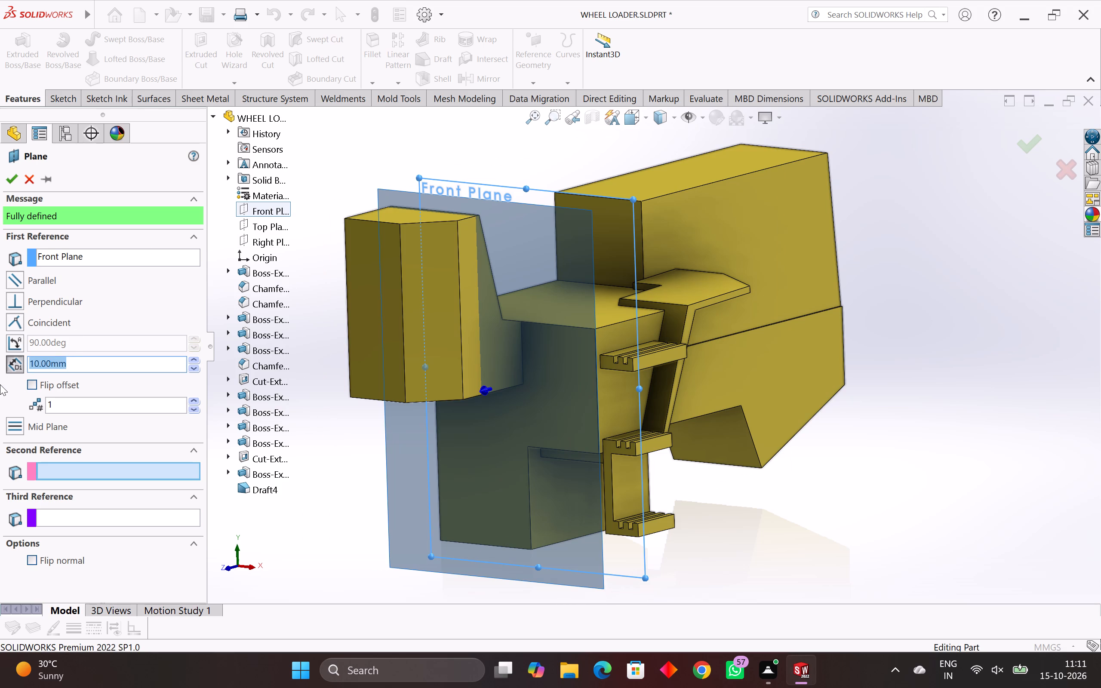
type("64")
key("Return")
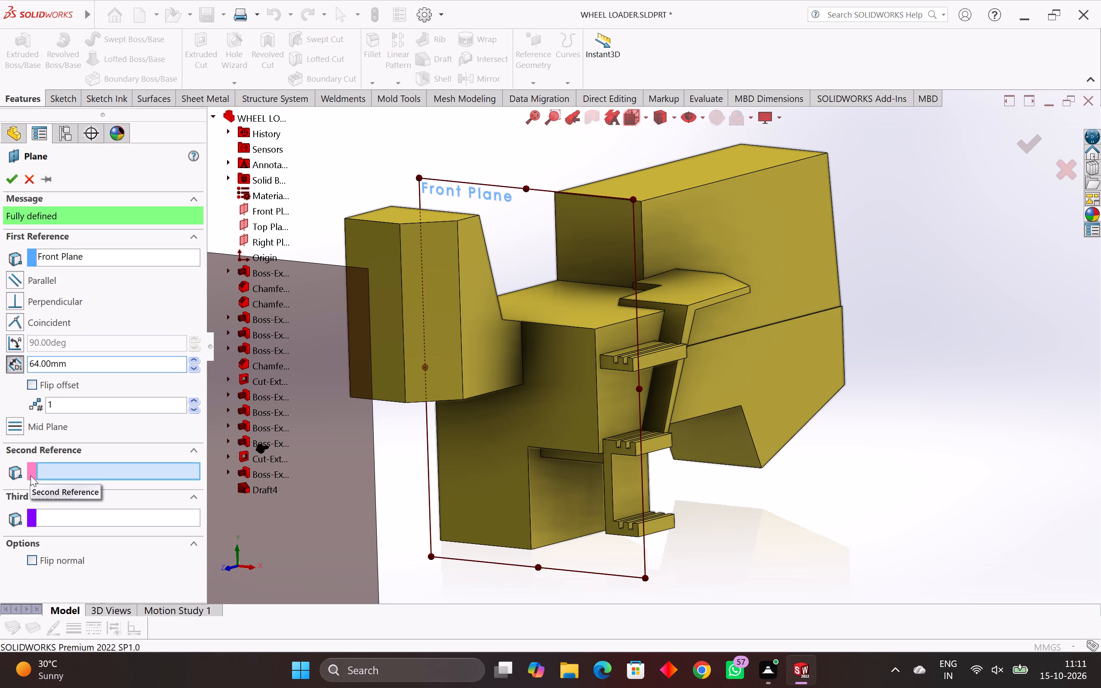
scroll(31, 476, "down", 5)
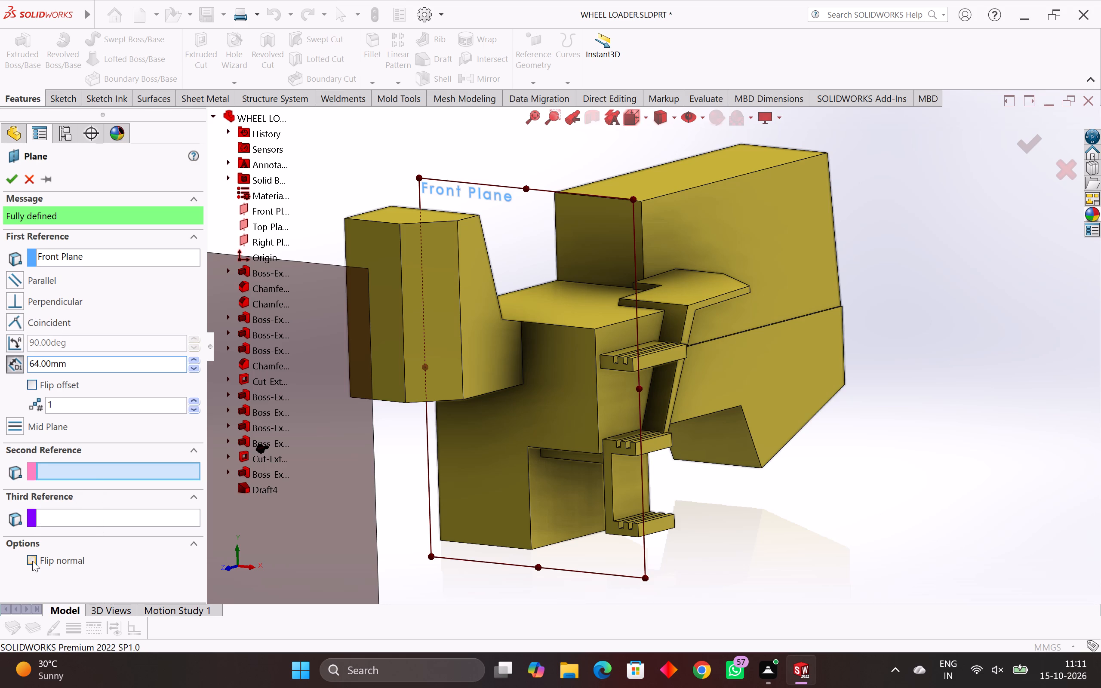
left_click(34, 382)
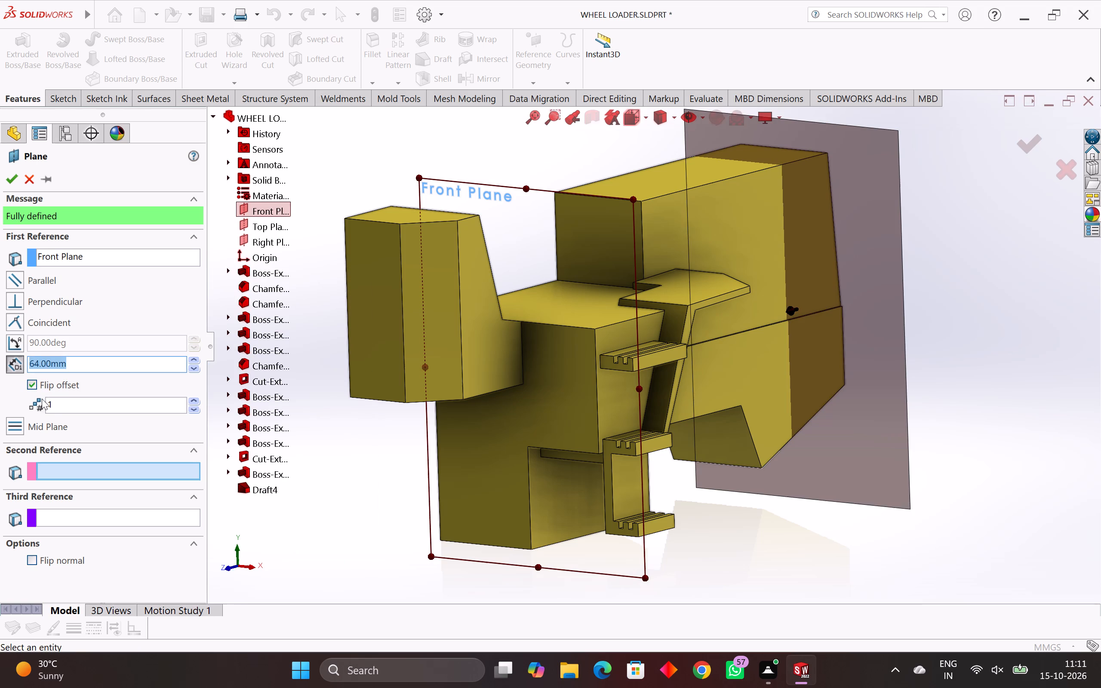
scroll(67, 430, "down", 3)
scroll(284, 479, "down", 2)
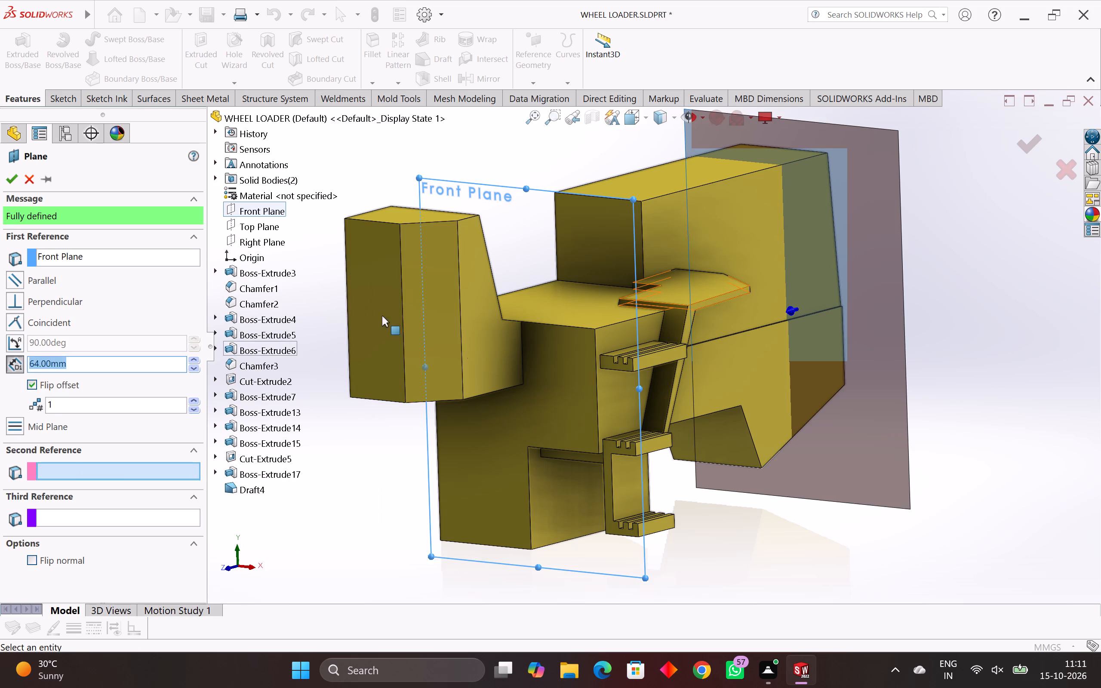
middle_click_drag(554, 442, 500, 490)
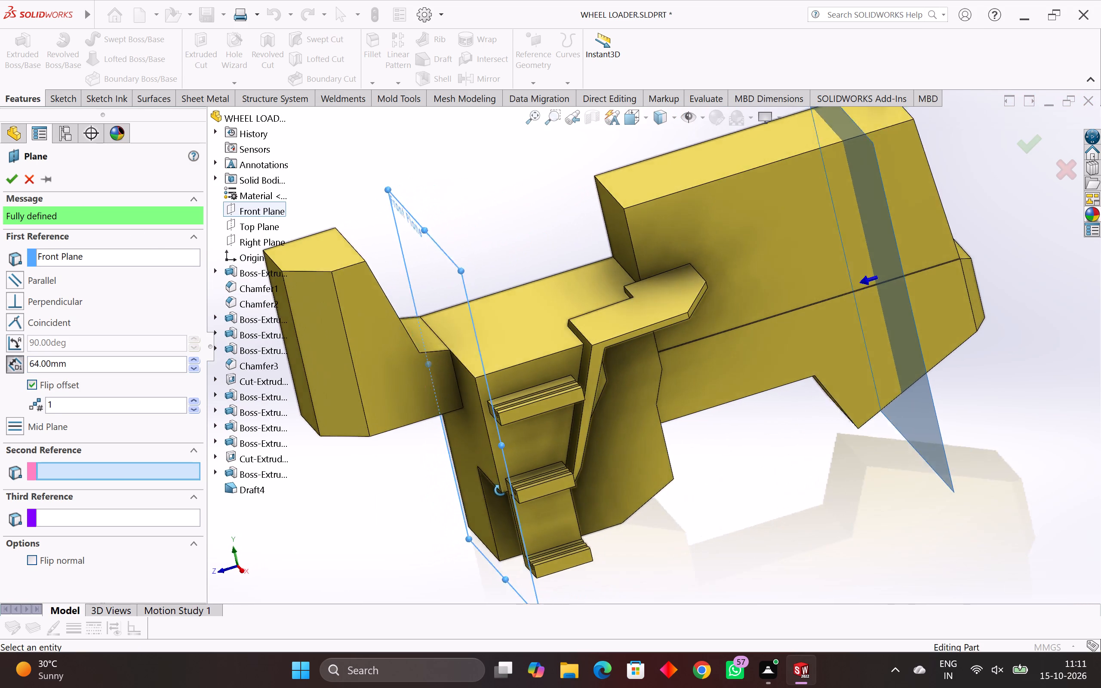
middle_click_drag(500, 490, 491, 525)
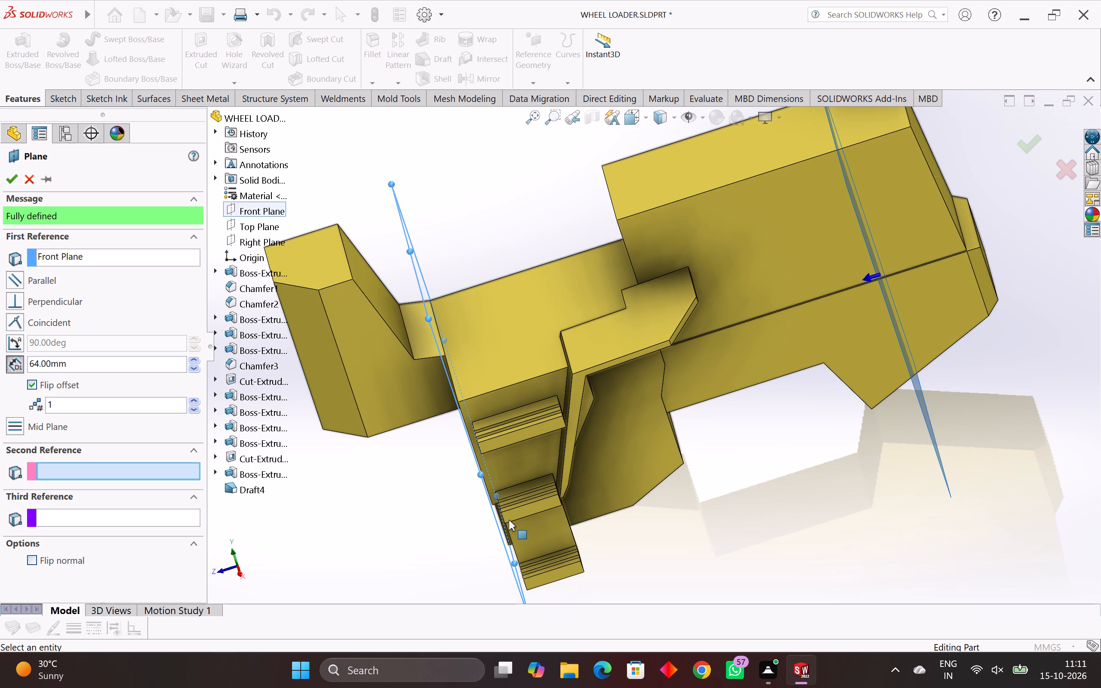
left_click(8, 175)
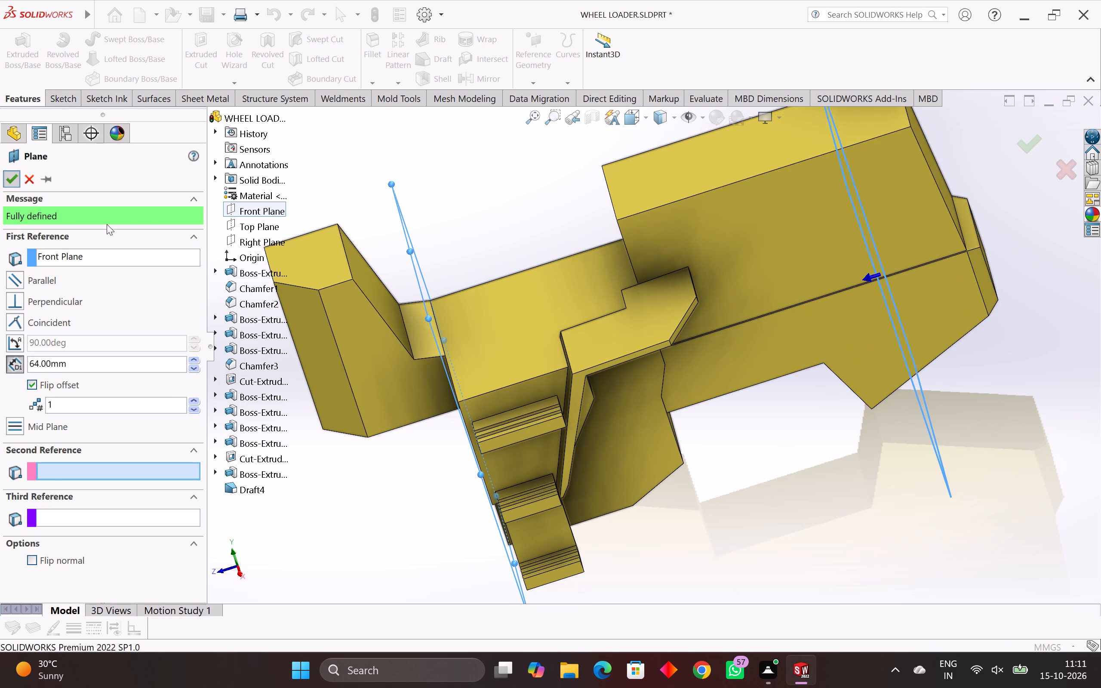
middle_click_drag(625, 409, 570, 373)
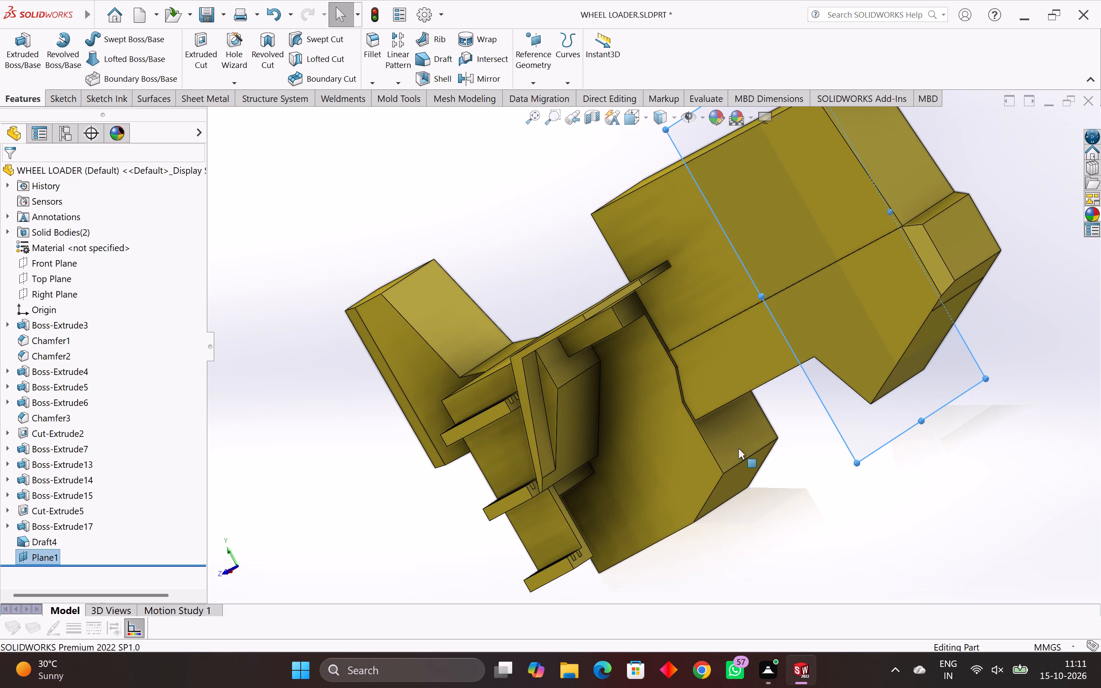
left_click(776, 479)
Set up a 6.50° tapered step draft with the rear block's narrow ledge face as pull direction and its lower edge as parting line.
middle_click_drag(753, 355, 768, 427)
scroll(746, 340, "up", 2)
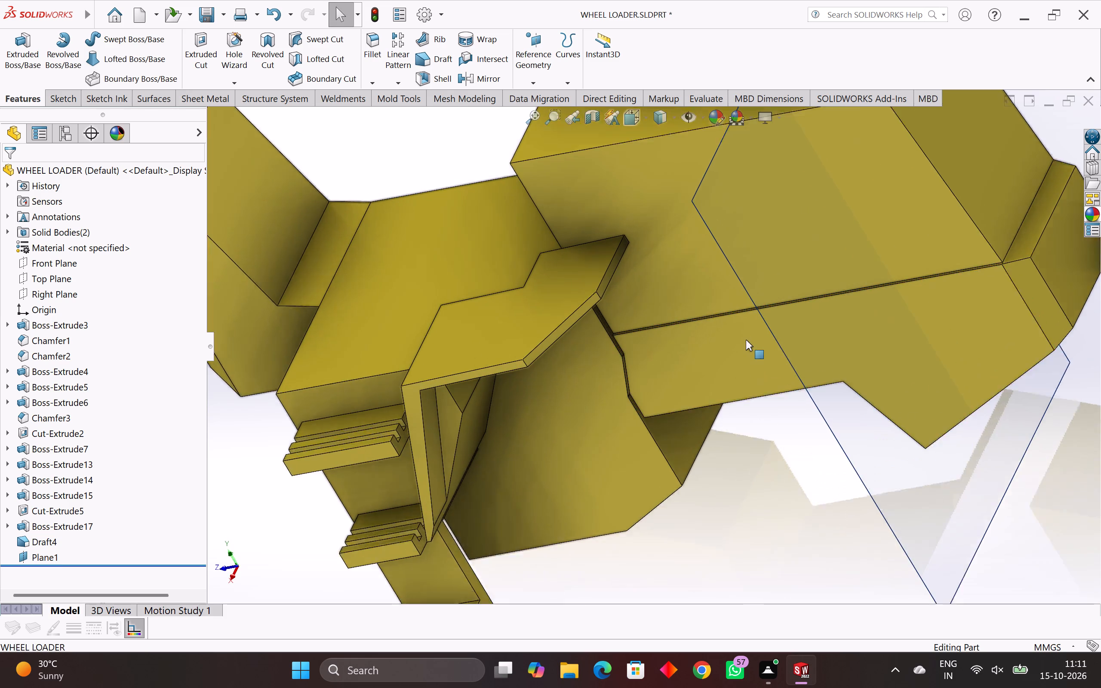
scroll(746, 340, "up", 2)
scroll(745, 357, "down", 2)
scroll(739, 393, "down", 4)
middle_click_drag(738, 395, 702, 462)
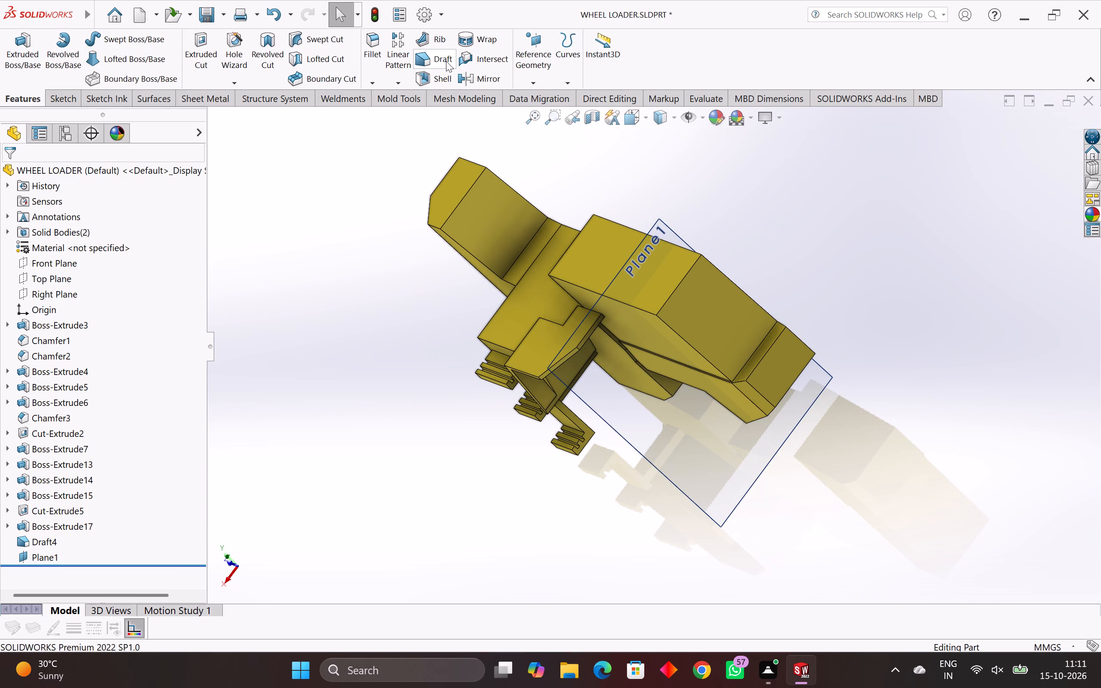
left_click(446, 61)
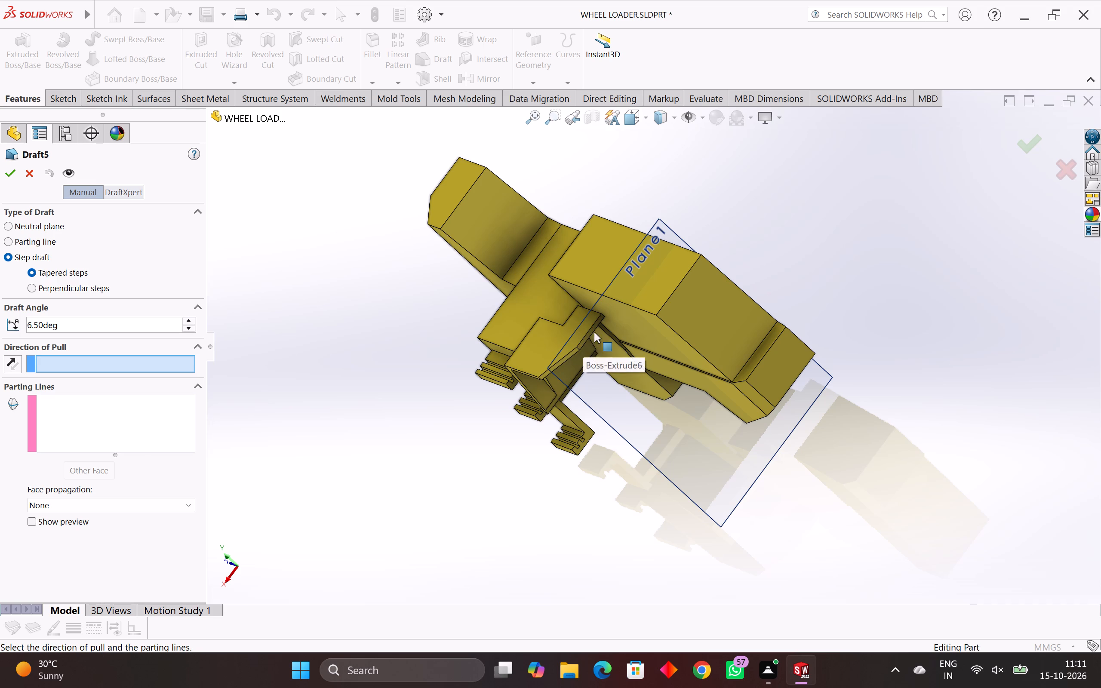
scroll(636, 342, "up", 11)
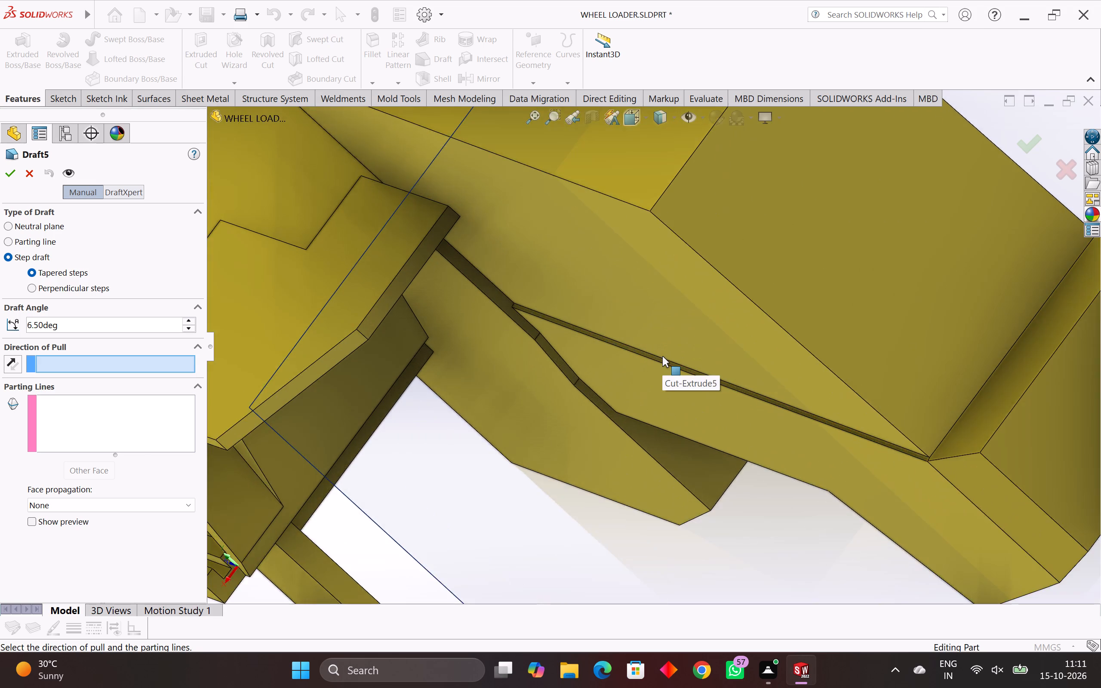
scroll(662, 356, "up", 6)
left_click(646, 358)
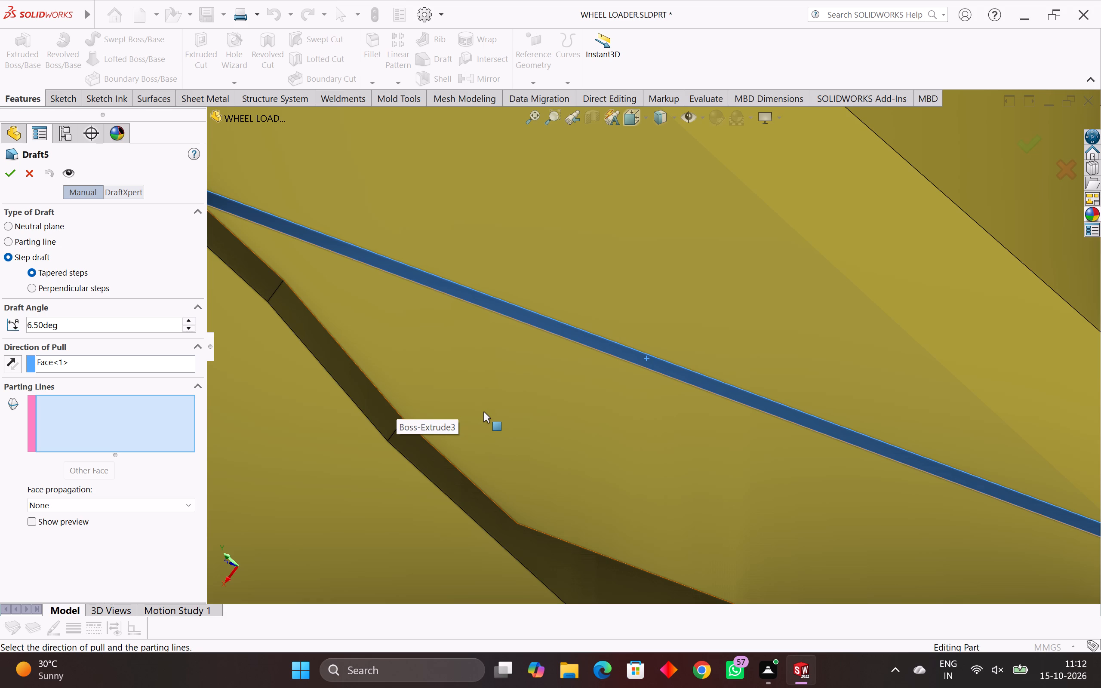
scroll(637, 368, "up", 3)
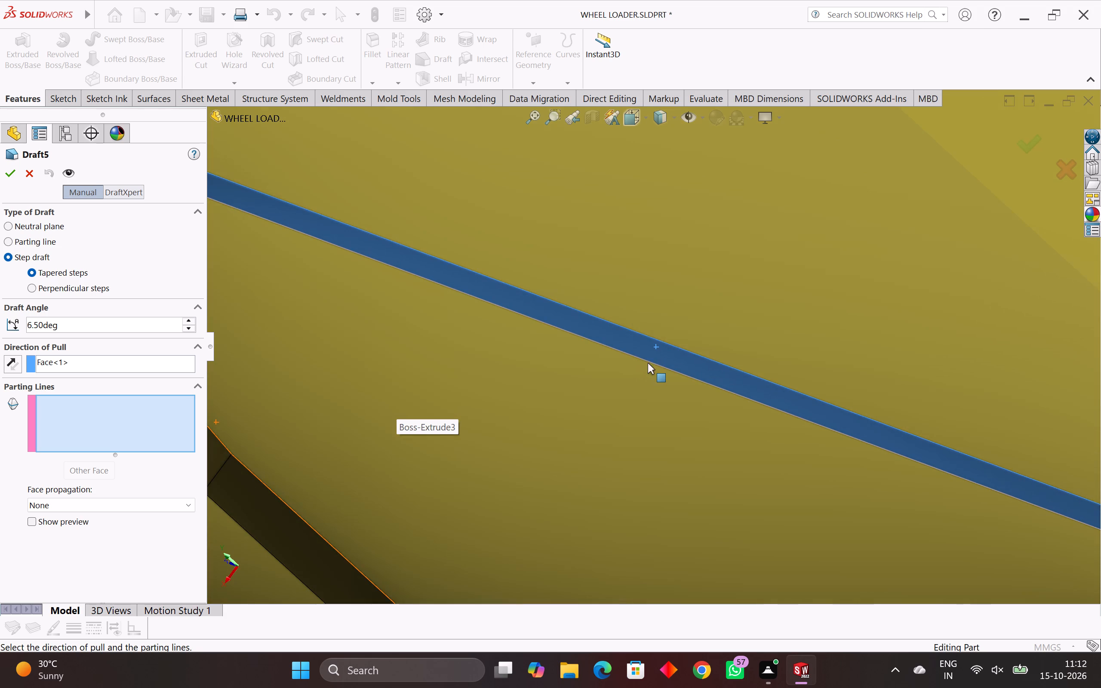
left_click(651, 361)
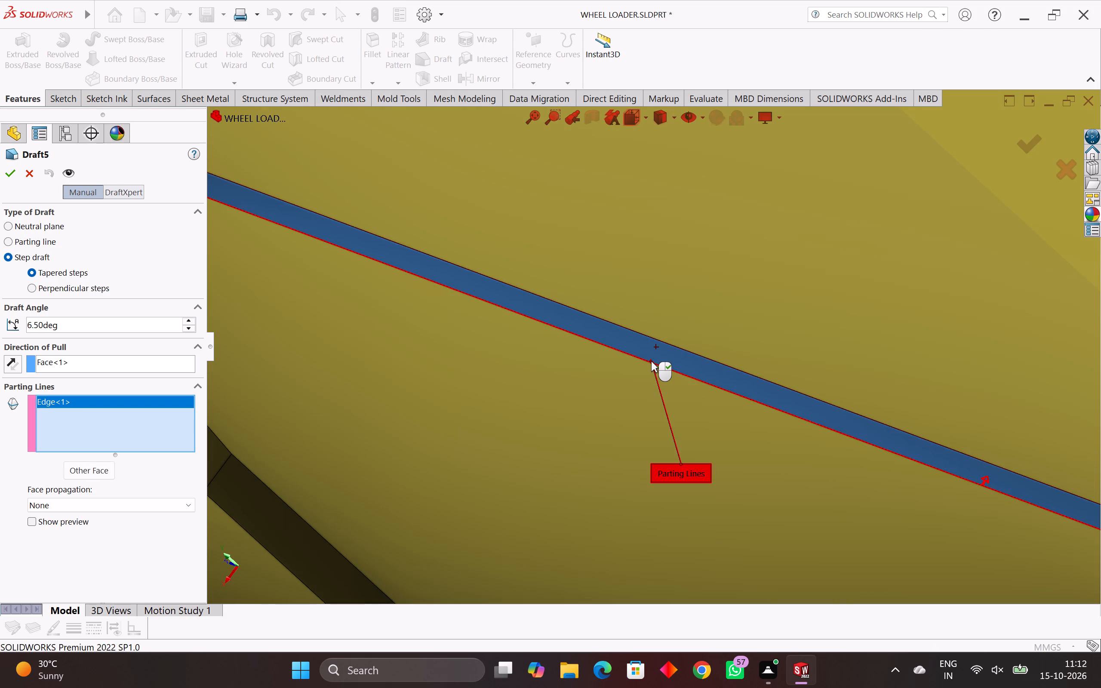
scroll(644, 377, "down", 1)
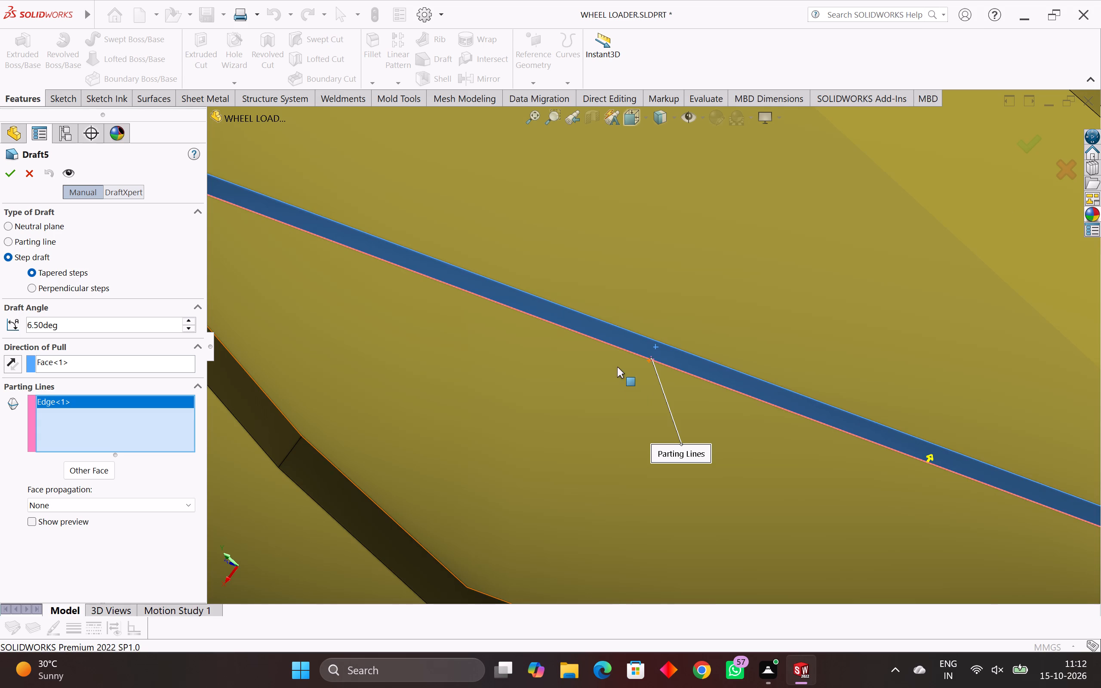
middle_click_drag(624, 352, 617, 369)
scroll(634, 345, "up", 7)
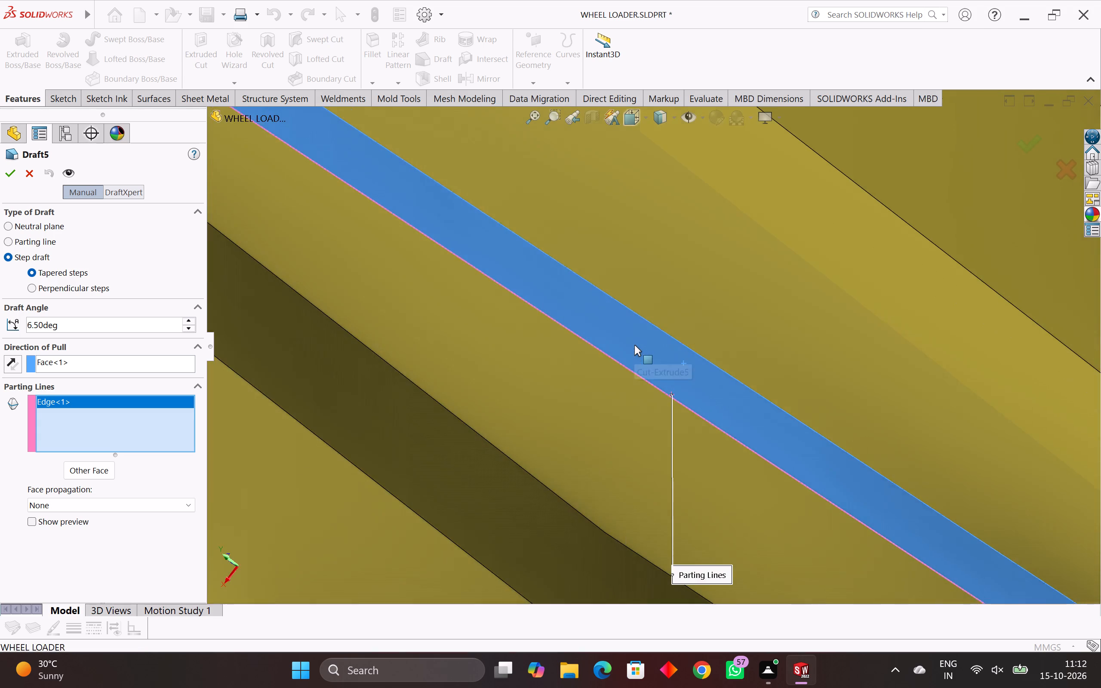
scroll(634, 345, "up", 2)
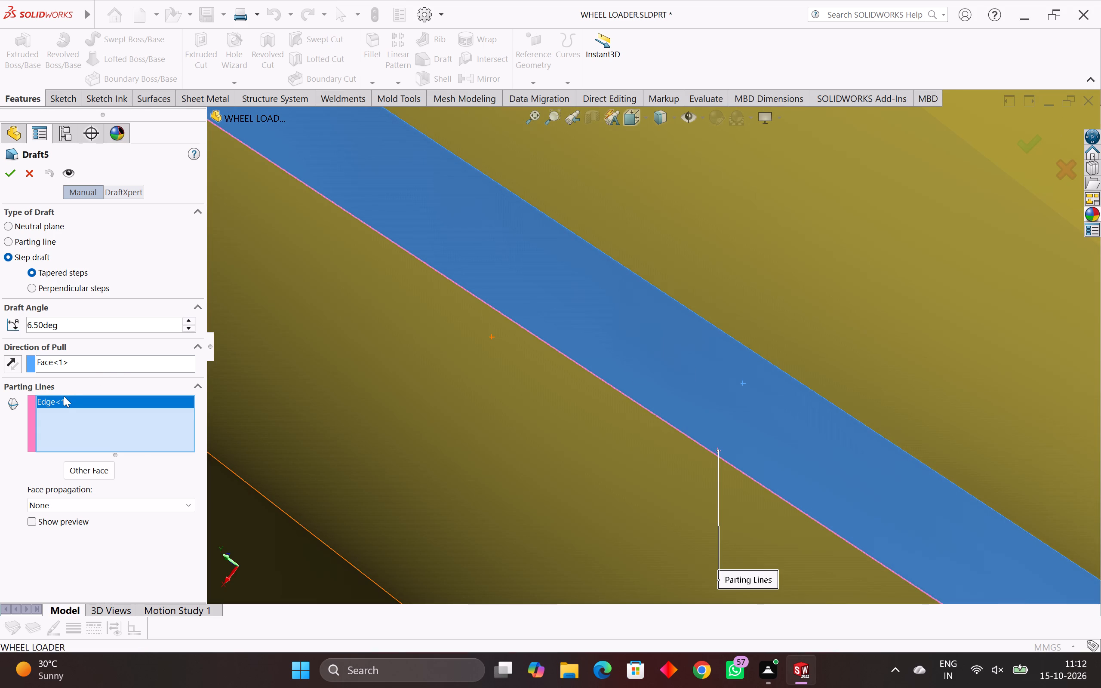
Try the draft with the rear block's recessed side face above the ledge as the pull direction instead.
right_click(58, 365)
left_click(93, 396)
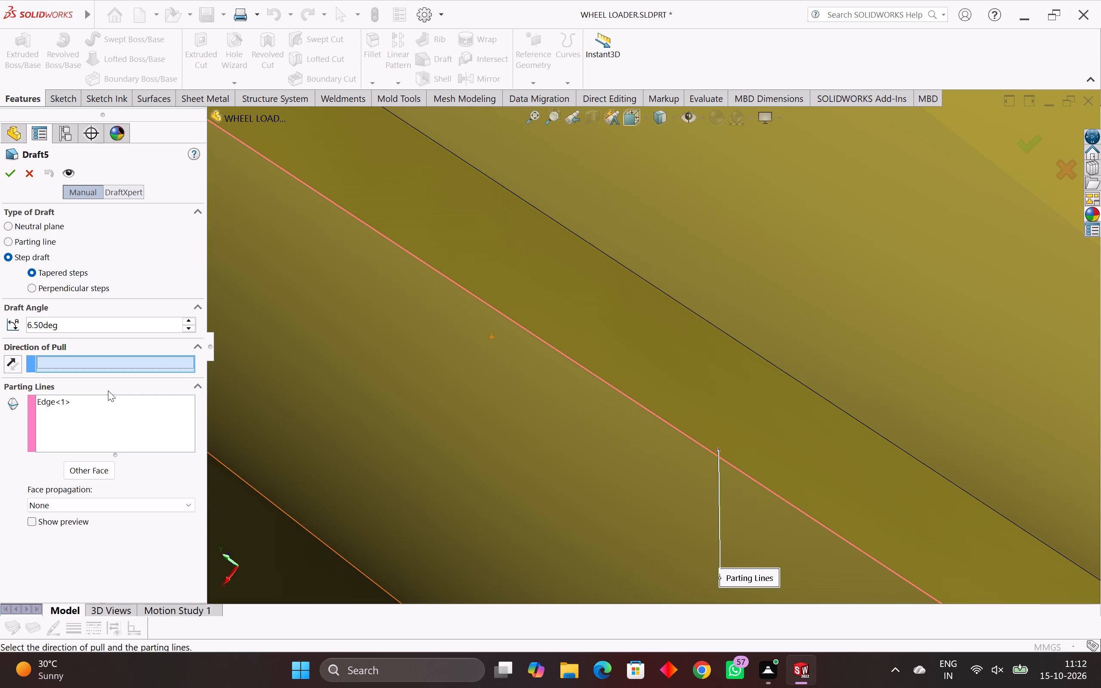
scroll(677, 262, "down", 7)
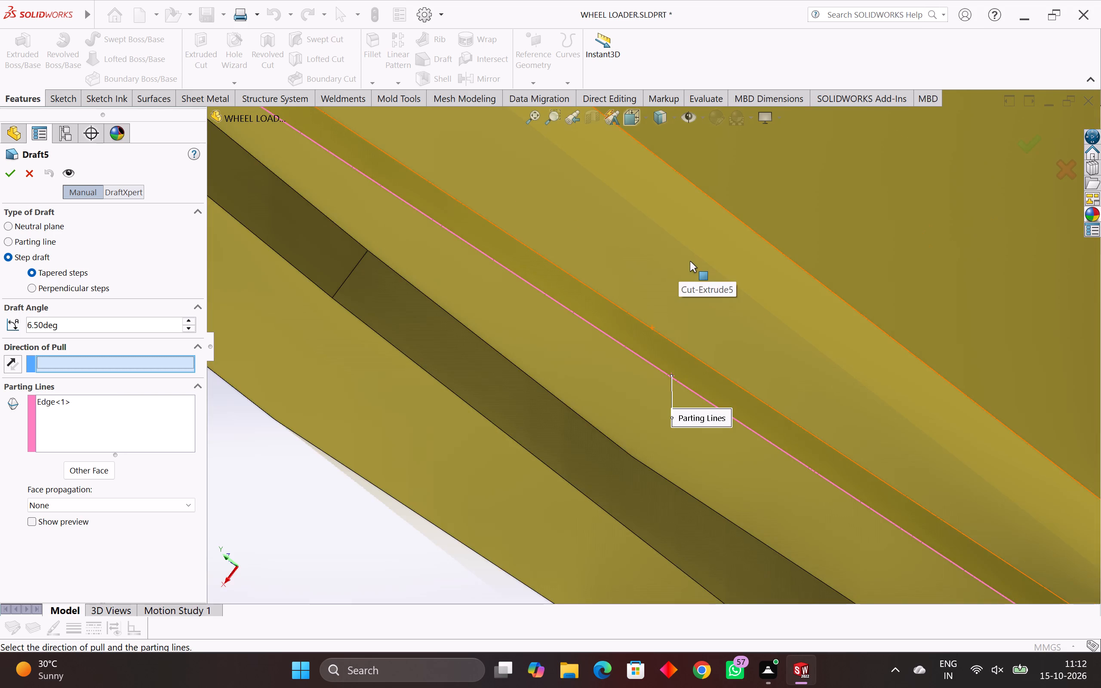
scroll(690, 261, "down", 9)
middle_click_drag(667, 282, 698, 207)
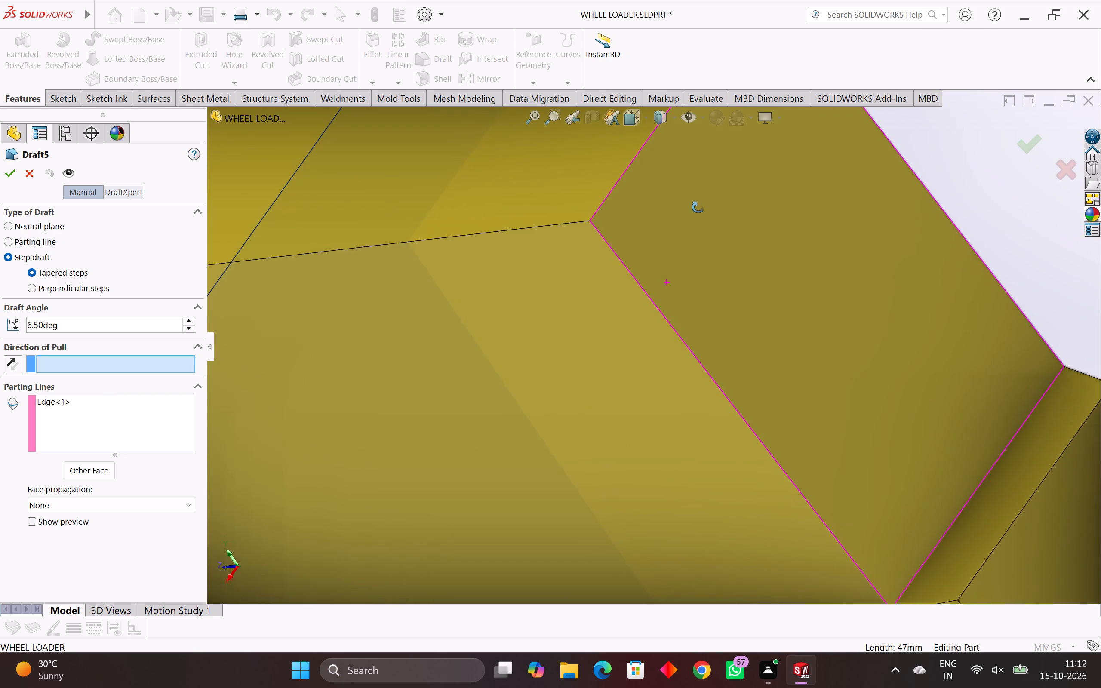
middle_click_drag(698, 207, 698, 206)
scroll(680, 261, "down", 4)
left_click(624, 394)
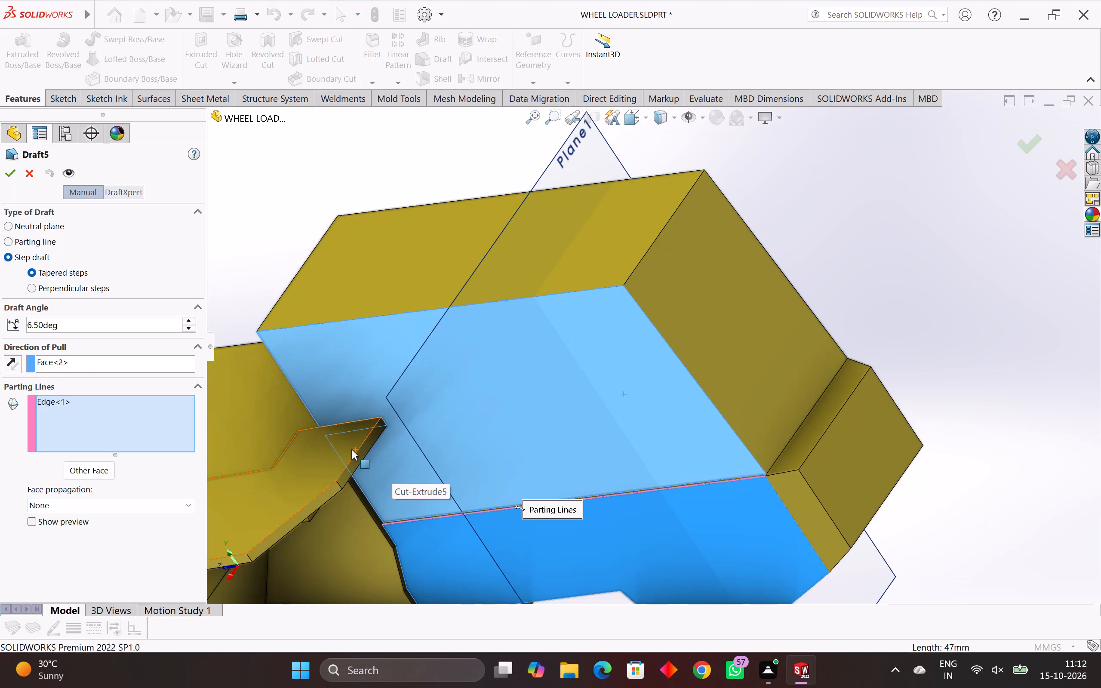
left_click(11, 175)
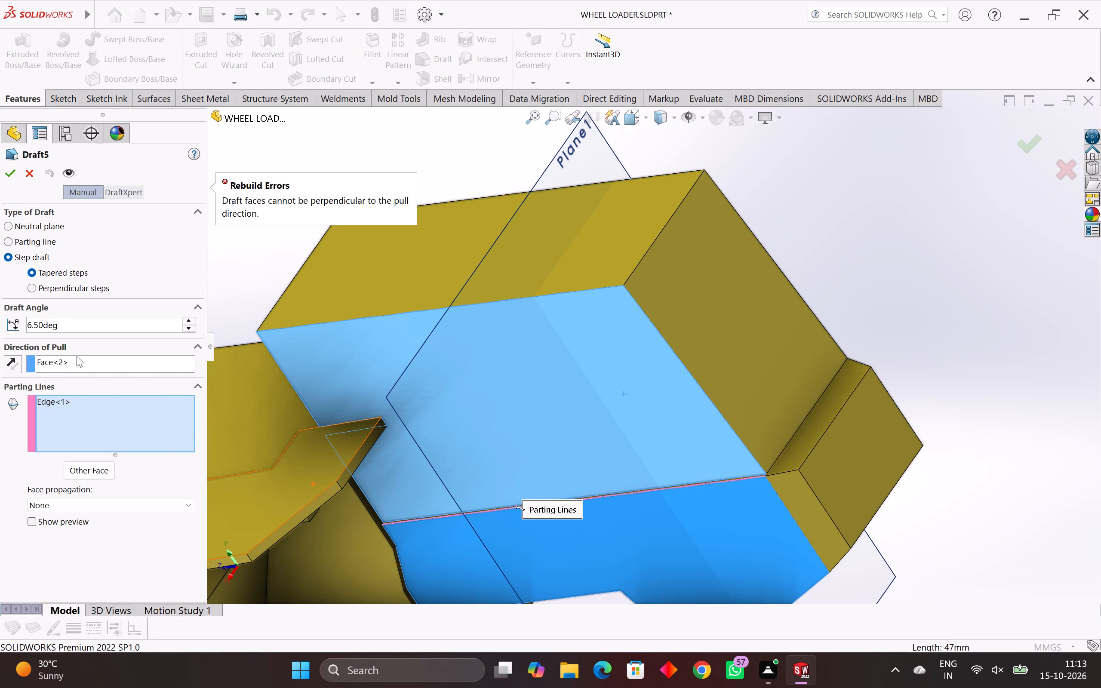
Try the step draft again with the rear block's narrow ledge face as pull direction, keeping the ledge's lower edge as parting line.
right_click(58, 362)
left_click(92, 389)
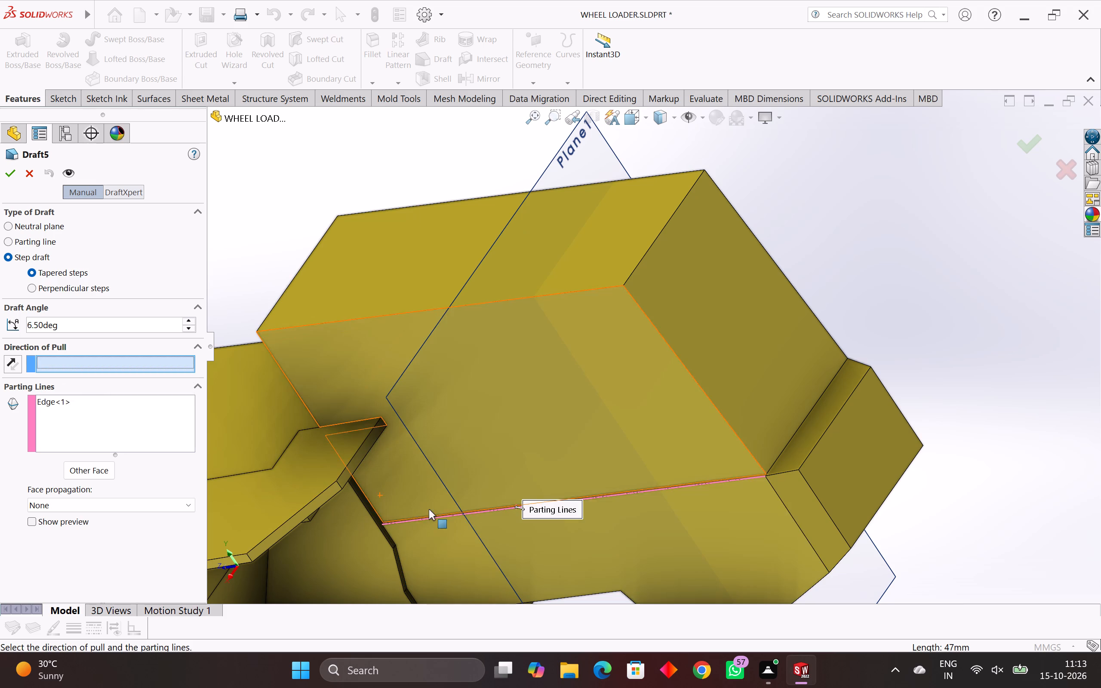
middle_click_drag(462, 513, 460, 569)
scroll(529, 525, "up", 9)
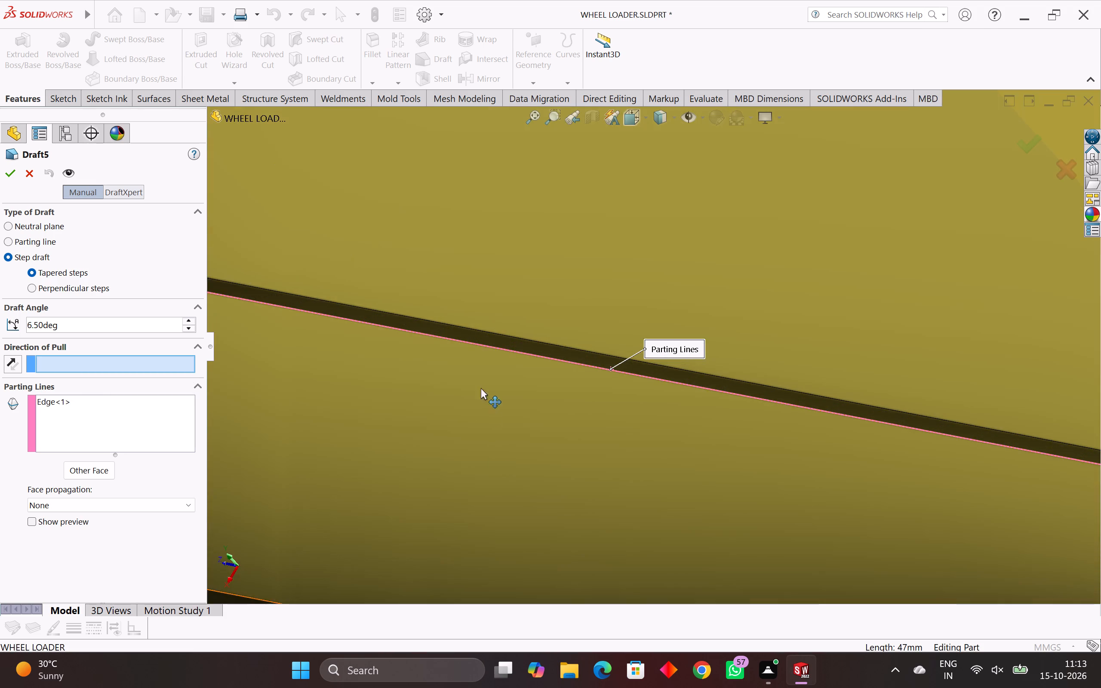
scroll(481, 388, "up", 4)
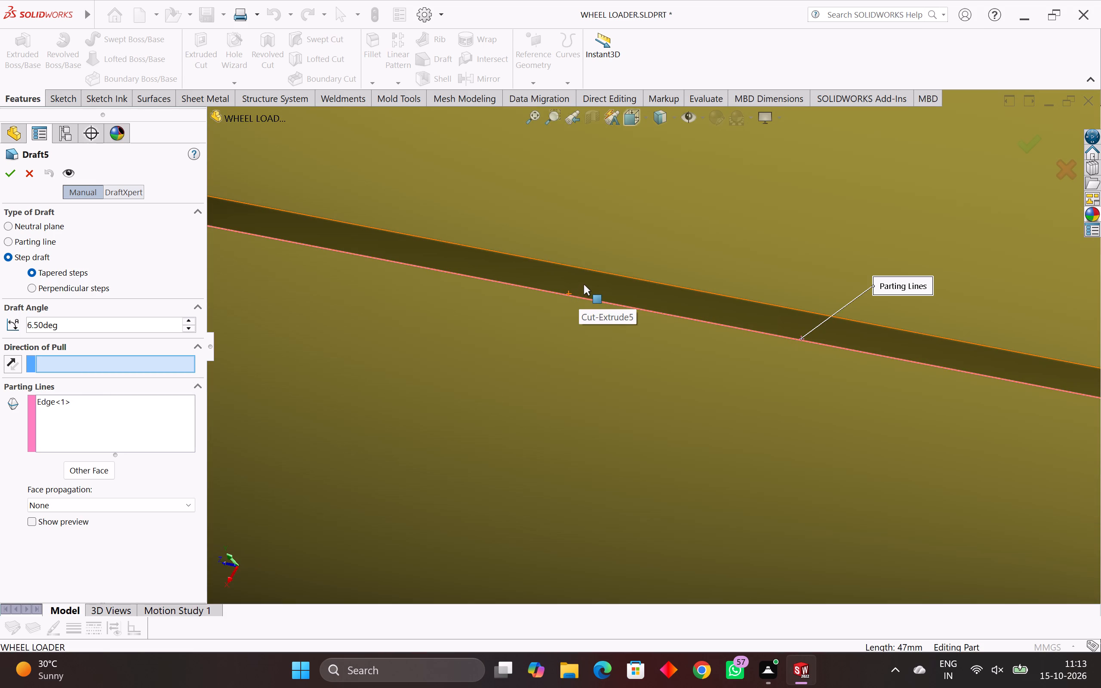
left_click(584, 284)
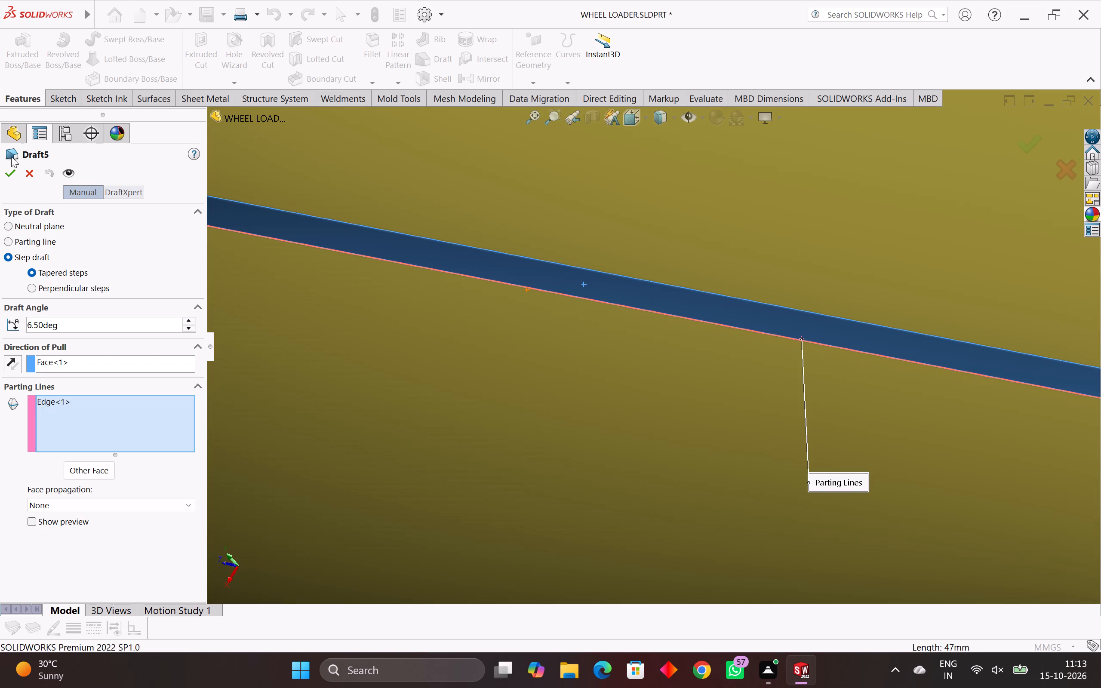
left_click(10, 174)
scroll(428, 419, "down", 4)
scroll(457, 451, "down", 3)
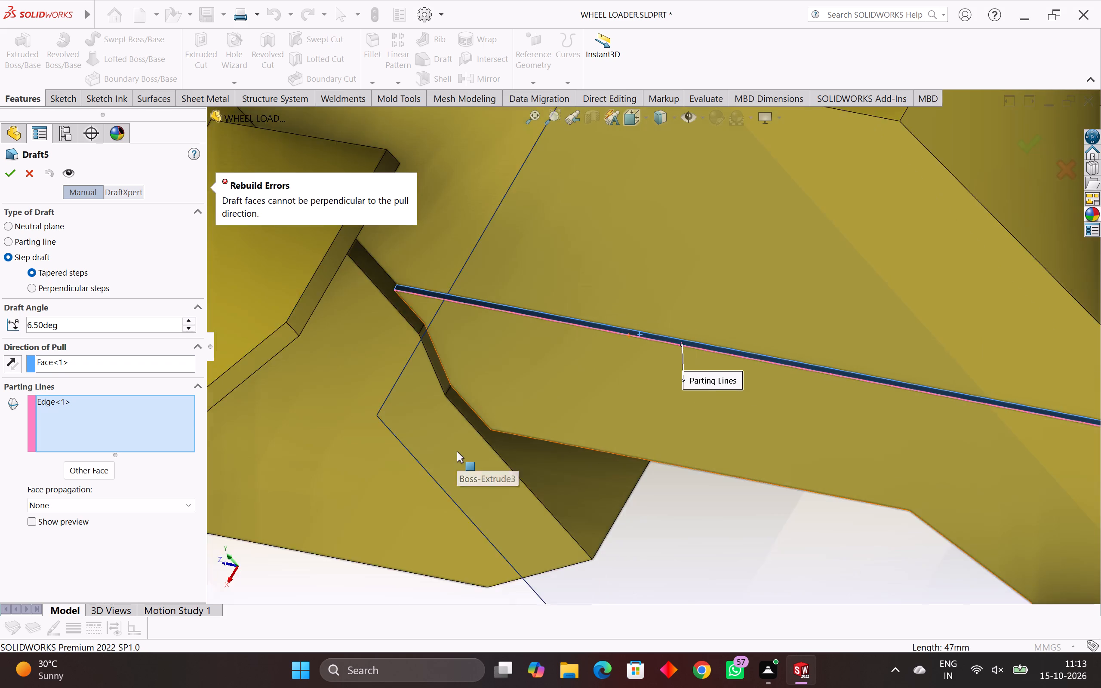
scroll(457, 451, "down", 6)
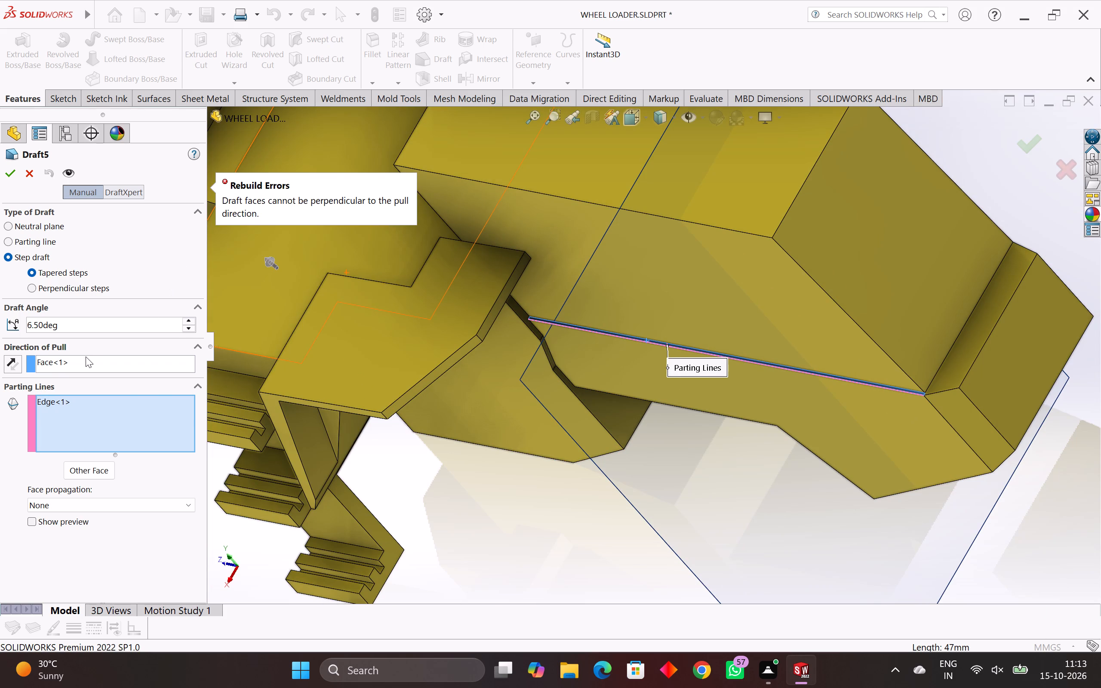
Replace the draft selections and apply the 6.50° tapered step draft, with the narrow ledge face as pull direction and its upper edge as parting line.
right_click(56, 404)
left_click(111, 431)
right_click(44, 362)
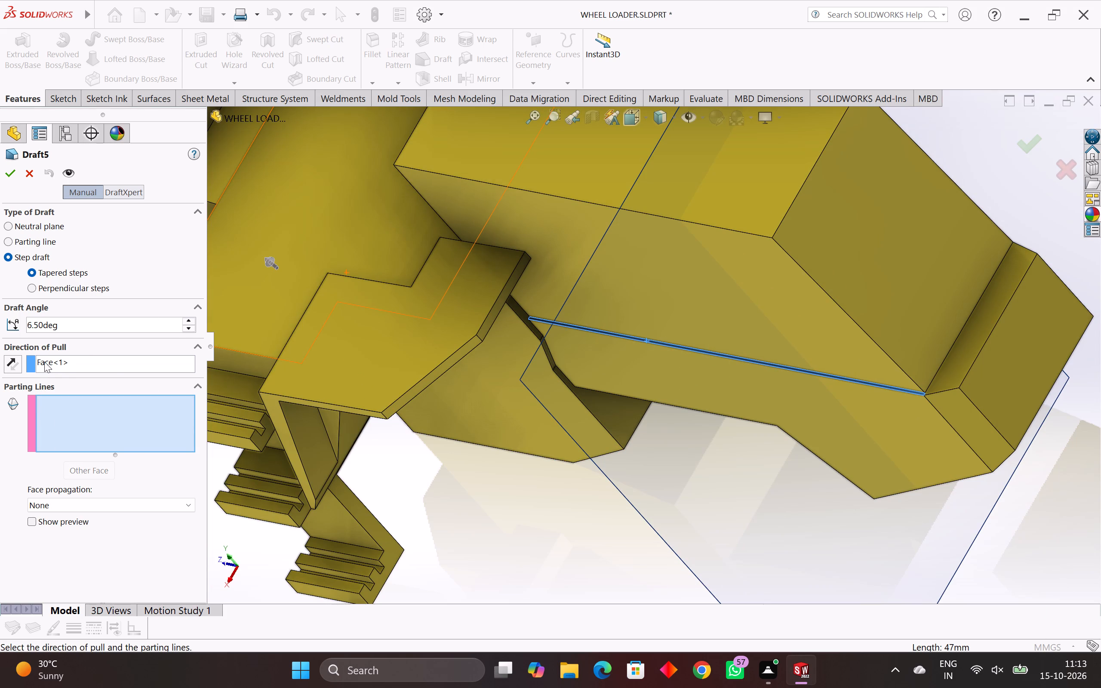
left_click(82, 395)
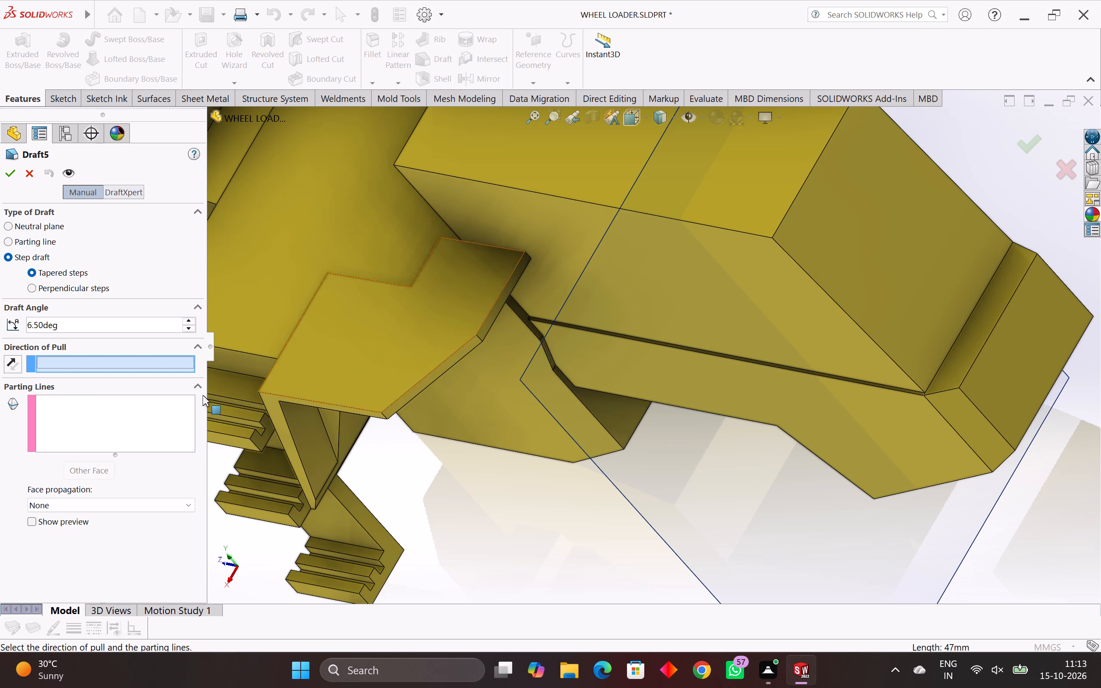
left_click(66, 362)
middle_click_drag(577, 409, 563, 478)
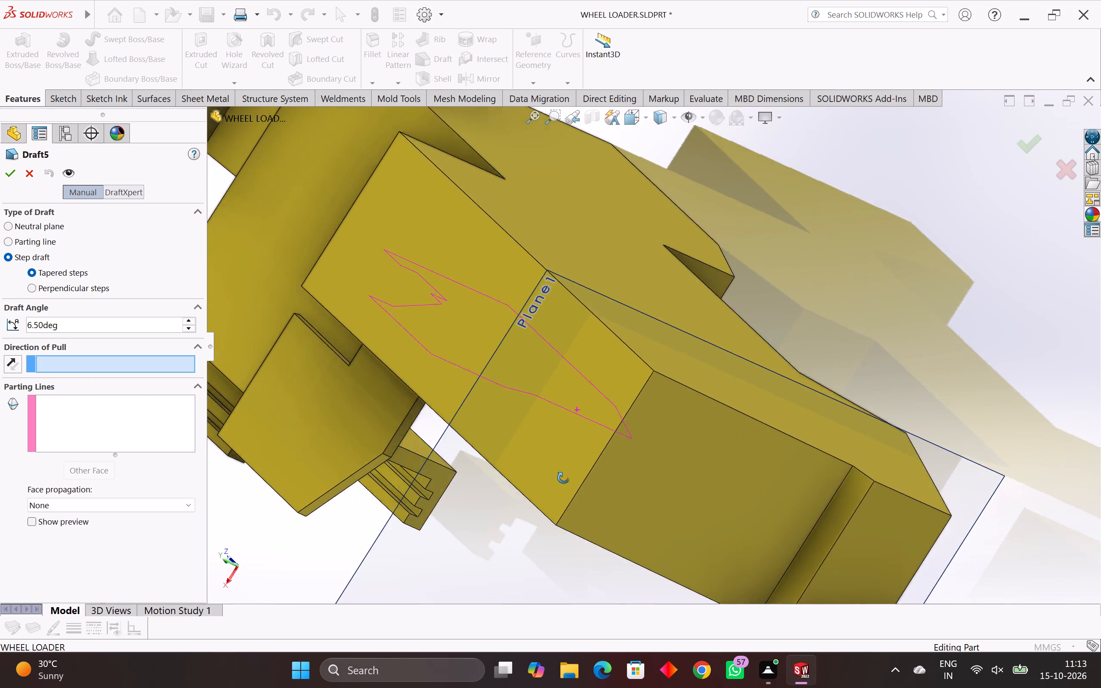
middle_click_drag(563, 478, 589, 473)
scroll(703, 436, "up", 12)
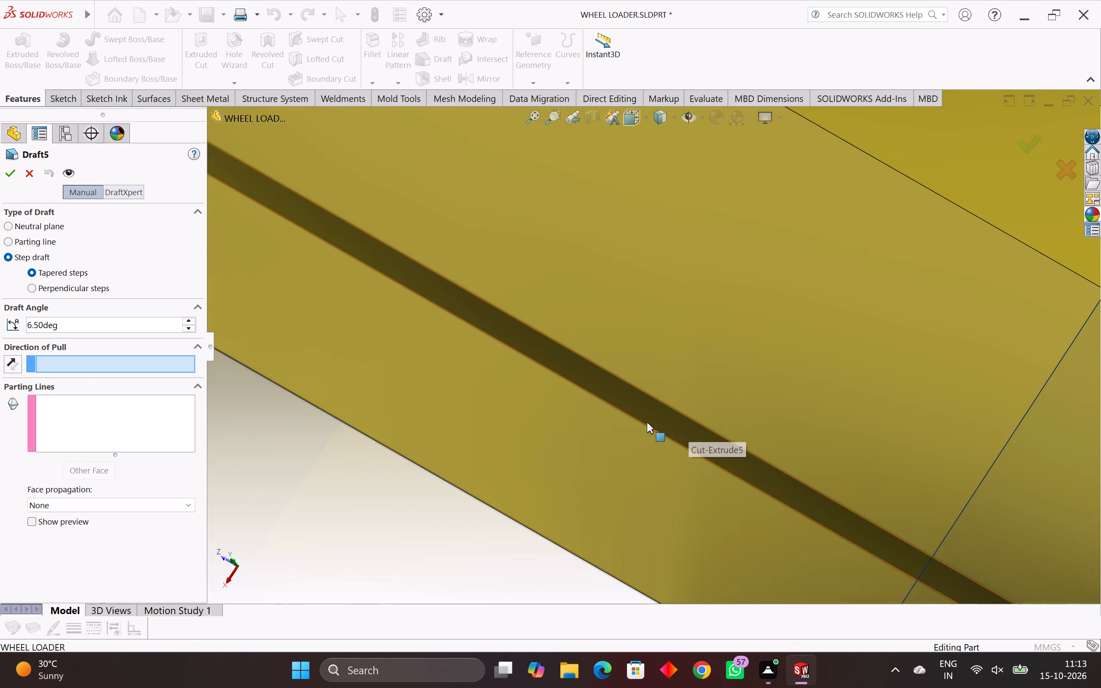
left_click(655, 417)
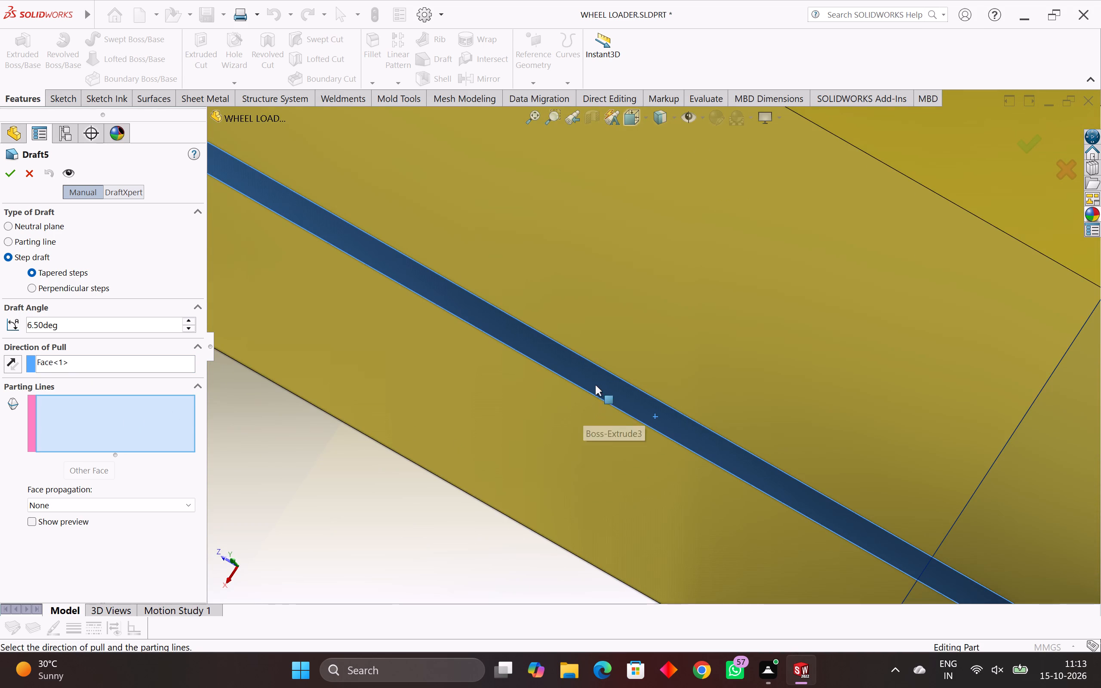
left_click(605, 370)
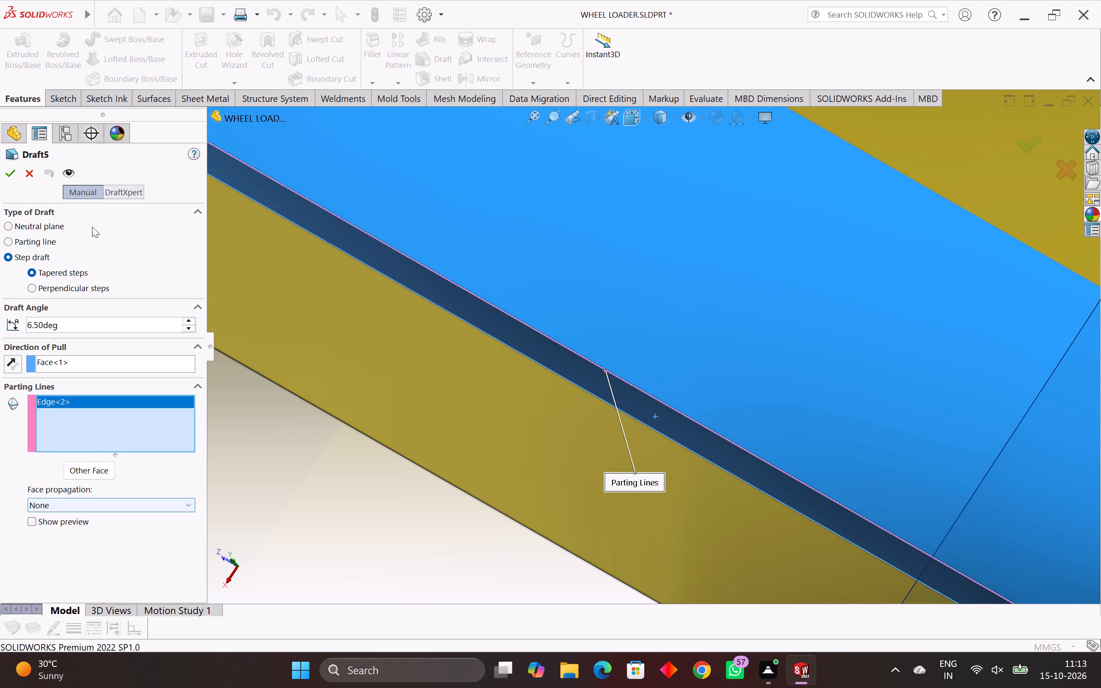
left_click(12, 177)
Start another 6.50° tapered step draft on the rear block, with the ledge's lower edge as the parting line.
scroll(418, 414, "down", 4)
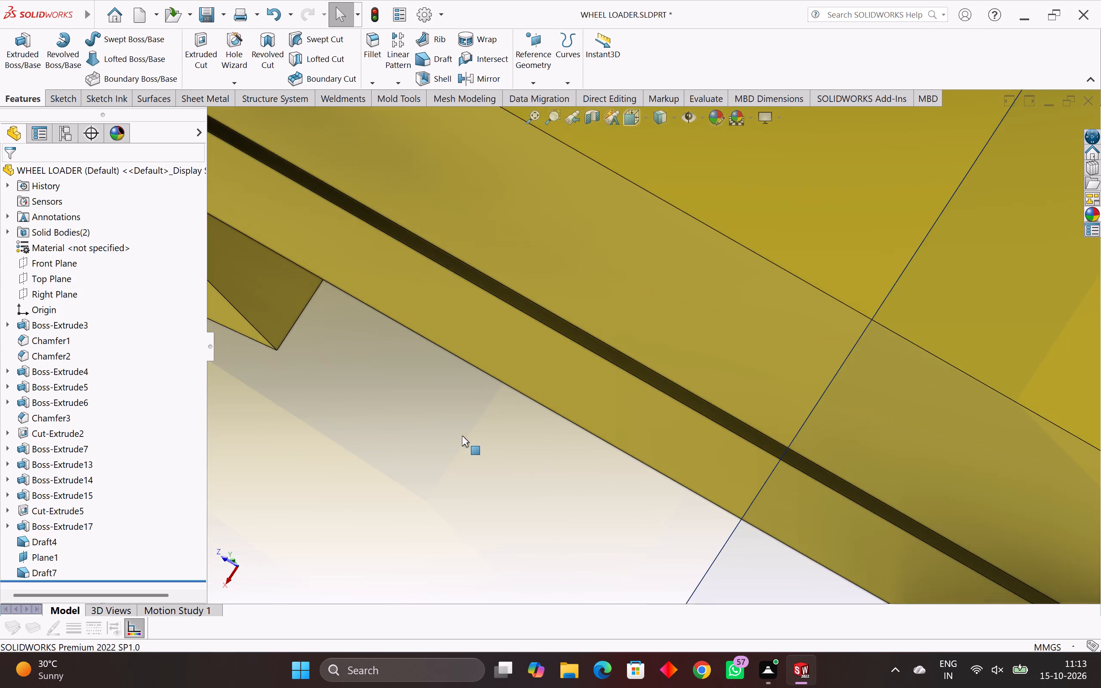
scroll(473, 439, "down", 6)
middle_click_drag(455, 421, 506, 322)
scroll(506, 322, "down", 1)
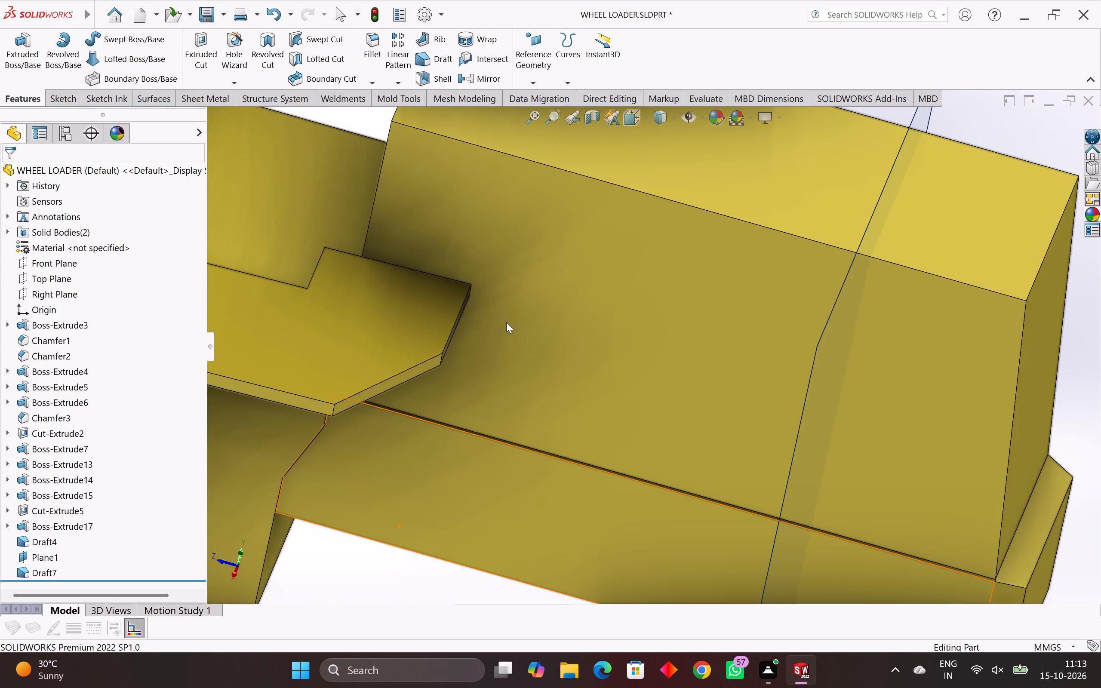
scroll(503, 327, "down", 4)
middle_click_drag(480, 350, 459, 403)
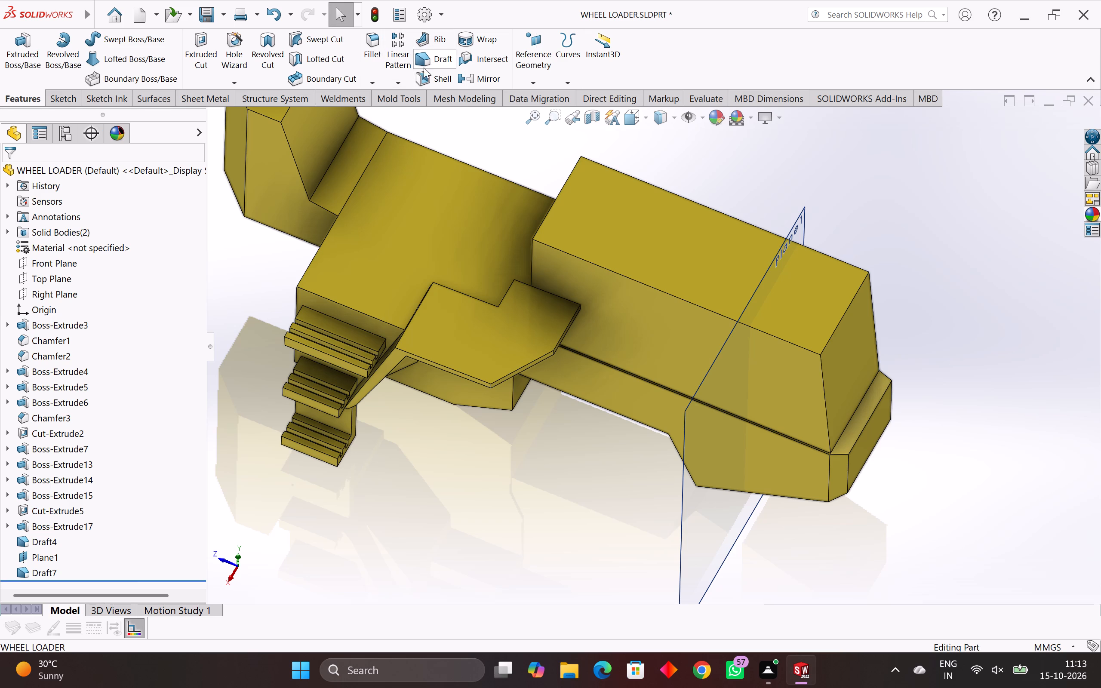
left_click(436, 63)
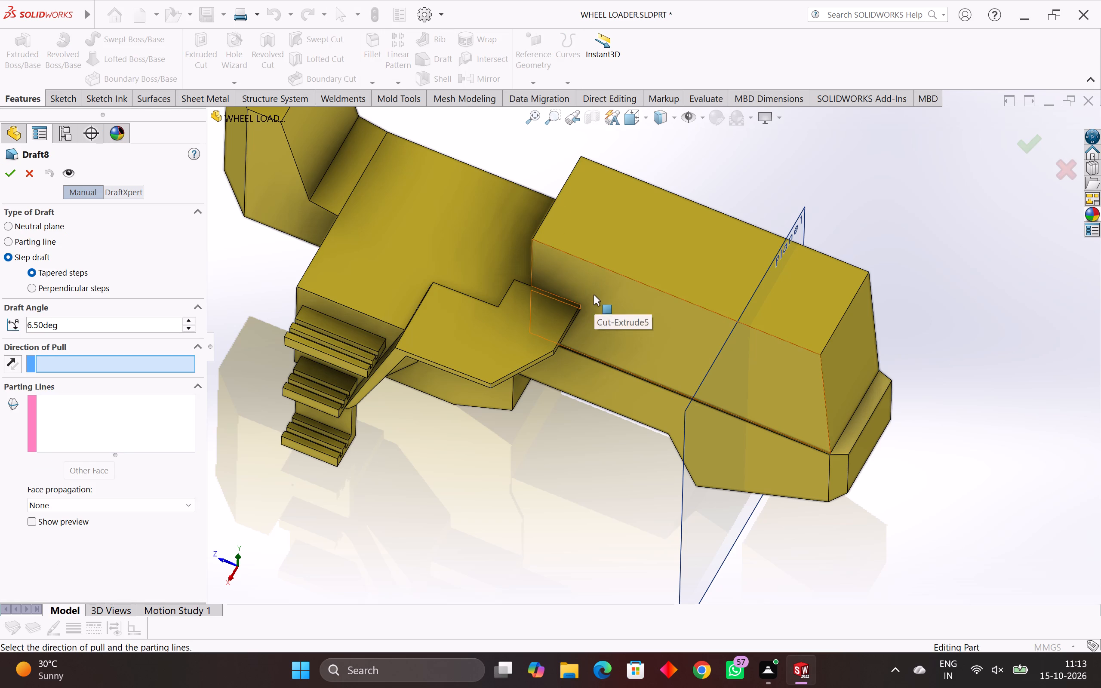
scroll(180, 364, "up", 1)
scroll(471, 418, "up", 3)
scroll(751, 341, "up", 4)
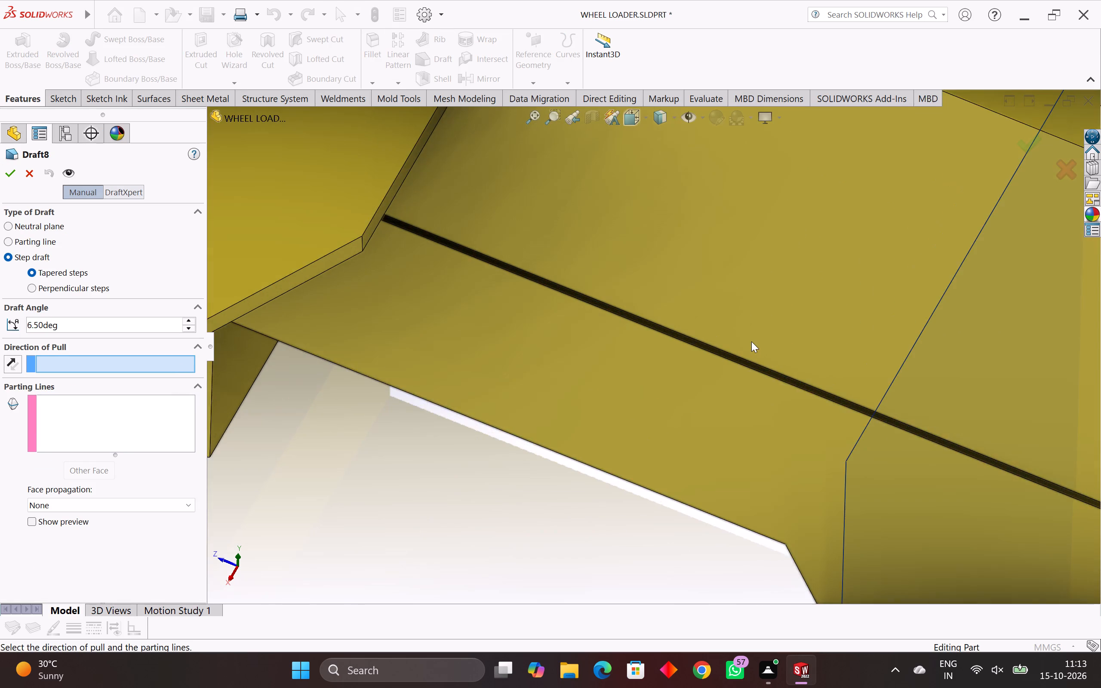
scroll(751, 341, "up", 4)
middle_click_drag(745, 359, 739, 384)
scroll(729, 390, "up", 5)
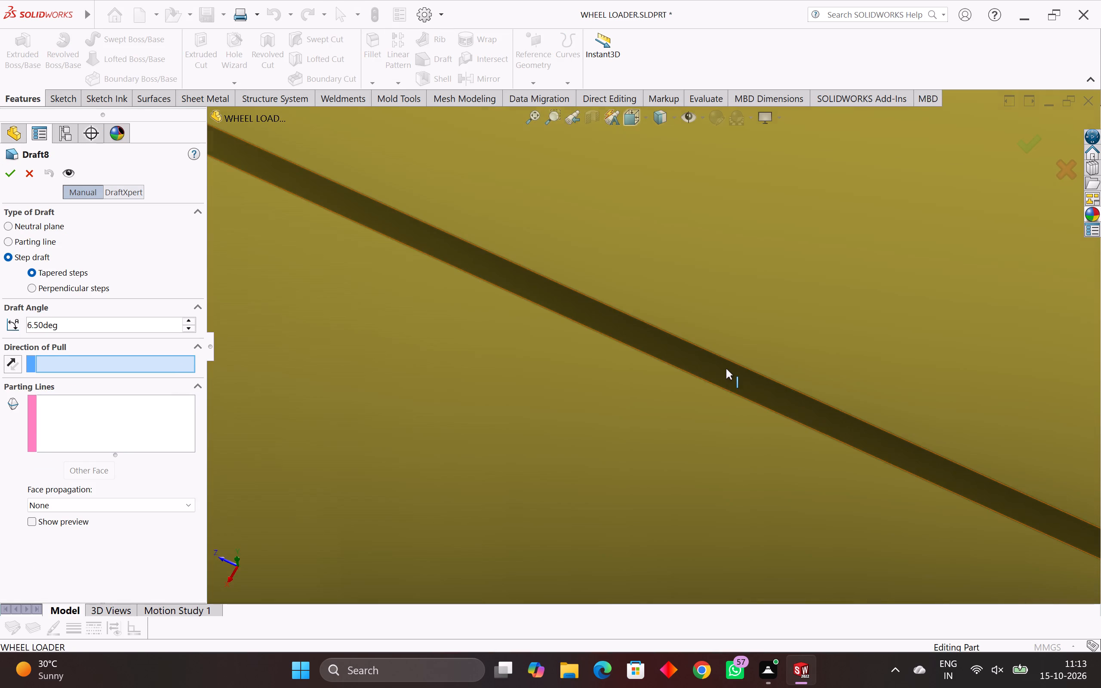
left_click(726, 369)
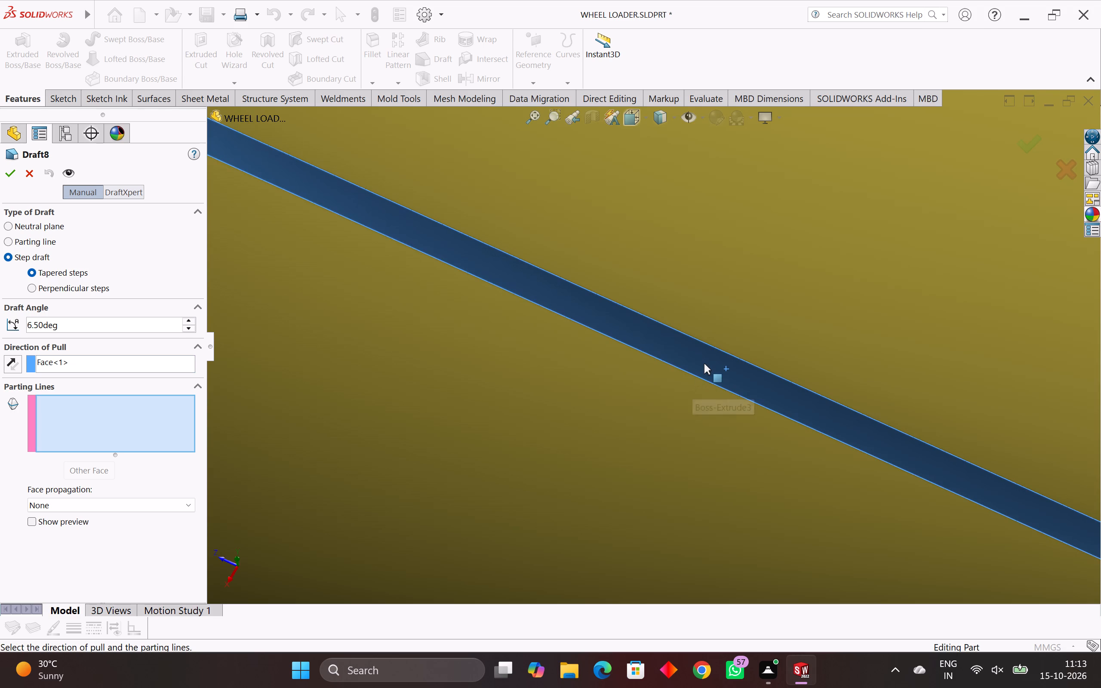
left_click(704, 363)
left_click(770, 306)
left_click(772, 305)
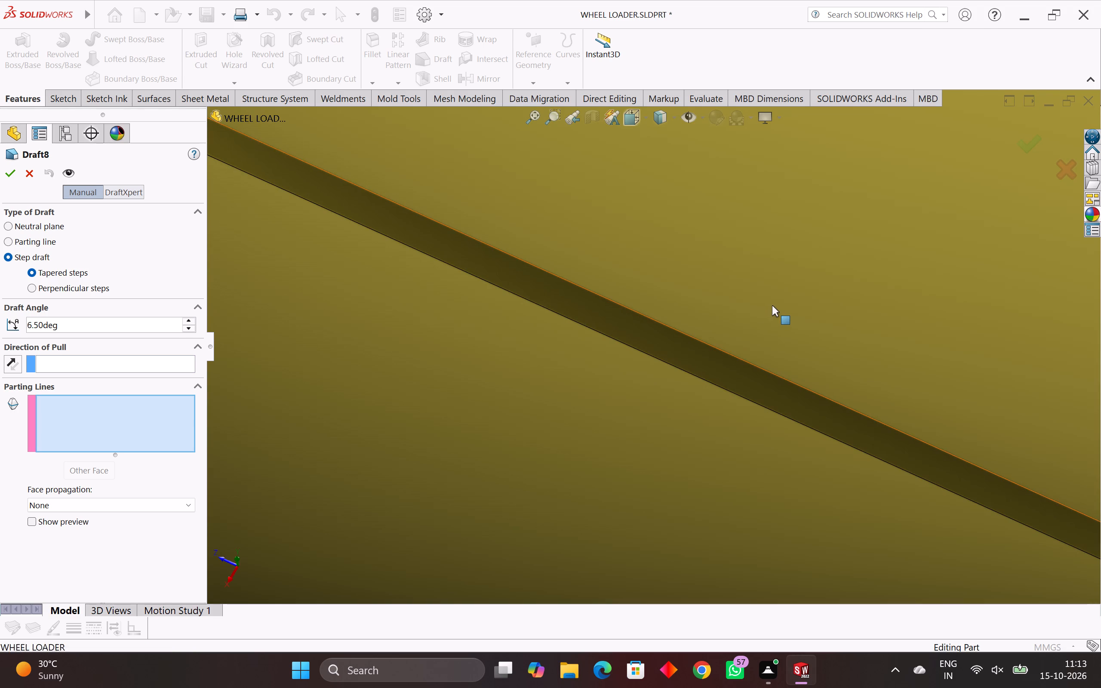
scroll(777, 313, "down", 8)
left_click(778, 304)
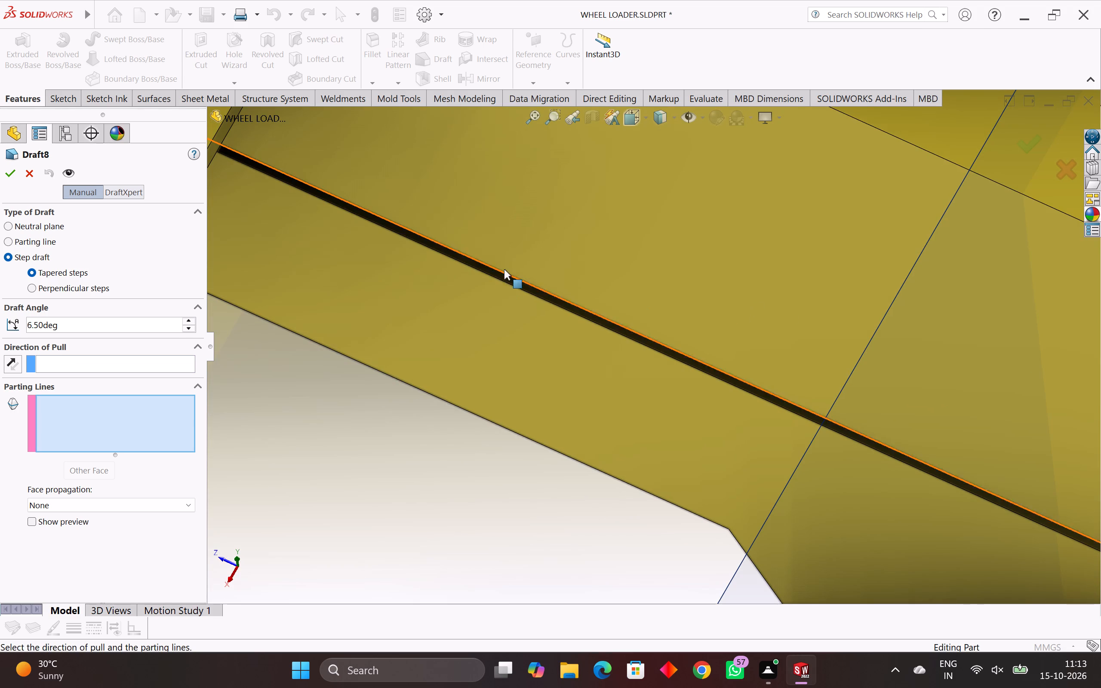
left_click(504, 269)
scroll(522, 300, "up", 8)
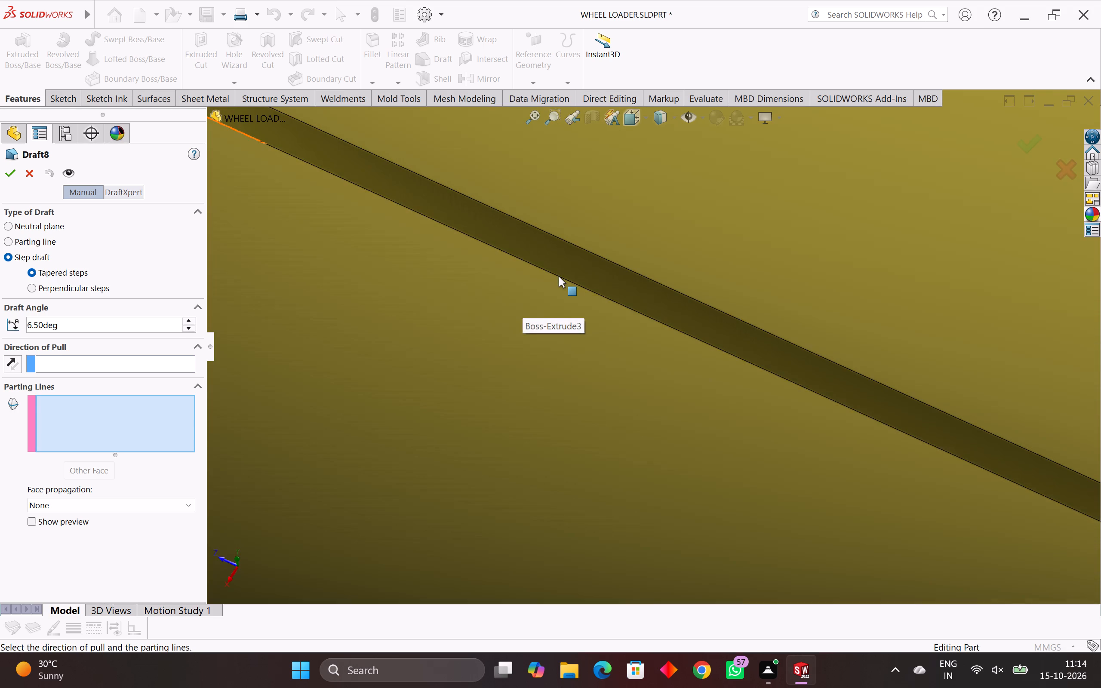
left_click(559, 276)
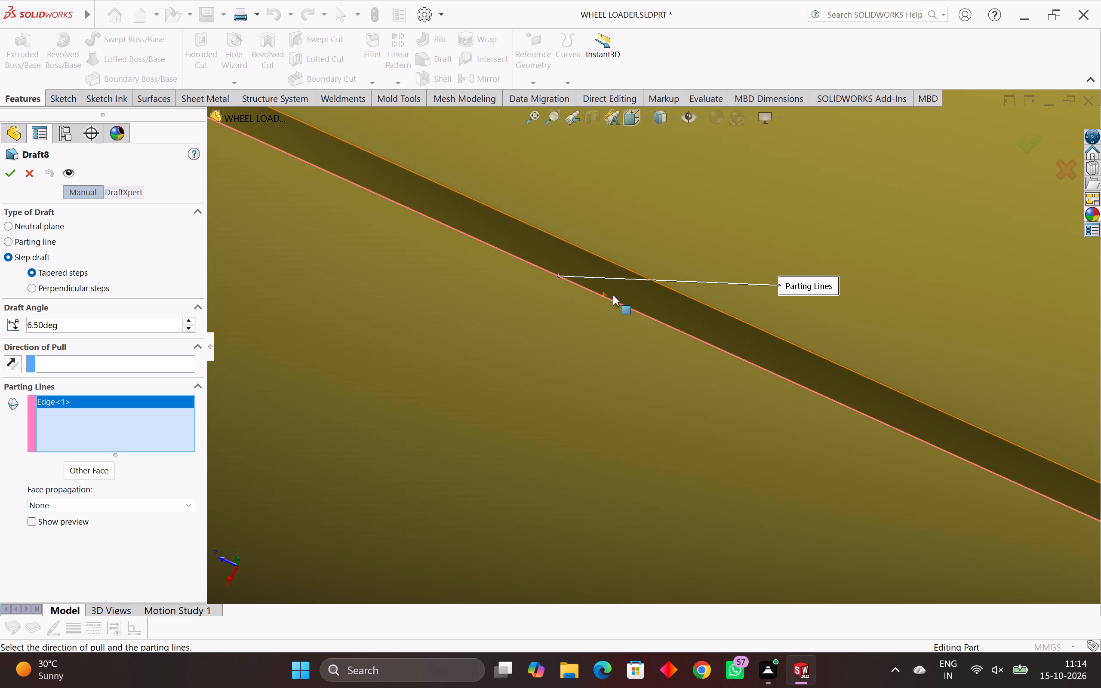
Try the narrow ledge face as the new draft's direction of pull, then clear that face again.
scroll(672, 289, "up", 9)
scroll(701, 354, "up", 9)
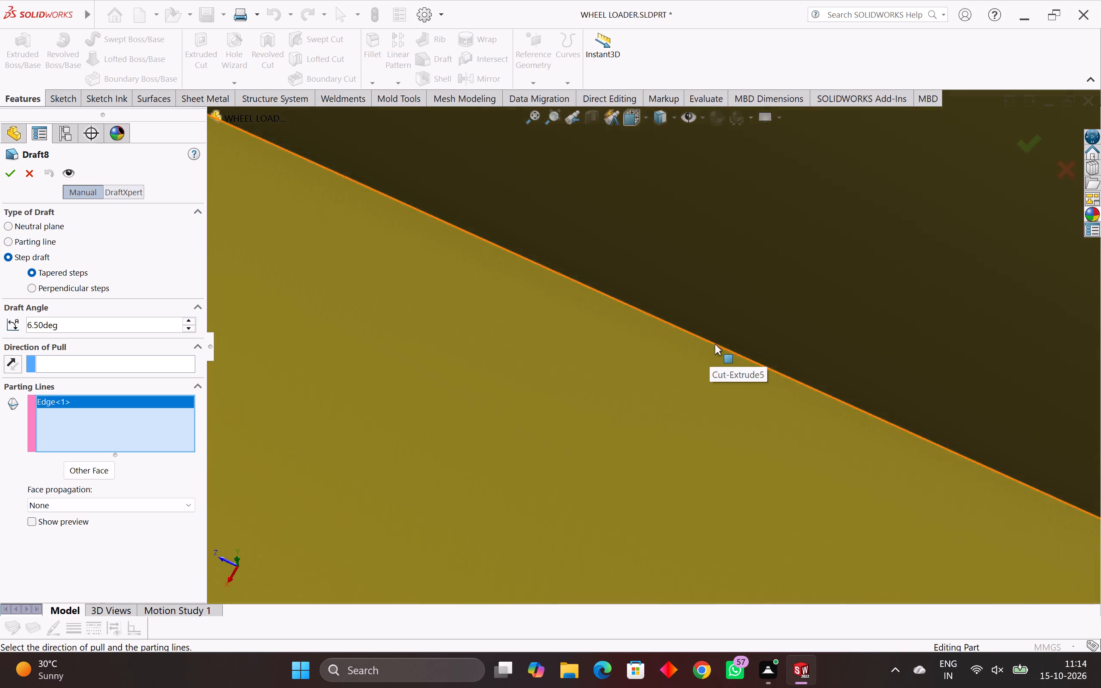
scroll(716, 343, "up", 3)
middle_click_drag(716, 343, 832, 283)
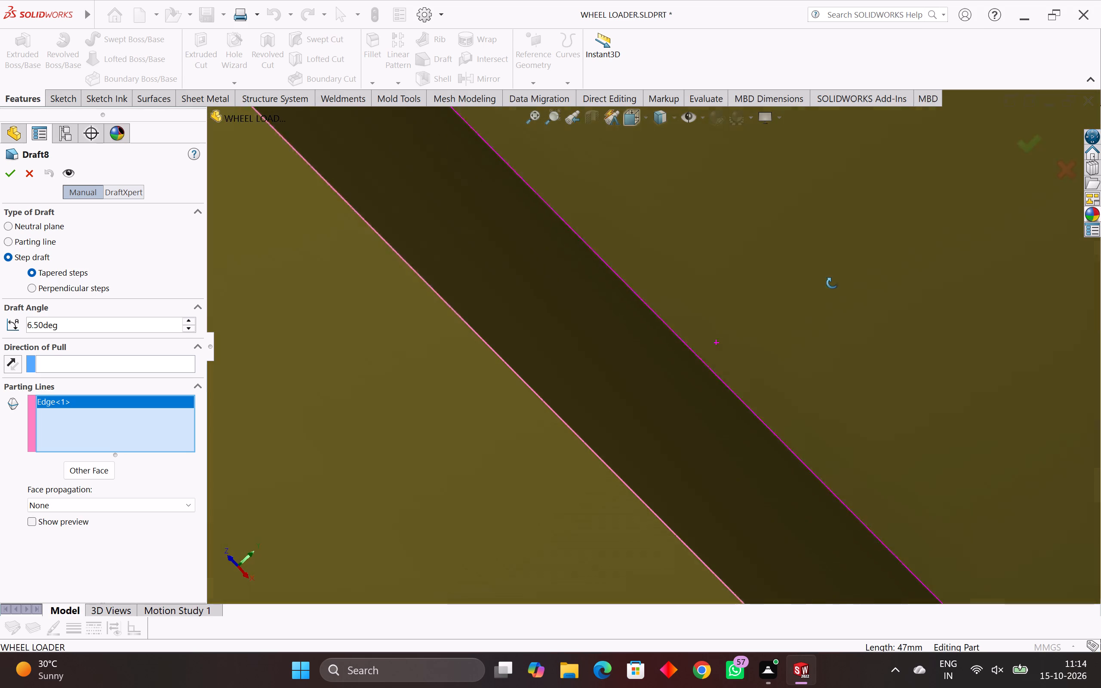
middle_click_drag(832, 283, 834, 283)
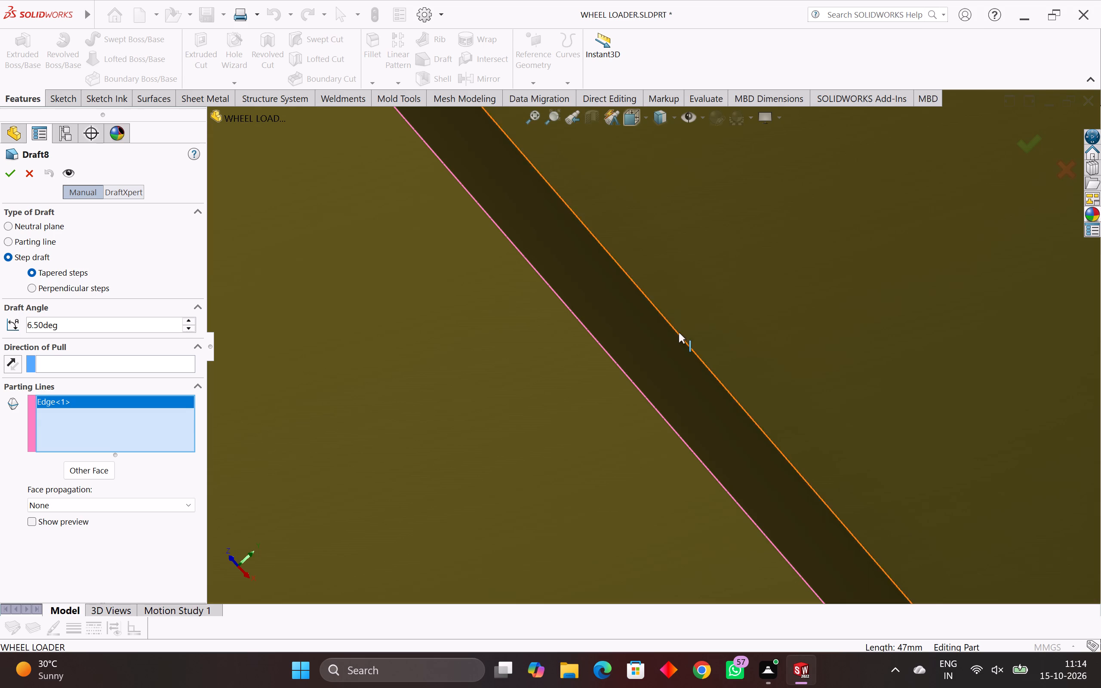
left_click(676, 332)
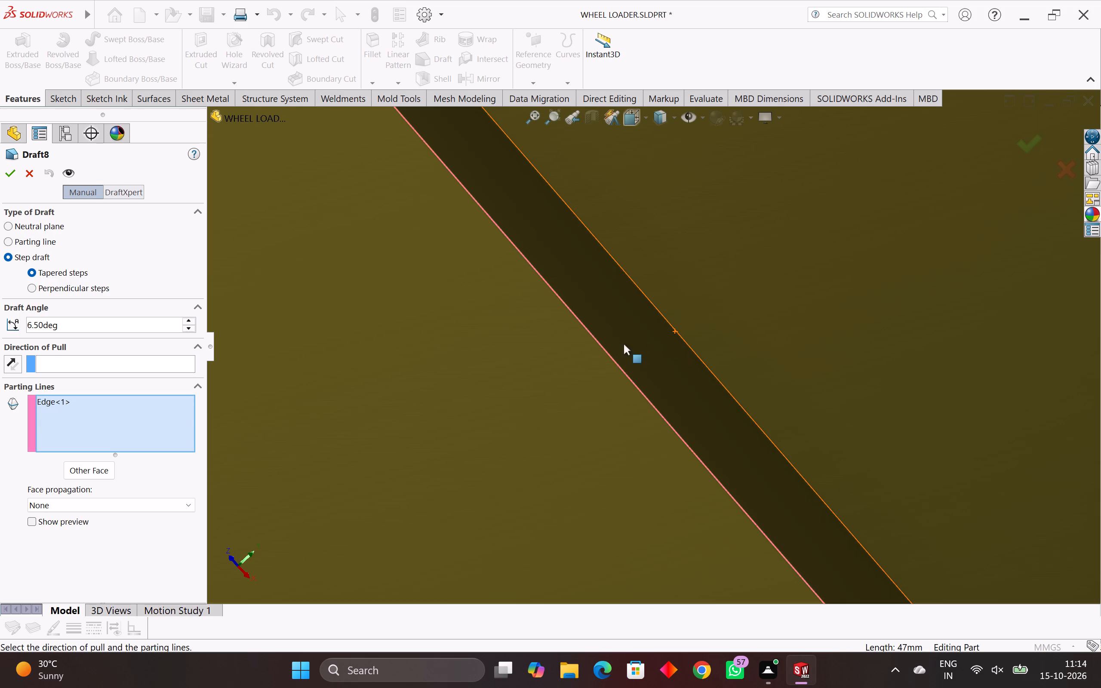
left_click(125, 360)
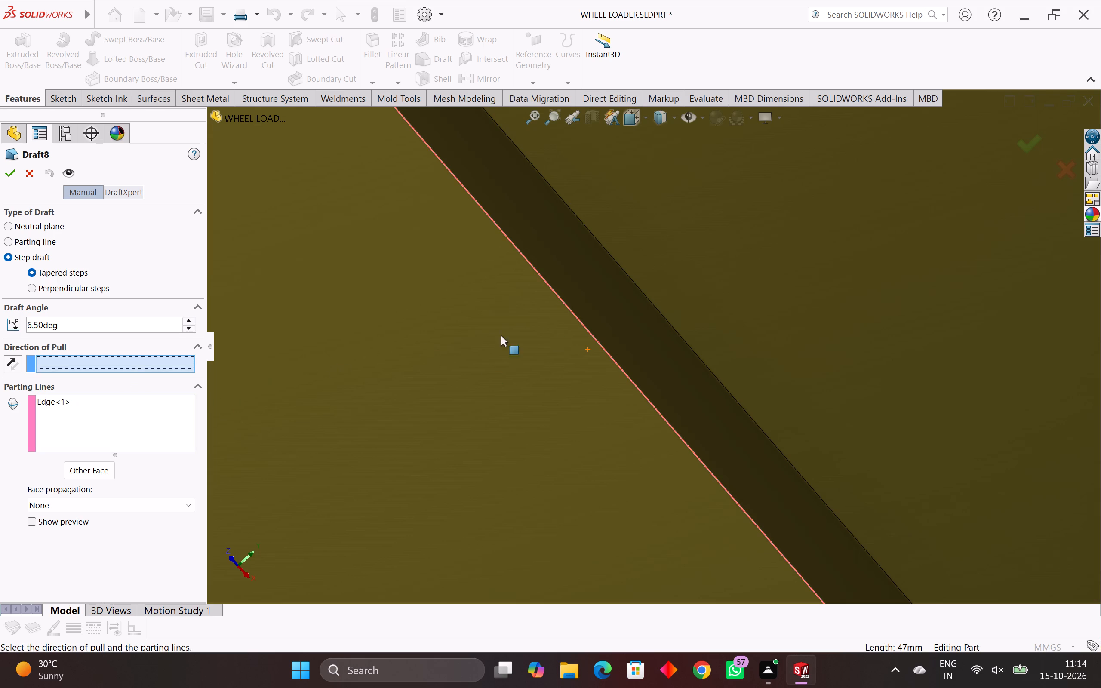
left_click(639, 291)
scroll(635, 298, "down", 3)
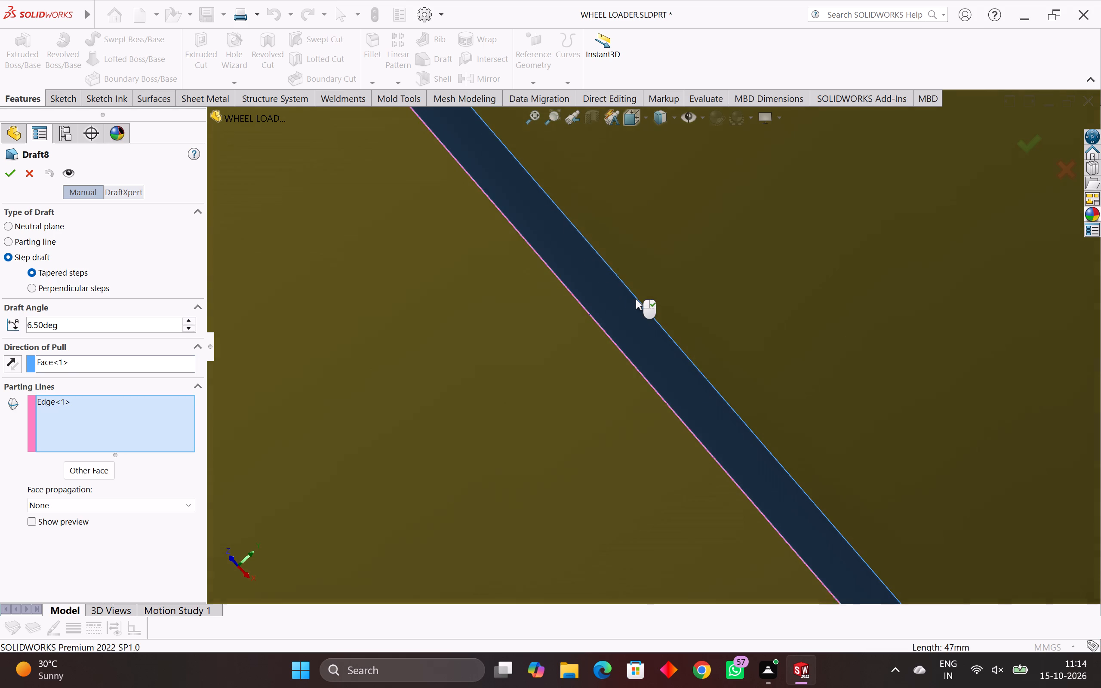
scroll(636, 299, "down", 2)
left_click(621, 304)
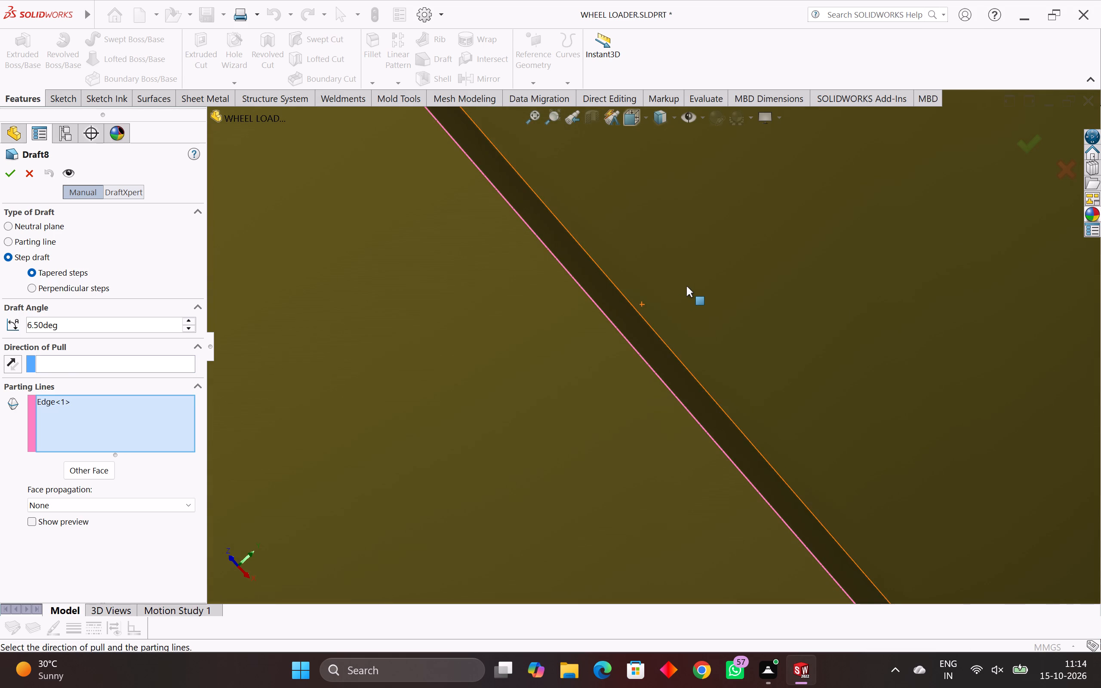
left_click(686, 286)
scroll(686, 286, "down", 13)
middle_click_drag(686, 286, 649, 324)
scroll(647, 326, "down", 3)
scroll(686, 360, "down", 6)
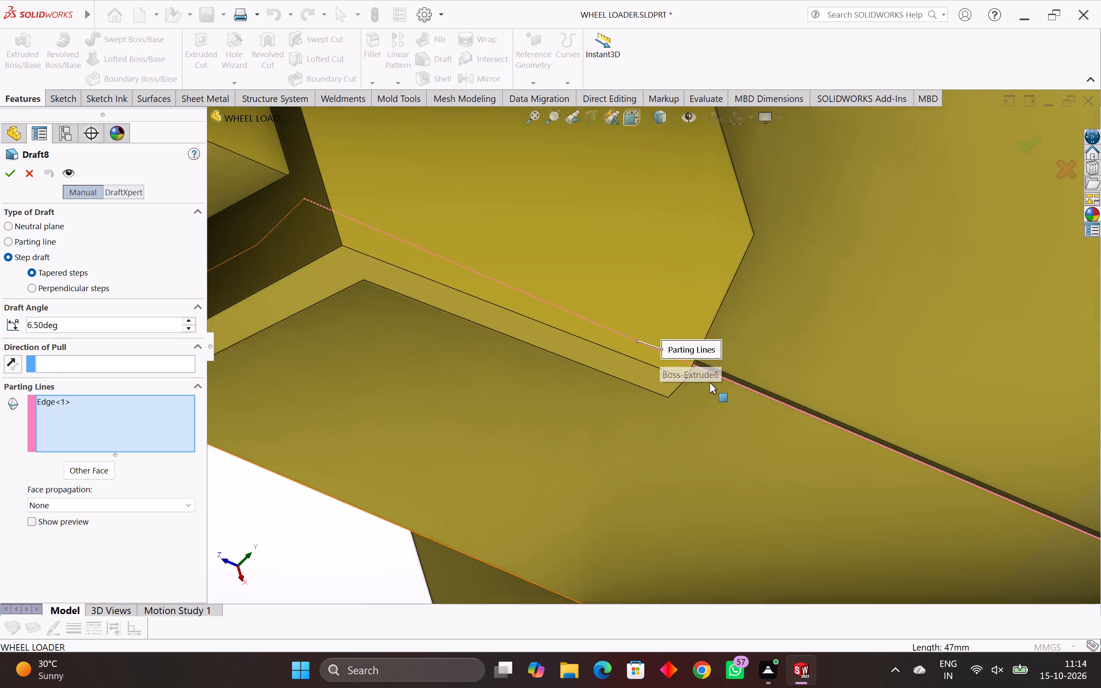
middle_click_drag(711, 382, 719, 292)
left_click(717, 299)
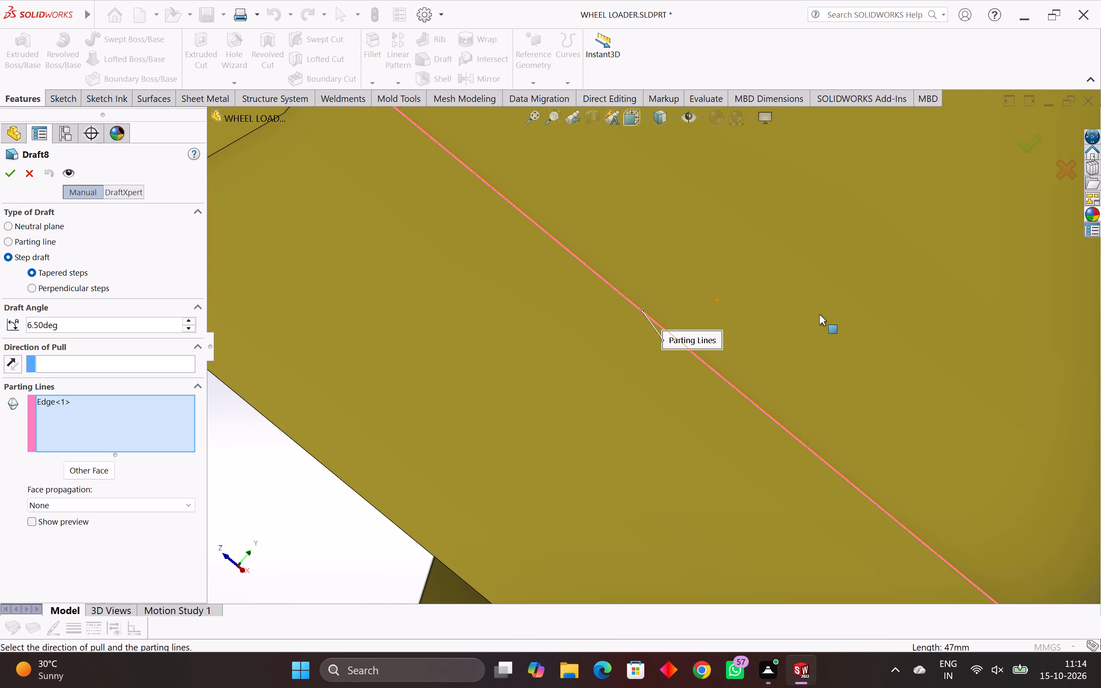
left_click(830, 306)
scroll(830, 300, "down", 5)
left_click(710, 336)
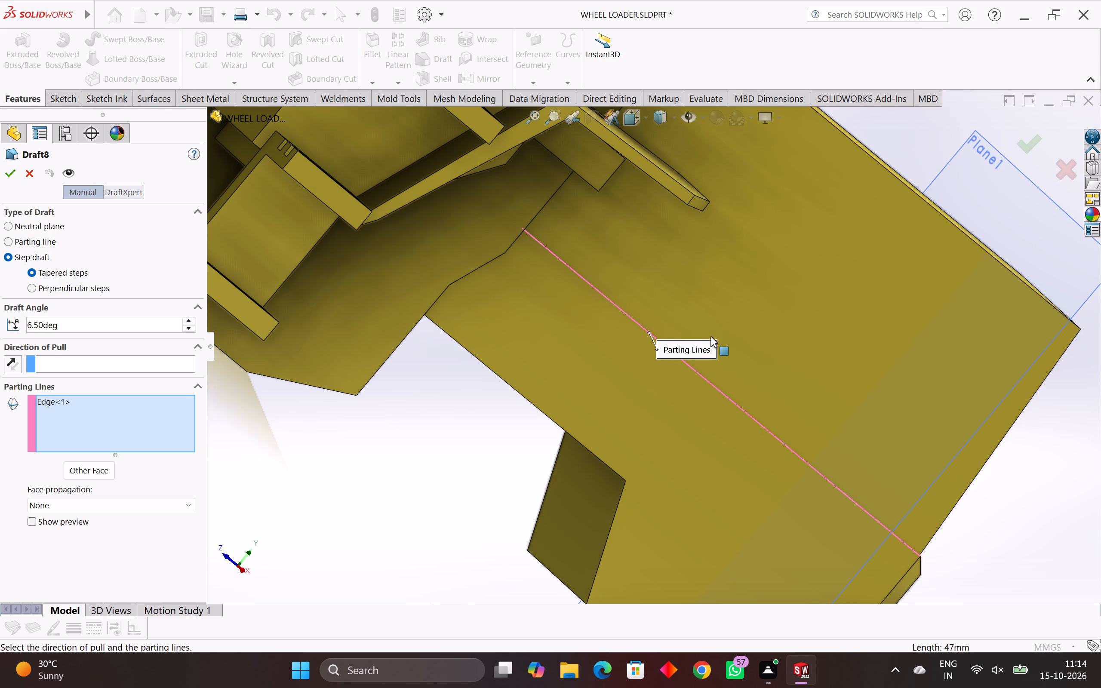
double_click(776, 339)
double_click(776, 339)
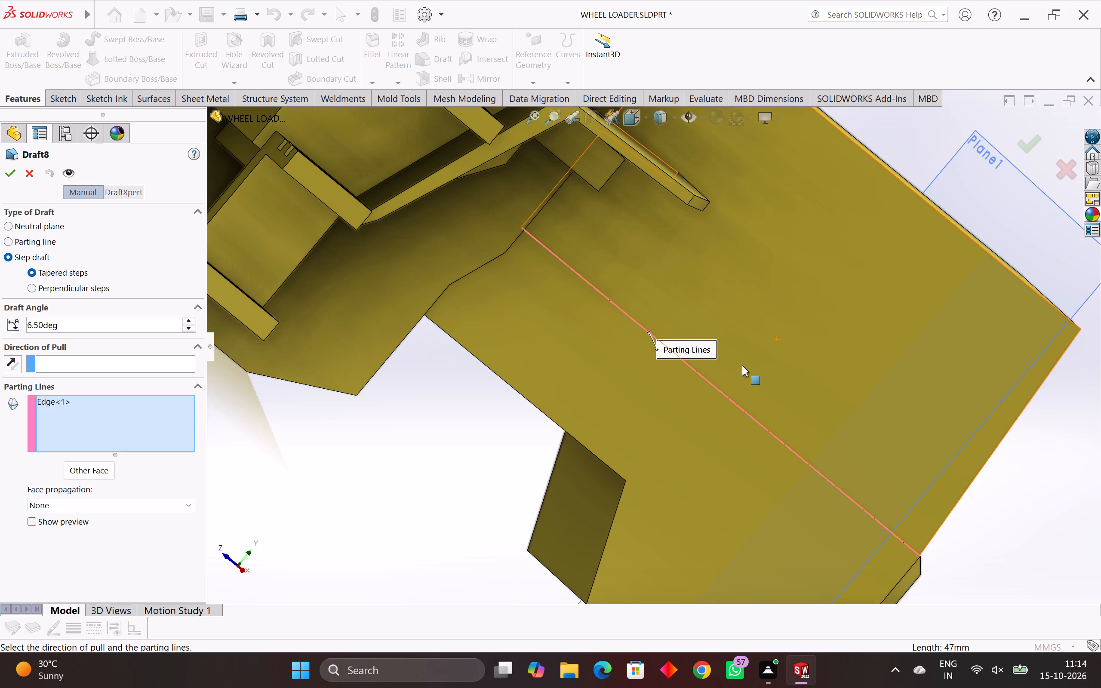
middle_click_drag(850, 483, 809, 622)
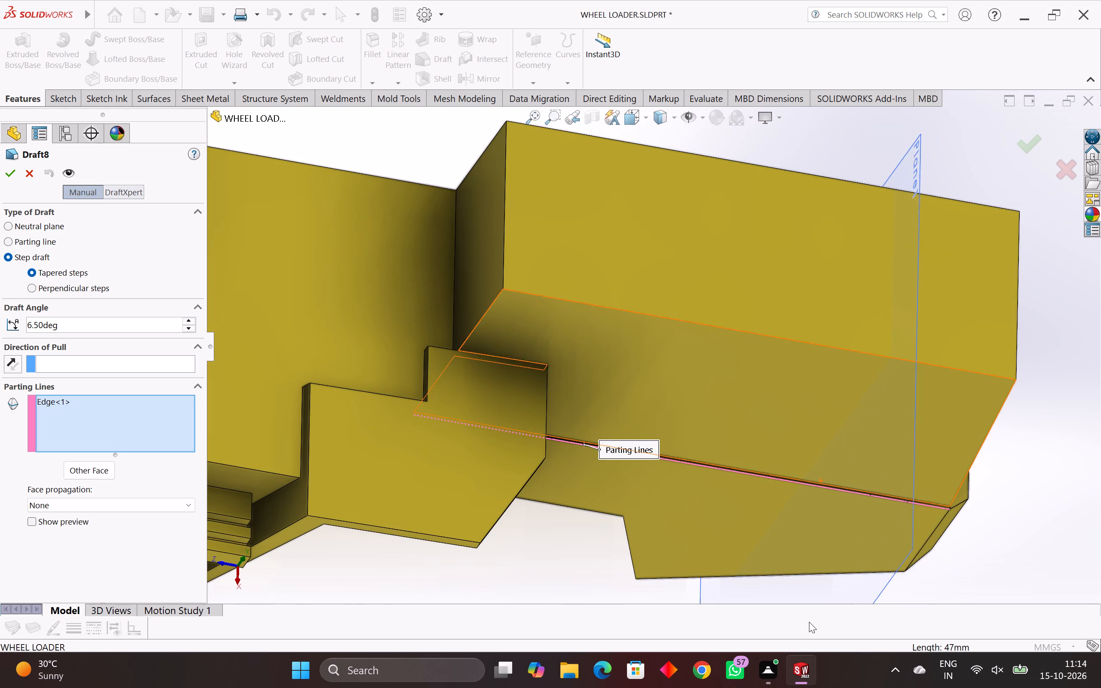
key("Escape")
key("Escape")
Apply a 6.50° tapered step draft with the rear block's narrow ledge face as pull direction and the ledge's upper edge as parting line.
scroll(812, 518, "up", 3)
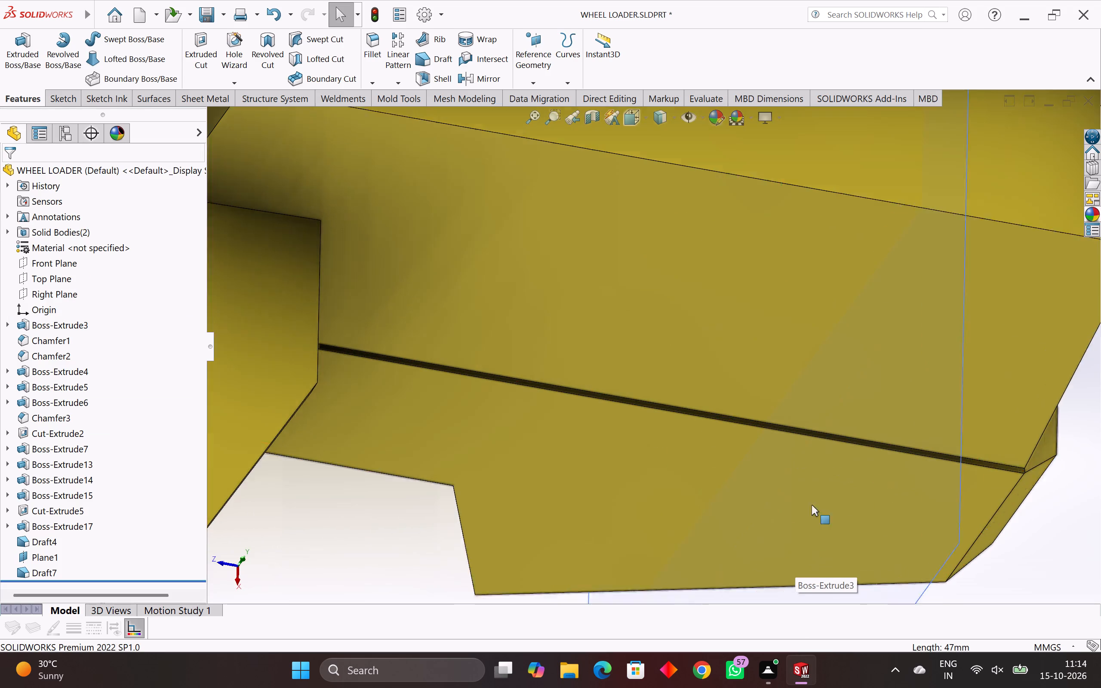
scroll(812, 505, "up", 1)
scroll(810, 317, "up", 4)
scroll(728, 455, "up", 1)
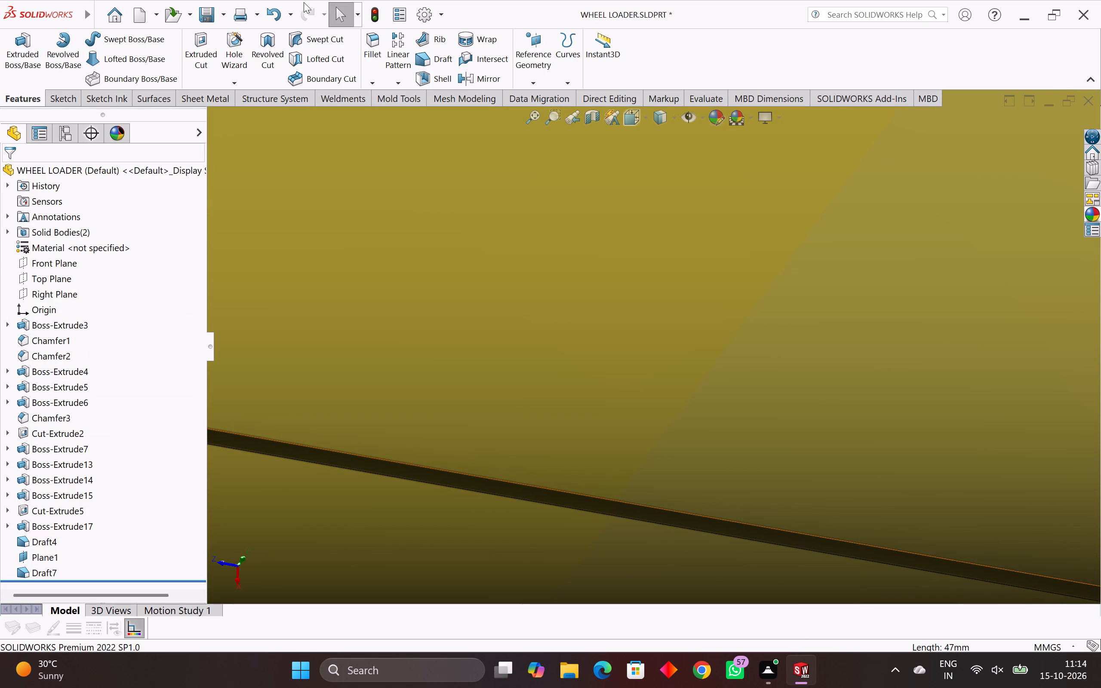
left_click(440, 62)
scroll(635, 504, "up", 7)
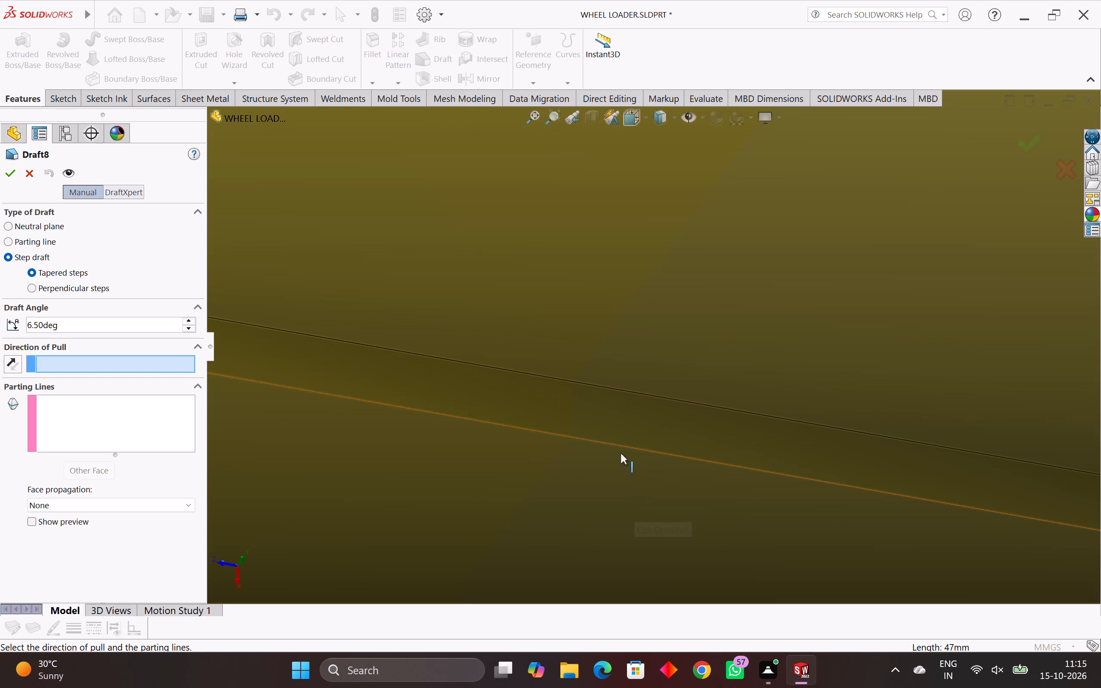
left_click(452, 385)
scroll(503, 397, "up", 3)
scroll(524, 359, "up", 3)
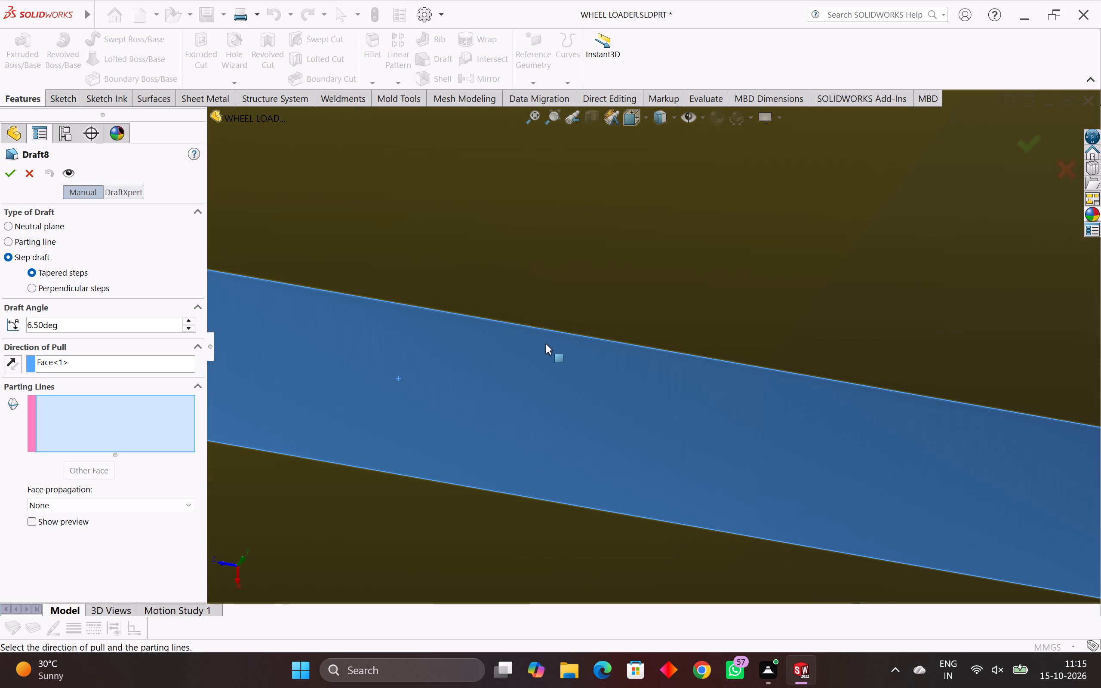
left_click(566, 333)
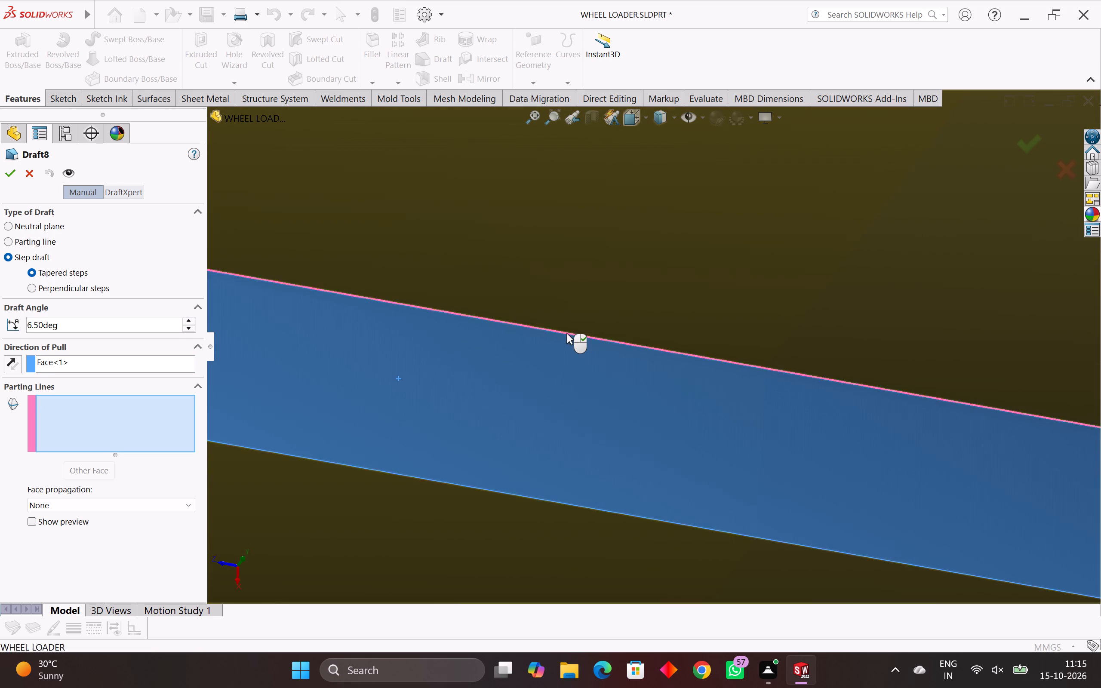
scroll(544, 342, "down", 10)
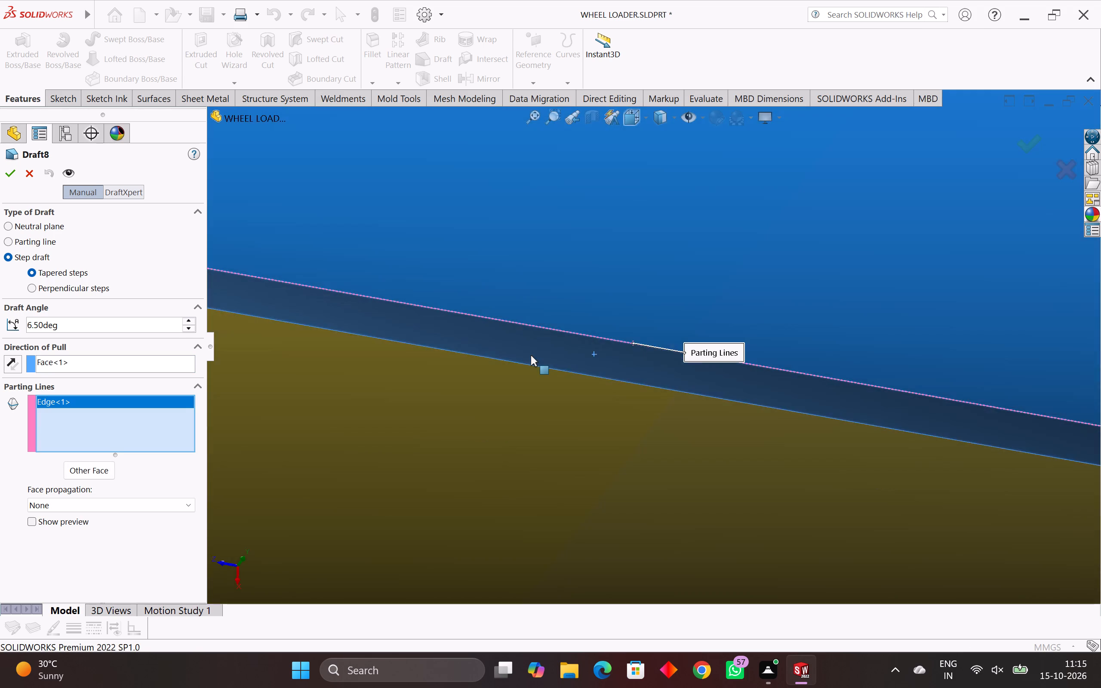
scroll(531, 355, "down", 11)
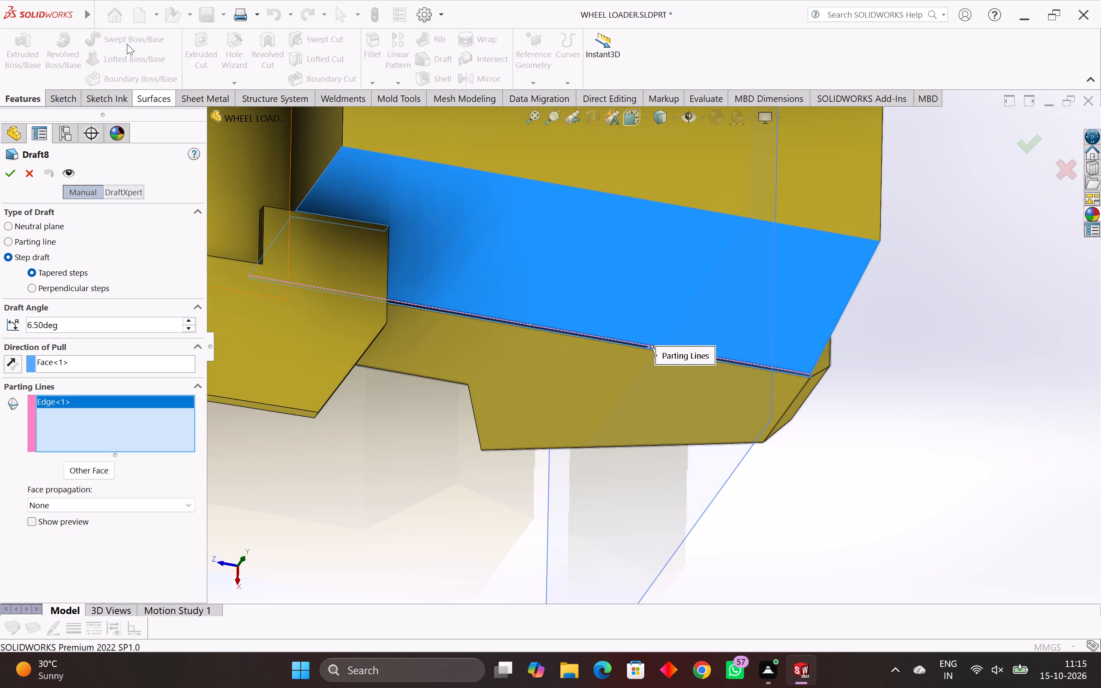
left_click(7, 175)
Start another tapered step draft and examine the rear block and its narrow ledge from several sides.
scroll(365, 312, "down", 3)
middle_click_drag(365, 312, 359, 312)
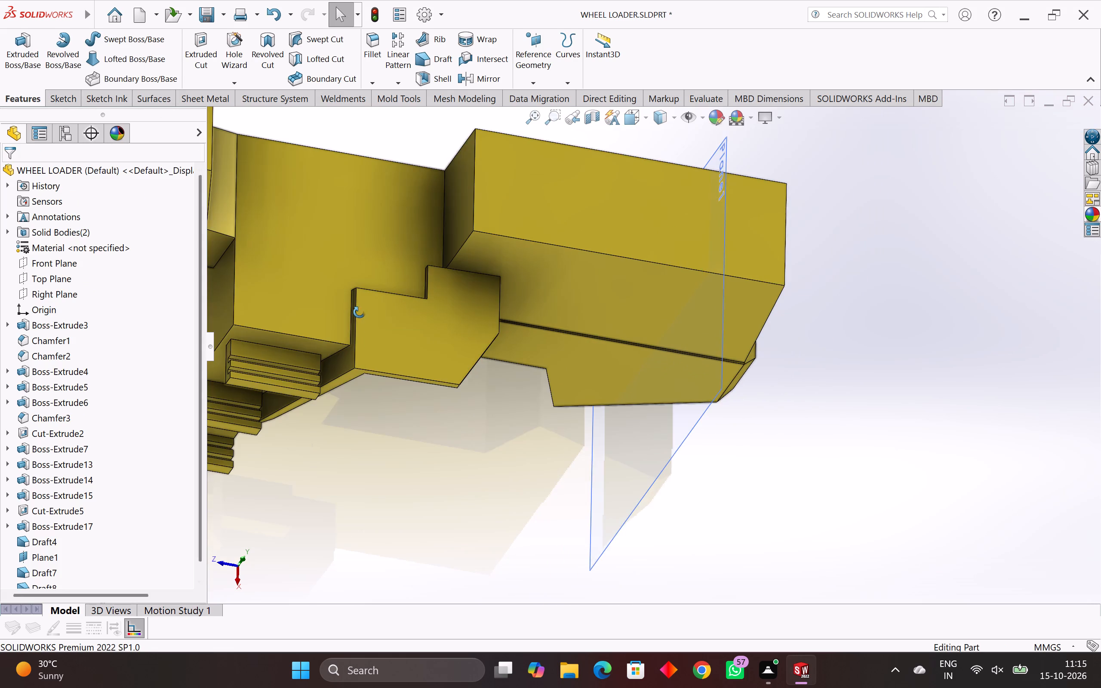
middle_click_drag(359, 312, 328, 341)
scroll(350, 337, "up", 3)
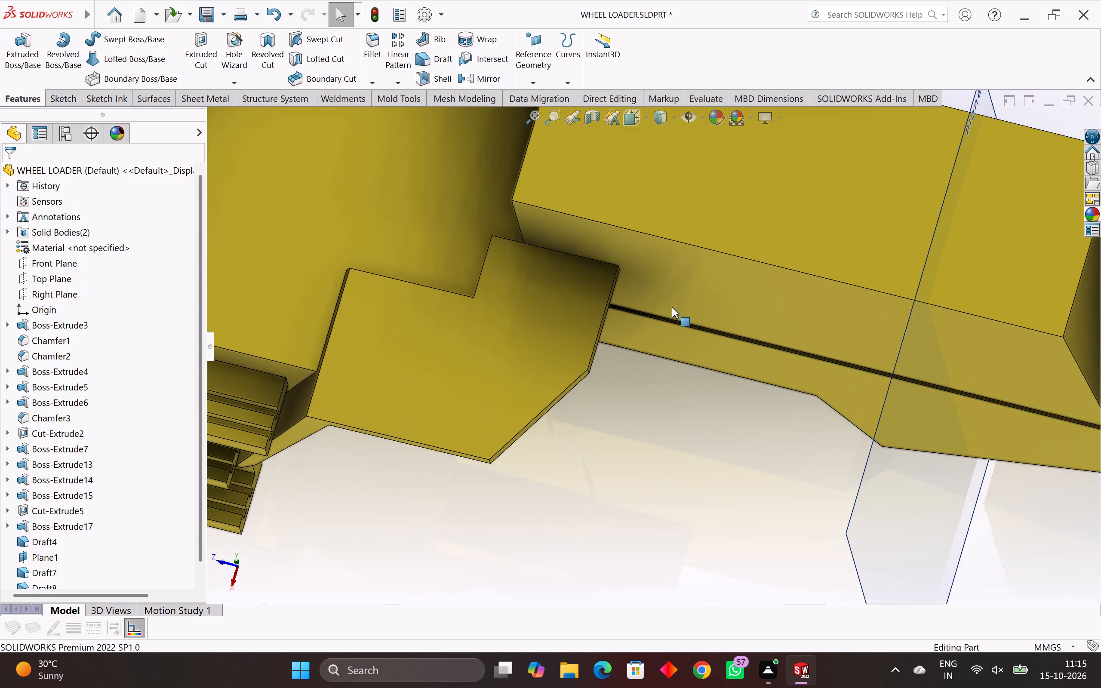
scroll(772, 301, "up", 5)
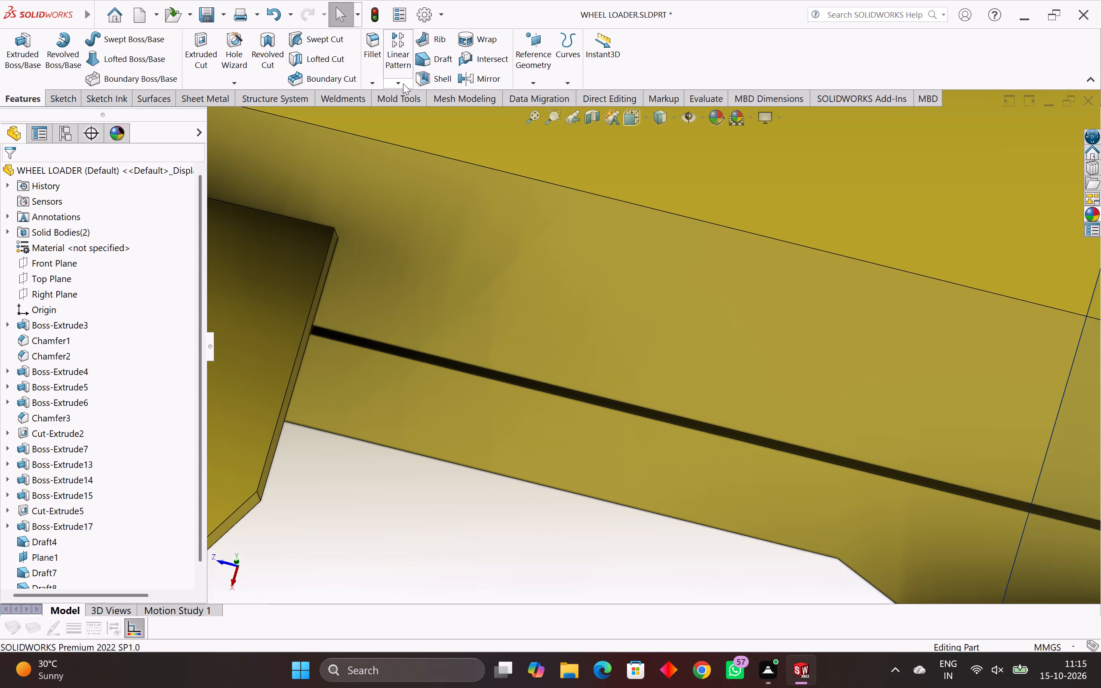
left_click(437, 63)
scroll(518, 378, "up", 3)
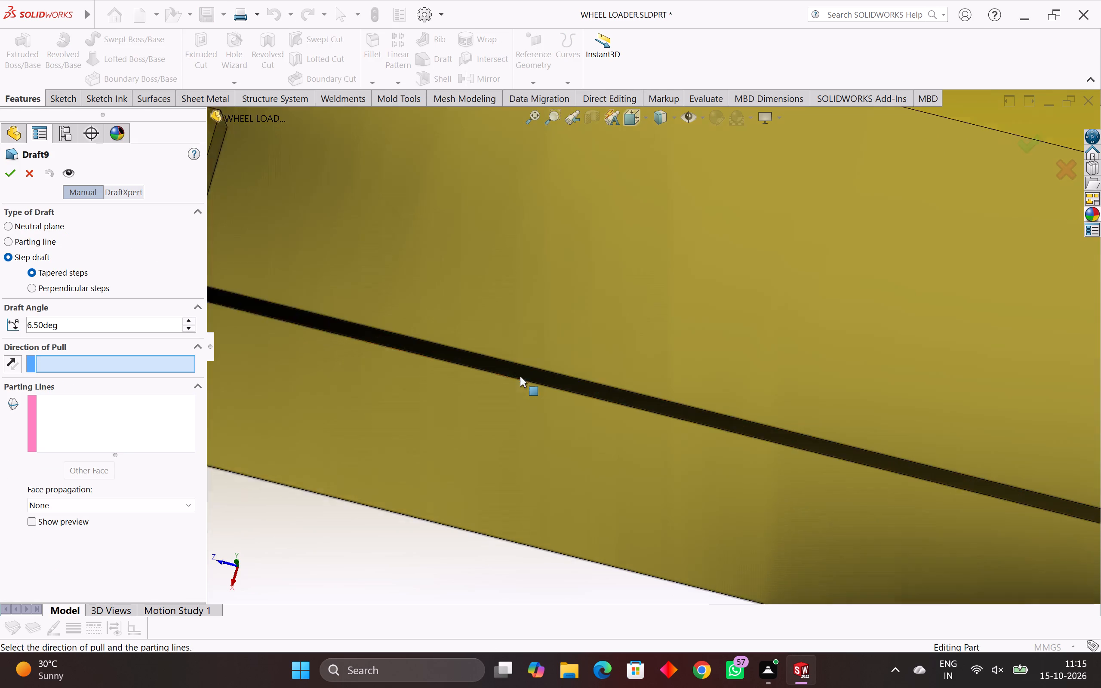
scroll(520, 376, "up", 5)
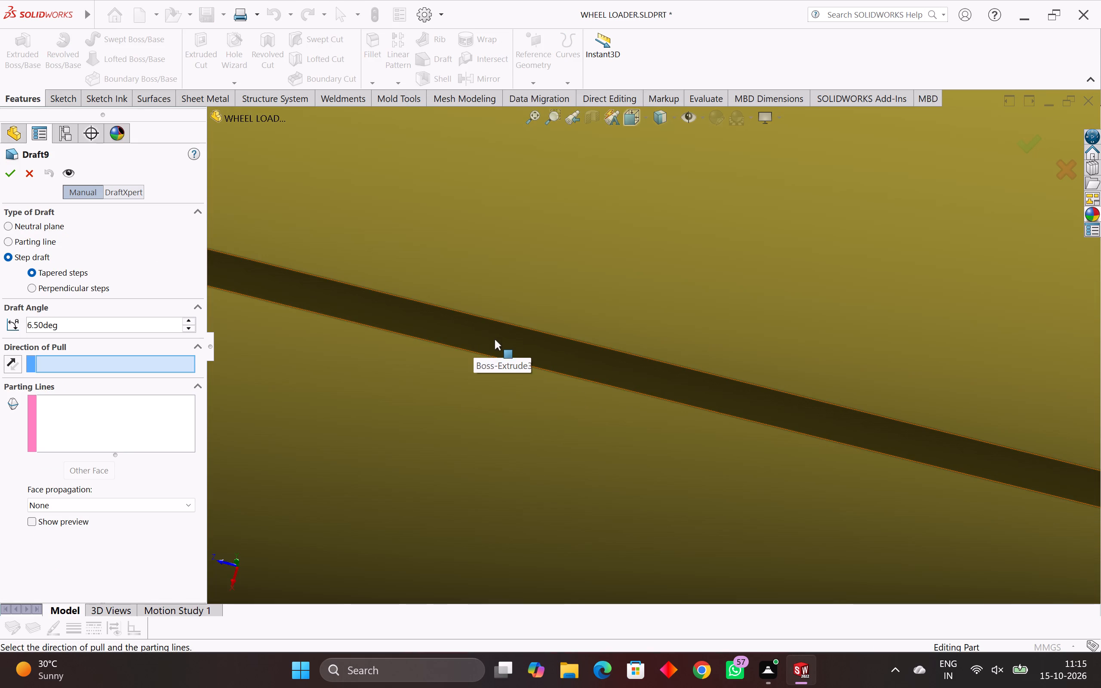
scroll(504, 335, "up", 1)
middle_click_drag(504, 335, 542, 408)
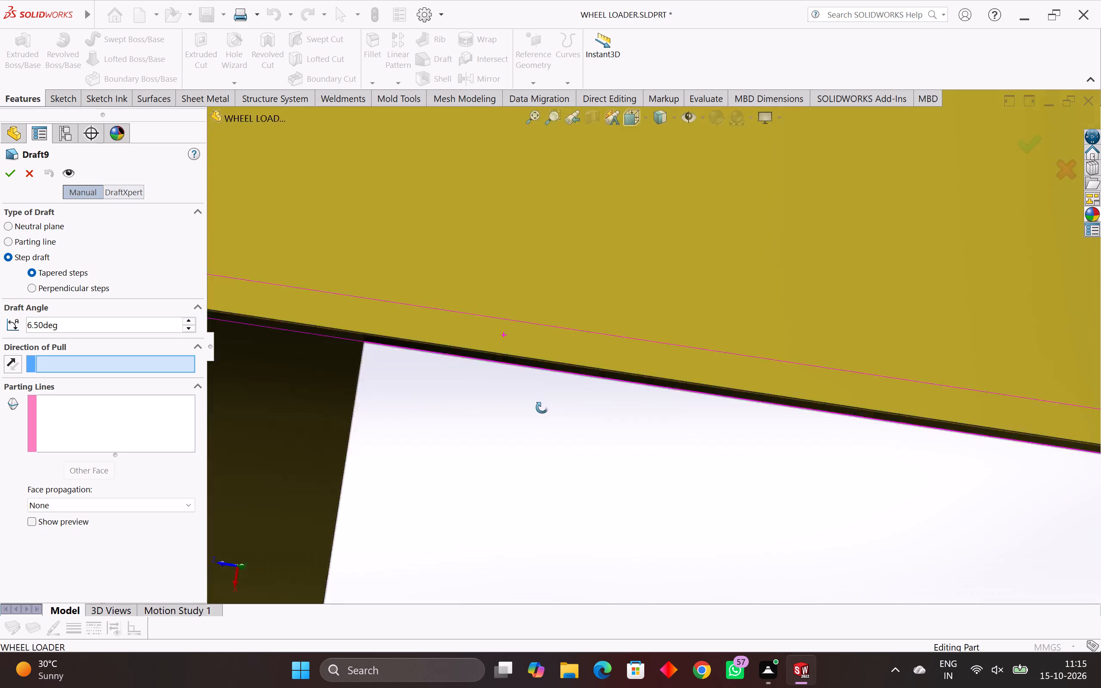
middle_click_drag(542, 408, 566, 424)
scroll(566, 424, "down", 12)
middle_click_drag(603, 424, 366, 388)
scroll(475, 394, "down", 5)
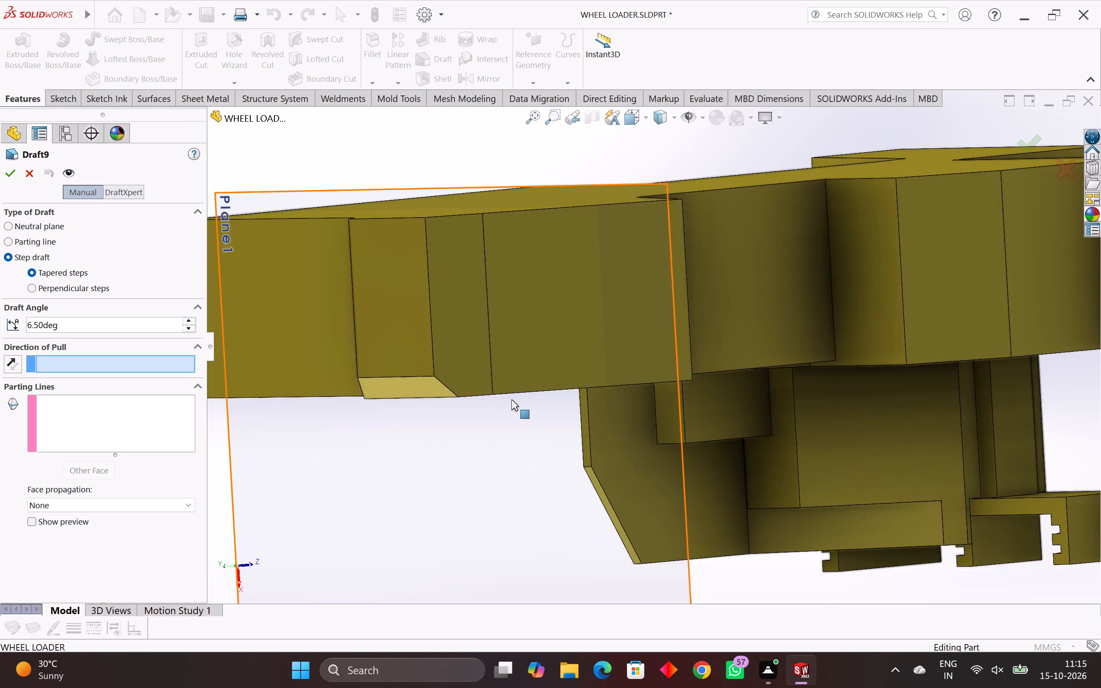
scroll(511, 399, "down", 5)
middle_click_drag(511, 399, 670, 663)
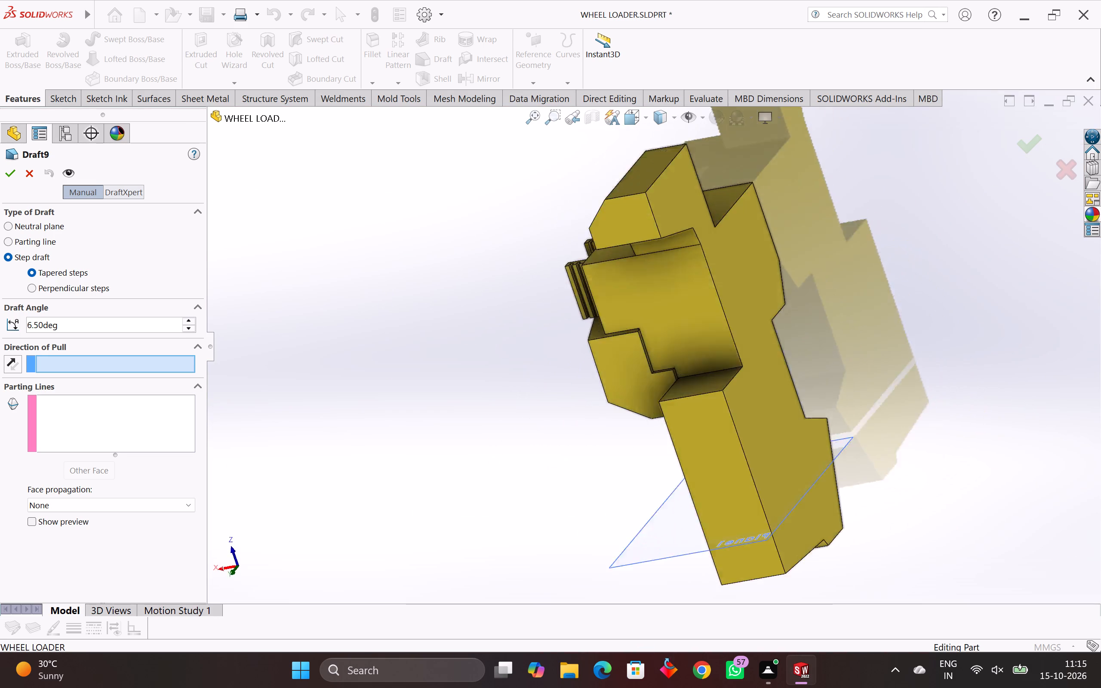
middle_click_drag(670, 663, 870, 664)
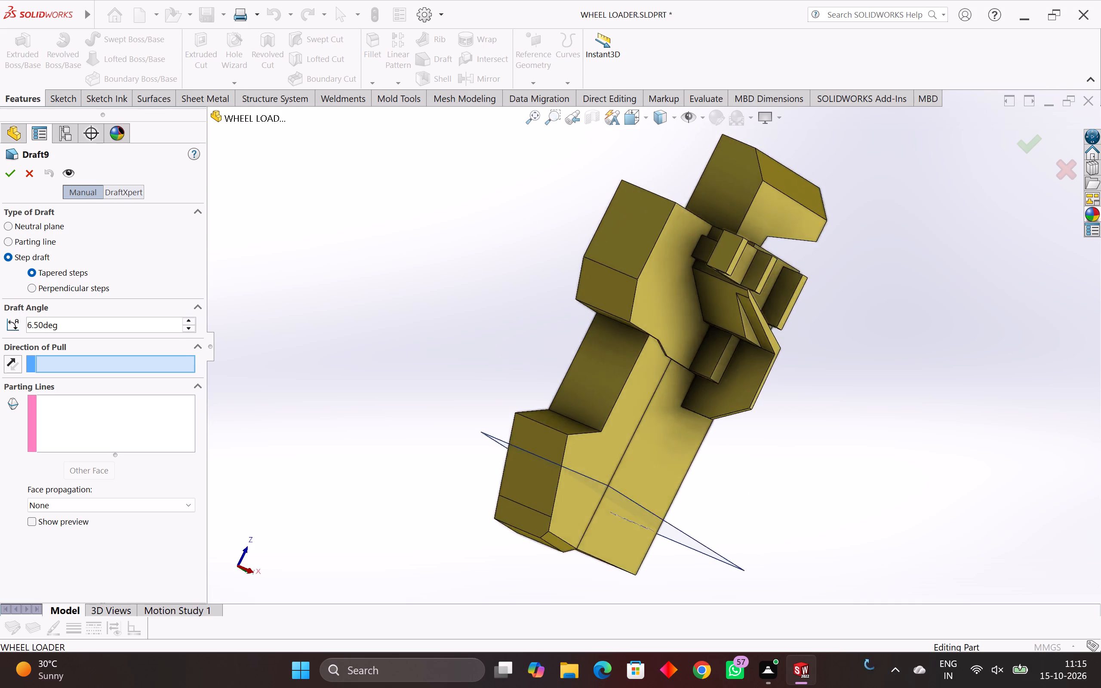
middle_click_drag(870, 664, 750, 629)
scroll(716, 556, "up", 2)
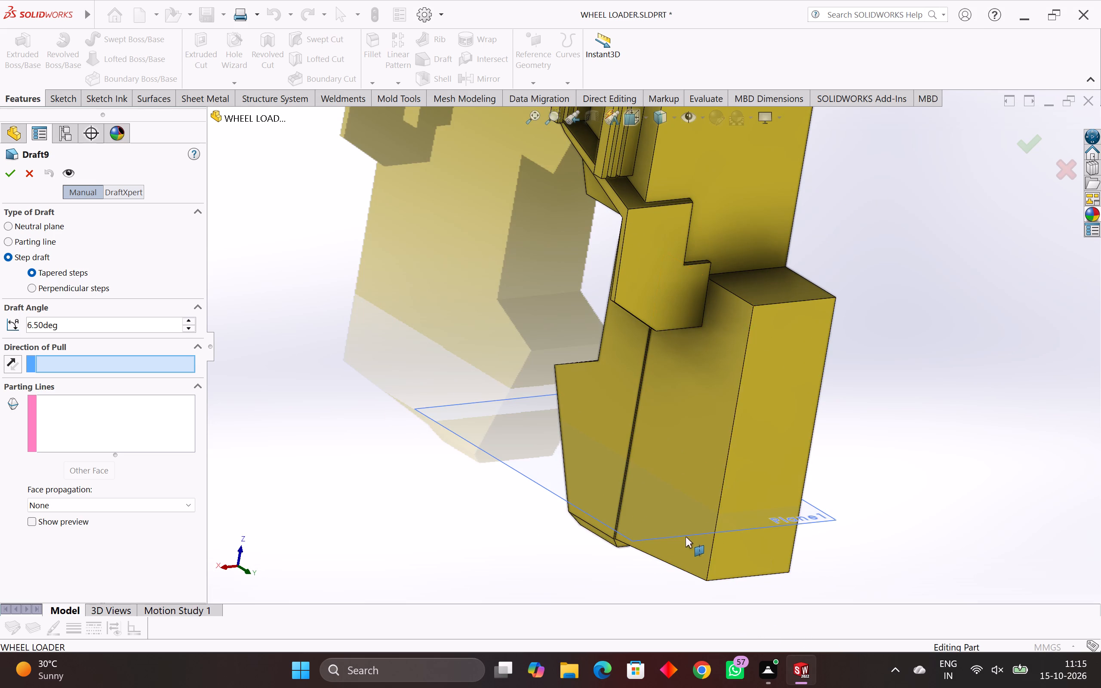
middle_click_drag(662, 510, 887, 687)
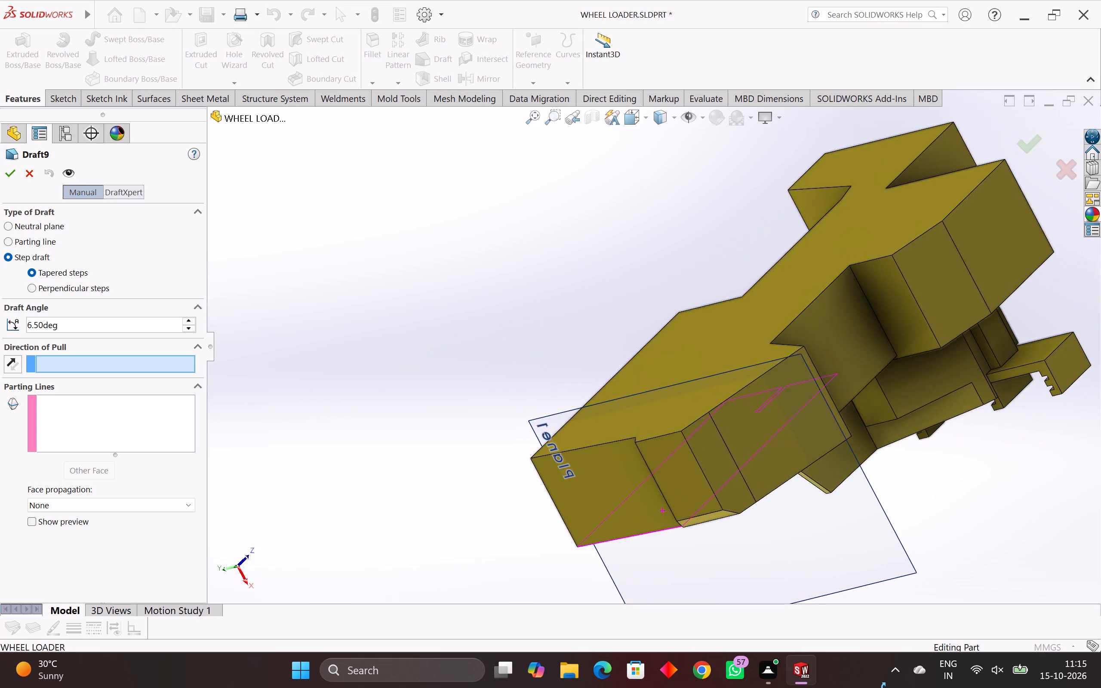
middle_click_drag(887, 687, 1043, 419)
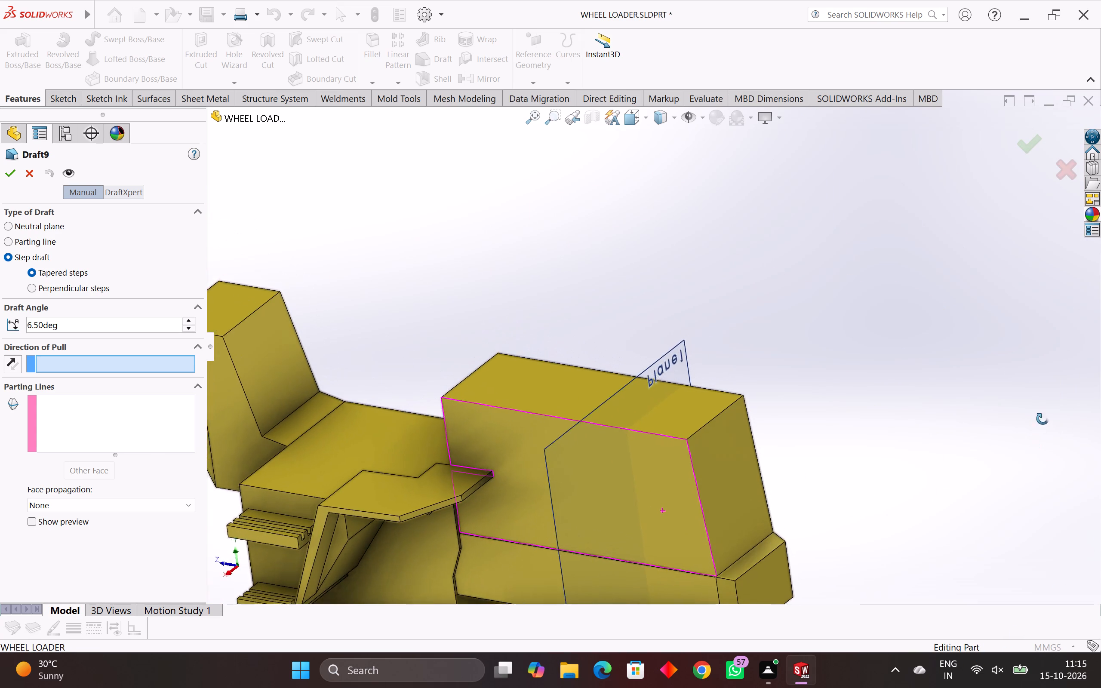
middle_click_drag(1043, 419, 1054, 413)
scroll(757, 528, "down", 3)
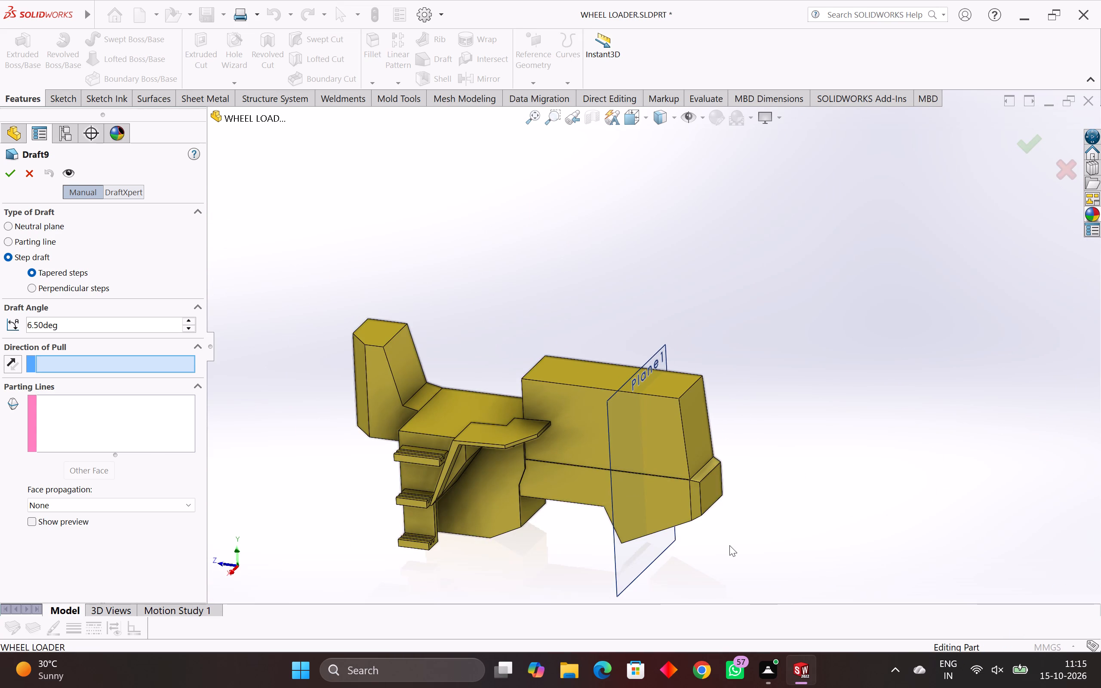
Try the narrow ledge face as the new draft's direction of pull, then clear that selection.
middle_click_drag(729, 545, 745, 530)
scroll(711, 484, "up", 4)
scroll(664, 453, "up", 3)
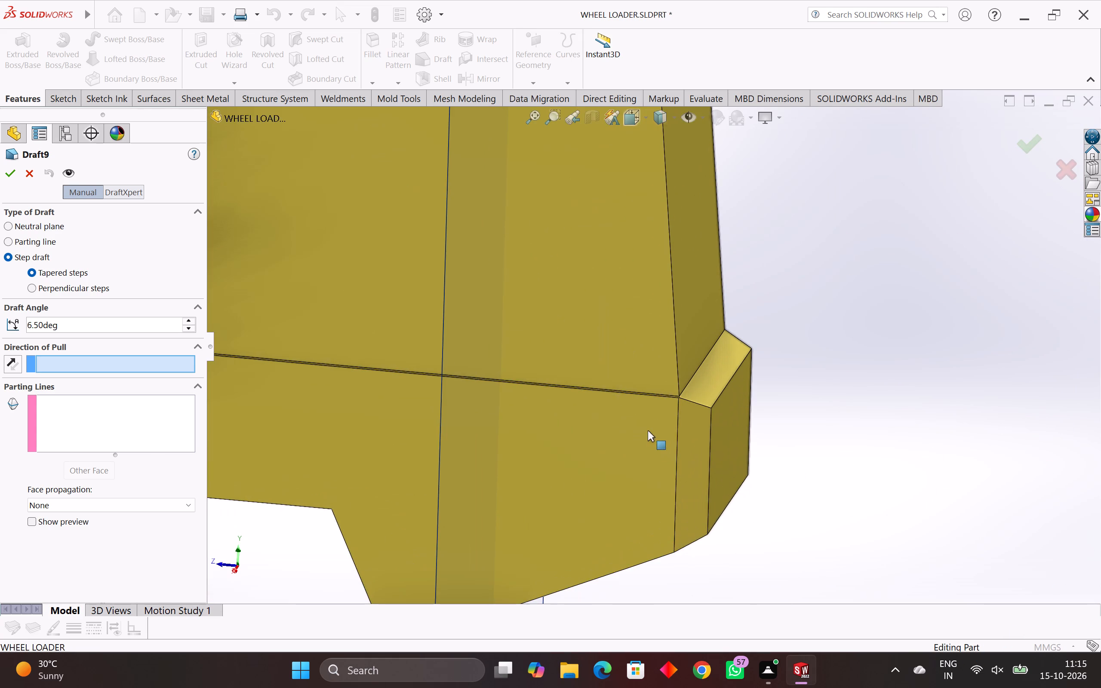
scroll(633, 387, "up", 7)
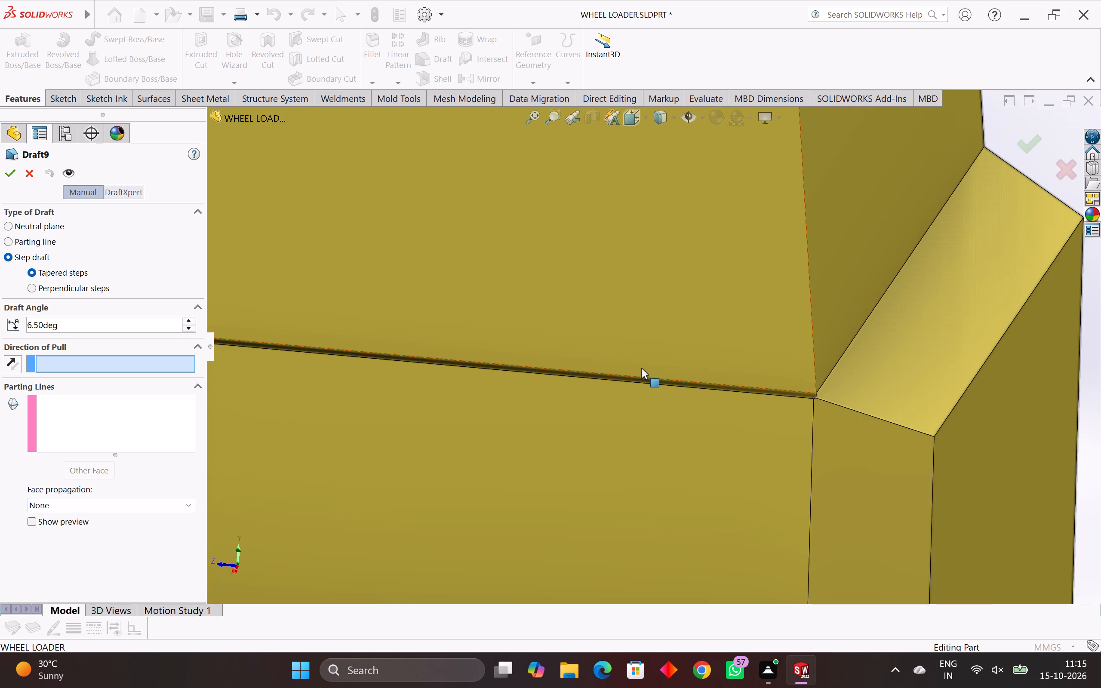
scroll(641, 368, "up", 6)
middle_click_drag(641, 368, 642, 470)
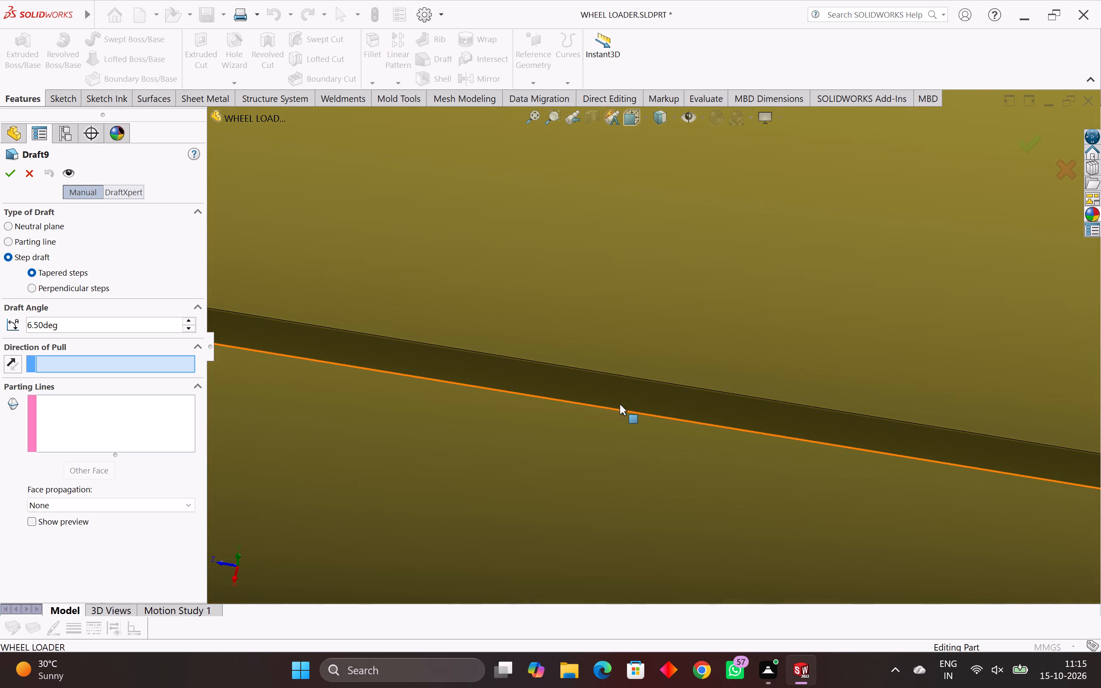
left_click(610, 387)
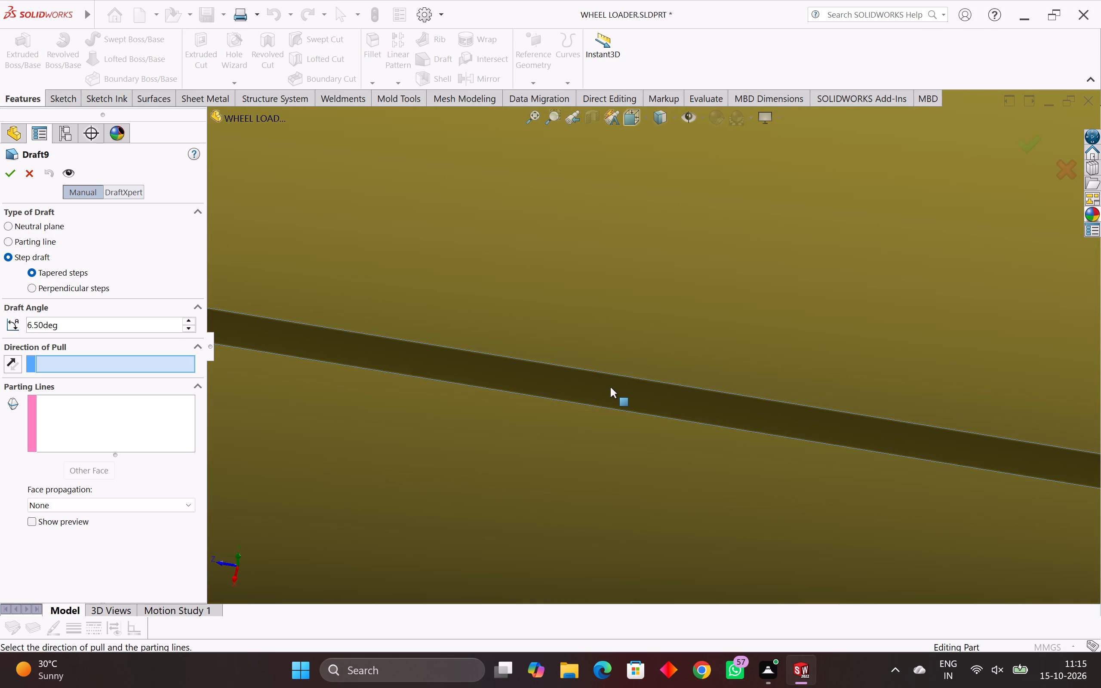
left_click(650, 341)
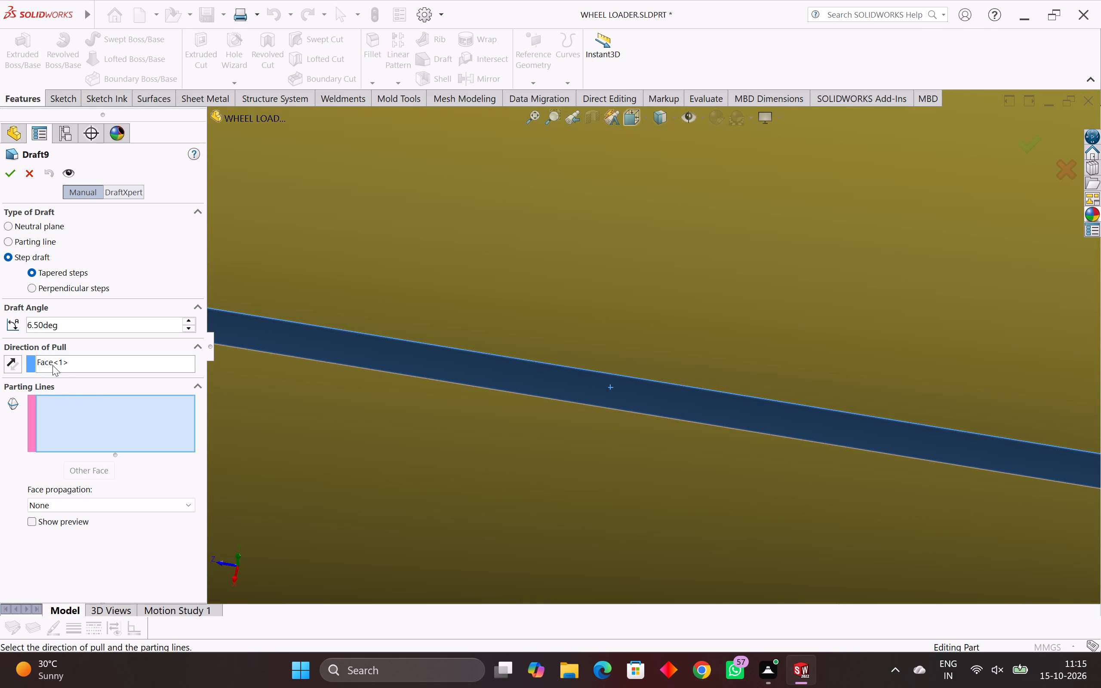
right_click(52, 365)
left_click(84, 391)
Apply a 6.50° tapered step draft with the large face above the rear block's ledge as pull direction and the ledge's upper edge as parting line.
left_click(422, 269)
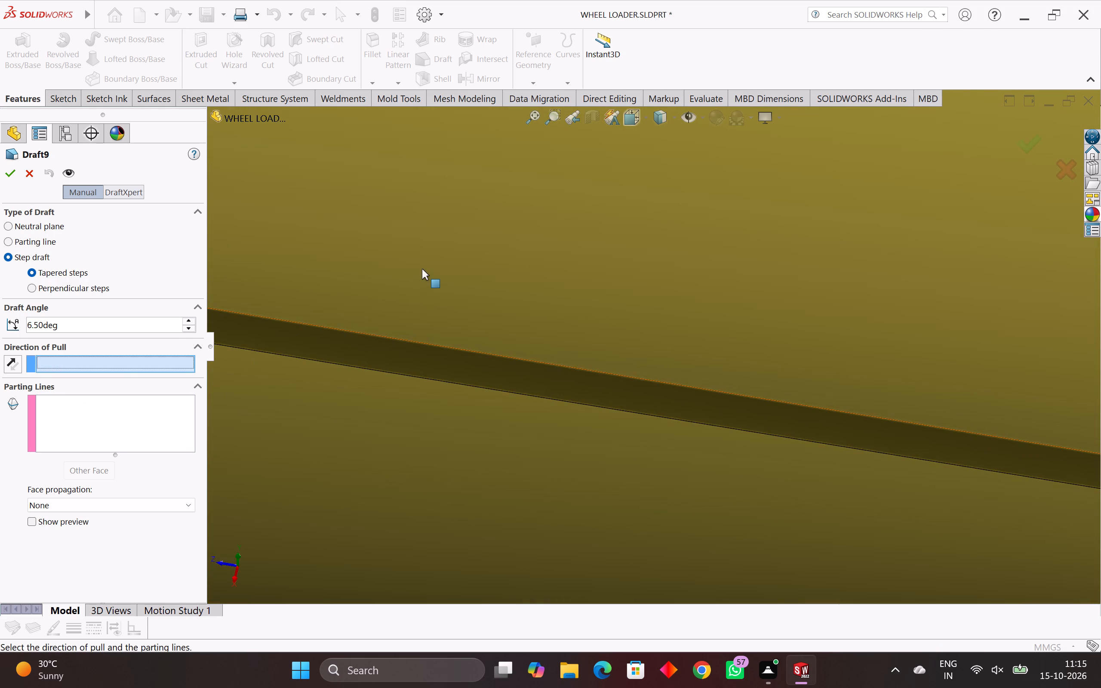
middle_click_drag(420, 366, 427, 415)
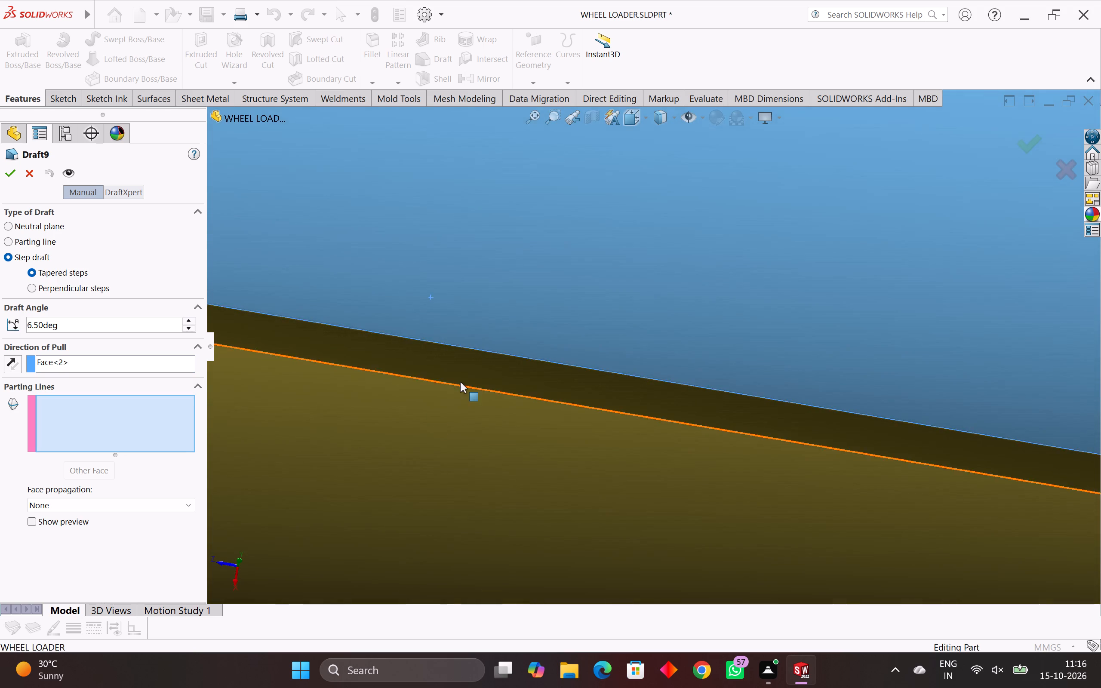
scroll(471, 371, "up", 8)
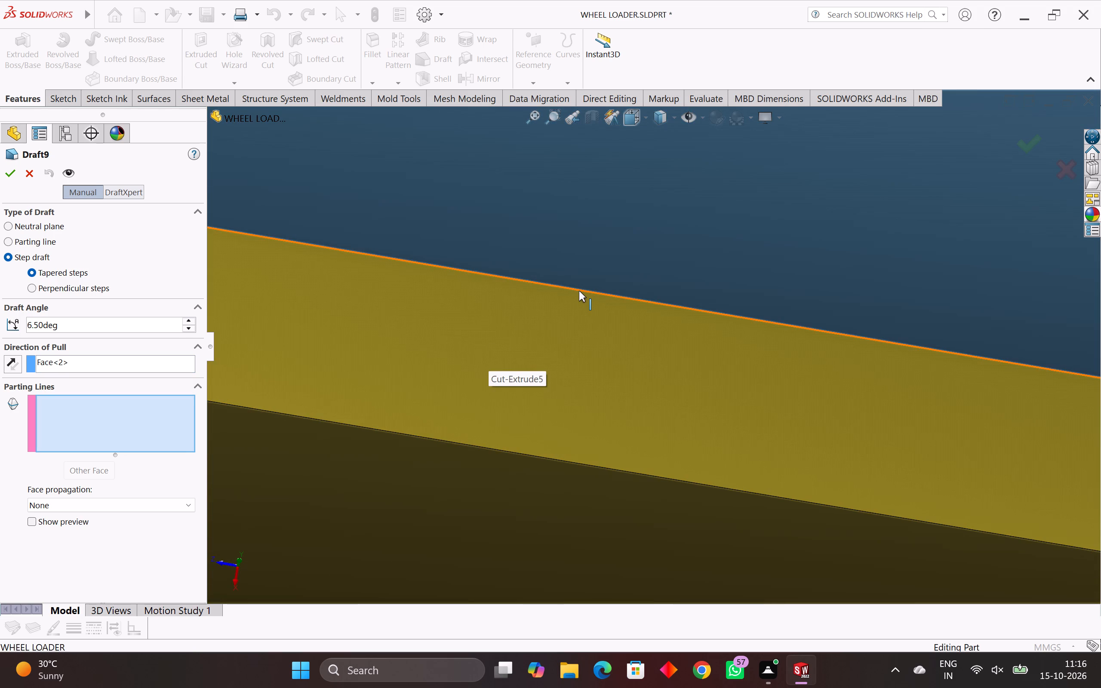
left_click(579, 291)
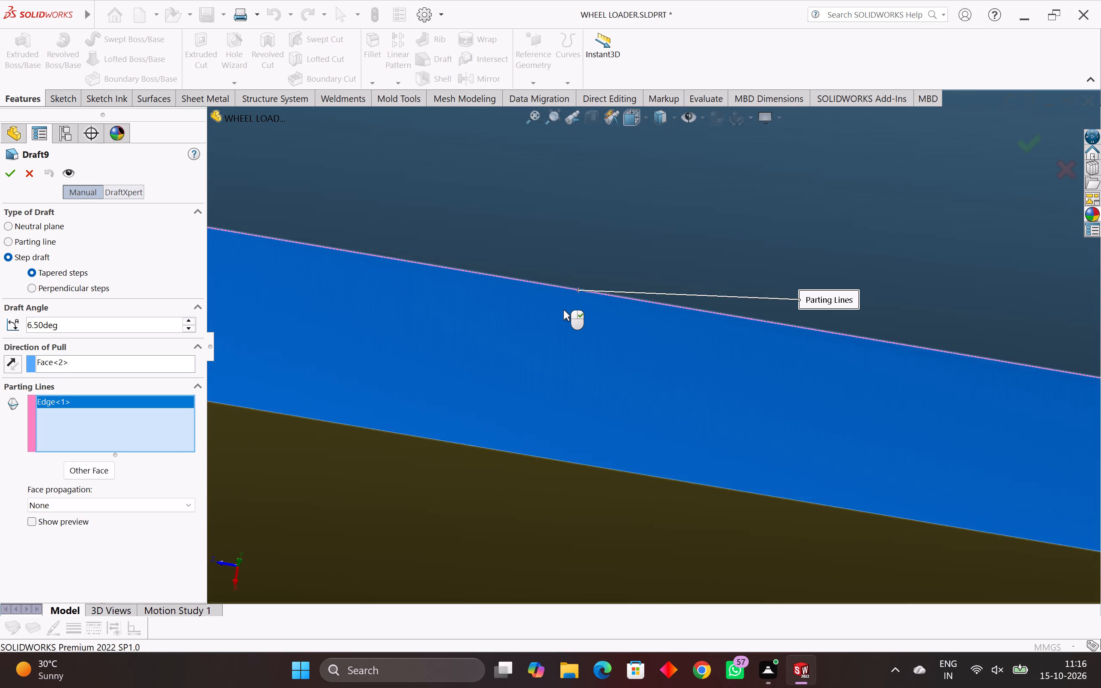
scroll(524, 329, "down", 12)
scroll(472, 351, "down", 10)
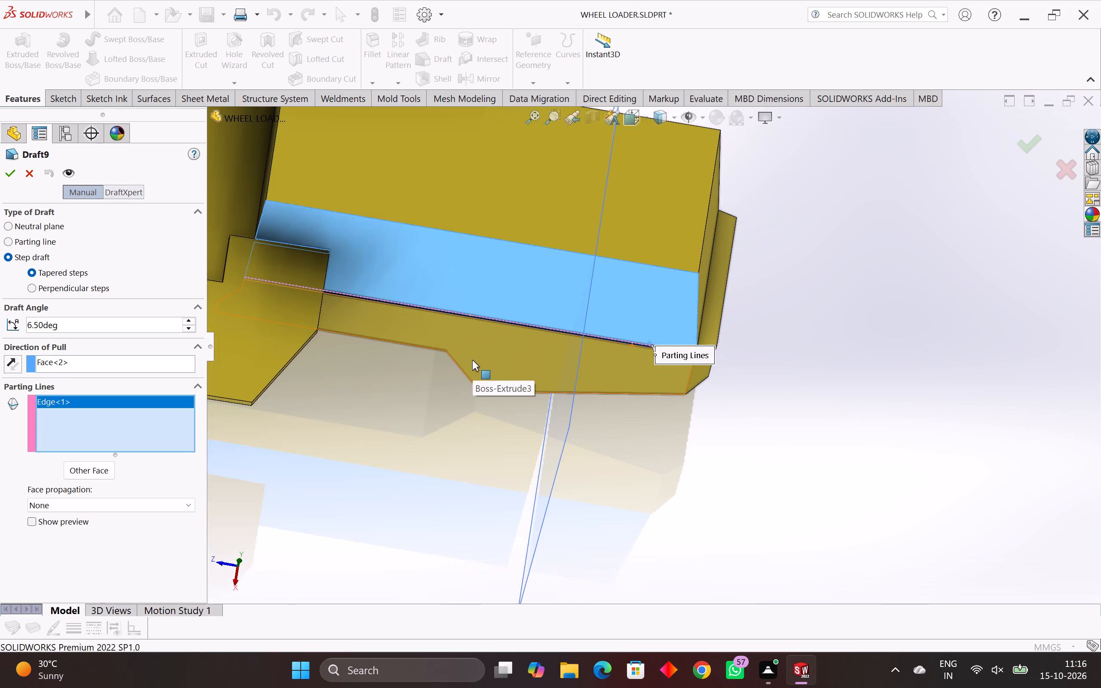
middle_click_drag(472, 360, 483, 315)
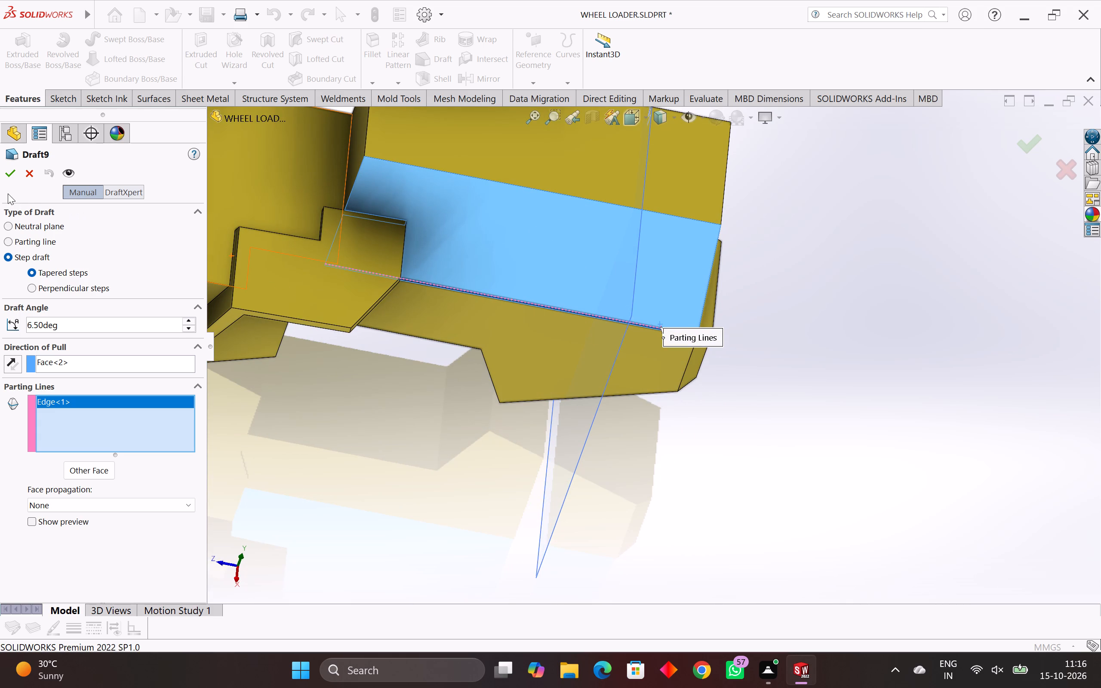
left_click(14, 178)
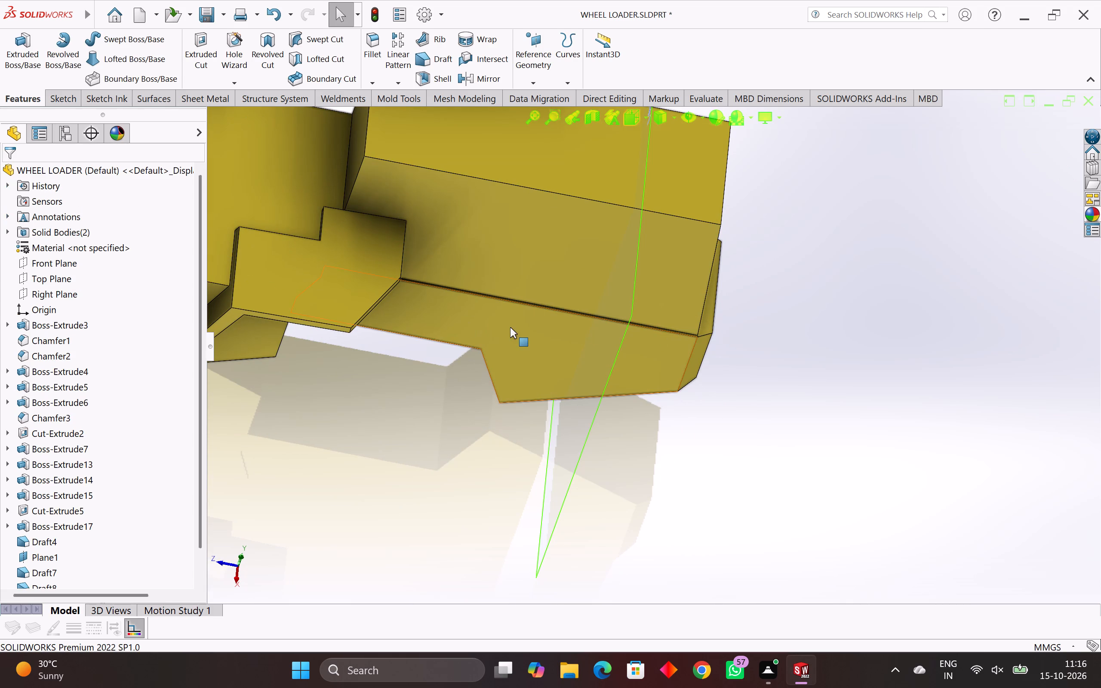
Set up another 6.50° tapered step draft with the narrow ledge face as pull direction and the ledge's upper edge as parting line.
middle_click_drag(510, 327, 400, 316)
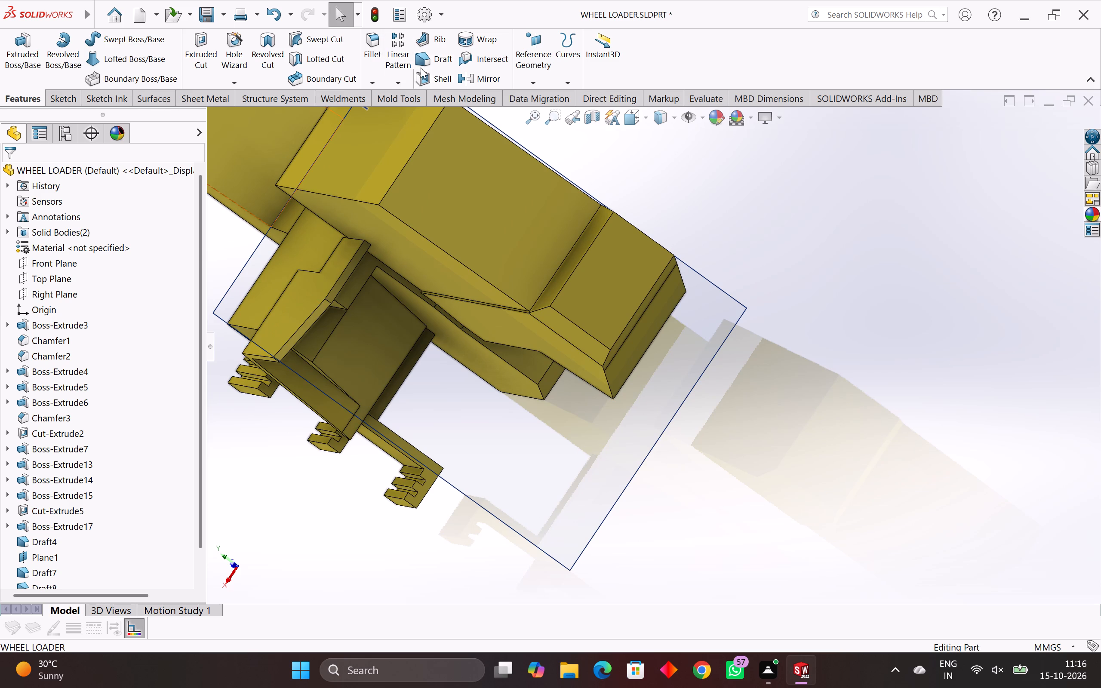
left_click(433, 62)
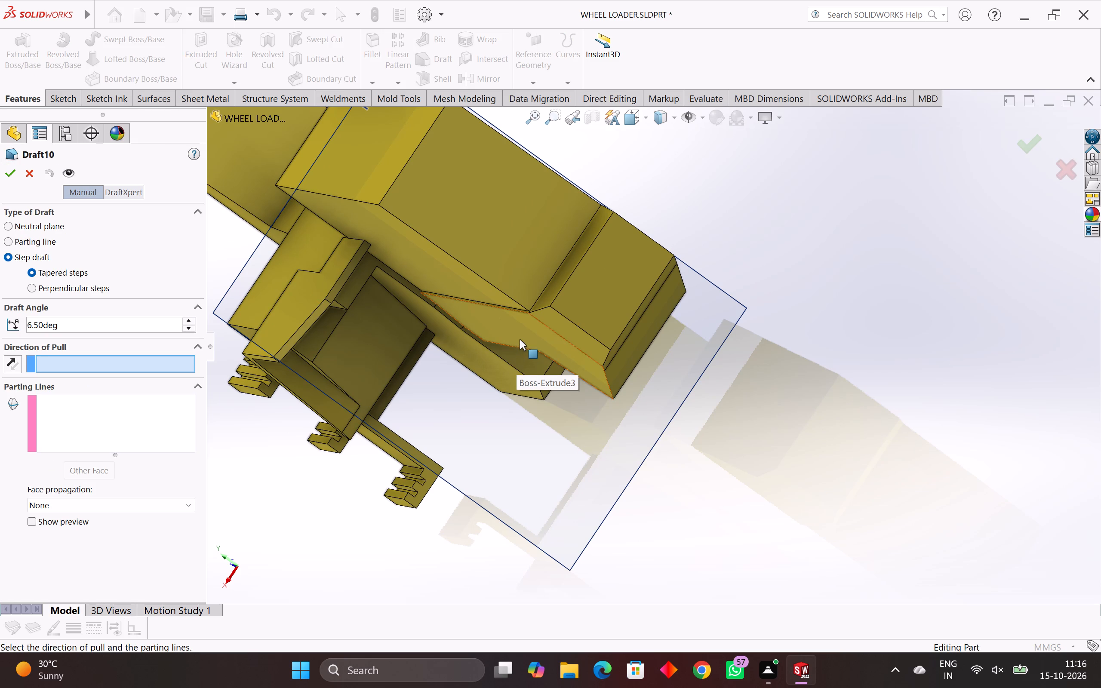
scroll(520, 339, "up", 1)
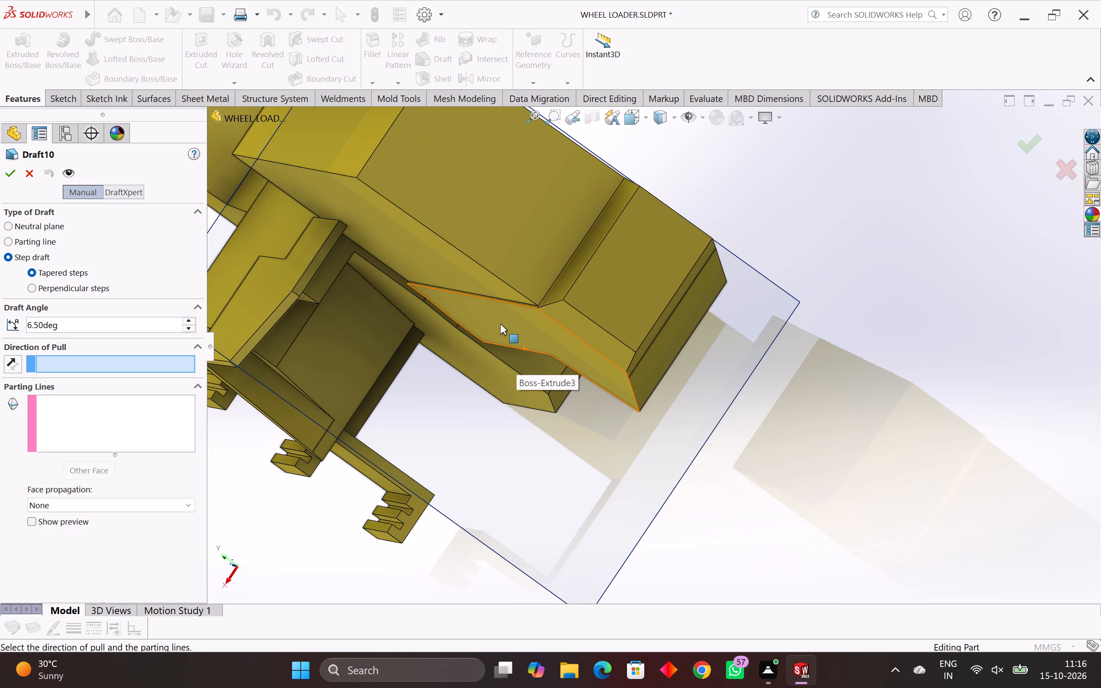
middle_click_drag(500, 324, 553, 353)
scroll(569, 329, "up", 15)
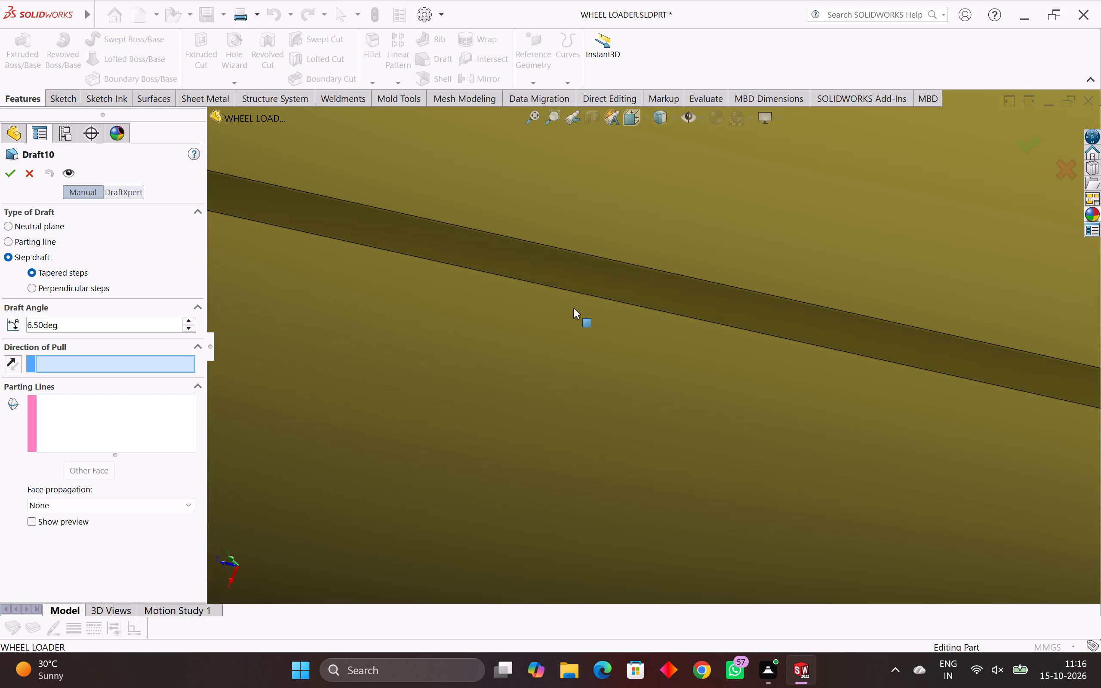
middle_click_drag(573, 308, 575, 353)
left_click(585, 280)
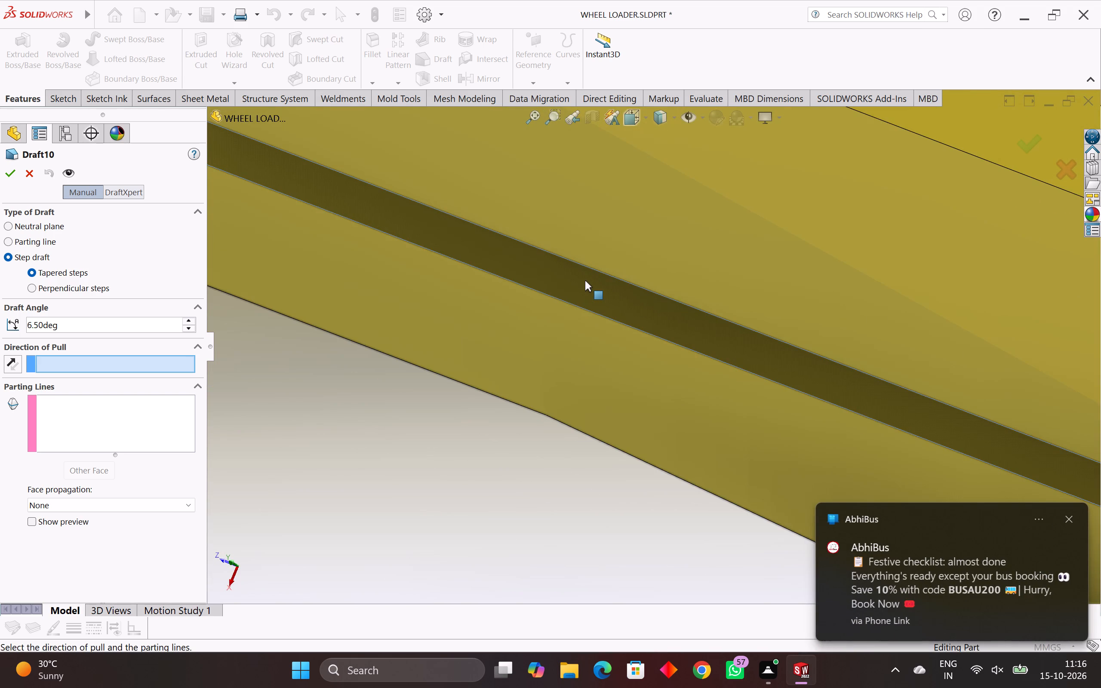
scroll(594, 282, "up", 3)
middle_click_drag(594, 282, 612, 236)
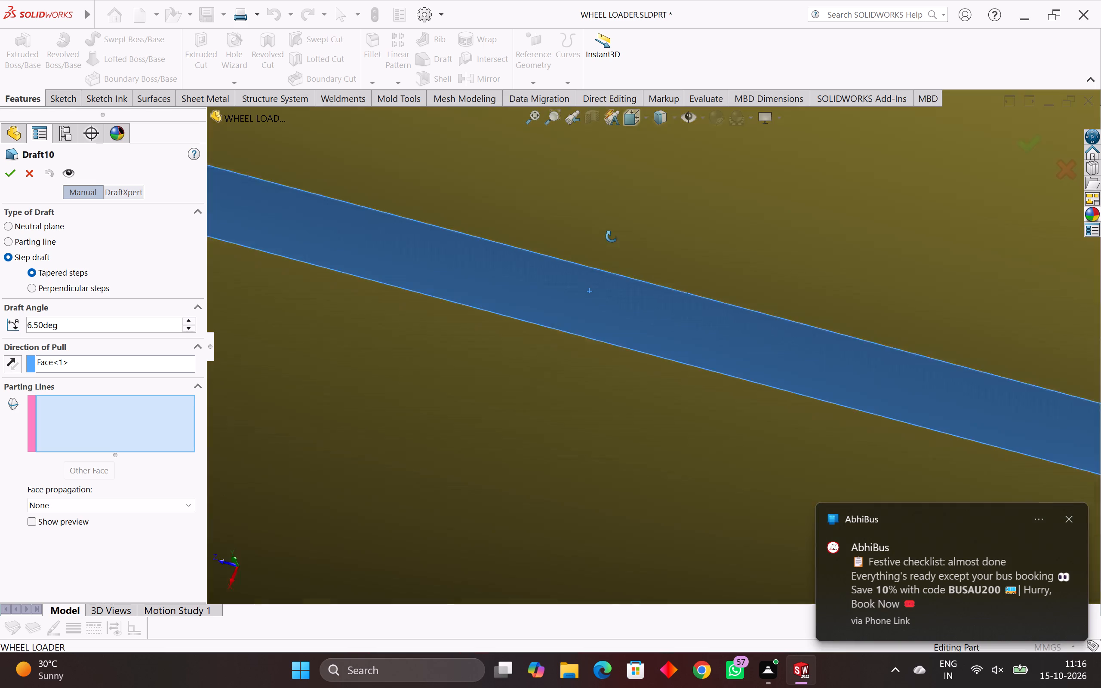
middle_click_drag(612, 236, 618, 221)
scroll(618, 221, "up", 5)
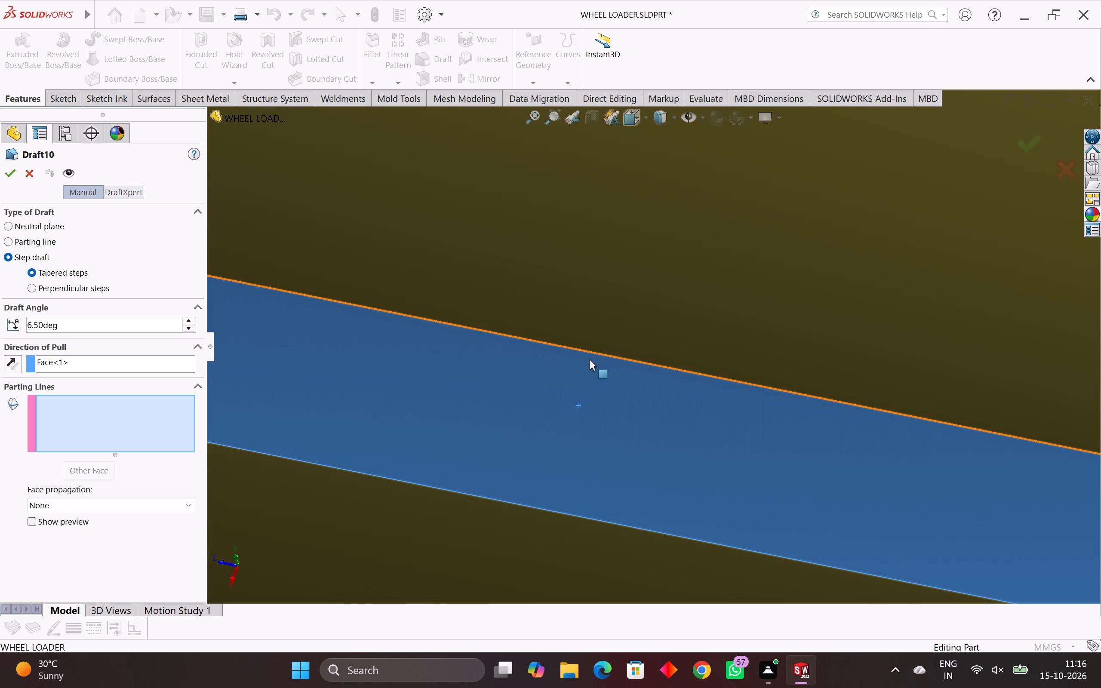
left_click(613, 357)
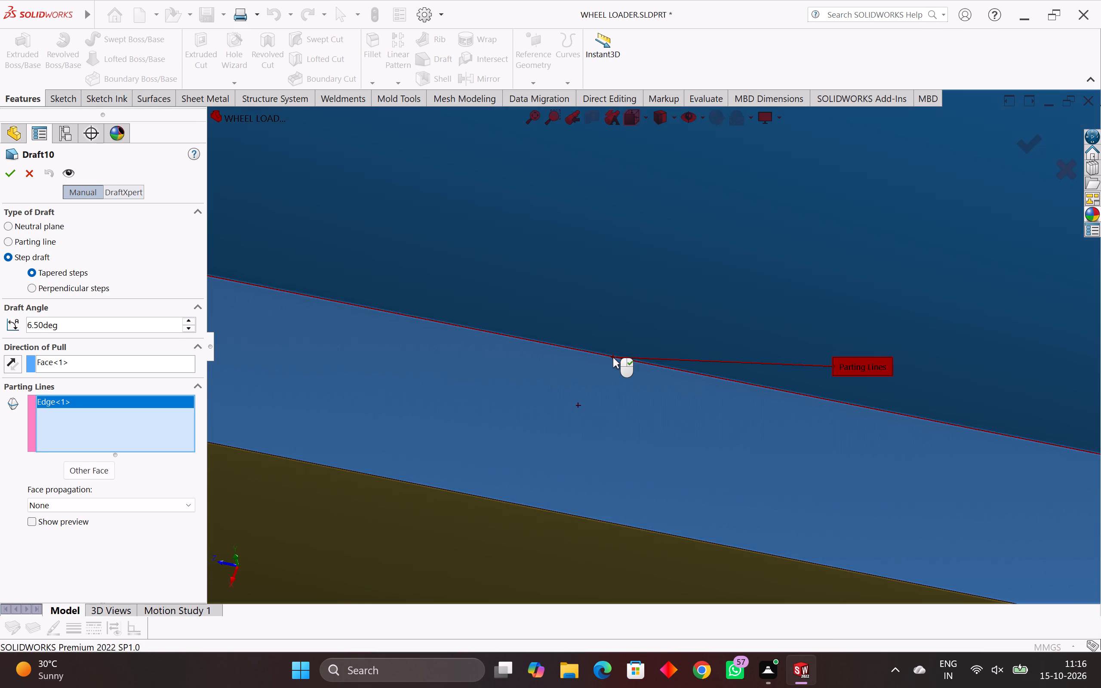
scroll(613, 357, "down", 10)
scroll(618, 408, "down", 4)
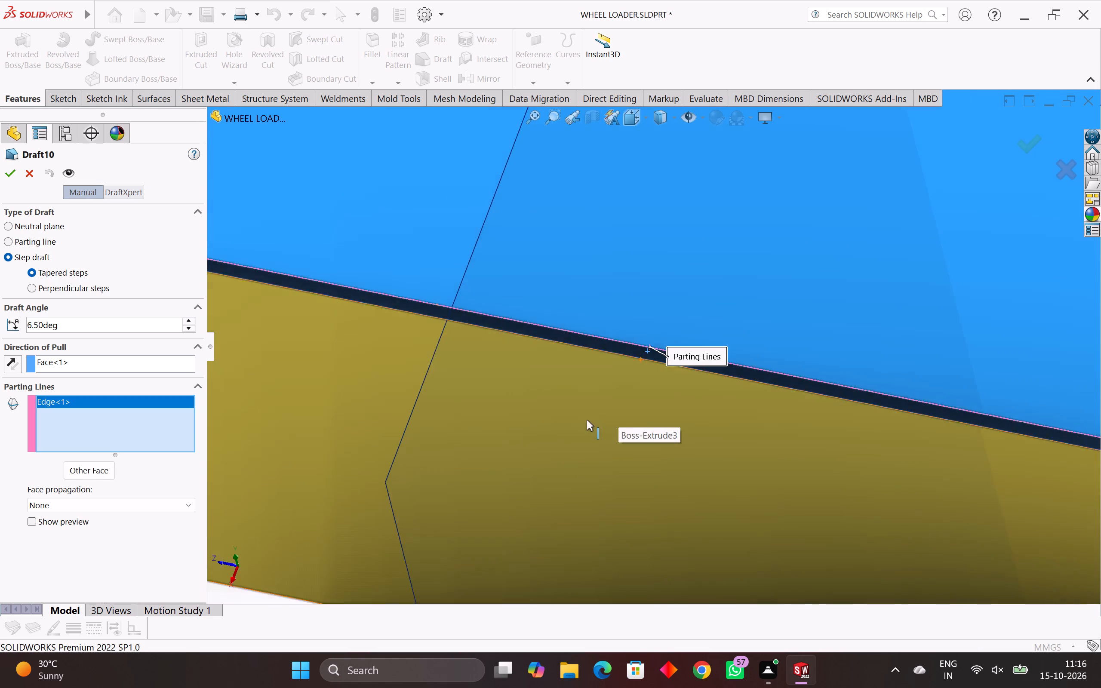
scroll(587, 420, "down", 2)
middle_click_drag(580, 429, 573, 433)
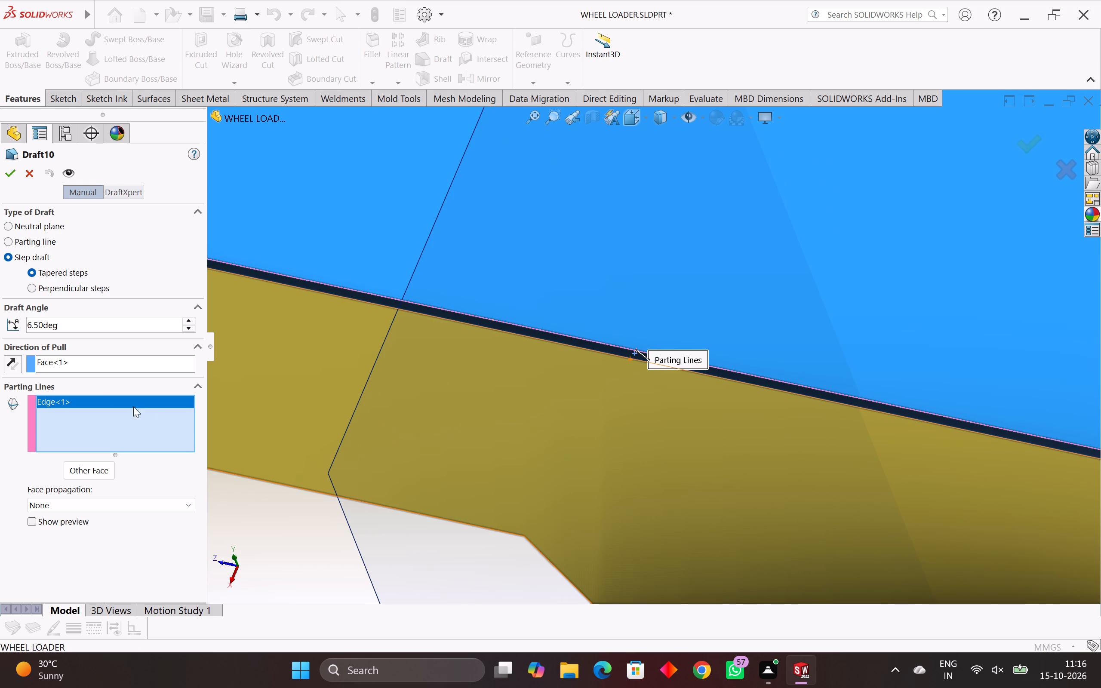
Reverse the draft's direction of pull and apply the draft.
left_click(6, 369)
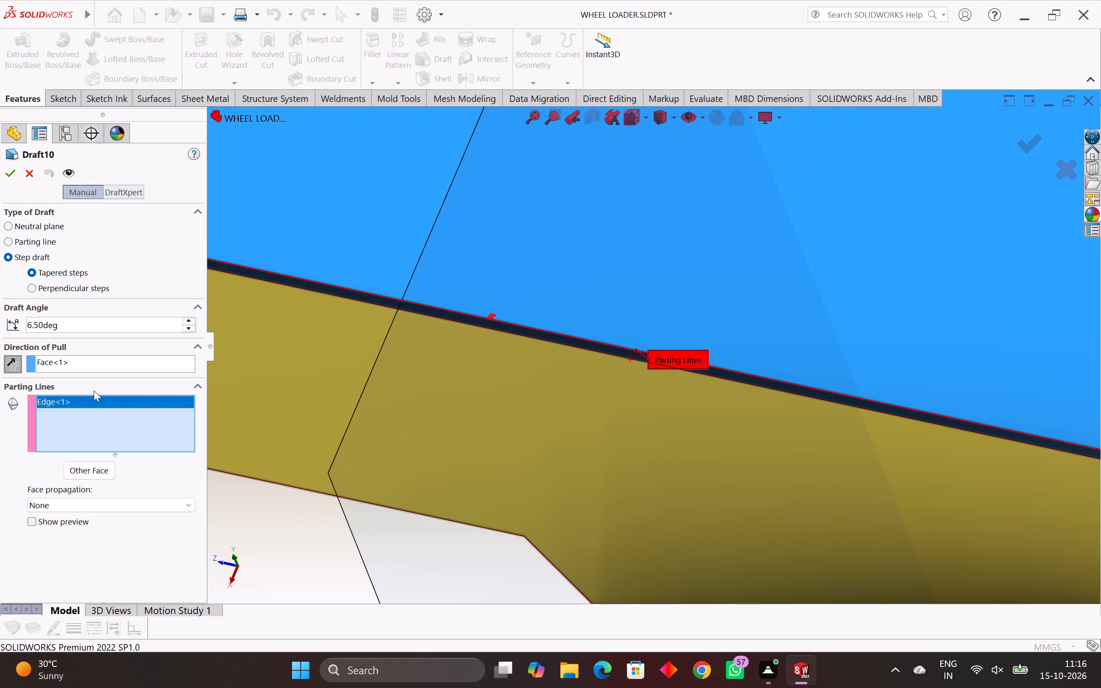
scroll(398, 488, "down", 3)
middle_click_drag(405, 491, 371, 519)
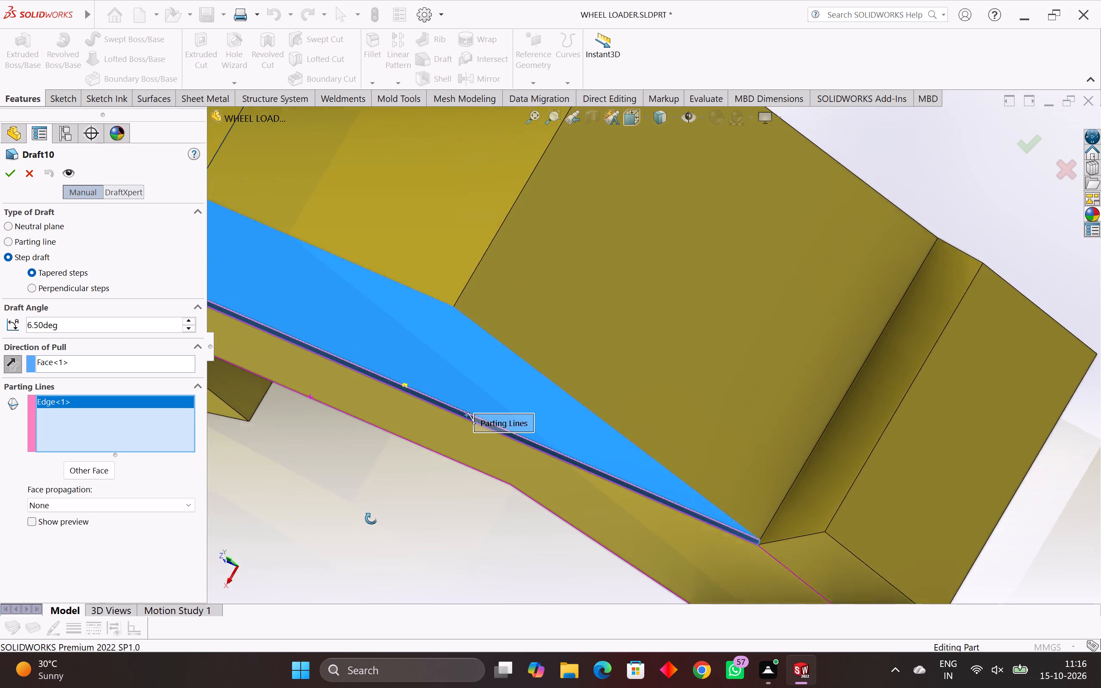
middle_click_drag(371, 519, 373, 538)
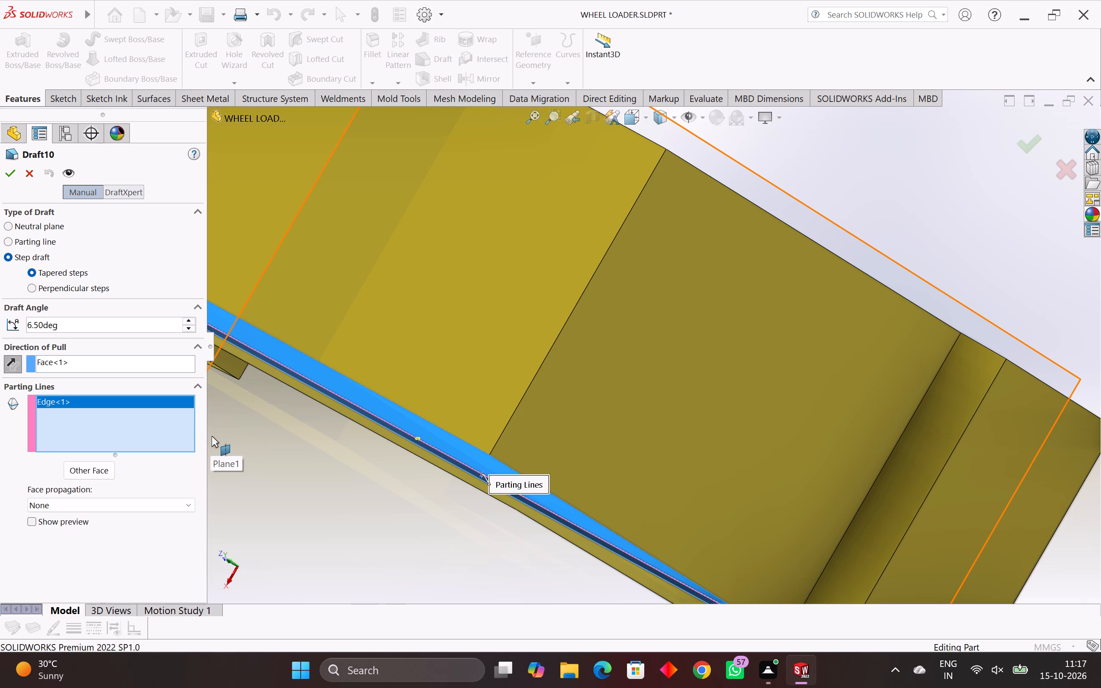
left_click(5, 174)
Apply one more 6.50° tapered step draft with the narrow ledge face as pull direction, unreversed, and its upper edge as parting line.
scroll(218, 316, "down", 5)
scroll(324, 424, "down", 1)
middle_click_drag(324, 424, 326, 423)
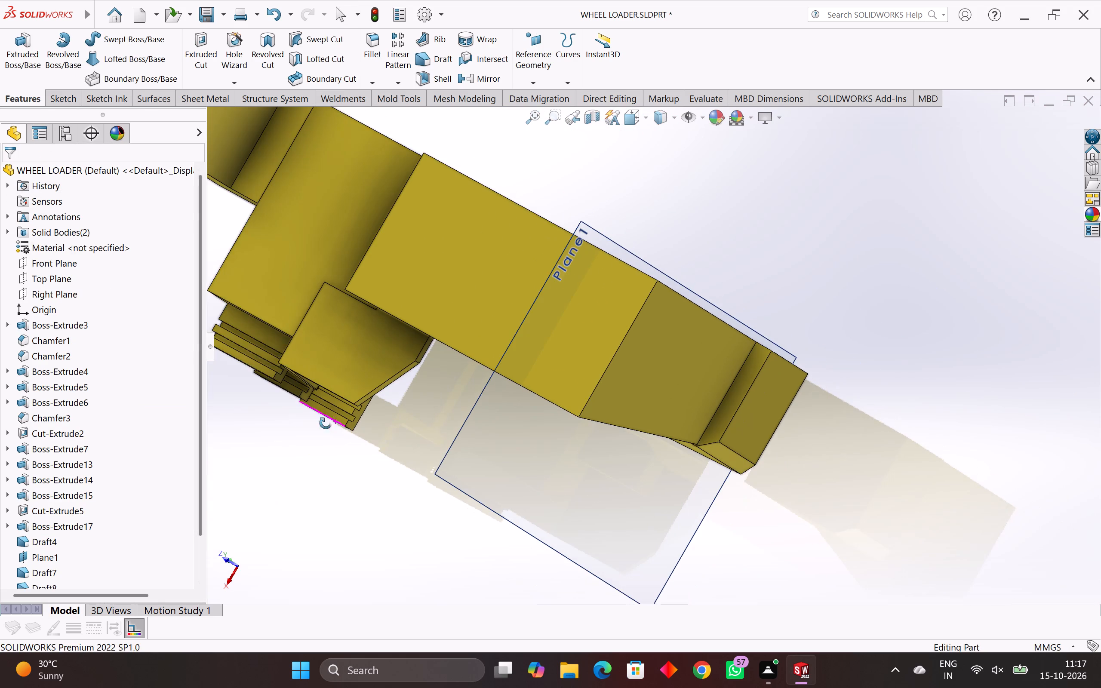
middle_click_drag(326, 423, 360, 411)
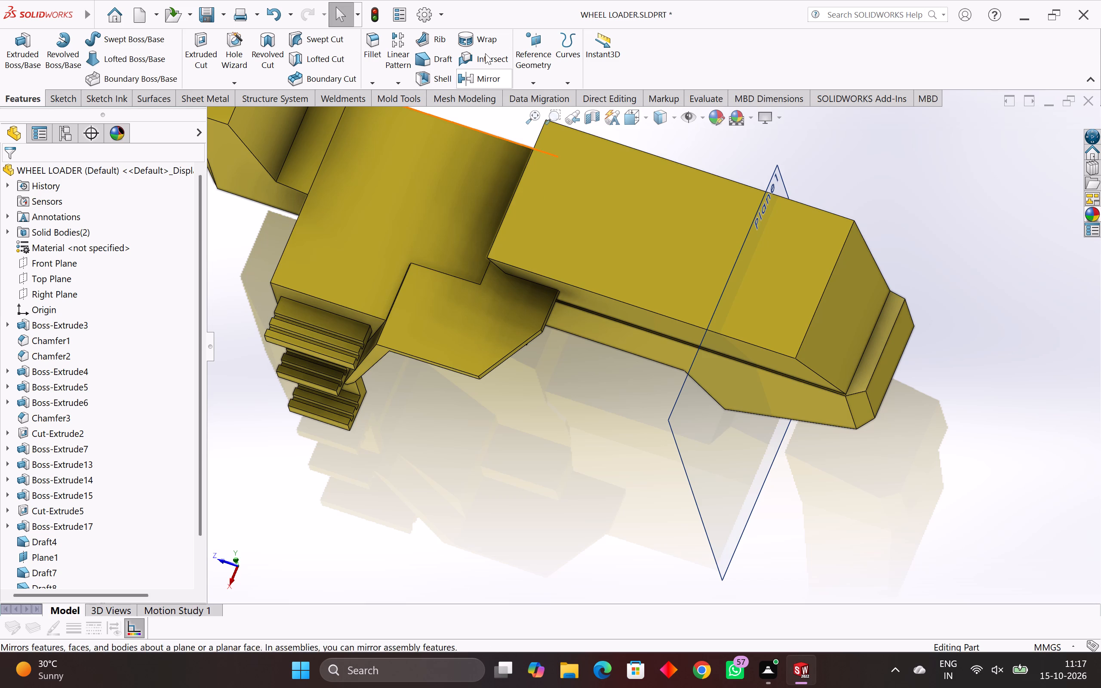
left_click(439, 60)
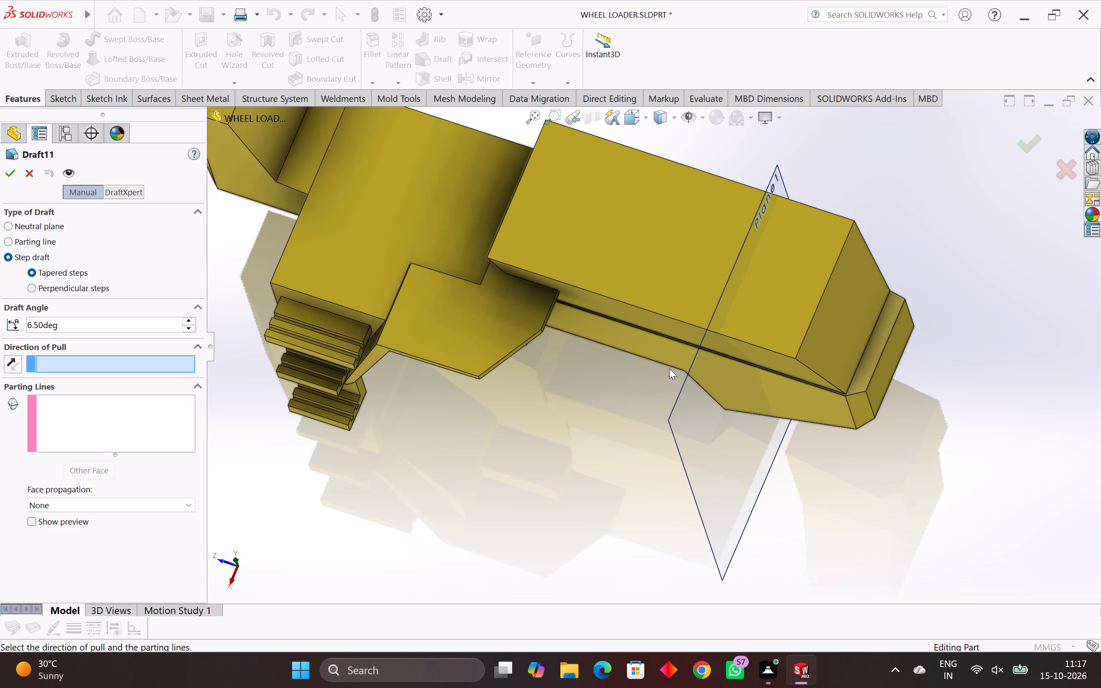
middle_click_drag(724, 319, 723, 216)
scroll(775, 407, "up", 4)
scroll(813, 505, "up", 4)
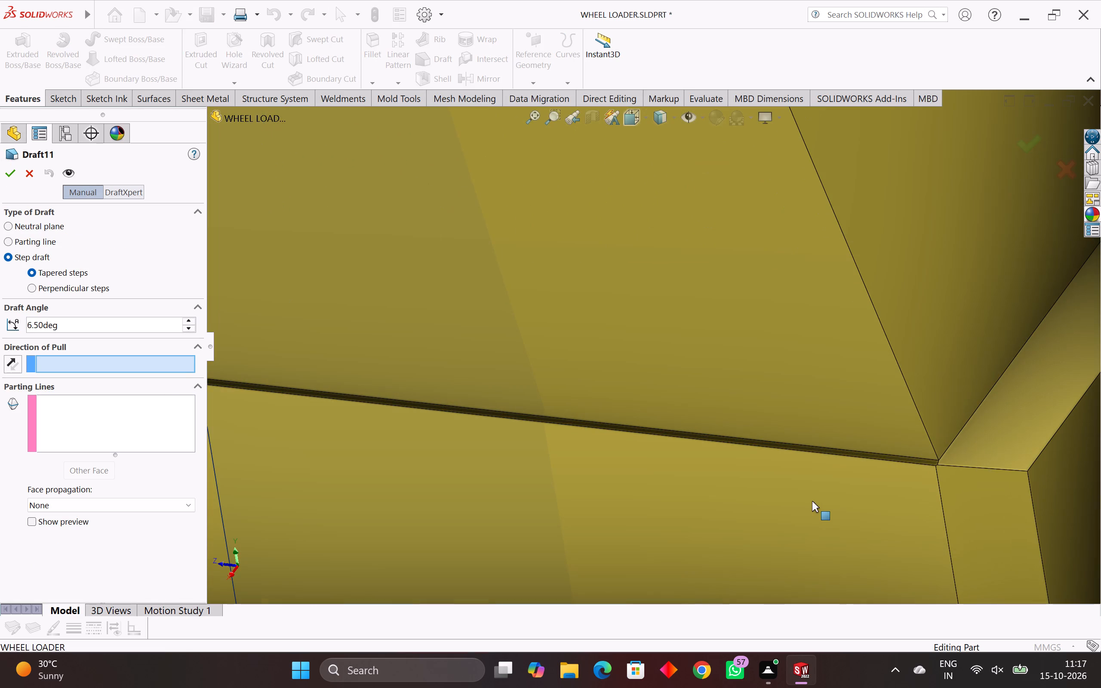
middle_click_drag(797, 446, 802, 496)
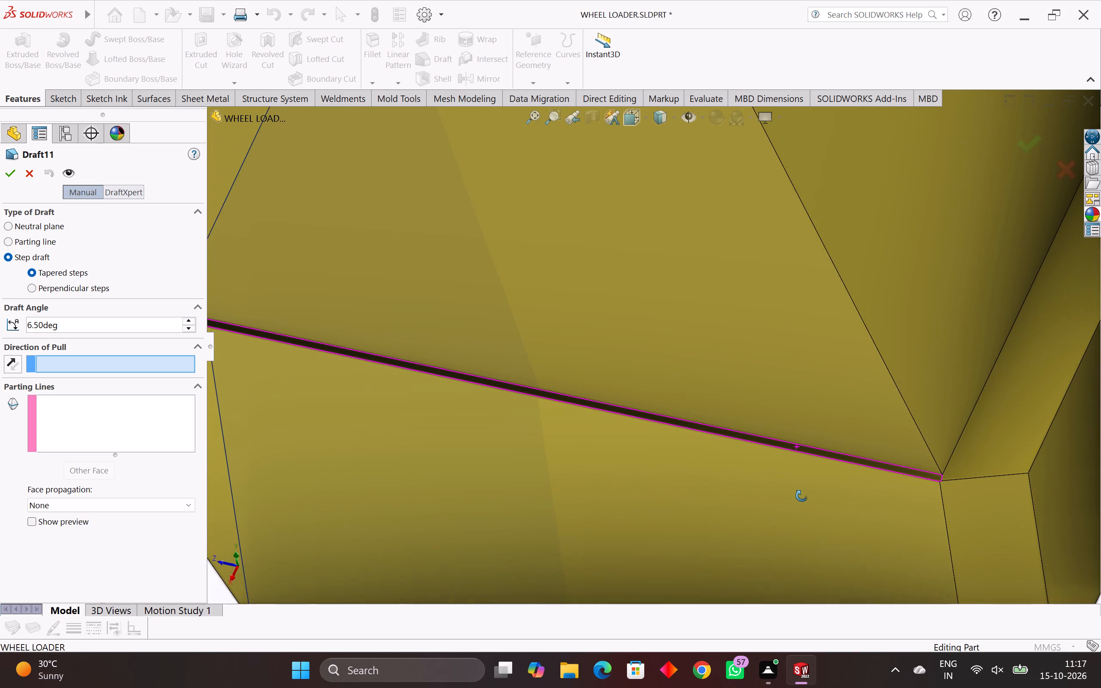
middle_click_drag(802, 496, 801, 497)
scroll(812, 467, "up", 5)
scroll(815, 425, "up", 4)
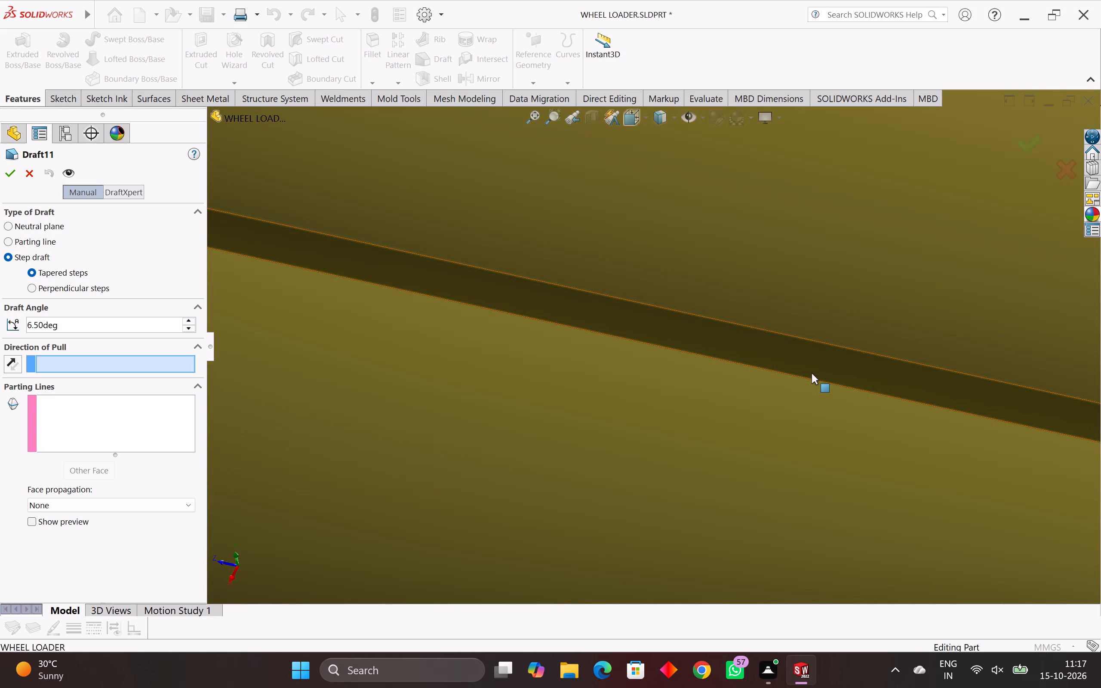
left_click(808, 363)
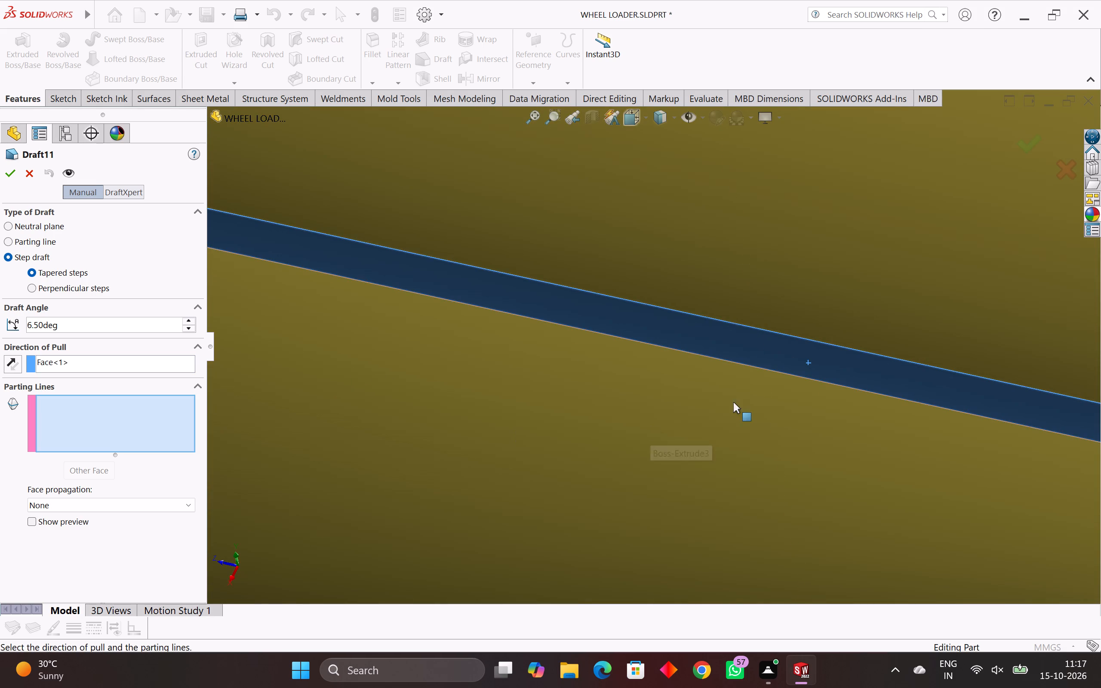
left_click(883, 356)
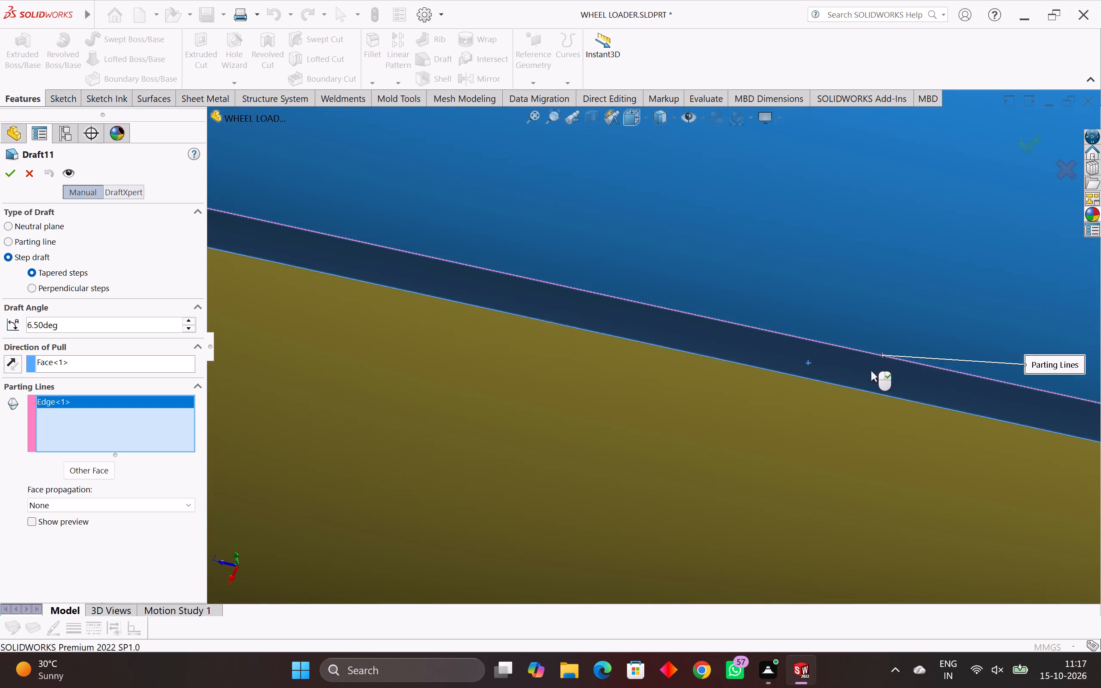
scroll(871, 371, "down", 7)
middle_click_drag(863, 380, 824, 427)
scroll(827, 423, "down", 6)
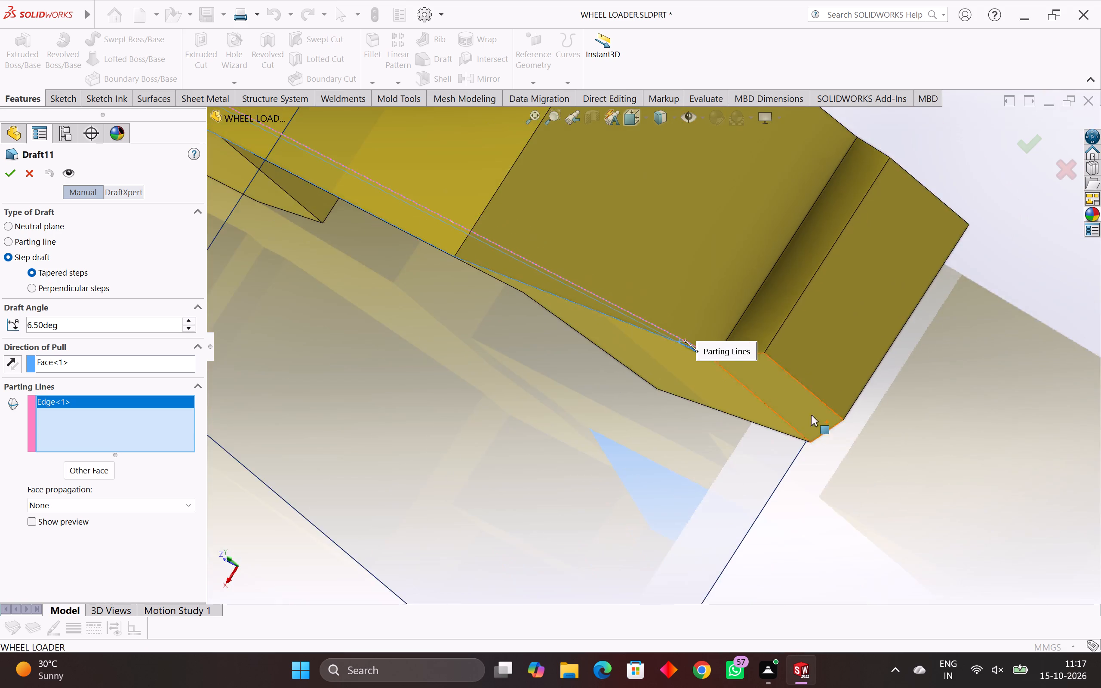
scroll(811, 415, "down", 5)
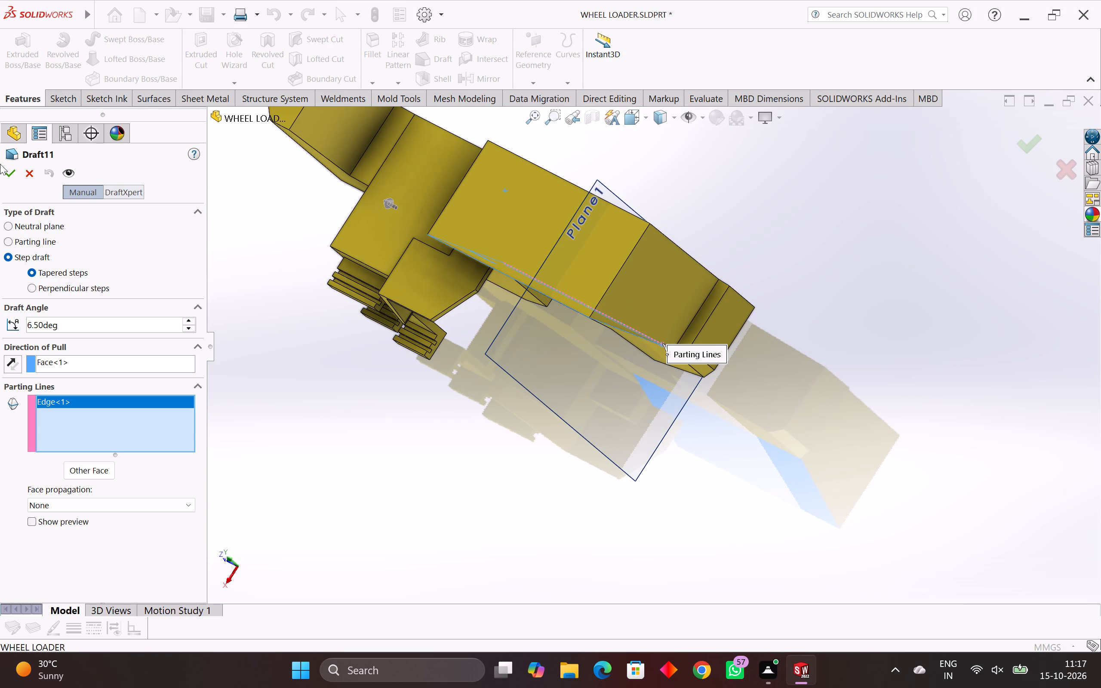
left_click(6, 179)
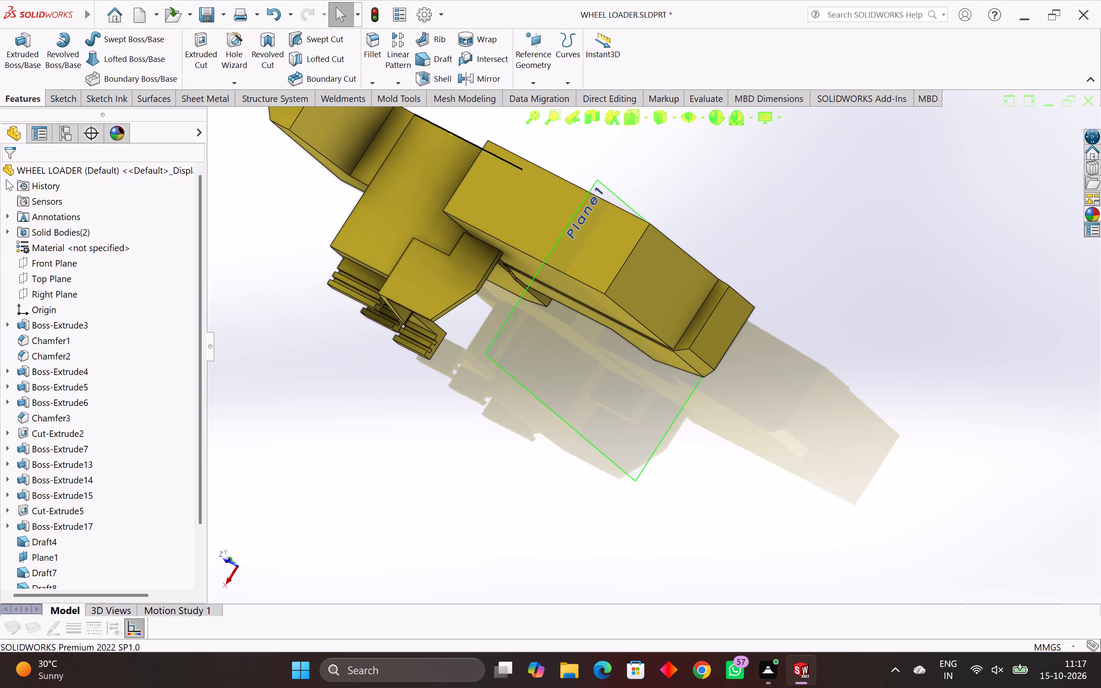
Apply a 6.50° tapered step draft with the narrow ledge face as reversed pull direction and the ledge's upper edge as parting line.
scroll(624, 312, "up", 2)
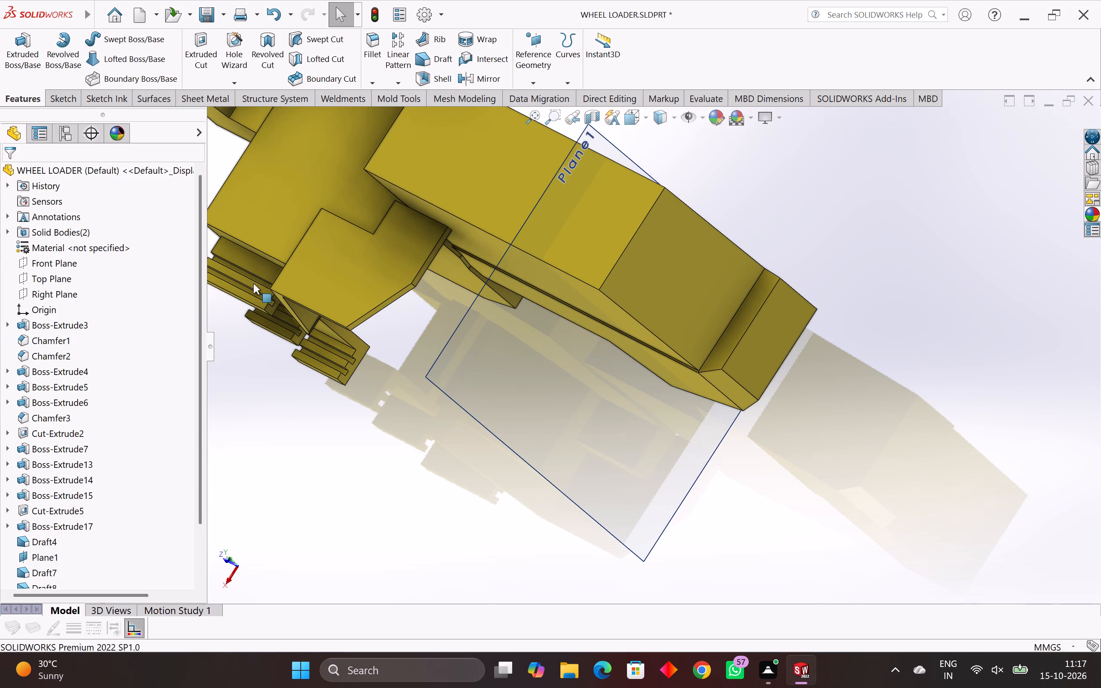
scroll(248, 304, "down", 2)
scroll(630, 362, "up", 2)
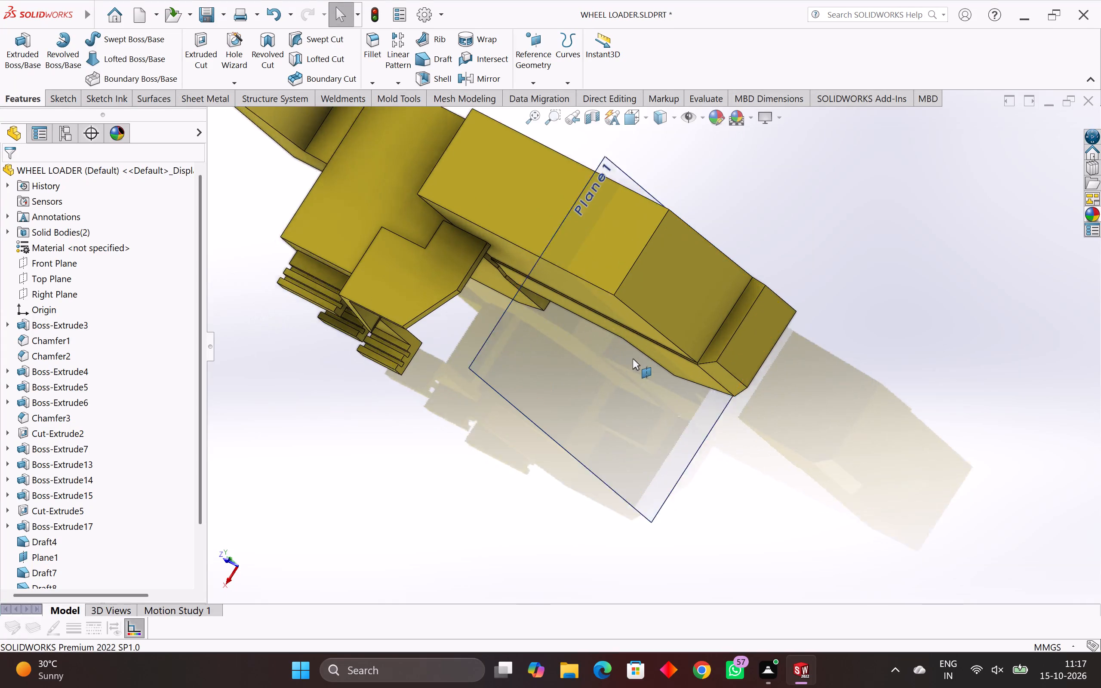
scroll(633, 359, "up", 6)
scroll(678, 320, "up", 4)
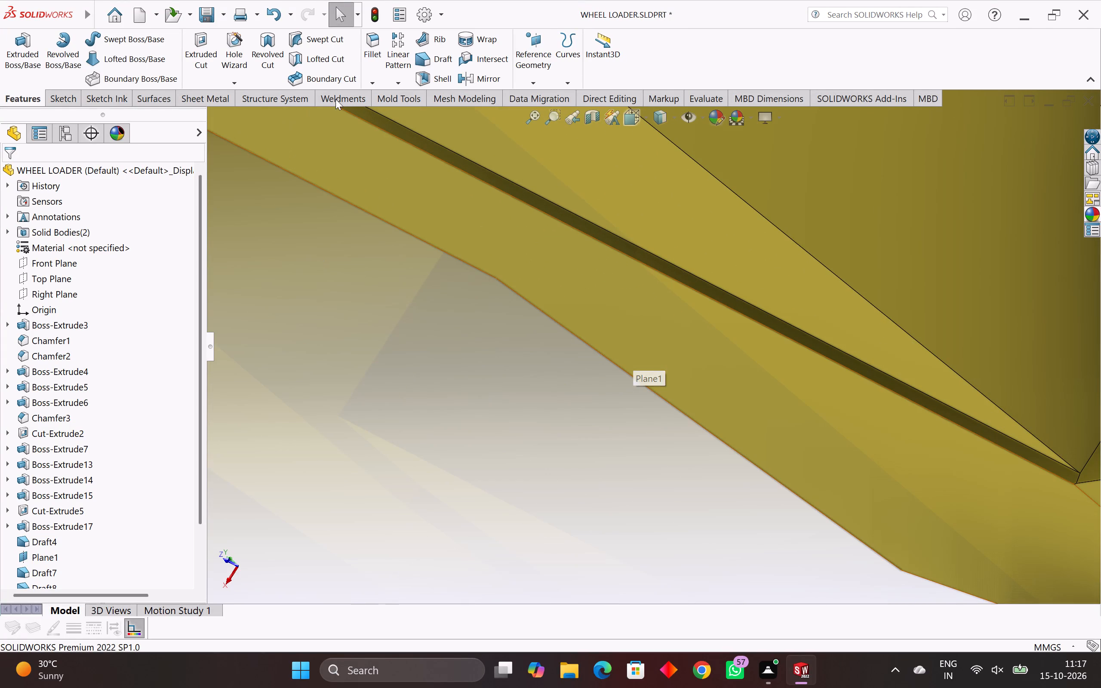
left_click(432, 64)
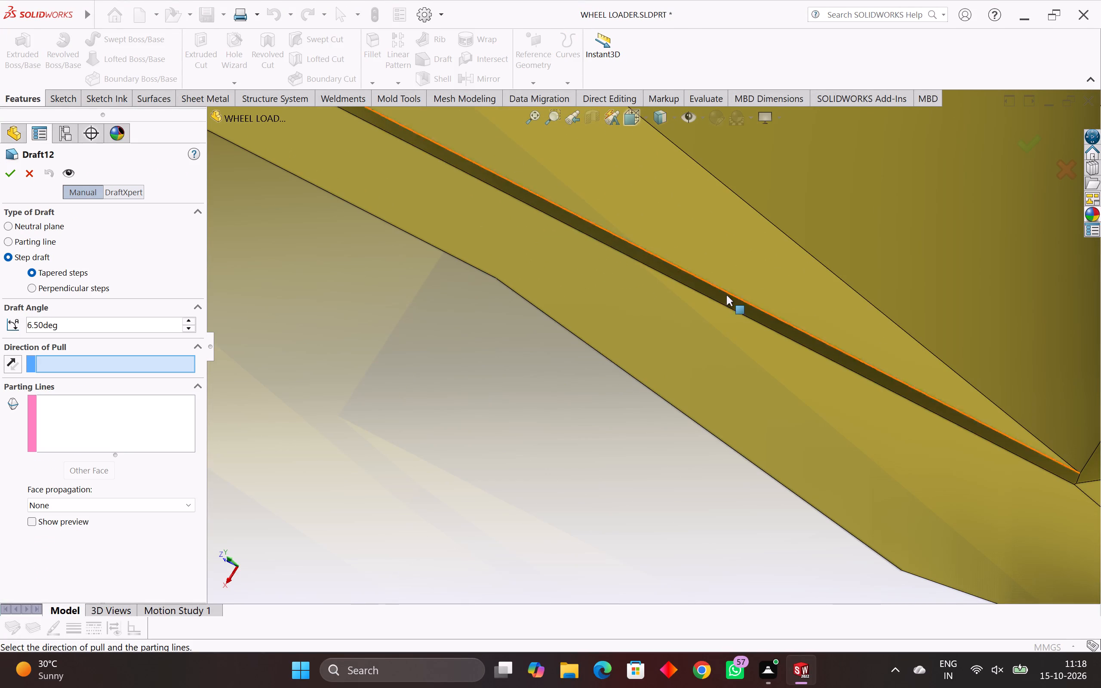
left_click(726, 295)
scroll(726, 293, "up", 3)
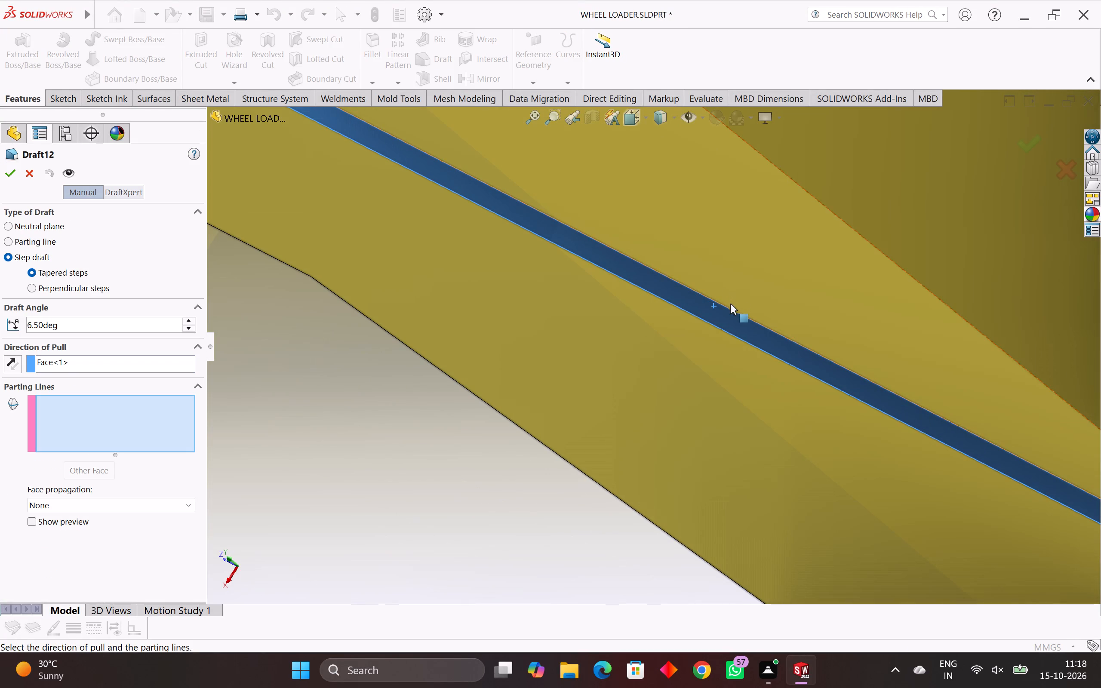
left_click(735, 313)
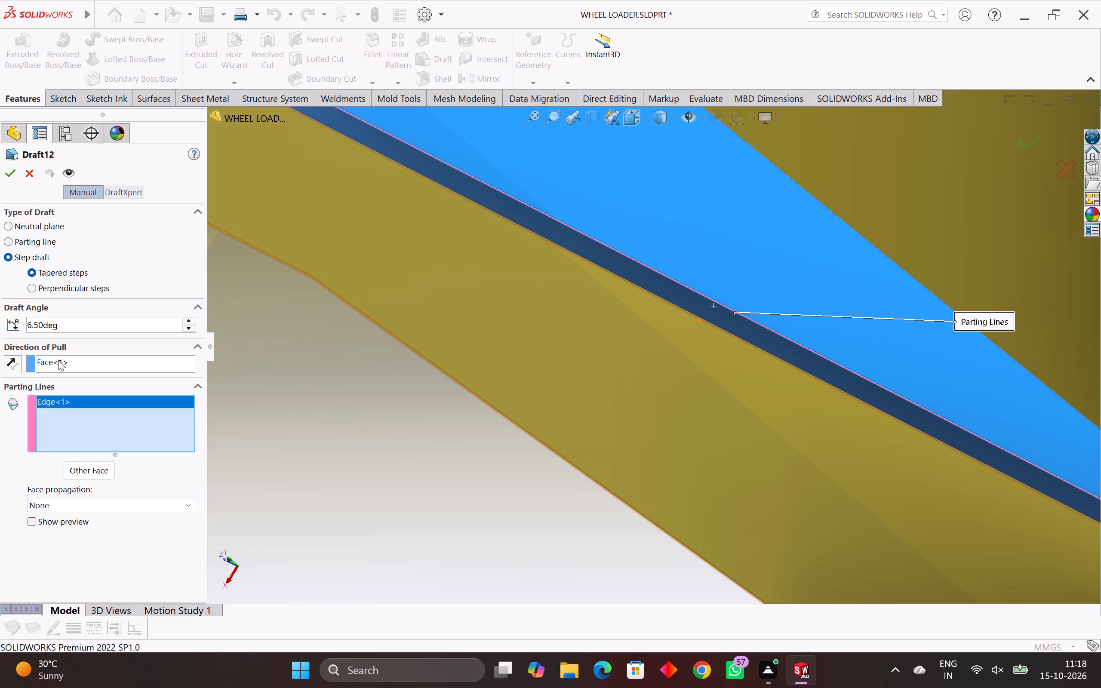
left_click(6, 362)
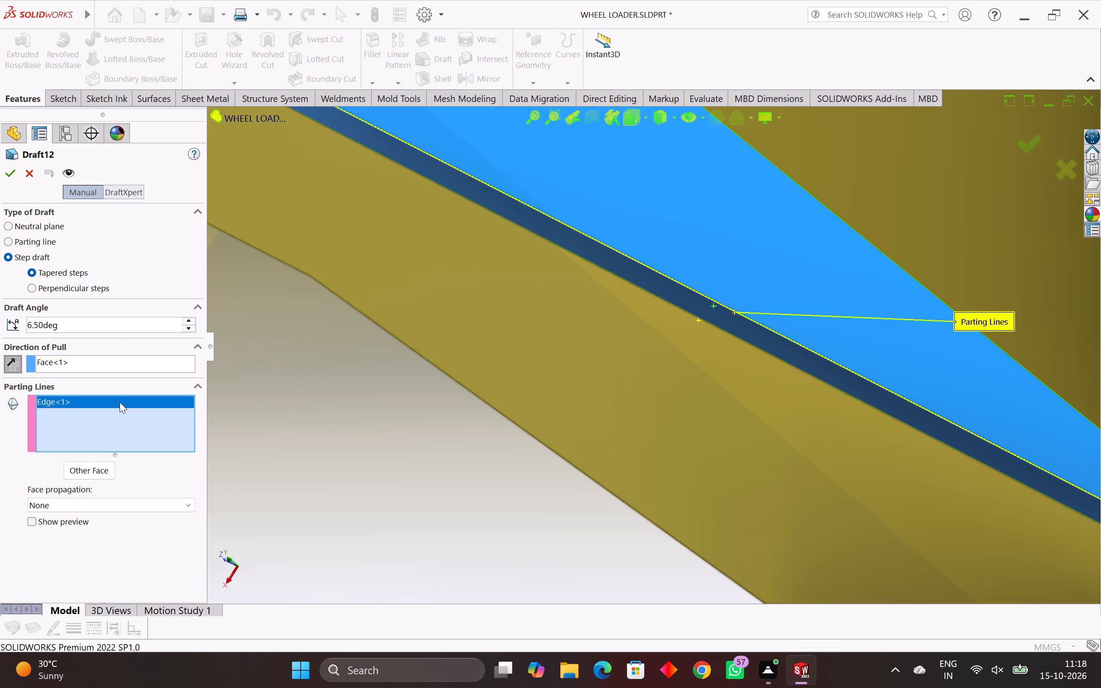
left_click(12, 174)
Reverse the pull in another 6.50° tapered step draft and apply it using the narrow ledge face and its upper edge as parting line.
scroll(206, 326, "down", 8)
scroll(455, 404, "down", 3)
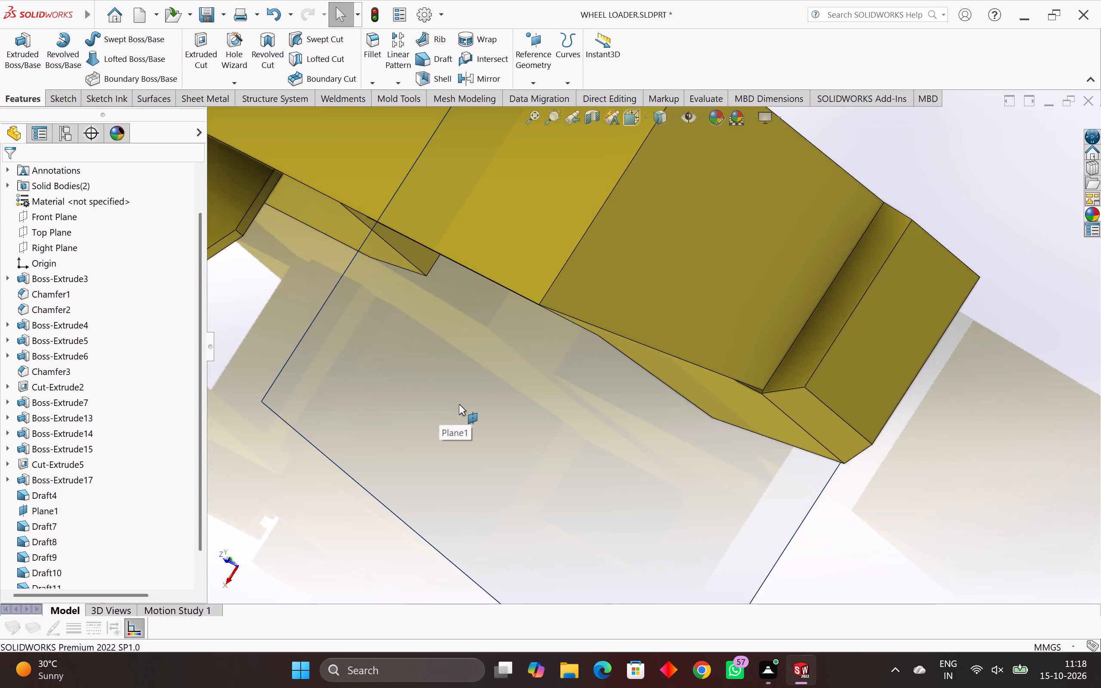
middle_click_drag(461, 404, 510, 373)
scroll(543, 370, "down", 5)
scroll(708, 347, "up", 3)
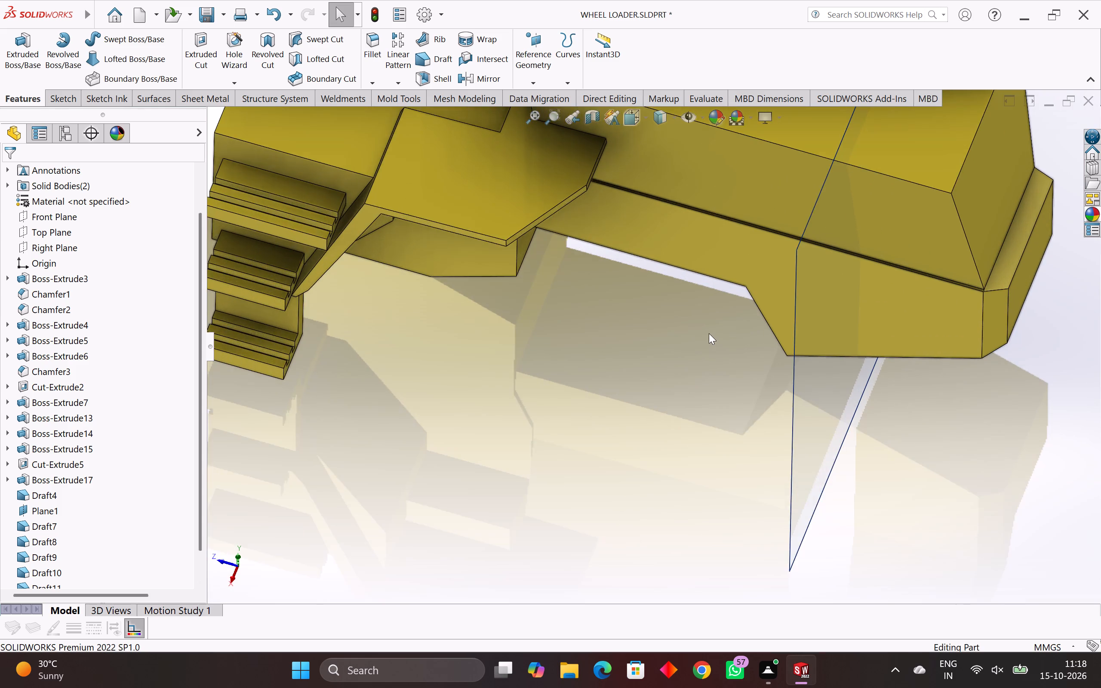
scroll(705, 330, "down", 4)
scroll(742, 308, "up", 5)
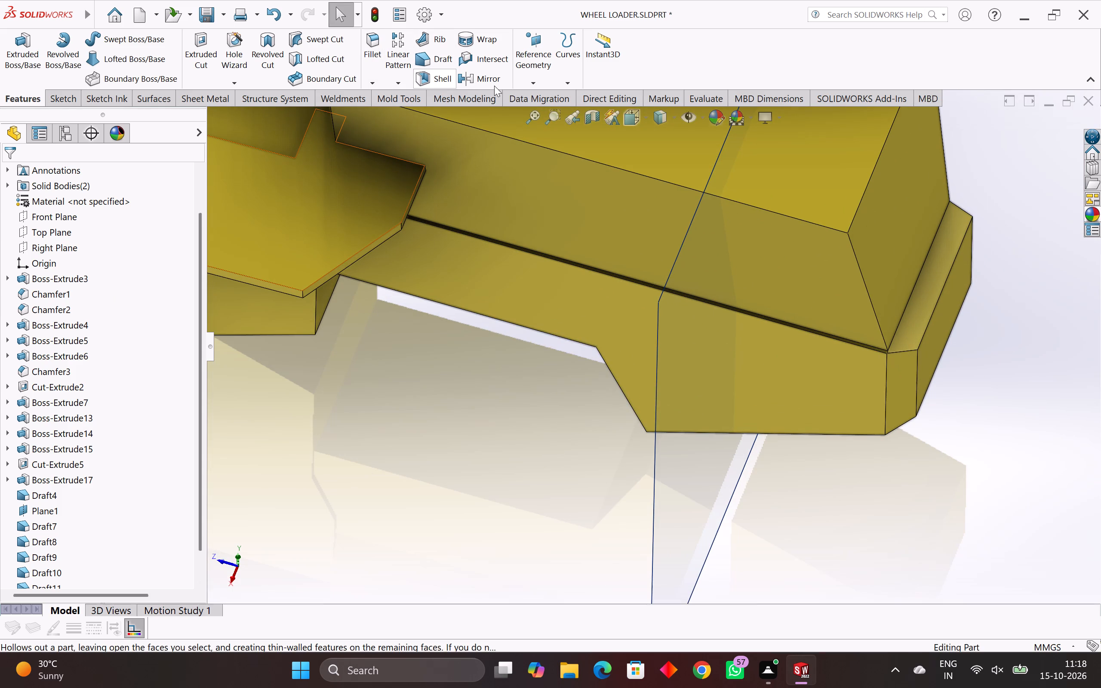
left_click(431, 56)
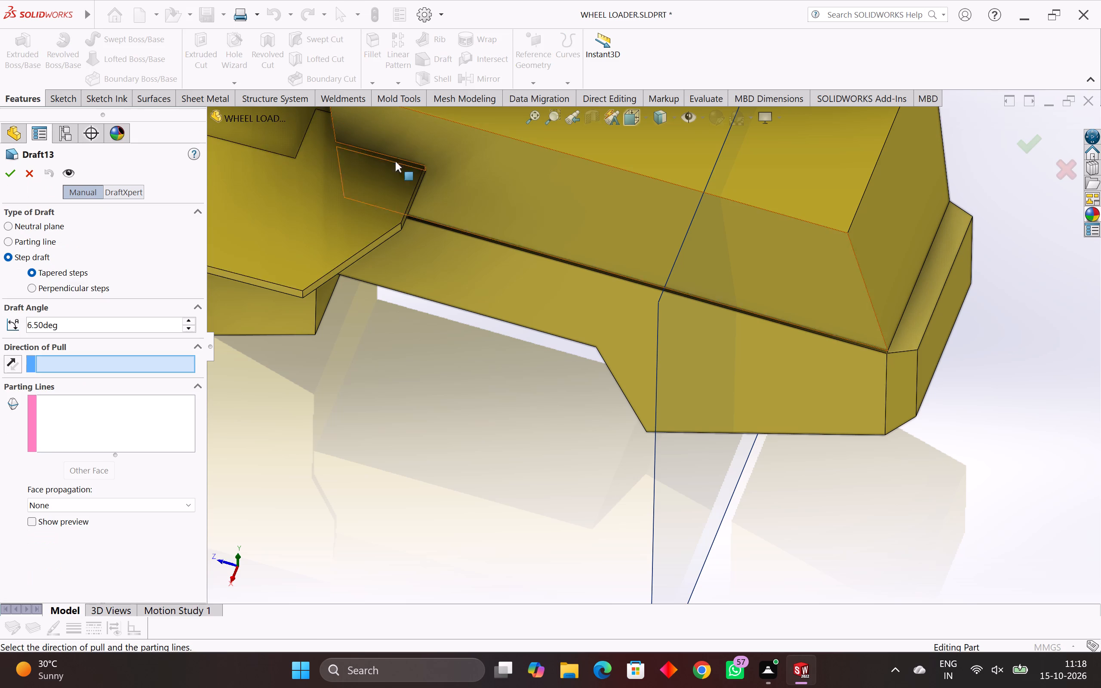
left_click(9, 364)
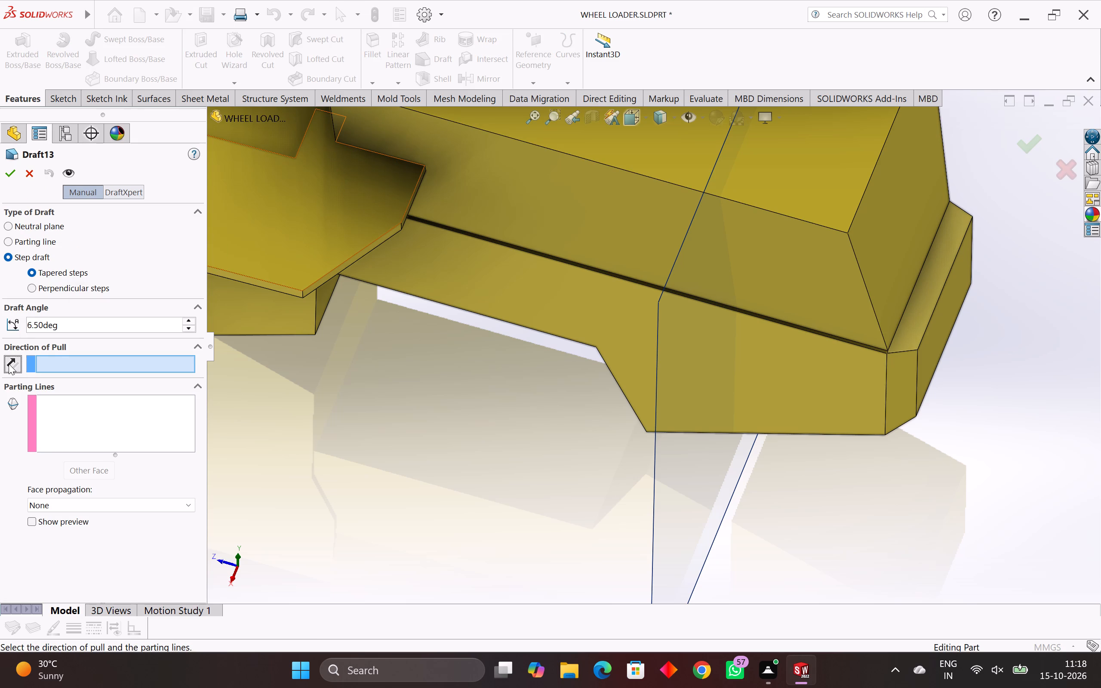
scroll(695, 296, "up", 6)
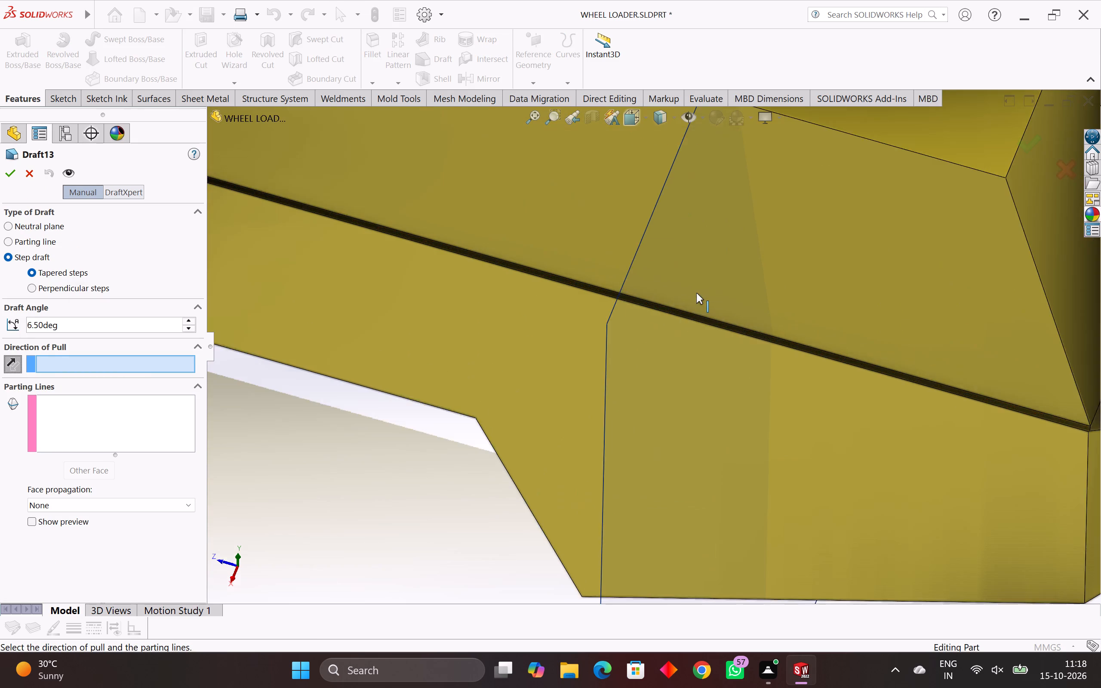
scroll(696, 293, "up", 3)
scroll(705, 338, "up", 4)
left_click(678, 430)
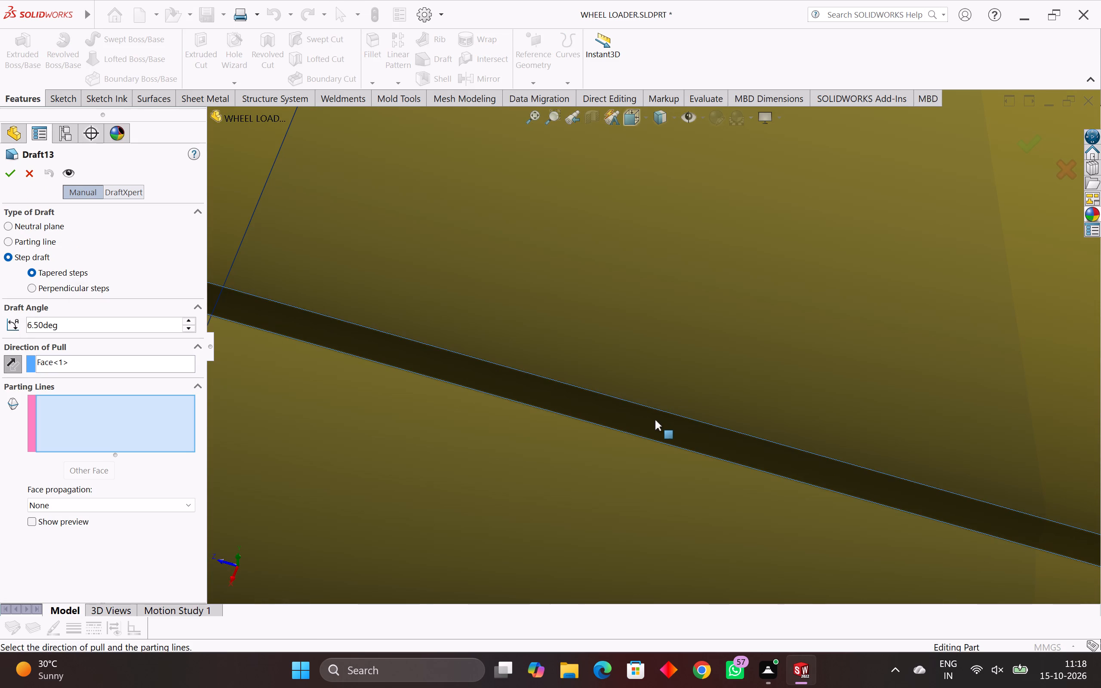
left_click(657, 410)
scroll(336, 243, "down", 6)
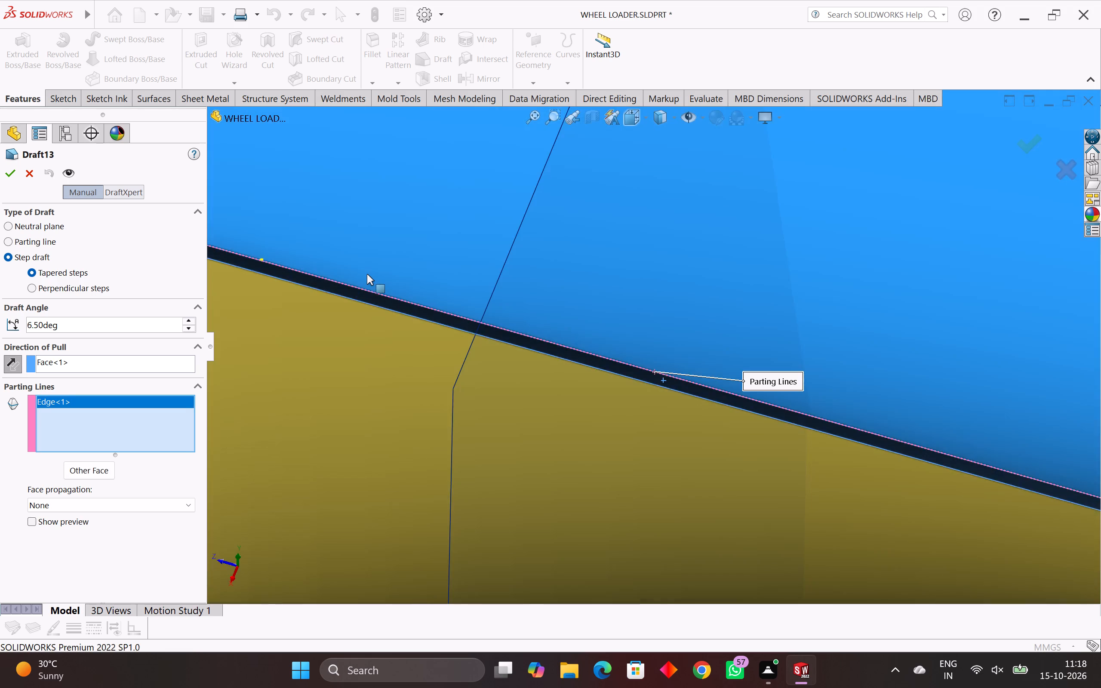
scroll(367, 274, "down", 10)
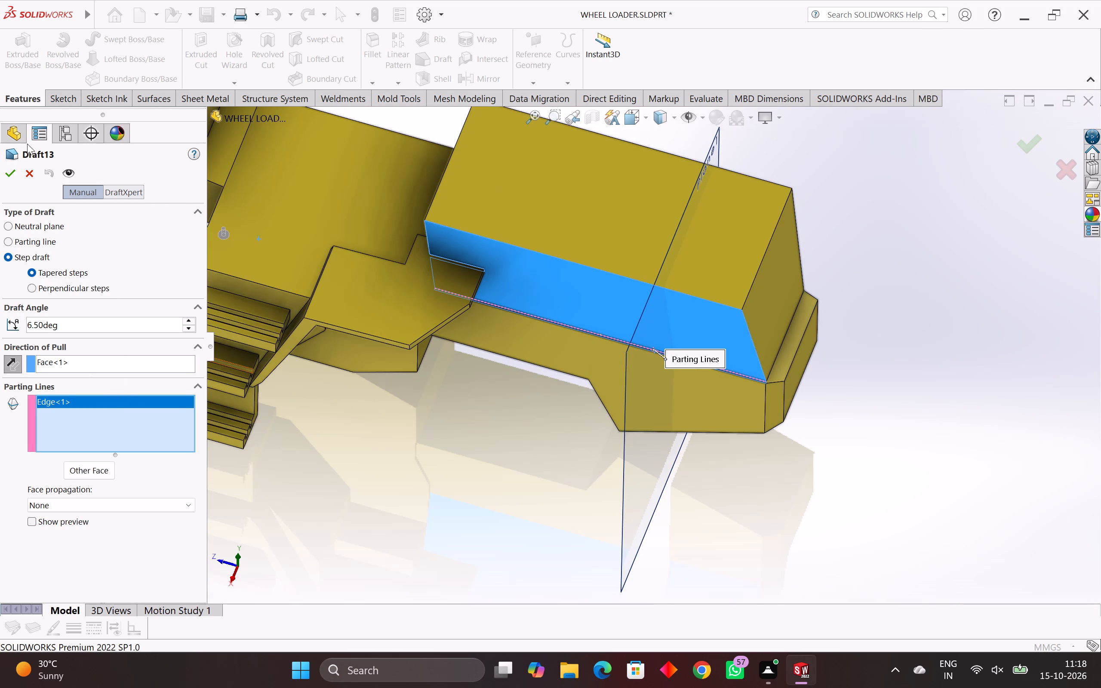
left_click(16, 177)
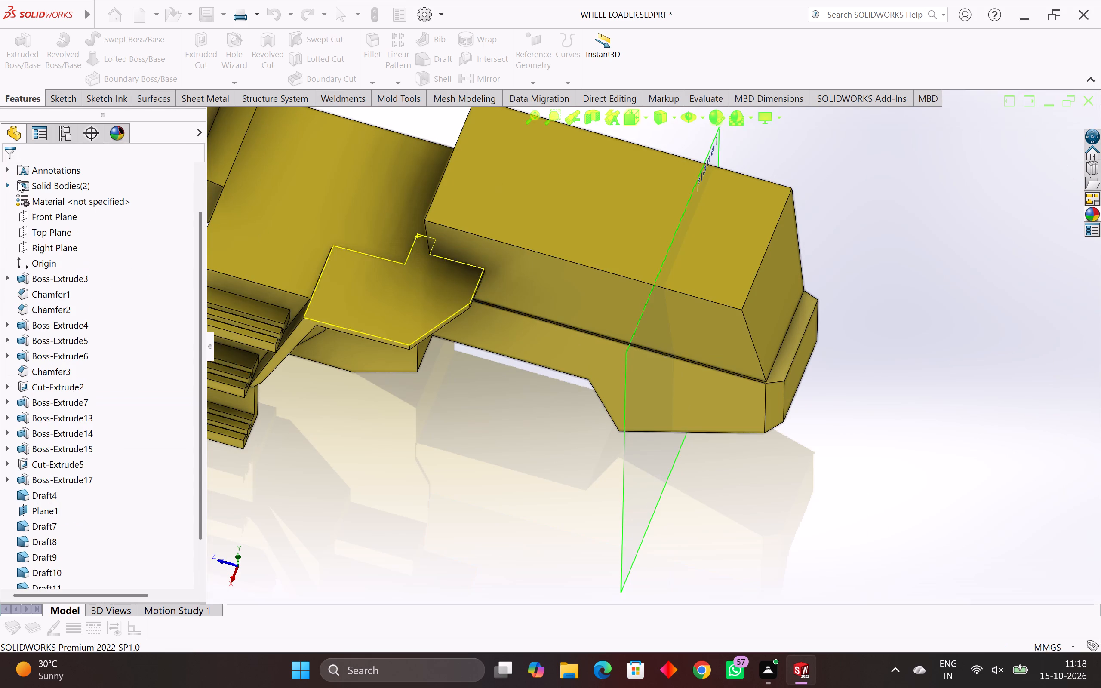
Apply another 6.50° tapered step draft with the narrow ledge face as unreversed pull direction and its upper edge as parting line.
scroll(293, 341, "up", 2)
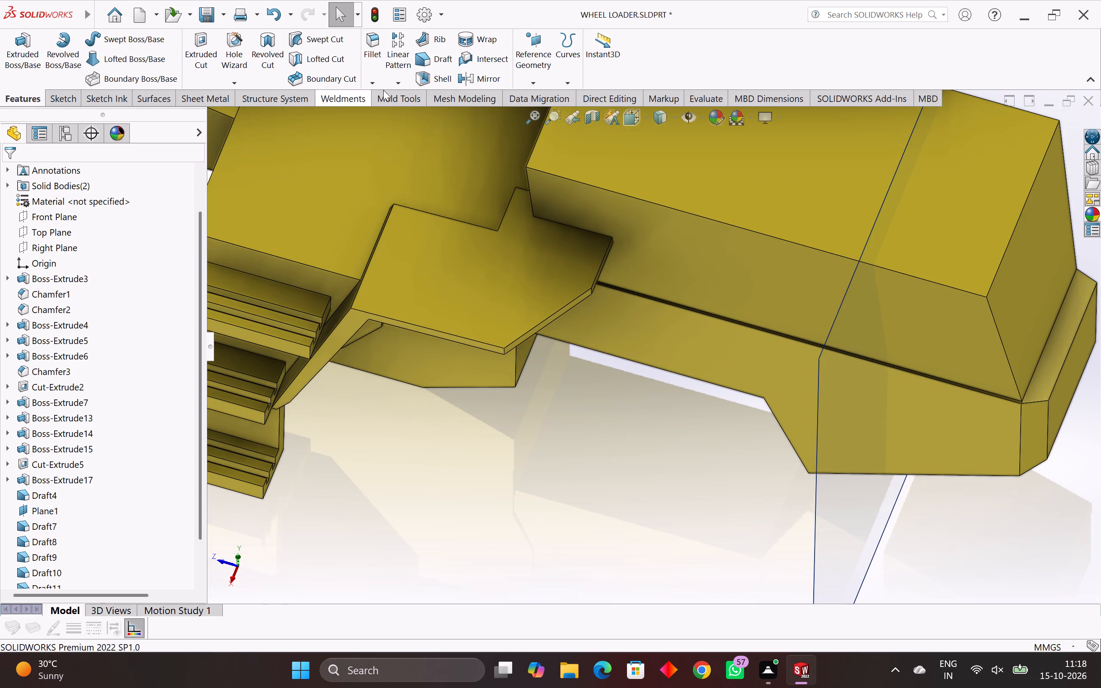
left_click(448, 59)
scroll(775, 344, "up", 10)
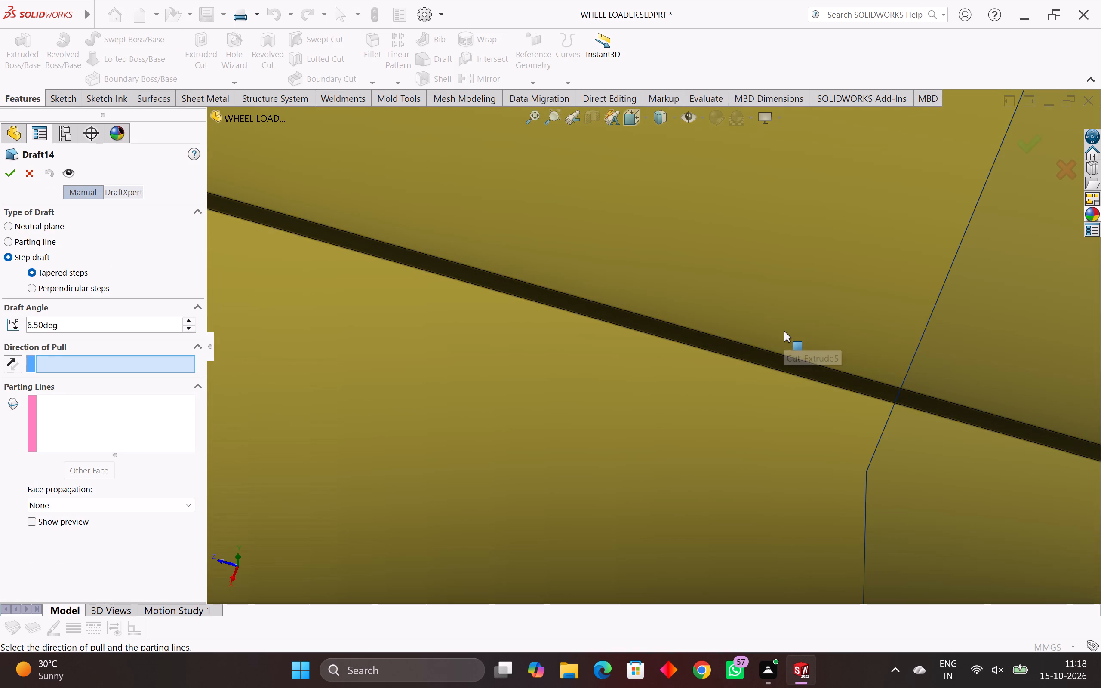
left_click(783, 364)
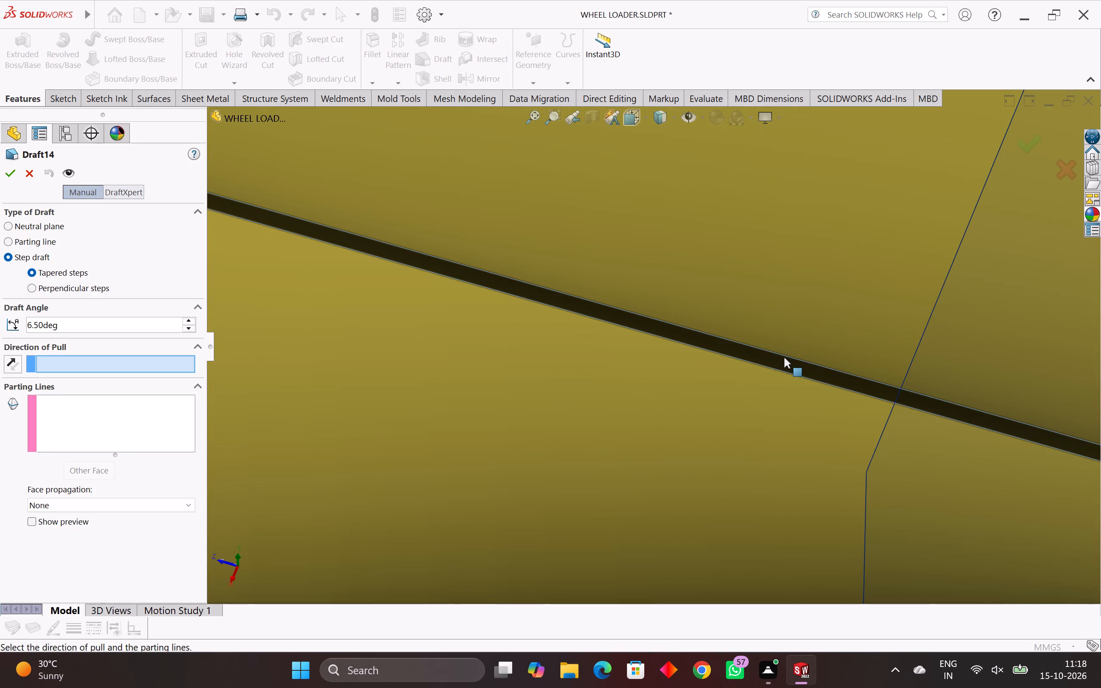
left_click(786, 356)
scroll(670, 315, "down", 9)
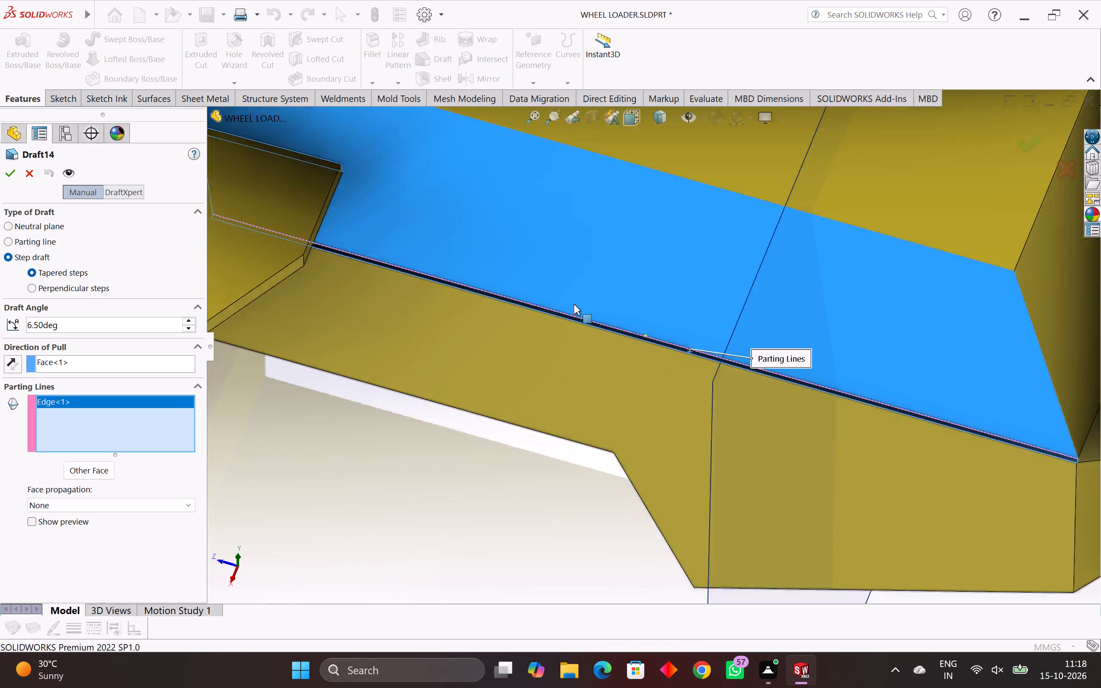
scroll(574, 304, "down", 1)
left_click(11, 174)
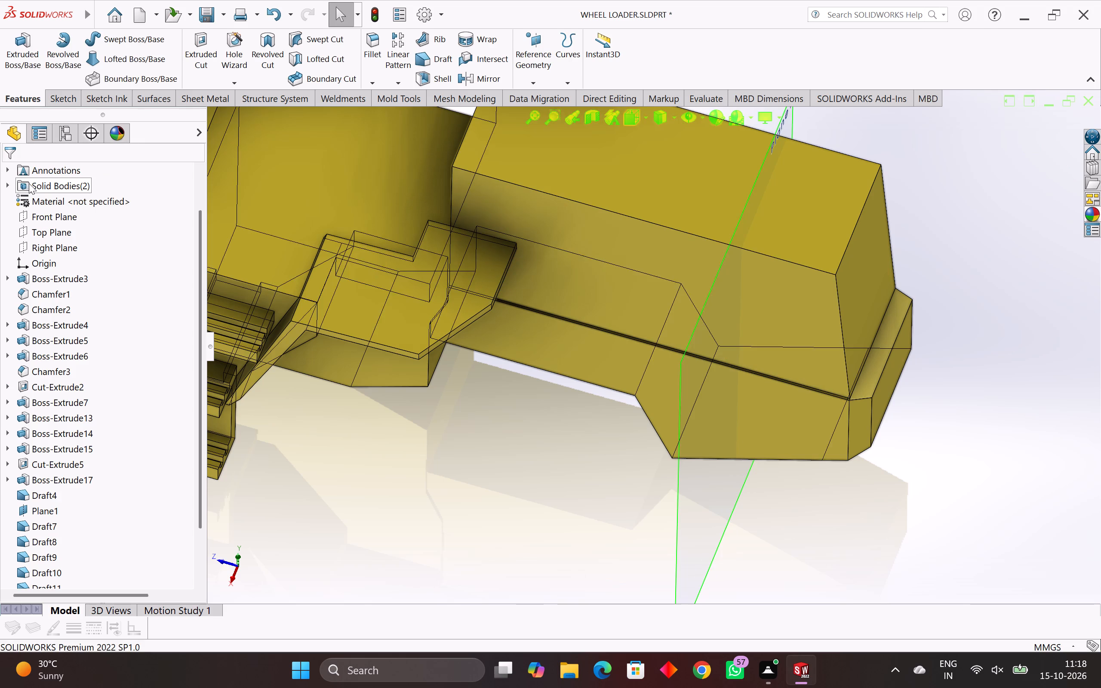
Set up a further 6.50° tapered step draft with the narrow ledge face as pull direction and its upper edge as parting line.
scroll(483, 344, "down", 1)
middle_click_drag(559, 357, 515, 396)
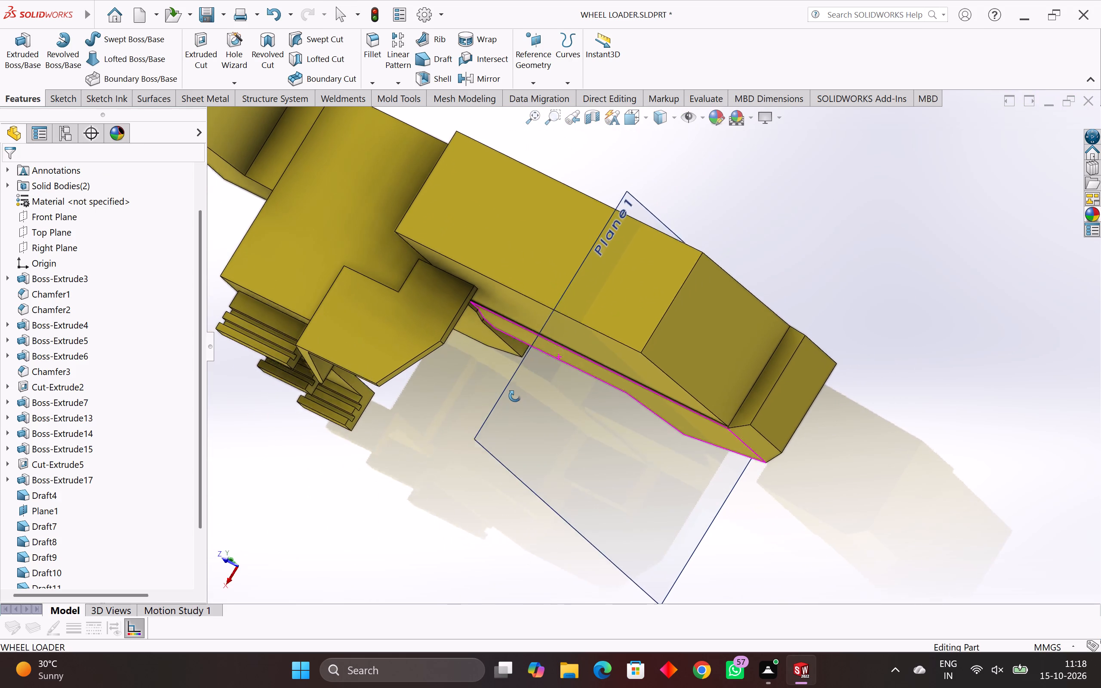
middle_click_drag(515, 396, 567, 367)
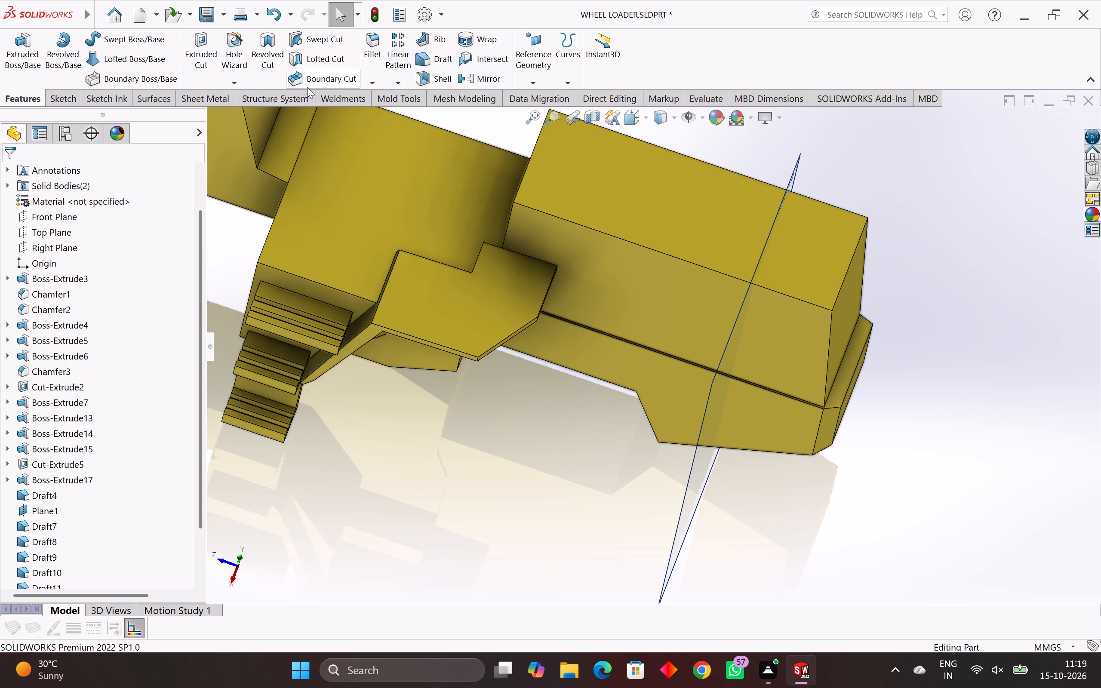
left_click(448, 57)
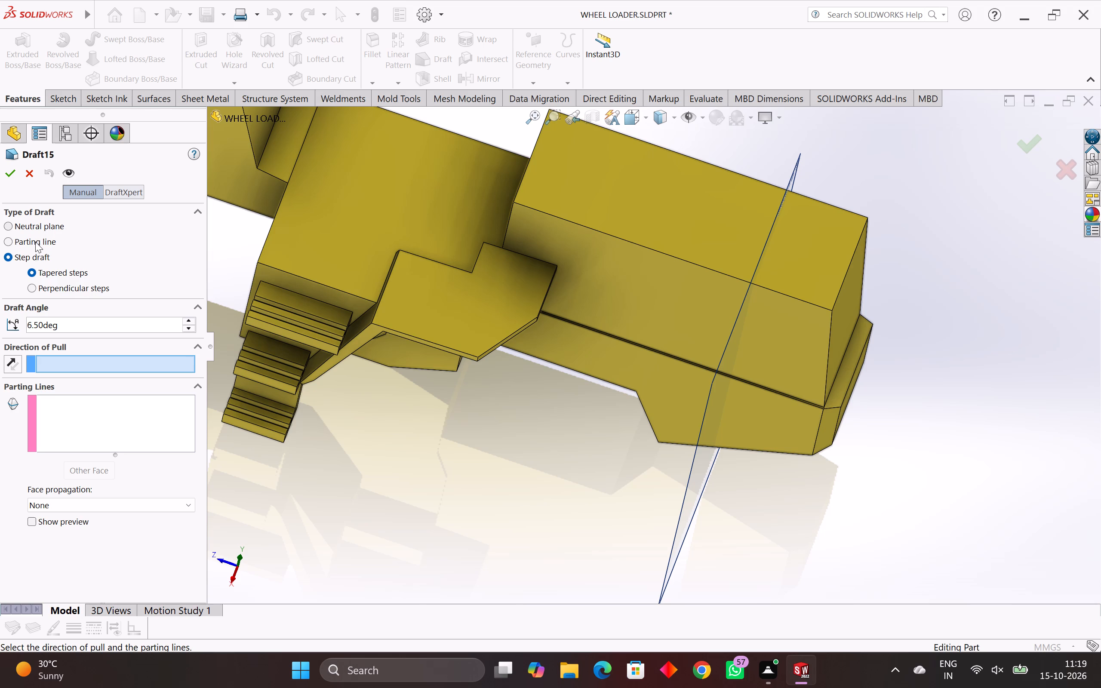
scroll(736, 369, "up", 7)
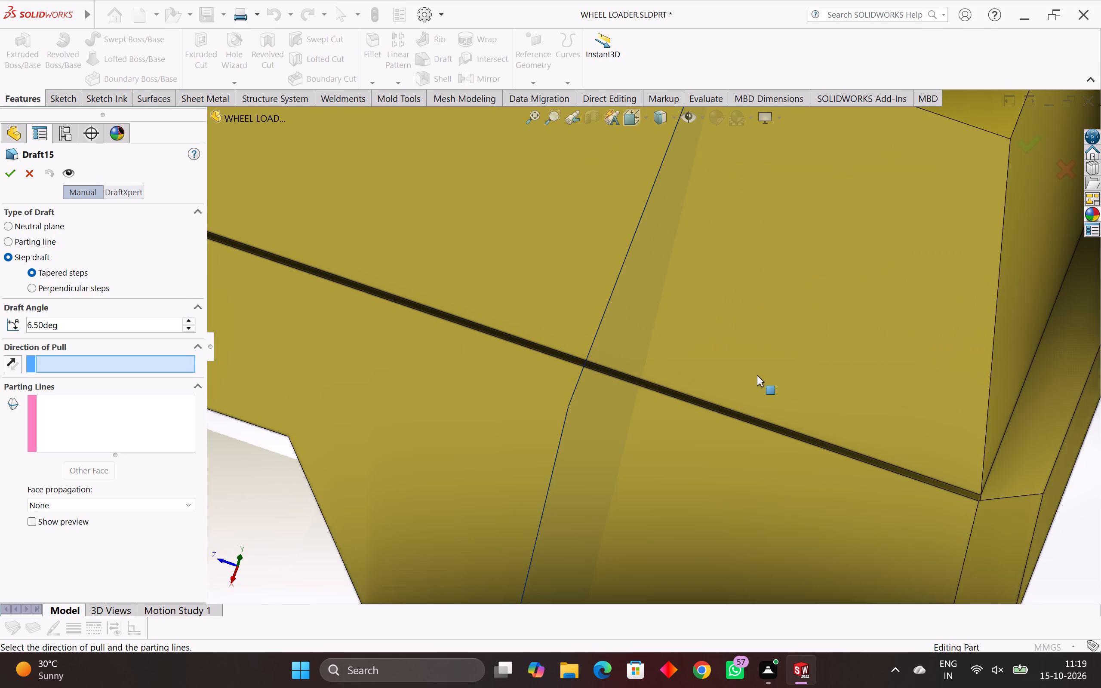
middle_click_drag(757, 376, 752, 400)
scroll(783, 430, "up", 10)
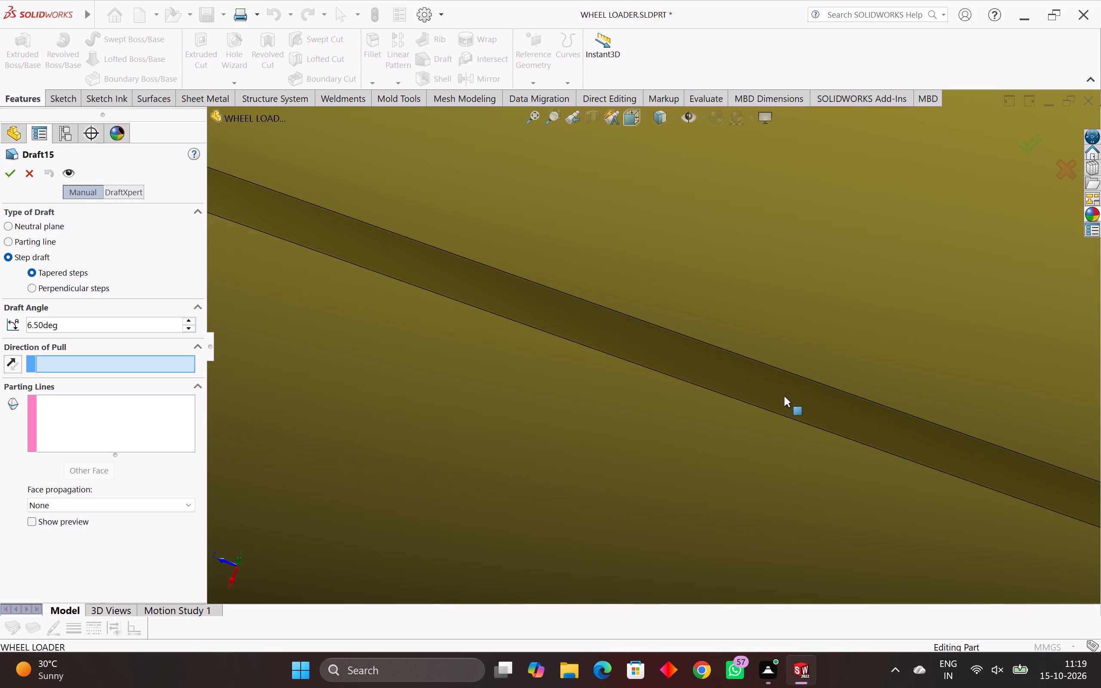
left_click(783, 395)
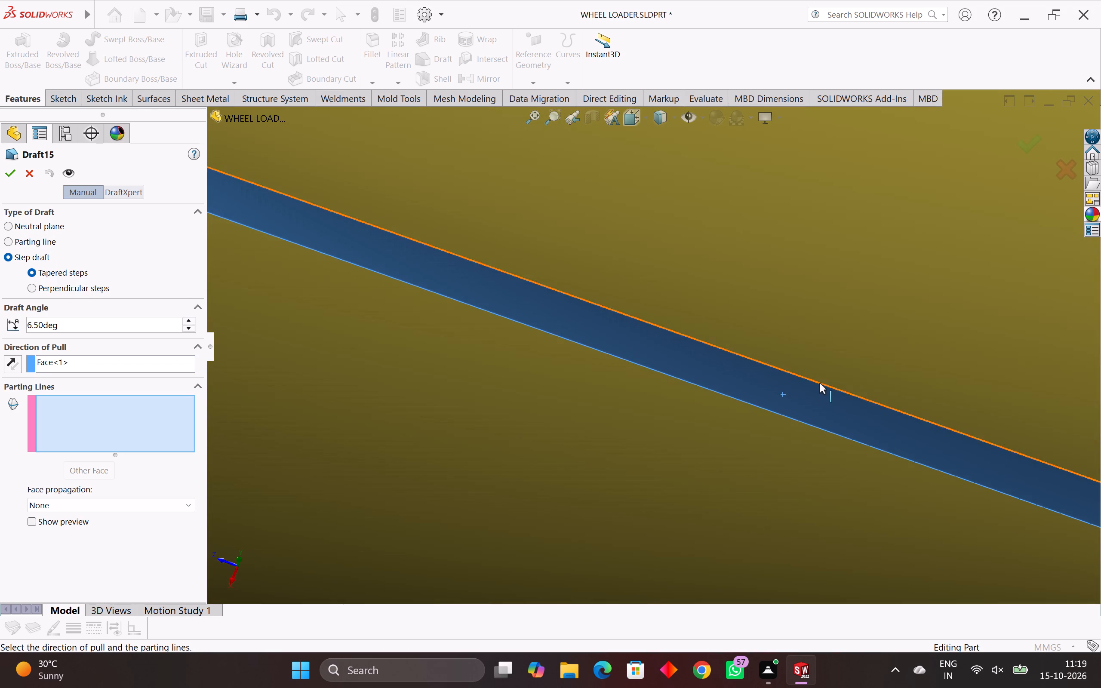
left_click(826, 385)
scroll(814, 396, "down", 4)
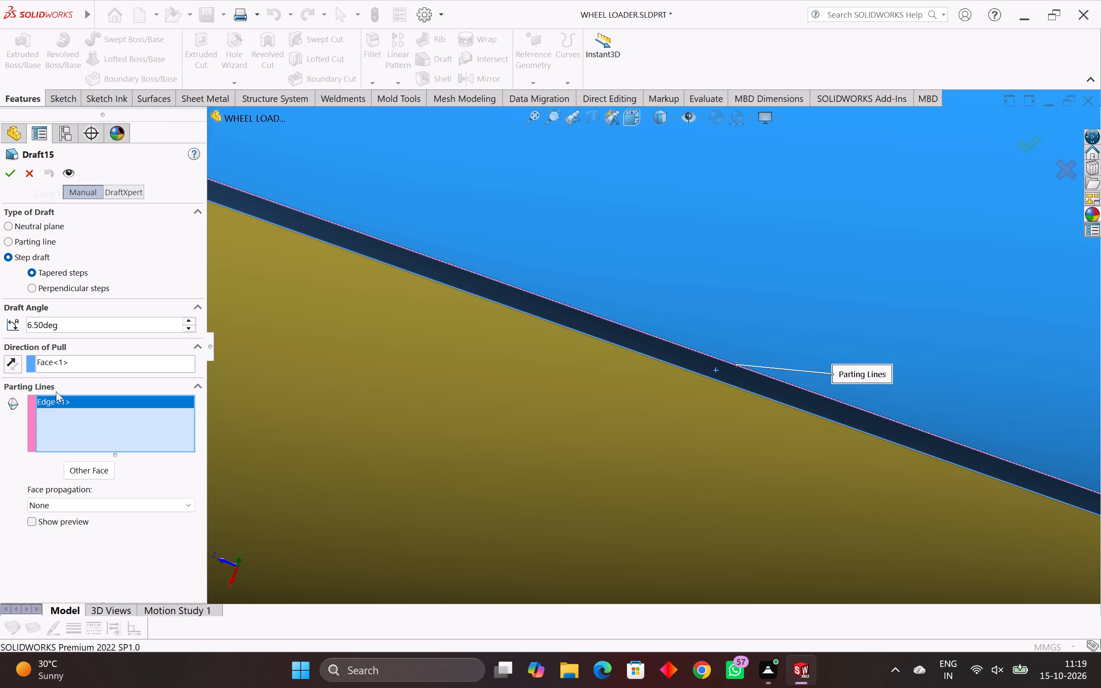
Replace the step draft's pull direction with the large side face above the ledge and apply the 6.50° tapered draft.
right_click(58, 363)
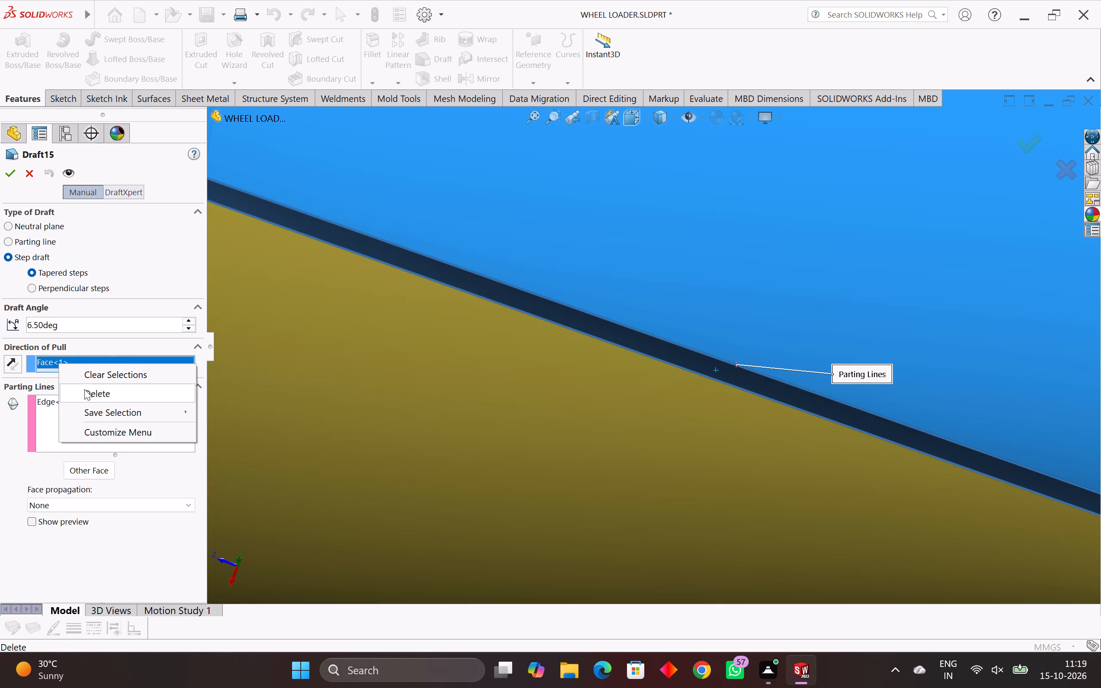
left_click(84, 389)
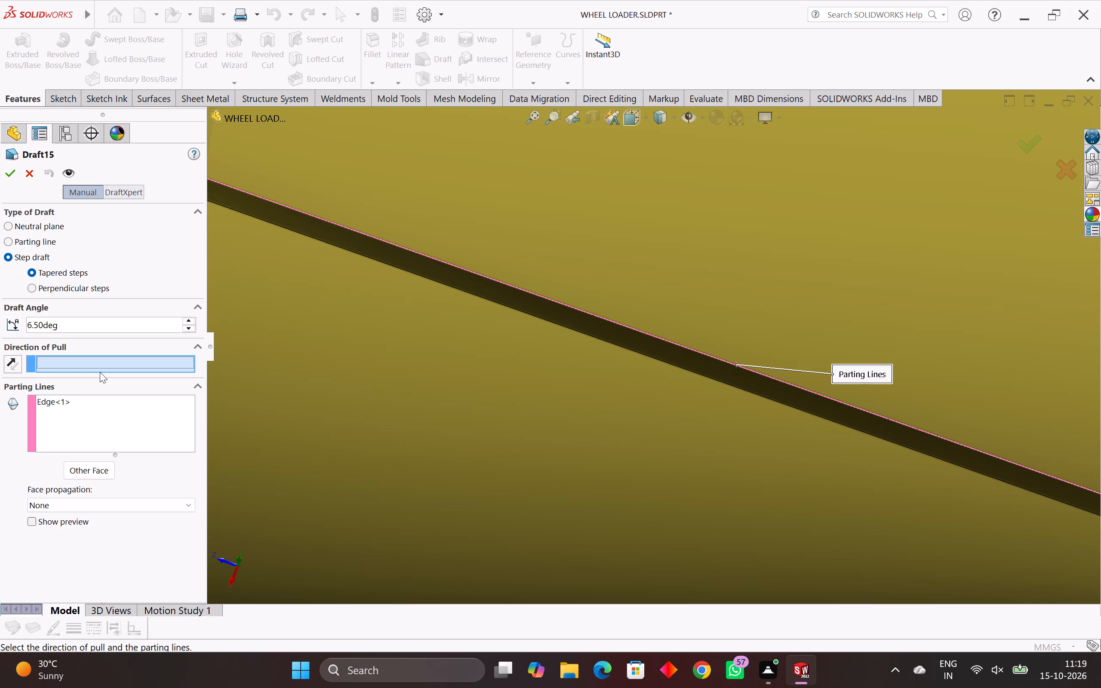
scroll(255, 362, "up", 2)
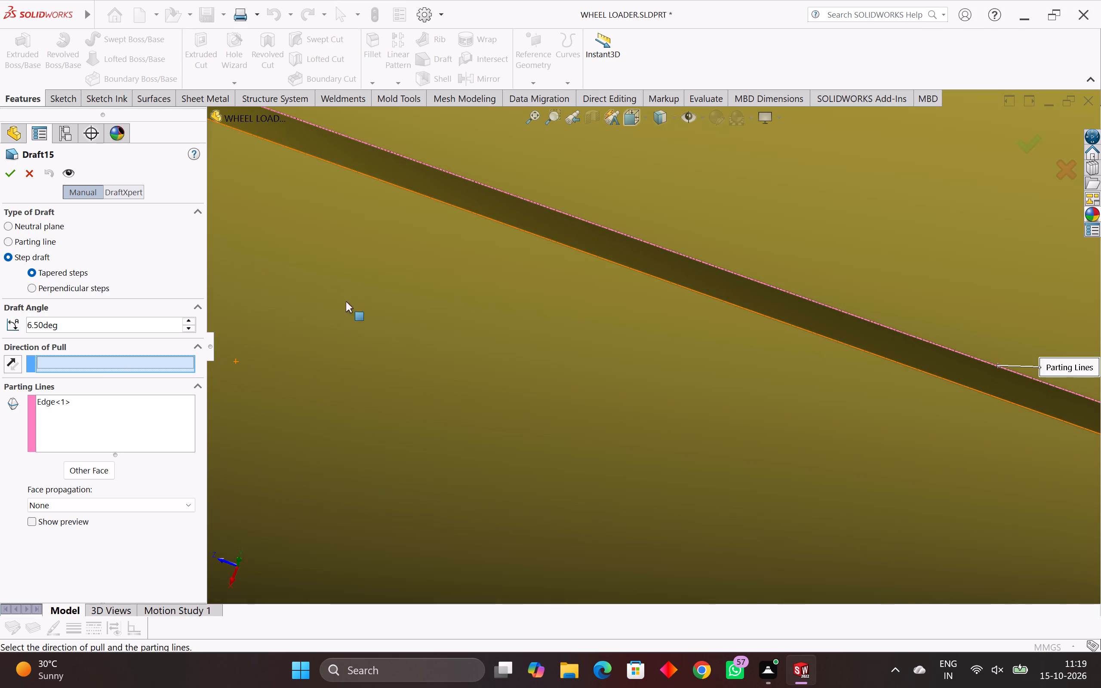
scroll(352, 301, "down", 4)
left_click(635, 216)
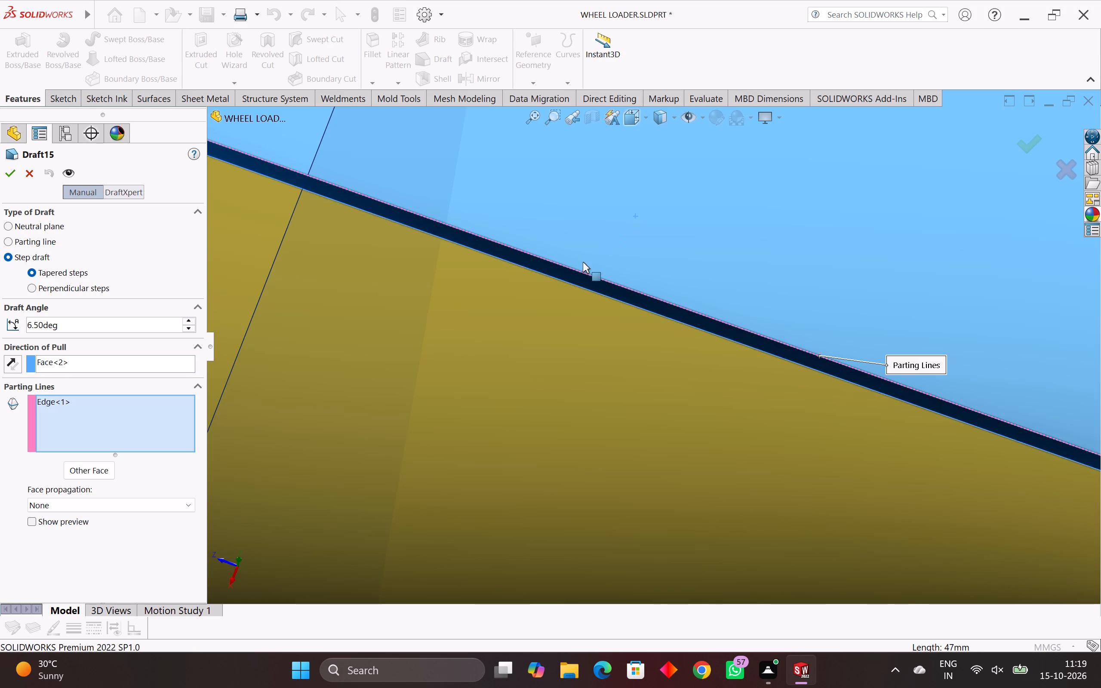
scroll(549, 254, "down", 8)
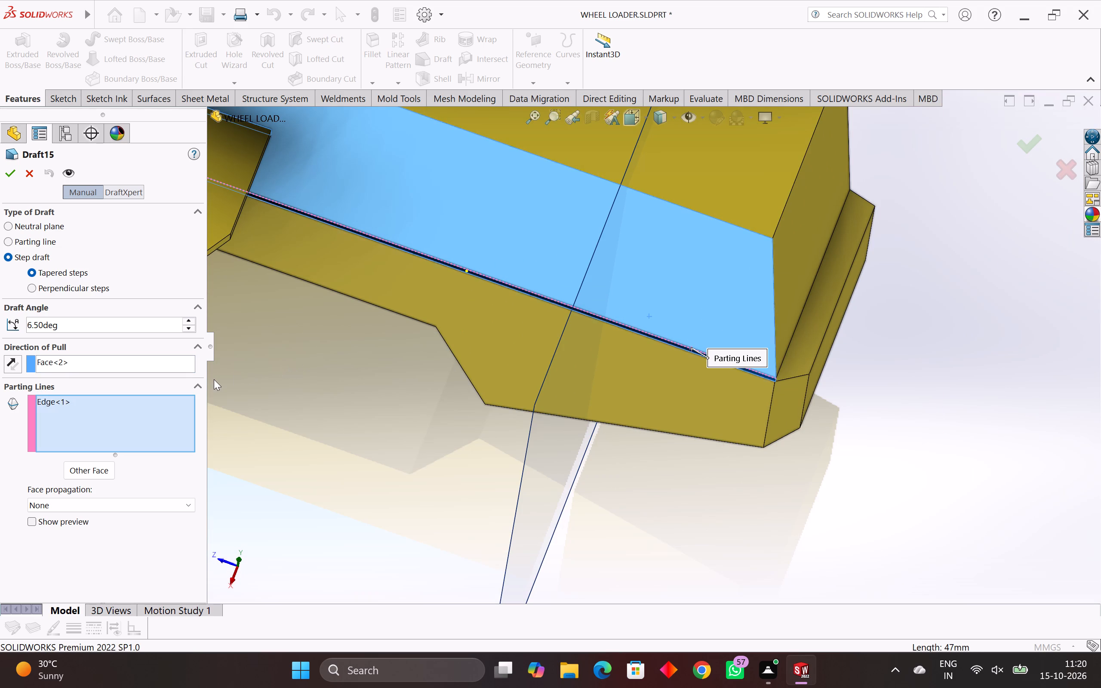
left_click(7, 171)
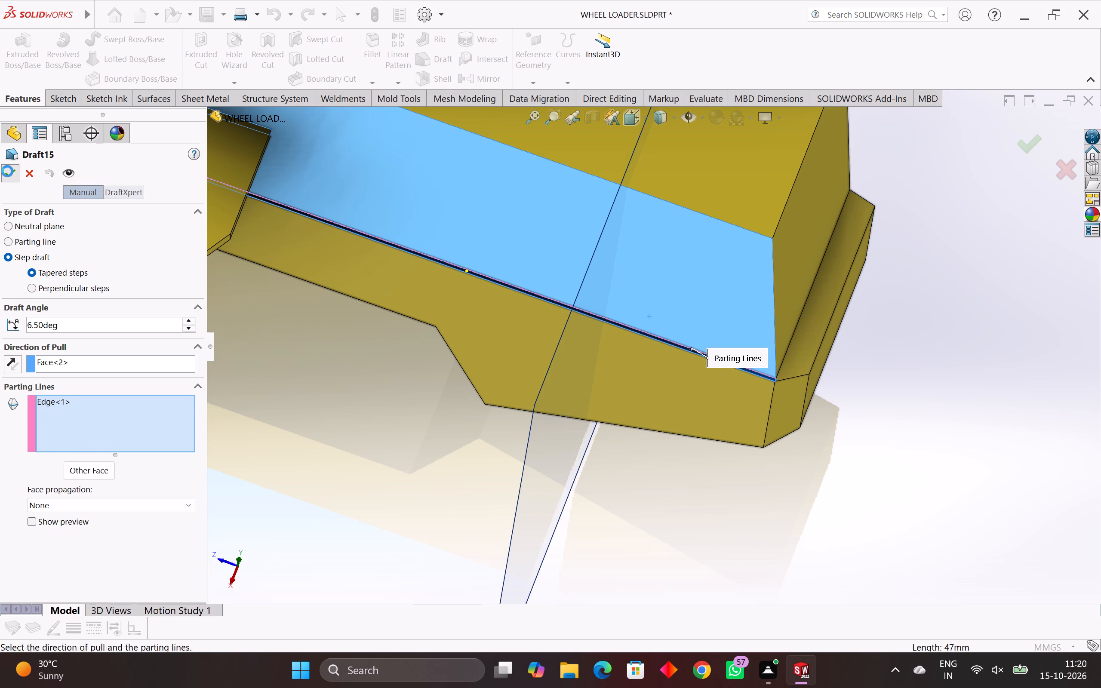
Apply another 6.50° tapered step draft with the narrow ledge face as unreversed pull direction and its upper edge as parting line.
scroll(74, 182, "down", 4)
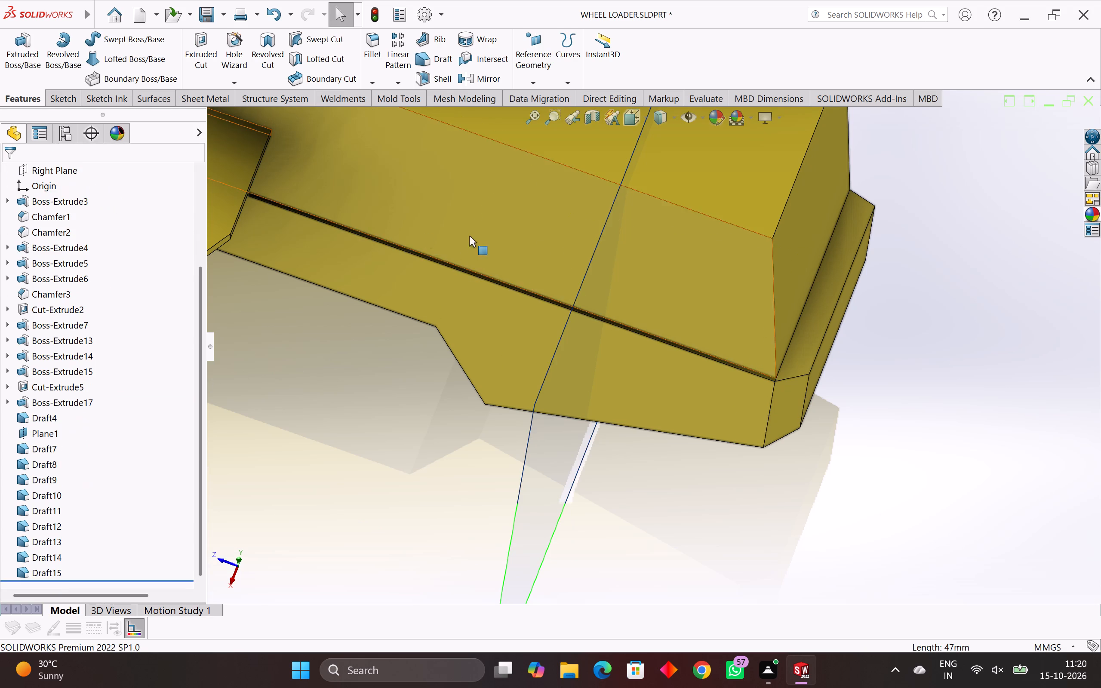
scroll(558, 248, "down", 2)
scroll(548, 250, "up", 4)
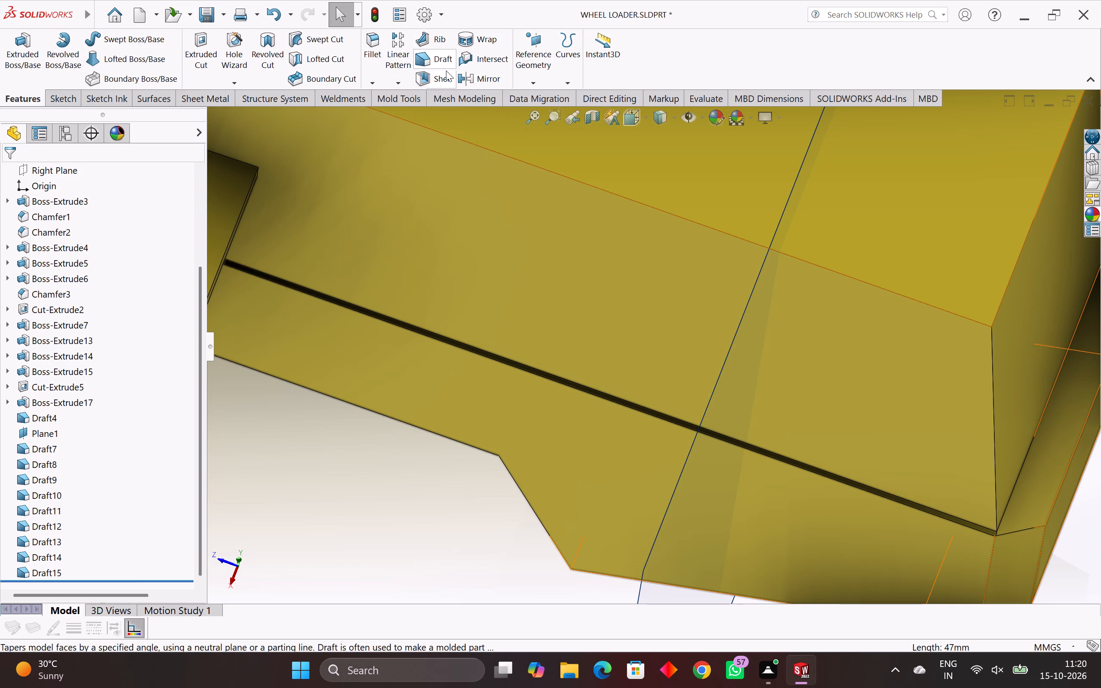
left_click(438, 62)
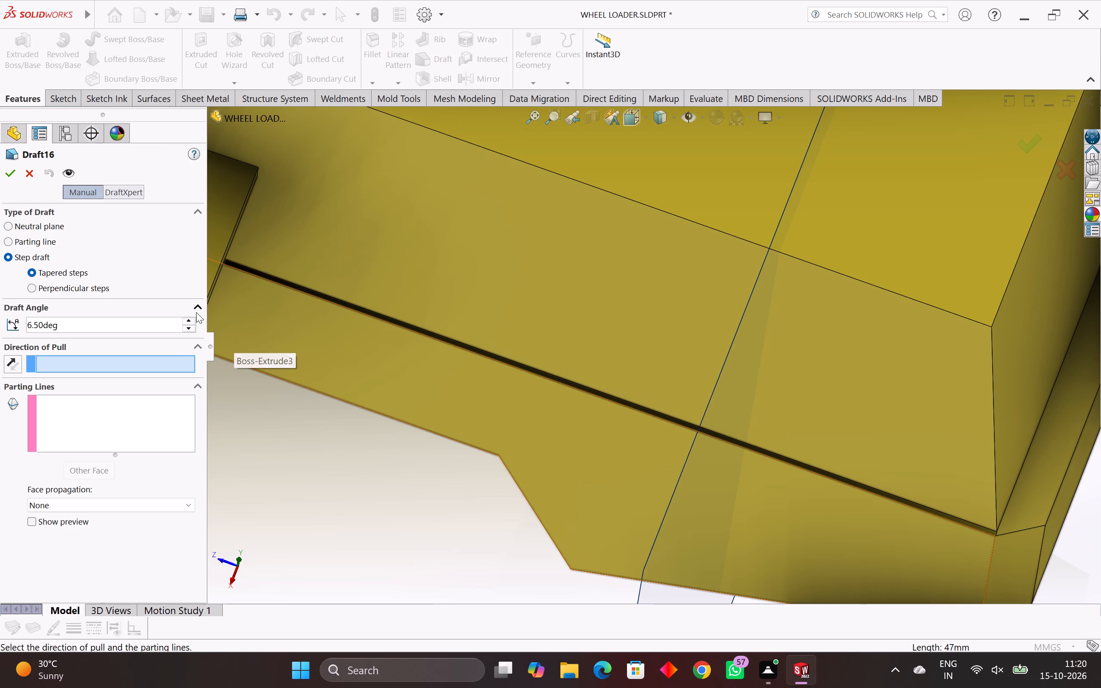
left_click(522, 316)
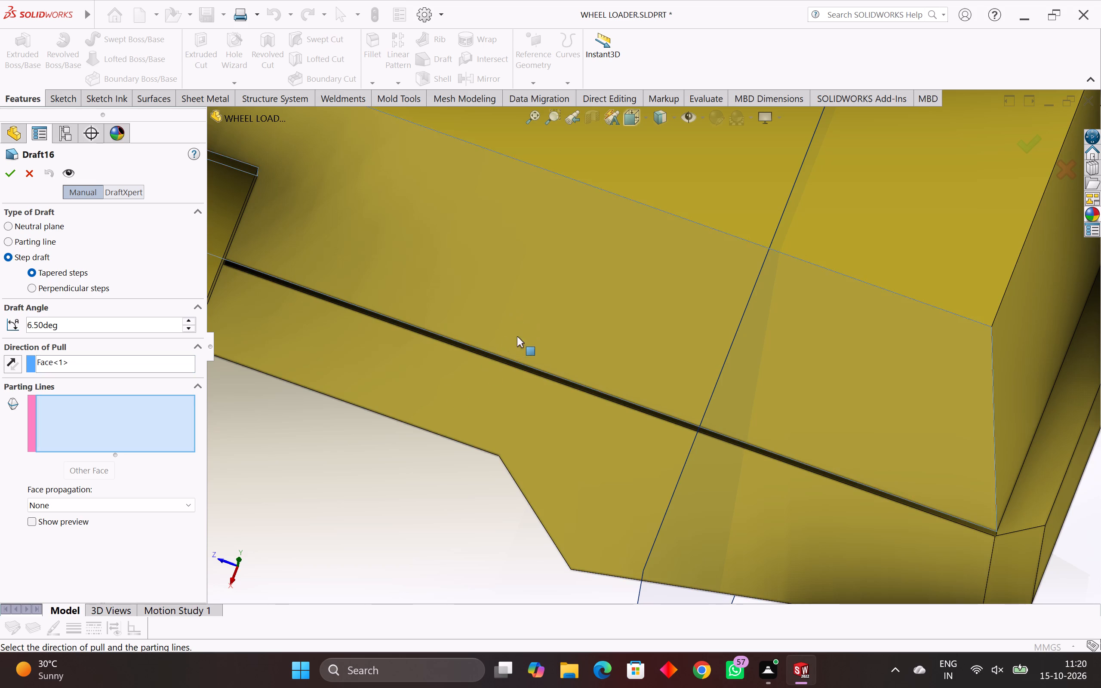
scroll(607, 400, "up", 4)
scroll(387, 318, "down", 4)
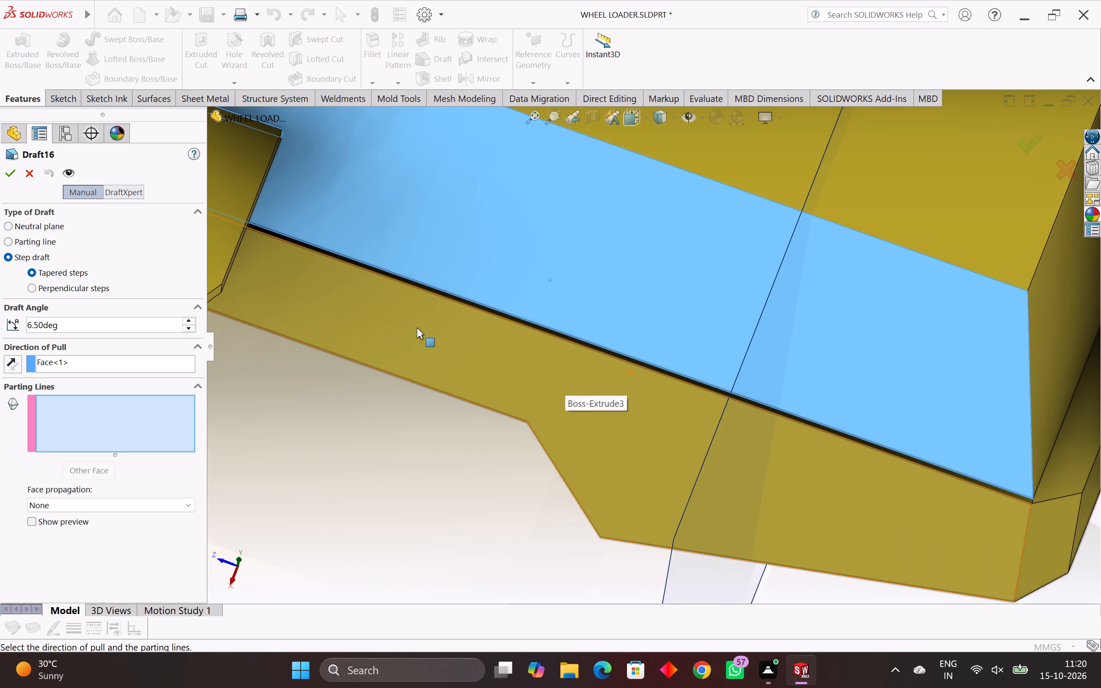
right_click(51, 359)
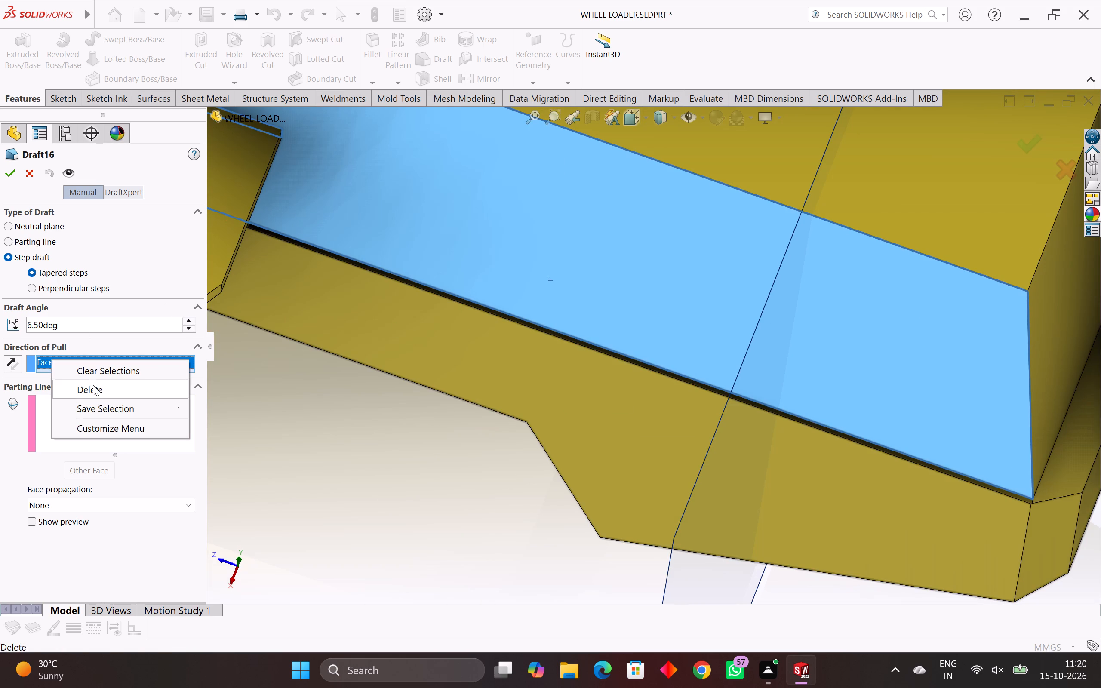
left_click(93, 385)
middle_click_drag(540, 378, 520, 405)
scroll(567, 387, "up", 5)
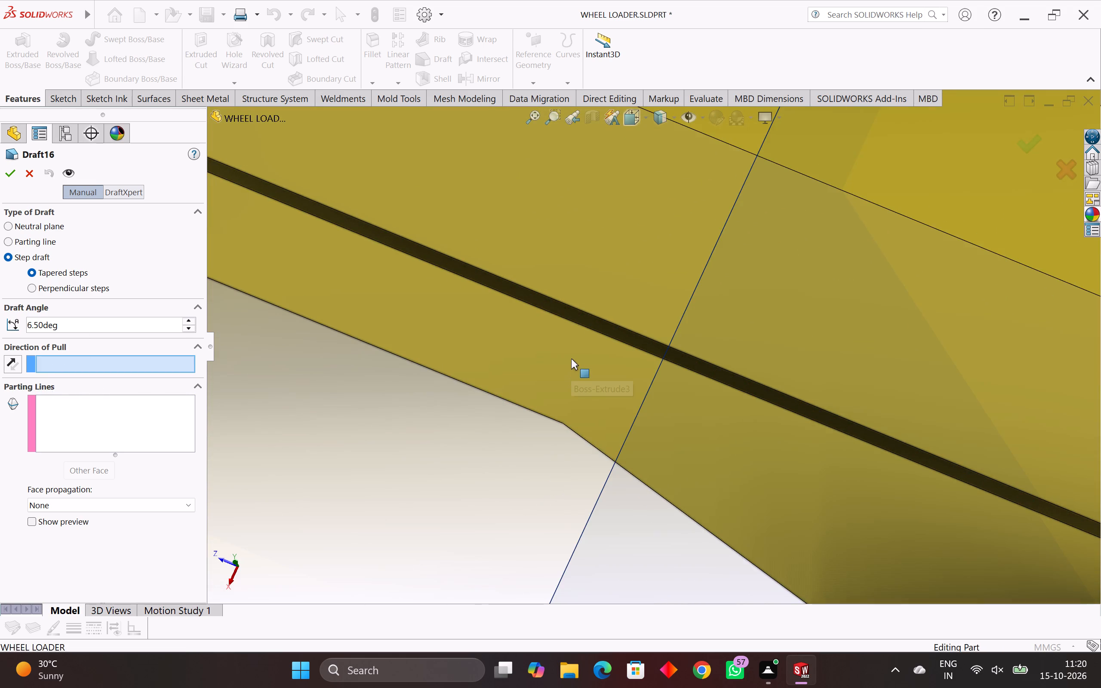
scroll(573, 355, "up", 4)
left_click(625, 281)
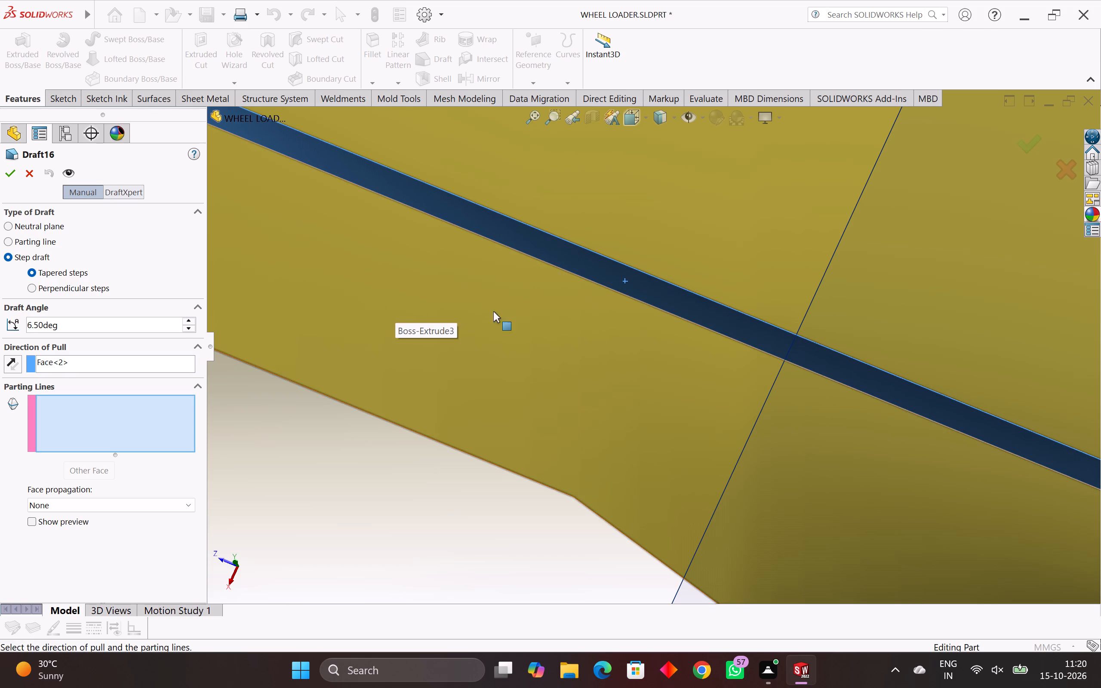
middle_click_drag(664, 278, 680, 255)
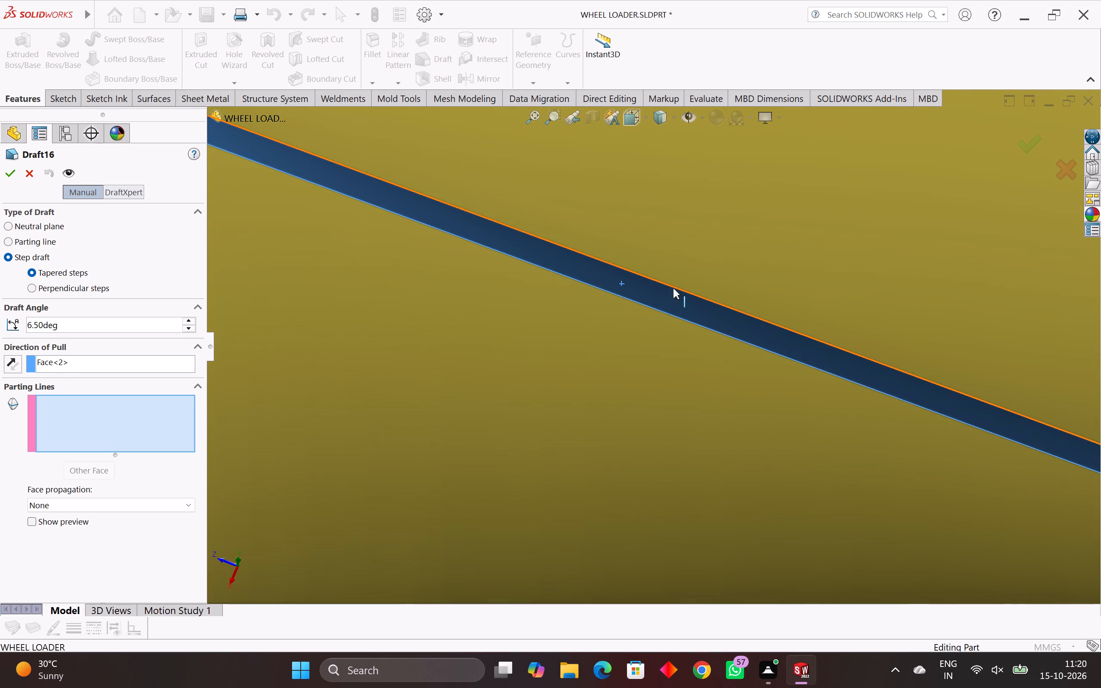
left_click(675, 287)
scroll(610, 279, "down", 8)
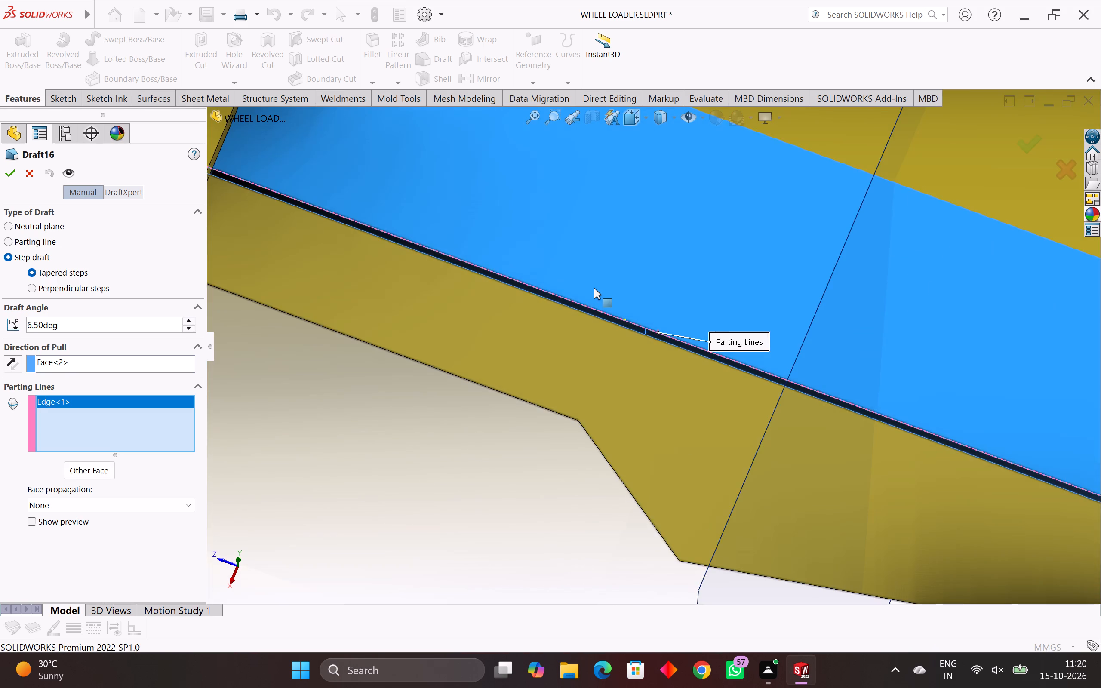
scroll(593, 288, "down", 3)
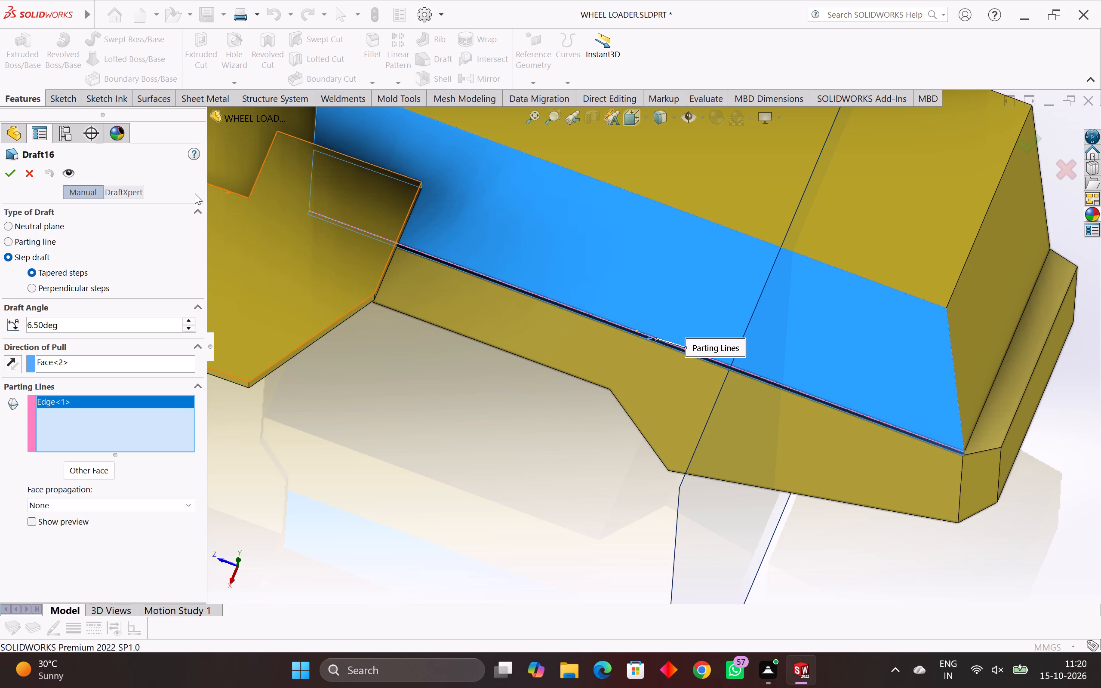
left_click(14, 173)
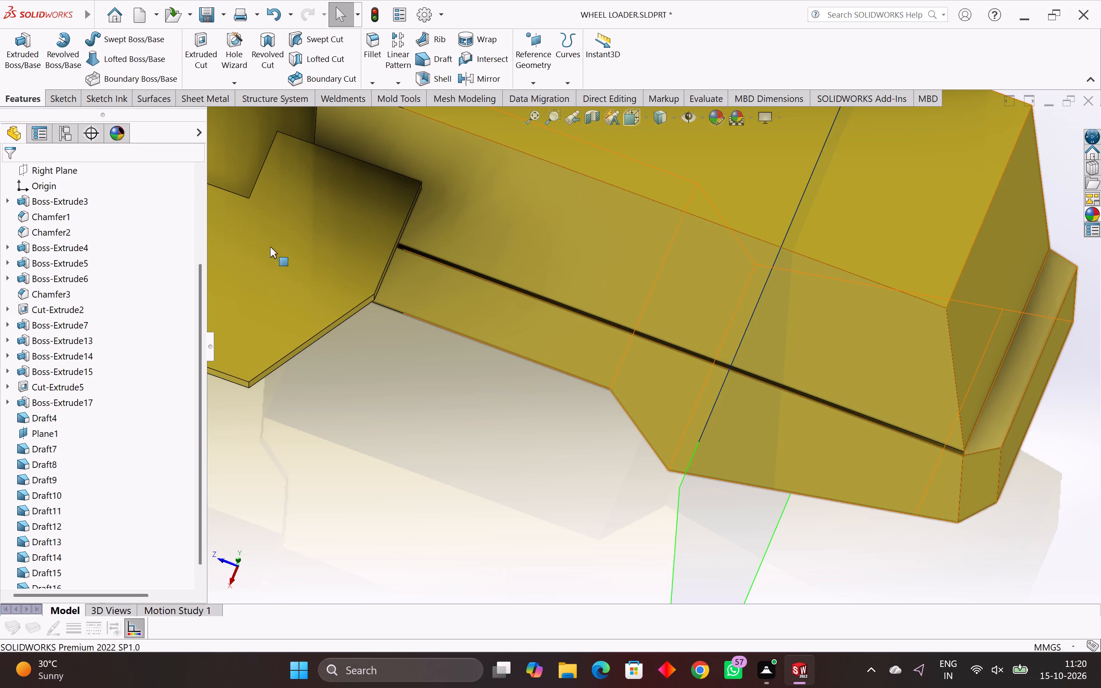
Apply a 6.50° tapered step draft with the large side face above the ledge as reversed pull direction and the ledge's upper edge as parting line.
scroll(624, 344, "down", 3)
middle_click_drag(624, 345, 609, 382)
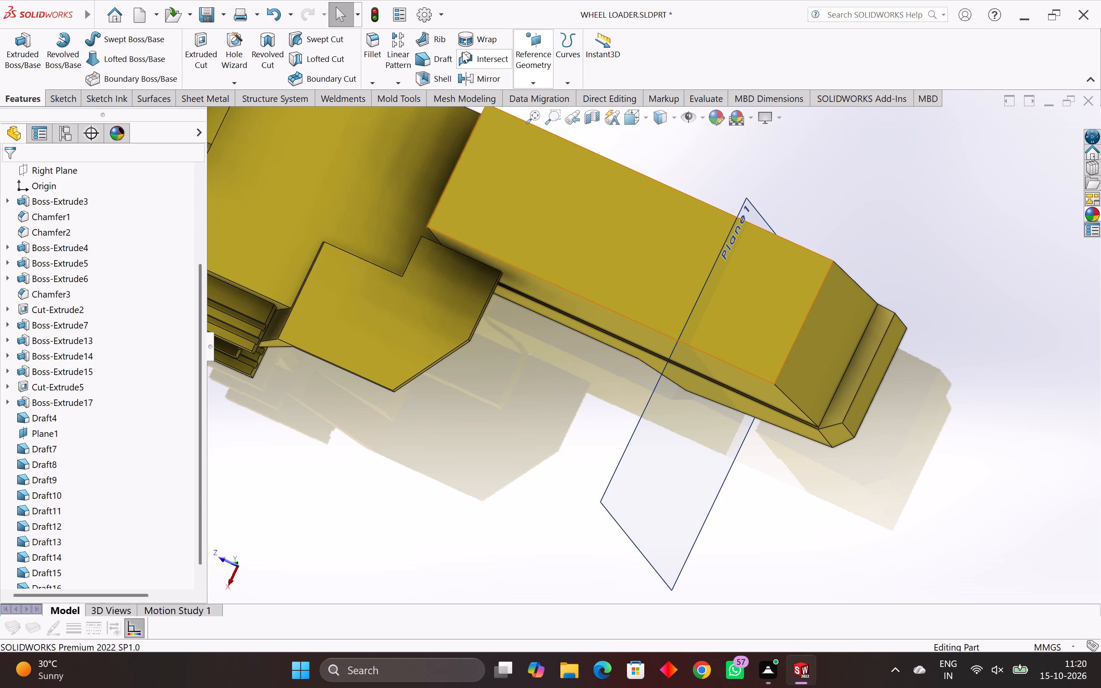
left_click(436, 58)
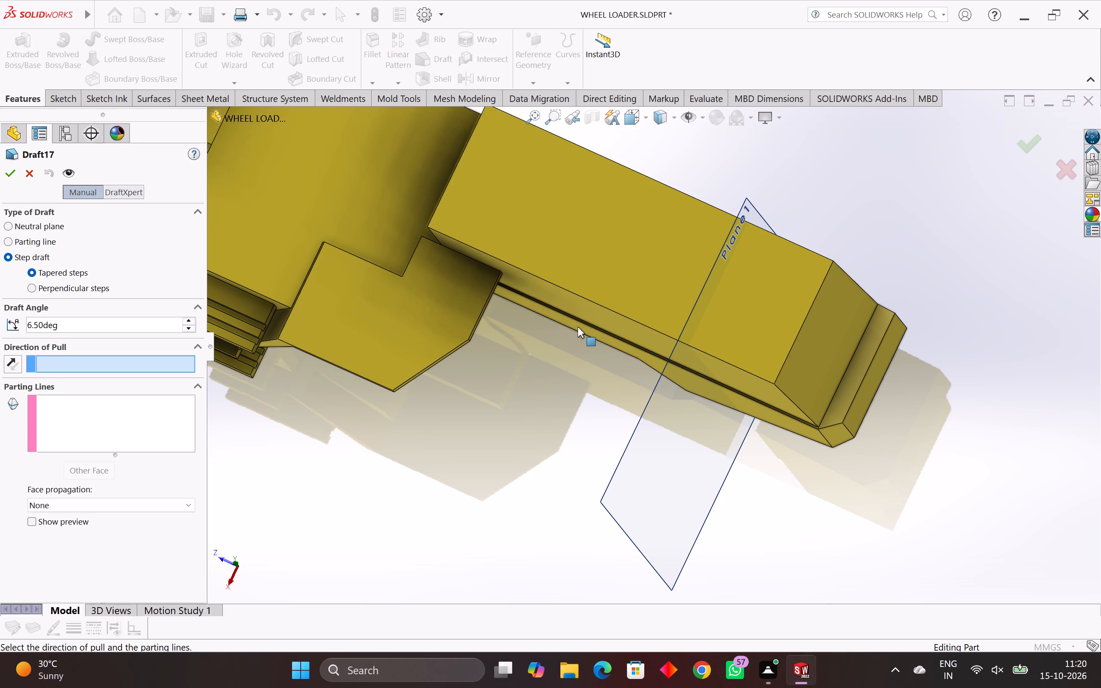
scroll(606, 320, "up", 13)
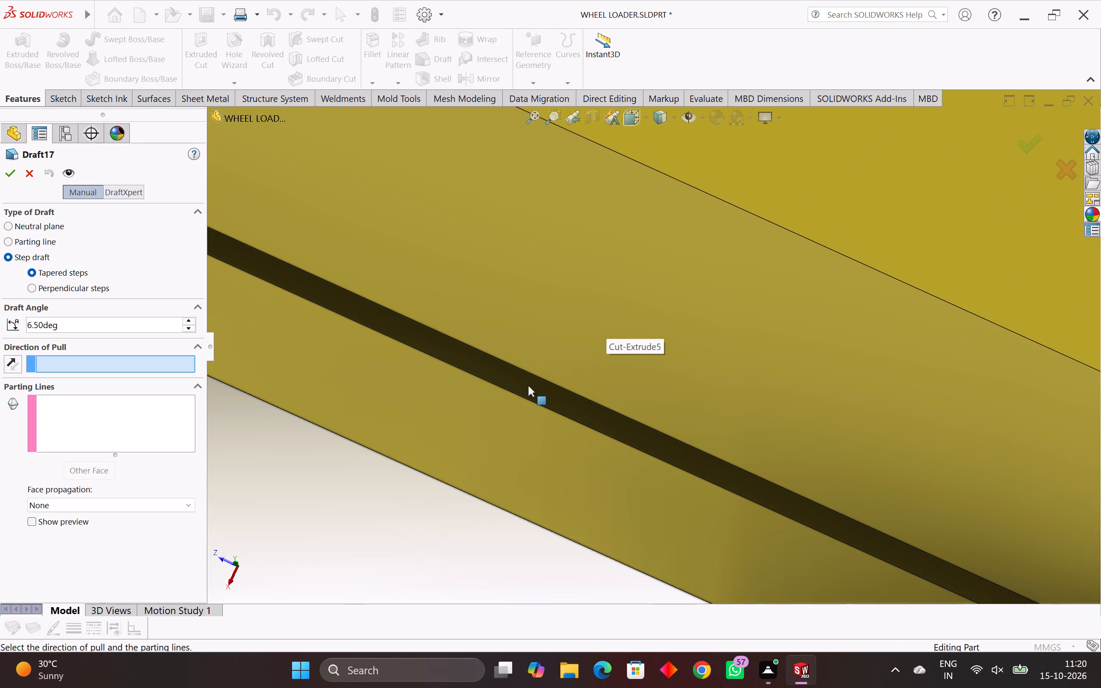
left_click(527, 387)
scroll(531, 387, "up", 3)
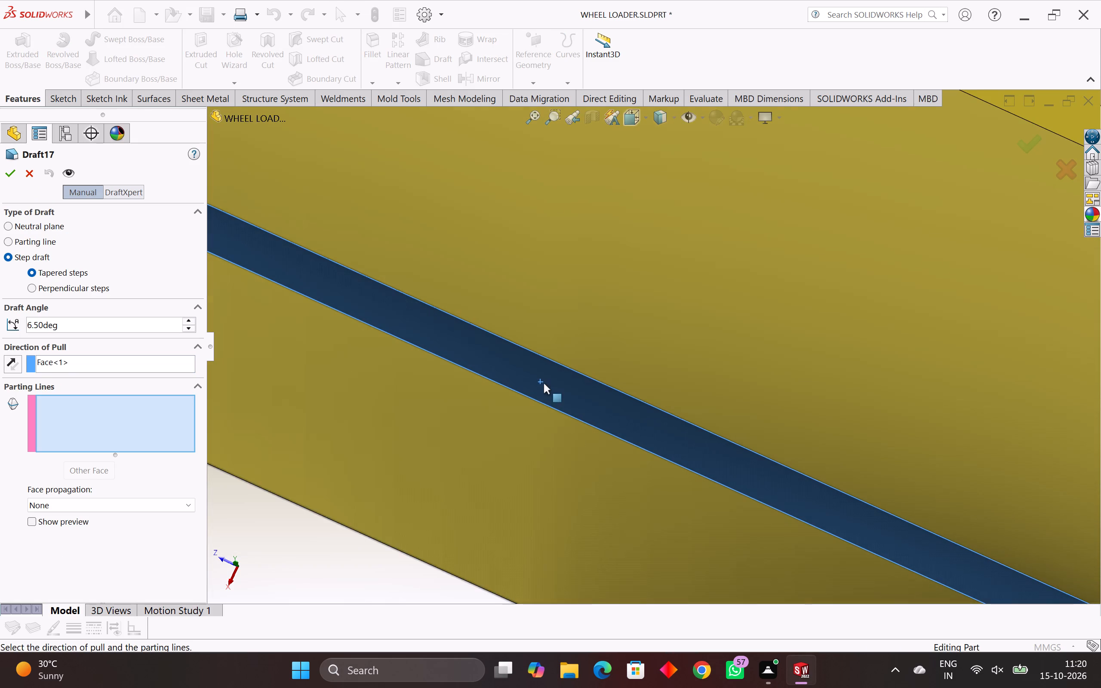
left_click(13, 365)
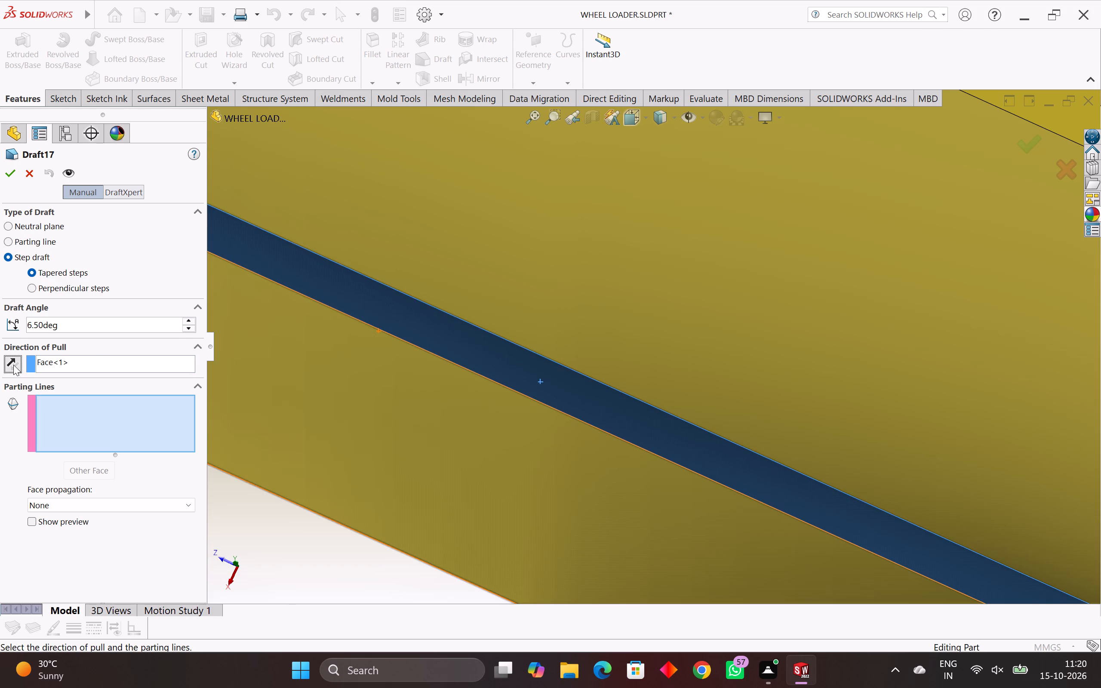
right_click(63, 363)
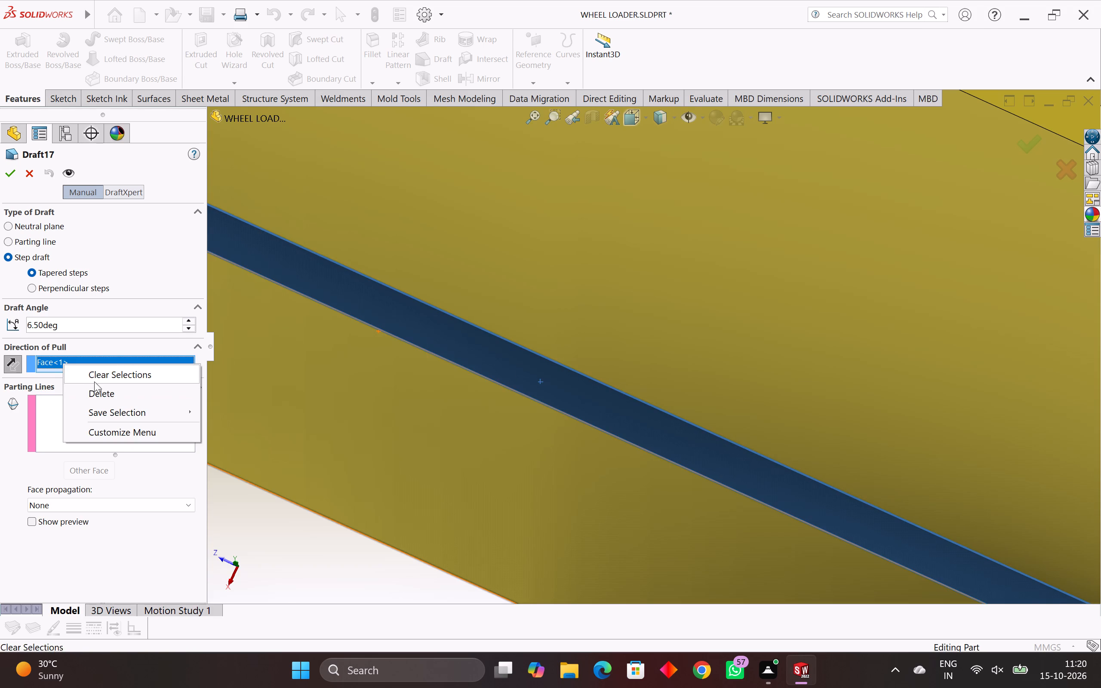
left_click(103, 394)
left_click(650, 353)
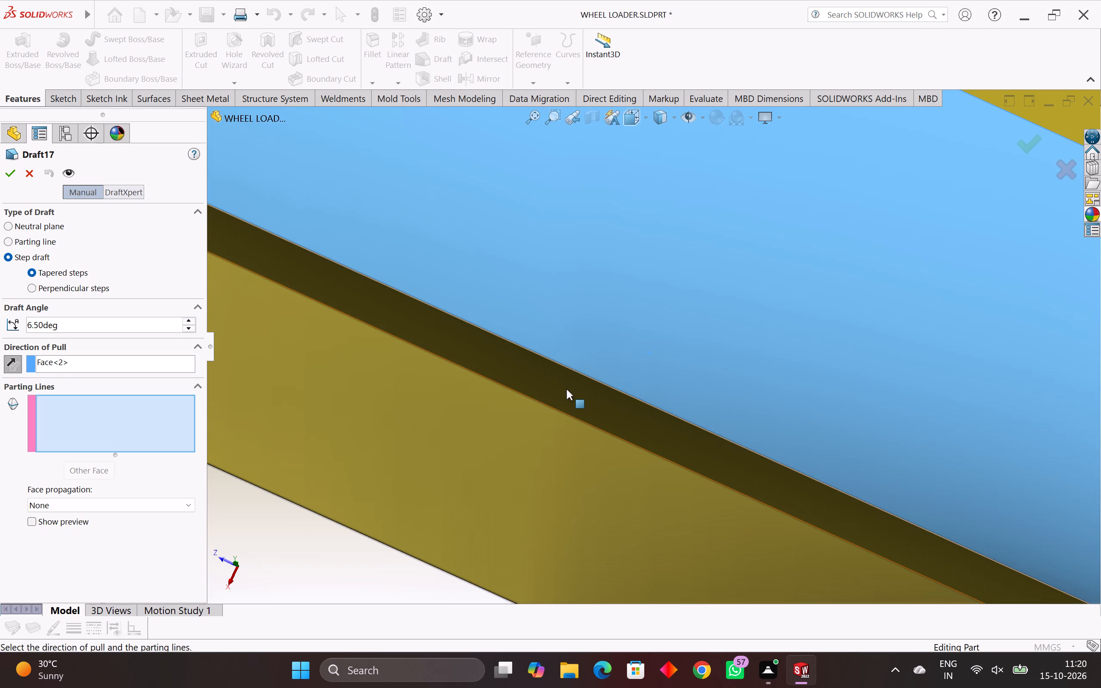
scroll(566, 389, "up", 4)
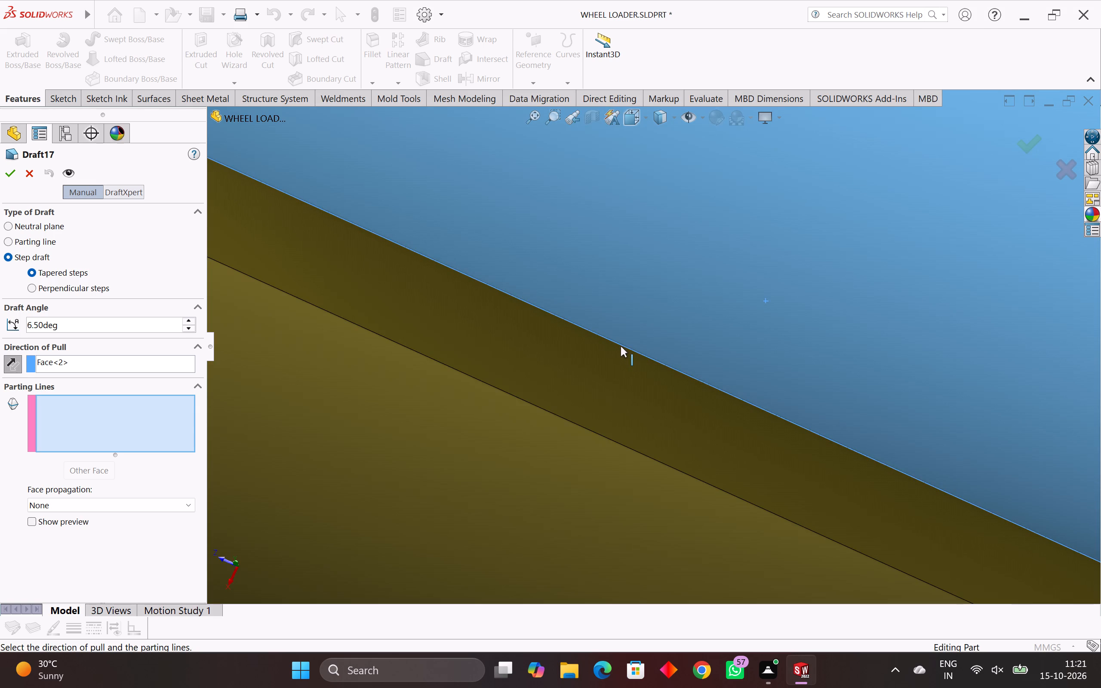
left_click(621, 346)
scroll(621, 346, "down", 10)
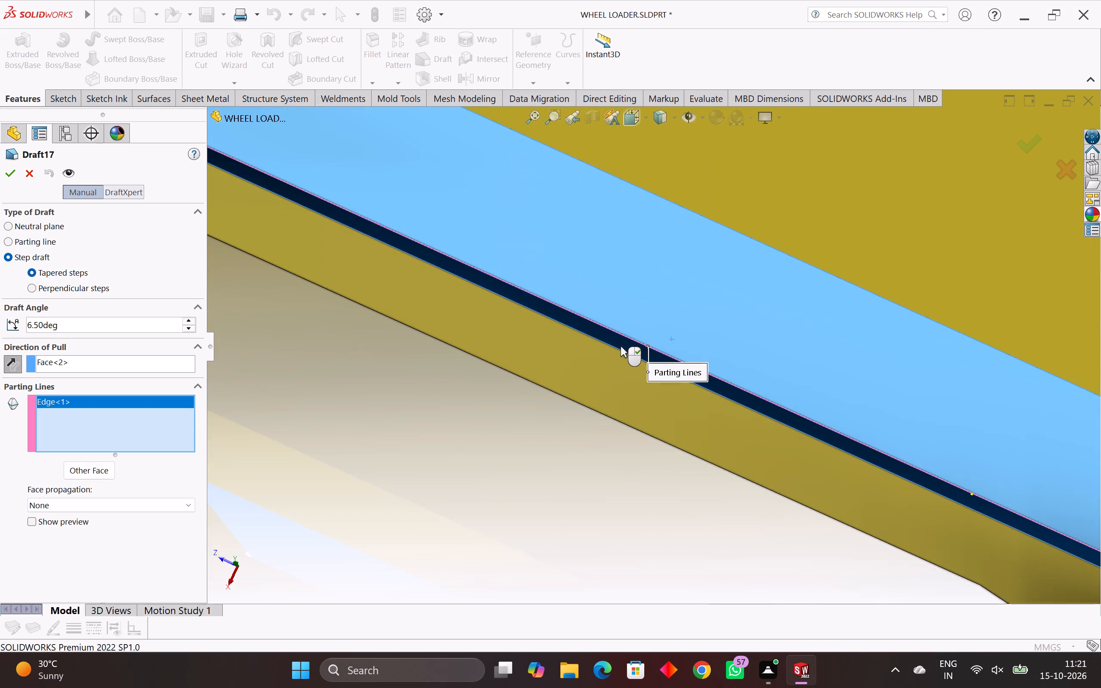
scroll(613, 349, "down", 8)
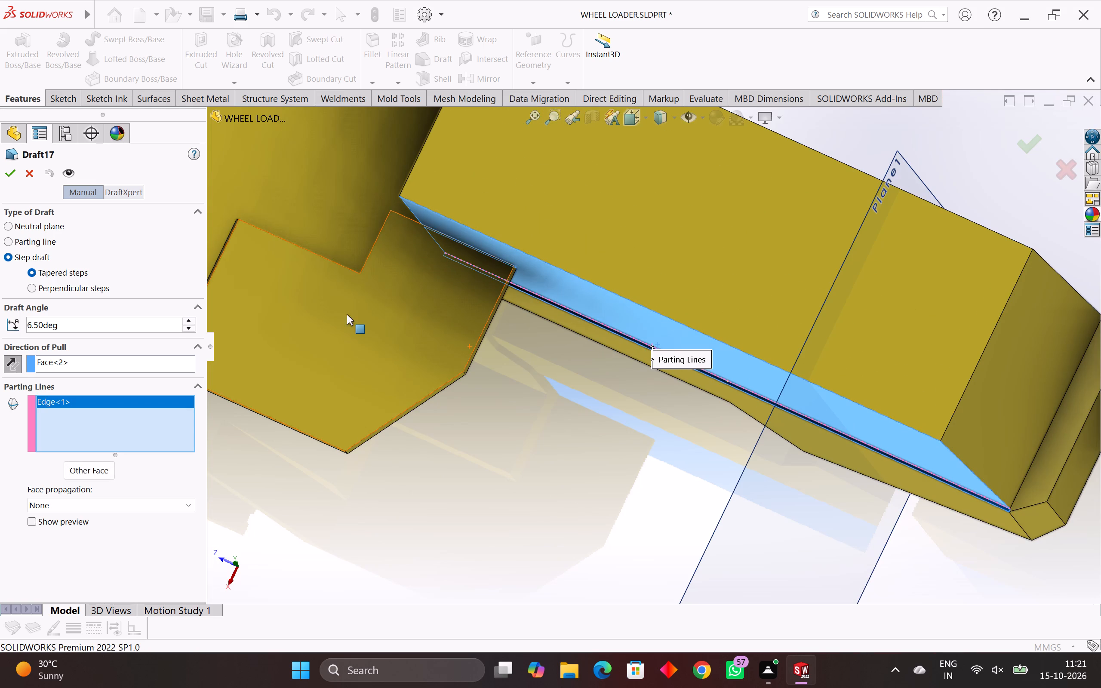
left_click(5, 172)
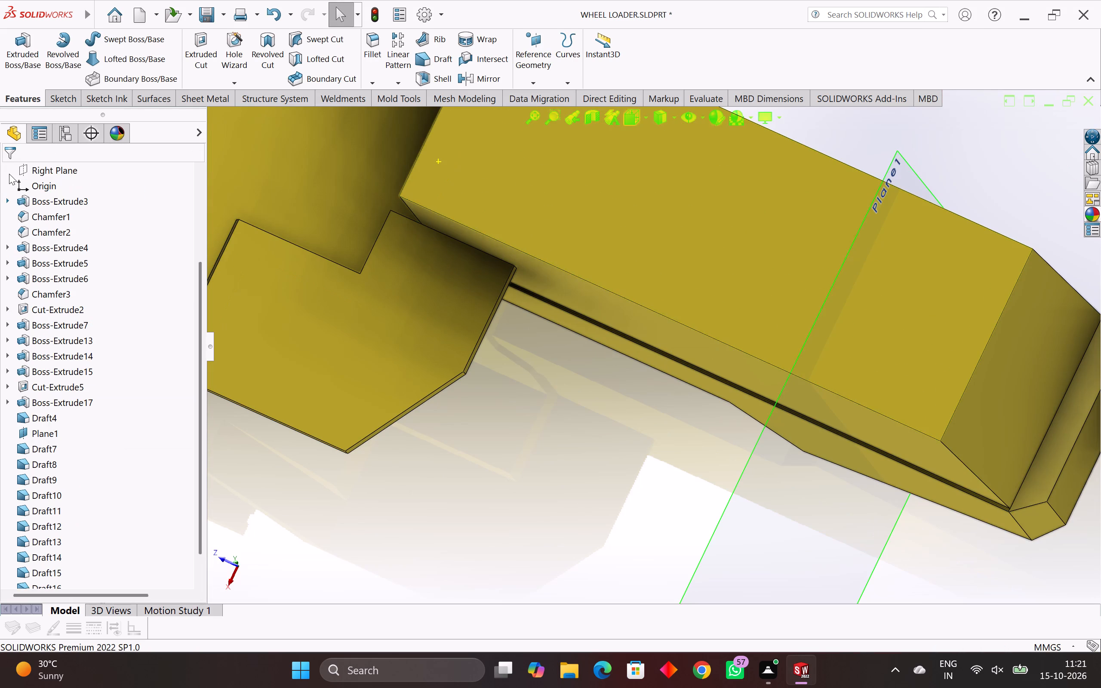
Apply a 6.50° tapered step draft with the narrow ledge face as reversed pull direction and its upper edge as parting line.
scroll(523, 391, "down", 5)
middle_click_drag(820, 449, 803, 388)
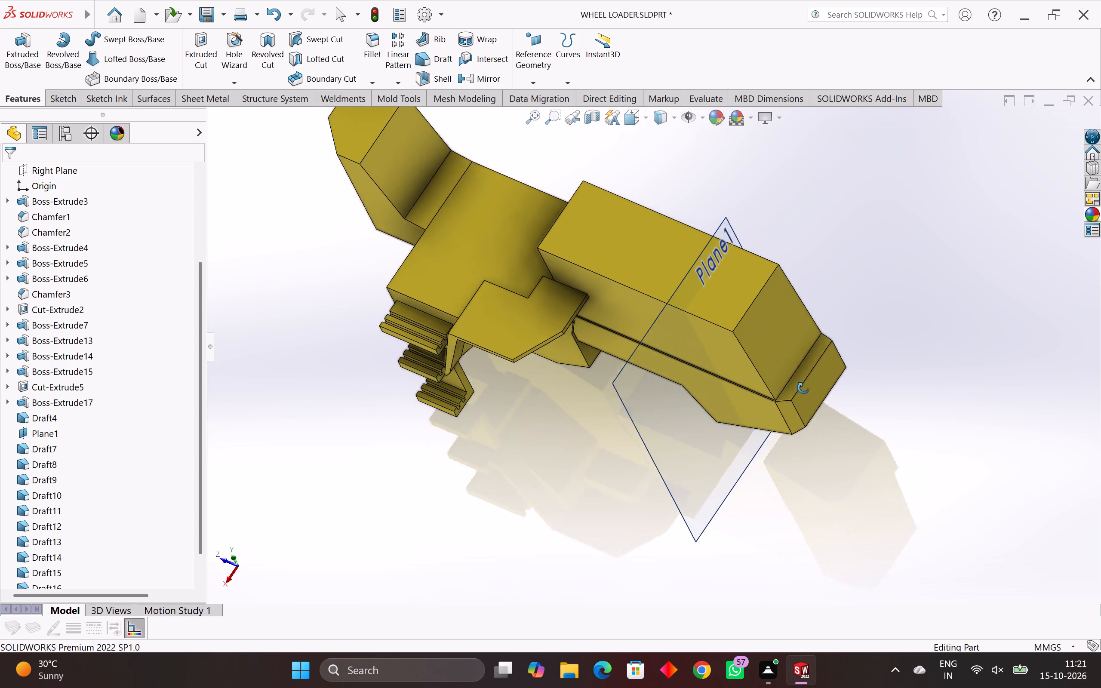
middle_click_drag(803, 388, 793, 385)
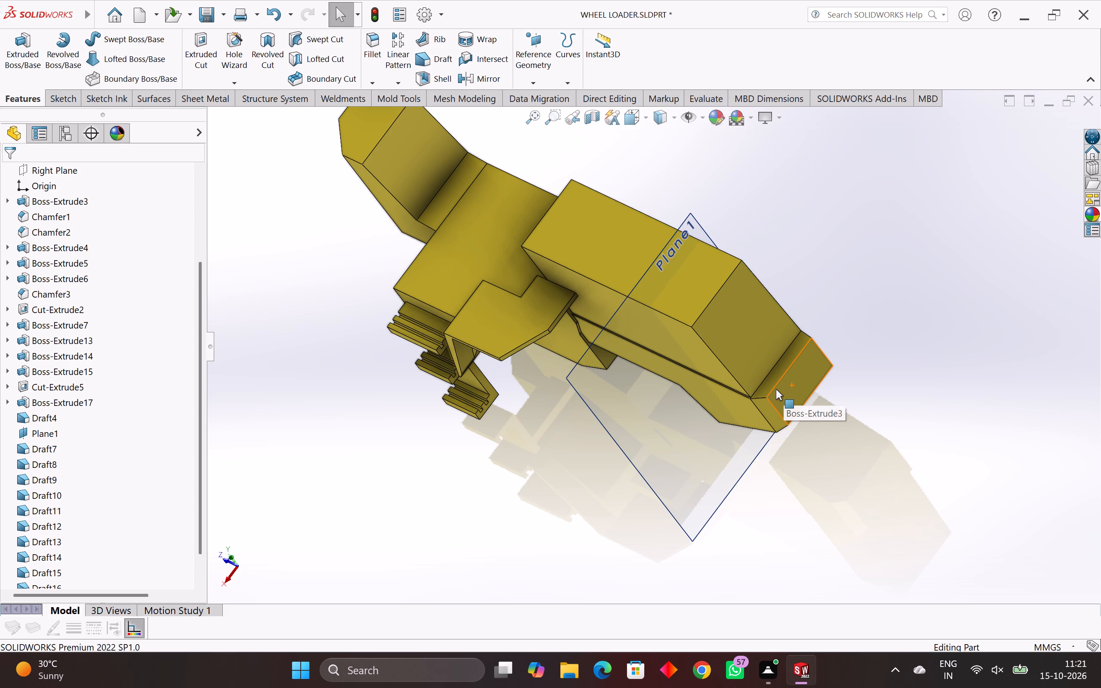
scroll(738, 388, "up", 2)
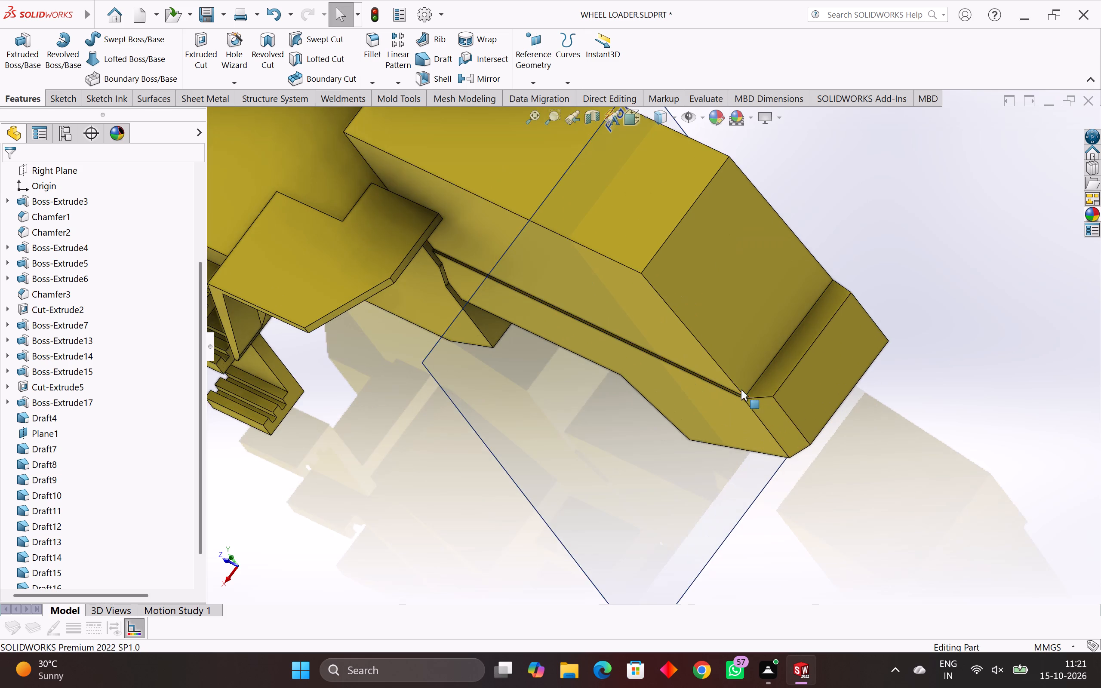
scroll(741, 390, "up", 1)
scroll(698, 394, "up", 8)
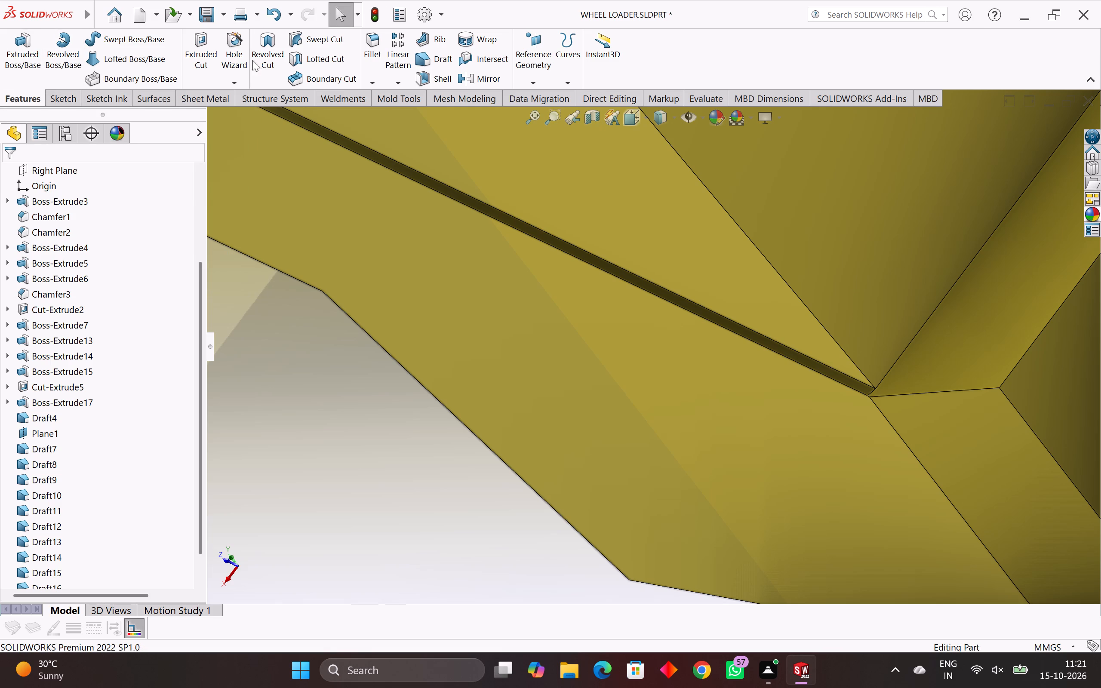
left_click(439, 58)
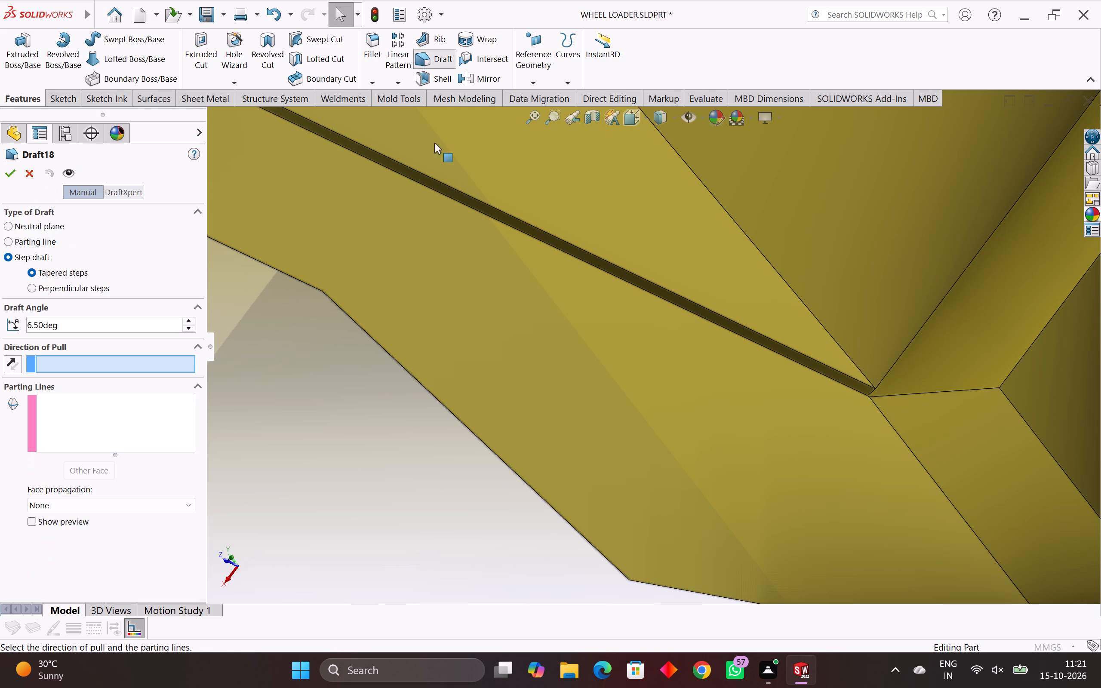
scroll(509, 221, "up", 3)
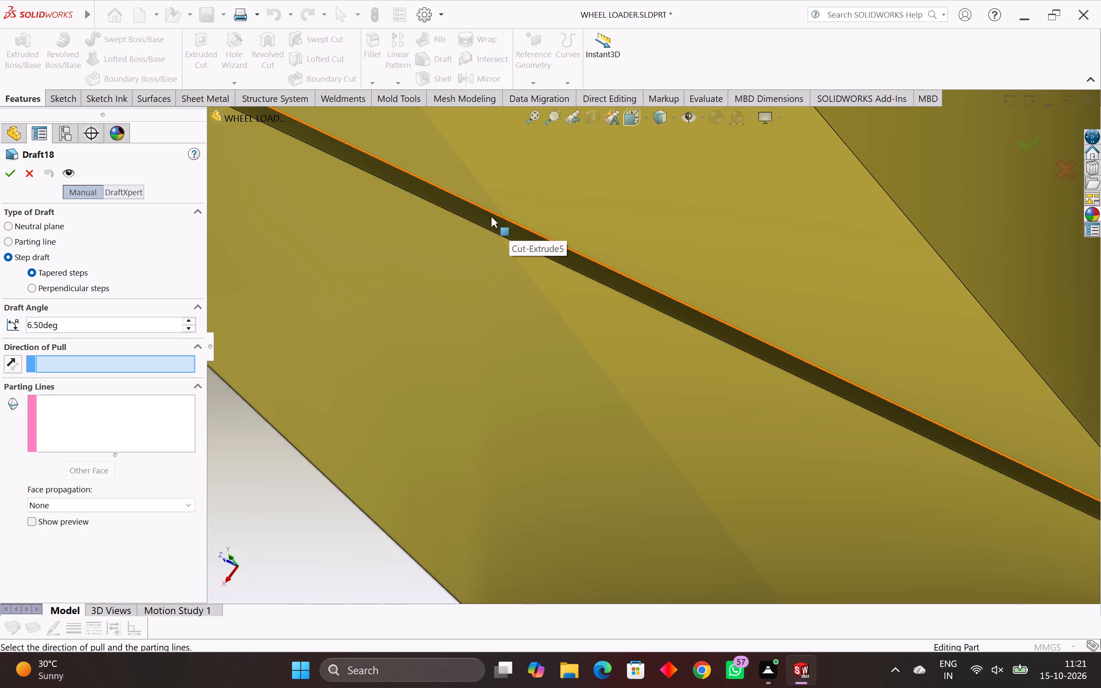
left_click(491, 217)
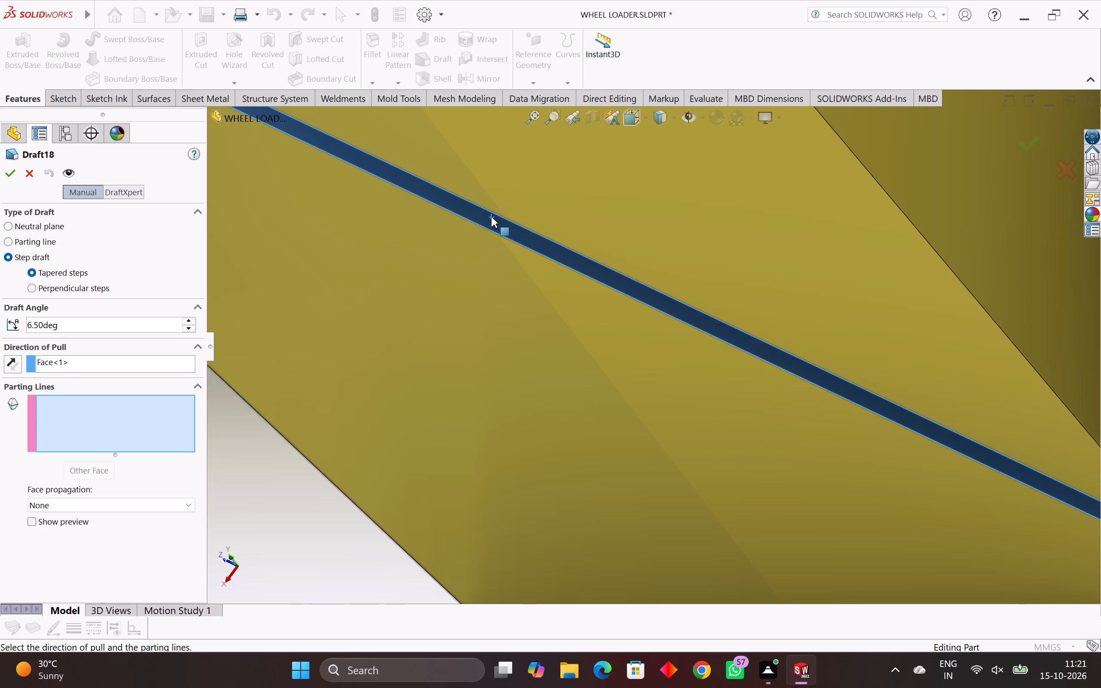
left_click(503, 202)
left_click(509, 183)
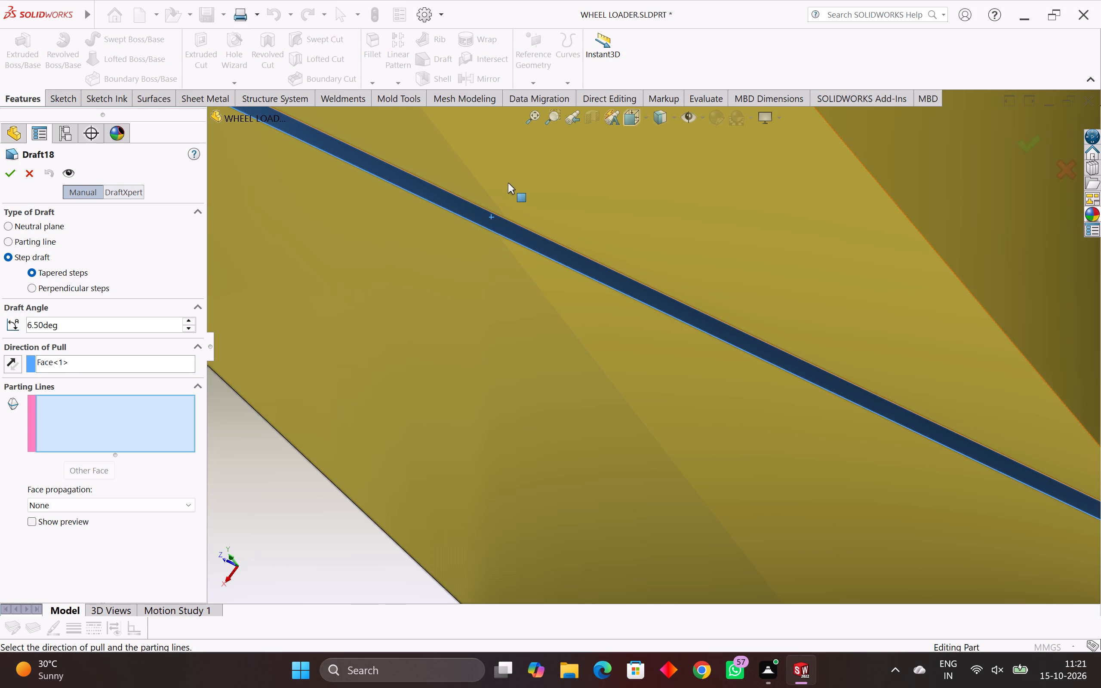
left_click(502, 218)
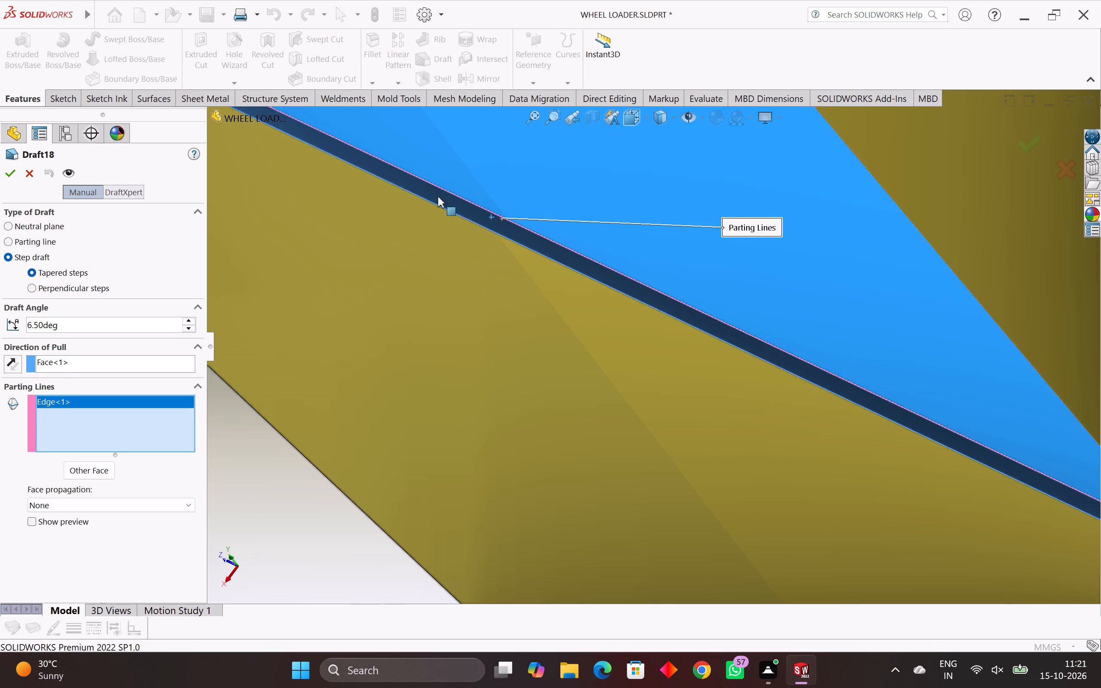
scroll(418, 187, "down", 4)
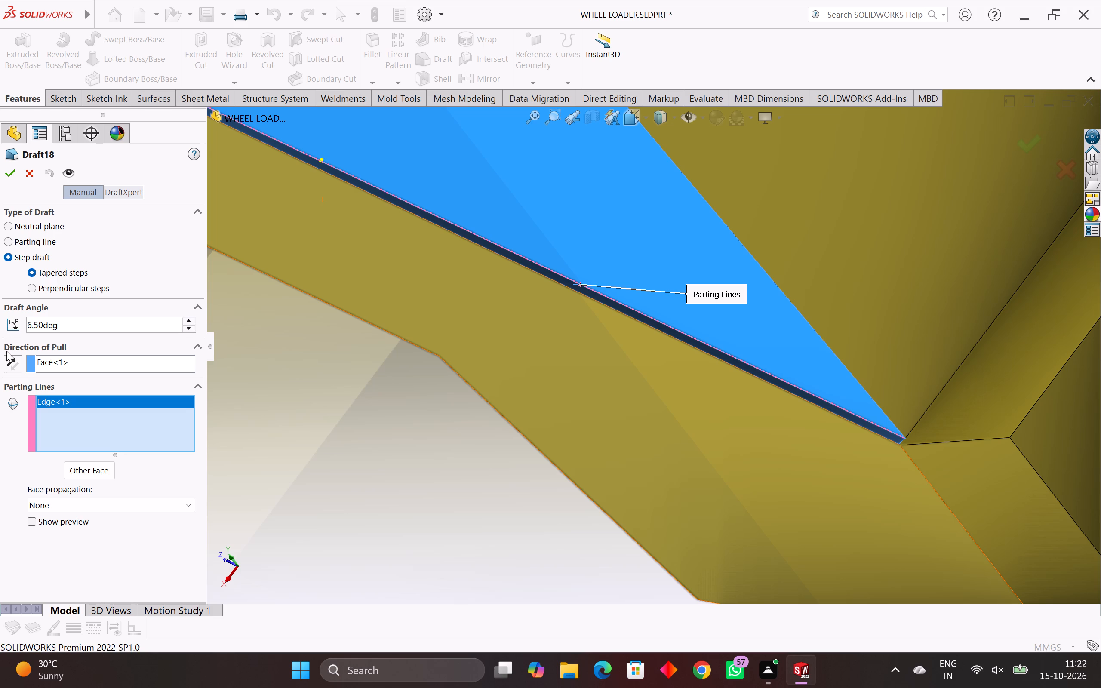
left_click(10, 369)
scroll(298, 409, "down", 8)
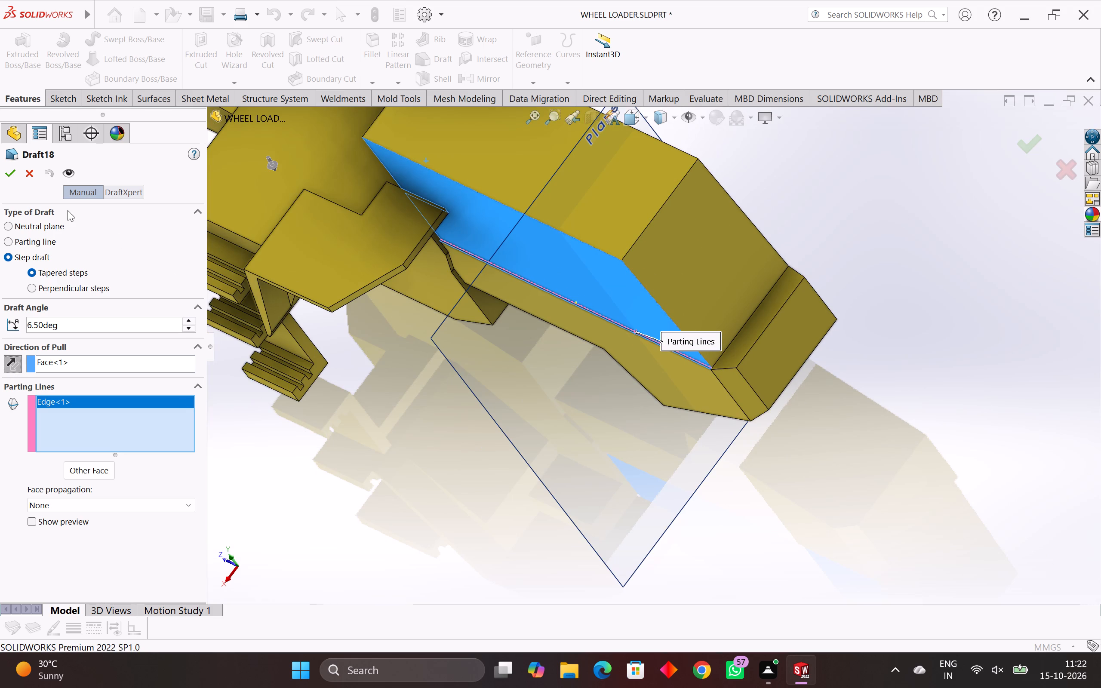
left_click(16, 176)
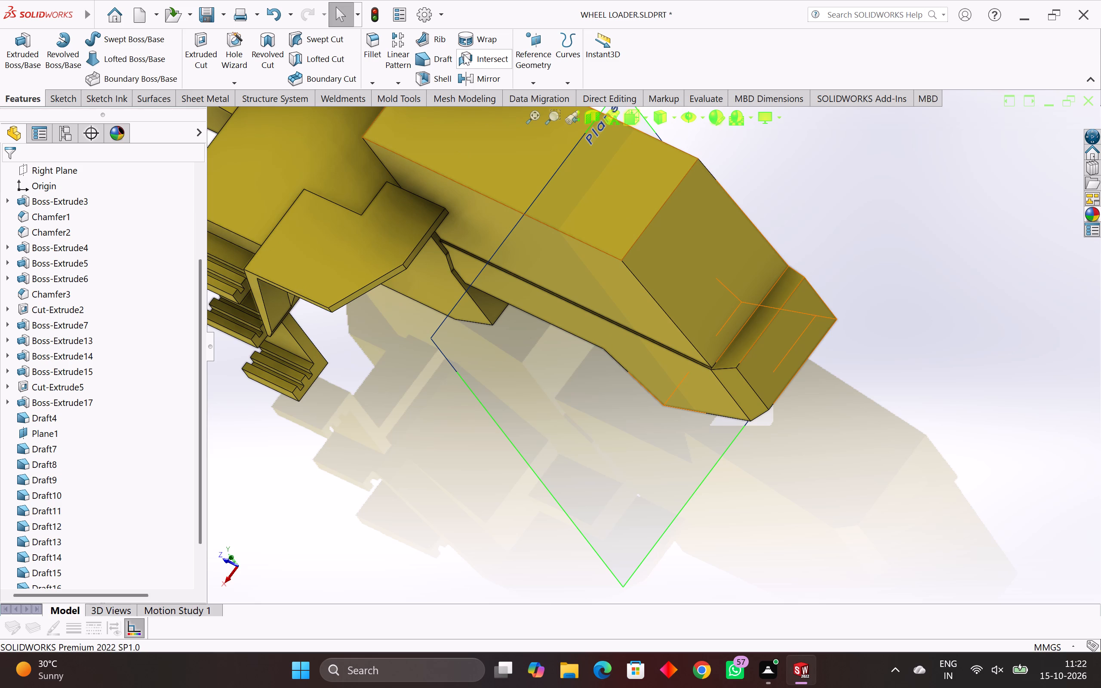
Start another 6.50° tapered step draft with the large side face above the ledge as pull direction instead of the narrow ledge face.
left_click(424, 55)
scroll(637, 369, "up", 8)
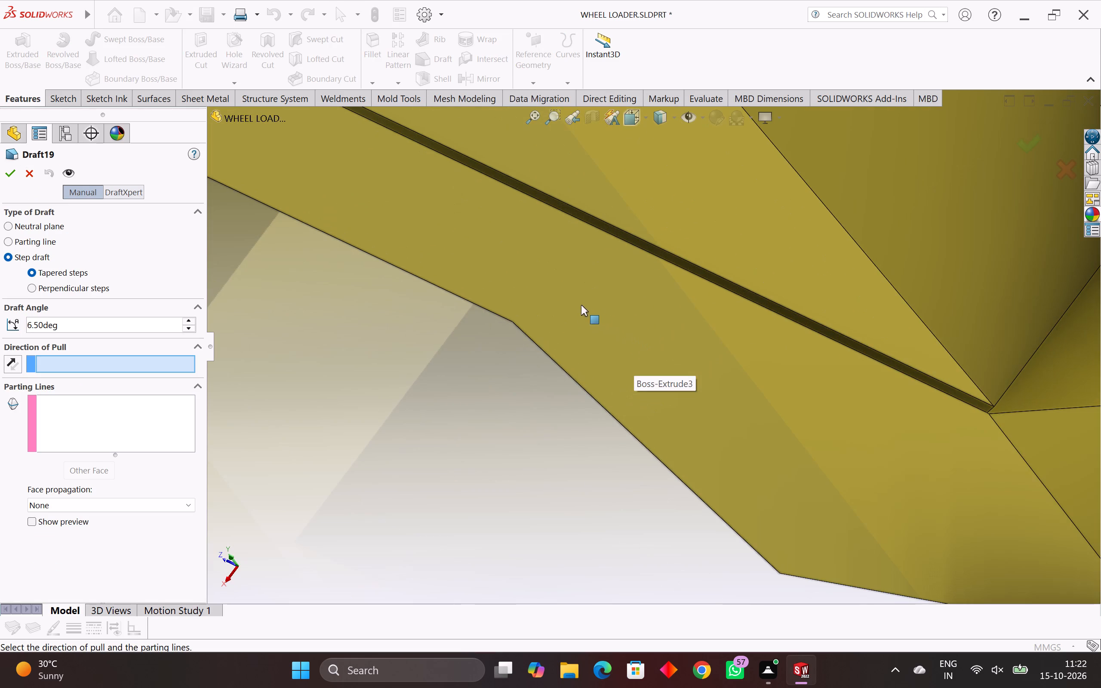
scroll(605, 257, "up", 4)
left_click(626, 226)
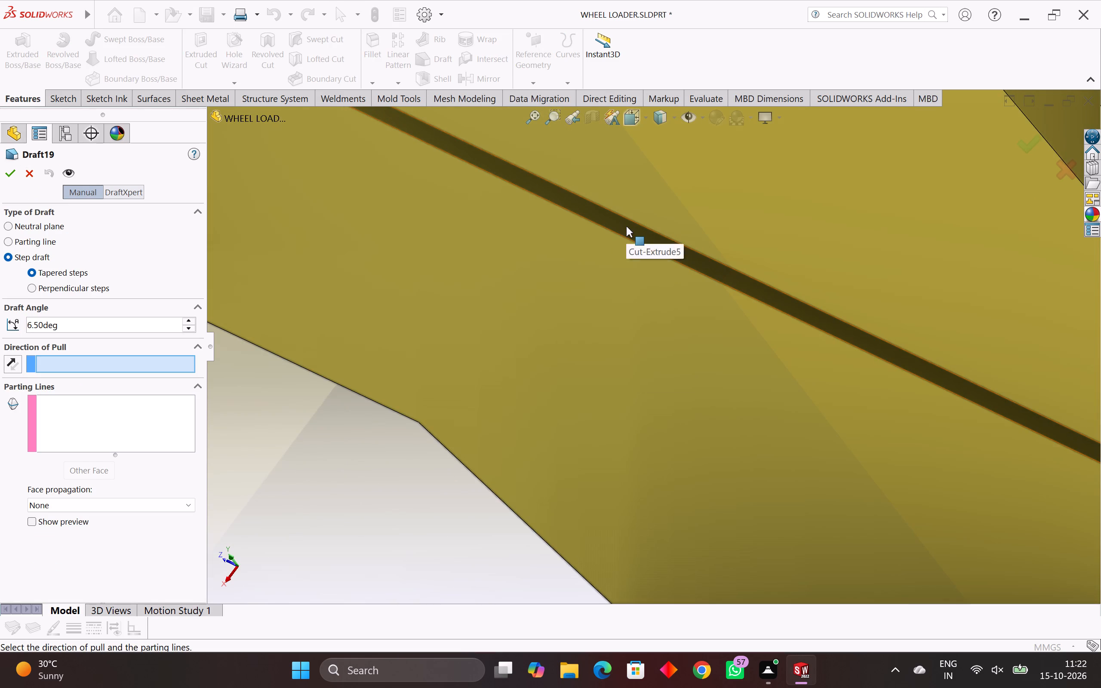
left_click(658, 191)
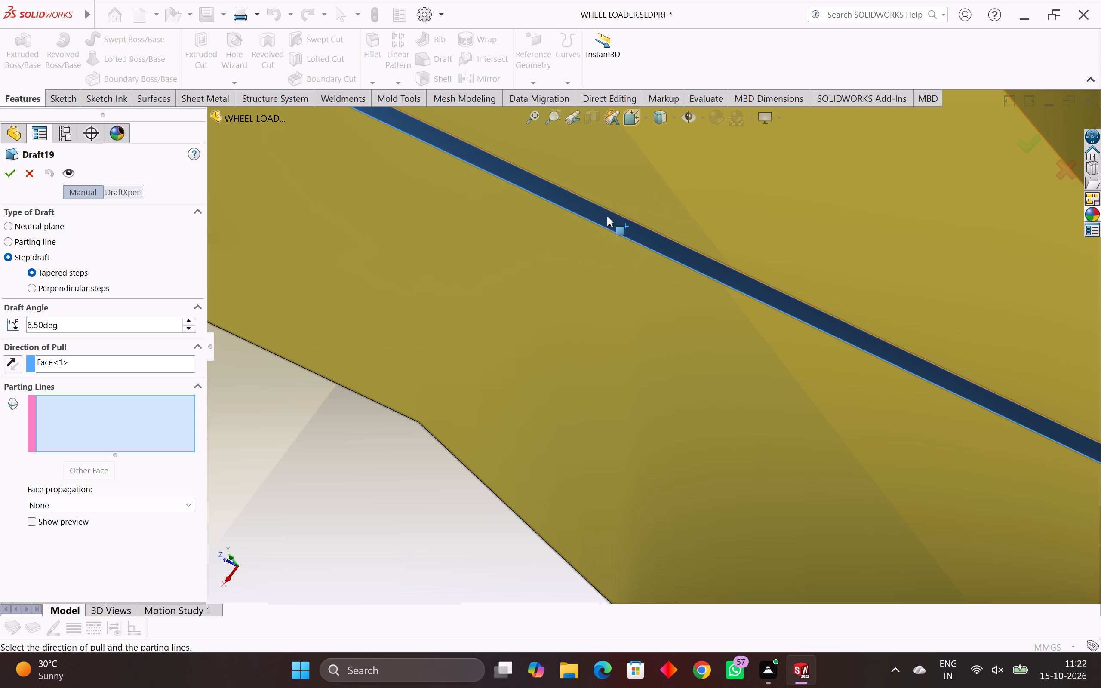
right_click(40, 362)
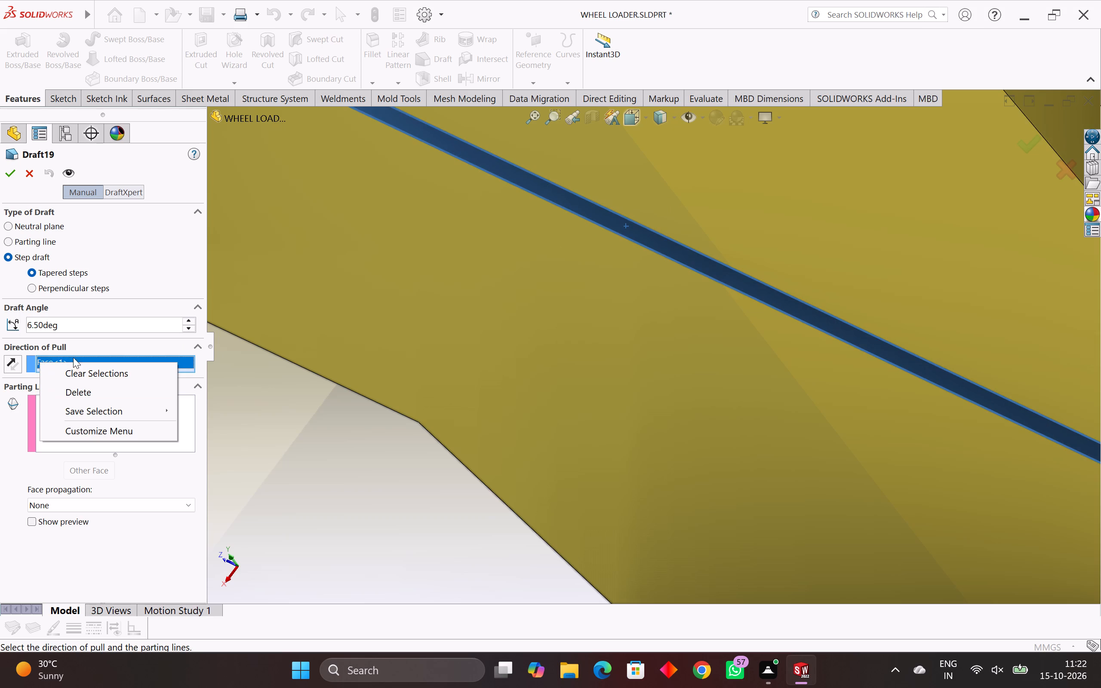
left_click(86, 372)
left_click(645, 192)
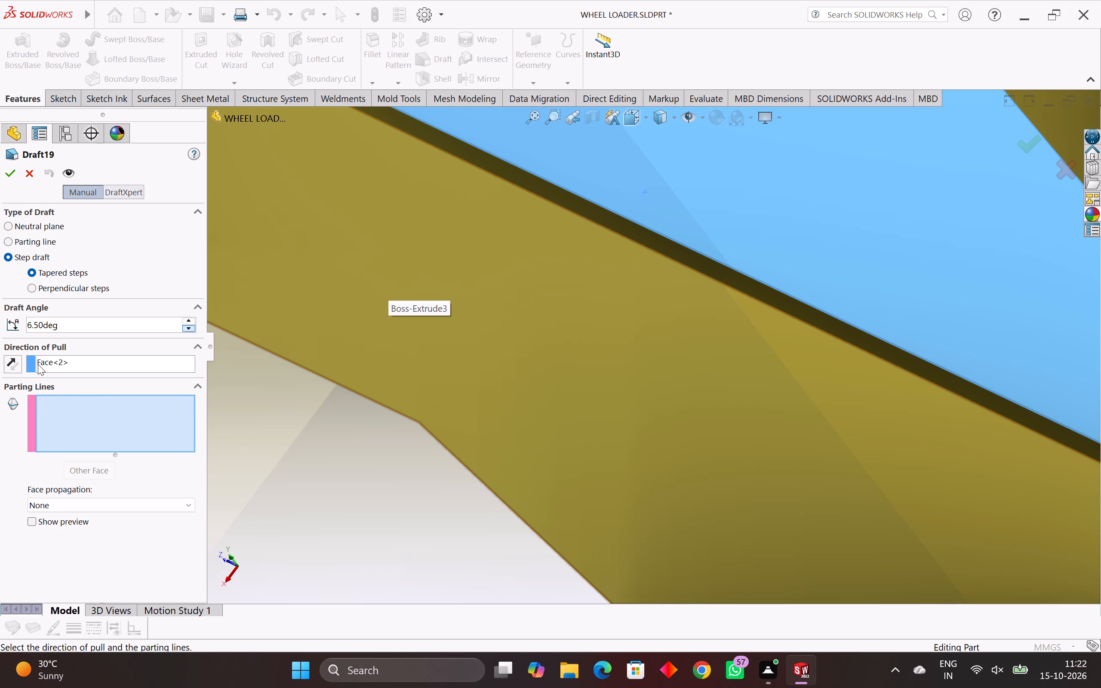
Complete the step draft using the ledge's upper edge as parting line, with preview enabled and the pull direction reversed.
scroll(42, 368, "down", 1)
scroll(120, 355, "down", 5)
scroll(545, 378, "down", 4)
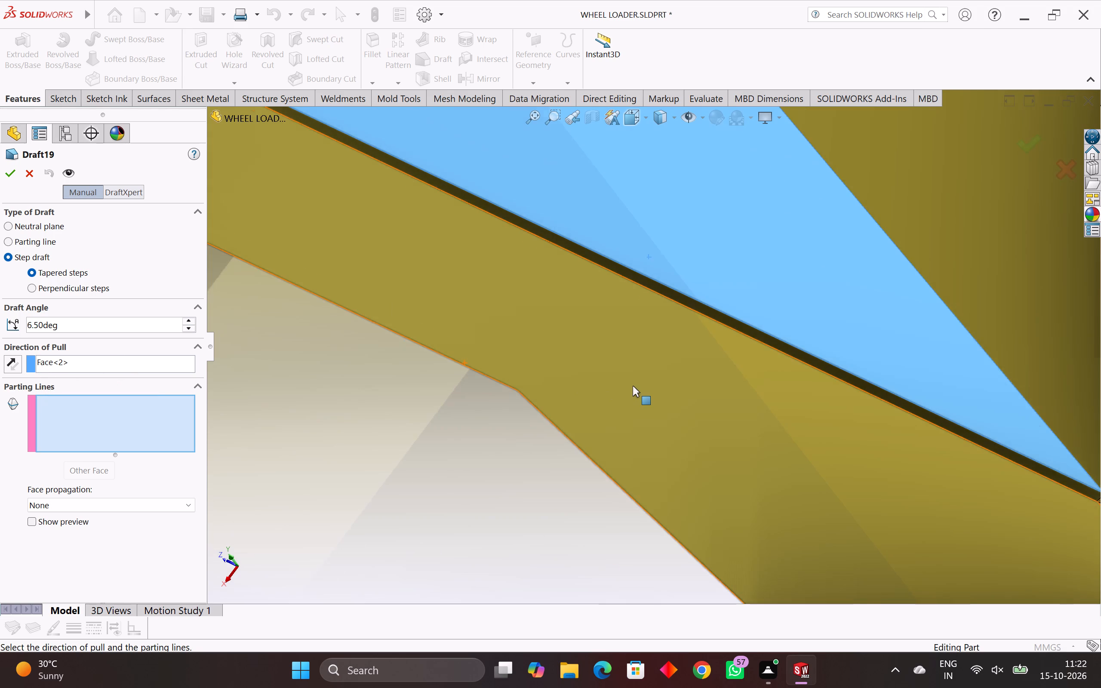
scroll(830, 343, "up", 4)
scroll(809, 394, "up", 4)
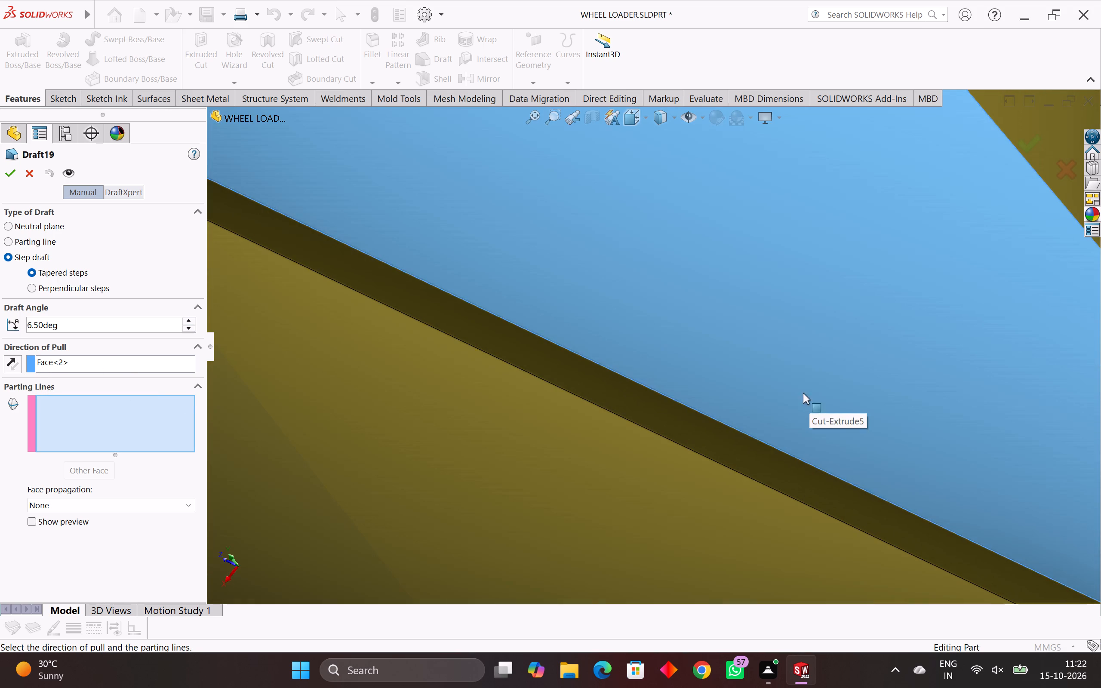
left_click(785, 452)
scroll(785, 452, "down", 4)
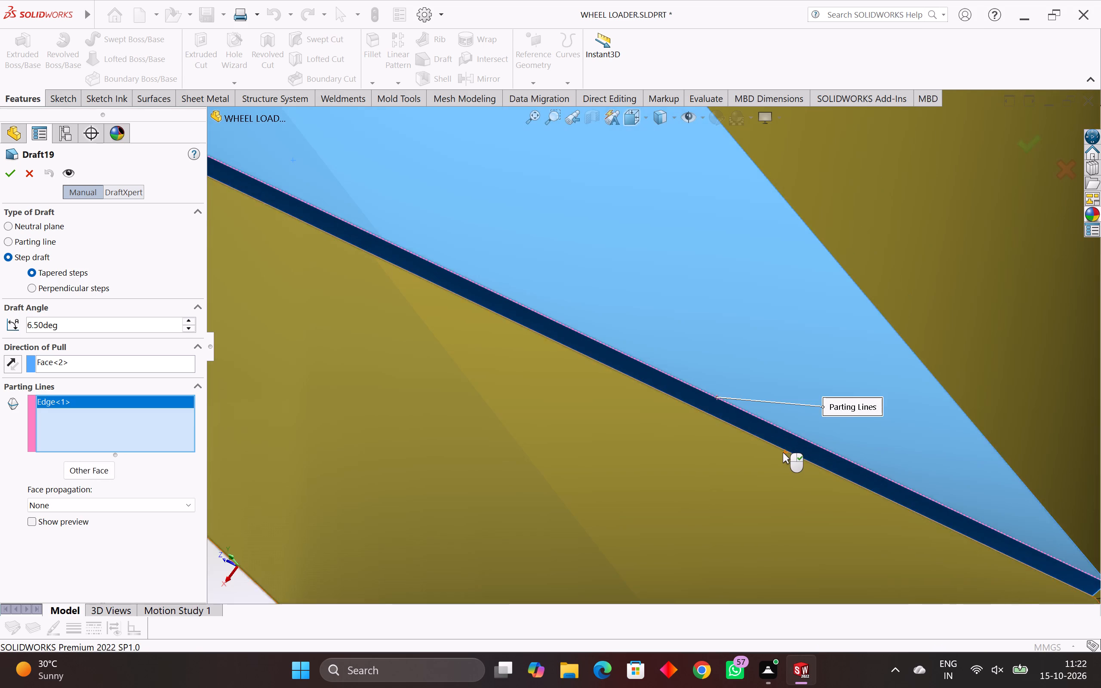
scroll(782, 452, "down", 4)
middle_click_drag(778, 455, 764, 473)
scroll(759, 482, "down", 10)
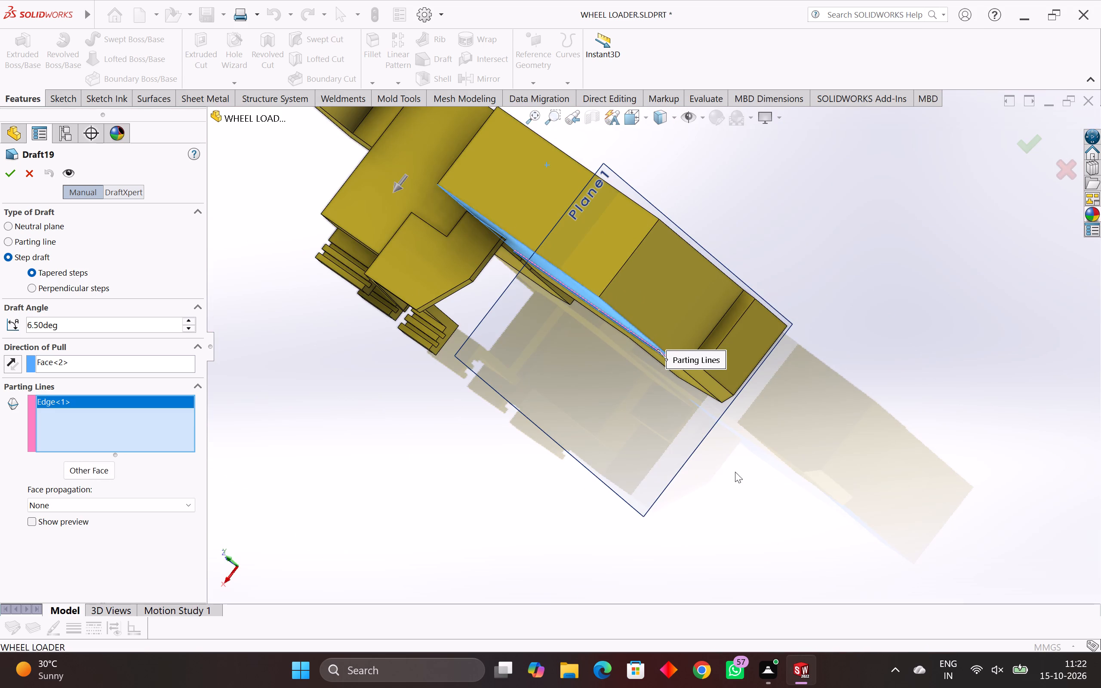
left_click(31, 521)
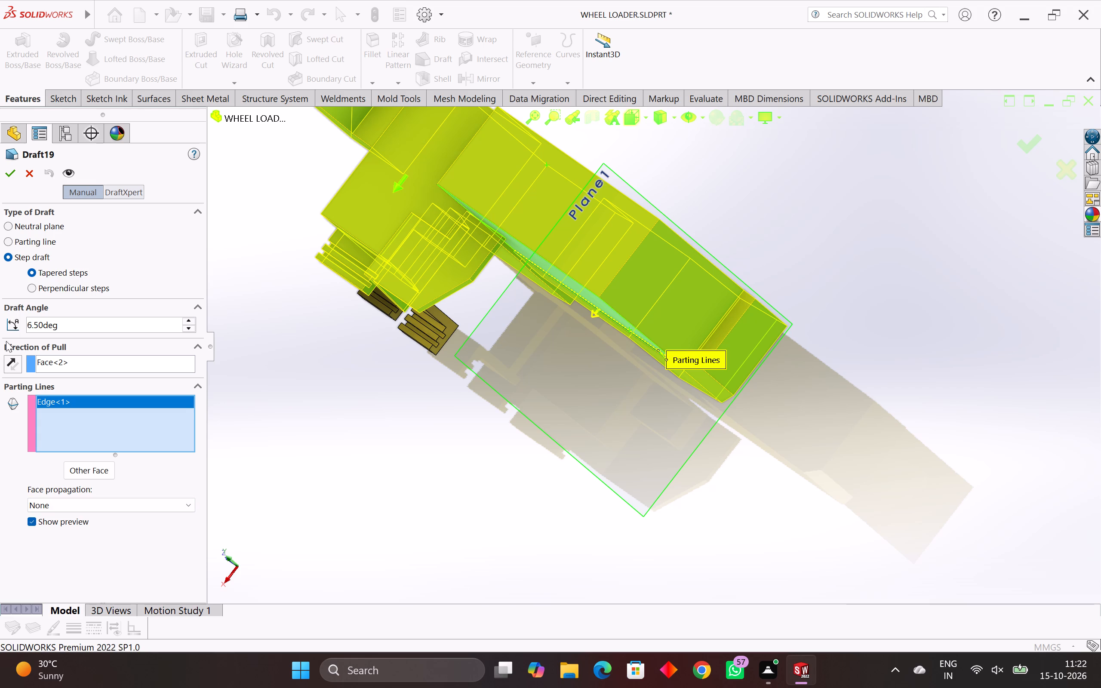
left_click(12, 361)
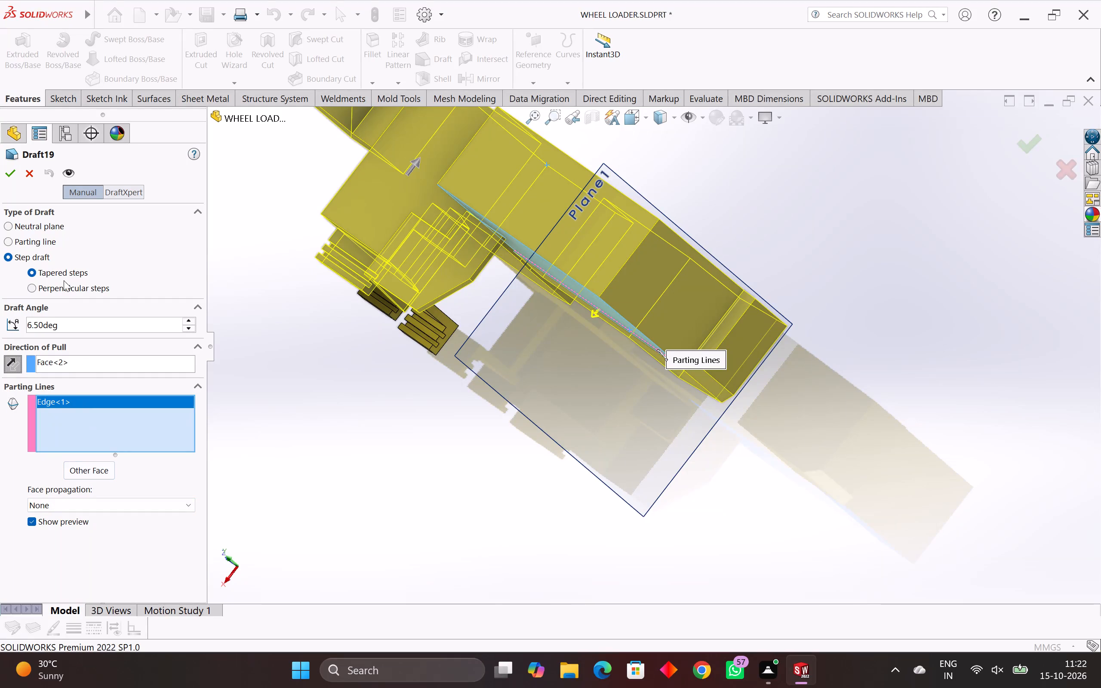
left_click(8, 176)
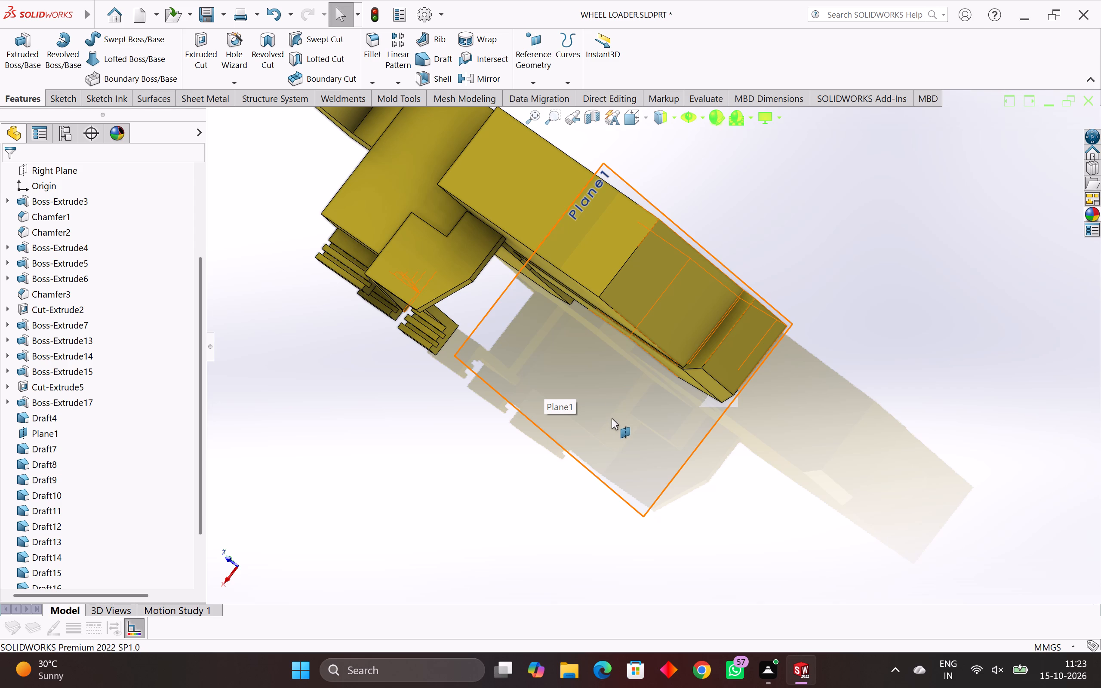
Delete the Draft17 feature from the model.
scroll(592, 410, "down", 1)
middle_click_drag(587, 412, 626, 443)
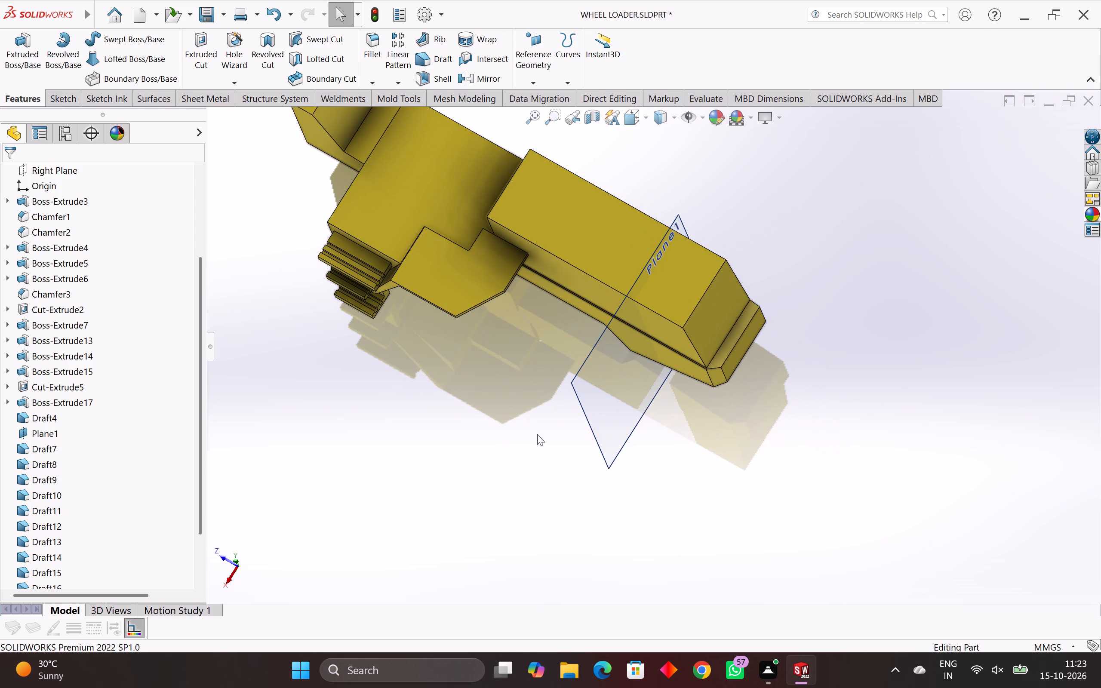
left_click(529, 432)
scroll(114, 499, "down", 3)
scroll(66, 524, "down", 4)
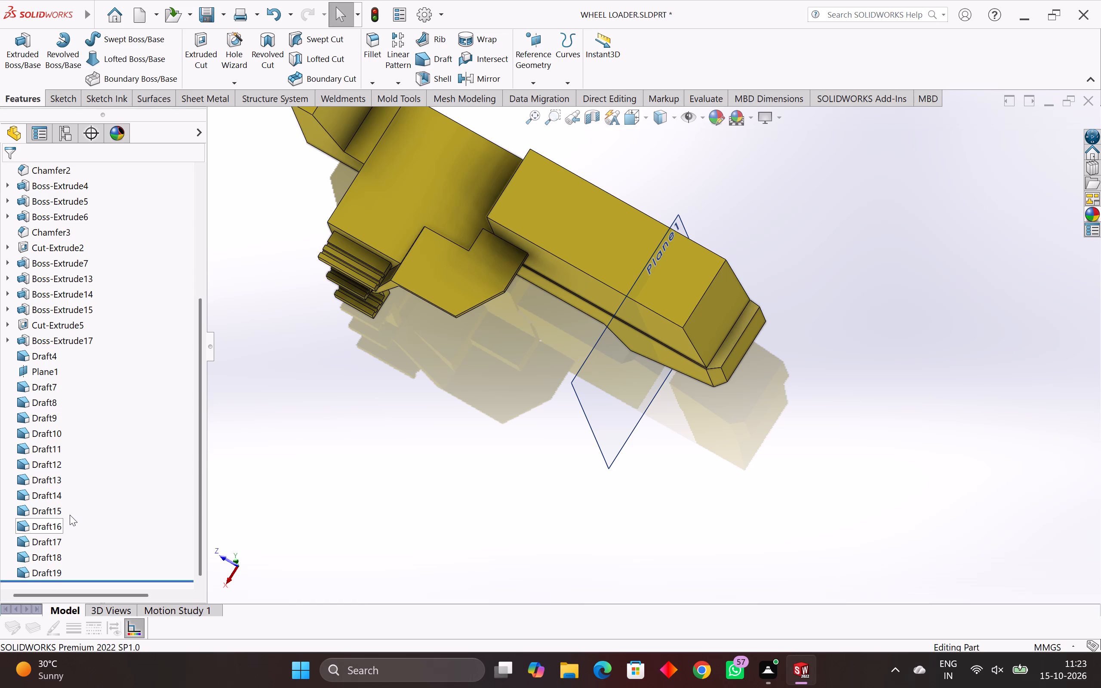
right_click(26, 536)
left_click(66, 453)
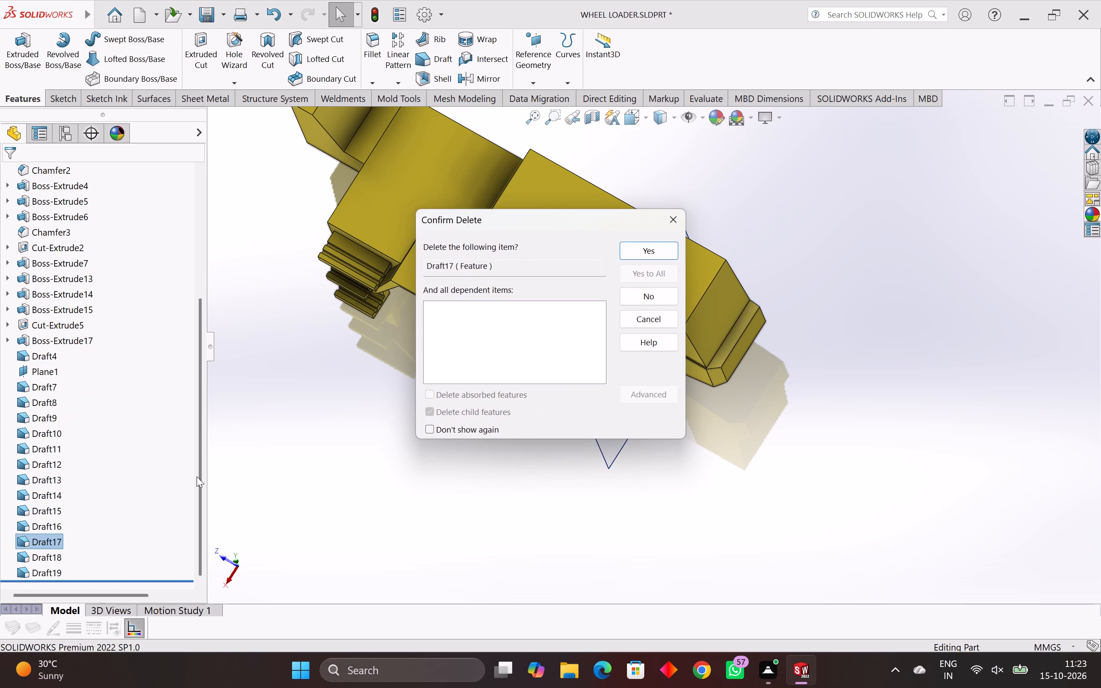
left_click(629, 246)
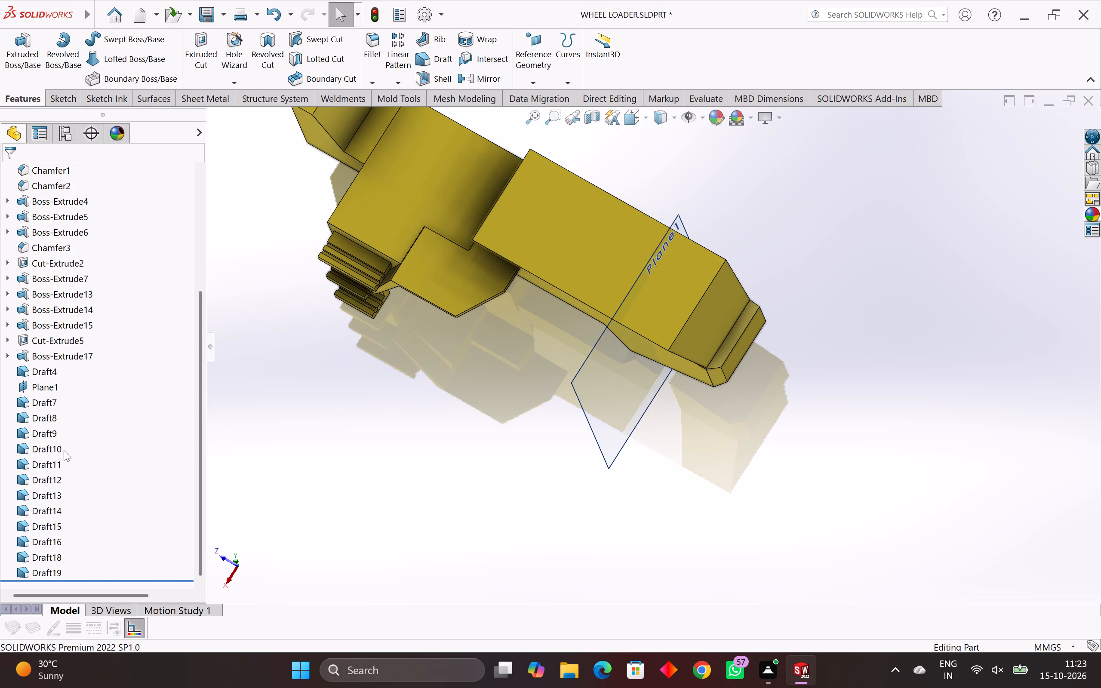
Delete the Draft10 feature from the model.
right_click(41, 452)
right_click(72, 451)
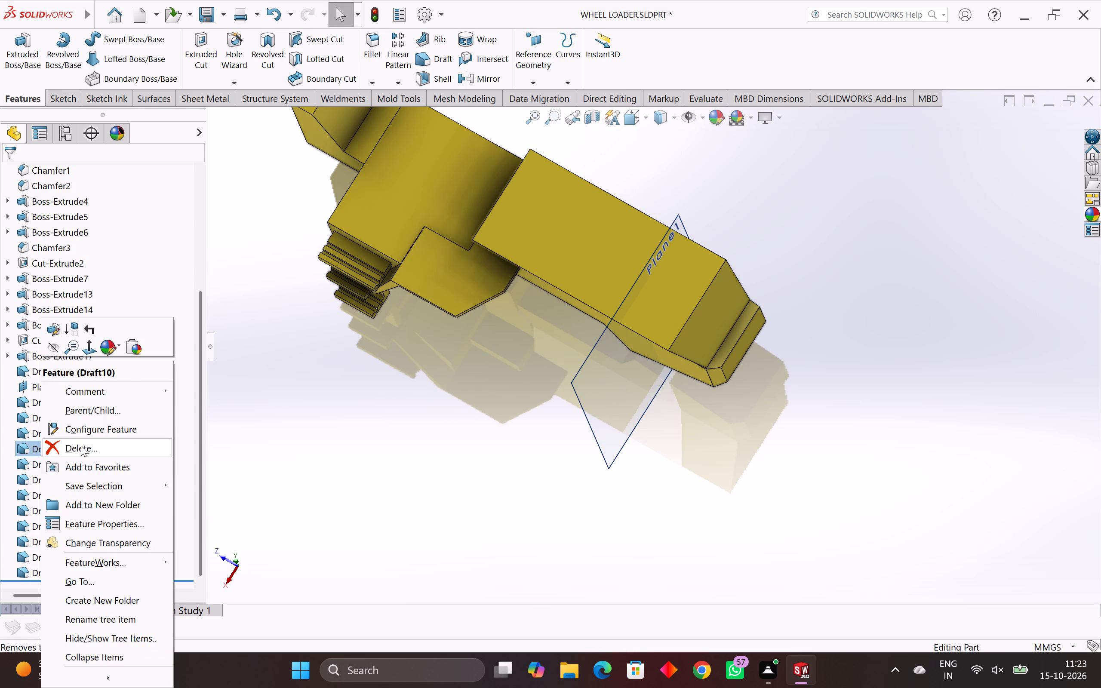
left_click(98, 453)
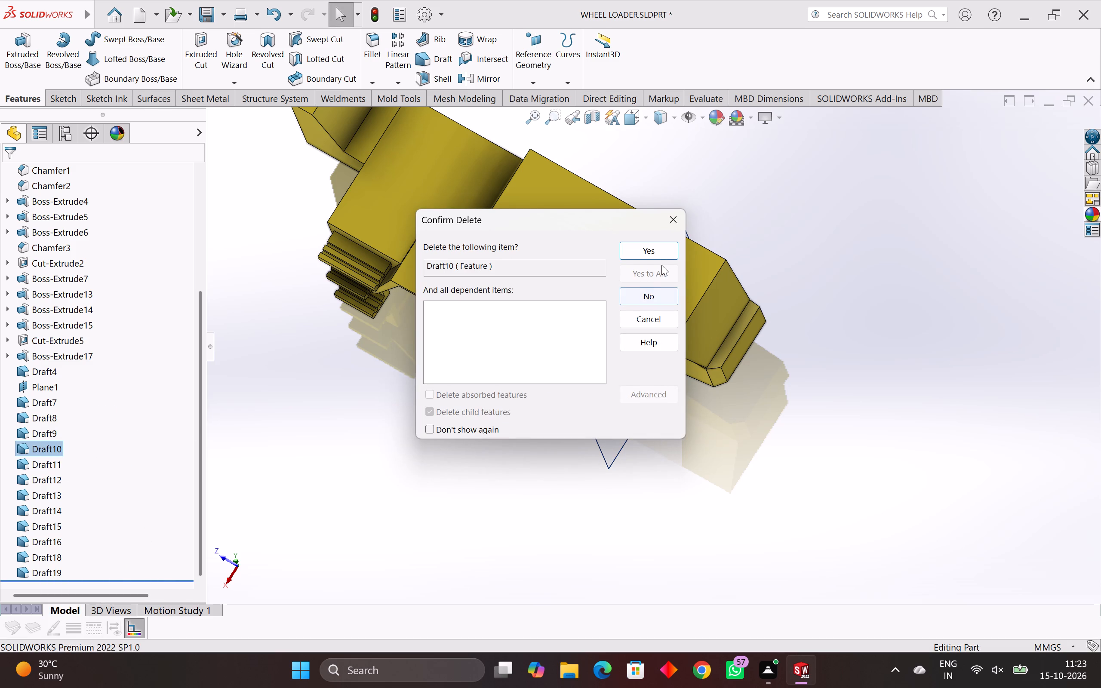
left_click(661, 252)
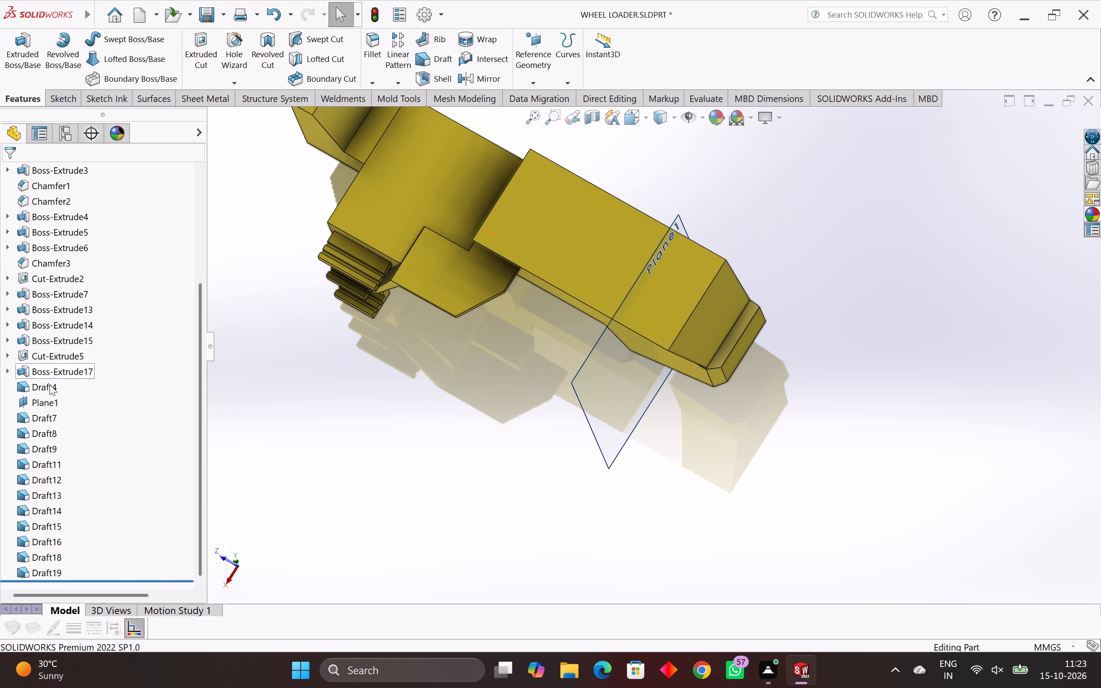
Delete Plane1 together with all remaining draft features after Boss-Extrude17, from Draft4 through Draft19.
left_click(39, 387, "ctrl")
left_click(42, 410, "ctrl")
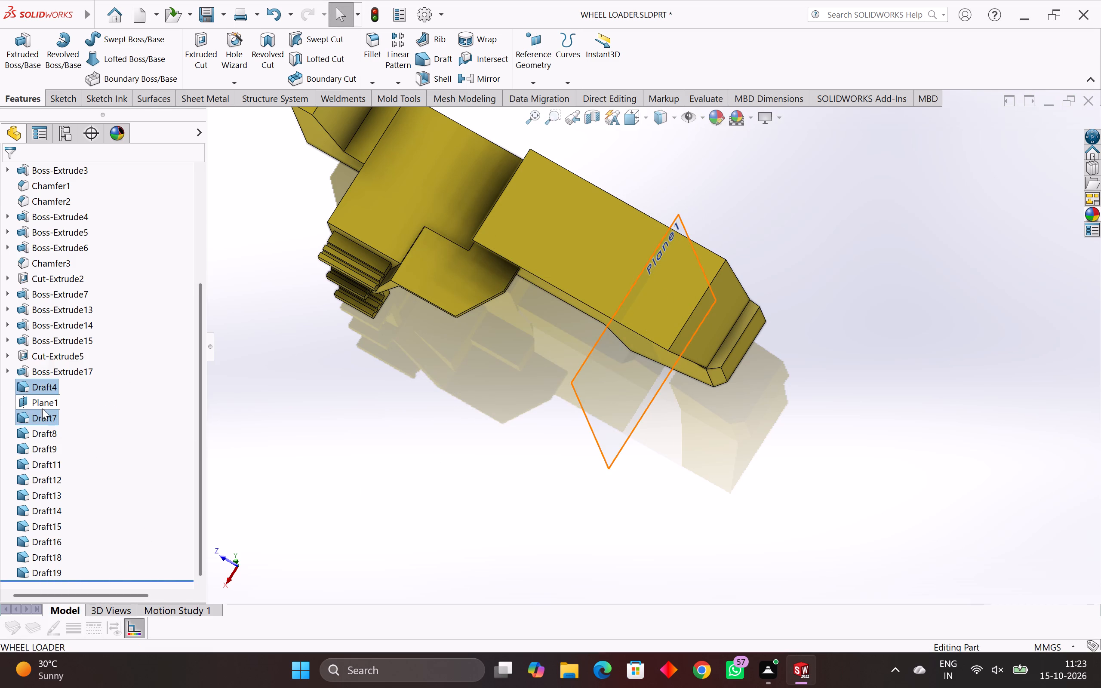
left_click(43, 400, "ctrl")
left_click(46, 439, "ctrl")
left_click(46, 449, "ctrl")
left_click(49, 474, "ctrl")
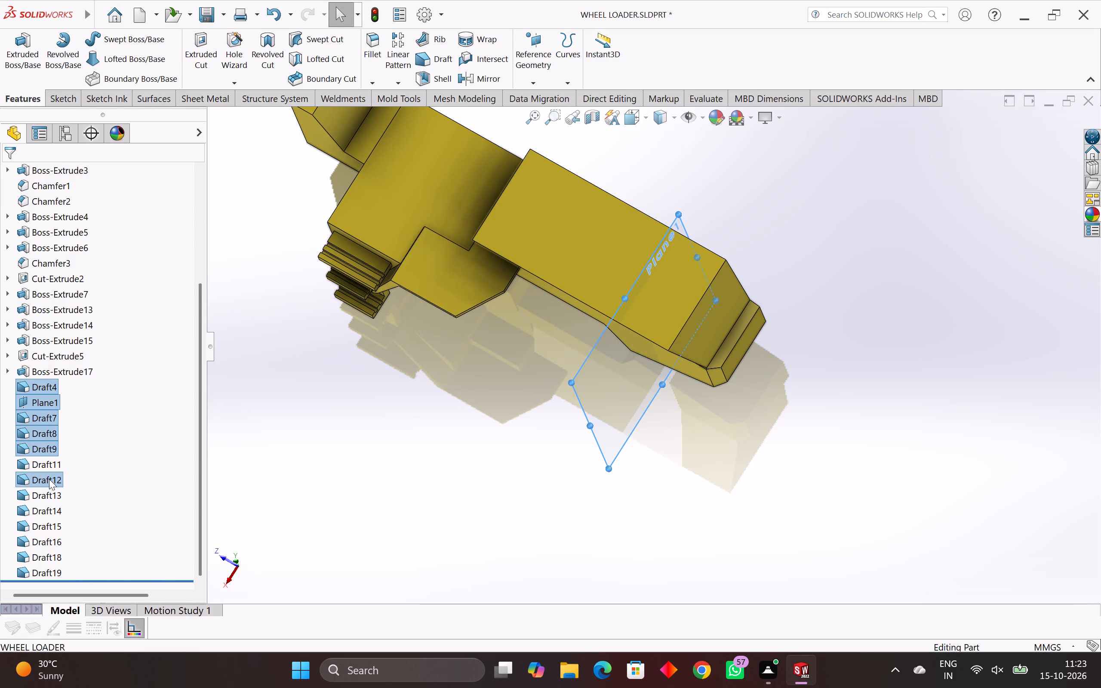
left_click(49, 486, "ctrl")
left_click(52, 501, "ctrl")
left_click(53, 516, "ctrl")
left_click(54, 531, "ctrl")
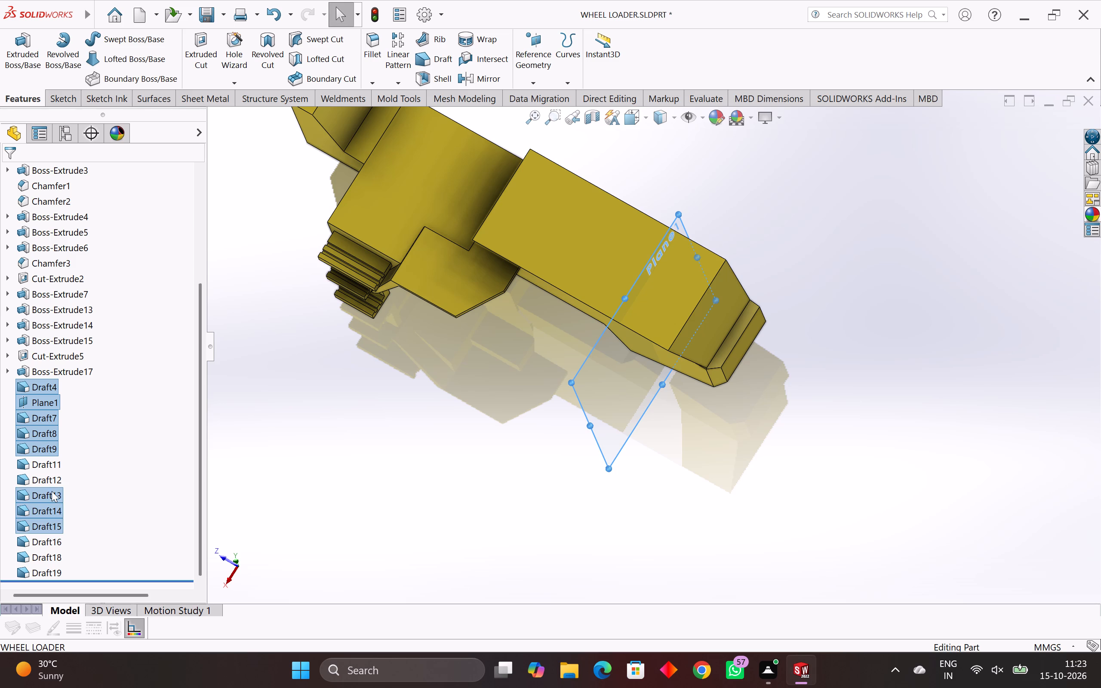
left_click(51, 479, "ctrl")
left_click(49, 464, "ctrl")
scroll(70, 514, "down", 3, "ctrl")
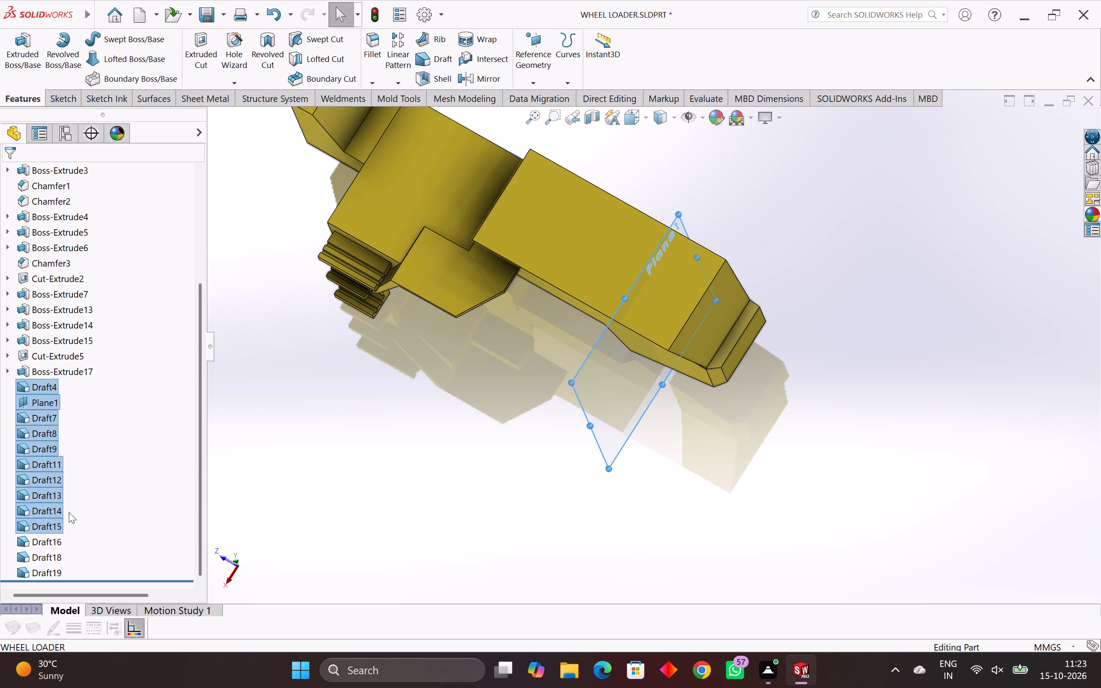
scroll(69, 512, "down", 3, "ctrl")
left_click(50, 541, "ctrl")
left_click(49, 560, "ctrl")
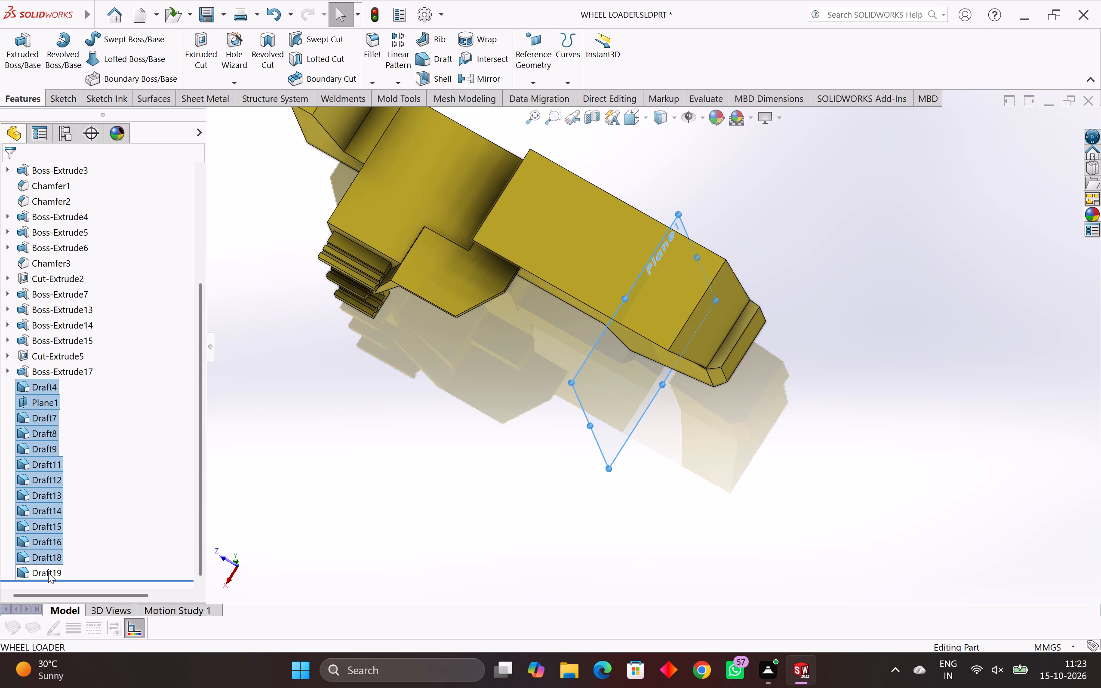
left_click(47, 578, "ctrl")
right_click(345, 420)
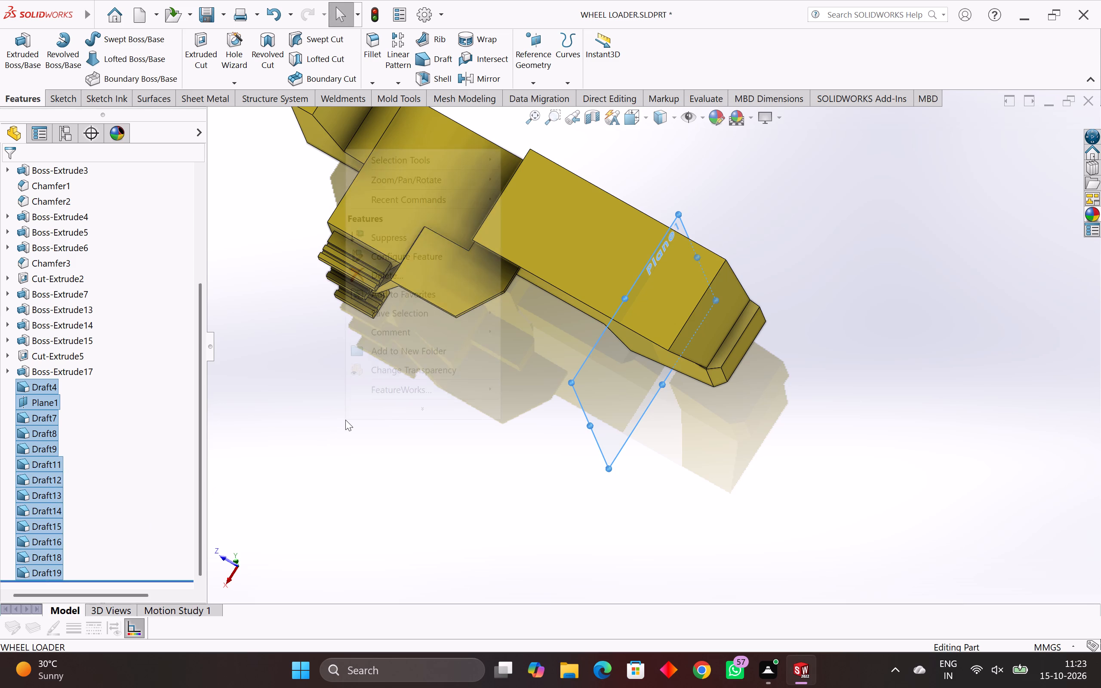
left_click(392, 273)
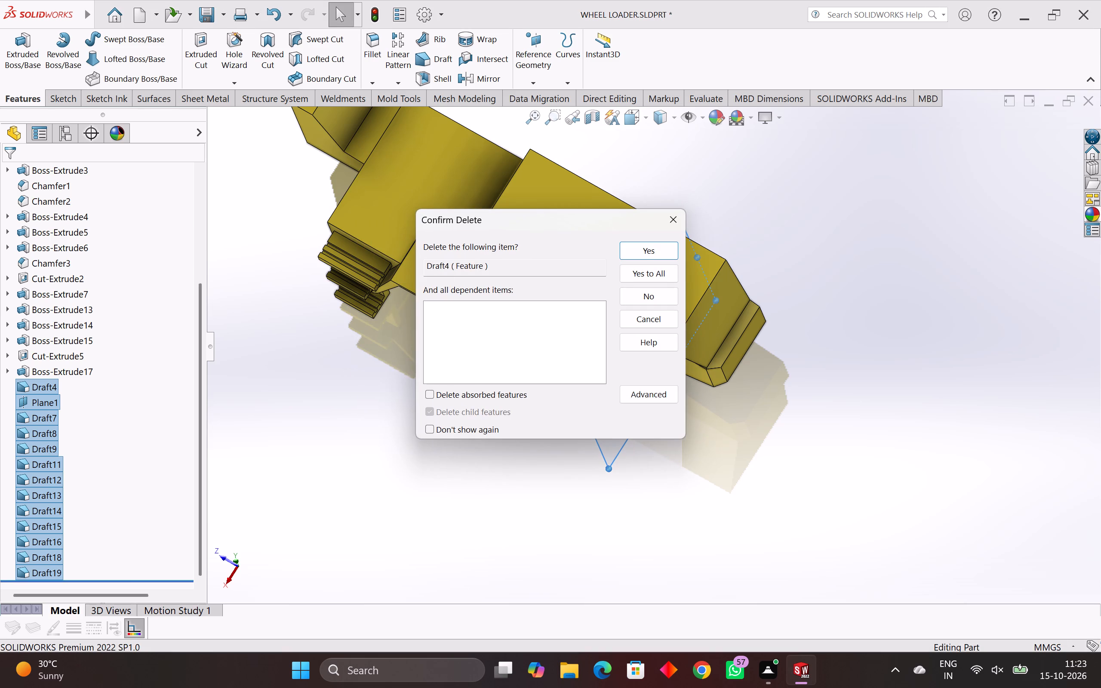
left_click(644, 255)
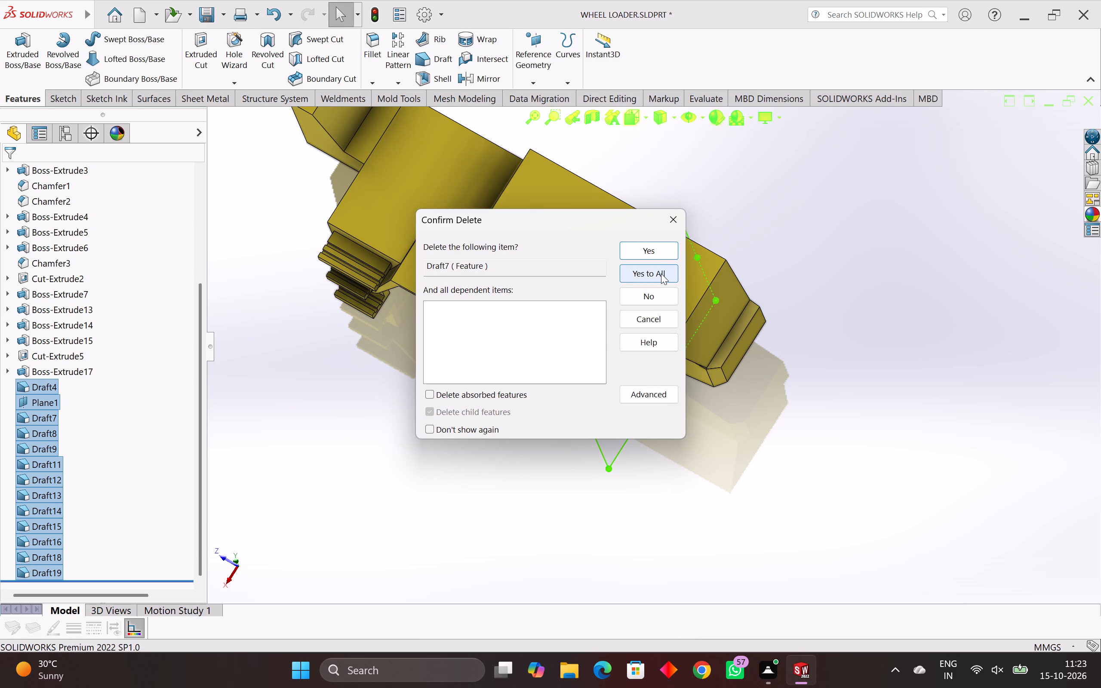
left_click(661, 273)
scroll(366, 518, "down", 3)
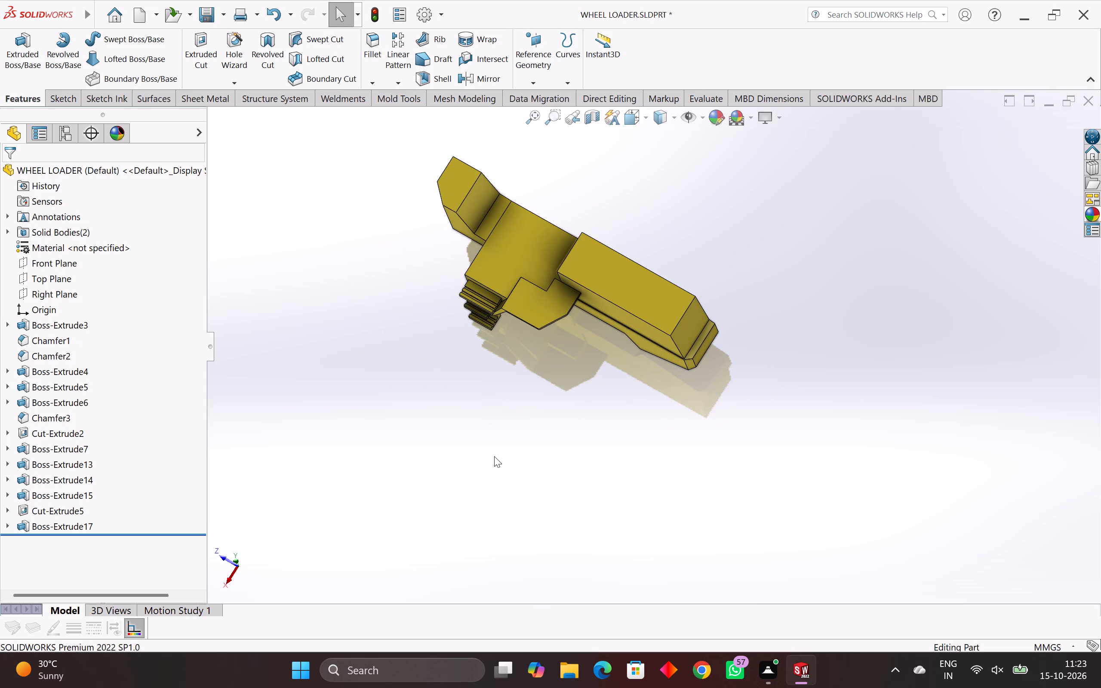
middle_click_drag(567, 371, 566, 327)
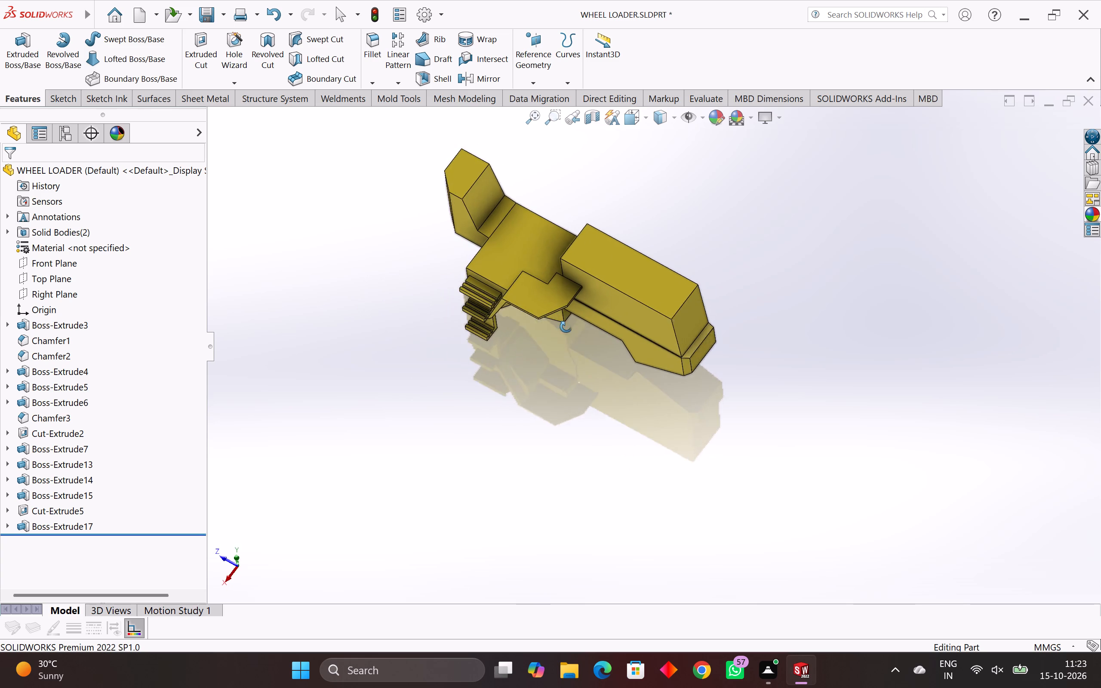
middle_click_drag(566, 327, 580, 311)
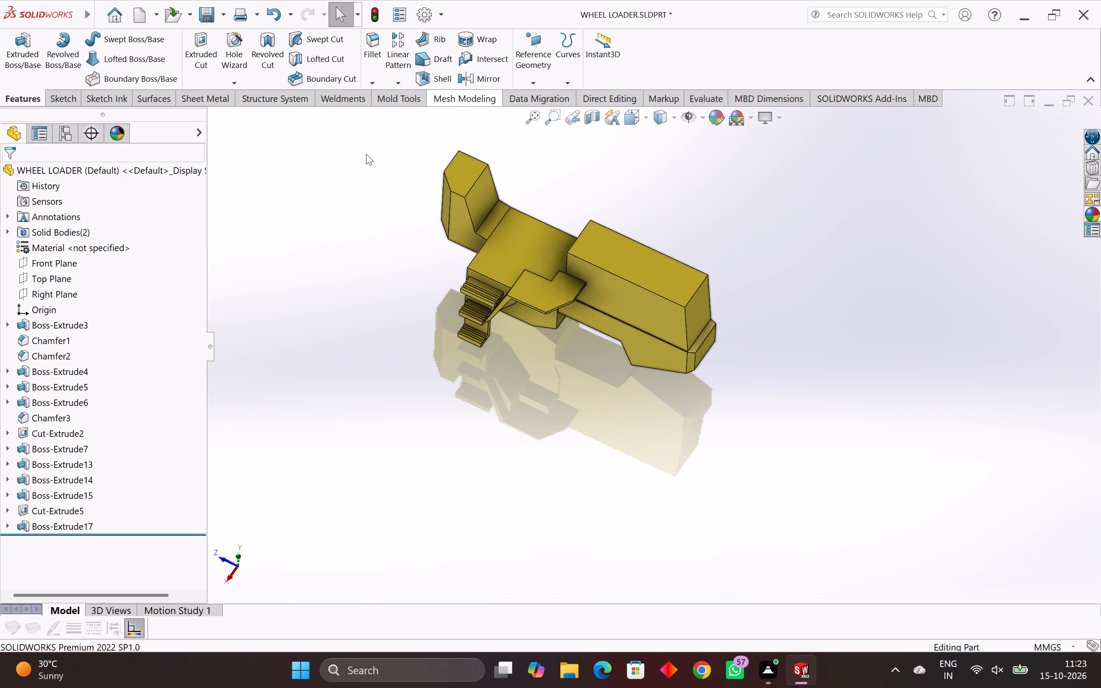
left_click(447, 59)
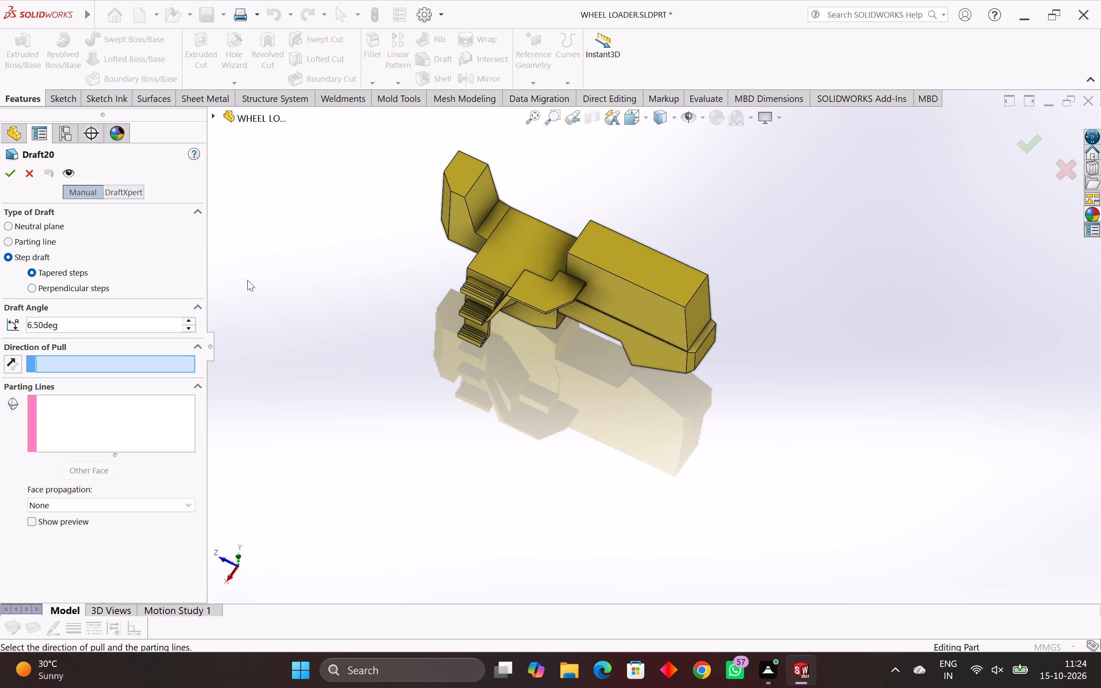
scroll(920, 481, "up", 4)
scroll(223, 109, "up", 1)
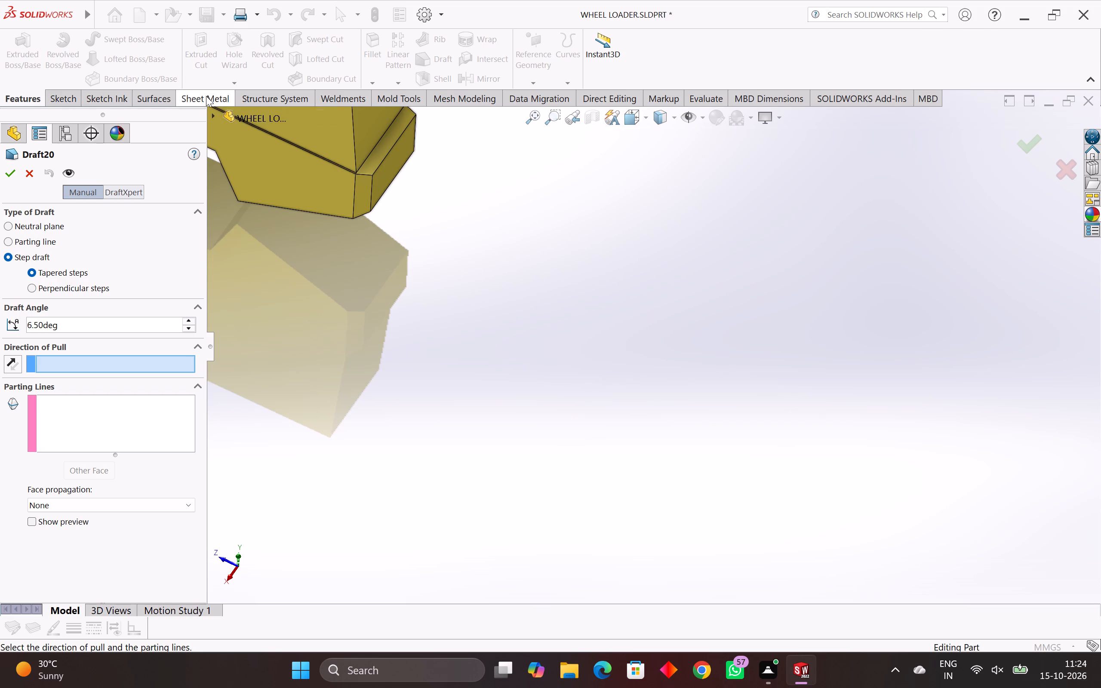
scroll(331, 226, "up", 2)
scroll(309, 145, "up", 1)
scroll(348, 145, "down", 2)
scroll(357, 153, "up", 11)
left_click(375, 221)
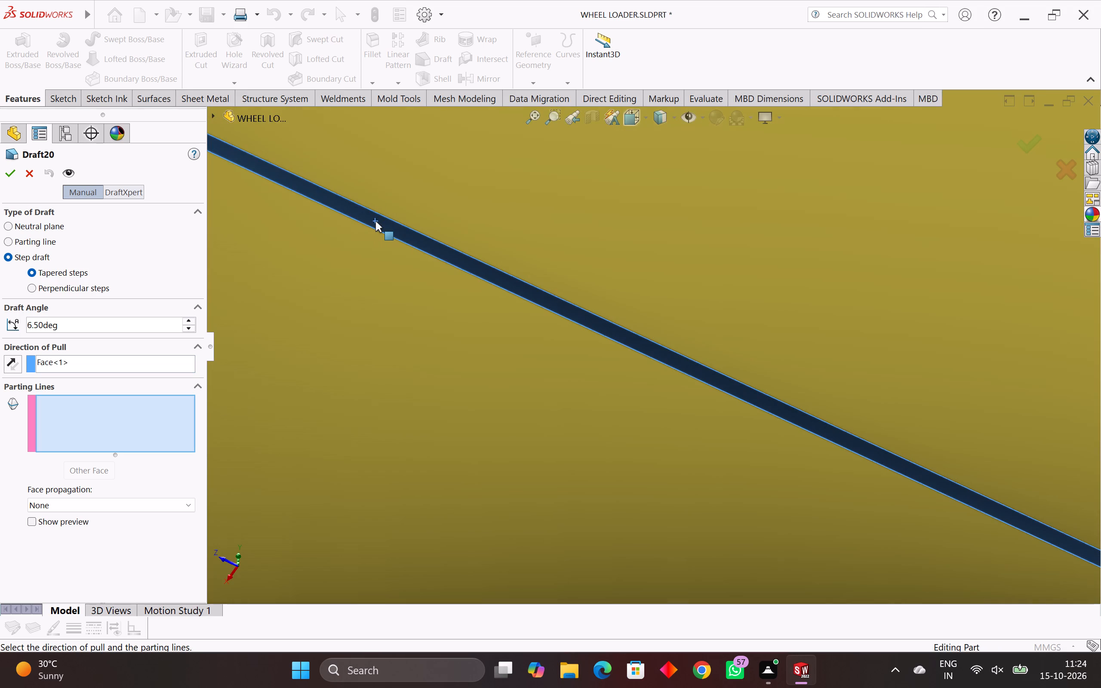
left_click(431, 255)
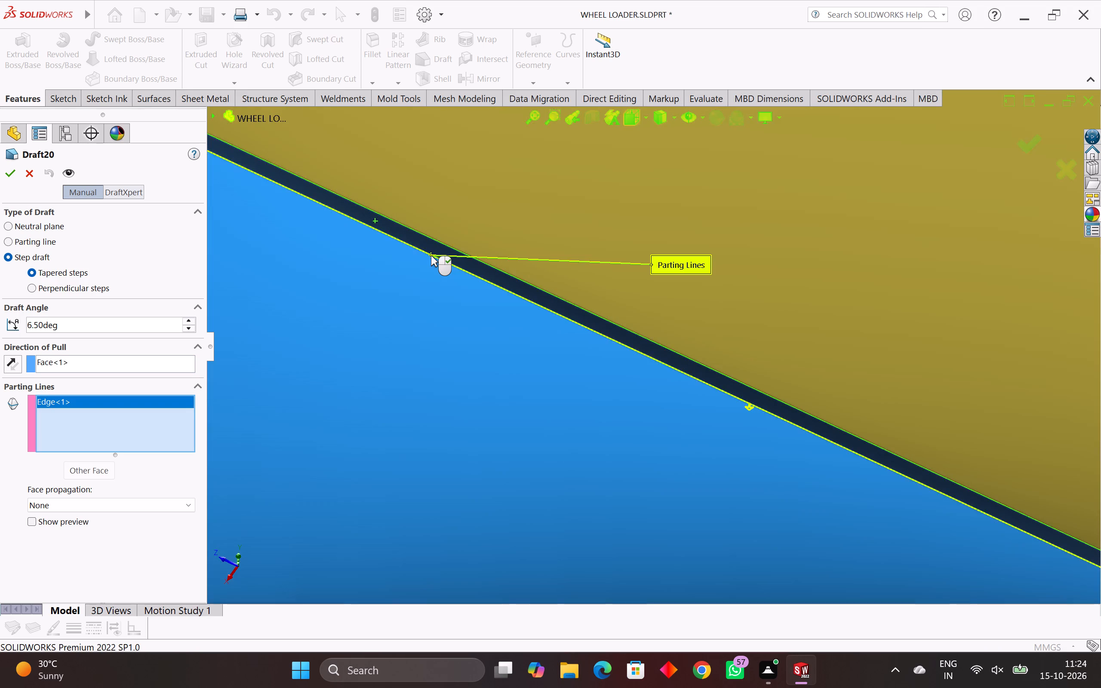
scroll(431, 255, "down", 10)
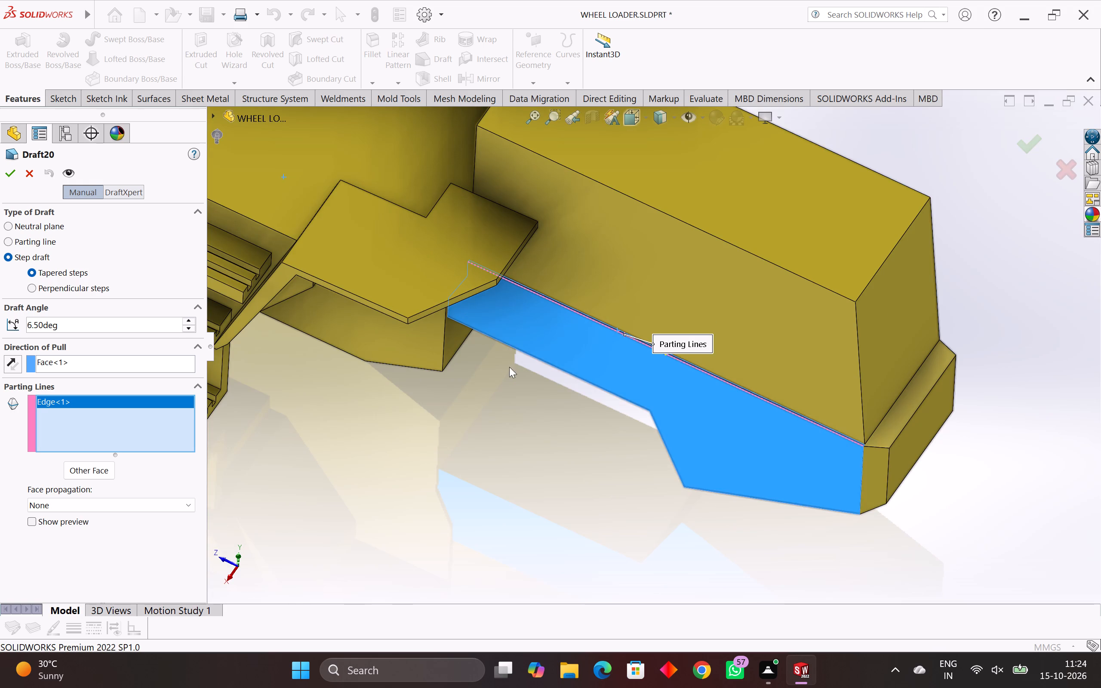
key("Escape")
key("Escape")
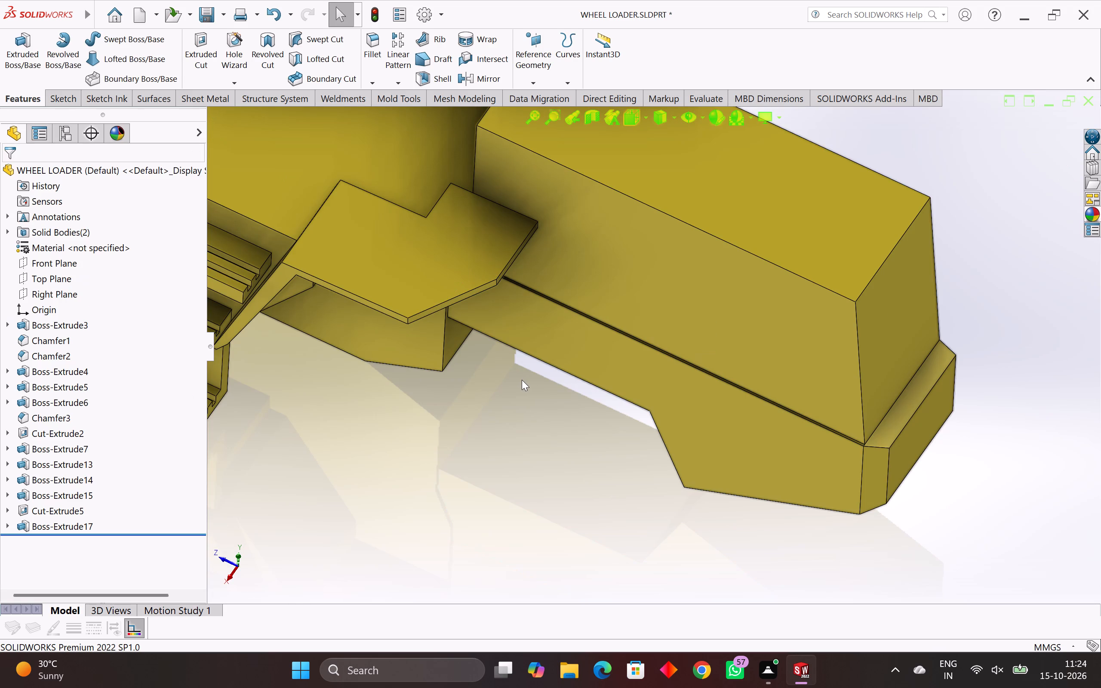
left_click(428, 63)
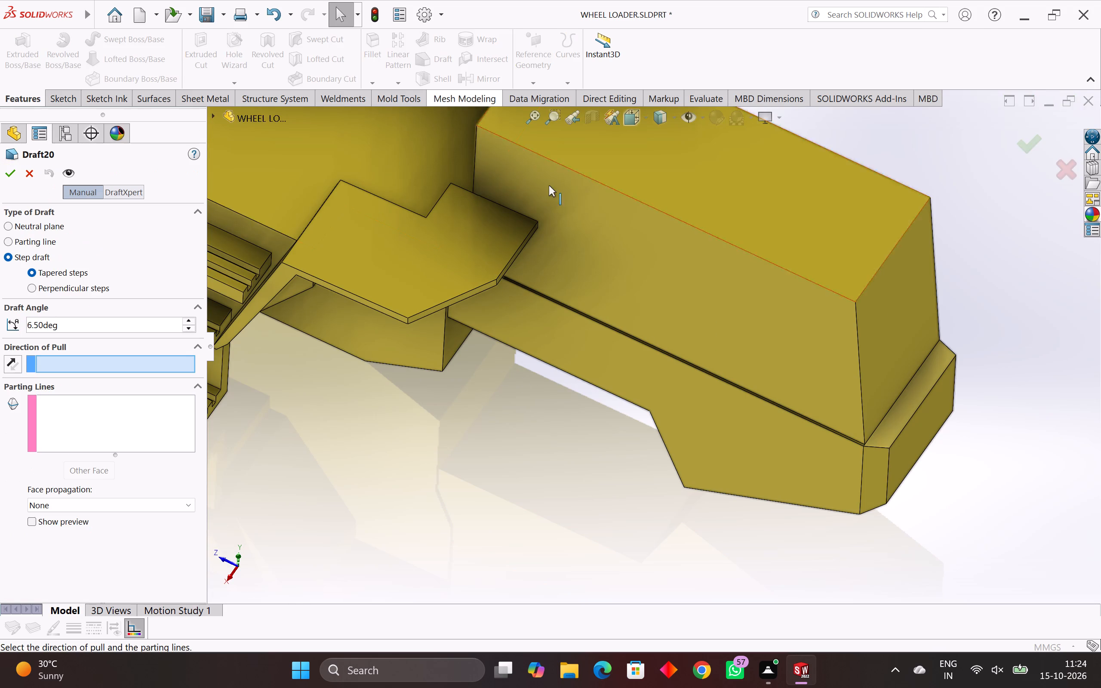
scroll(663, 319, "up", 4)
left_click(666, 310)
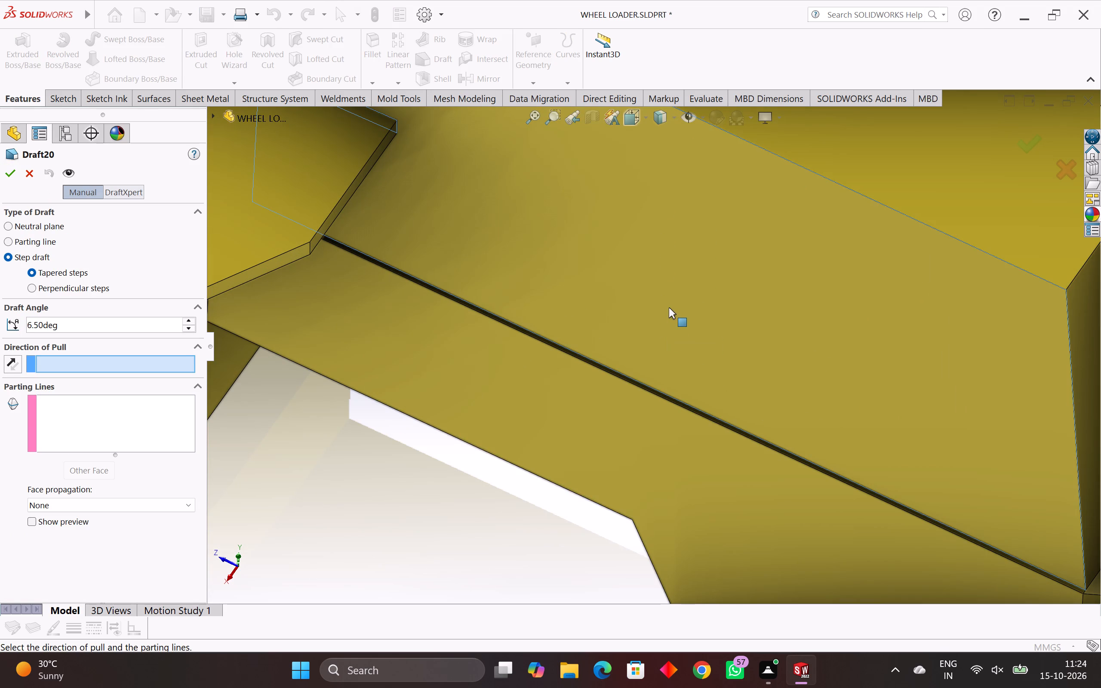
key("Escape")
Create a 6.50° tapered step draft with the ledge's upper edge as parting line and the narrow ledge face as pull direction.
scroll(603, 317, "up", 4)
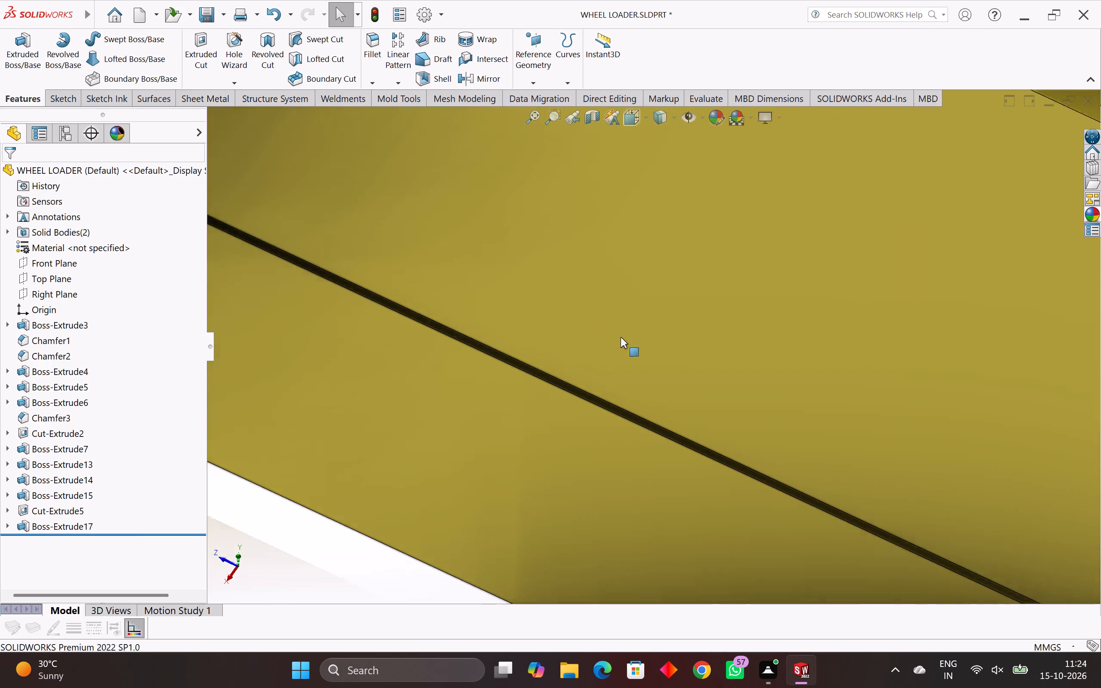
scroll(621, 337, "up", 2)
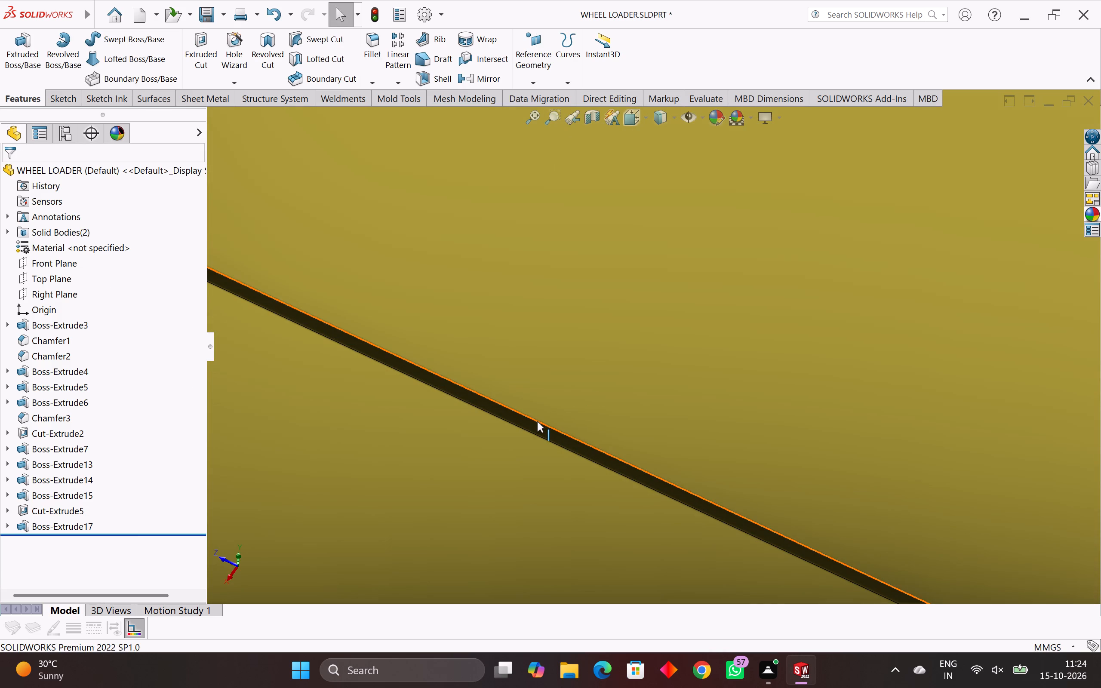
left_click(537, 421)
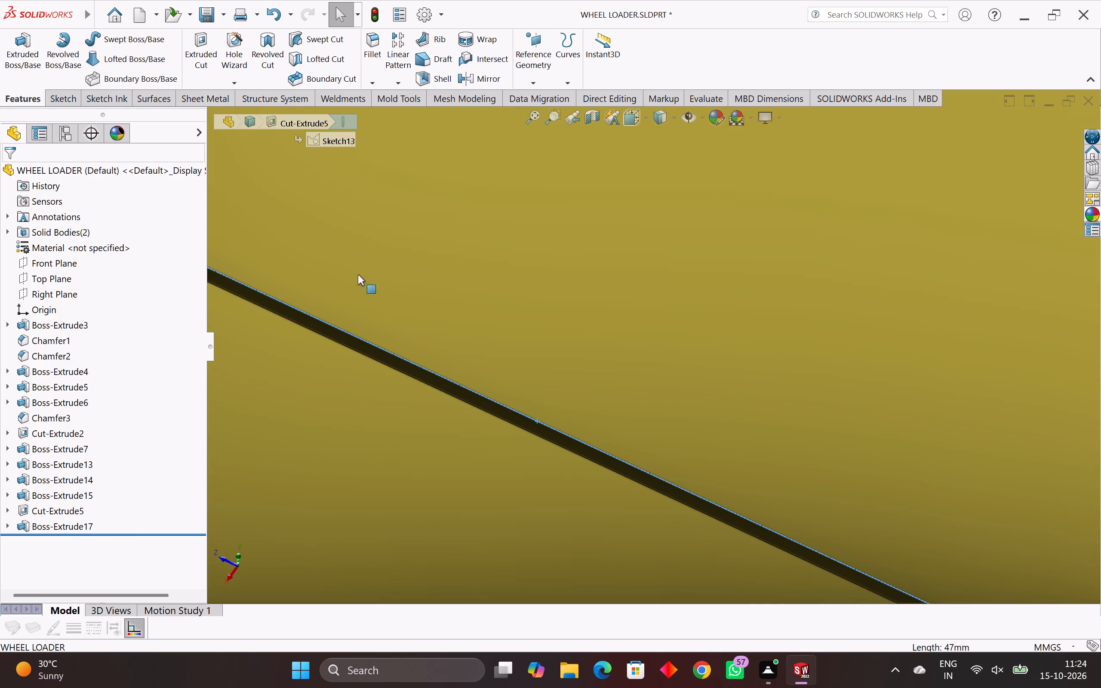
left_click(434, 62)
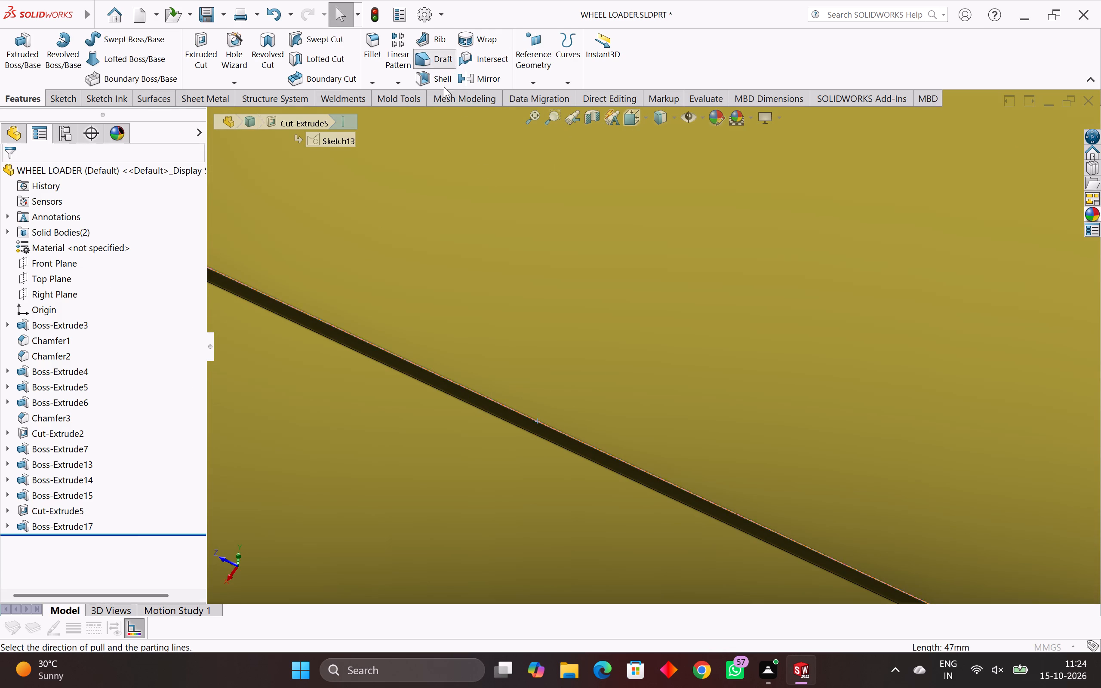
scroll(467, 395, "up", 3)
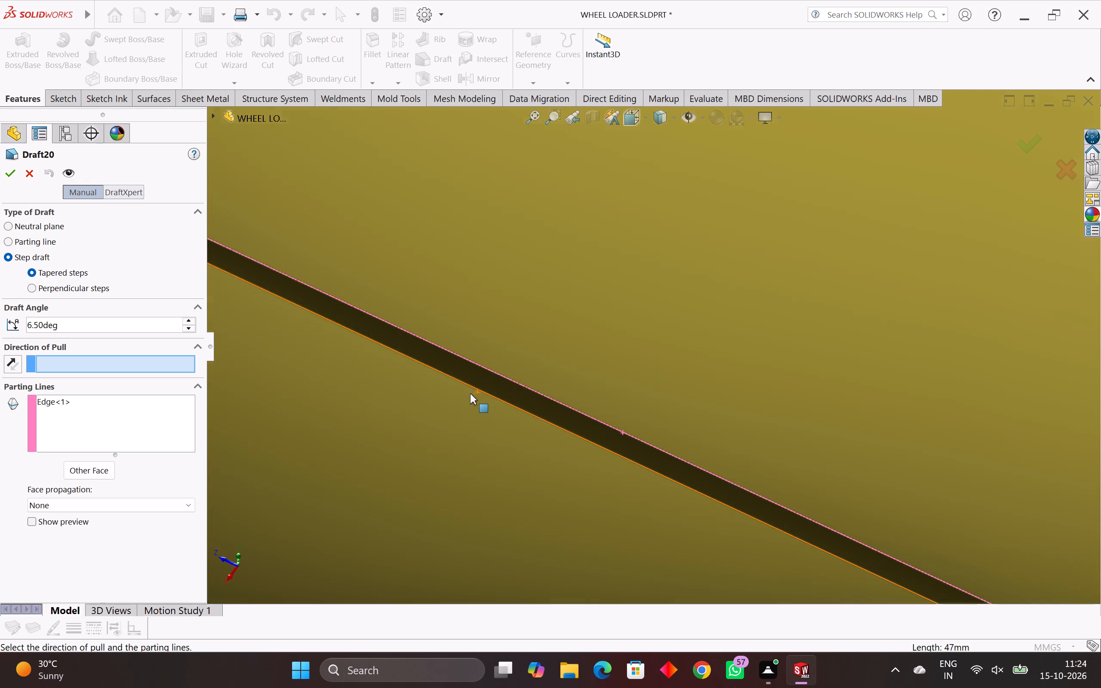
left_click(477, 373)
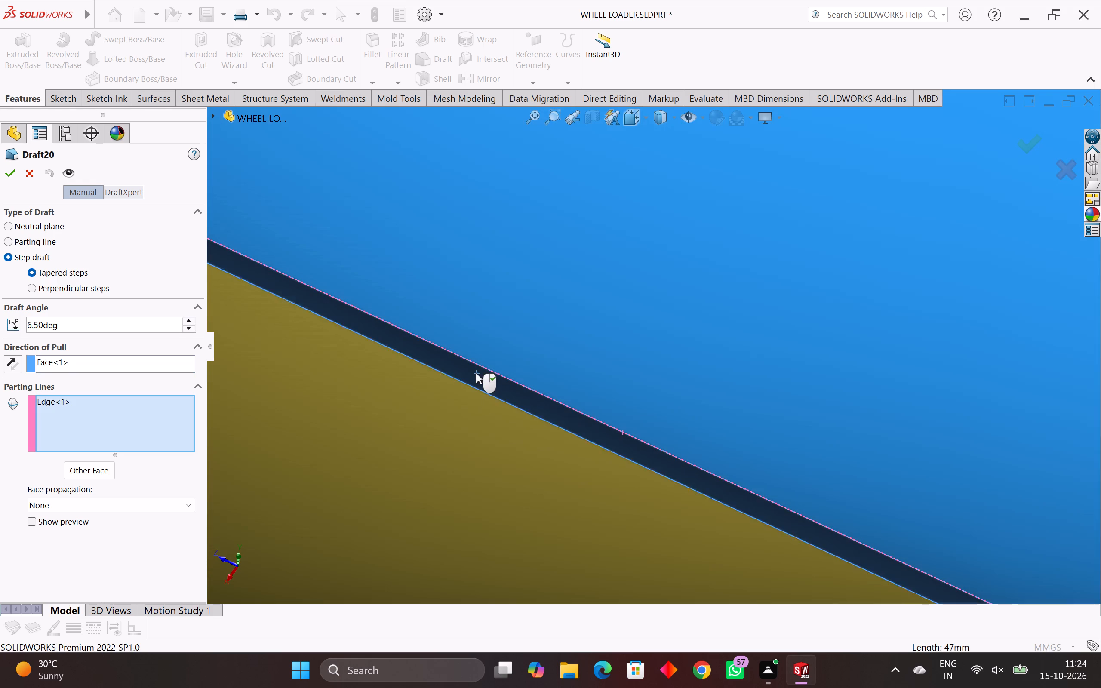
scroll(485, 369, "down", 8)
middle_click_drag(485, 369, 473, 378)
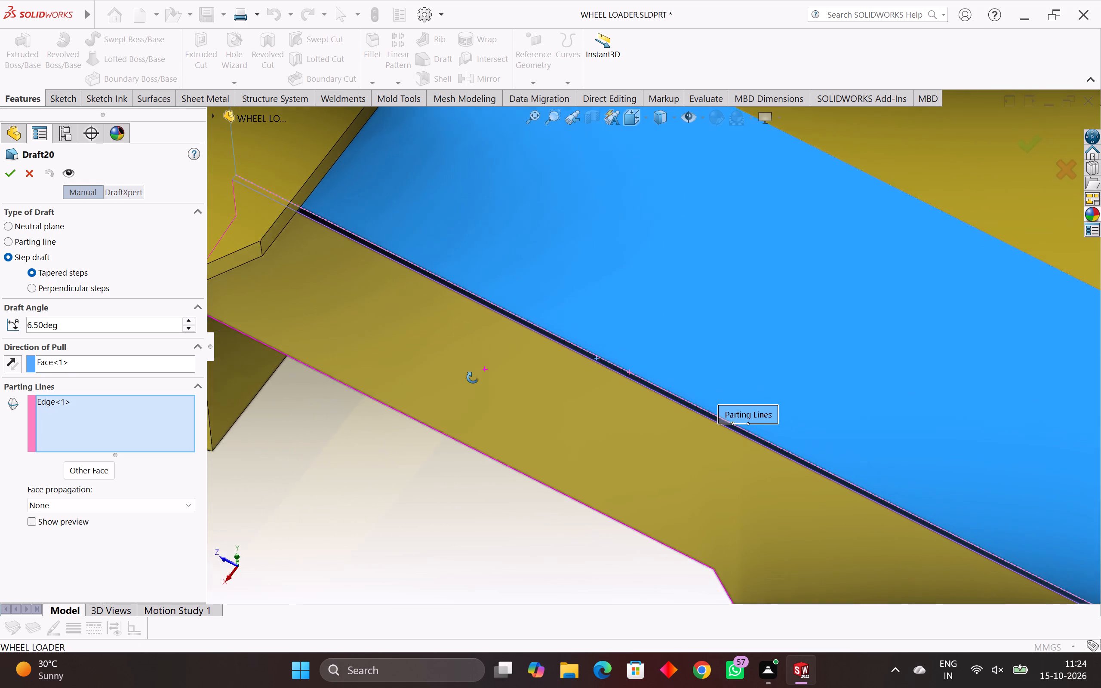
middle_click_drag(473, 378, 464, 382)
scroll(404, 362, "down", 7)
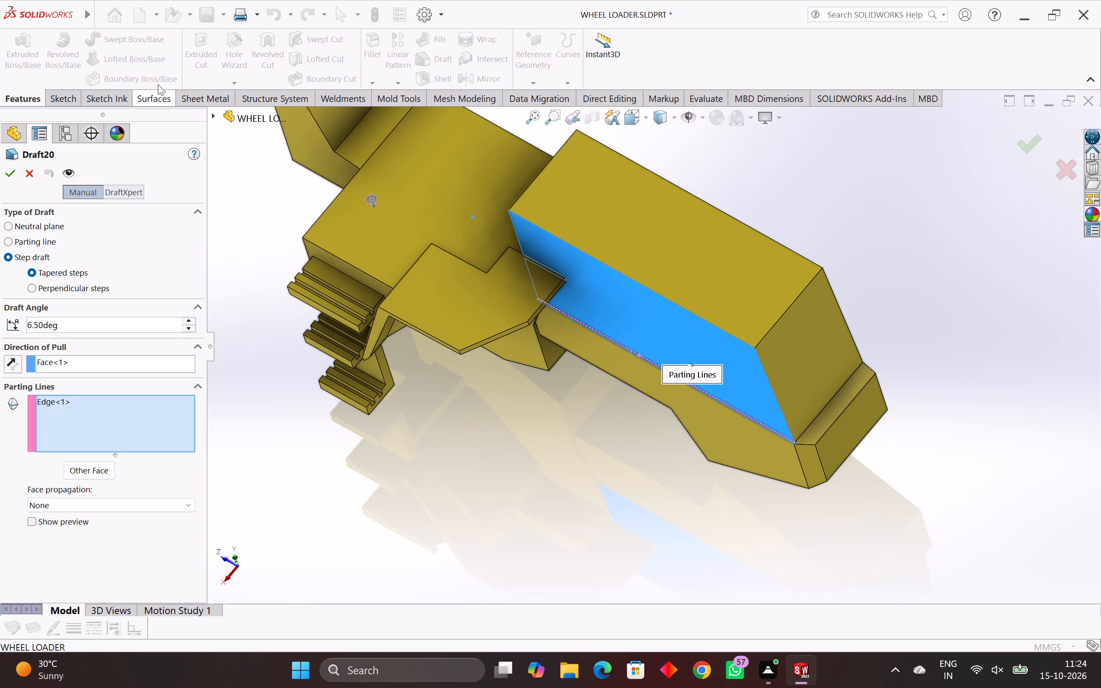
left_click(8, 169)
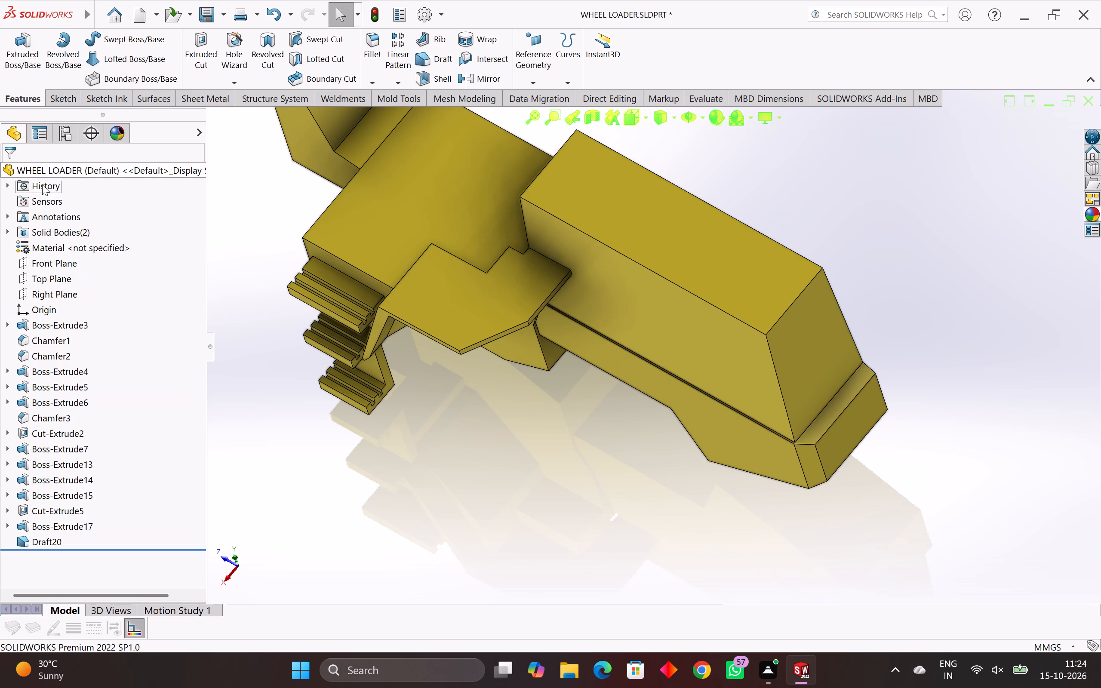
Create a reference plane offset 64 mm from the Front Plane, with the offset flipped toward the rear block.
middle_click_drag(611, 341, 544, 271)
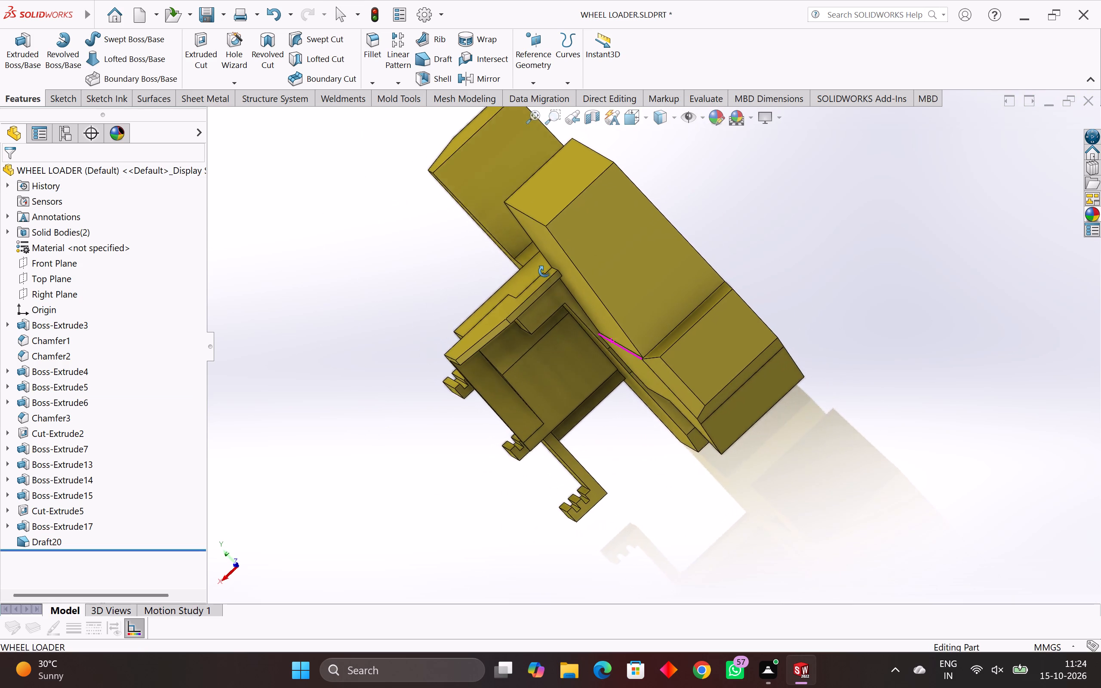
middle_click_drag(544, 271, 539, 268)
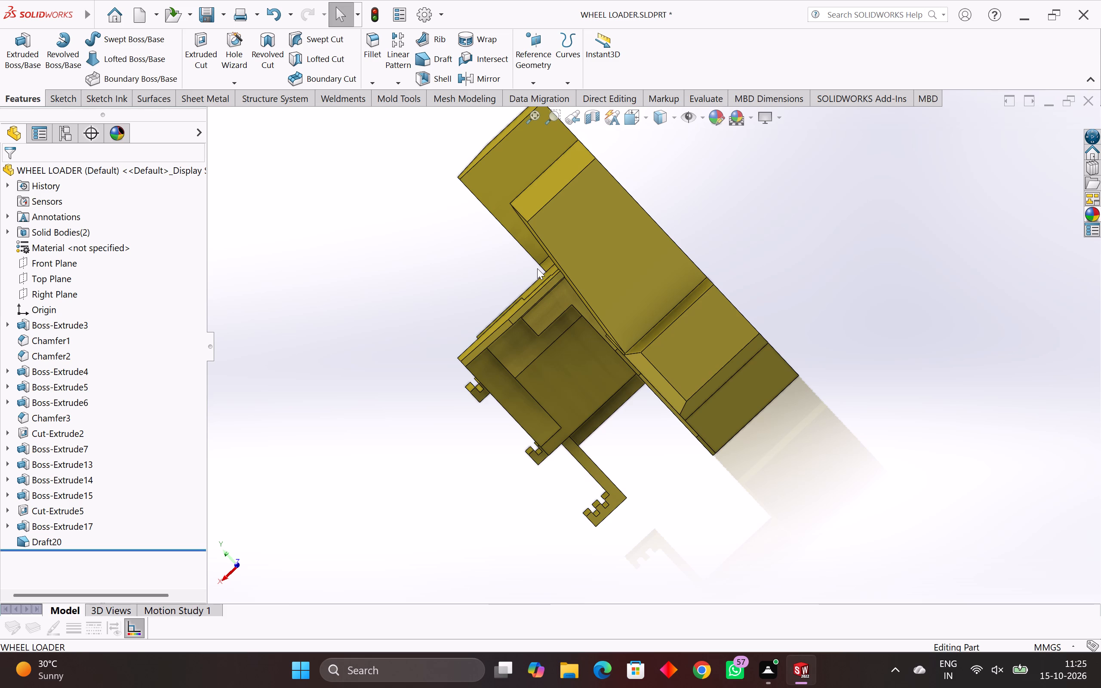
left_click(536, 83)
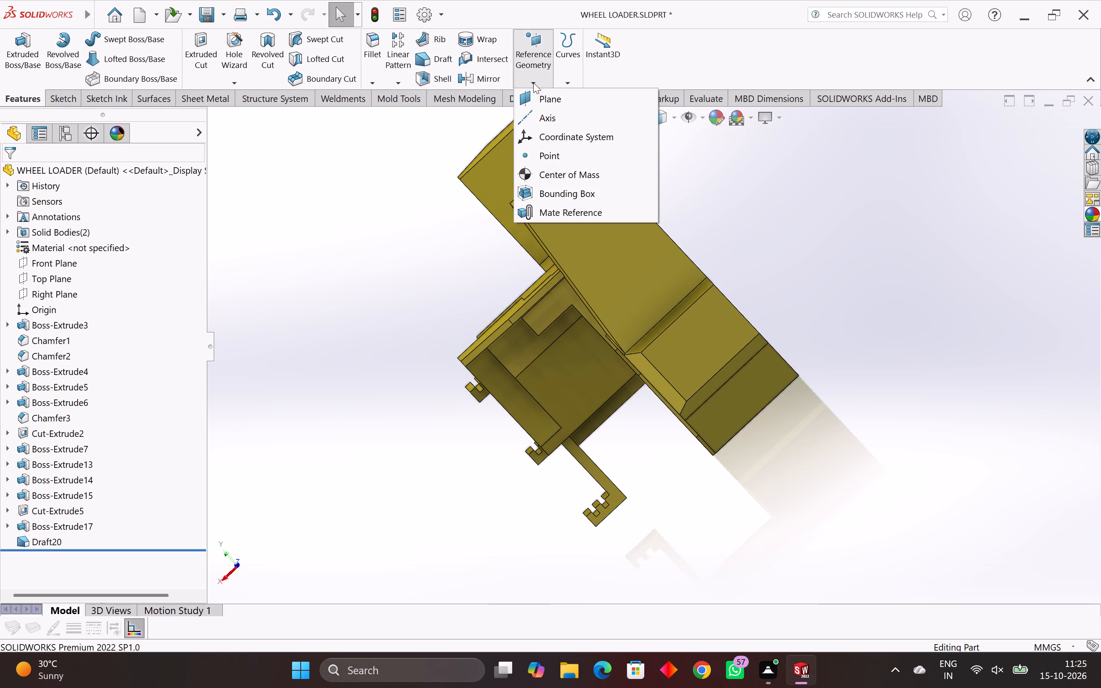
left_click(554, 98)
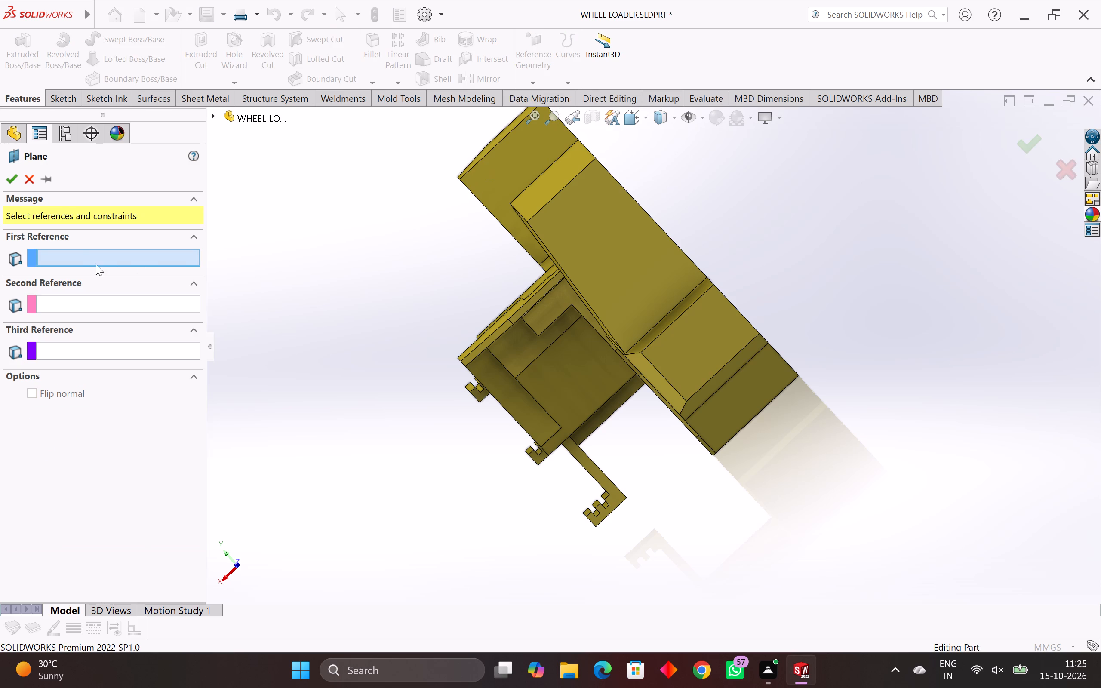
left_click(212, 115)
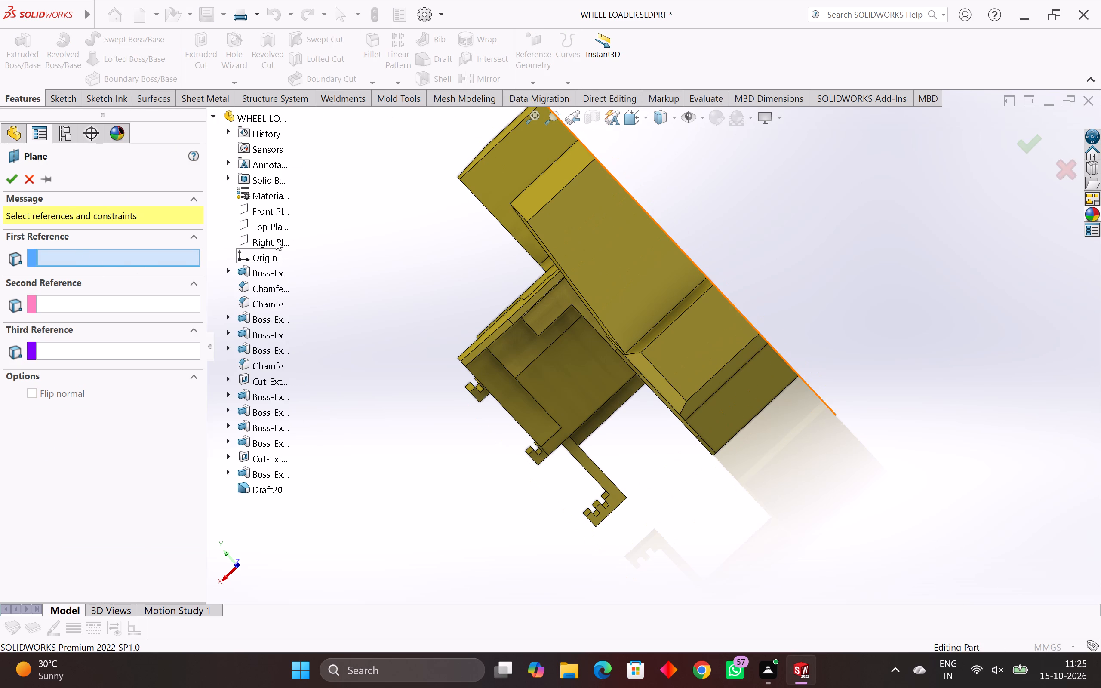
left_click(278, 215)
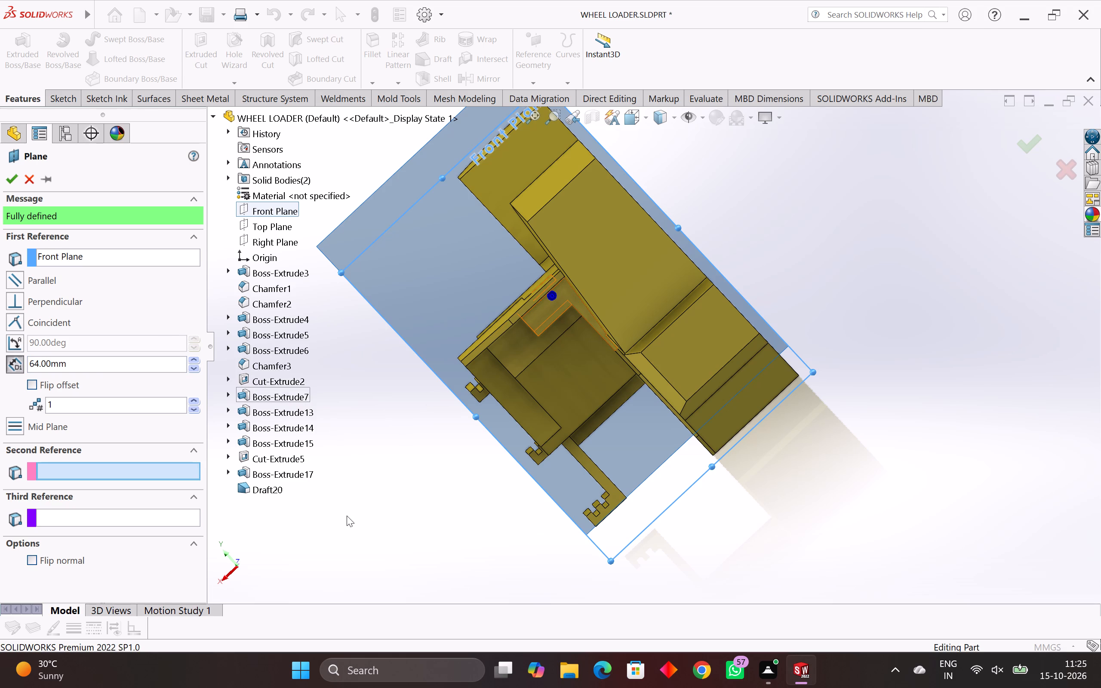
middle_click_drag(351, 518, 418, 551)
scroll(418, 551, "down", 2)
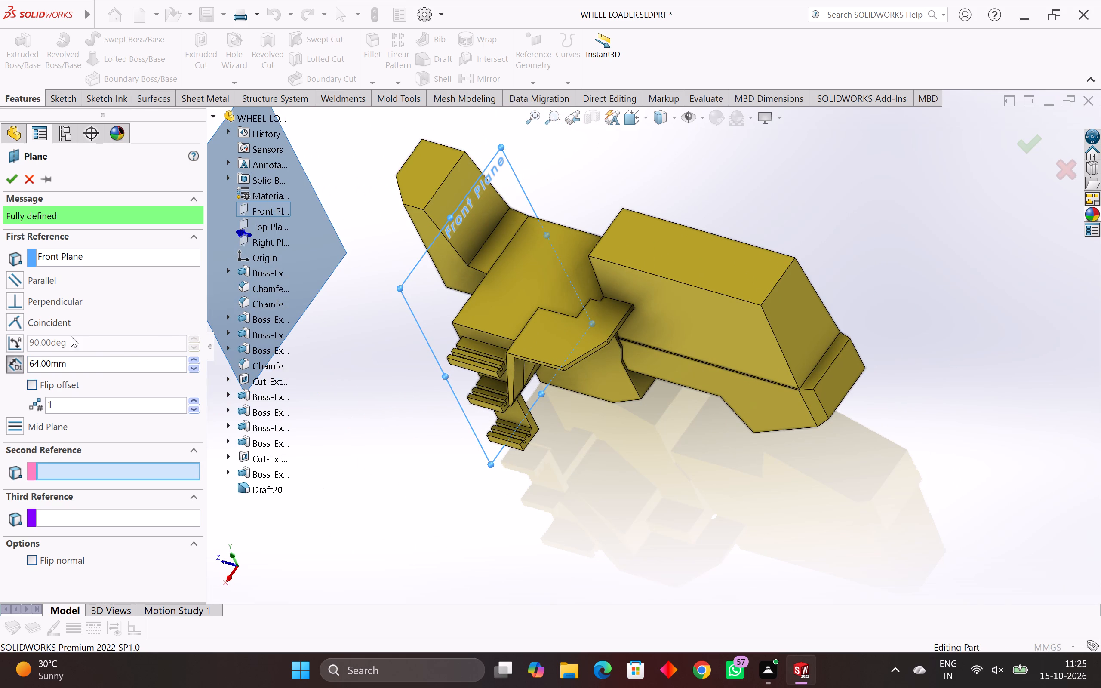
left_click(33, 389)
left_click(11, 177)
left_click(526, 498)
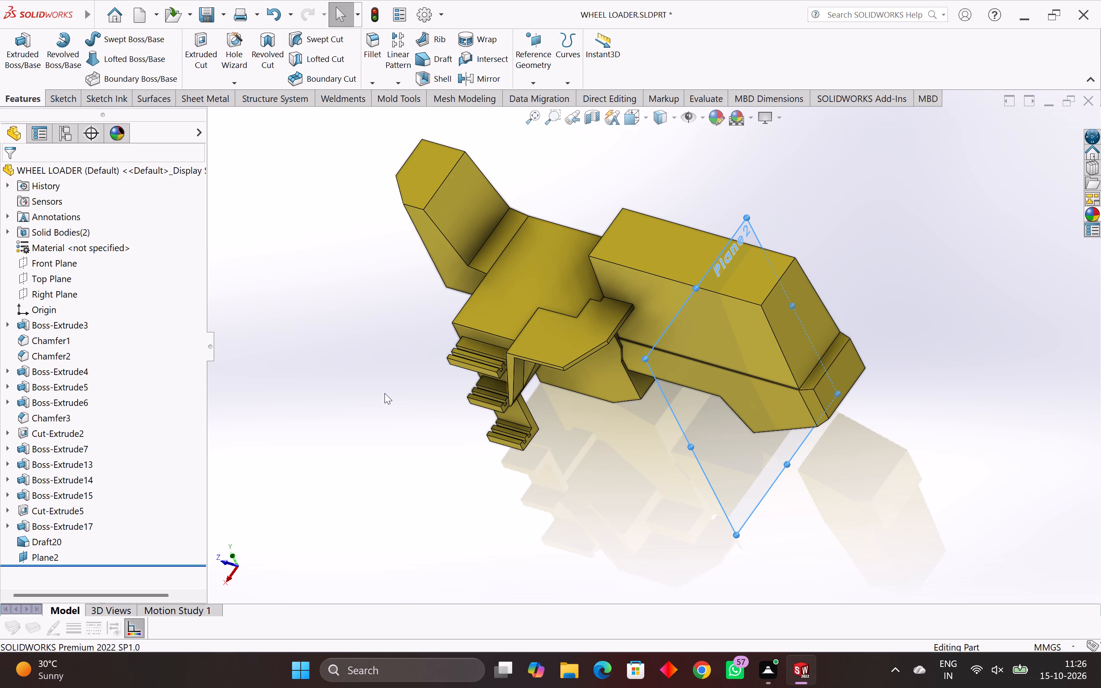
Start a sketch on the side platform's small notch face beside the gap to the body and convert the face outline into sketch entities.
middle_click_drag(606, 338, 592, 375)
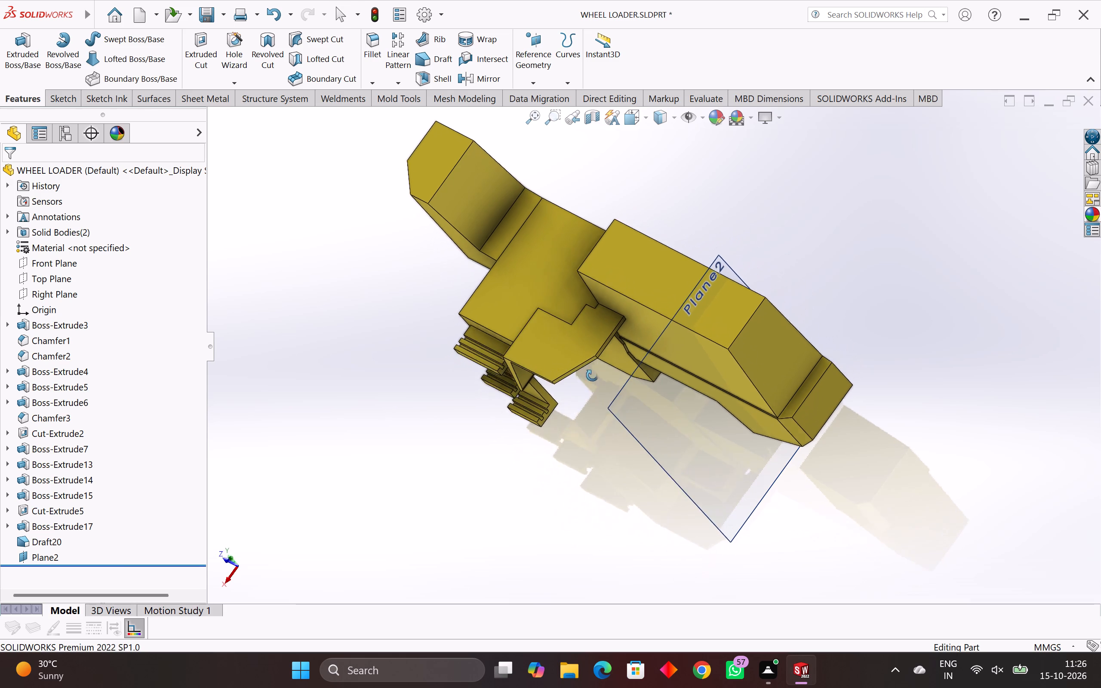
middle_click_drag(592, 375, 581, 426)
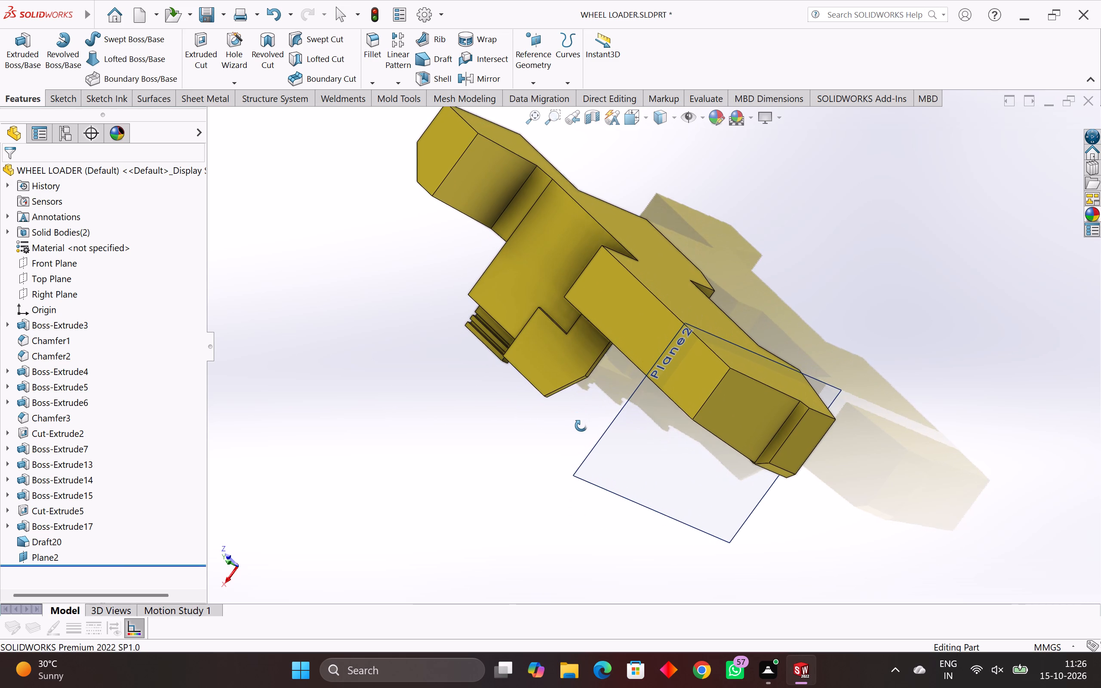
middle_click_drag(581, 426, 581, 426)
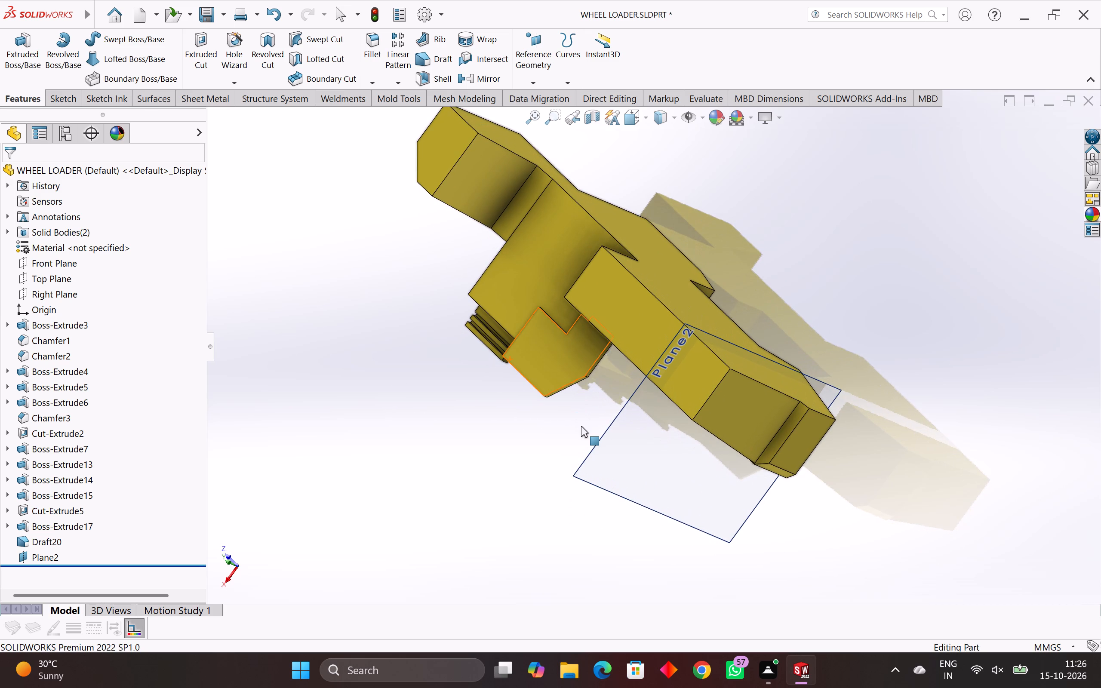
scroll(588, 427, "up", 1)
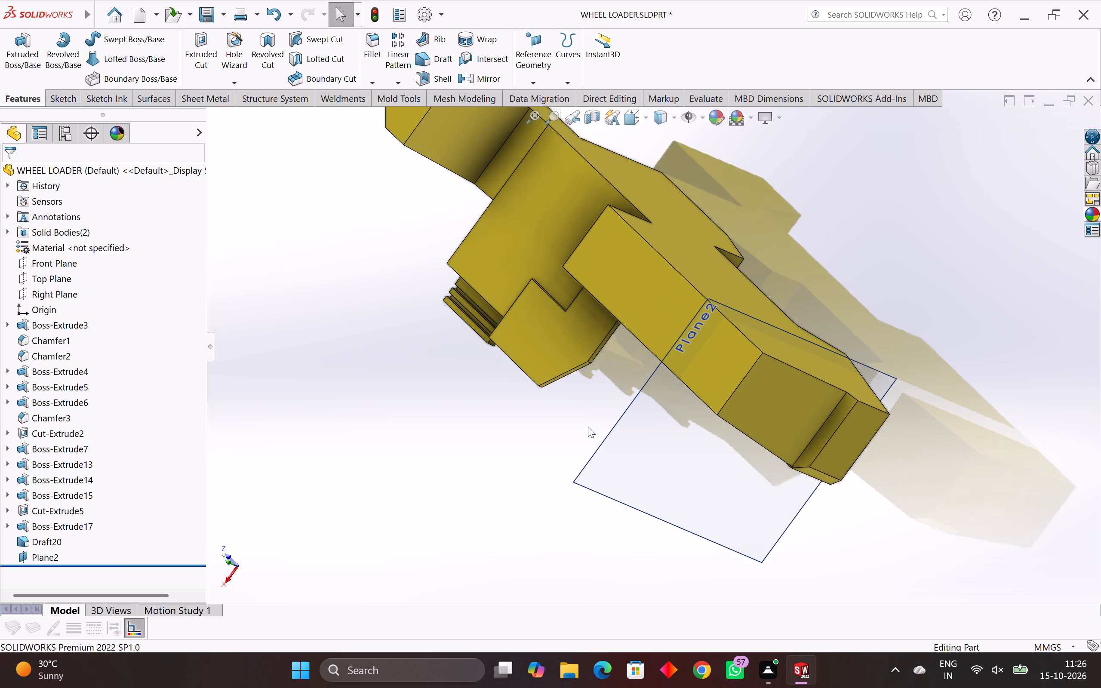
scroll(588, 427, "up", 2)
scroll(610, 377, "up", 3)
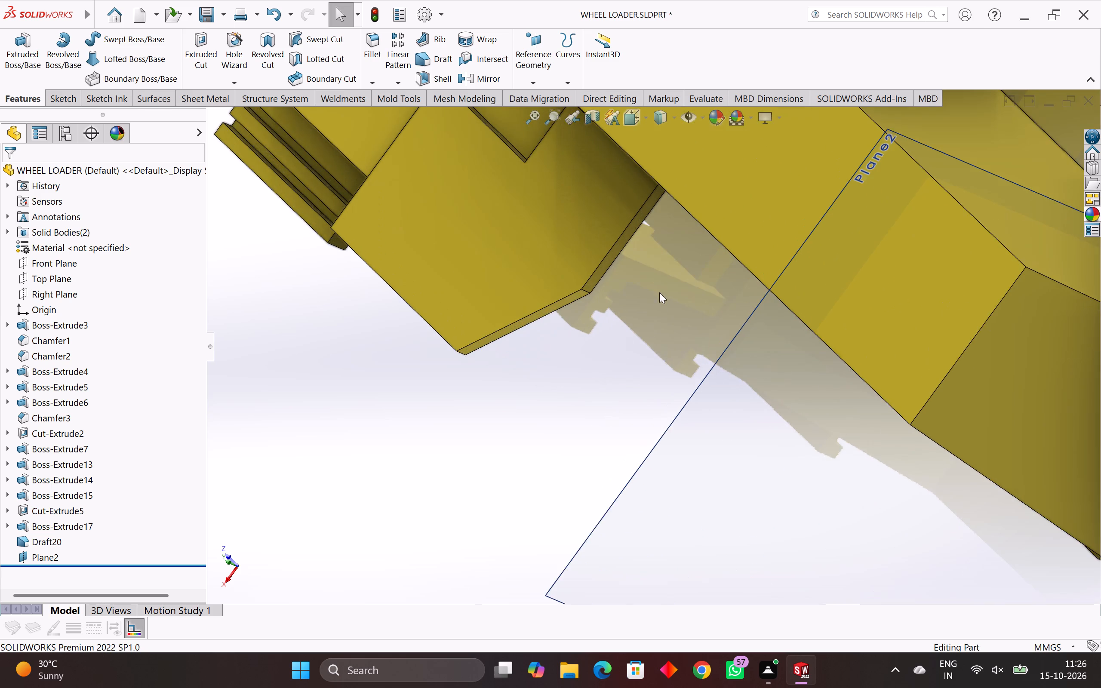
scroll(660, 283, "up", 2)
middle_click_drag(660, 283, 736, 446)
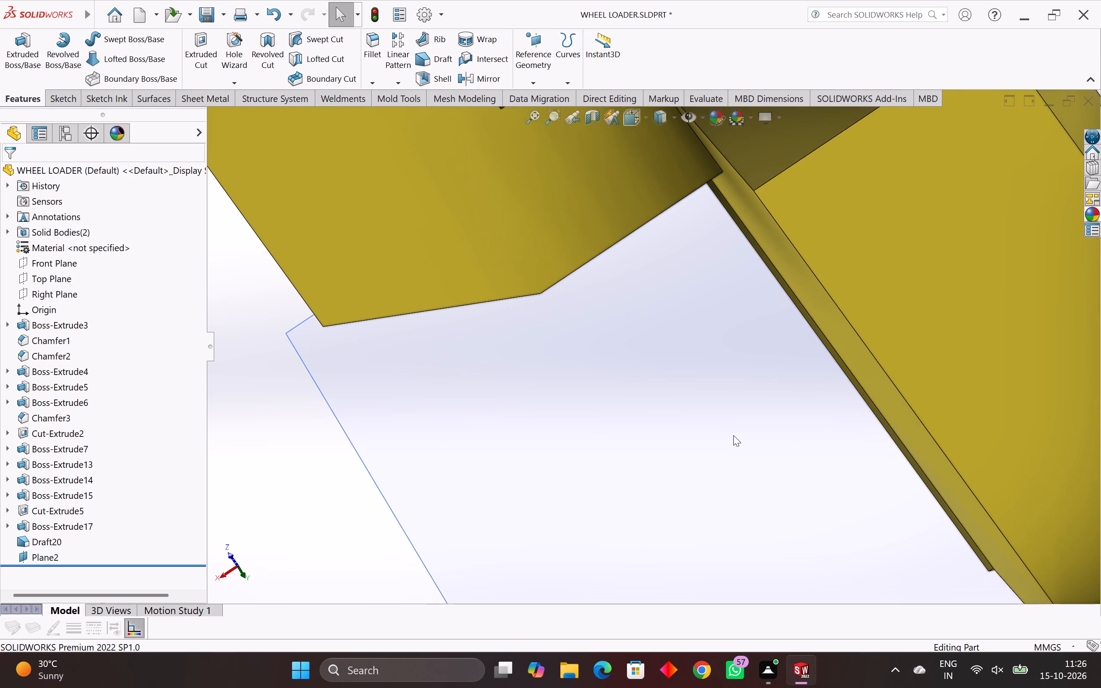
scroll(736, 302, "up", 4)
scroll(732, 276, "down", 5)
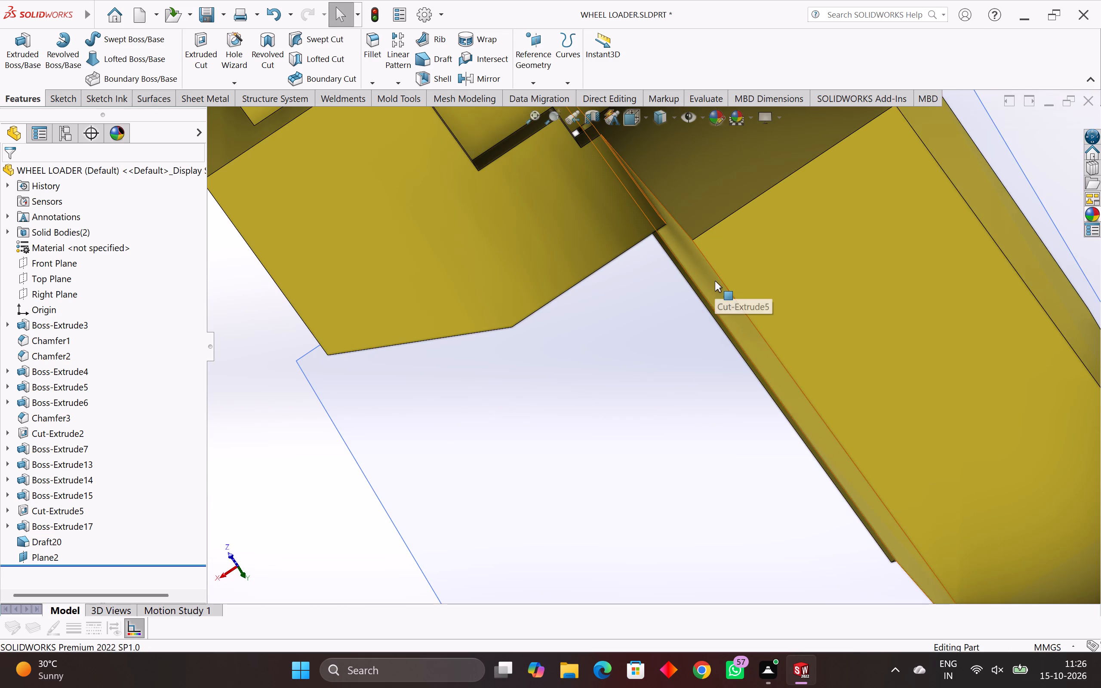
scroll(660, 200, "up", 4)
scroll(634, 236, "up", 4)
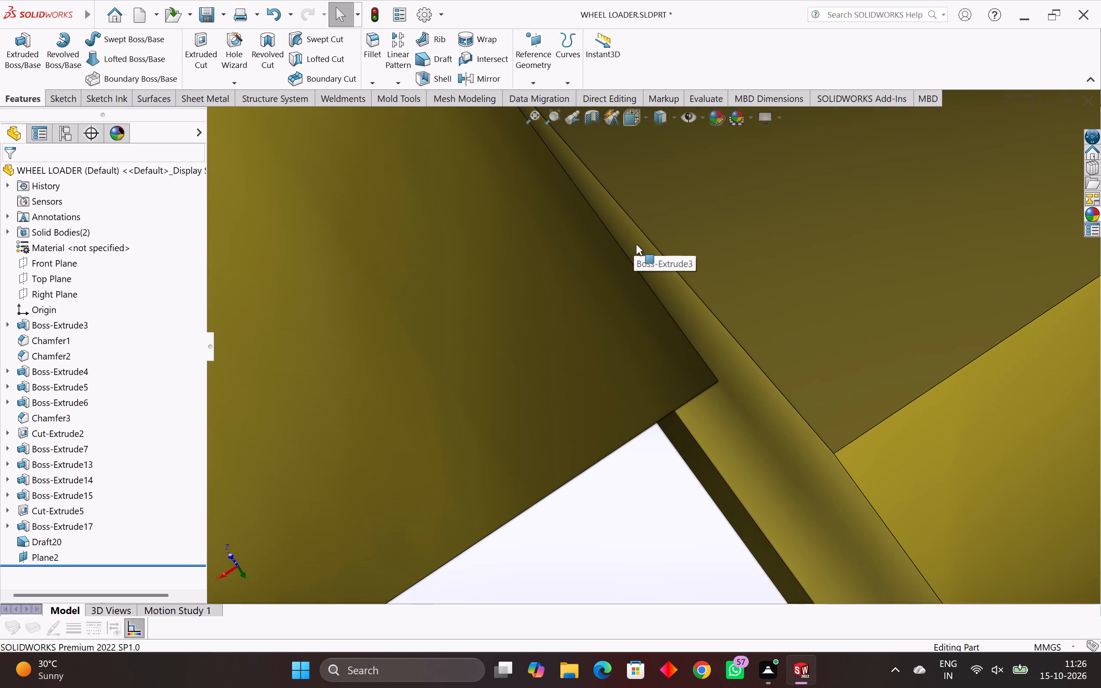
scroll(638, 227, "down", 5)
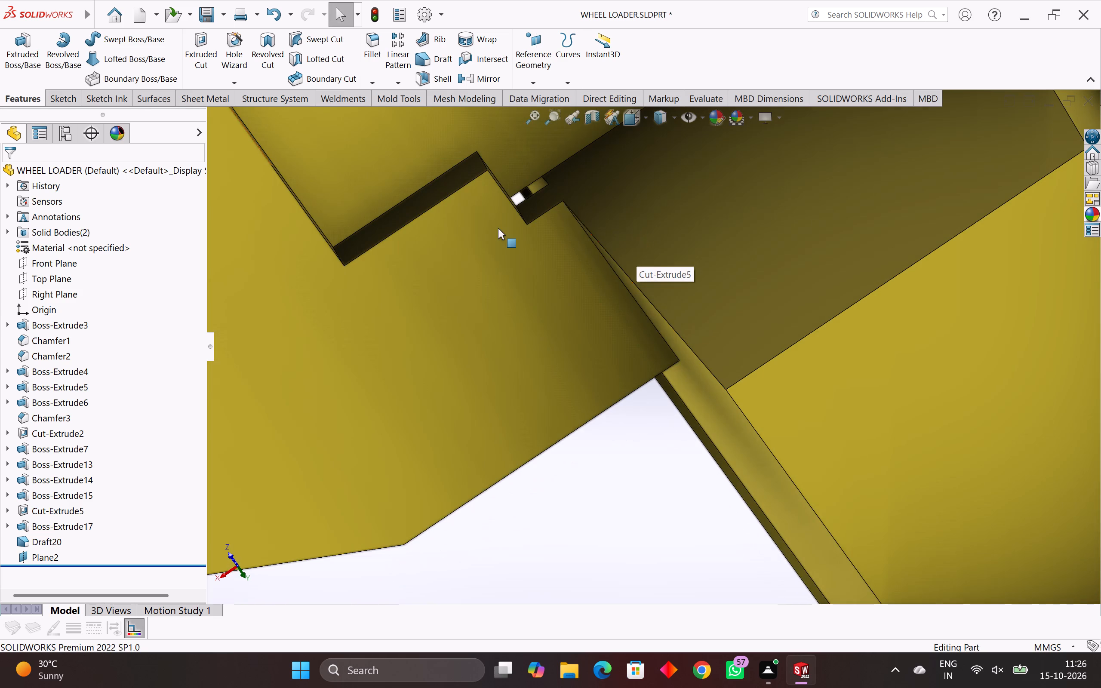
scroll(495, 212, "up", 3)
scroll(495, 206, "down", 4)
middle_click_drag(540, 263, 522, 261)
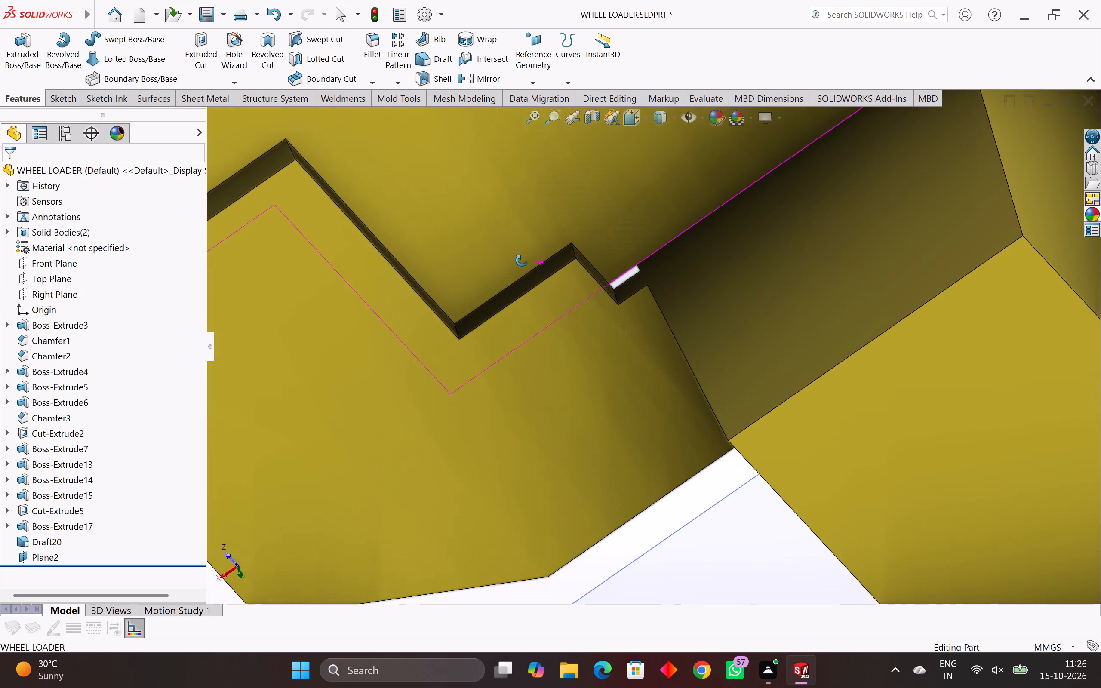
middle_click_drag(522, 261, 494, 293)
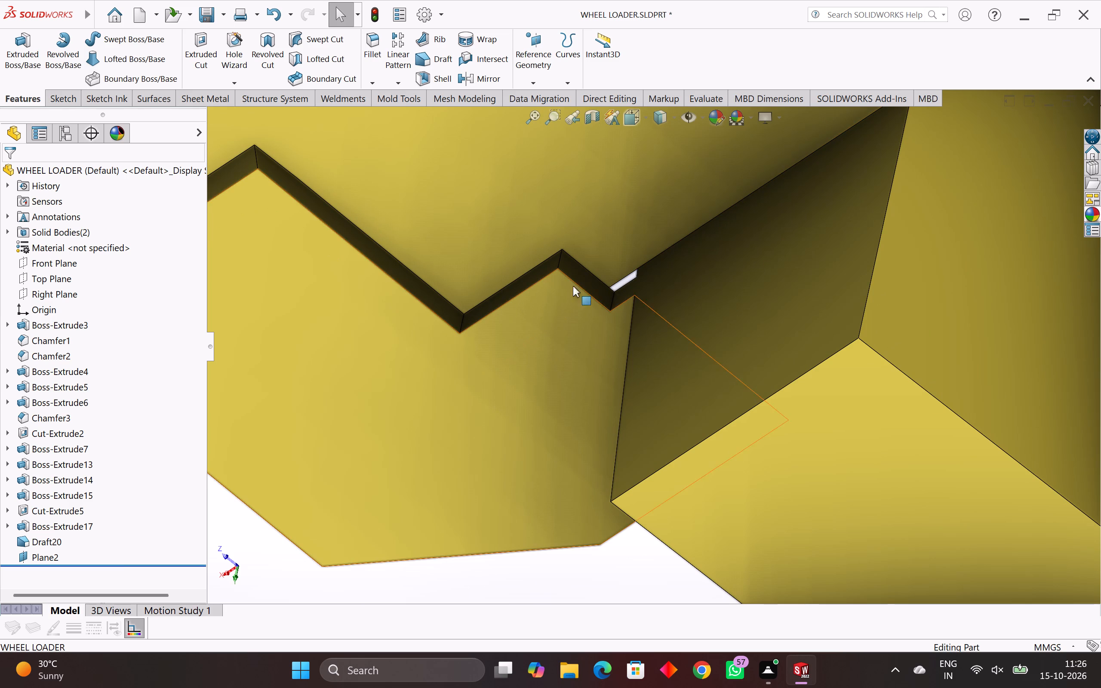
left_click(584, 277)
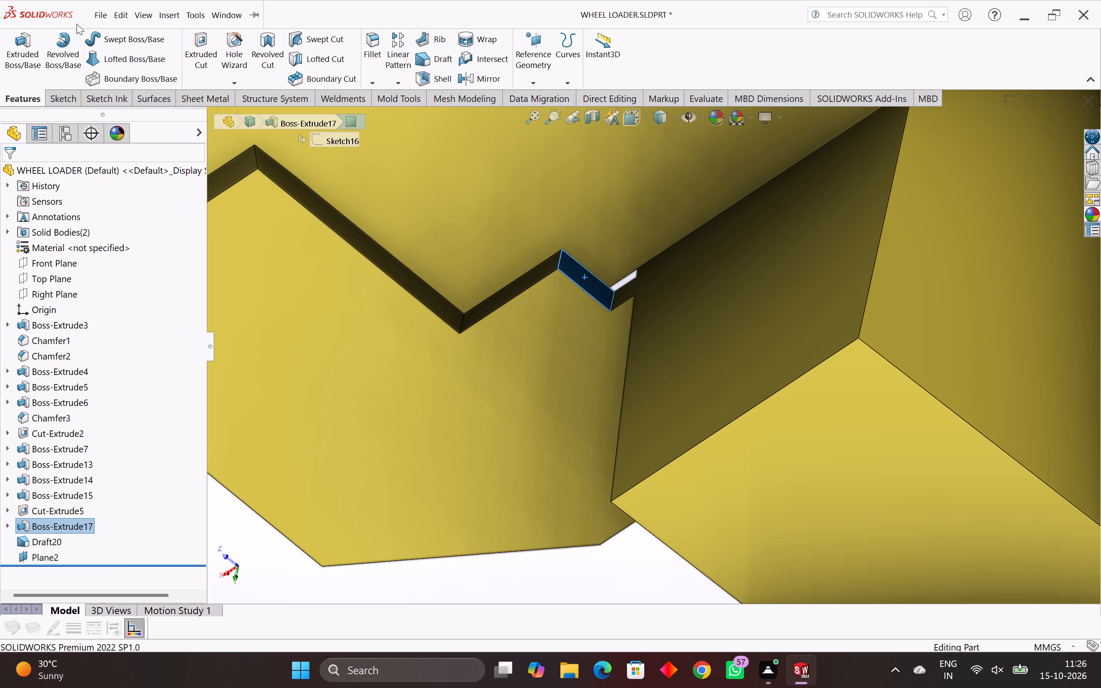
left_click(61, 98)
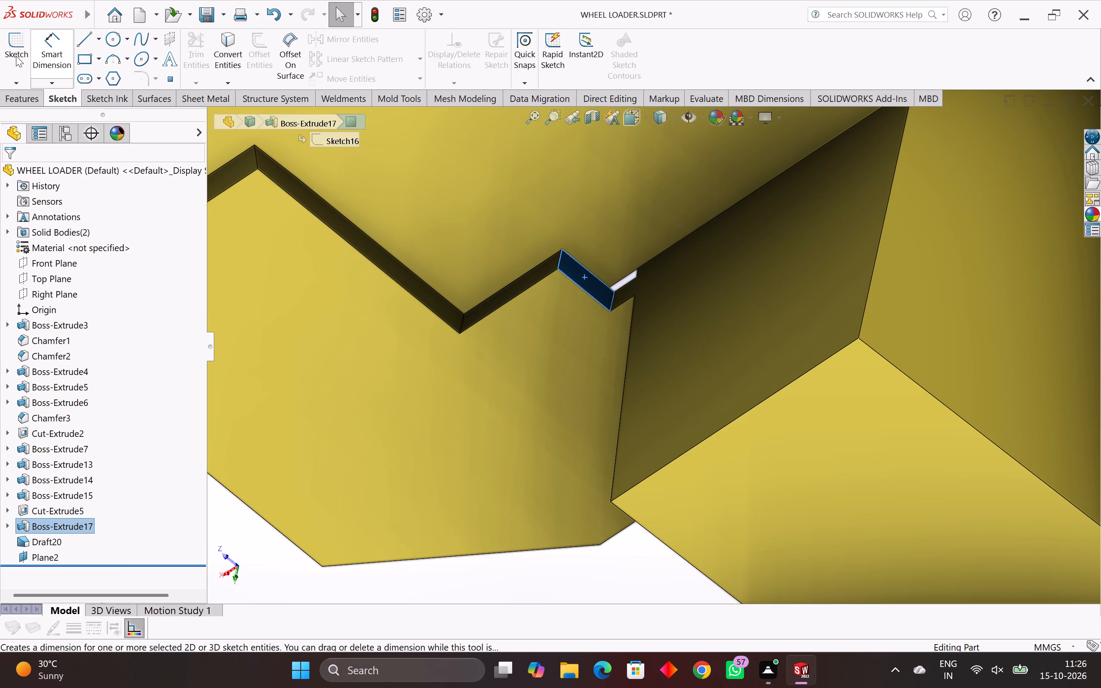
left_click(16, 55)
scroll(690, 303, "up", 3)
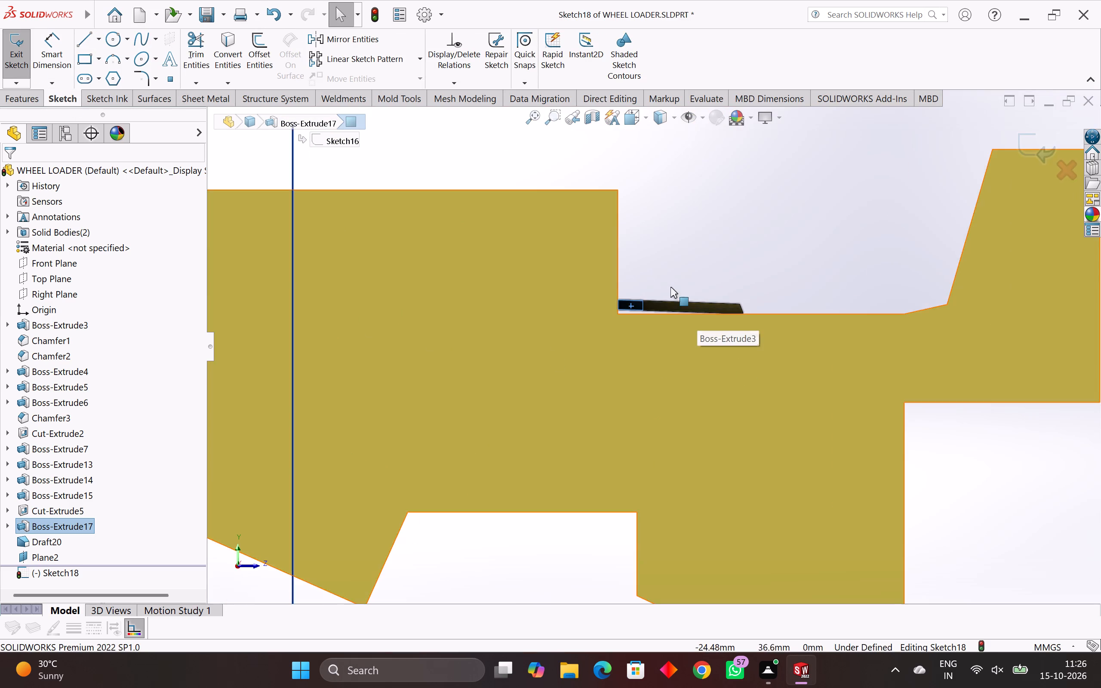
scroll(667, 297, "up", 4)
left_click(230, 49)
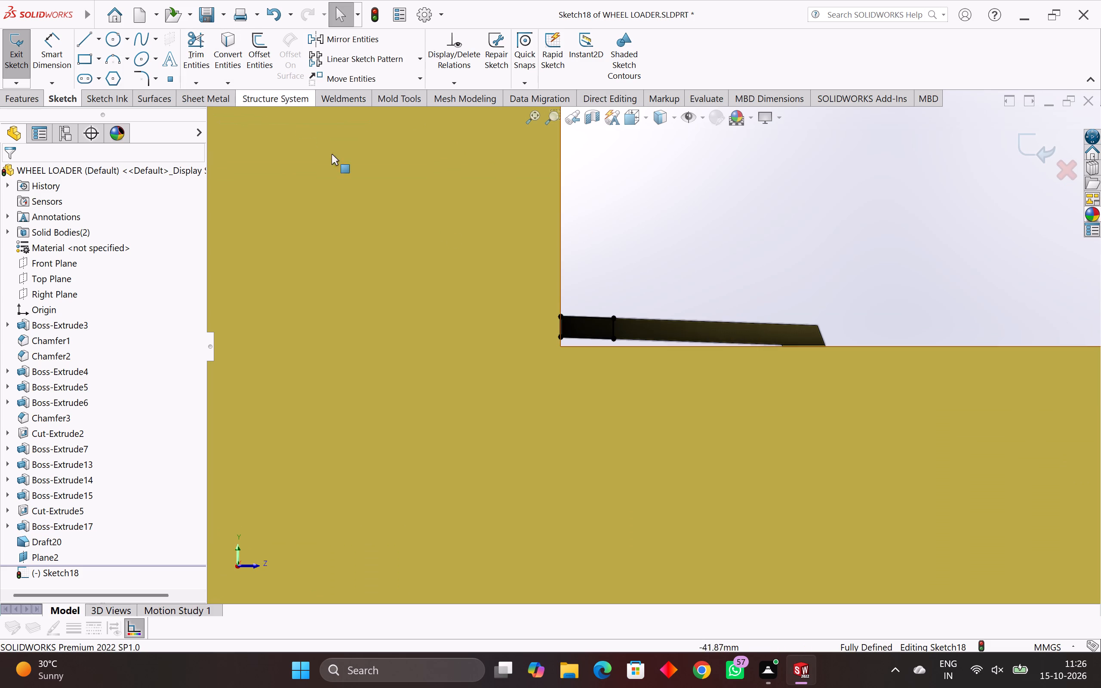
left_click(709, 270)
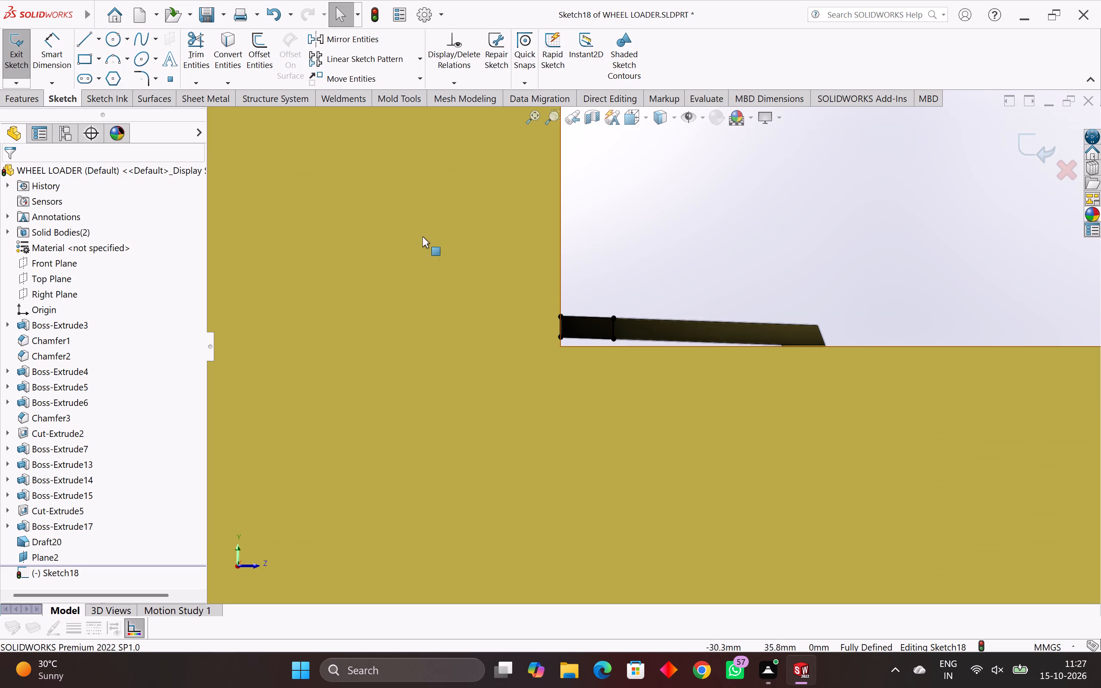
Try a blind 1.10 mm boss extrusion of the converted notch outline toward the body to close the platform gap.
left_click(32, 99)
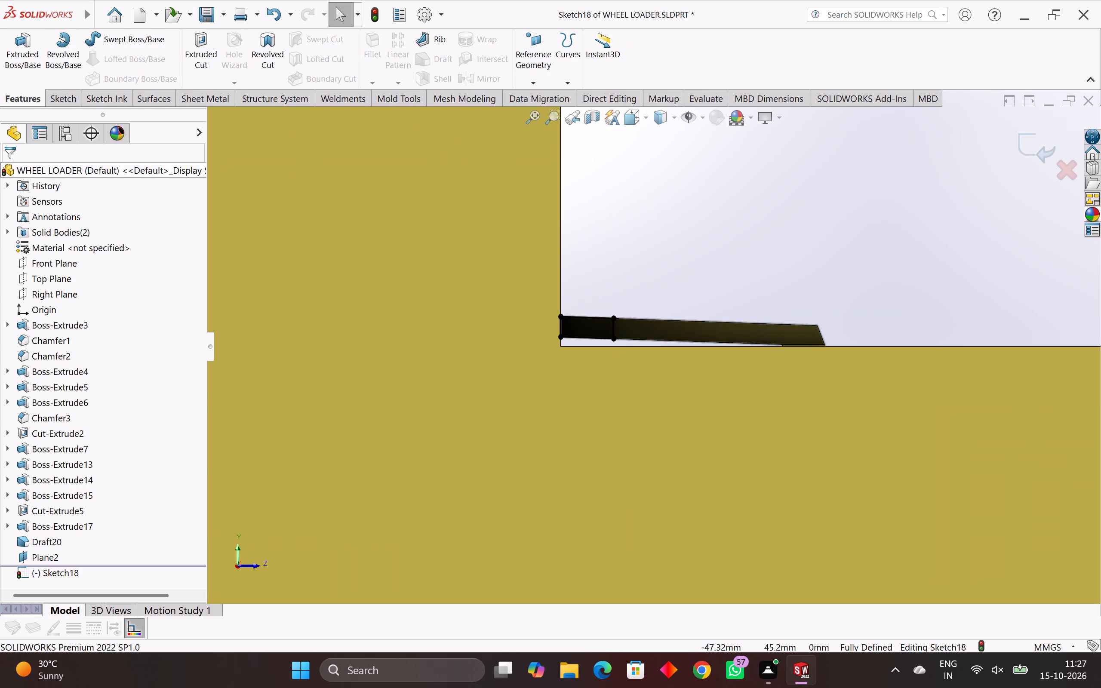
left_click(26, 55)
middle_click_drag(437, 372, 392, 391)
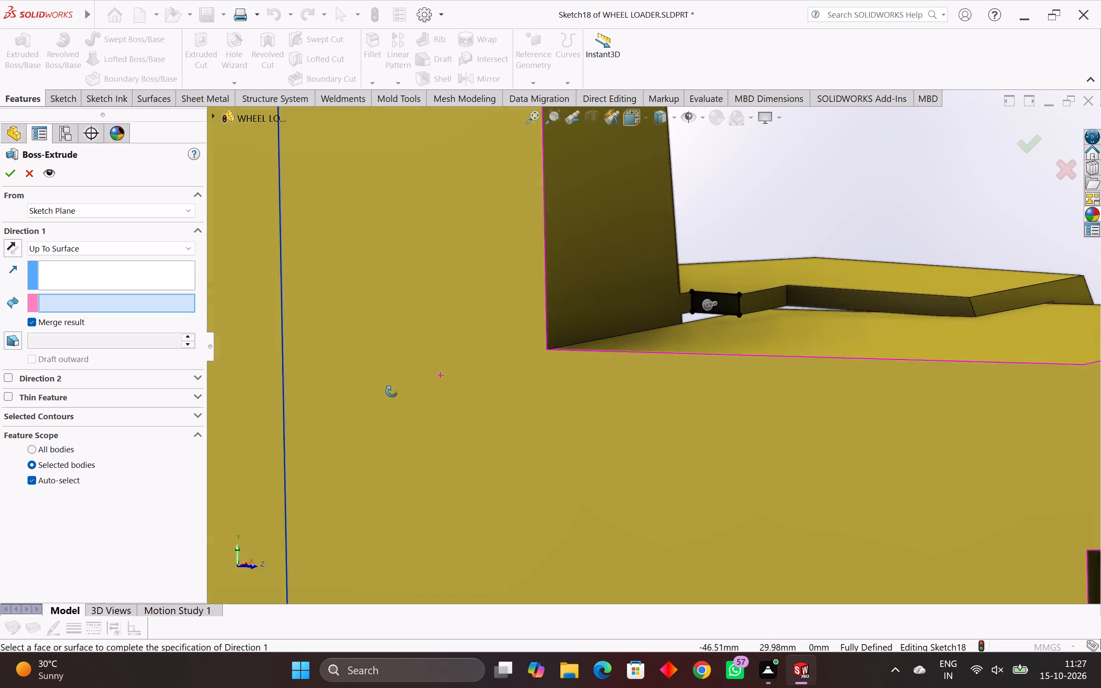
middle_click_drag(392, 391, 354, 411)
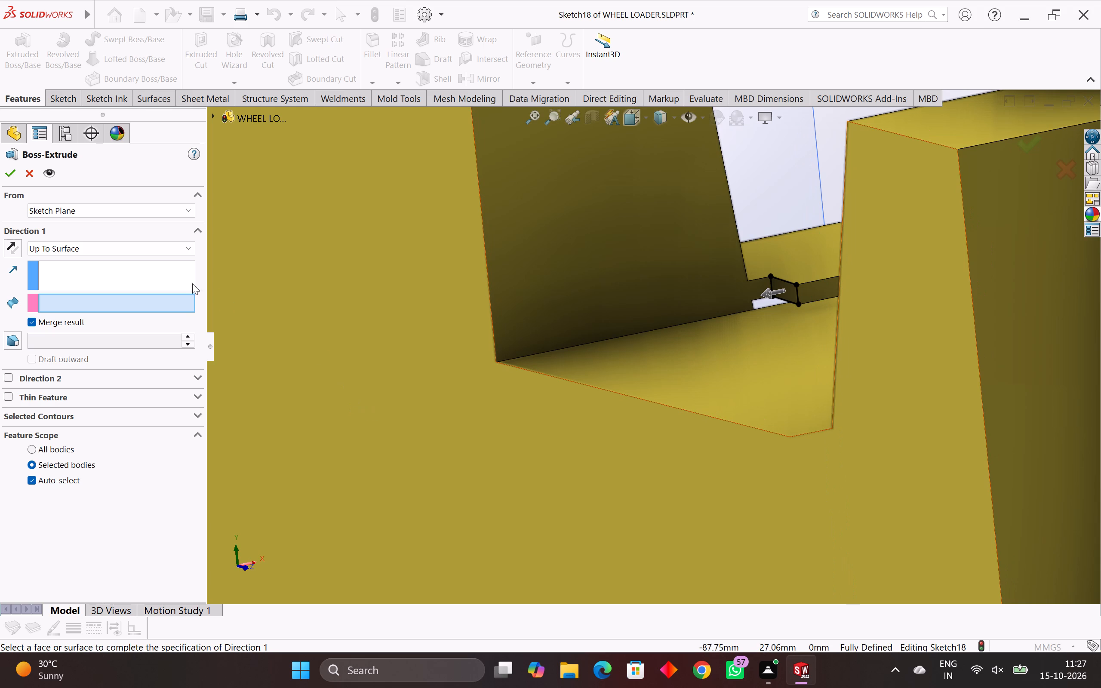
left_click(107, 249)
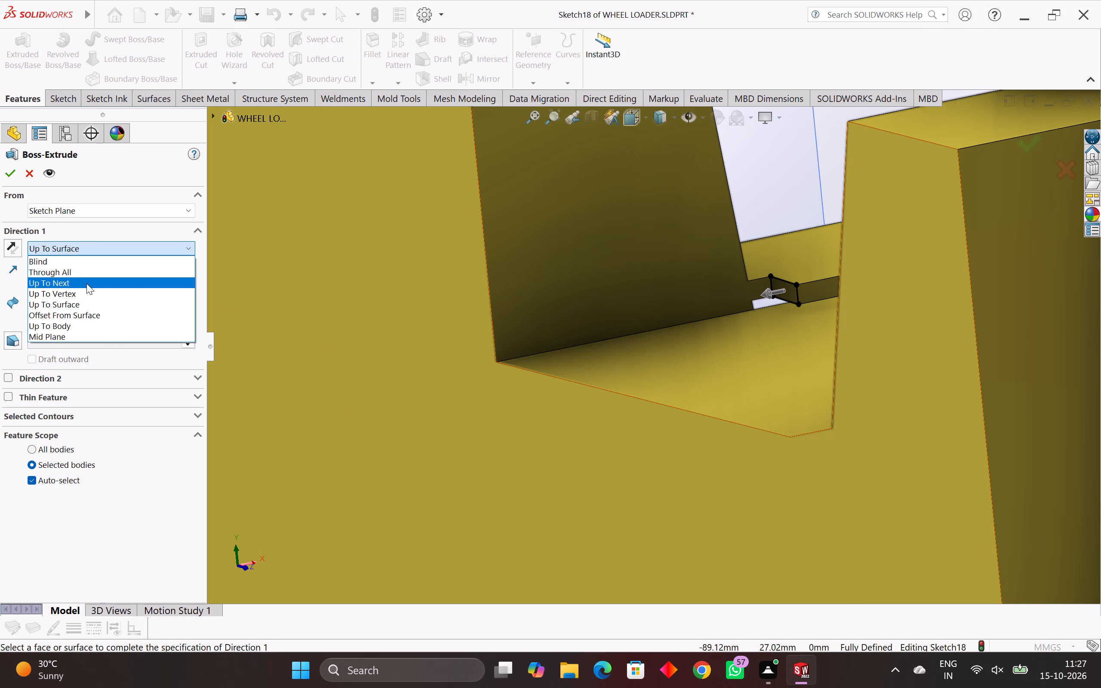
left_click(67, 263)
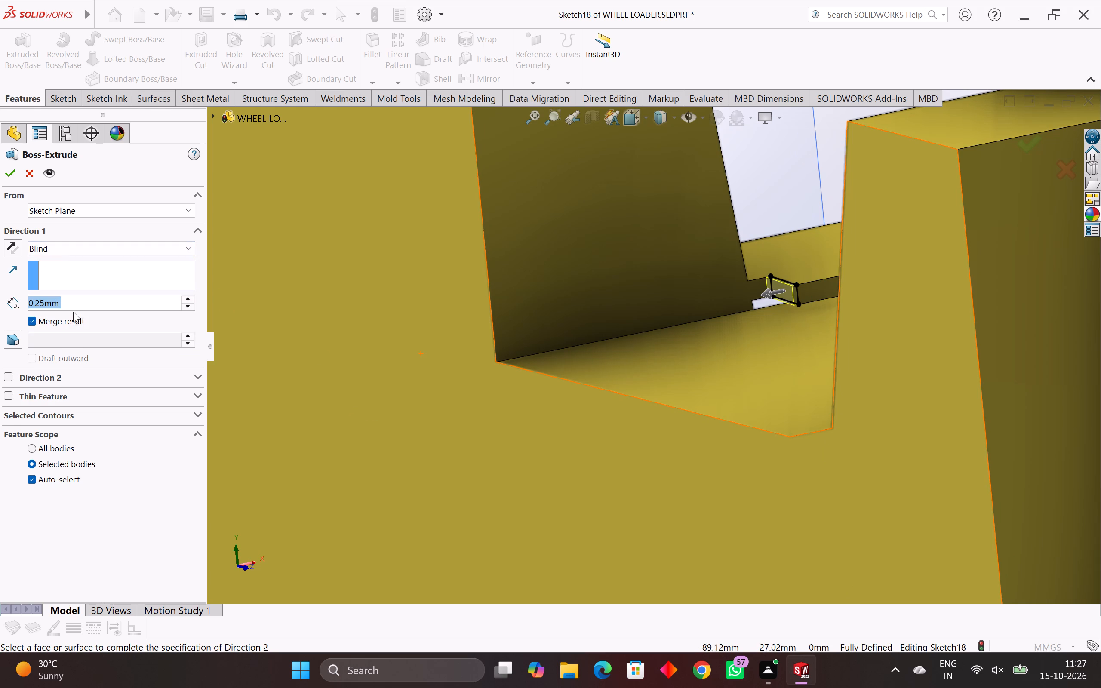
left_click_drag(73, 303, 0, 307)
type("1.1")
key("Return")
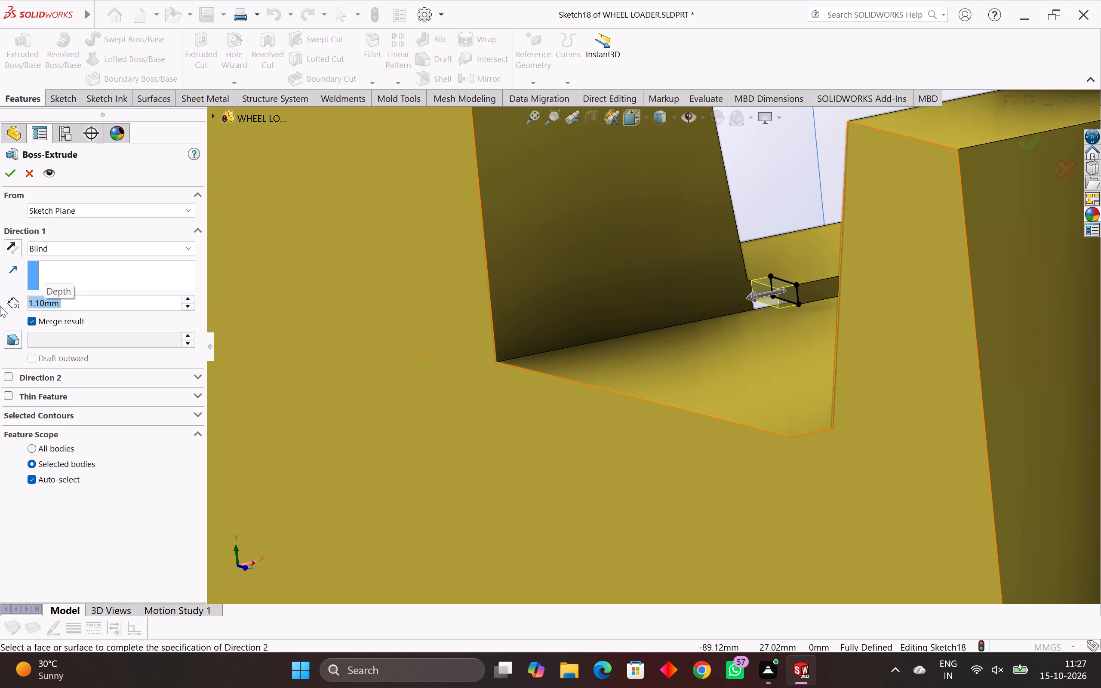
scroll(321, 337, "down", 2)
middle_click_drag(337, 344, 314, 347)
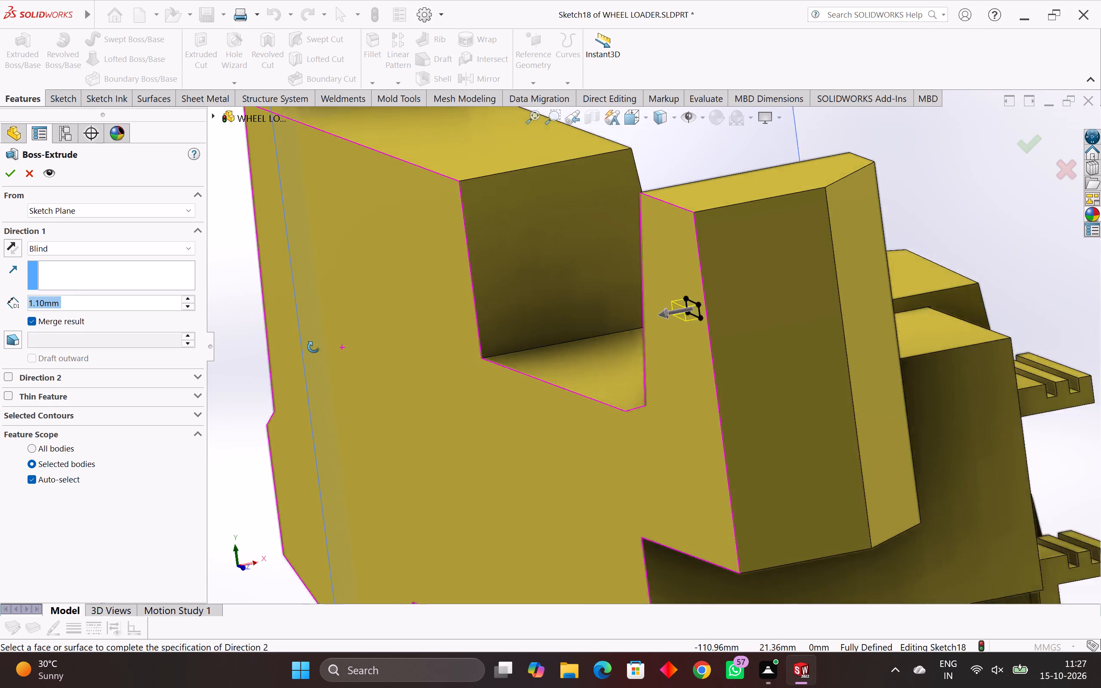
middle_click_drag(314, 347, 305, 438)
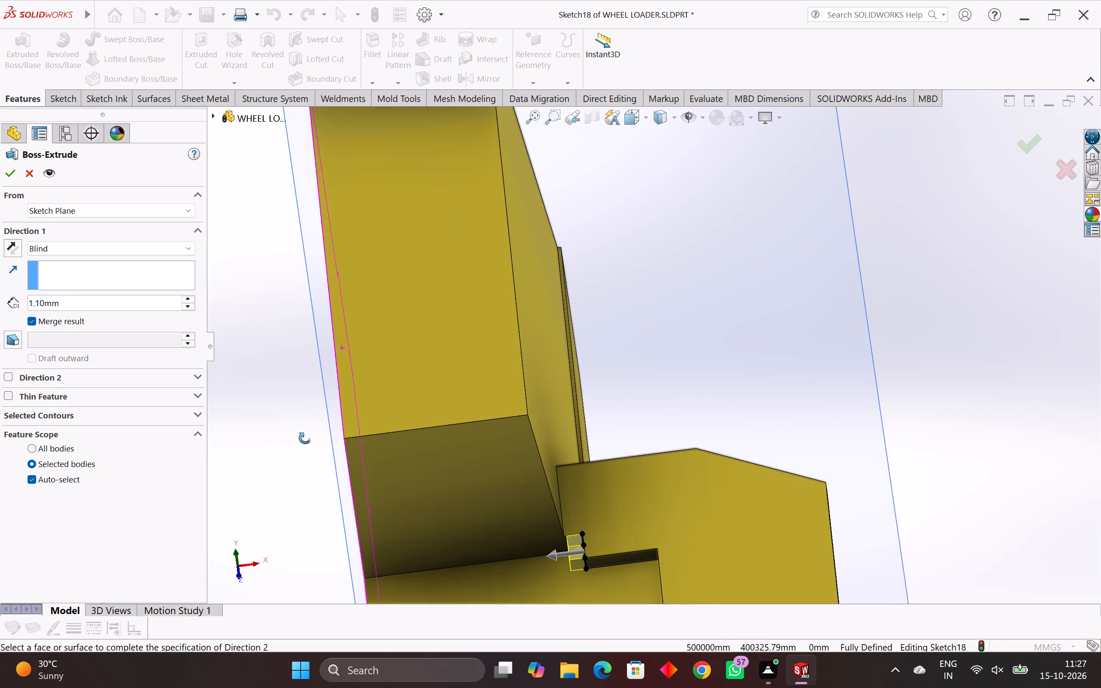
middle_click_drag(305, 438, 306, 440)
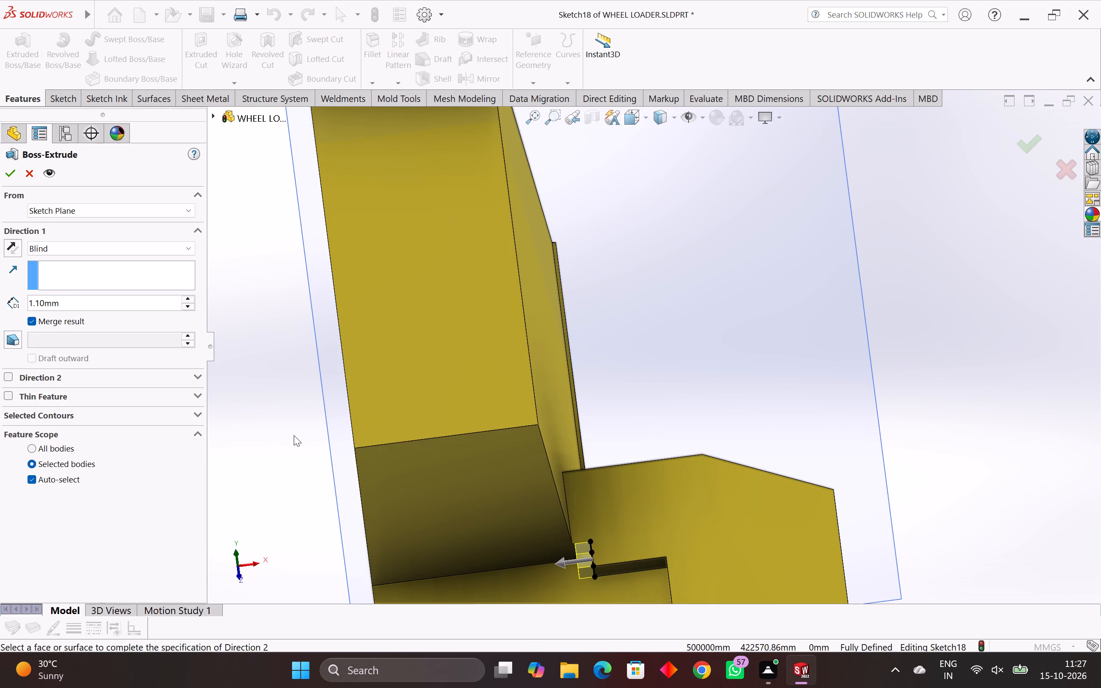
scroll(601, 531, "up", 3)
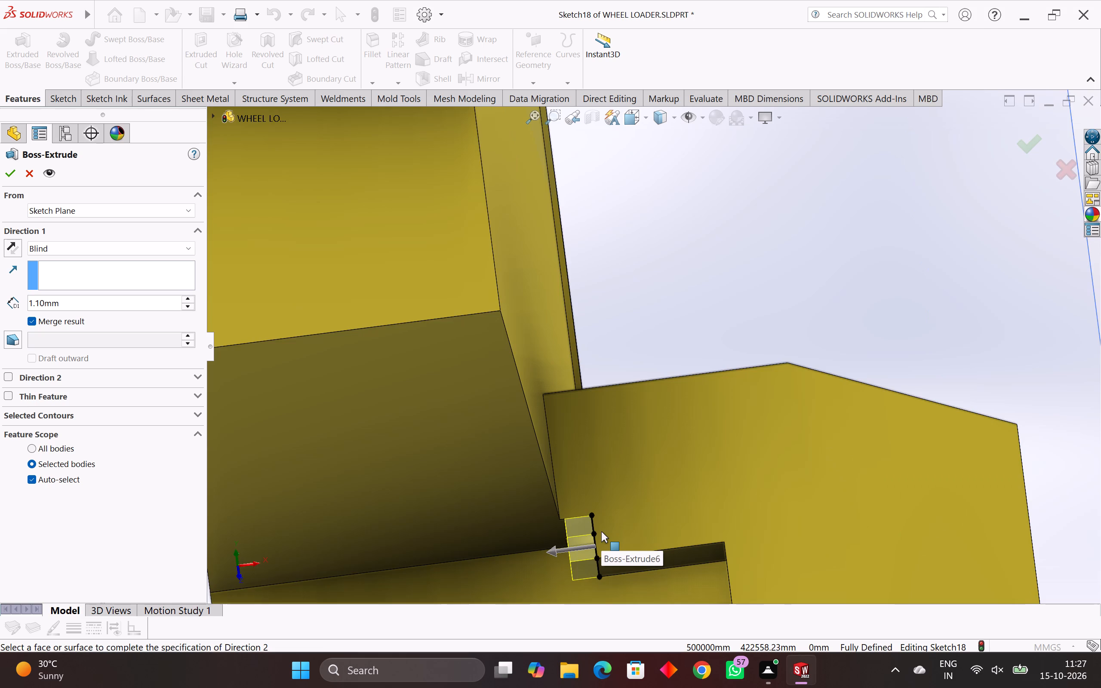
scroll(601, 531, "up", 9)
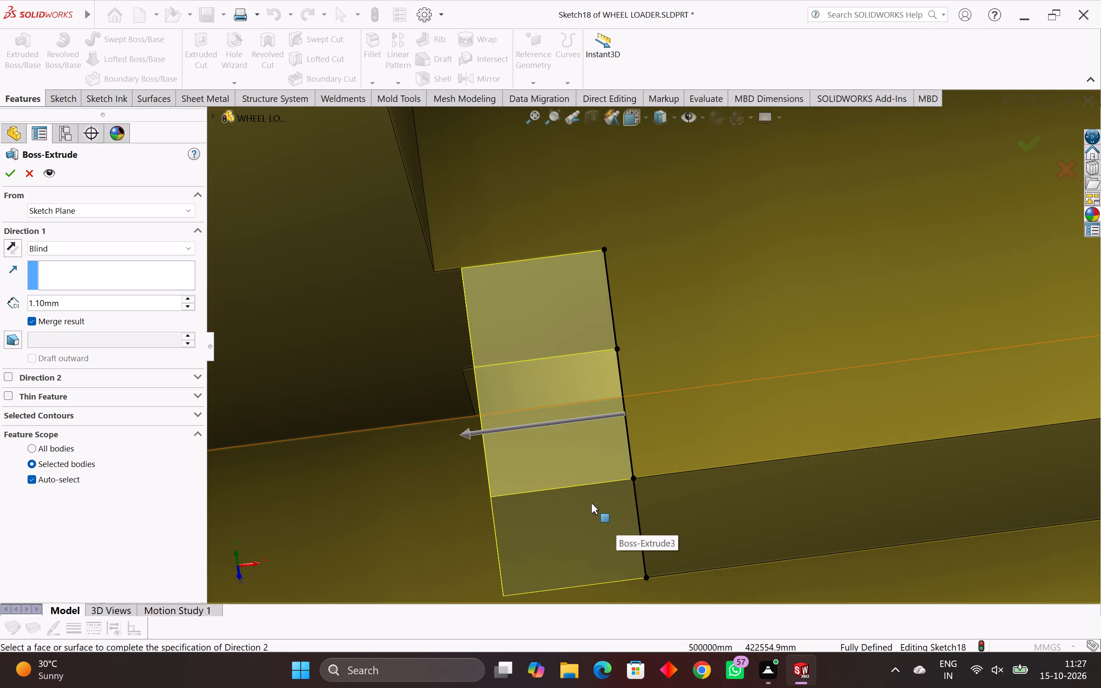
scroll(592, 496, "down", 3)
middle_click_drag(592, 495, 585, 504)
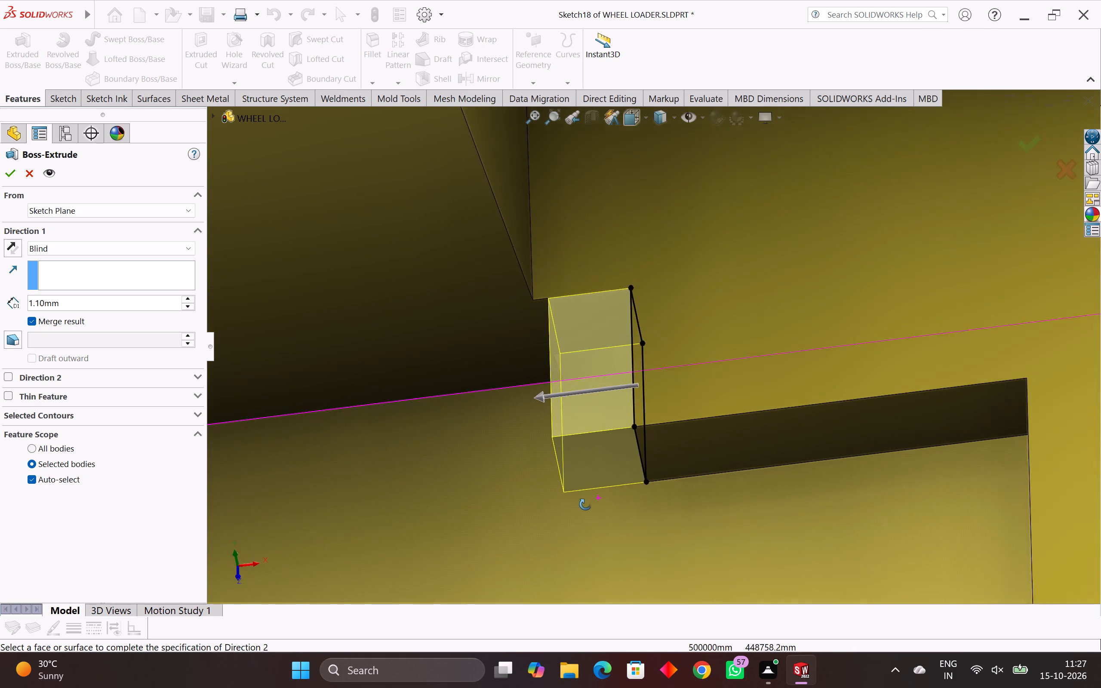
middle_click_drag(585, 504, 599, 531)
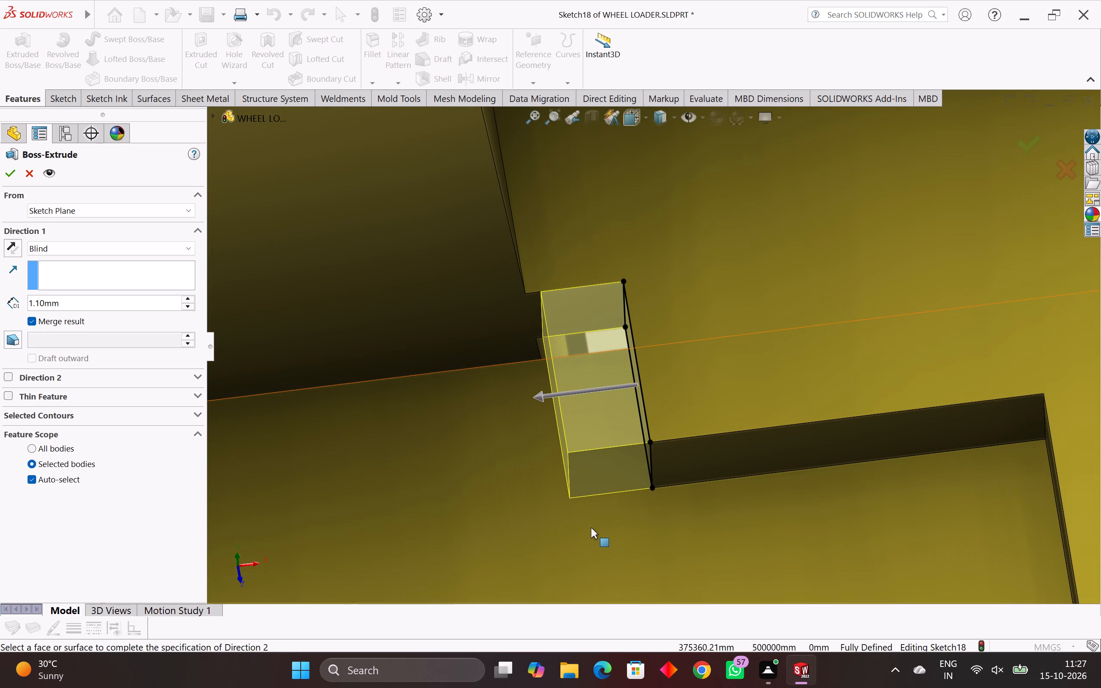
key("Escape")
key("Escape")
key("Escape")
Examine the notch and the remaining gap between the side platform and the body from several angles.
scroll(621, 487, "down", 1)
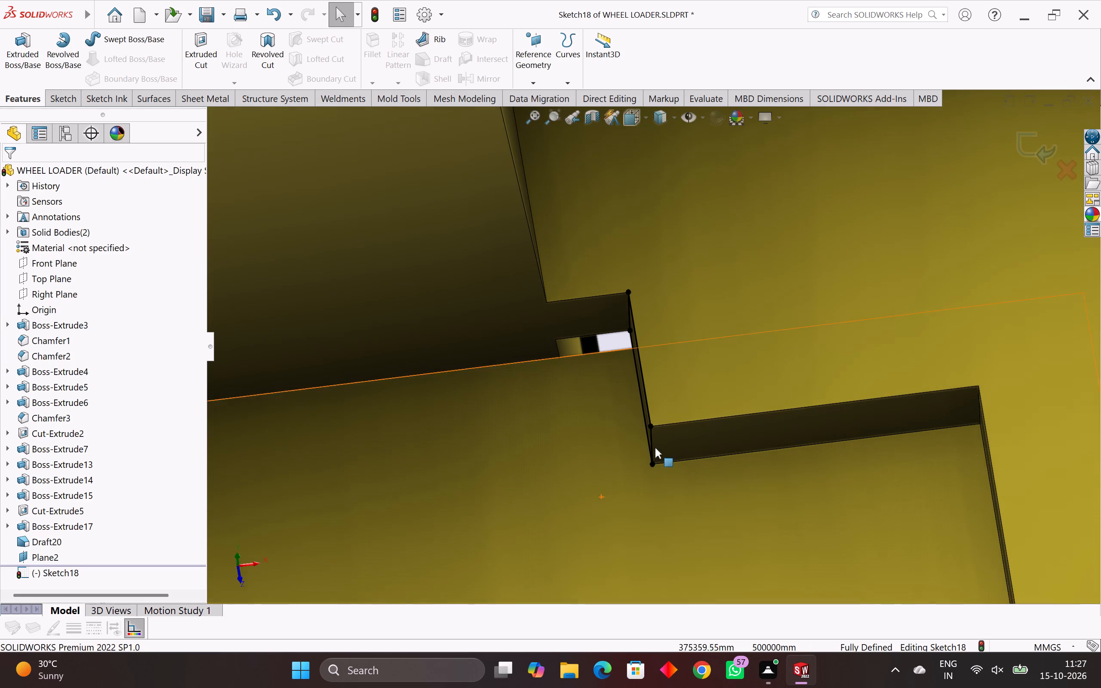
scroll(655, 448, "down", 6)
scroll(648, 413, "up", 4)
scroll(646, 354, "up", 5)
scroll(647, 335, "down", 3)
scroll(667, 304, "up", 4)
scroll(667, 304, "down", 4)
scroll(667, 304, "up", 4)
scroll(667, 304, "down", 5)
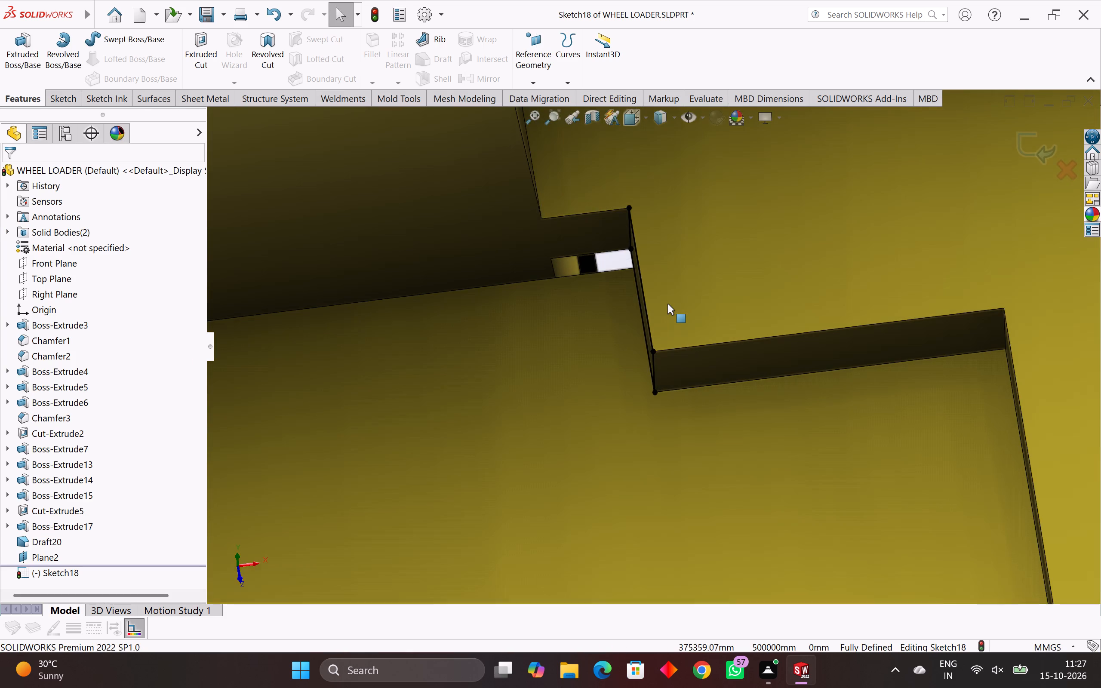
scroll(666, 298, "down", 5)
middle_click_drag(636, 267, 615, 294)
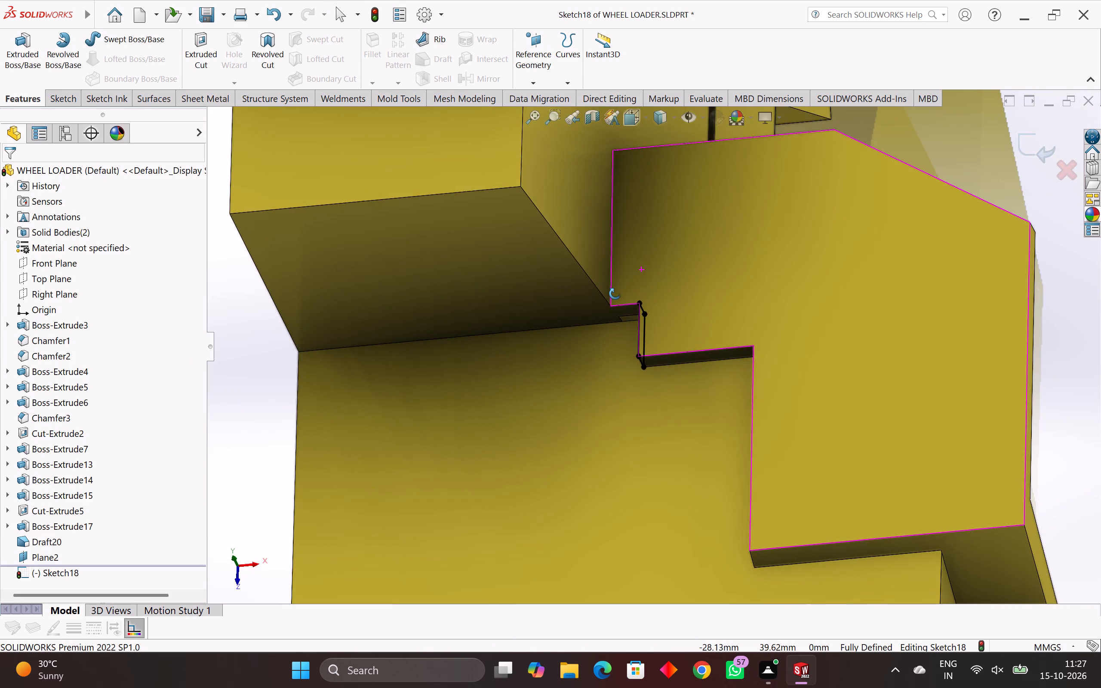
middle_click_drag(615, 294, 637, 319)
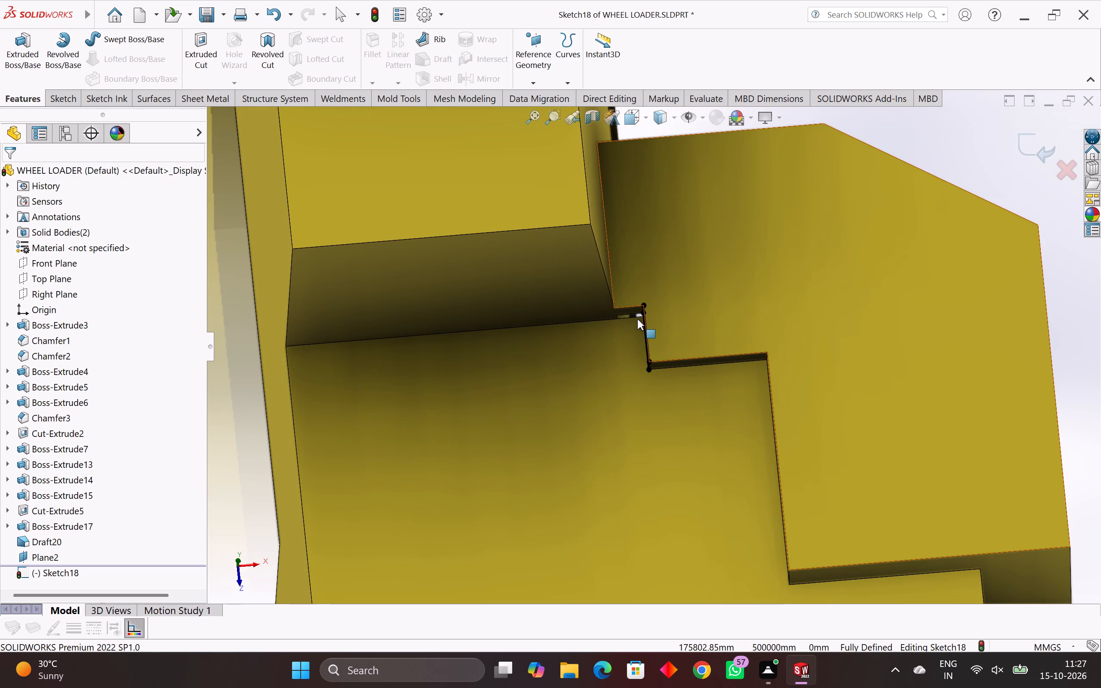
scroll(637, 319, "down", 3)
middle_click_drag(637, 319, 637, 316)
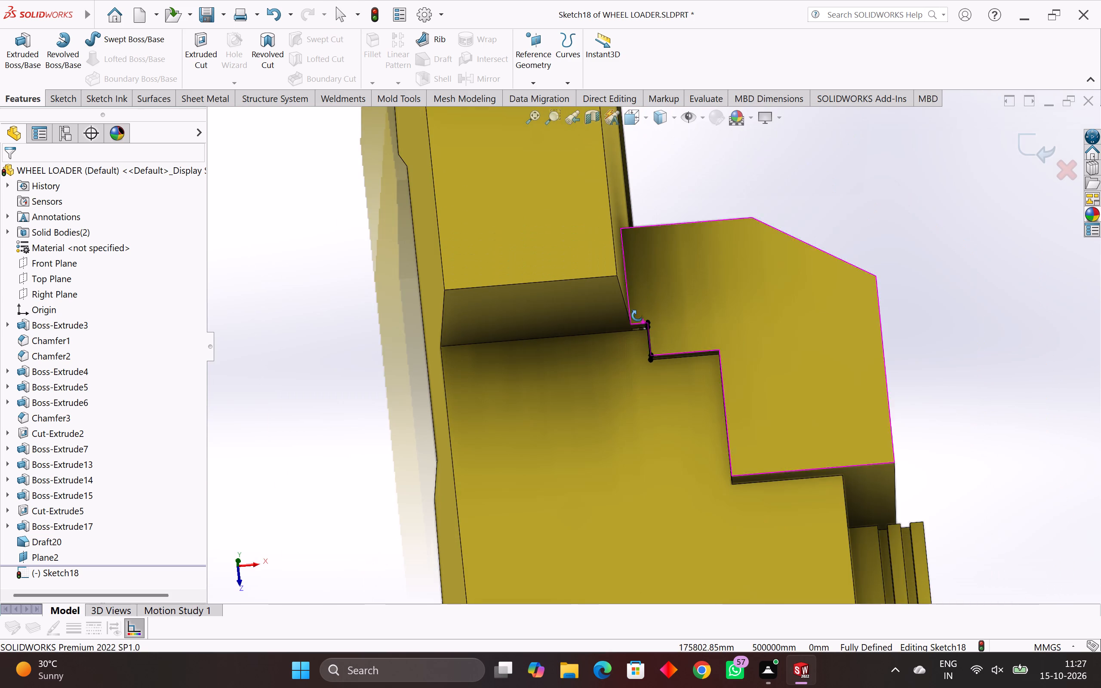
middle_click_drag(637, 316, 645, 212)
scroll(645, 214, "down", 1)
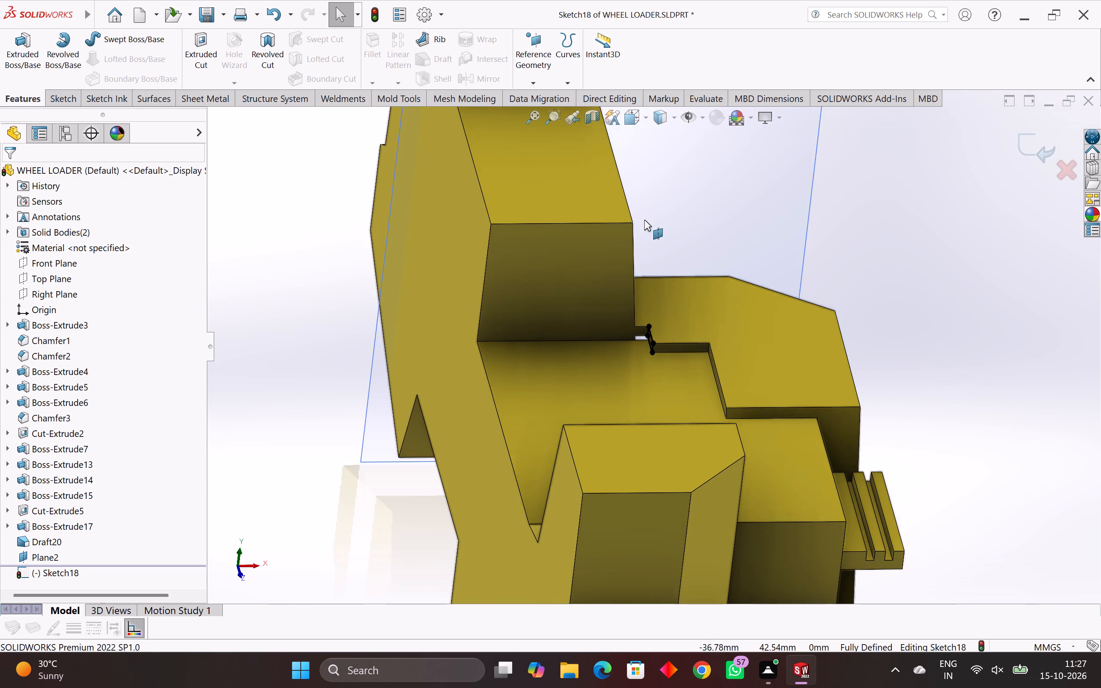
scroll(644, 222, "down", 2)
middle_click_drag(633, 291, 768, 492)
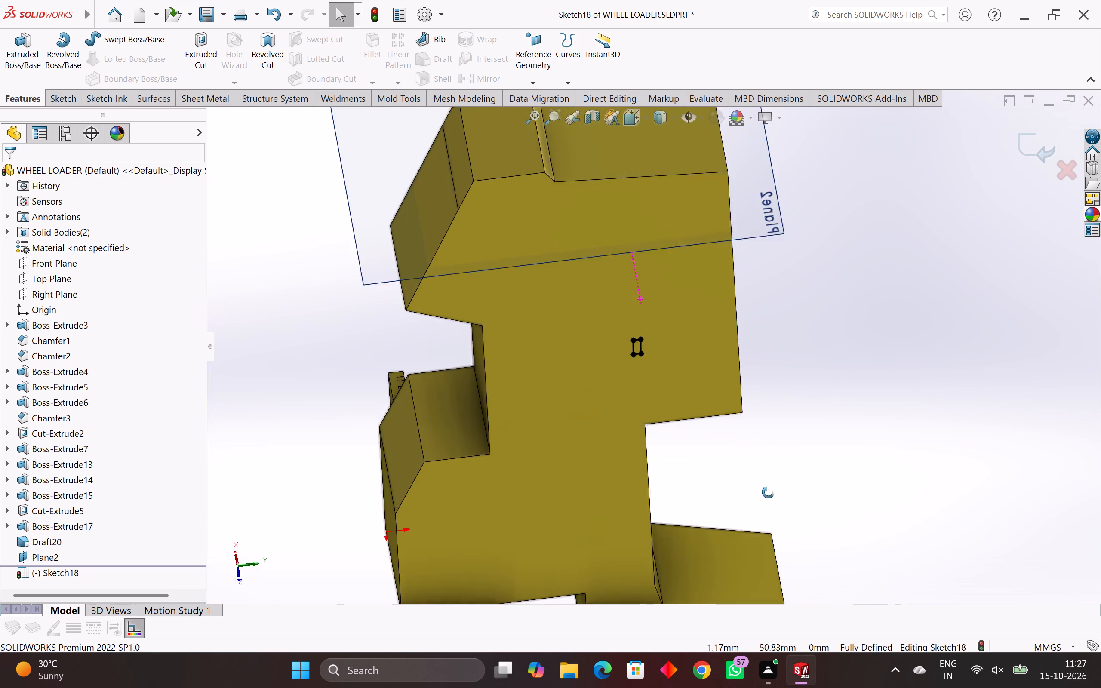
middle_click_drag(768, 492, 583, 541)
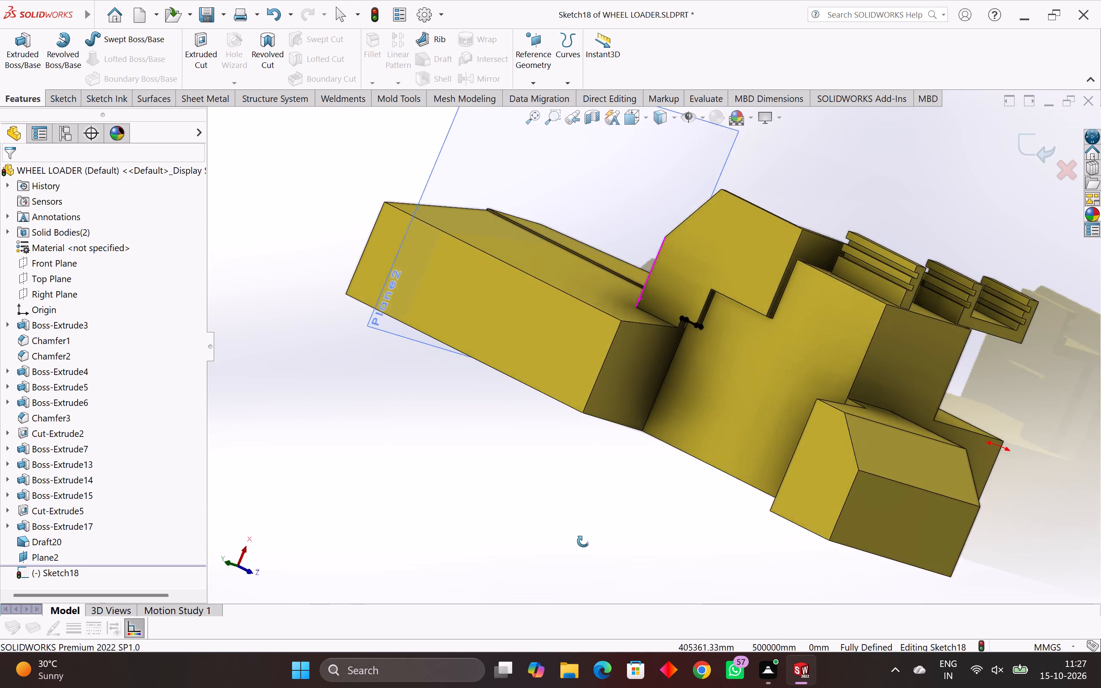
middle_click_drag(583, 541, 633, 552)
scroll(586, 550, "down", 1)
scroll(742, 322, "up", 8)
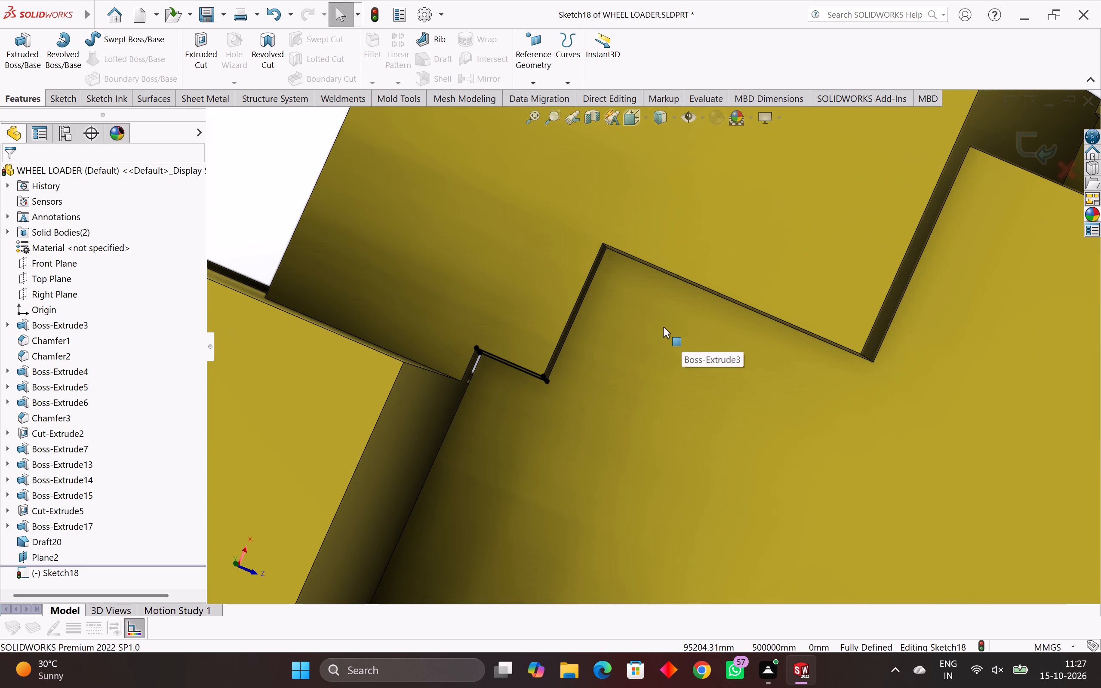
Undo the converted face outline and the sketch started on the side platform's notch face.
key("Escape")
key("Escape")
key("ctrl+z")
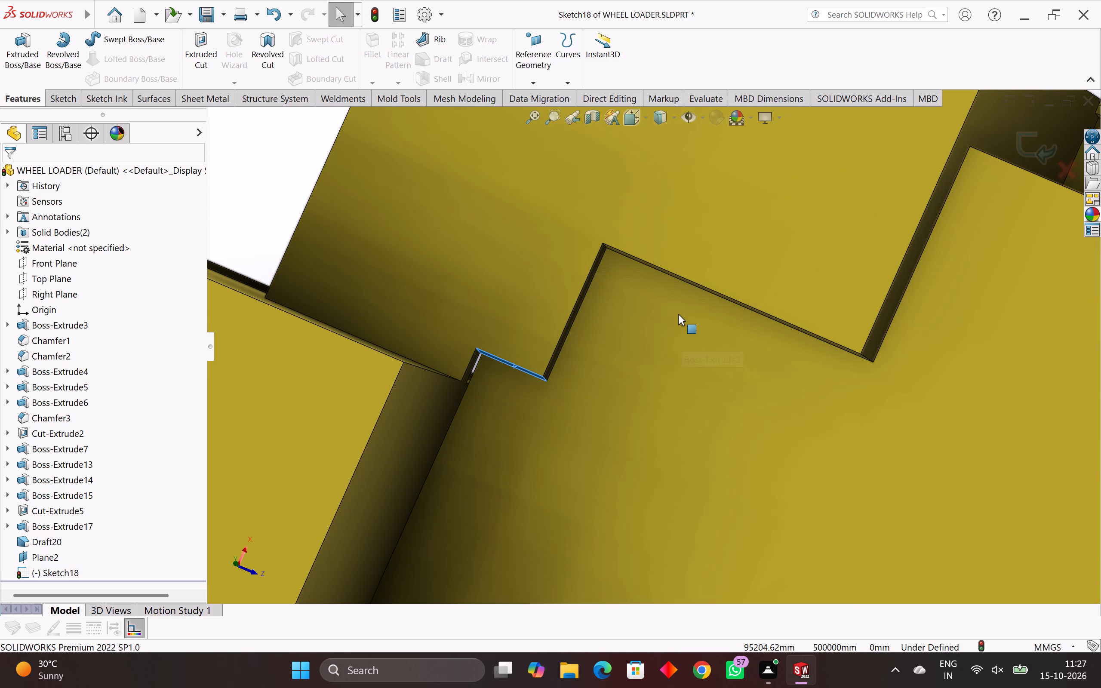
key("ctrl+z")
scroll(679, 320, "down", 4)
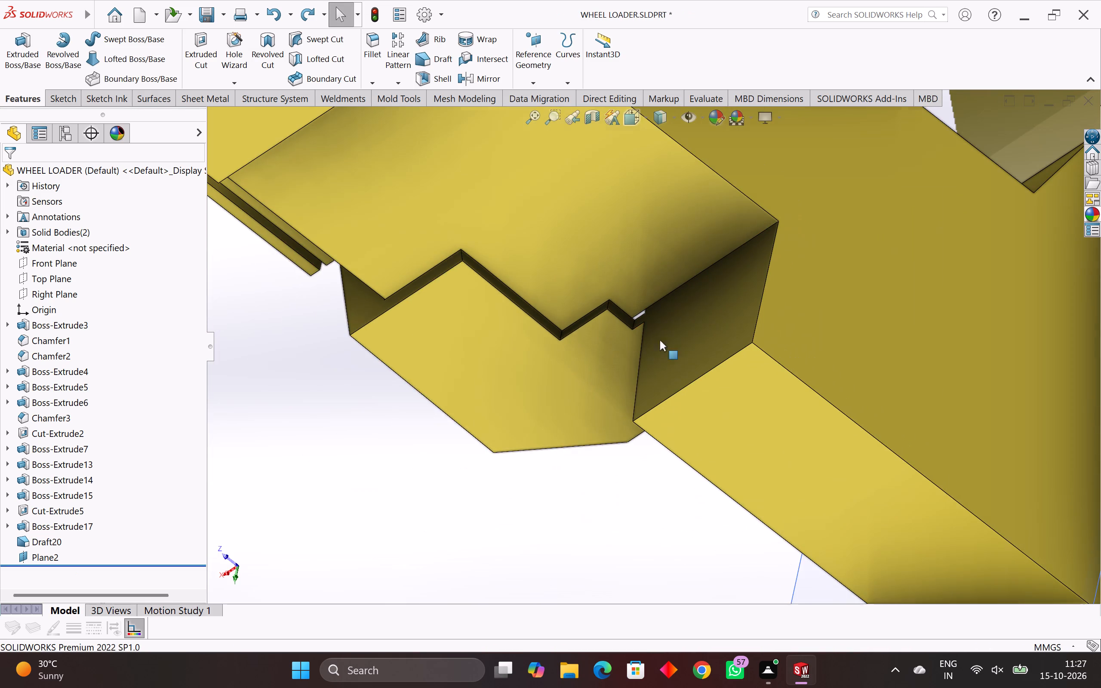
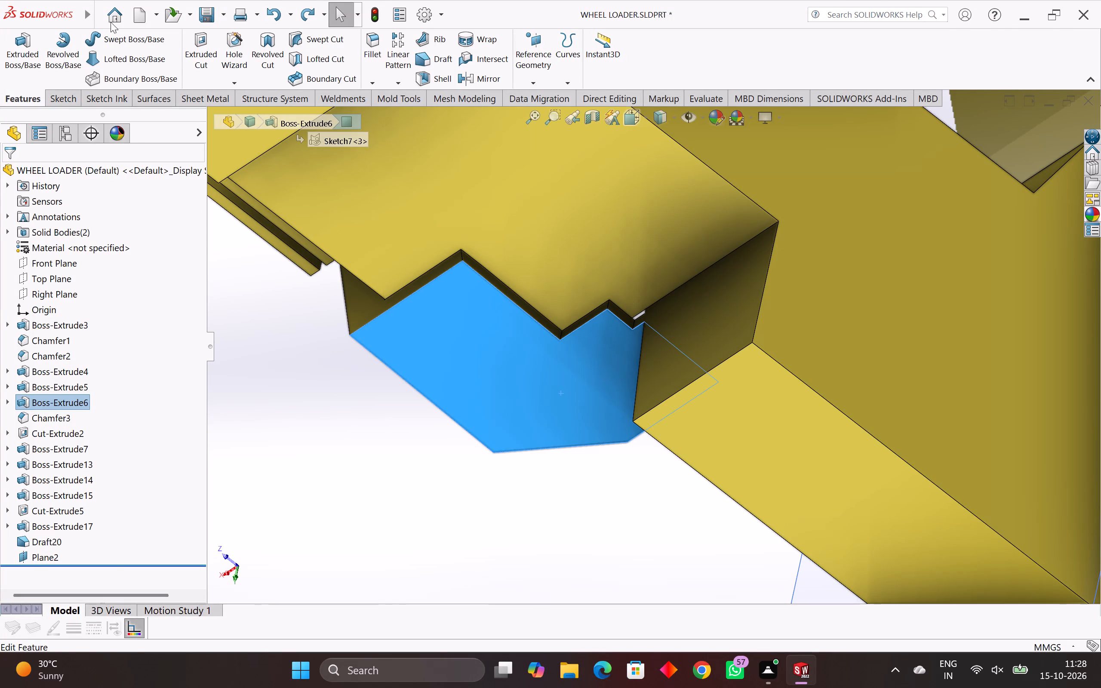
Start a sketch on the side platform's stepped, chamfered end face and convert the face outline into sketch entities.
left_click(69, 100)
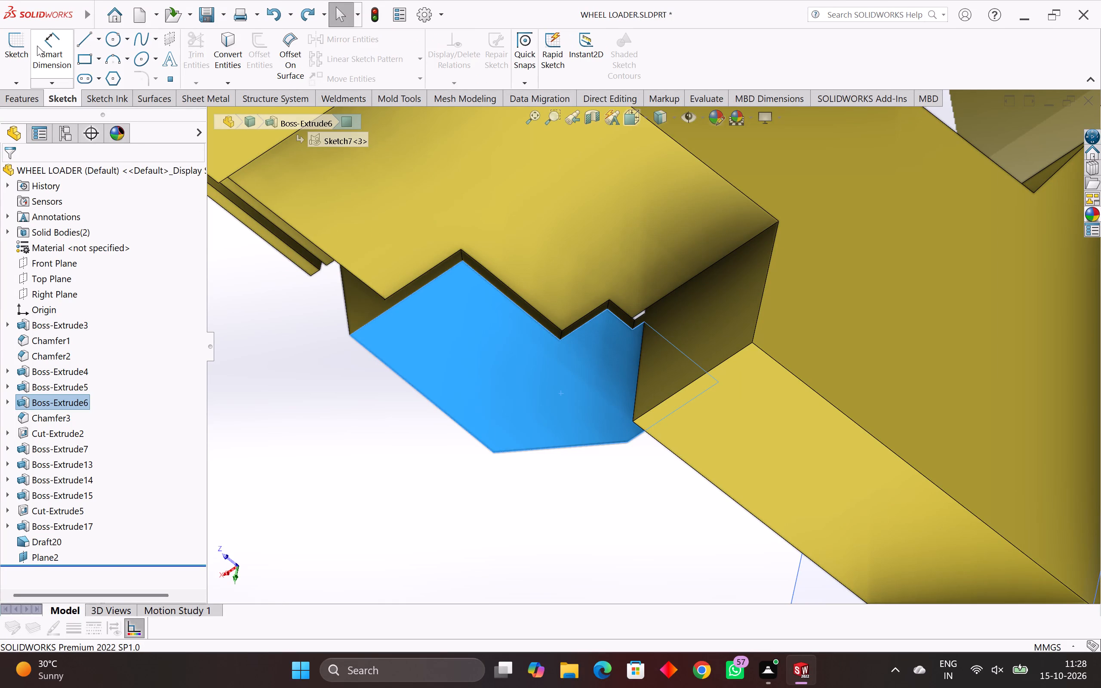
left_click(12, 46)
left_click(224, 41)
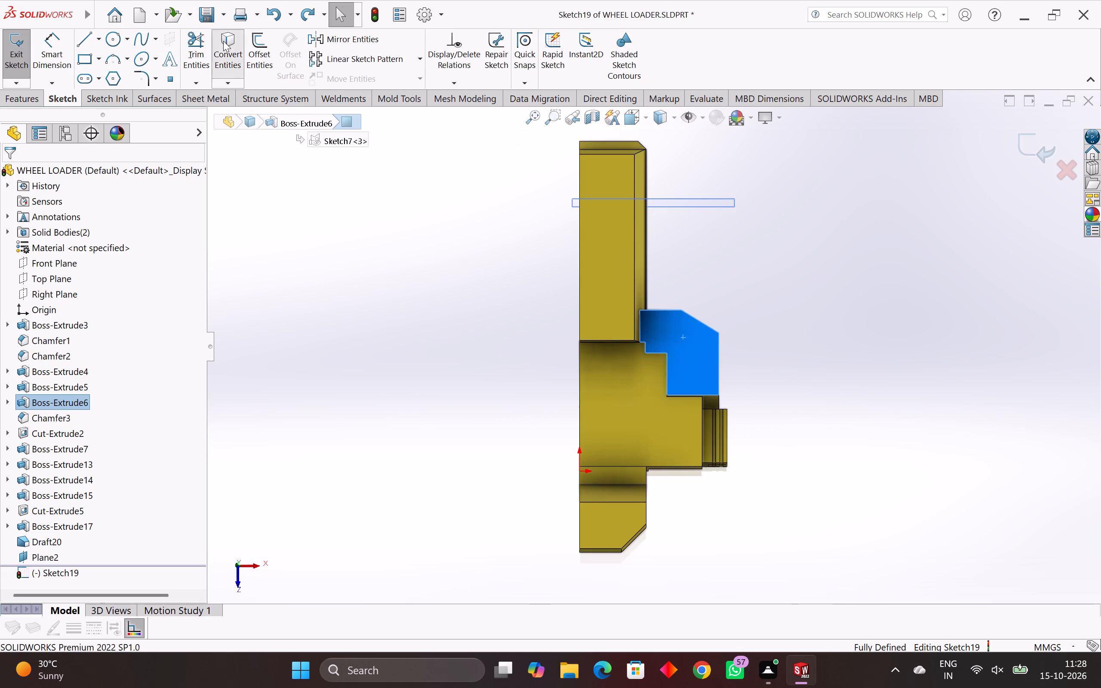
Sketch a vertical line about 7.7 mm long from the small notch's corner to the outline's upper edge, splitting off a narrow strip beside the body.
scroll(678, 393, "up", 5)
scroll(609, 247, "up", 5)
scroll(573, 227, "up", 4)
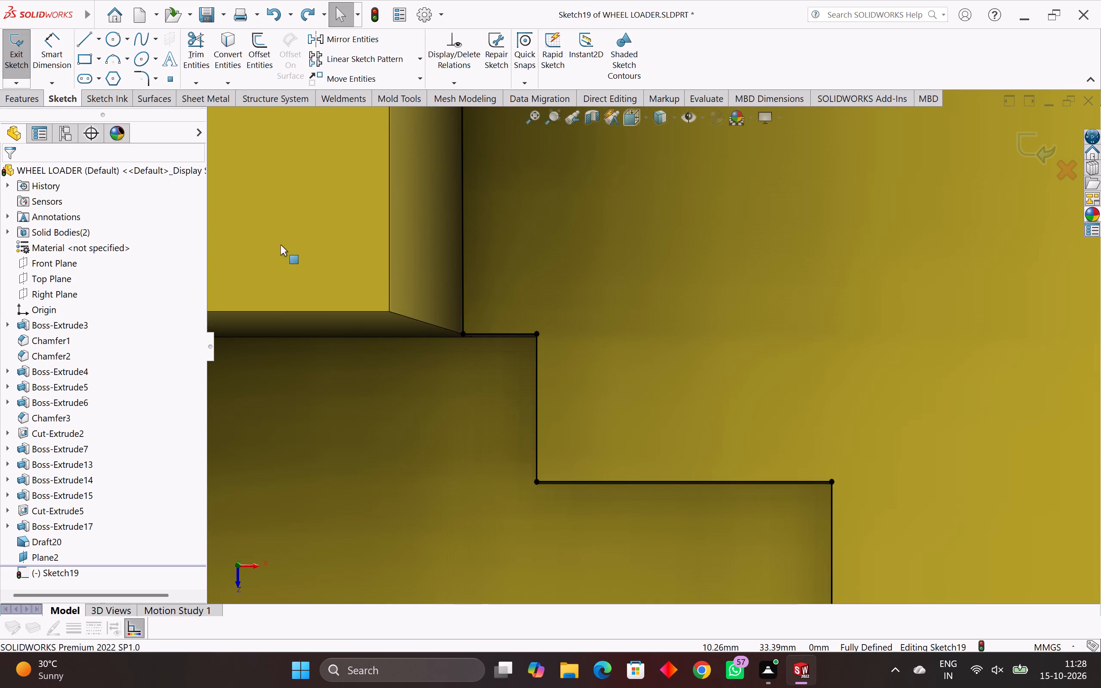
scroll(590, 352, "down", 5)
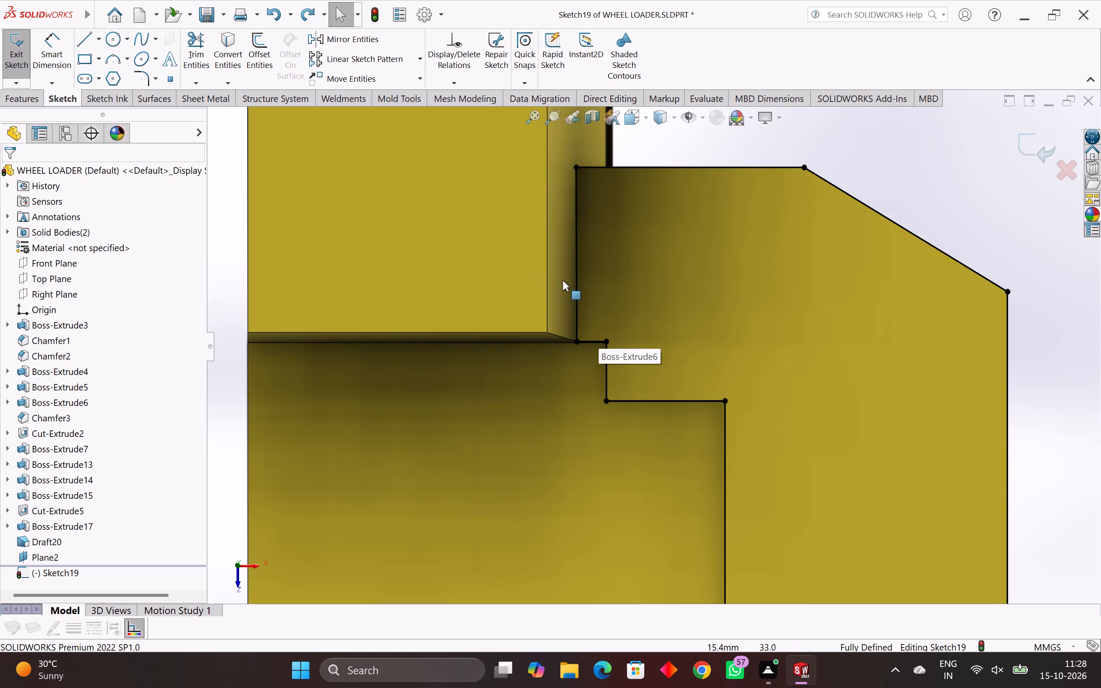
left_click(86, 39)
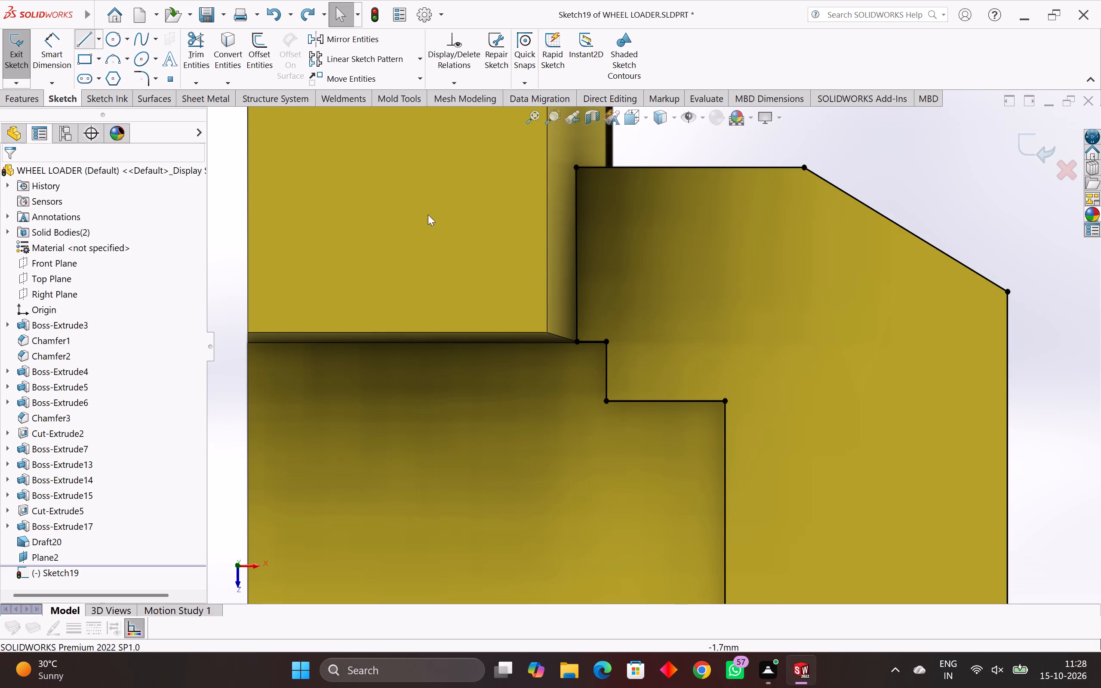
left_click(606, 341)
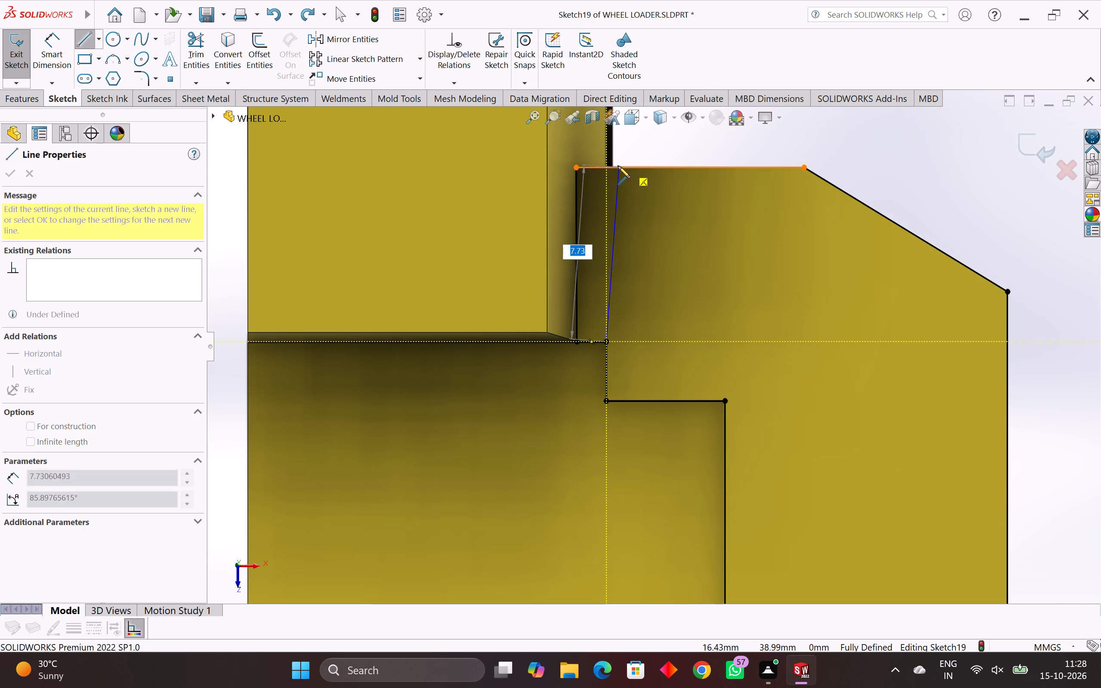
left_click(607, 166)
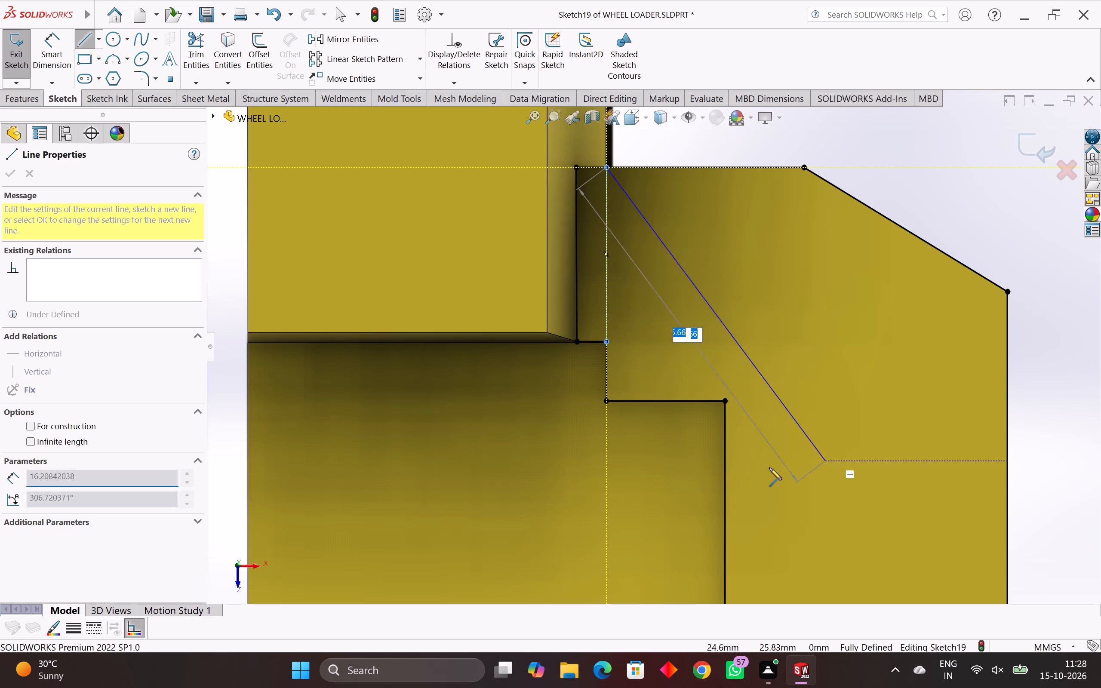
key("Escape")
key("Escape")
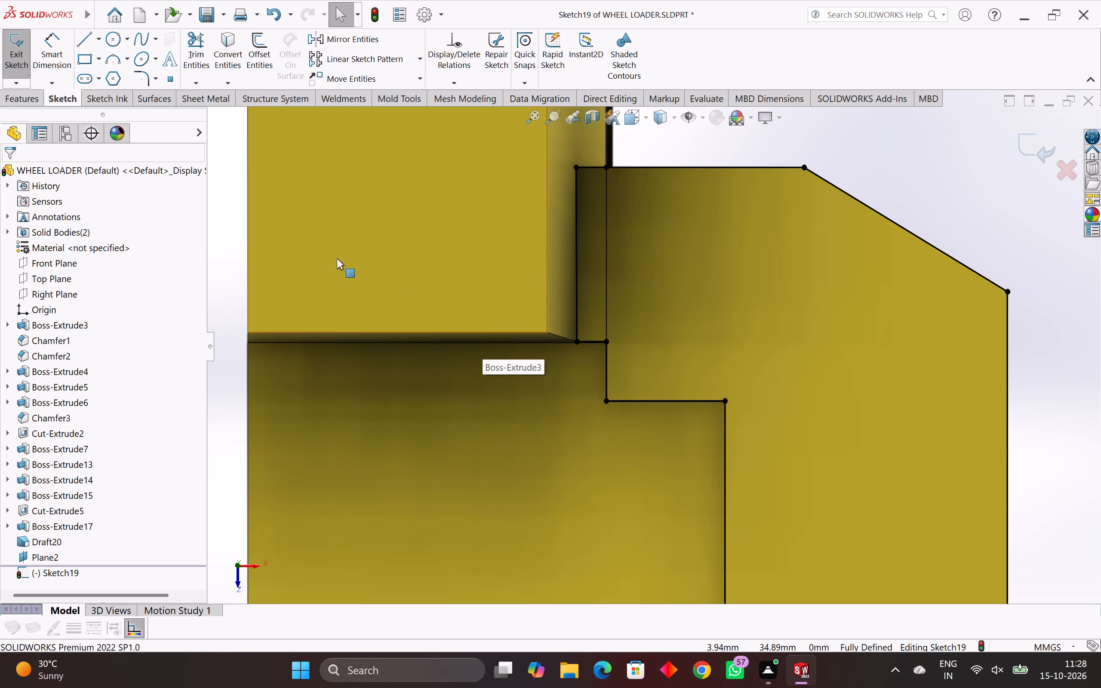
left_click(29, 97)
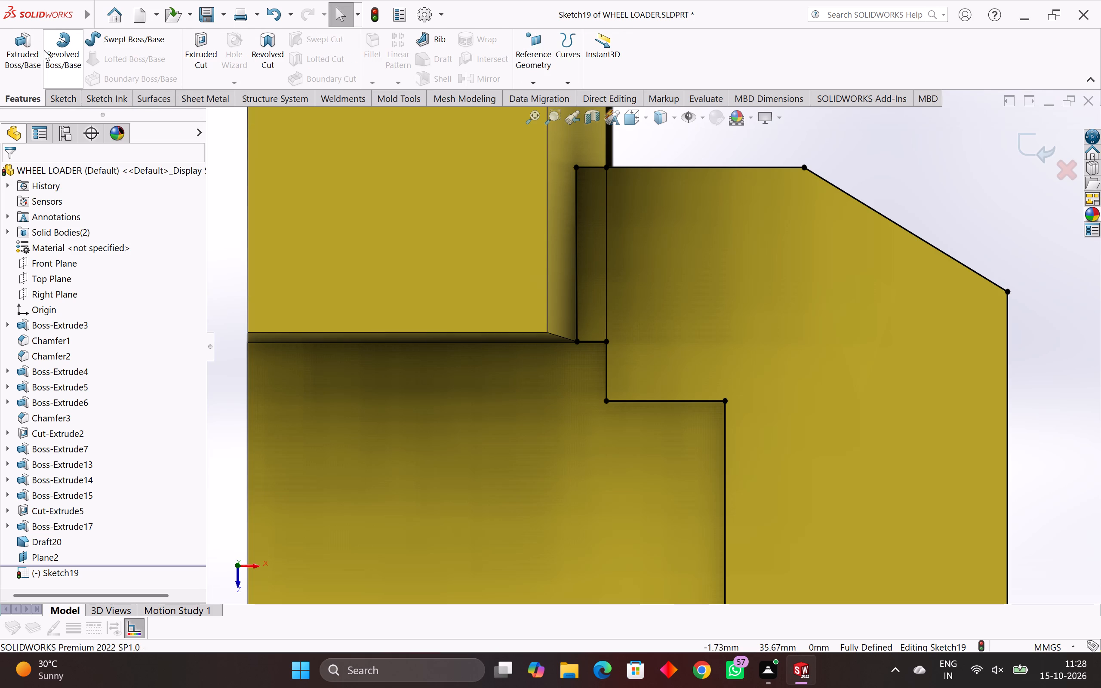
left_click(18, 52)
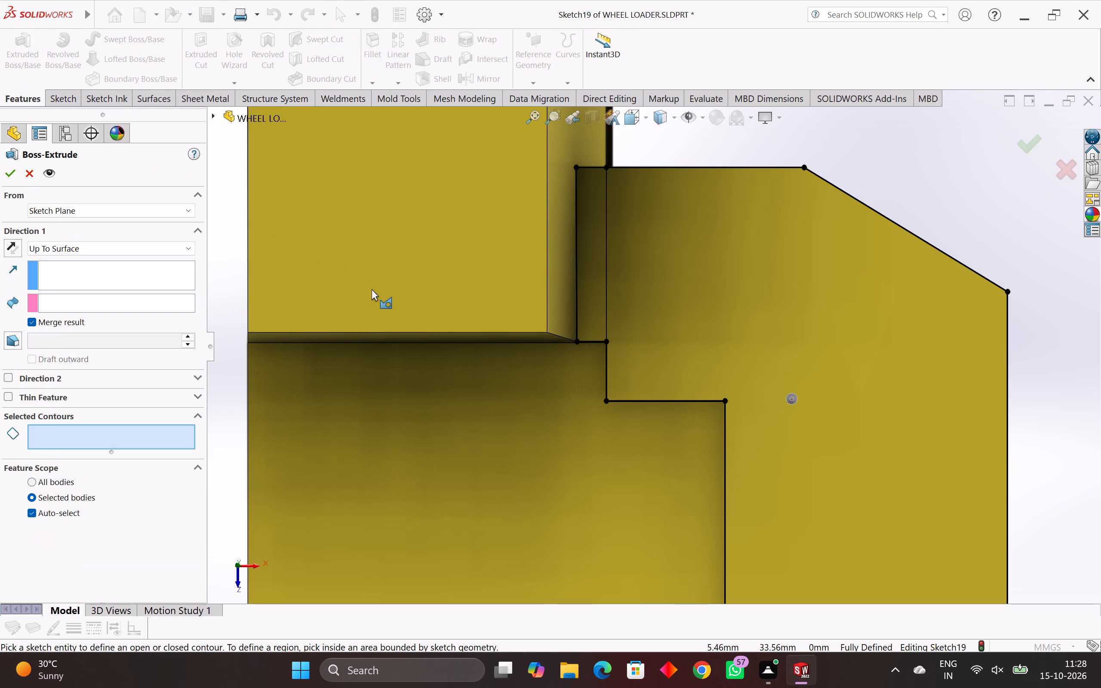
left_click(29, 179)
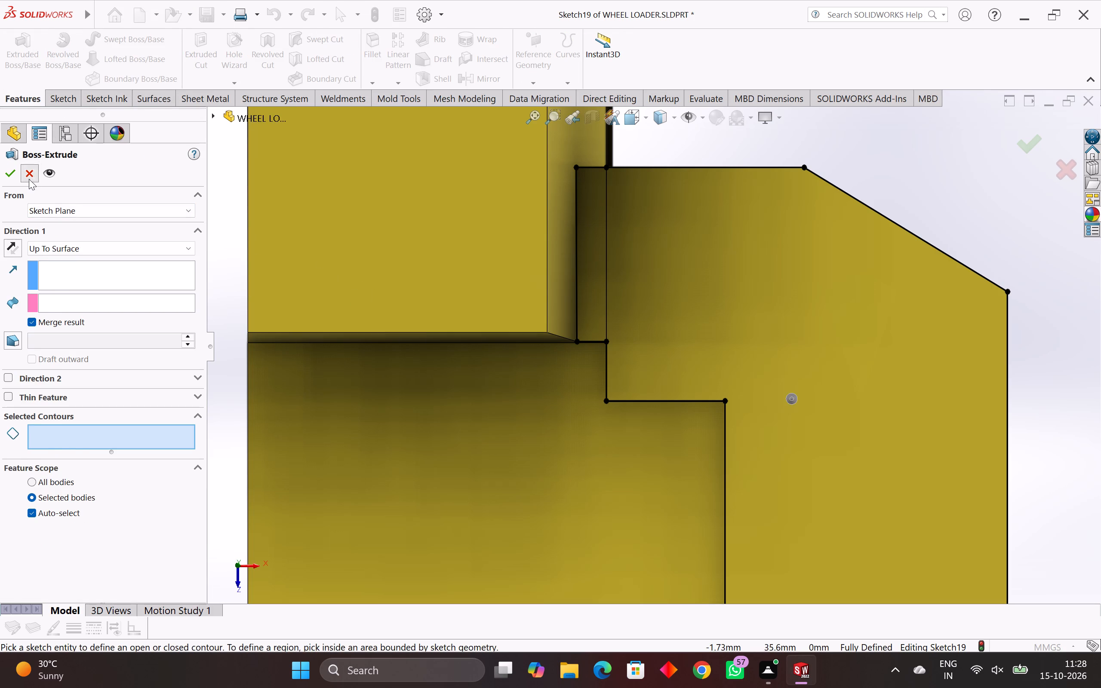
Set up a blind extruded cut of the narrow strip region beside the body, trying depths of 3 mm and 1 mm.
left_click(203, 40)
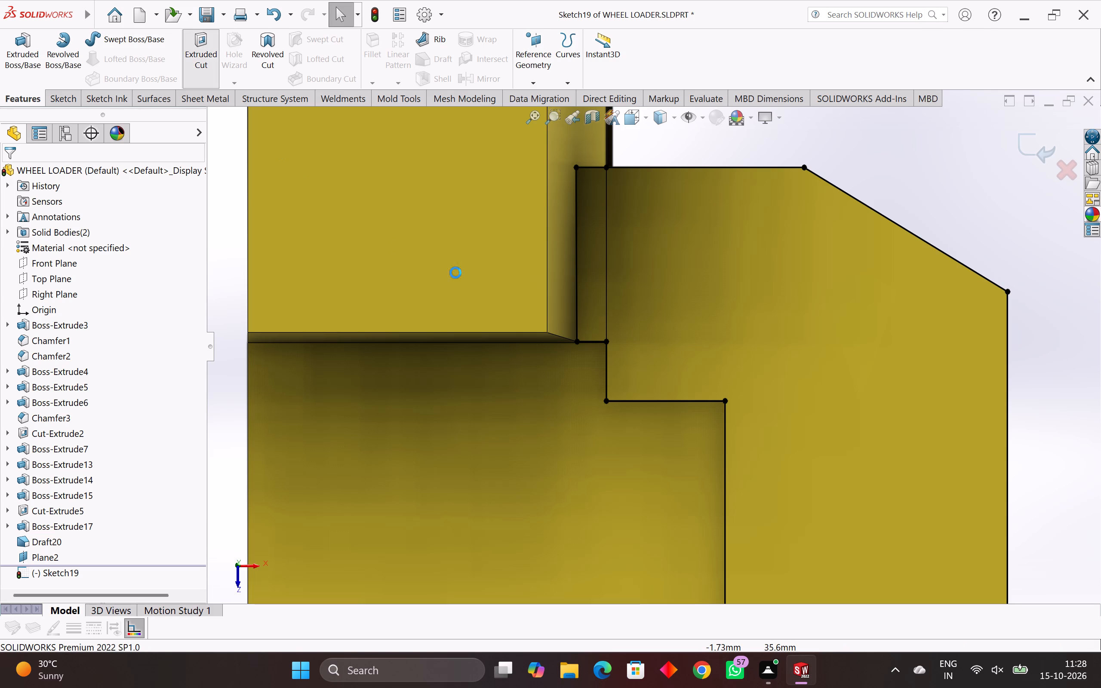
left_click(584, 302)
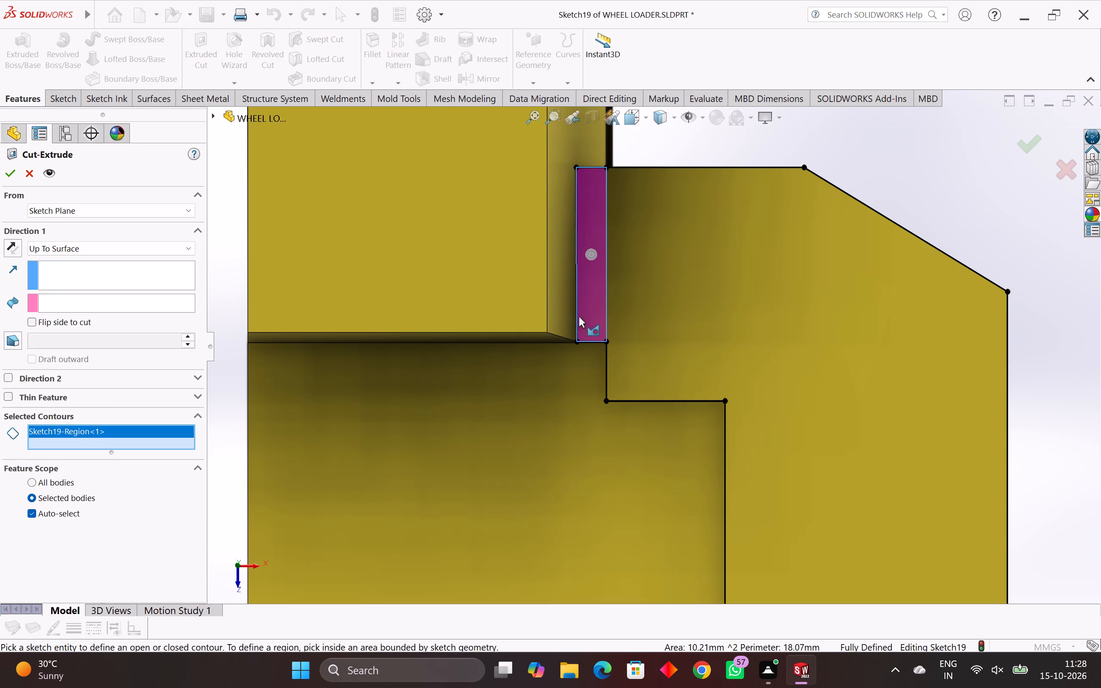
middle_click_drag(649, 370, 643, 477)
scroll(643, 477, "down", 3)
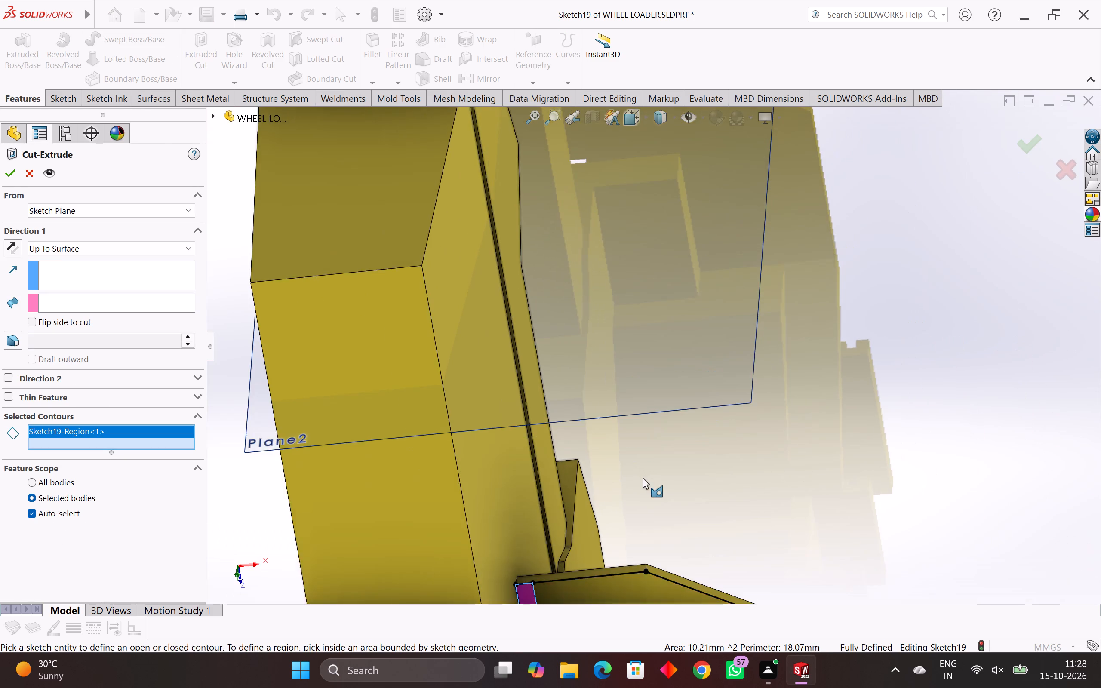
scroll(643, 477, "down", 3)
middle_click_drag(638, 477, 586, 518)
scroll(481, 512, "down", 3)
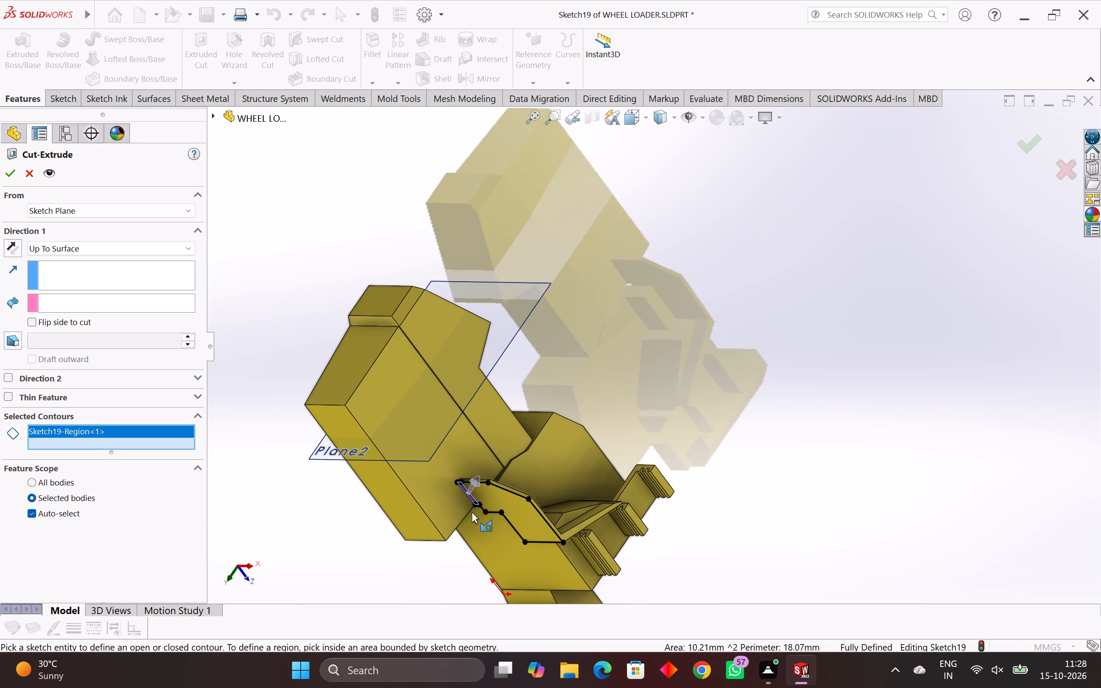
middle_click_drag(471, 512, 452, 530)
scroll(419, 503, "up", 4)
scroll(478, 469, "up", 4)
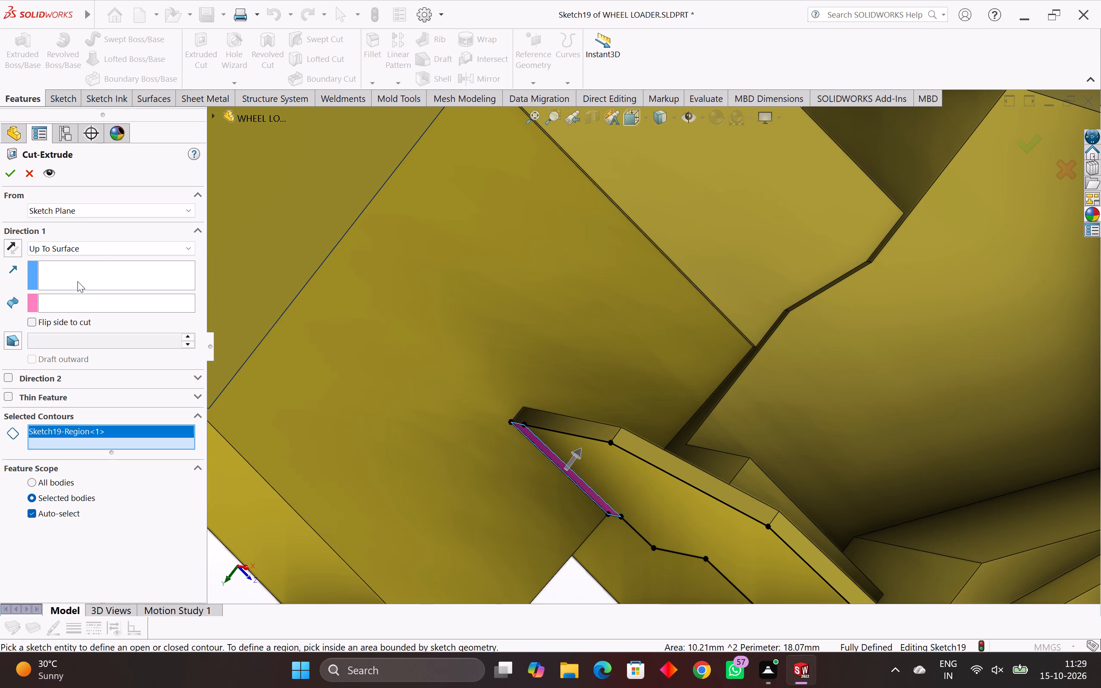
left_click(102, 255)
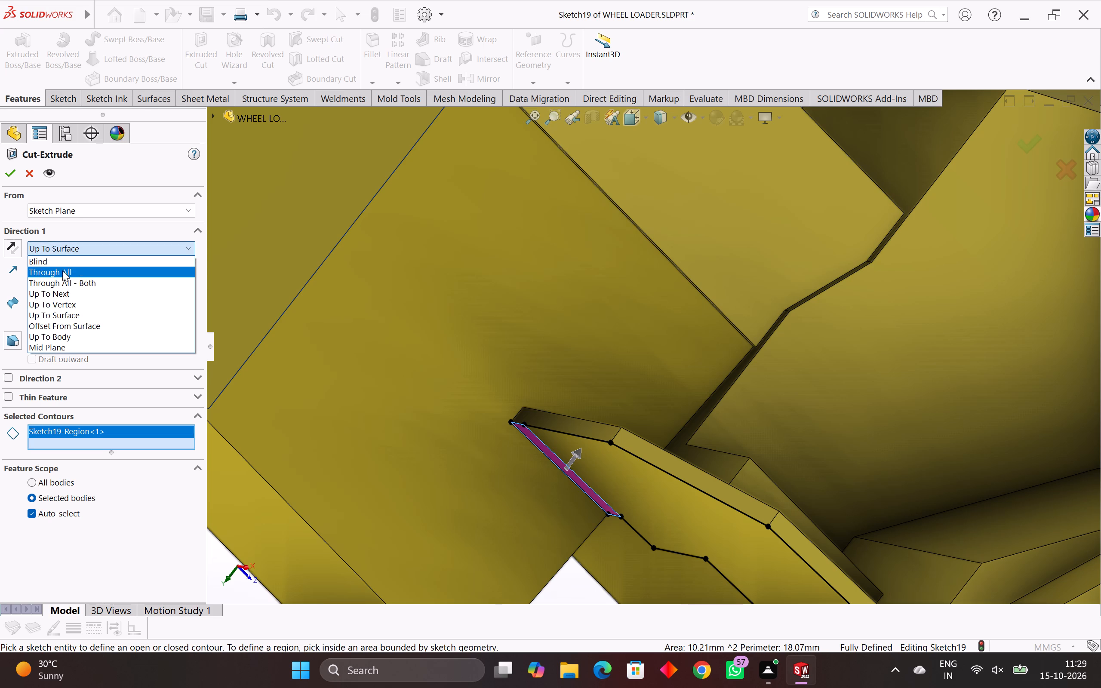
left_click(62, 263)
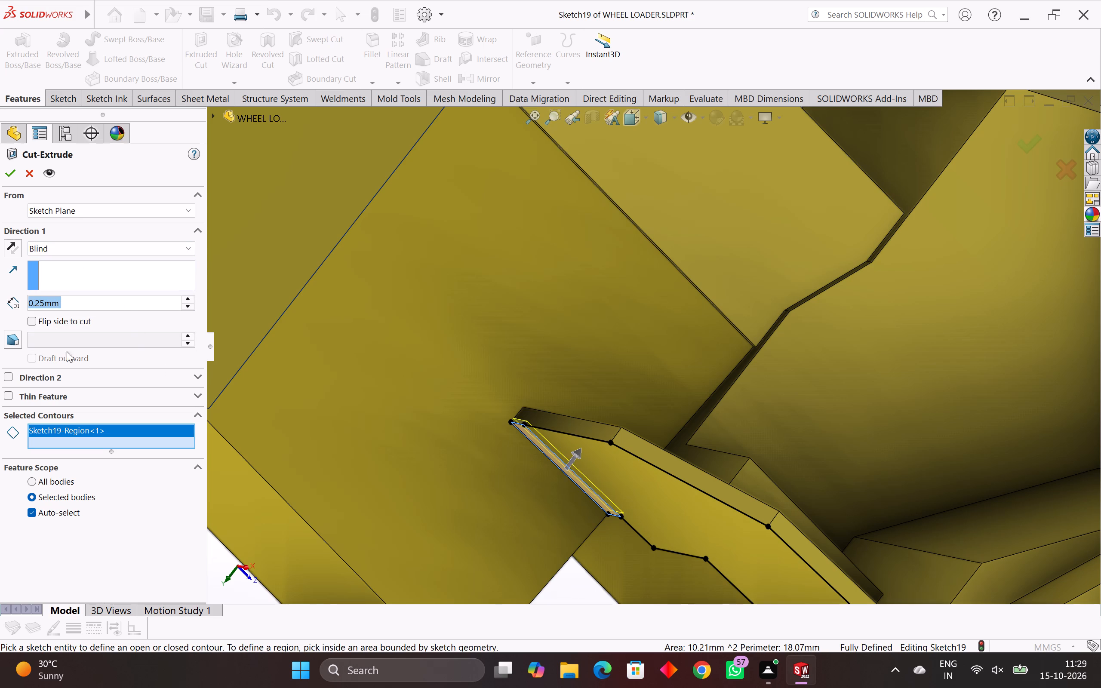
key("3")
key("Return")
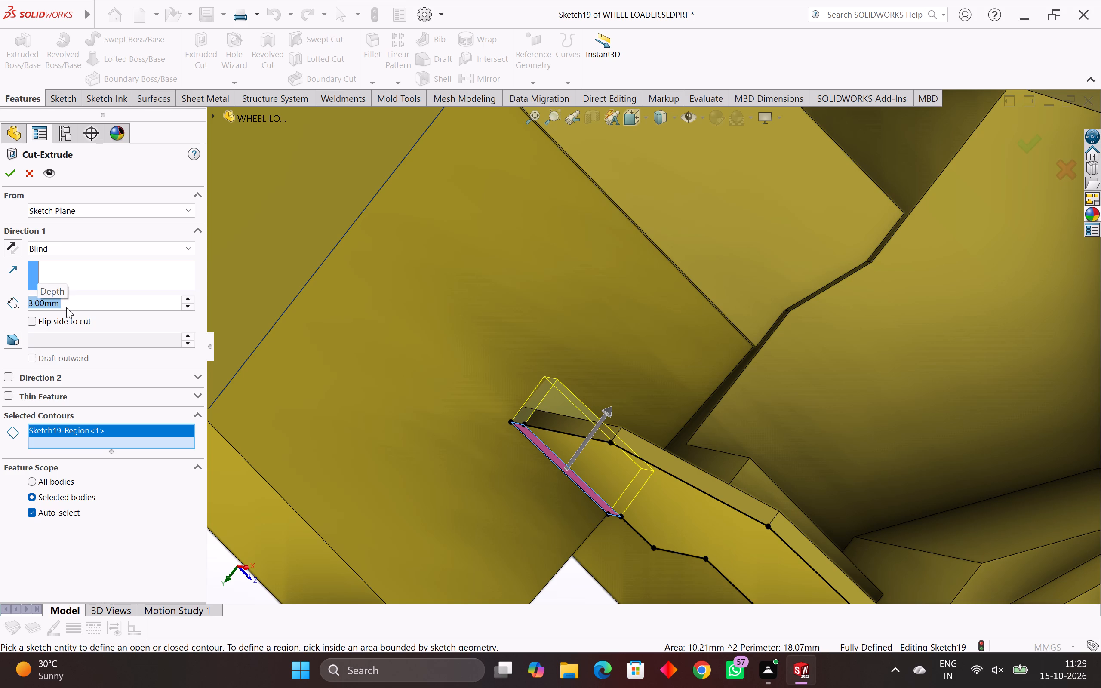
key("1")
key("Return")
Examine the strip's cut preview from several angles to compare its depth with the side platform's thickness.
scroll(153, 326, "down", 1)
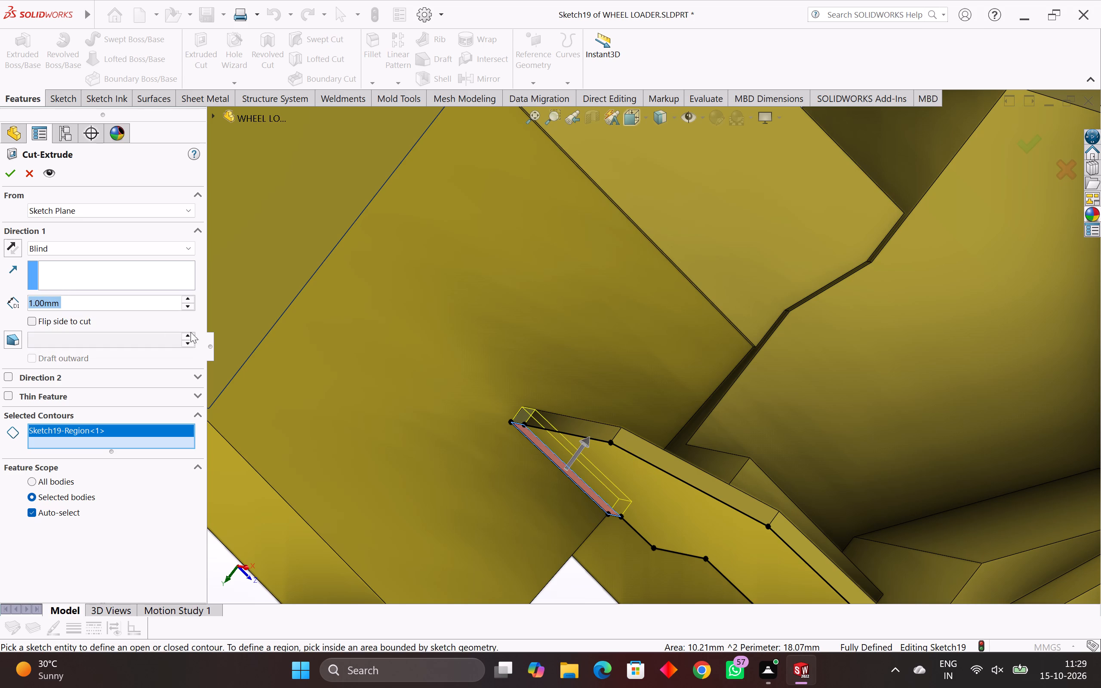
scroll(191, 332, "down", 1)
middle_click_drag(483, 405, 489, 492)
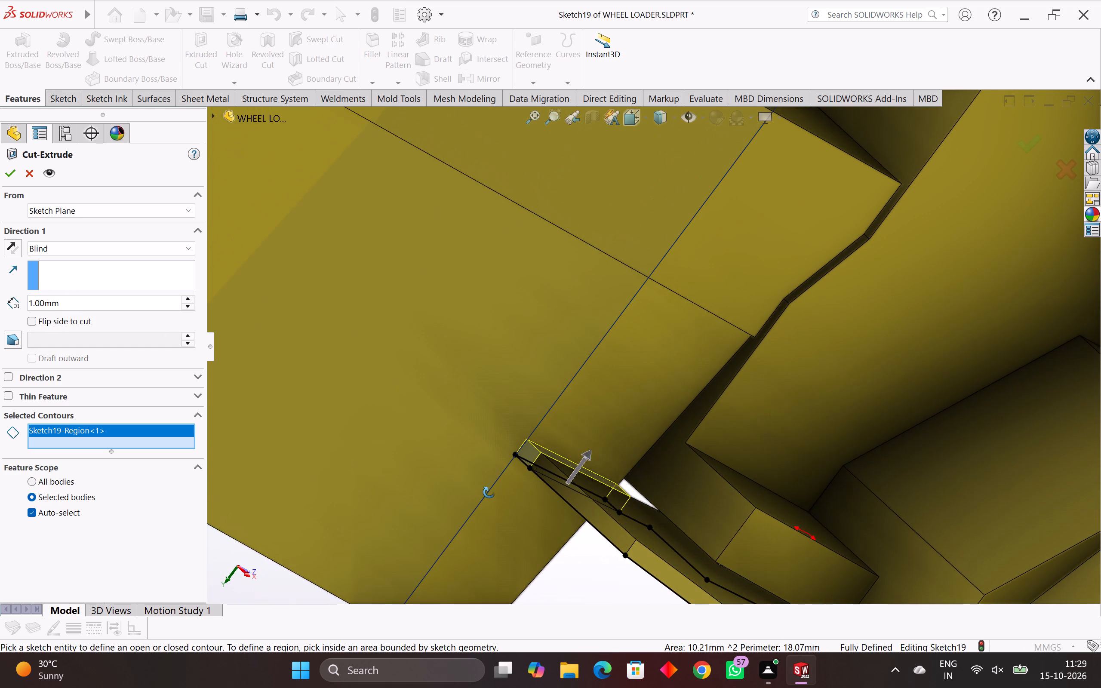
middle_click_drag(489, 492, 505, 491)
scroll(584, 454, "up", 10)
scroll(609, 385, "up", 4)
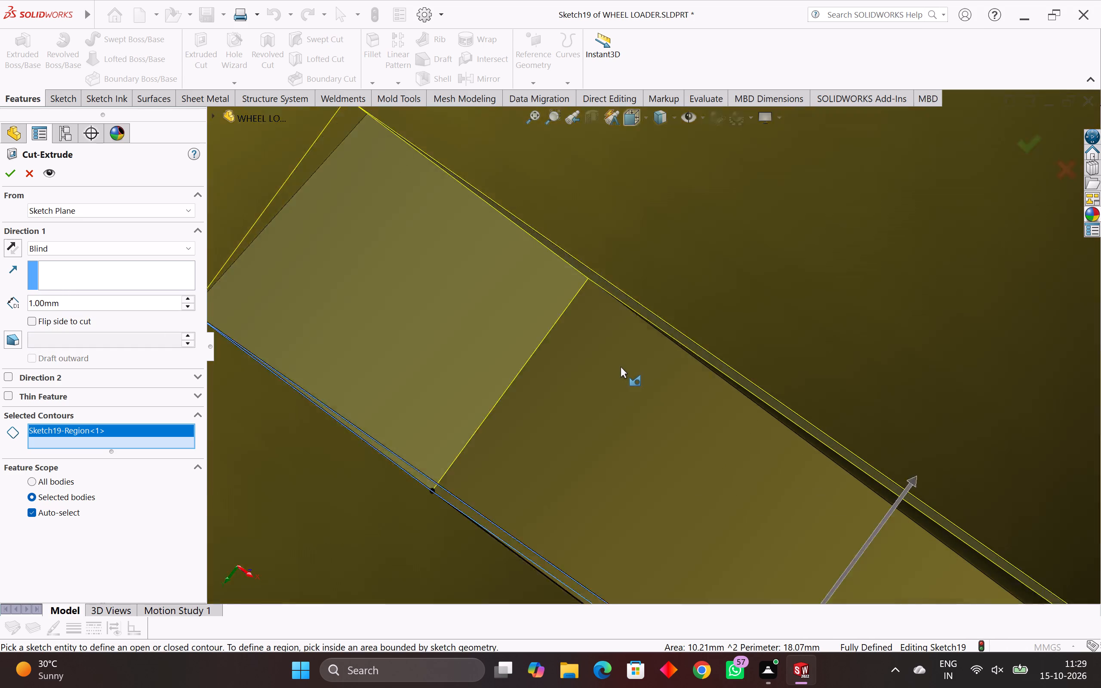
scroll(621, 366, "up", 3)
middle_click_drag(621, 366, 600, 396)
scroll(600, 396, "down", 8)
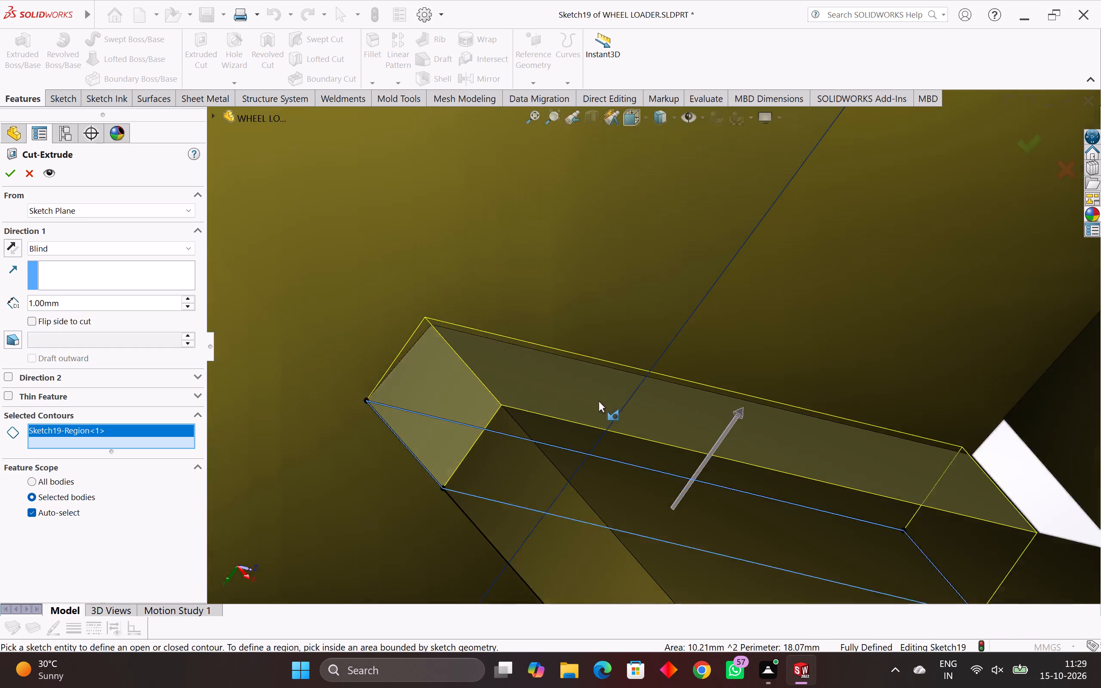
scroll(599, 401, "down", 4)
middle_click_drag(599, 401, 615, 422)
scroll(725, 451, "down", 5)
middle_click_drag(757, 475, 780, 491)
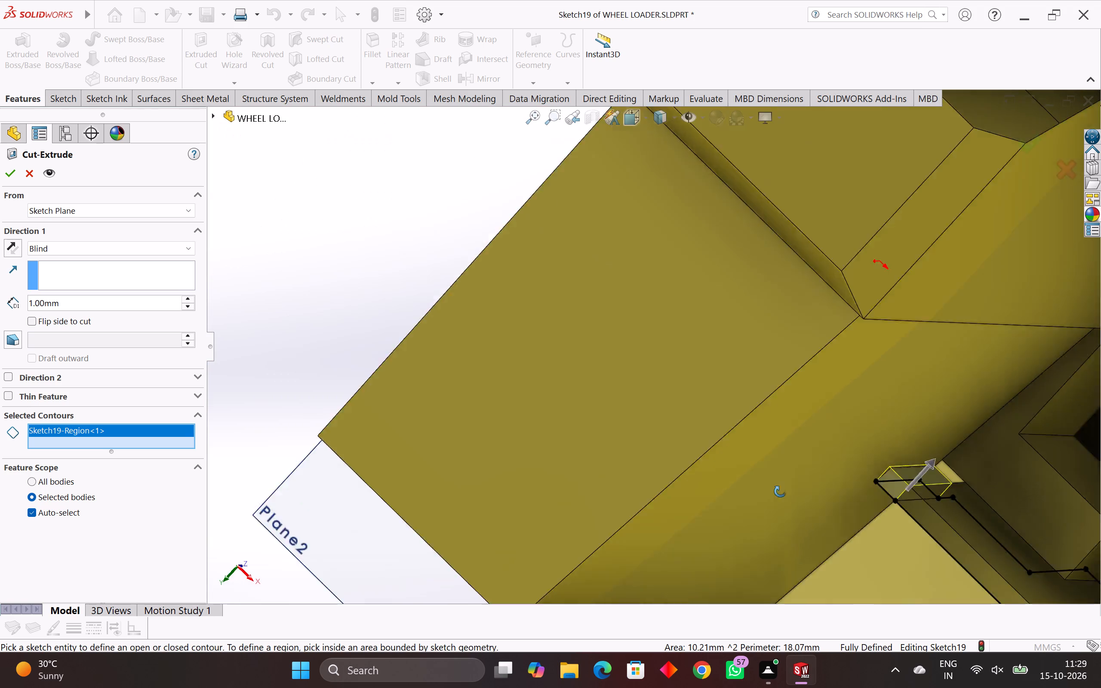
middle_click_drag(780, 491, 832, 383)
scroll(876, 384, "down", 5)
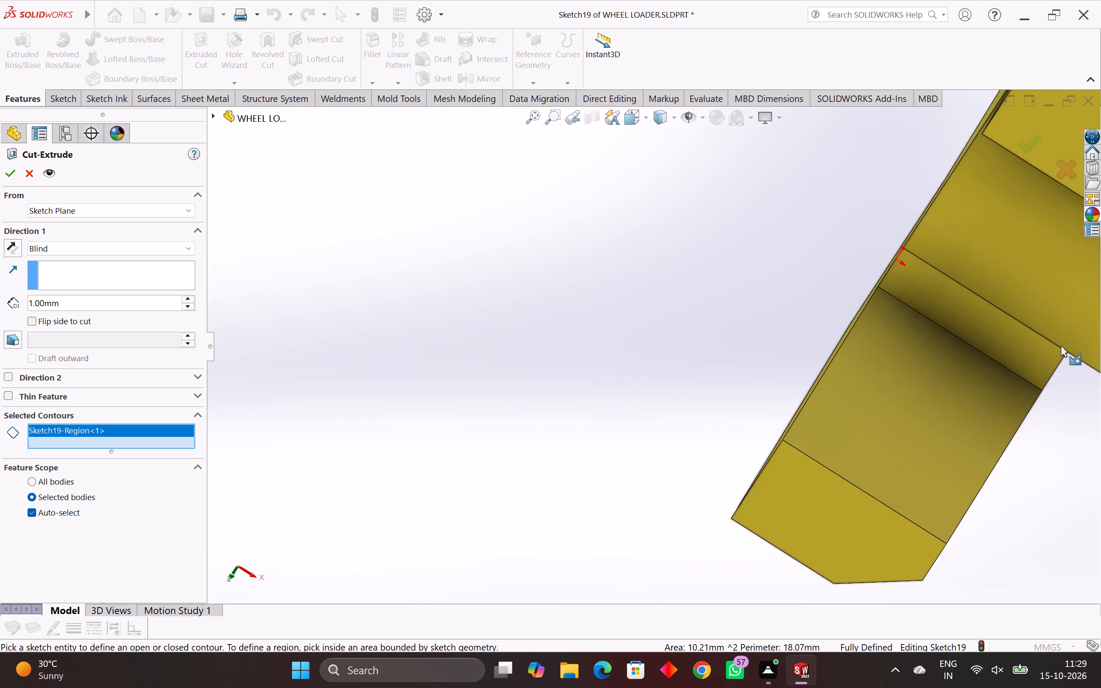
scroll(1021, 197, "up", 7)
scroll(882, 228, "up", 9)
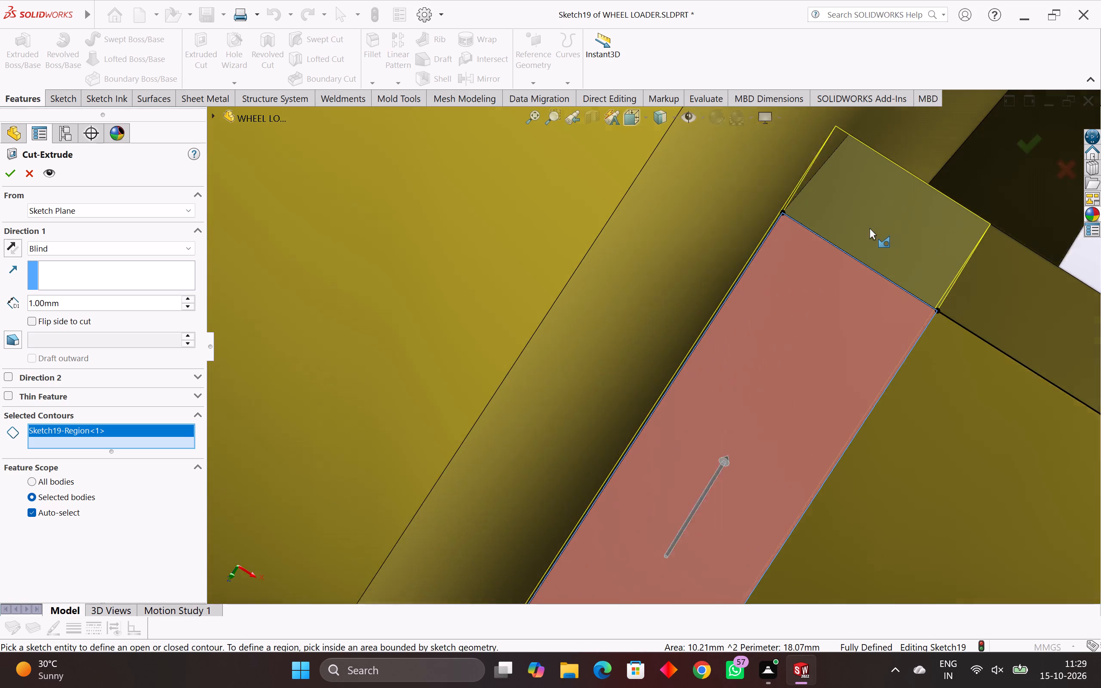
scroll(870, 228, "up", 1)
scroll(849, 224, "down", 5)
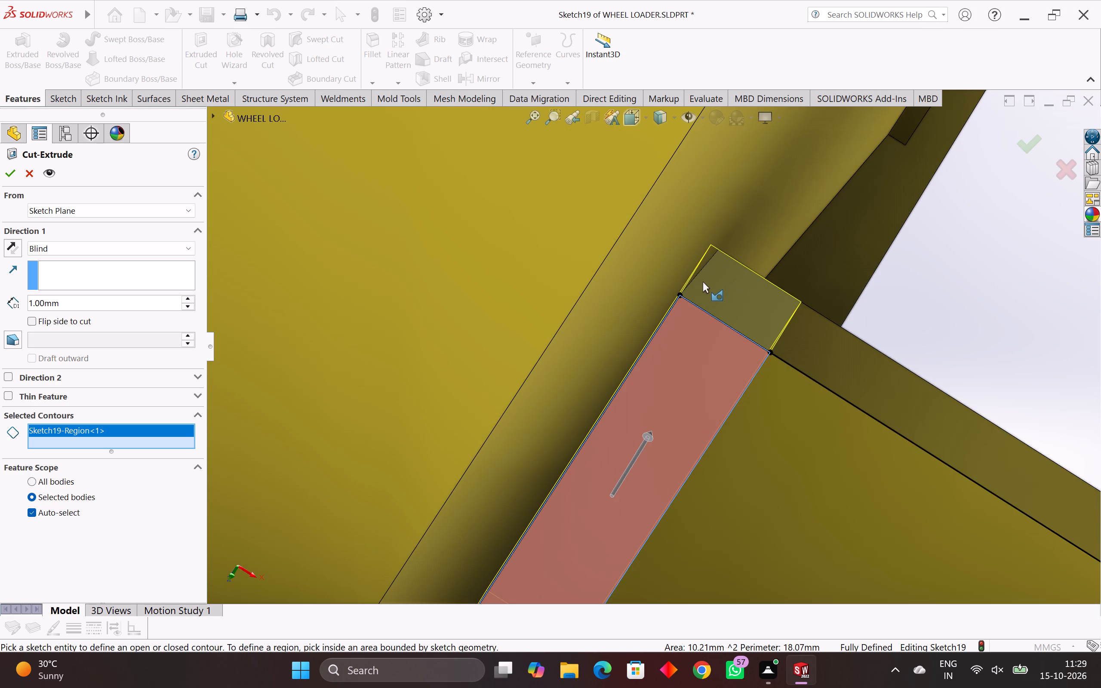
scroll(703, 282, "down", 4)
middle_click_drag(703, 282, 679, 321)
scroll(680, 318, "down", 6)
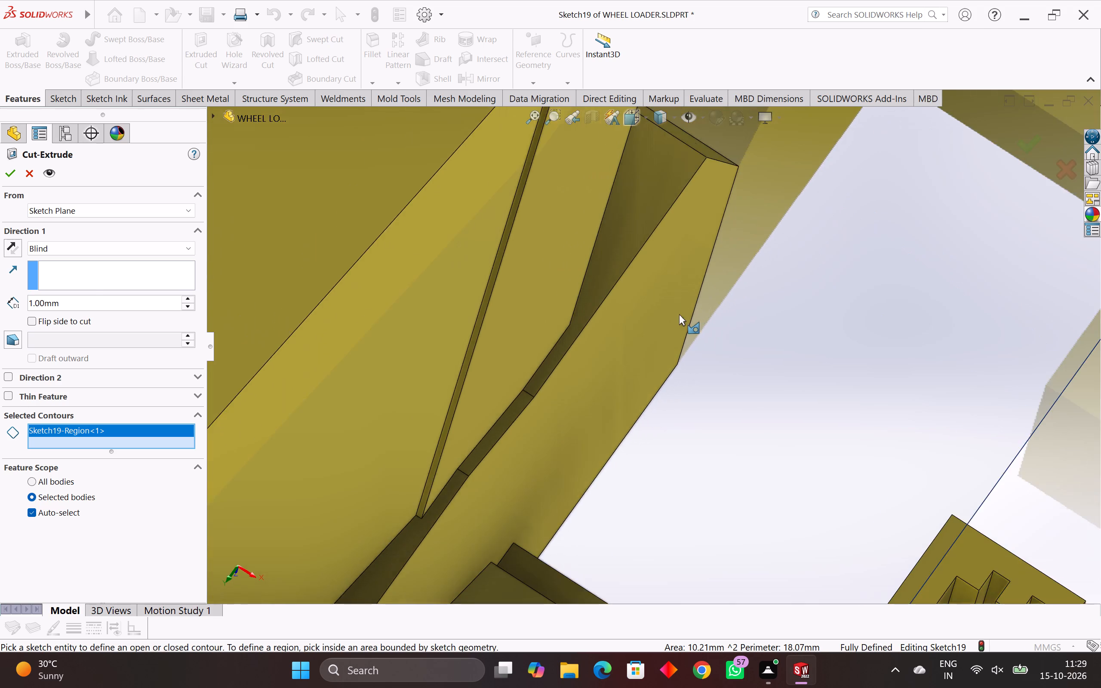
scroll(679, 314, "down", 2)
scroll(593, 399, "down", 1)
middle_click_drag(579, 426, 567, 421)
scroll(501, 413, "up", 6)
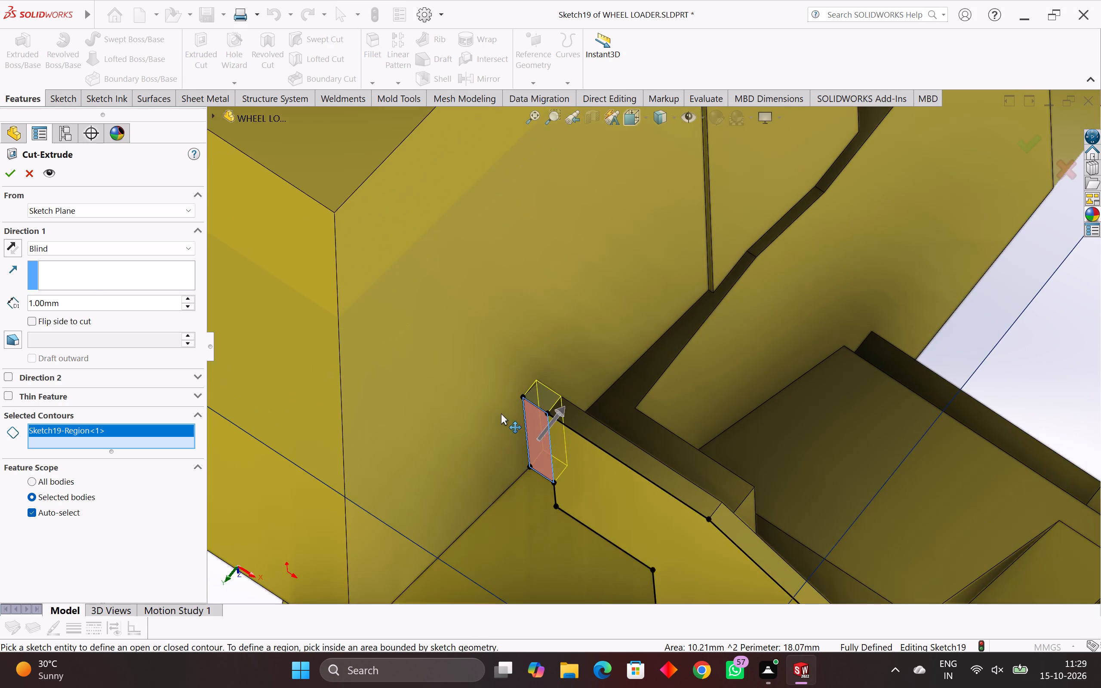
scroll(540, 424, "up", 5)
scroll(585, 443, "up", 5)
scroll(603, 431, "down", 4)
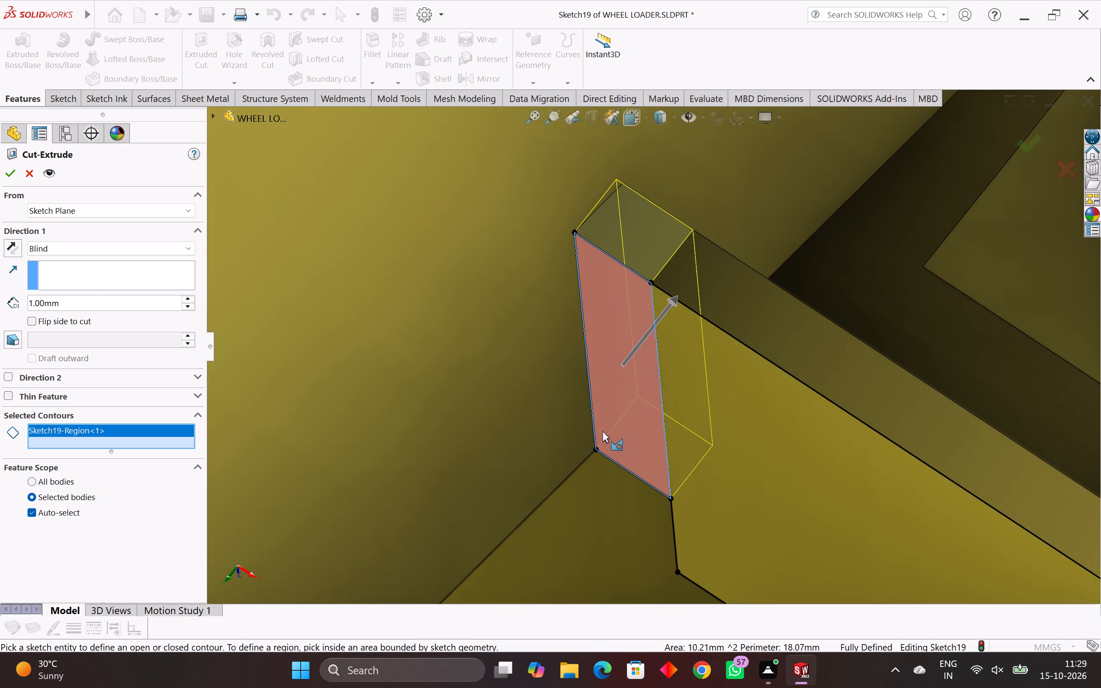
scroll(603, 431, "down", 6)
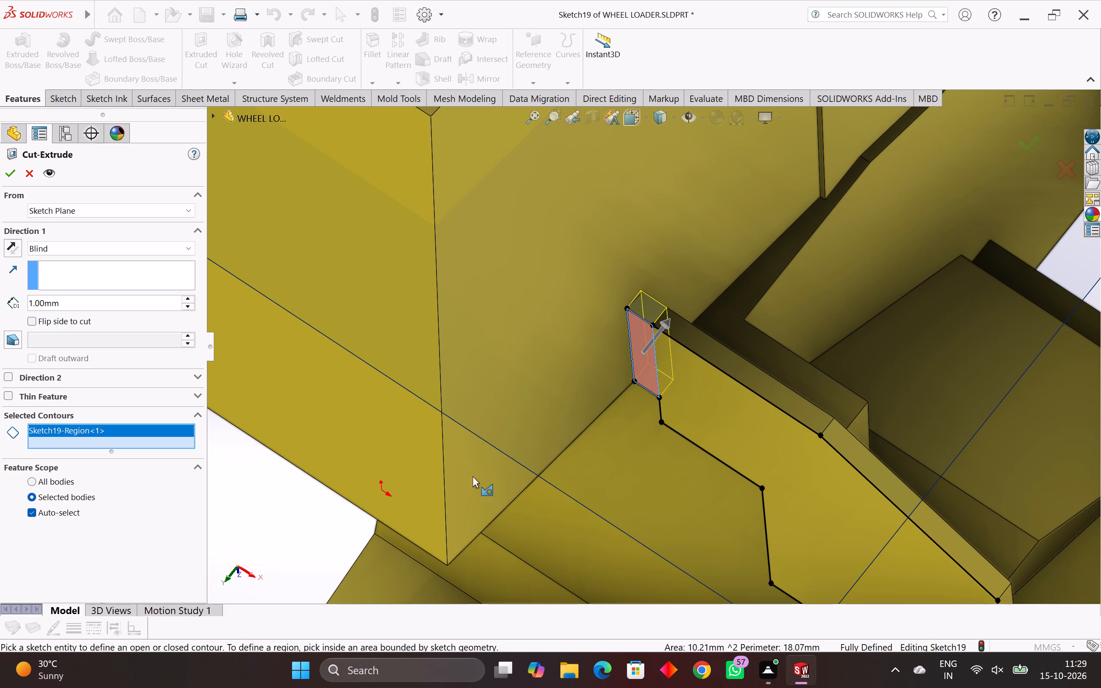
Set the strip's cut depth to 1.5 mm and complete the extruded cut.
left_click_drag(74, 305, 0, 312)
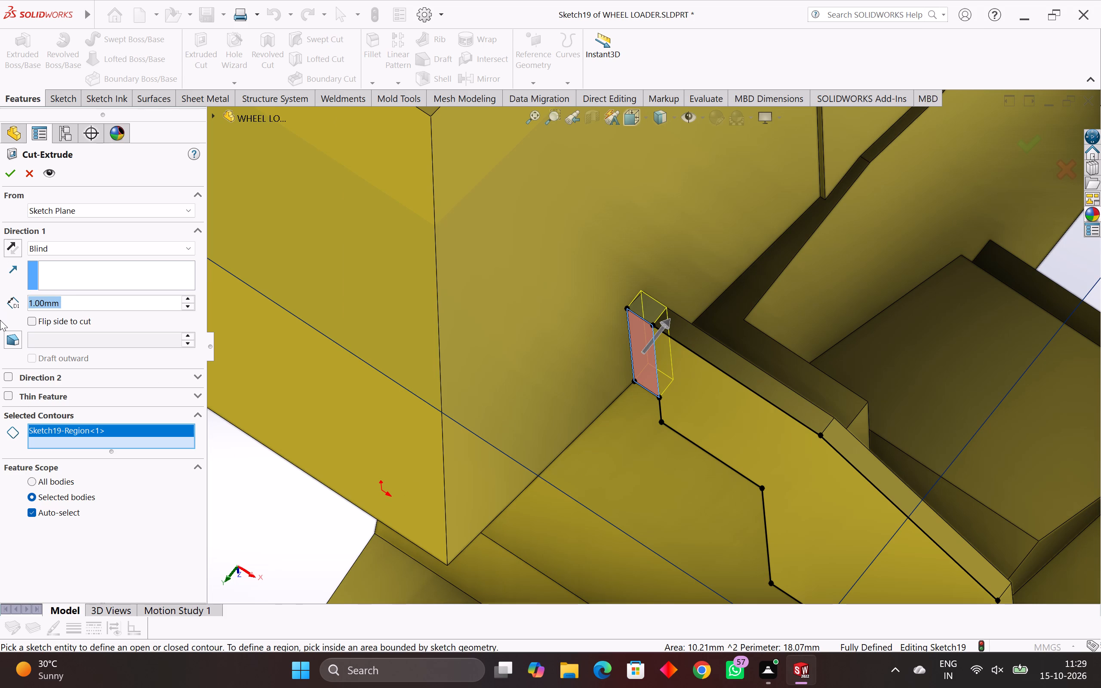
type("1.5")
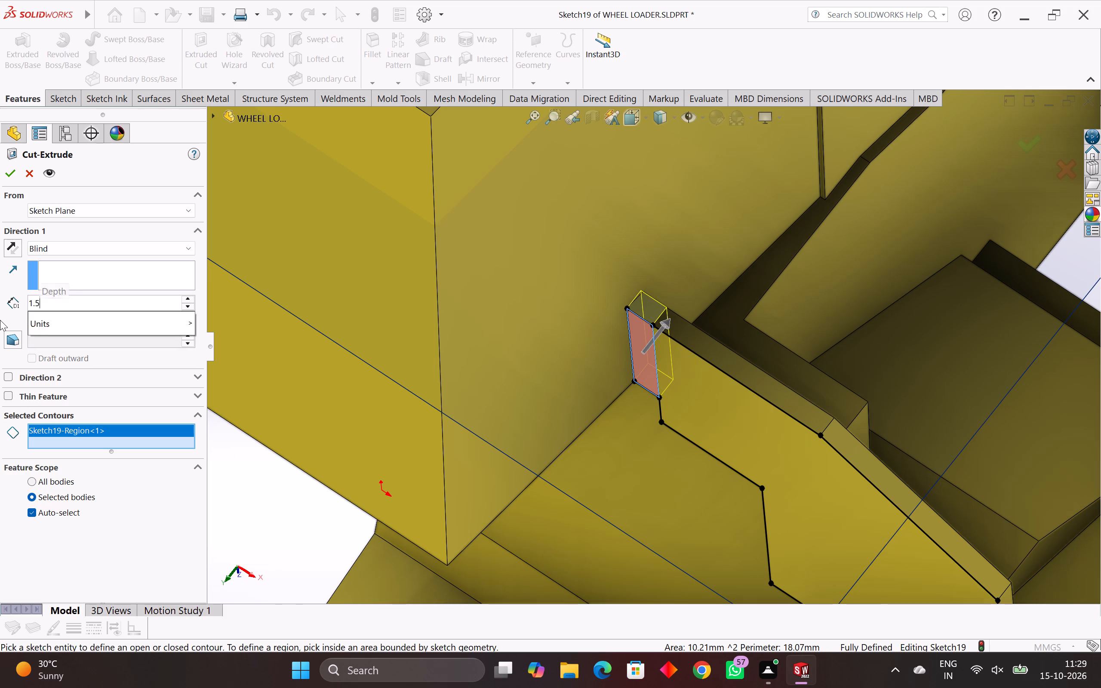
key("Return")
key("Return")
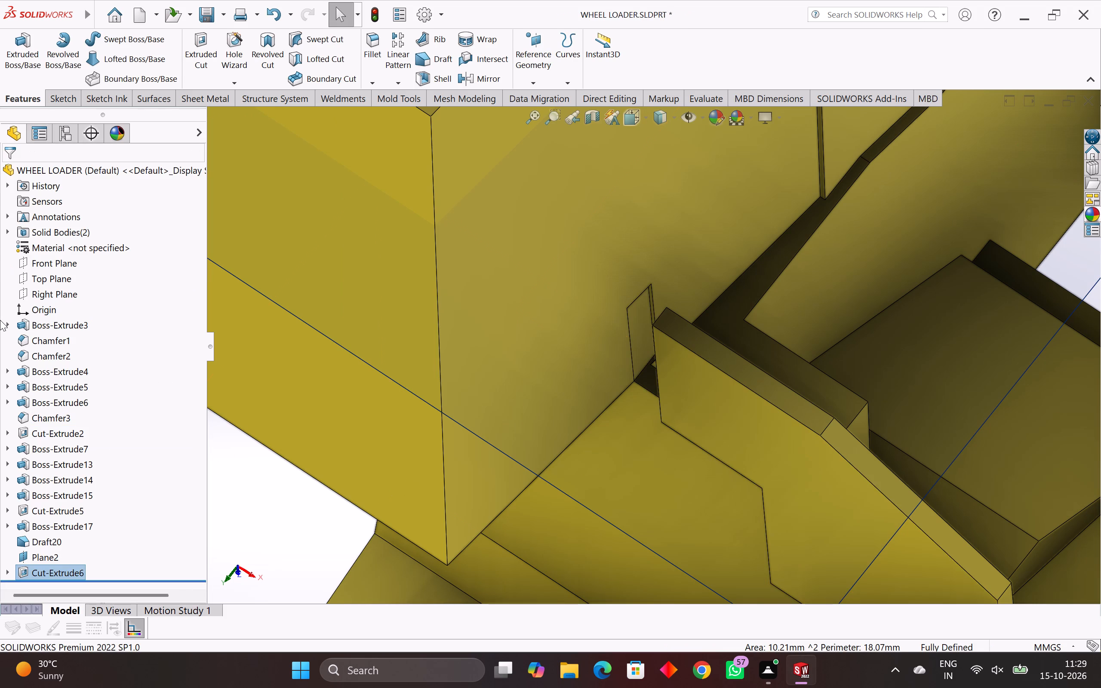
middle_click_drag(645, 510, 709, 444)
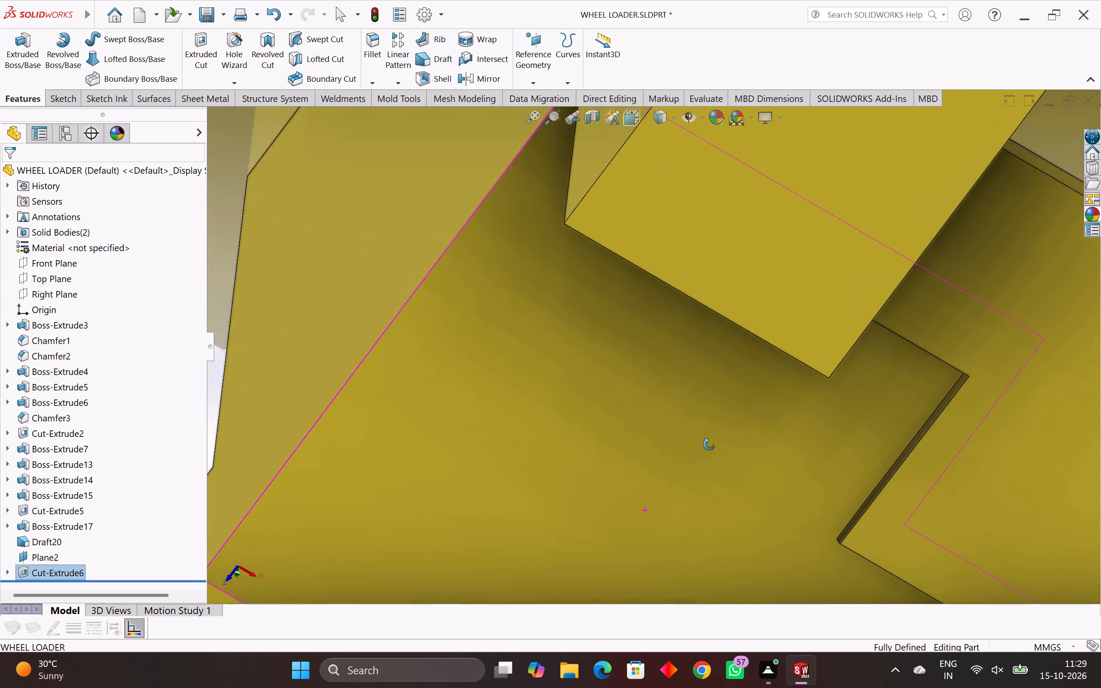
Examine the finished strip cut and its lower corner beside the body from several angles.
middle_click_drag(709, 444, 678, 427)
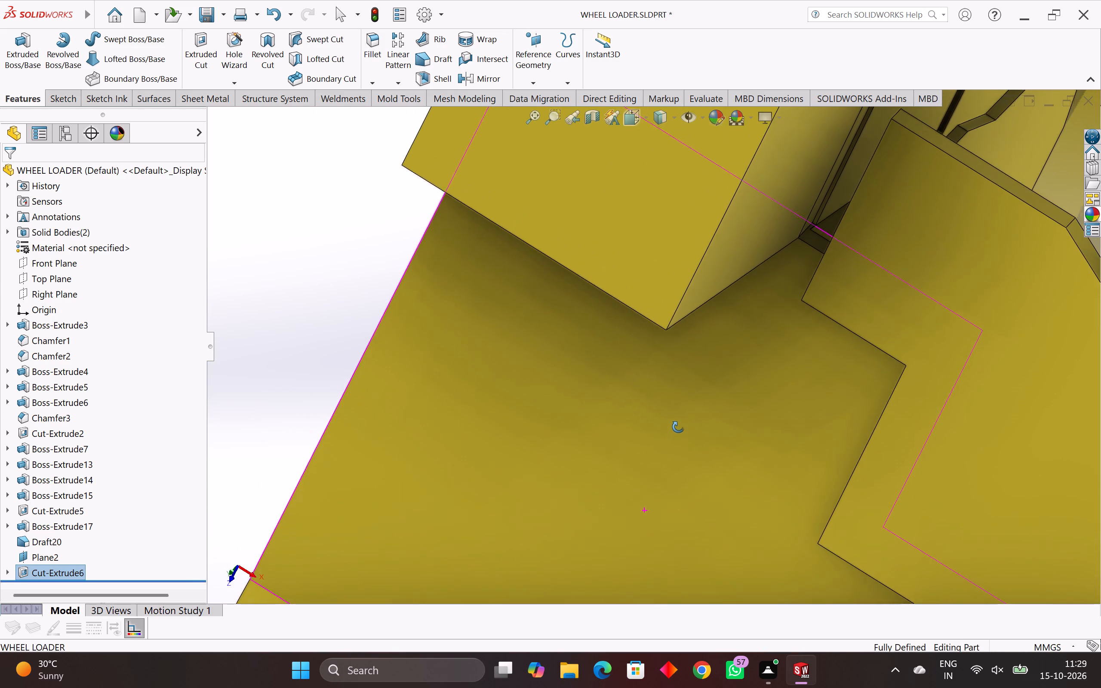
middle_click_drag(678, 427, 652, 429)
scroll(652, 429, "down", 3)
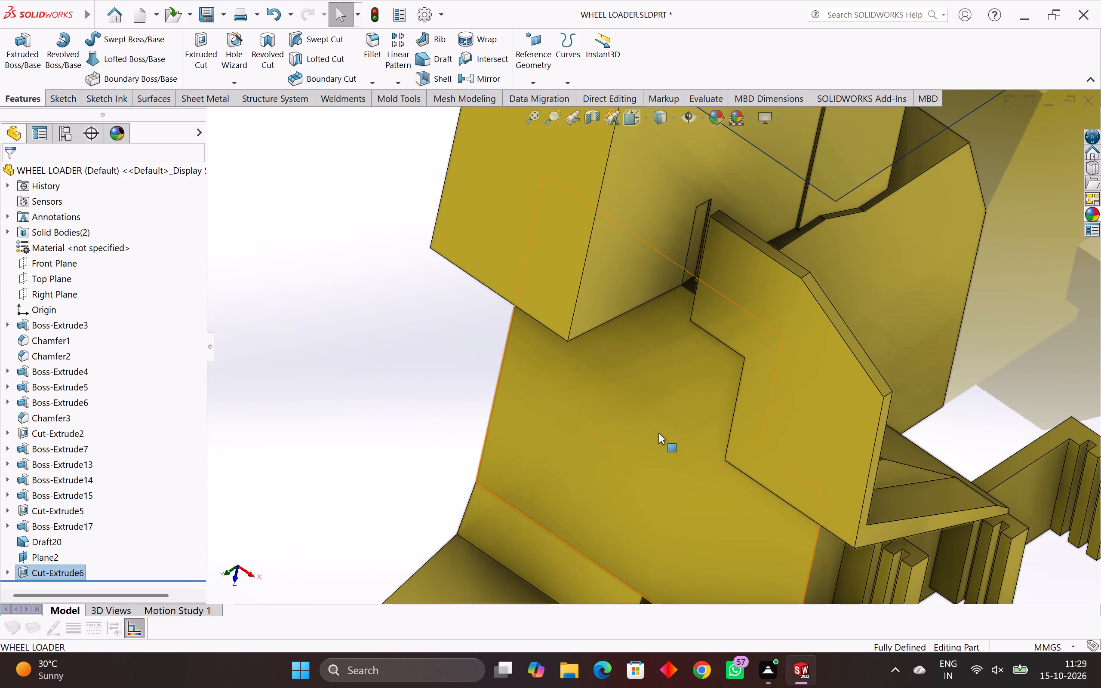
middle_click_drag(681, 417, 736, 372)
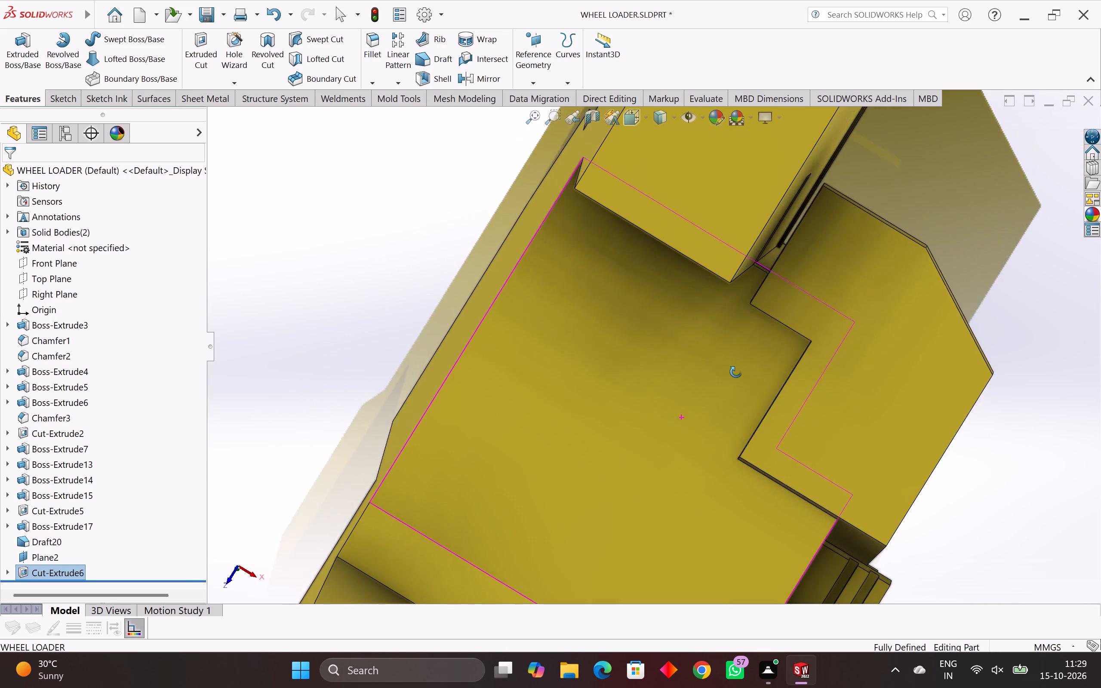
middle_click_drag(736, 372, 701, 375)
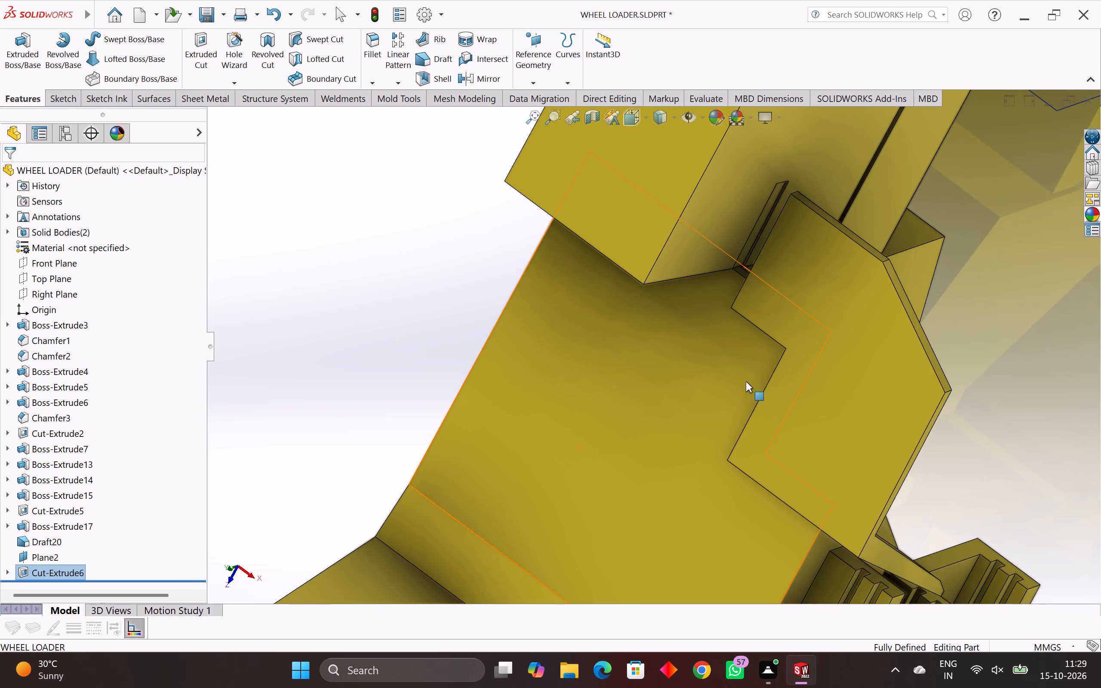
scroll(754, 363, "down", 2)
middle_click_drag(754, 362, 790, 335)
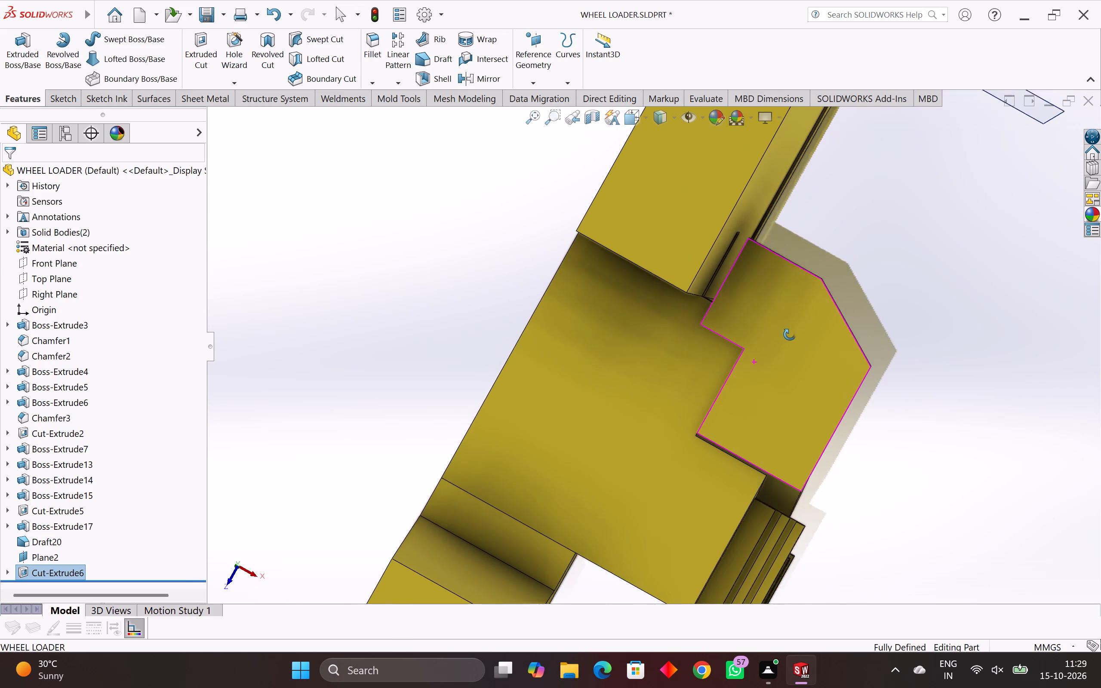
middle_click_drag(790, 335, 784, 341)
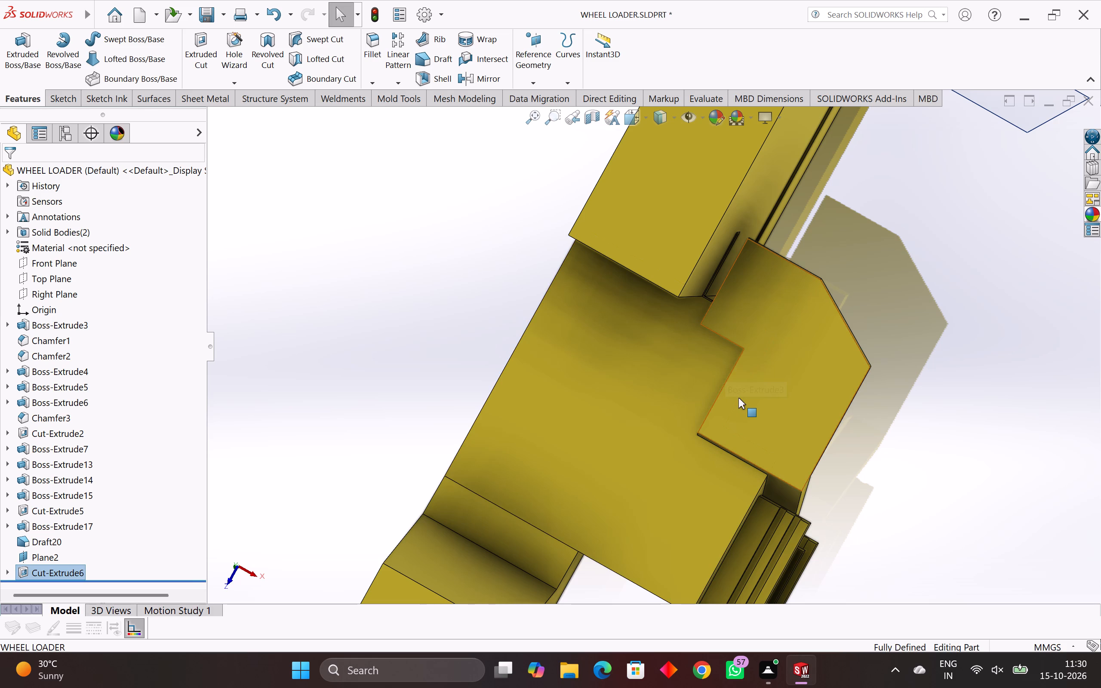
scroll(750, 339, "up", 4)
middle_click_drag(751, 323, 727, 312)
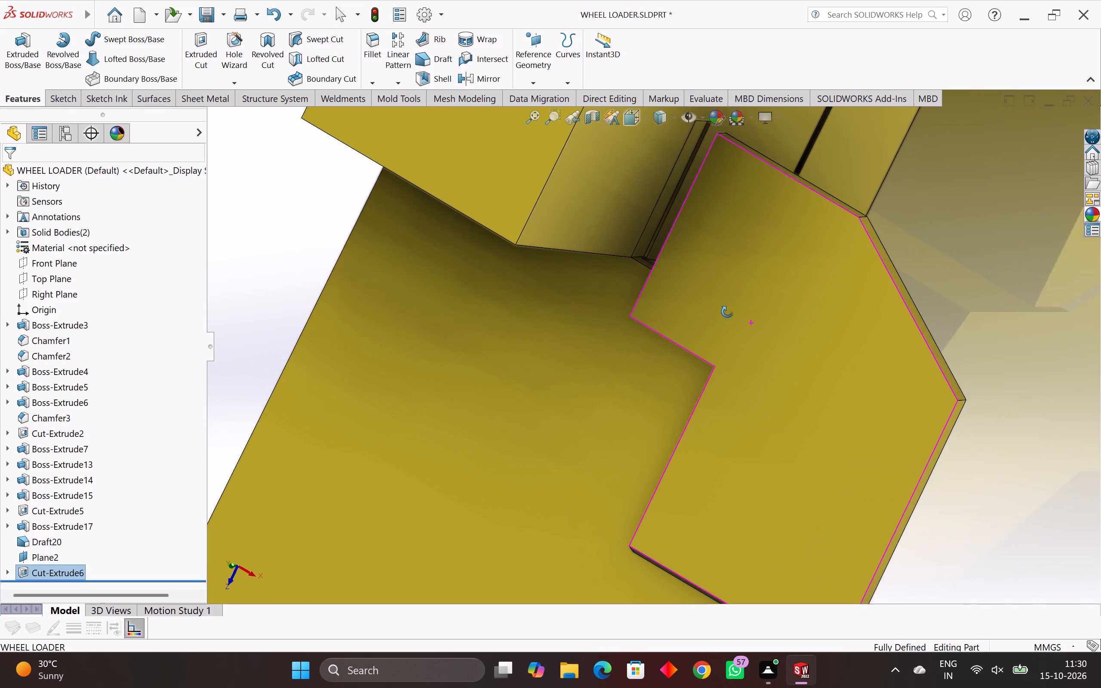
middle_click_drag(727, 312, 731, 404)
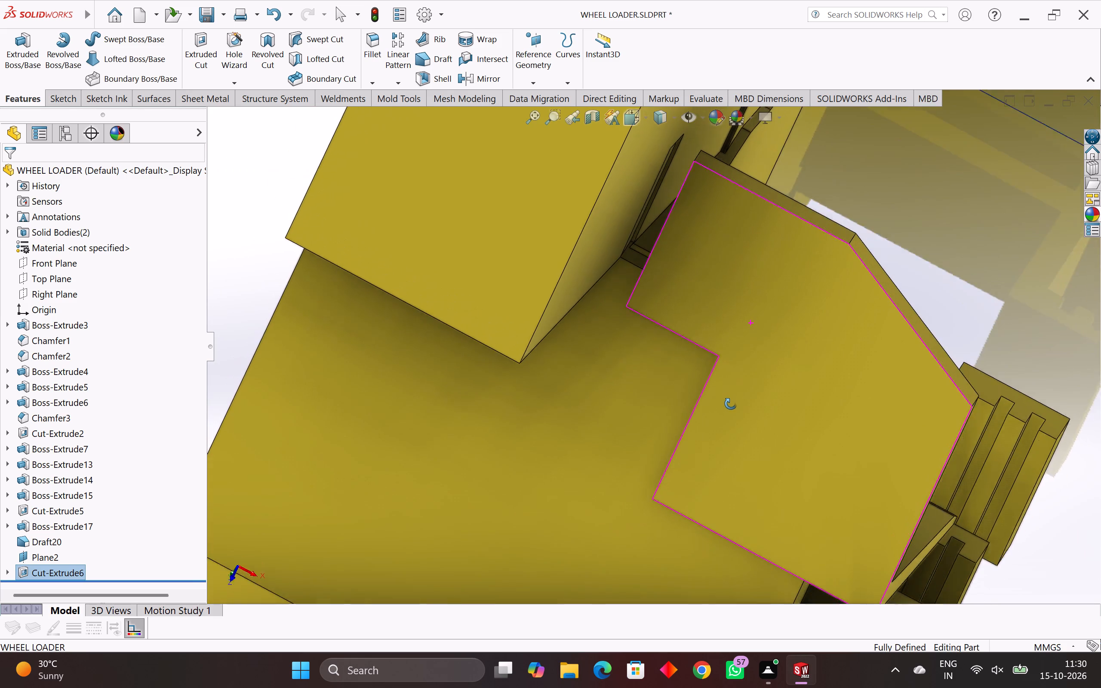
middle_click_drag(731, 404, 746, 427)
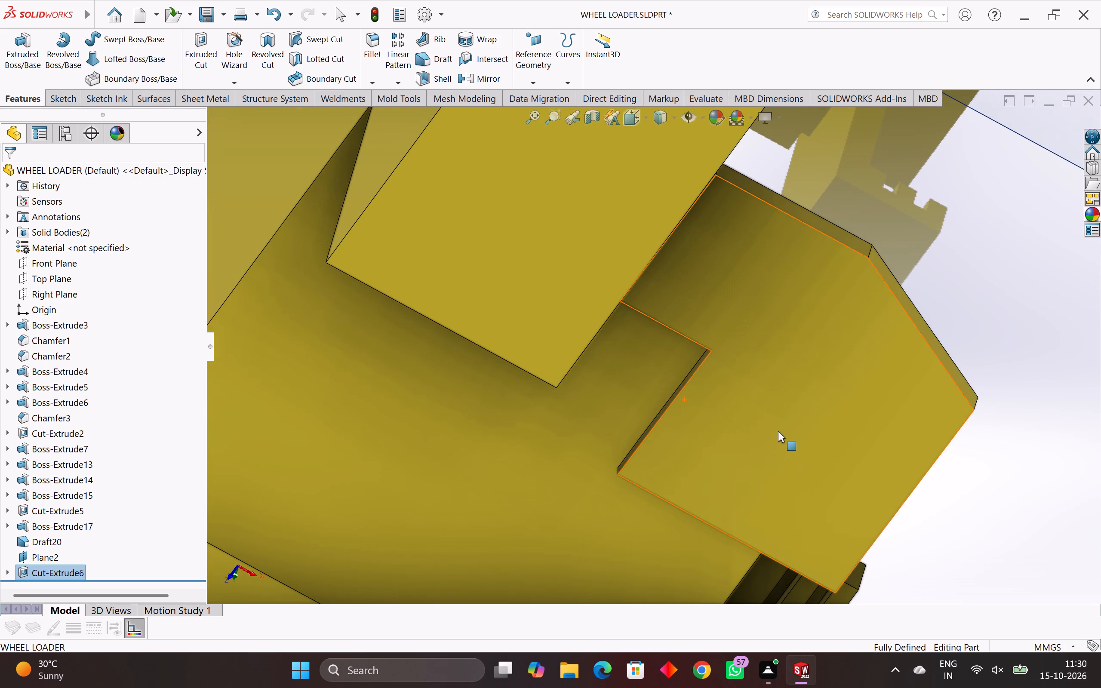
middle_click_drag(679, 392, 764, 310)
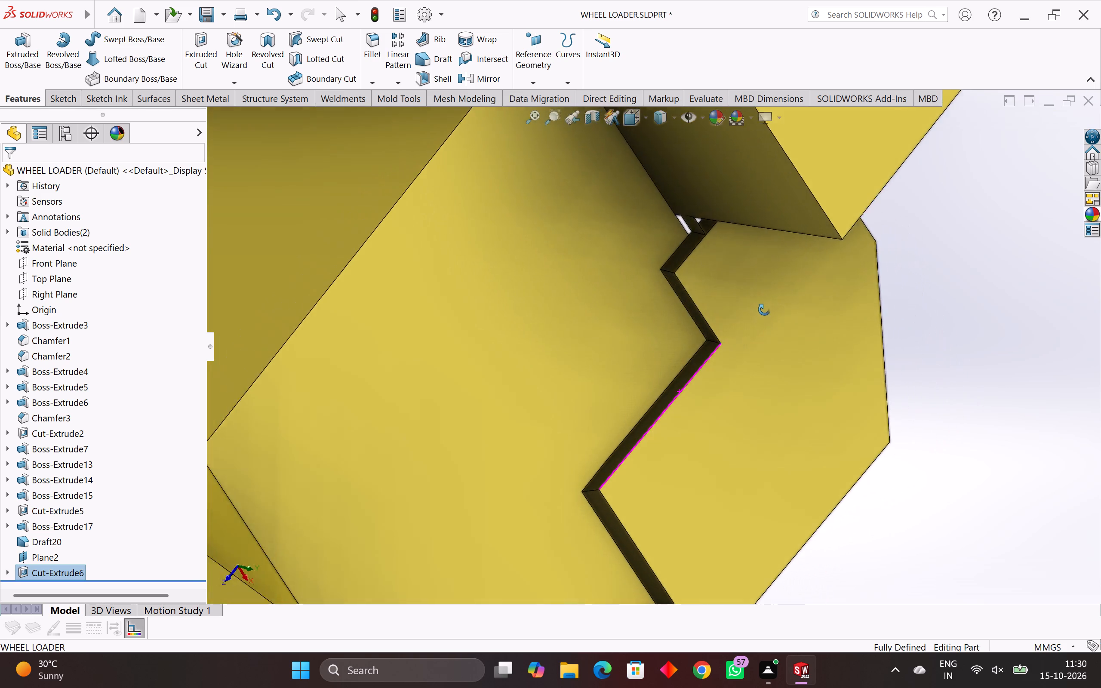
middle_click_drag(764, 310, 708, 247)
scroll(708, 247, "up", 6)
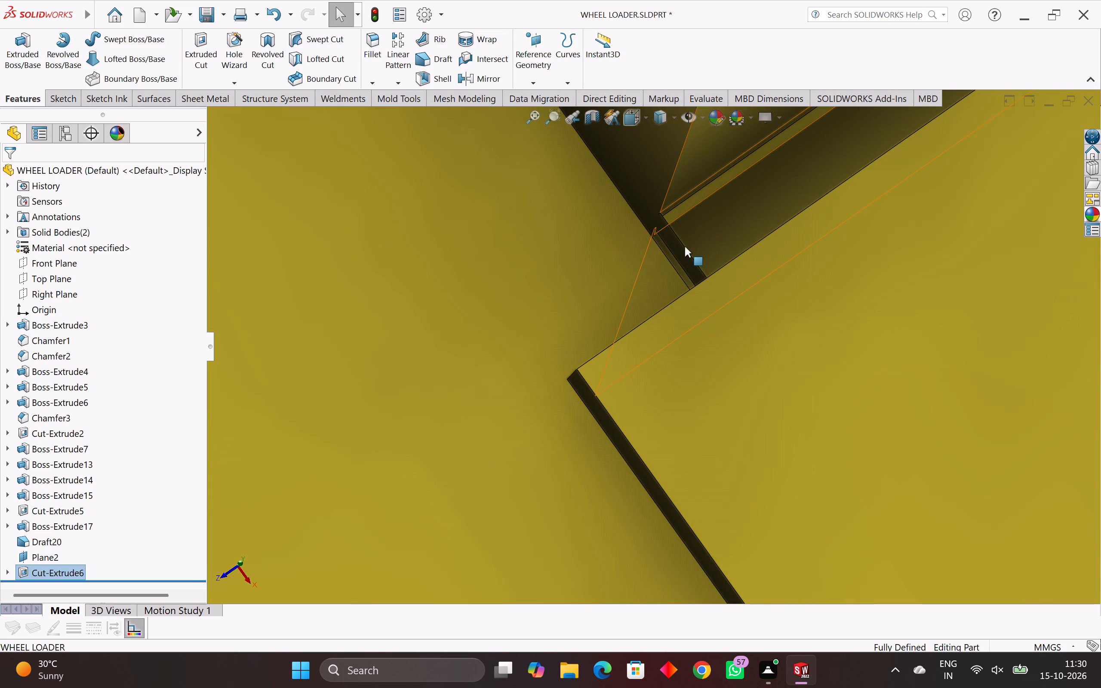
left_click(685, 246)
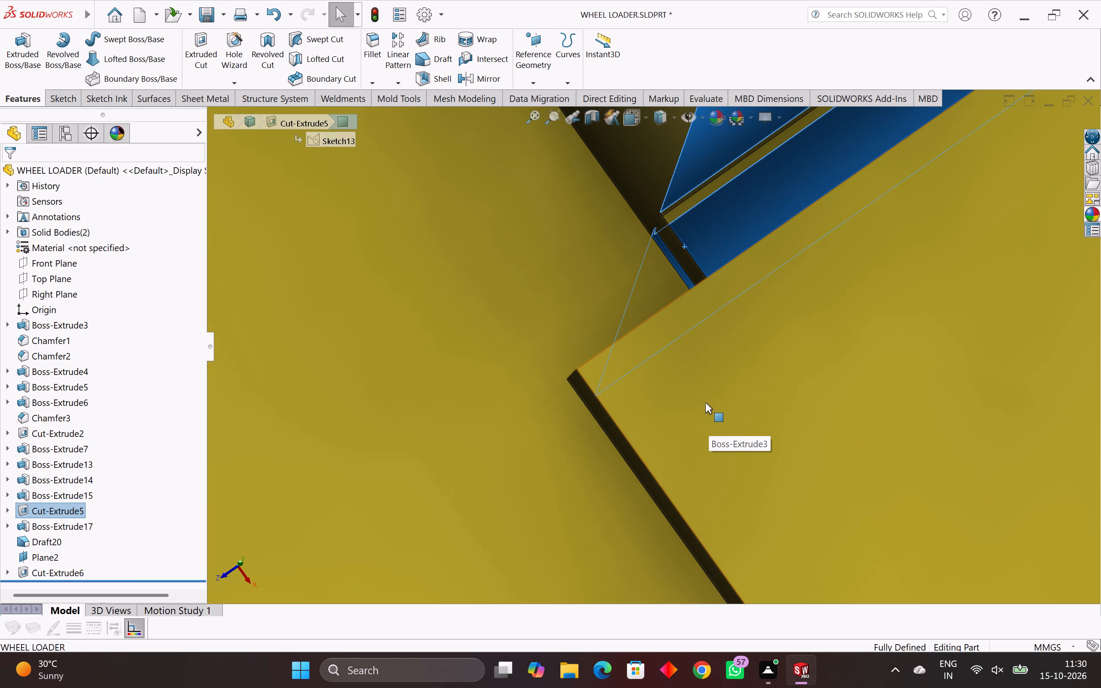
Undo the strip's extruded cut, going back to its open sketch.
key("ctrl+z")
key("ctrl+z")
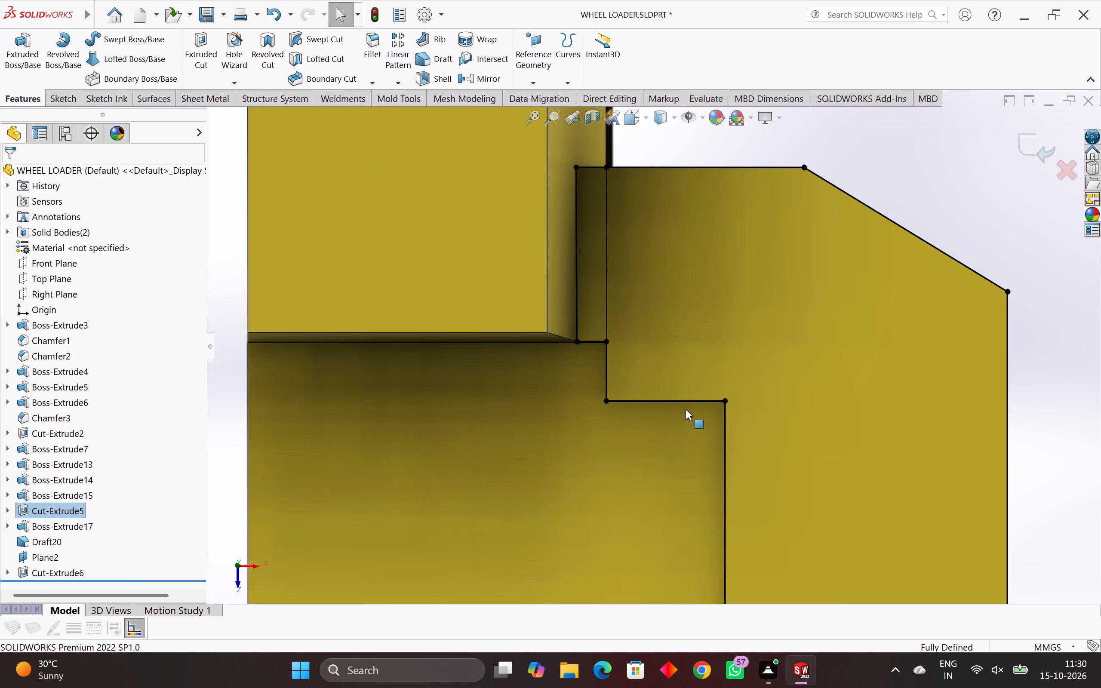
Examine the thin gap between the strip's short lower sketch line and the body face from several angles.
scroll(645, 342, "up", 7)
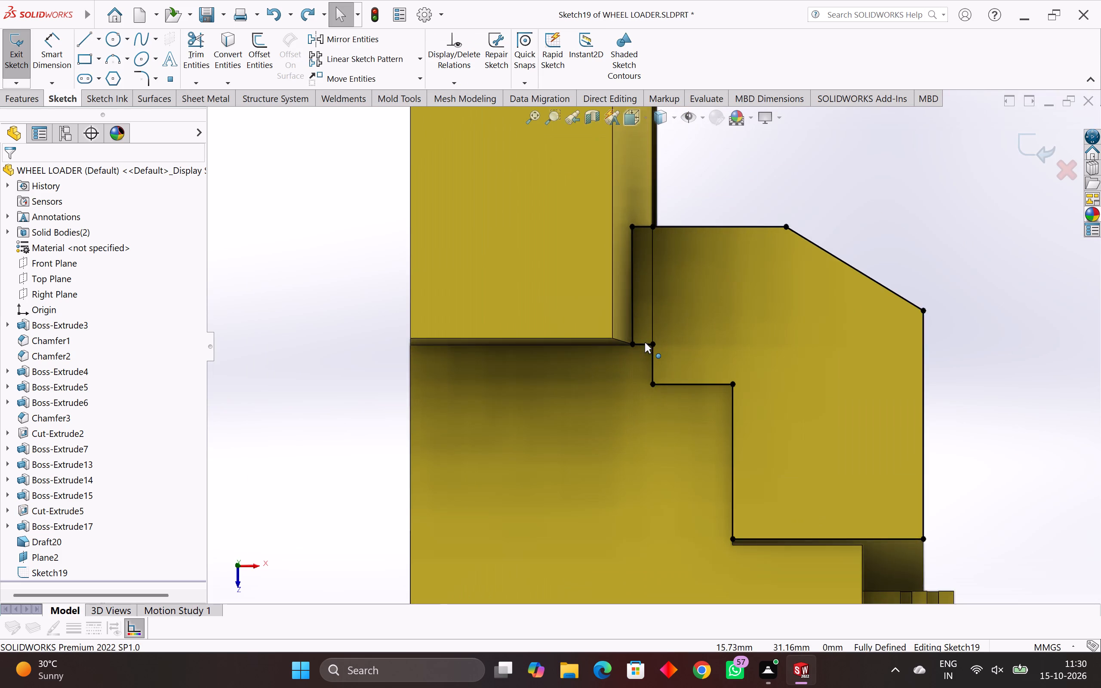
scroll(645, 342, "up", 6)
middle_click_drag(631, 354, 667, 277)
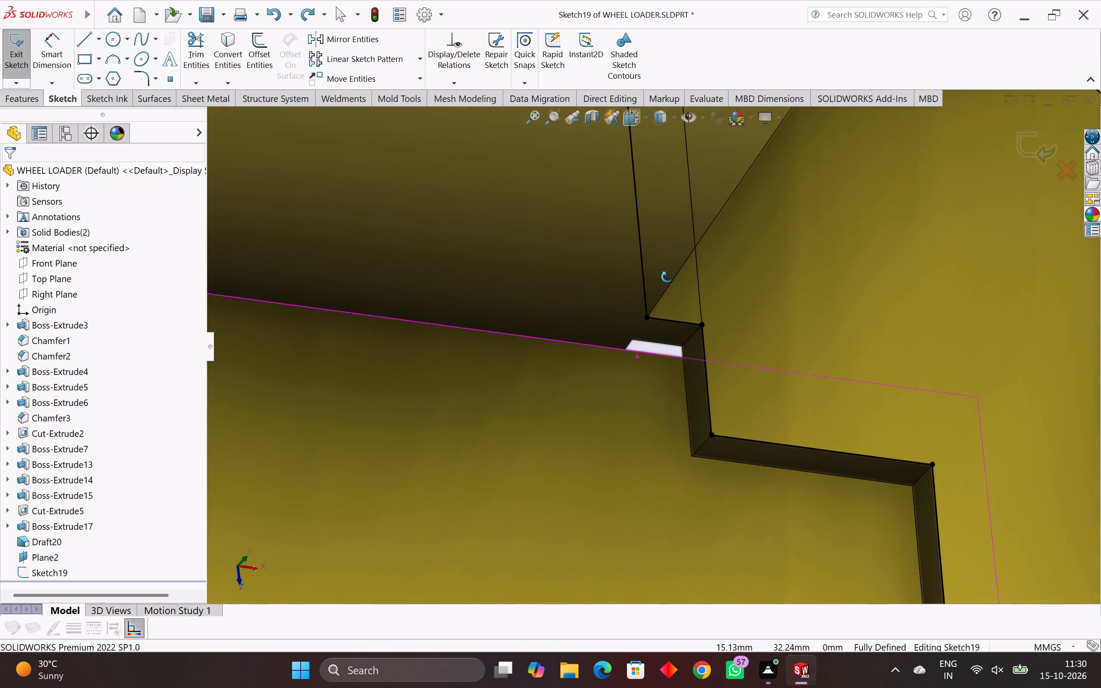
middle_click_drag(667, 277, 729, 432)
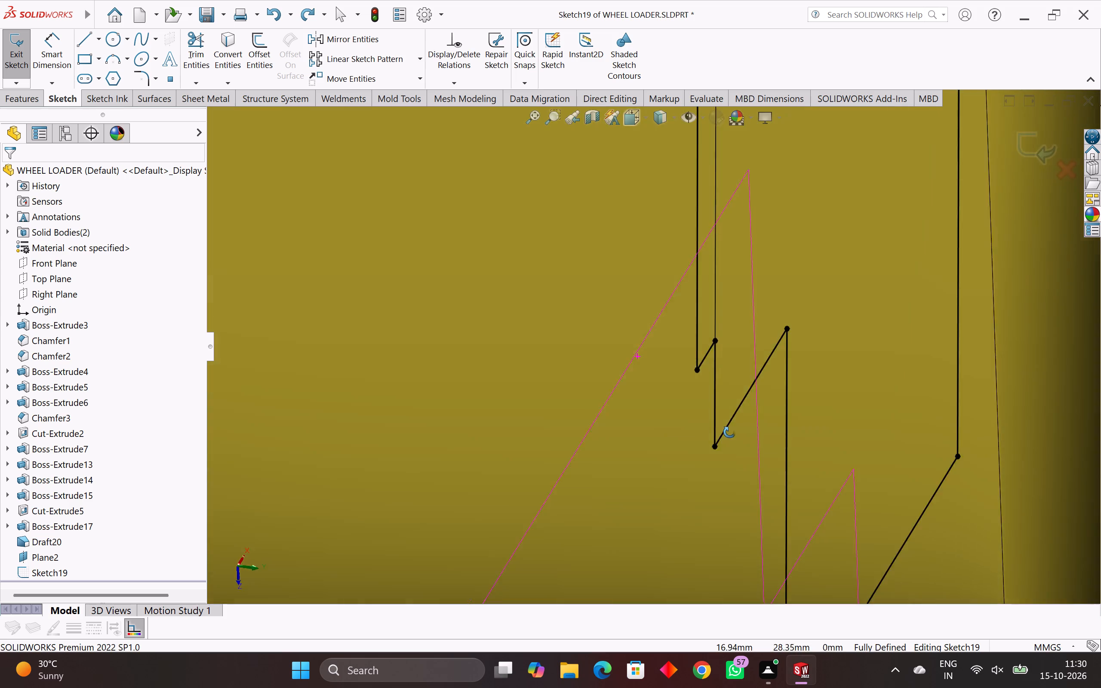
middle_click_drag(729, 432, 622, 365)
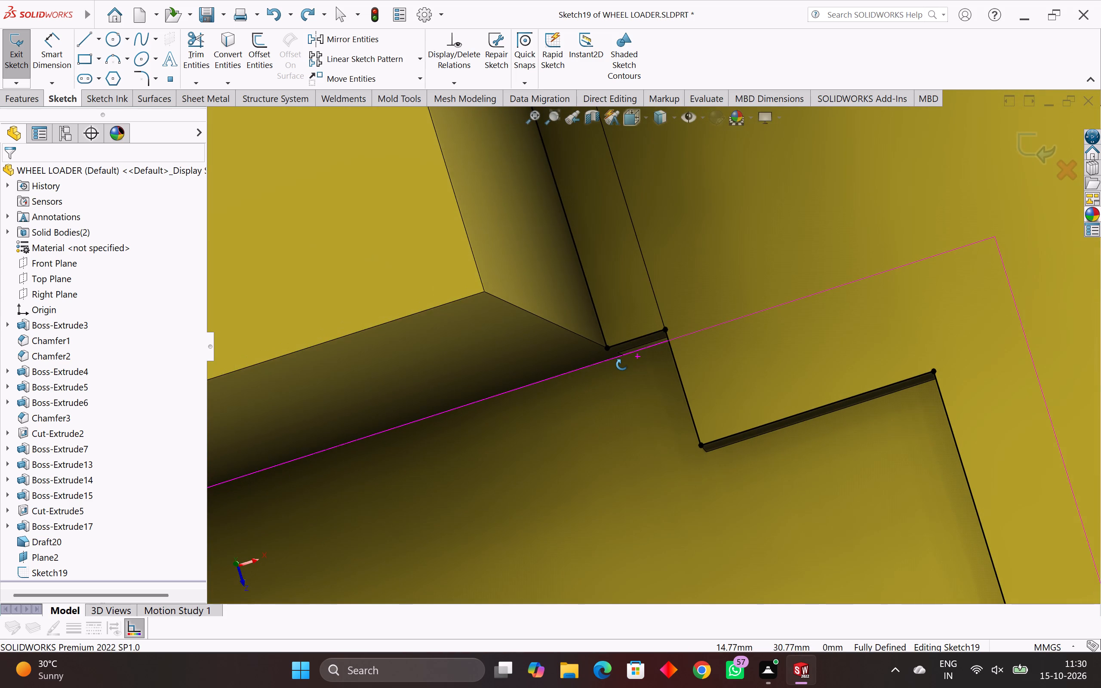
middle_click_drag(622, 365, 631, 368)
scroll(631, 368, "up", 5)
scroll(634, 319, "up", 6)
middle_click_drag(642, 324, 649, 348)
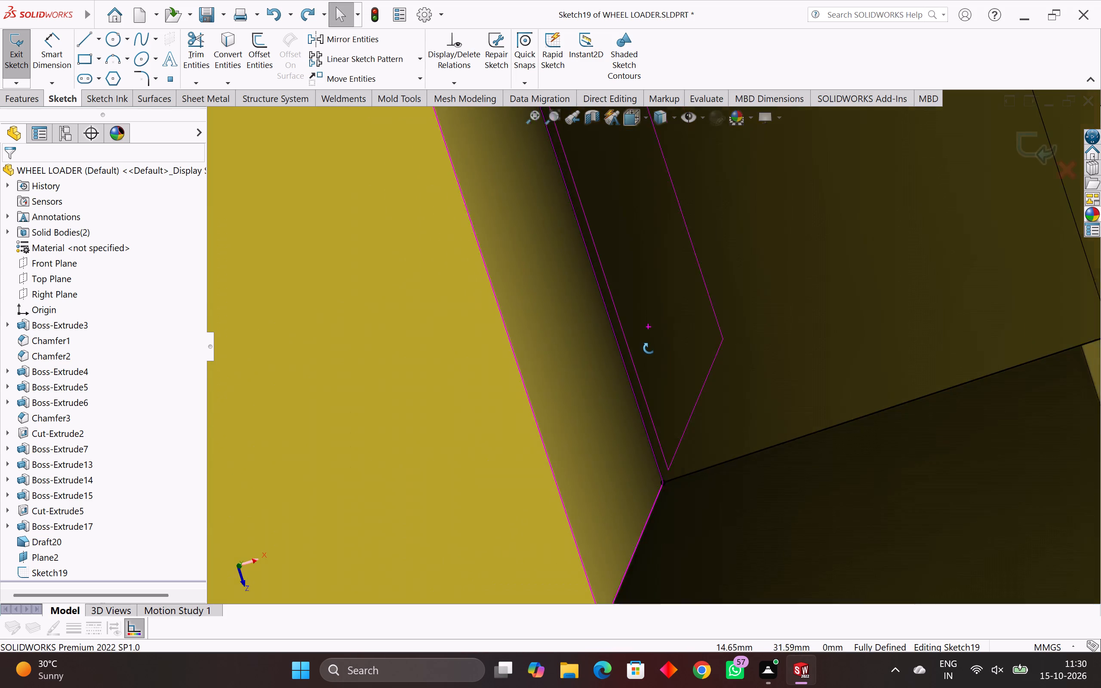
middle_click_drag(649, 348, 646, 335)
scroll(646, 335, "up", 1)
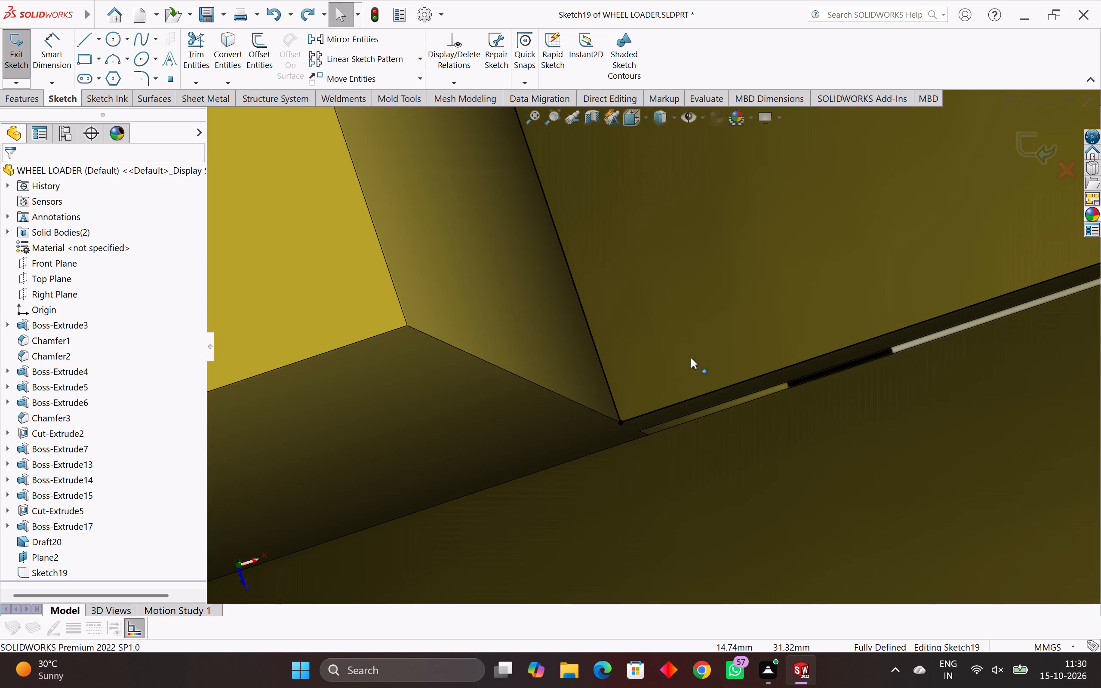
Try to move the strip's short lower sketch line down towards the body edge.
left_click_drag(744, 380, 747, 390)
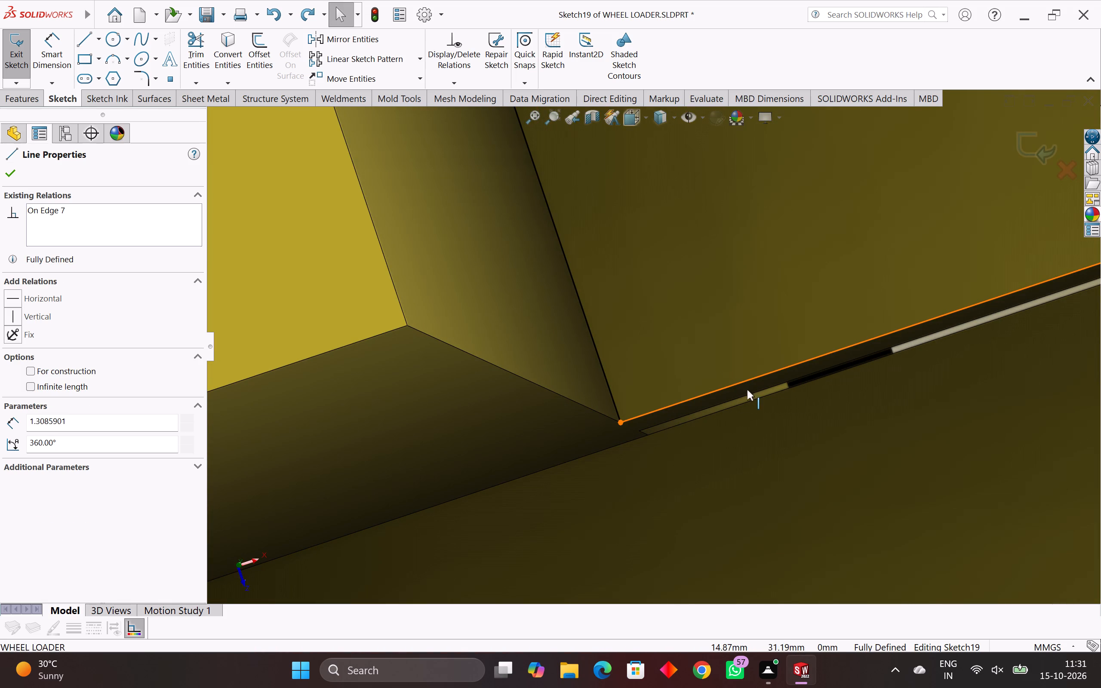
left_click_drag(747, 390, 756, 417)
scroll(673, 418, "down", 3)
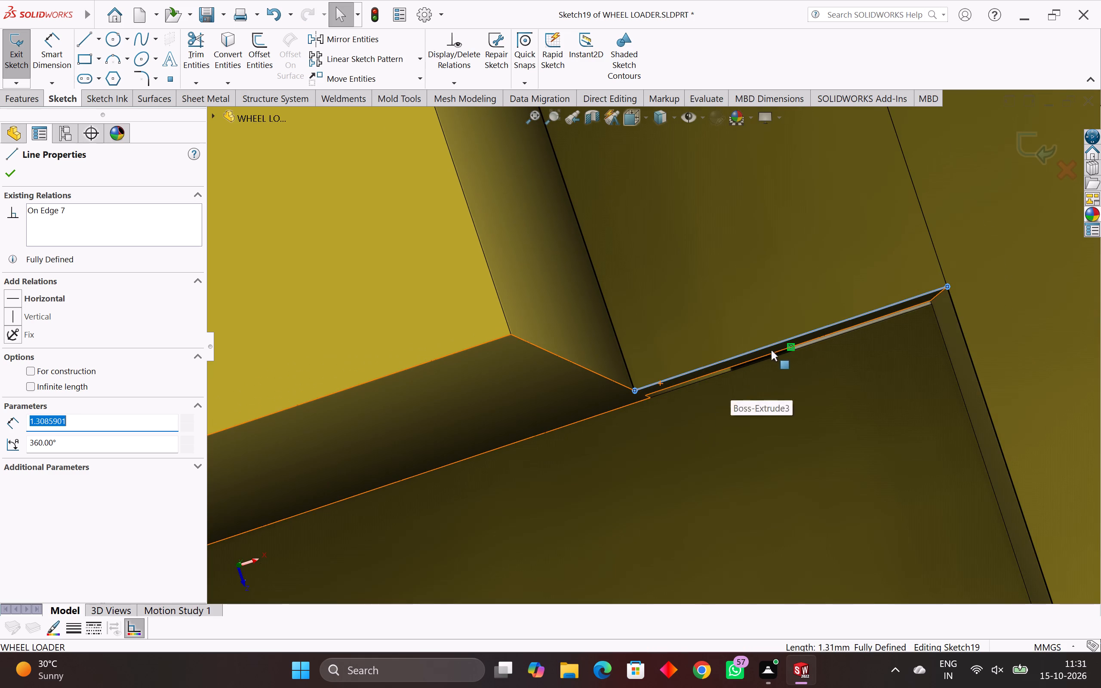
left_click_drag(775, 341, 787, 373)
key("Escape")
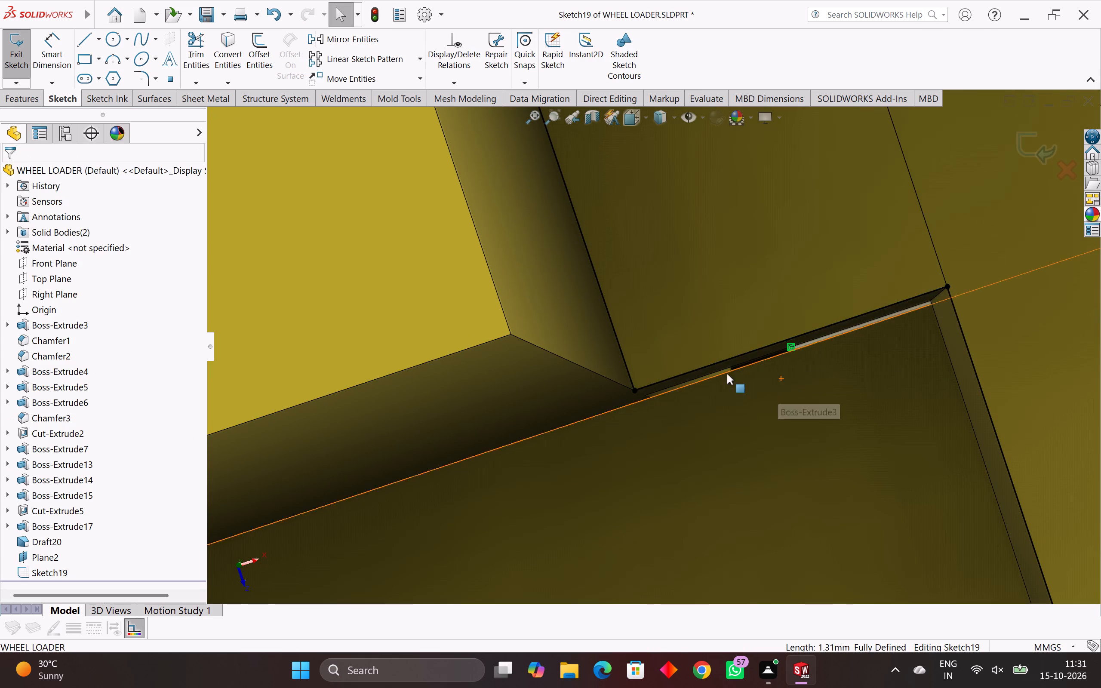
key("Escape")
Delete the strip's short lower line from the sketch.
left_click(703, 370)
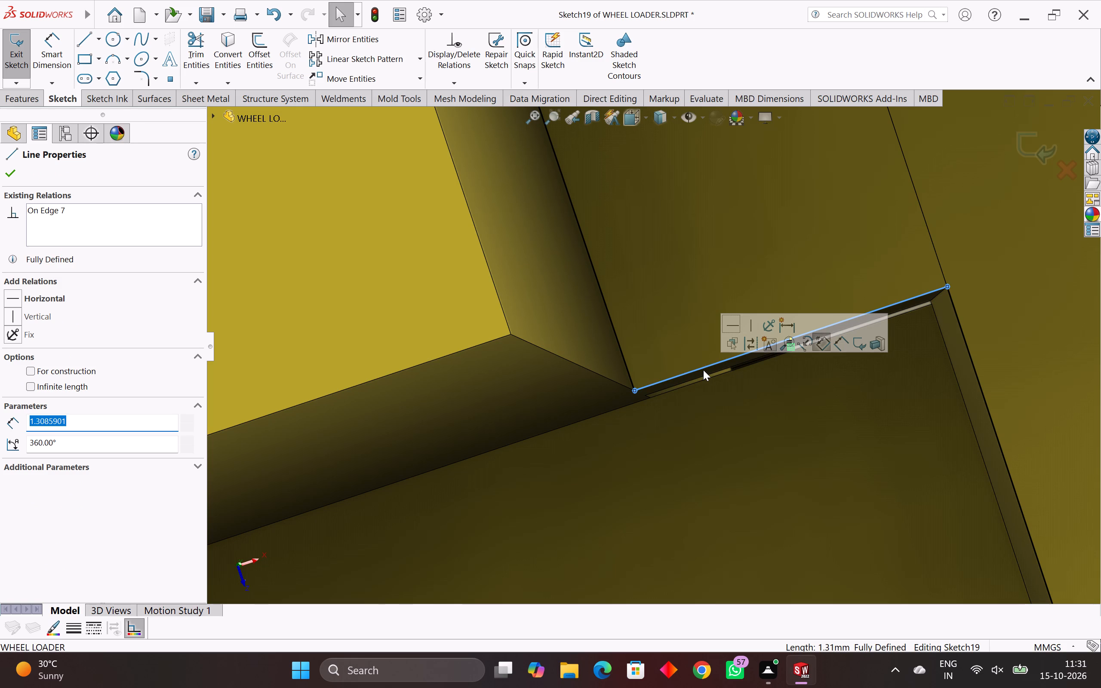
key("Delete")
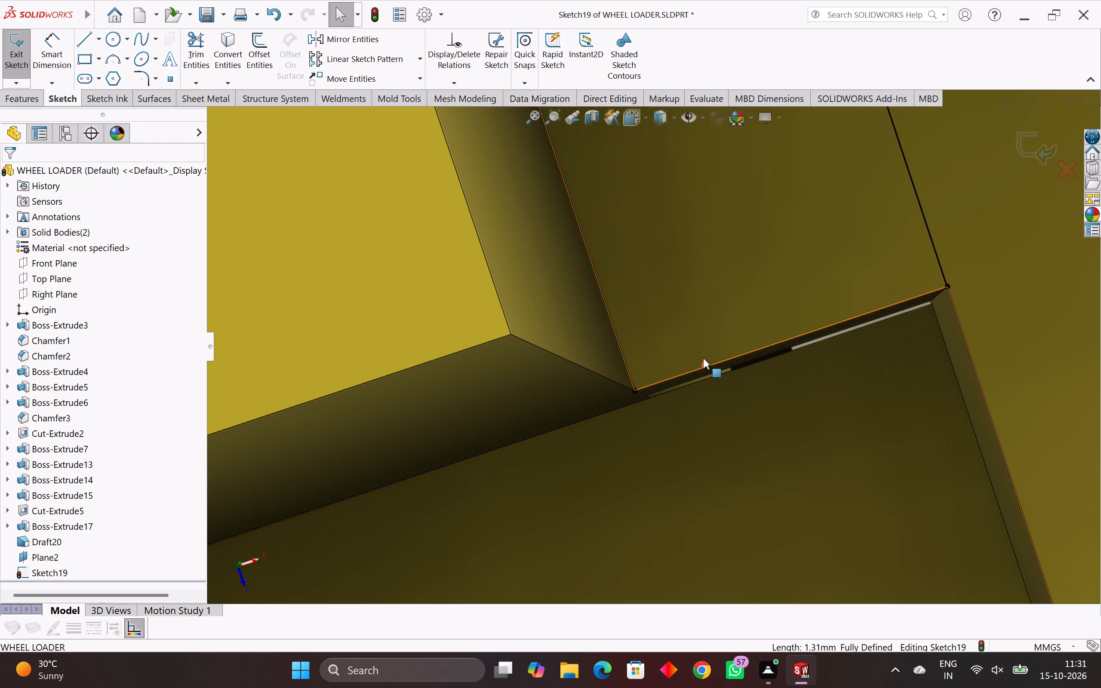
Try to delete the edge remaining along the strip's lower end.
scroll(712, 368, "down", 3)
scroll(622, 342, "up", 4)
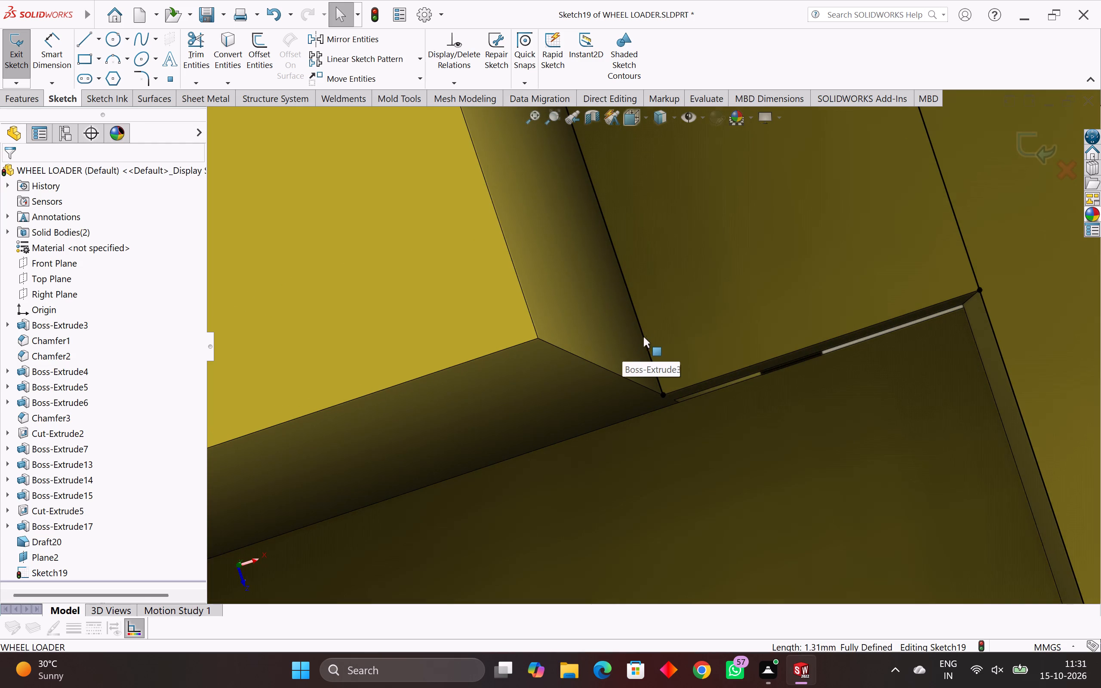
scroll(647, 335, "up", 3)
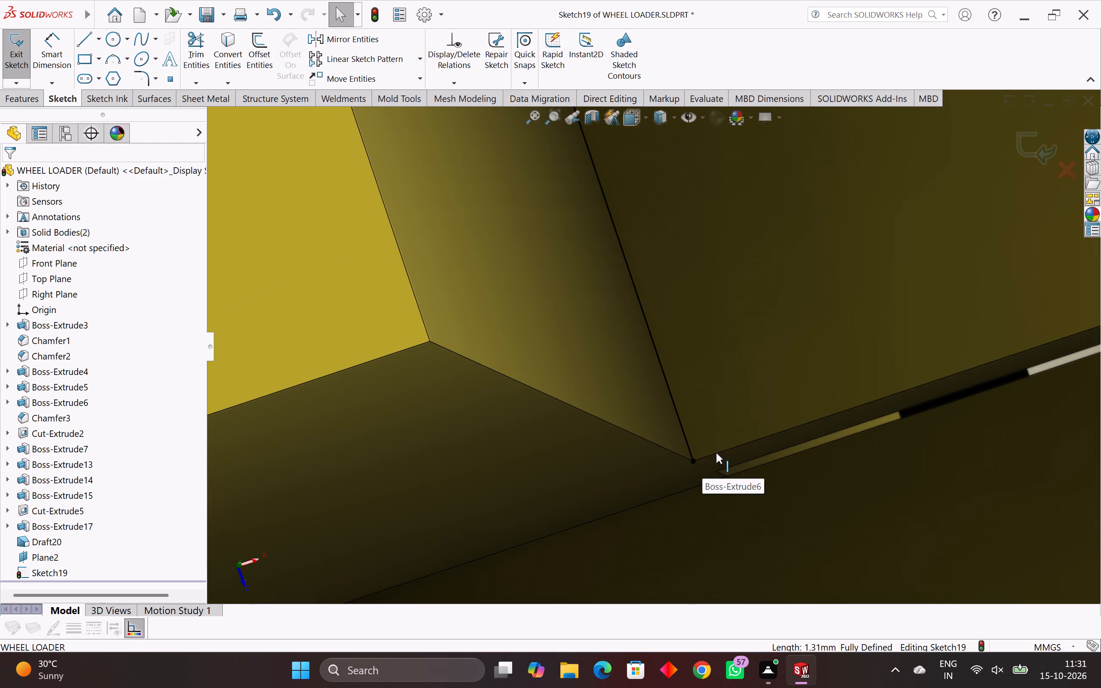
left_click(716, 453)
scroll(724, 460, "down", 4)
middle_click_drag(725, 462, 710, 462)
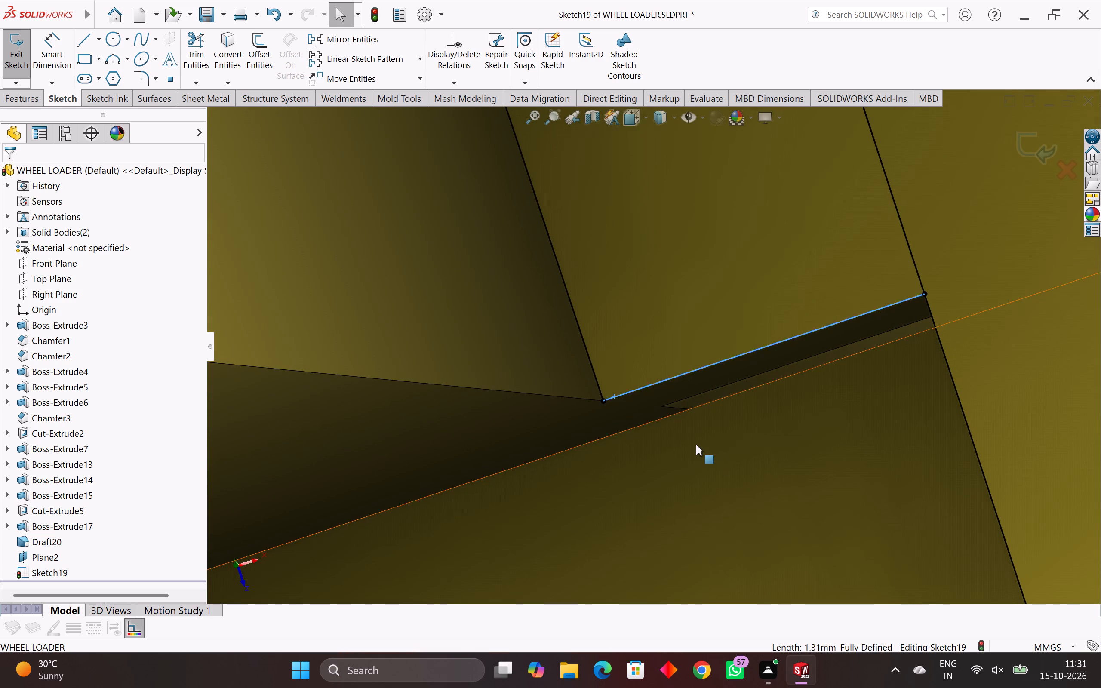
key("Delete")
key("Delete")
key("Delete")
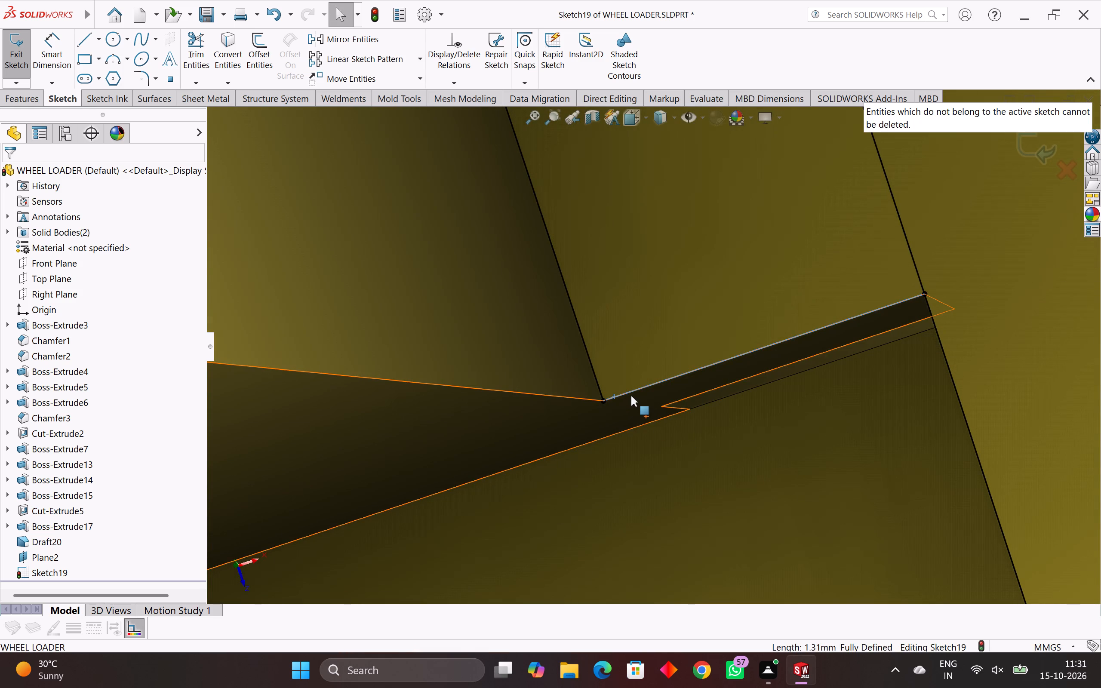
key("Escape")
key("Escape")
Sketch a vertical line 0.2 mm long downward from the strip's lower corner nearest the body.
scroll(620, 403, "up", 2)
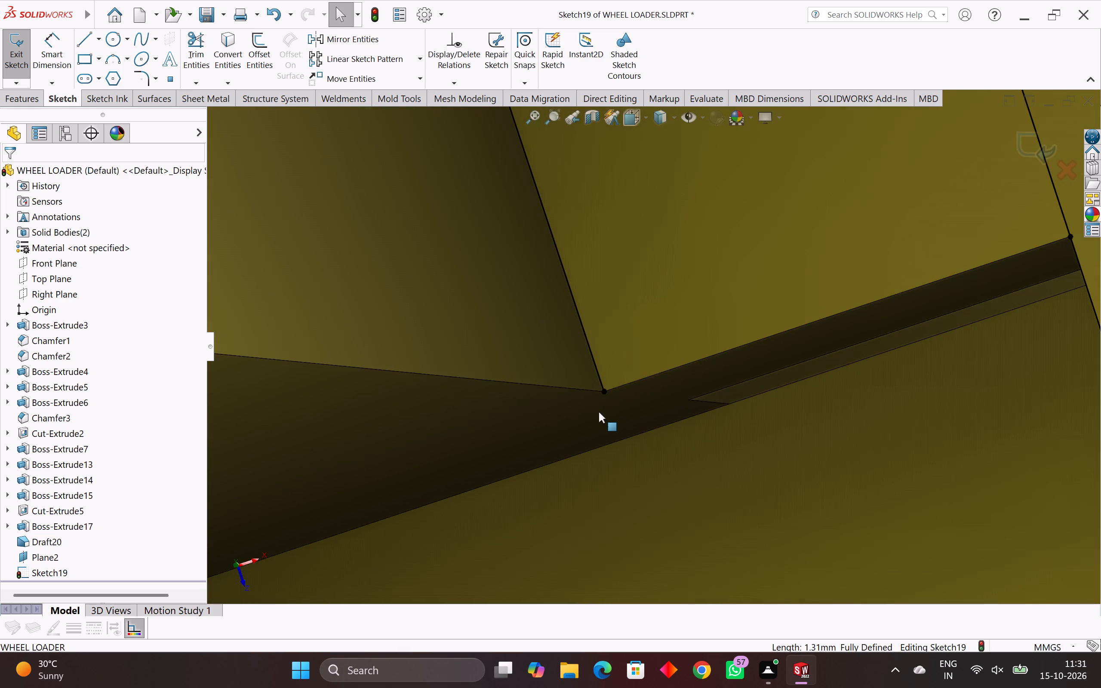
middle_click_drag(599, 412, 600, 418)
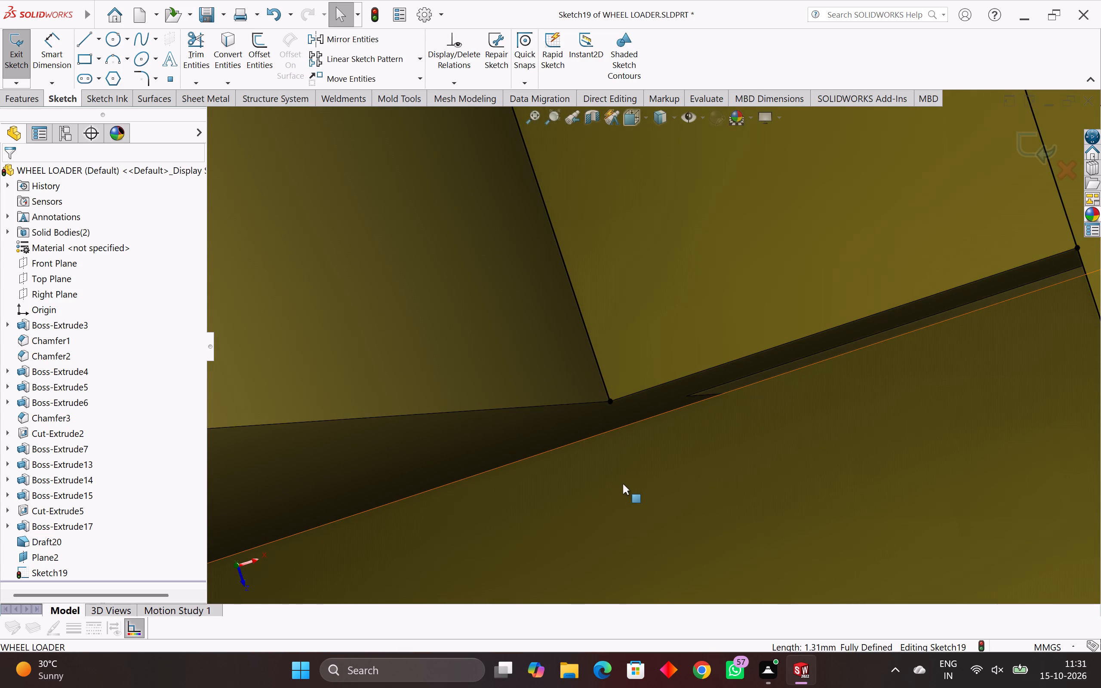
key("l")
left_click(612, 403)
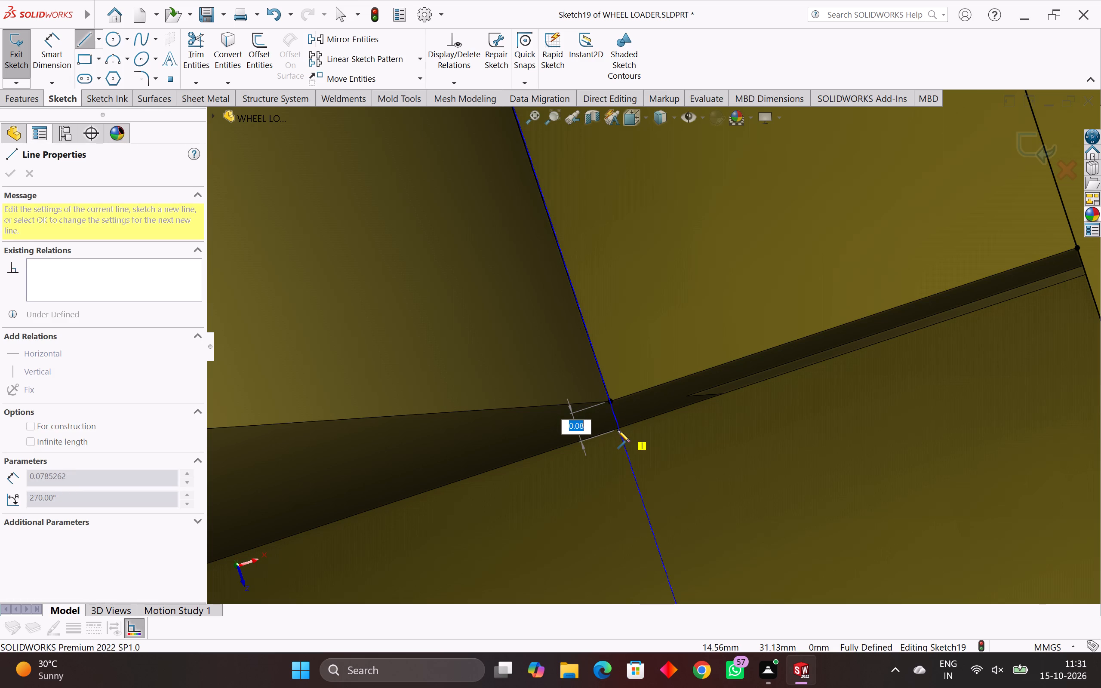
type(".2")
key("Return")
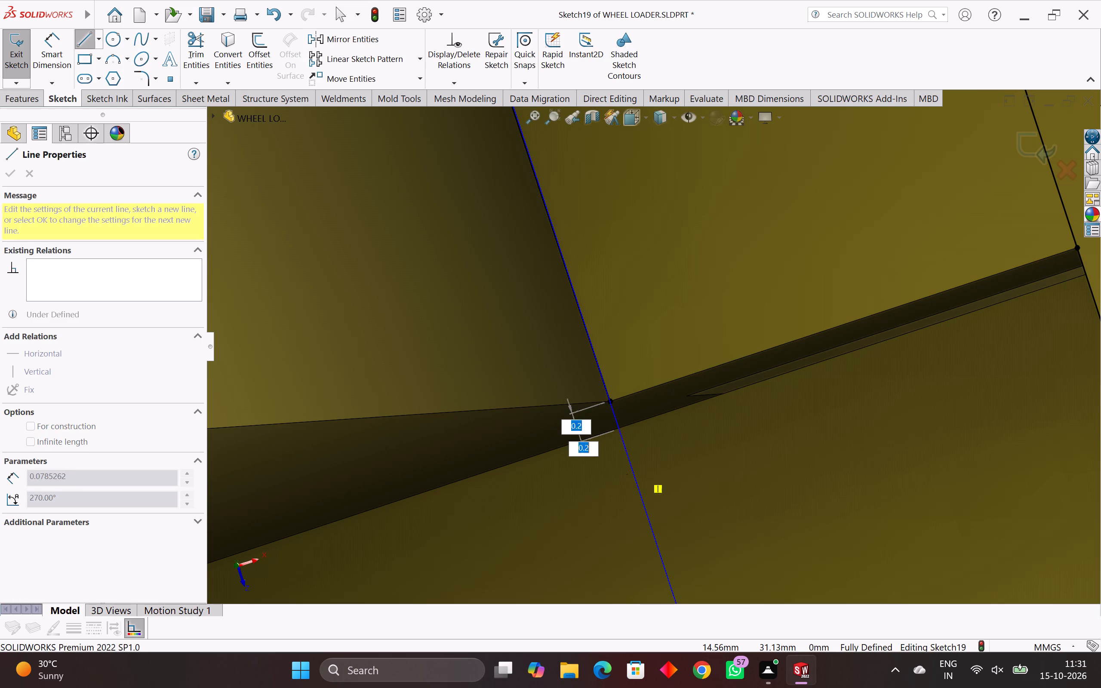
scroll(804, 413, "down", 4)
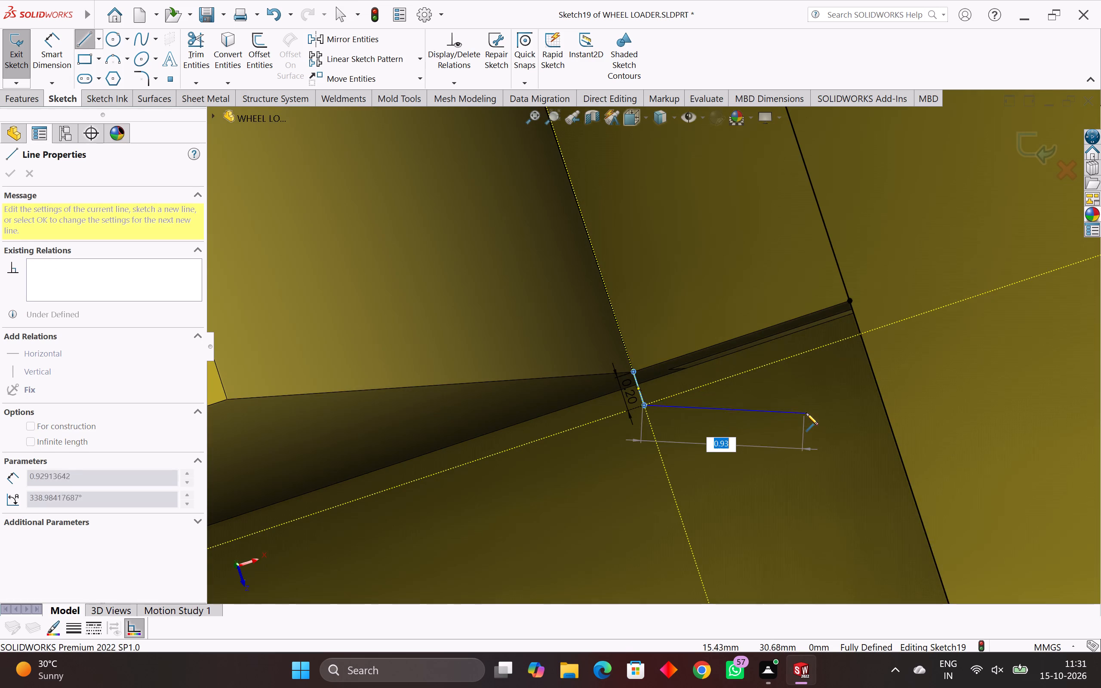
scroll(792, 402, "down", 1)
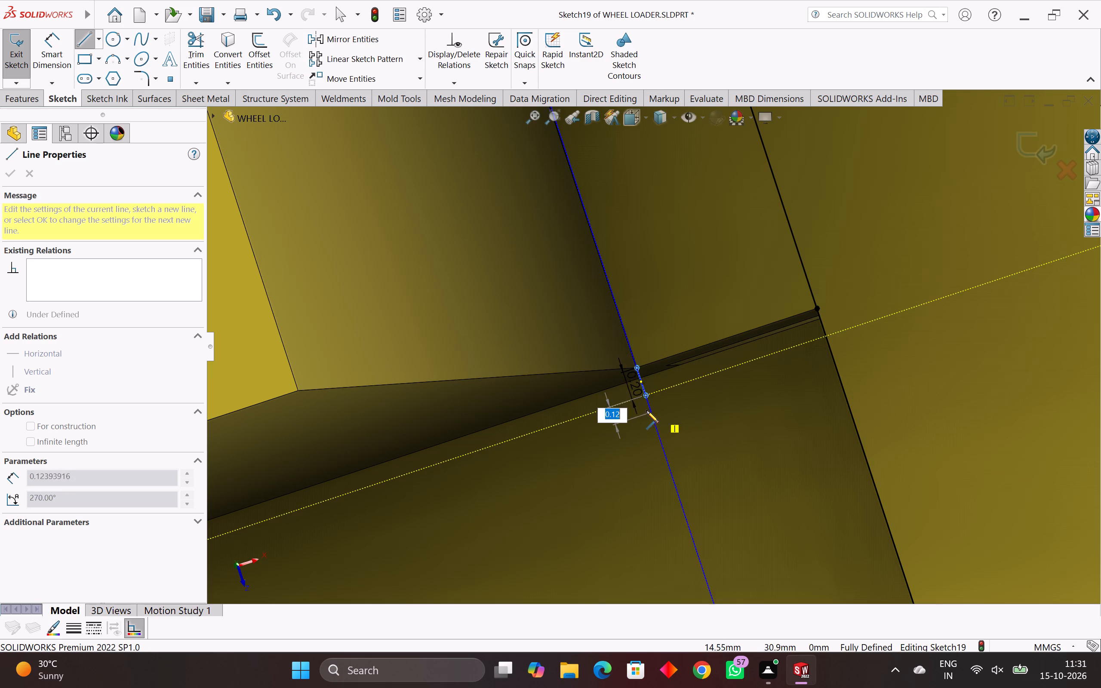
key("Escape")
Set the length of the short vertical line at the strip's lower corner to 0.02 mm.
double_click(632, 387)
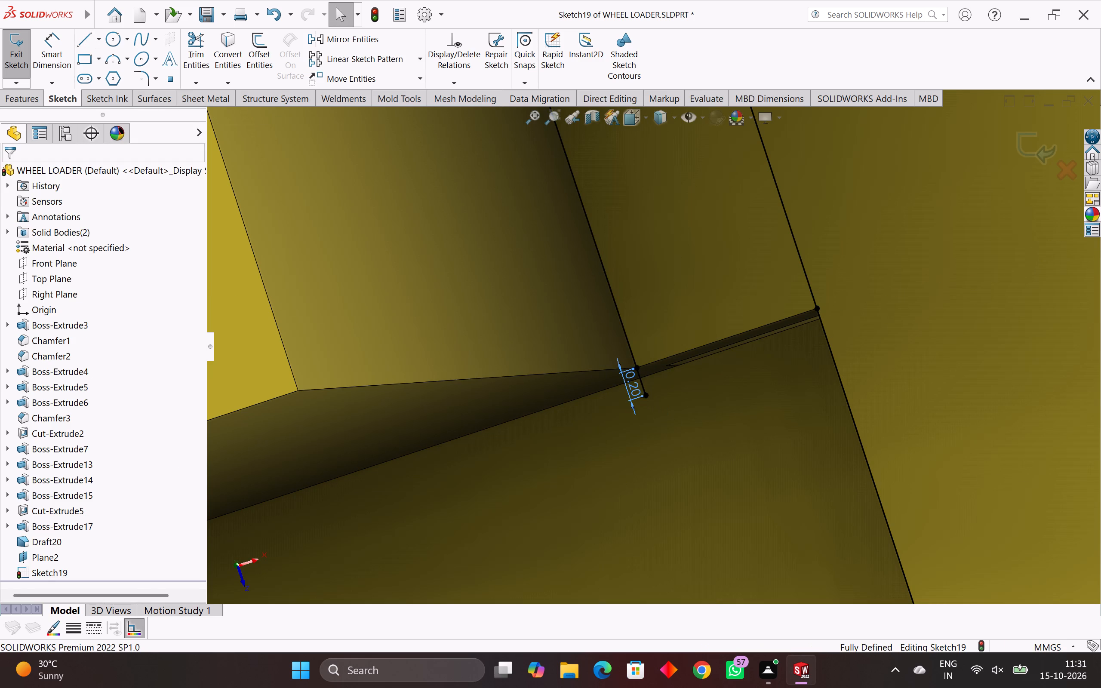
double_click(630, 386)
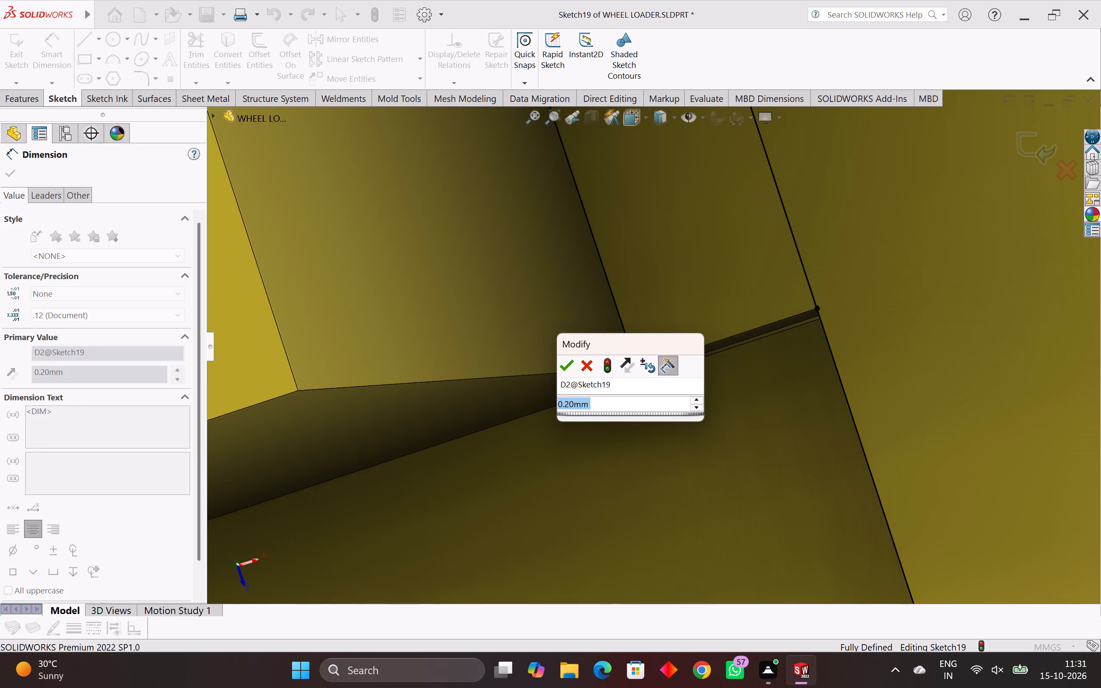
type("0.02")
key("Return")
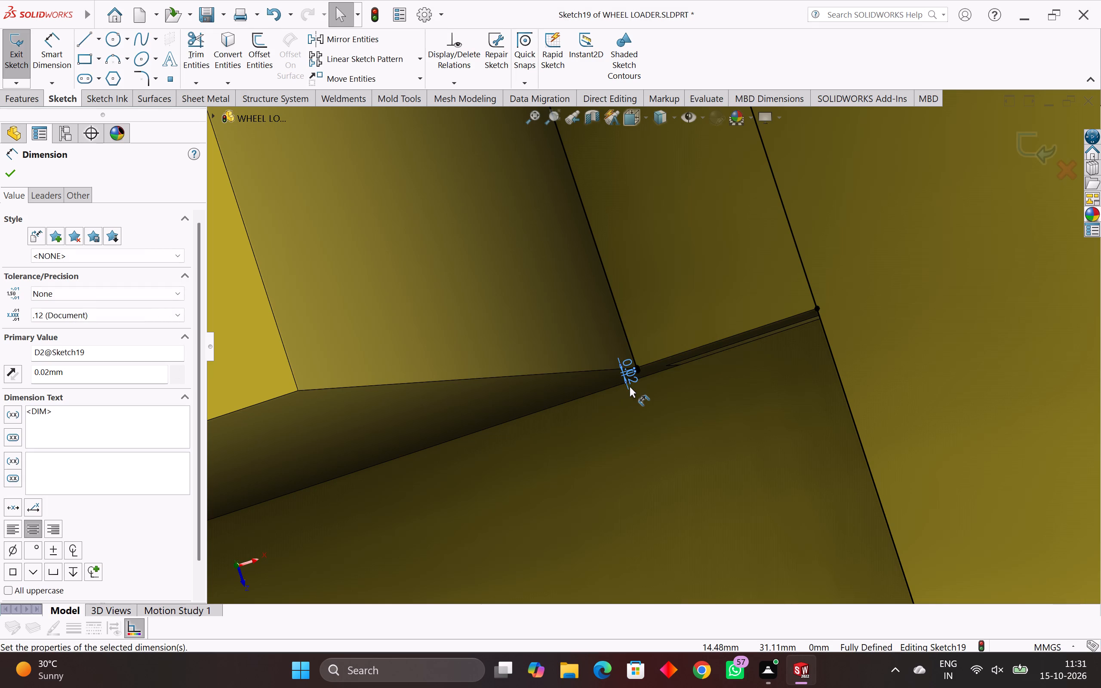
Sketch a horizontal line about 1.3 mm long from the short line's lower end across to the strip's far edge.
scroll(630, 386, "up", 2)
scroll(637, 322, "up", 4)
scroll(818, 439, "up", 3)
scroll(612, 372, "down", 5)
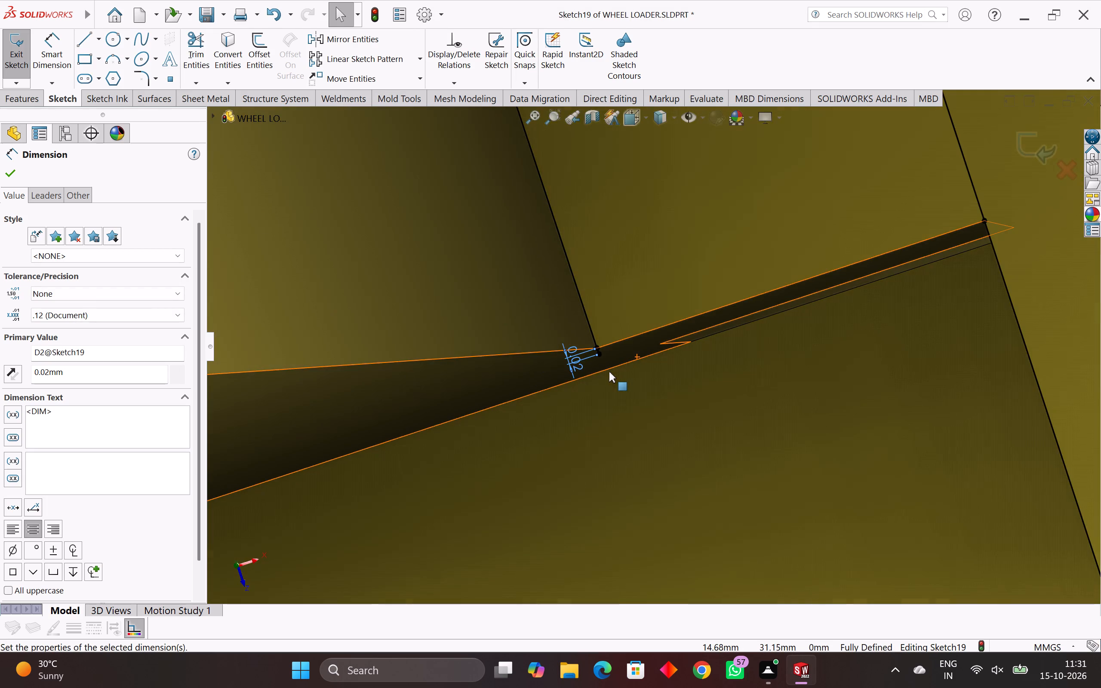
scroll(592, 370, "up", 8)
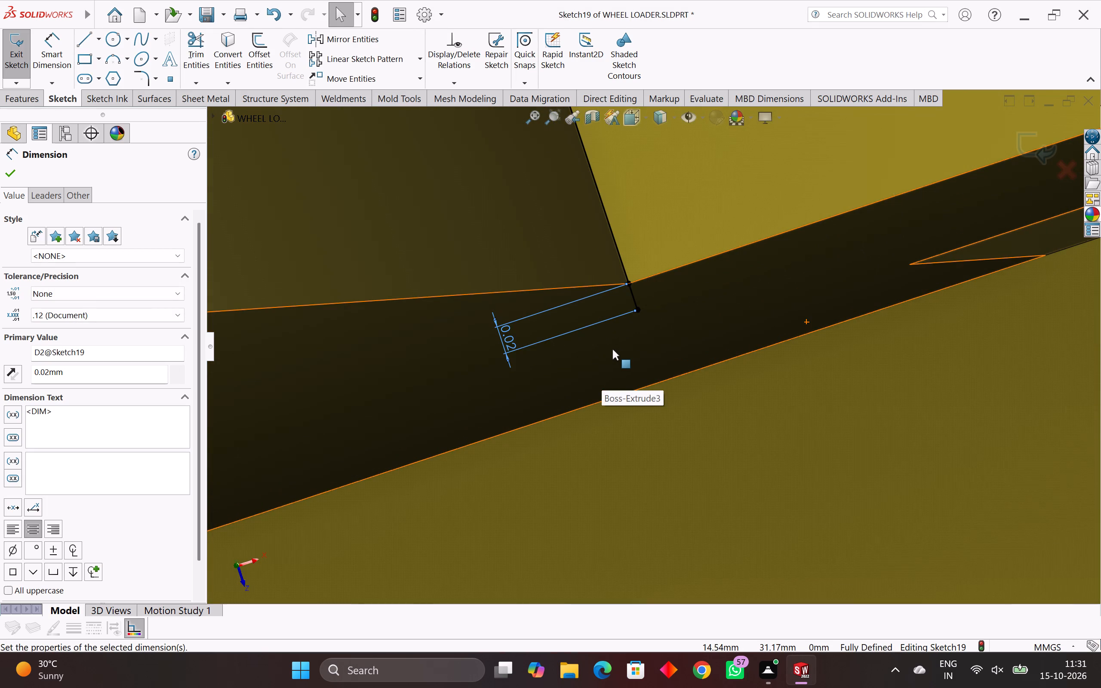
key("l")
left_click(638, 310)
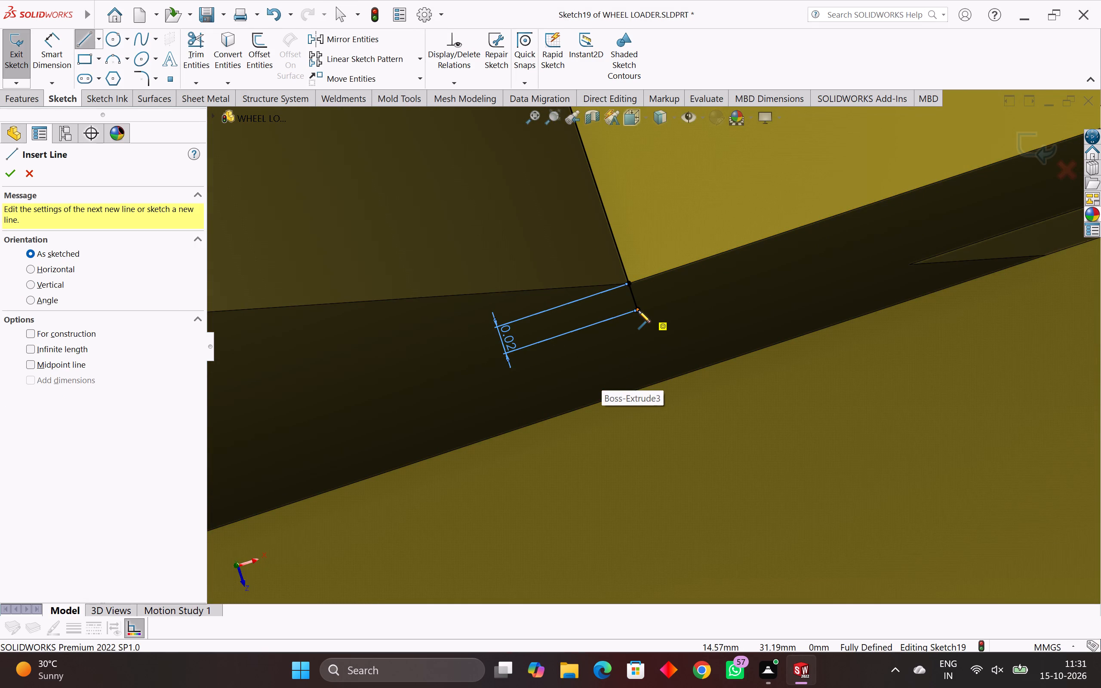
scroll(764, 288, "down", 5)
scroll(843, 238, "down", 4)
scroll(933, 264, "down", 1)
scroll(903, 257, "up", 2)
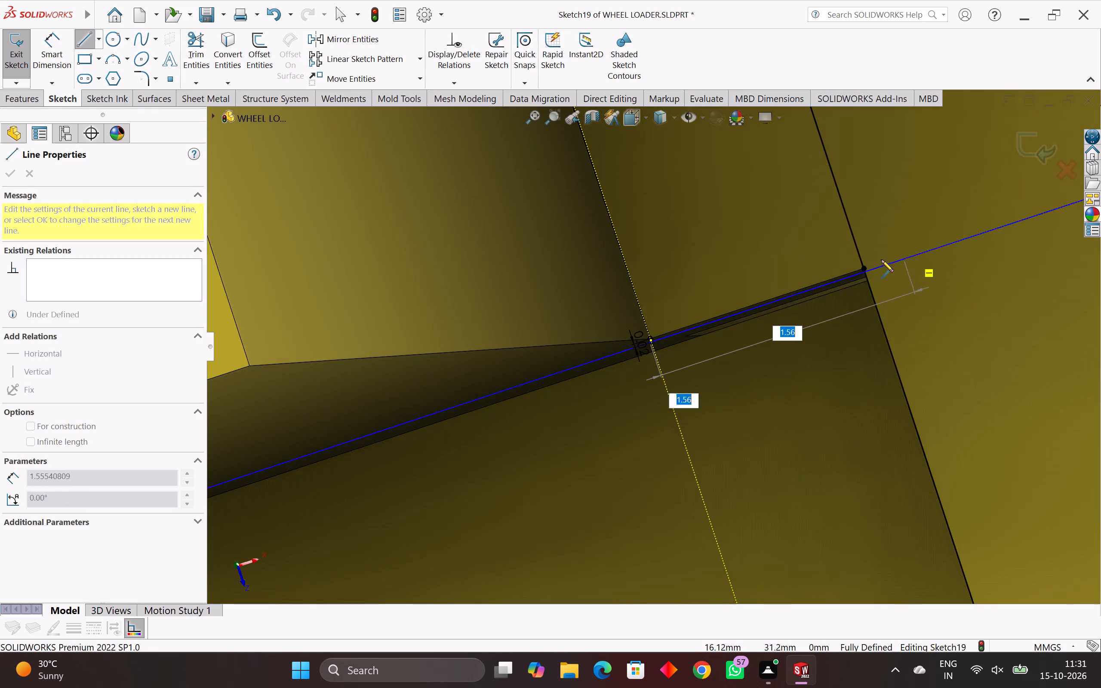
scroll(881, 260, "up", 5)
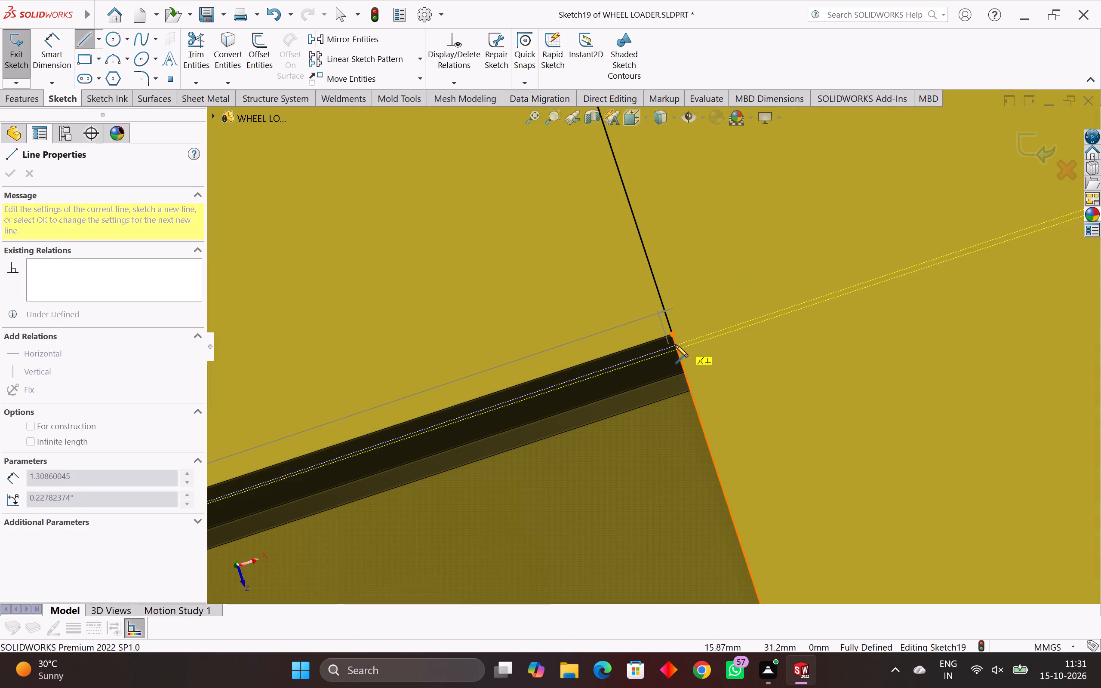
left_click(677, 350)
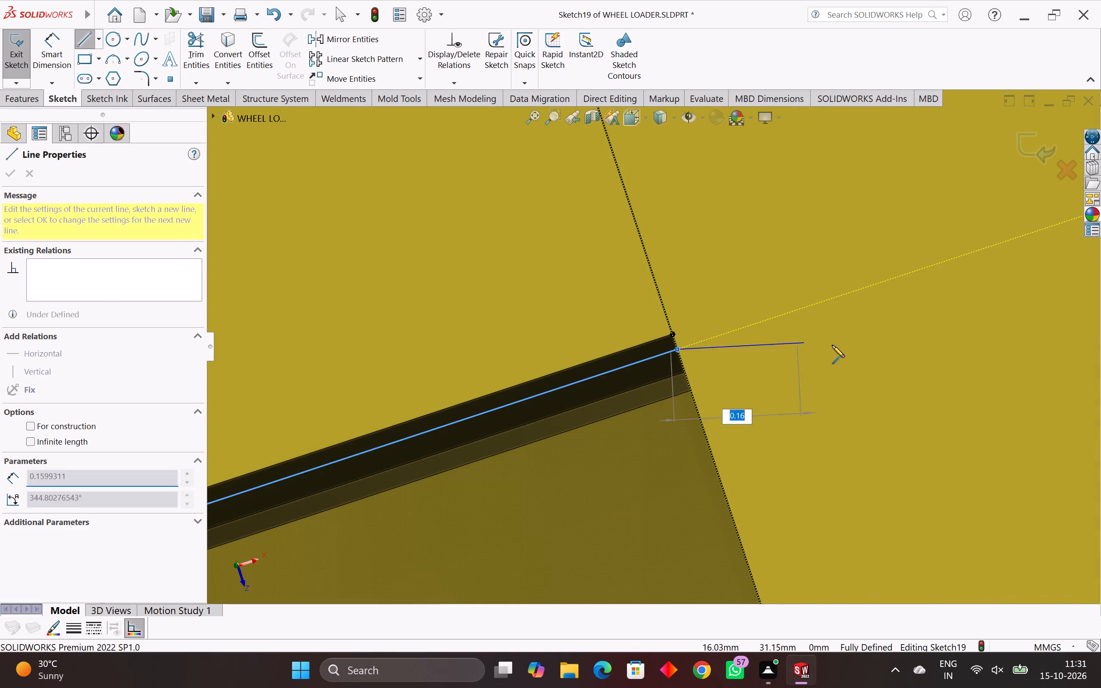
scroll(773, 426, "down", 5)
key("Escape")
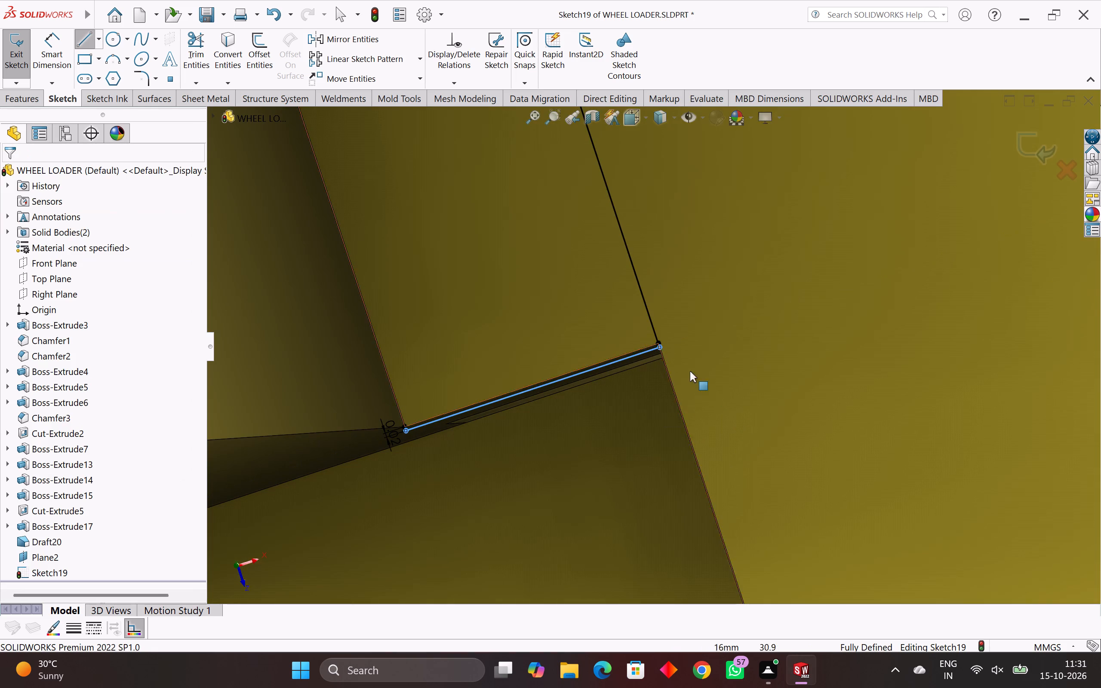
key("Escape")
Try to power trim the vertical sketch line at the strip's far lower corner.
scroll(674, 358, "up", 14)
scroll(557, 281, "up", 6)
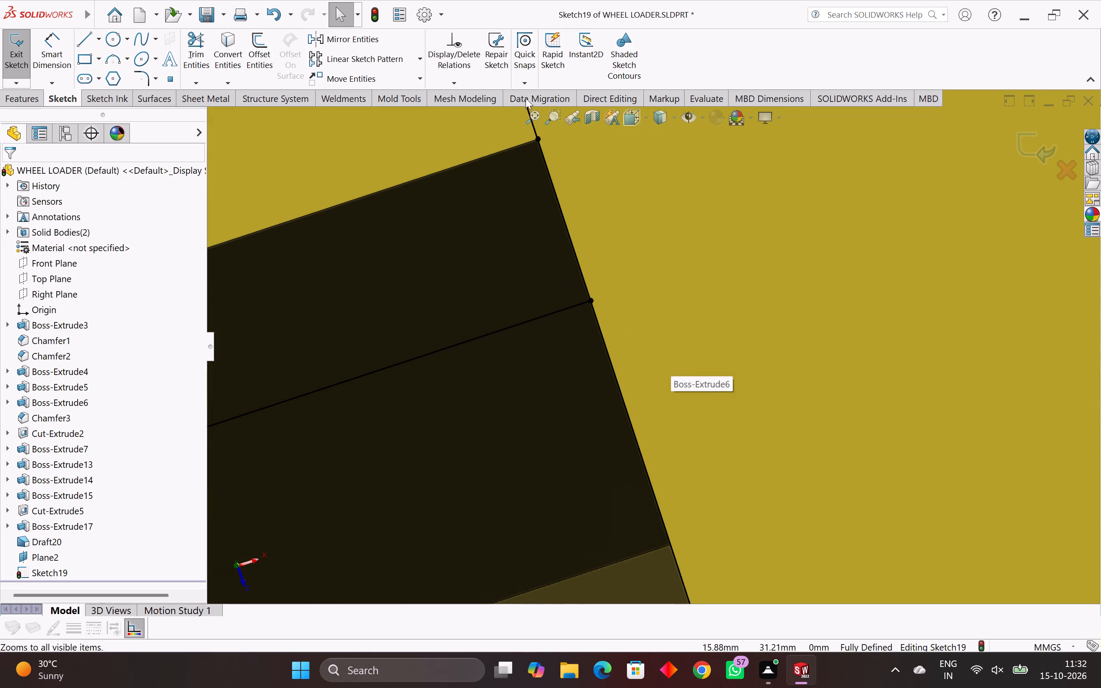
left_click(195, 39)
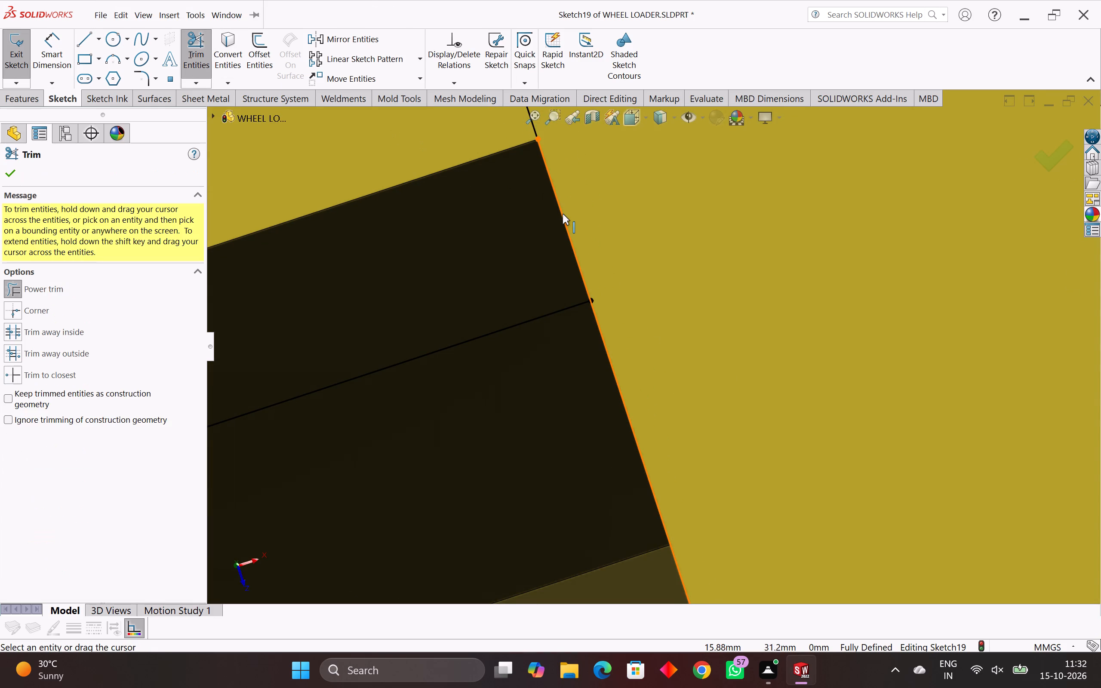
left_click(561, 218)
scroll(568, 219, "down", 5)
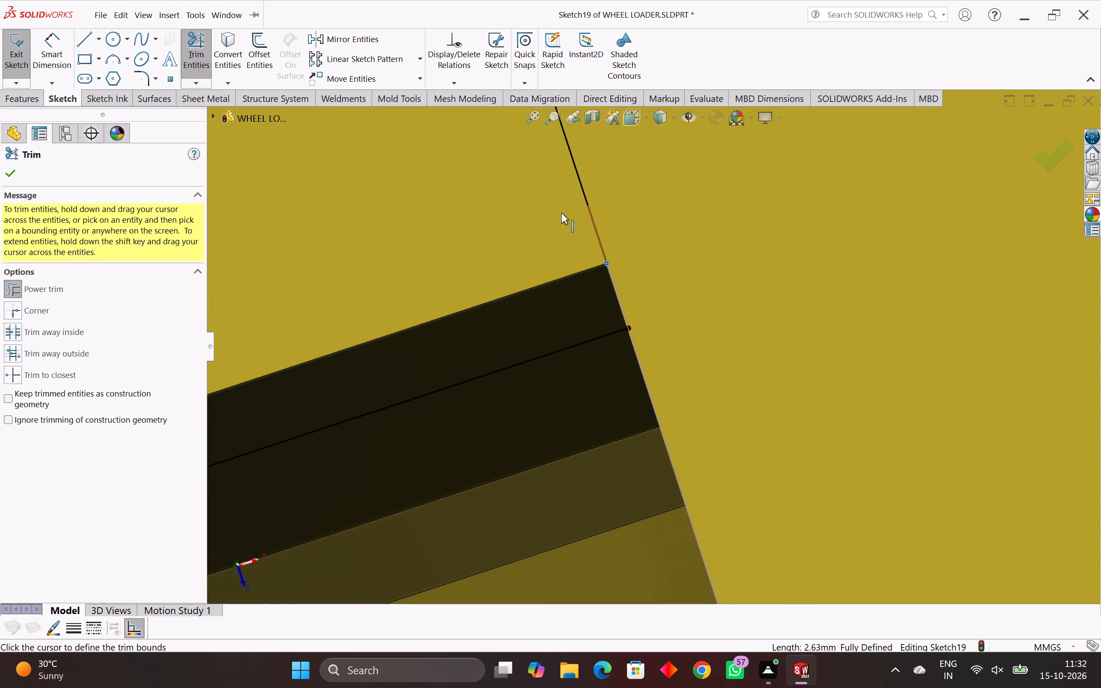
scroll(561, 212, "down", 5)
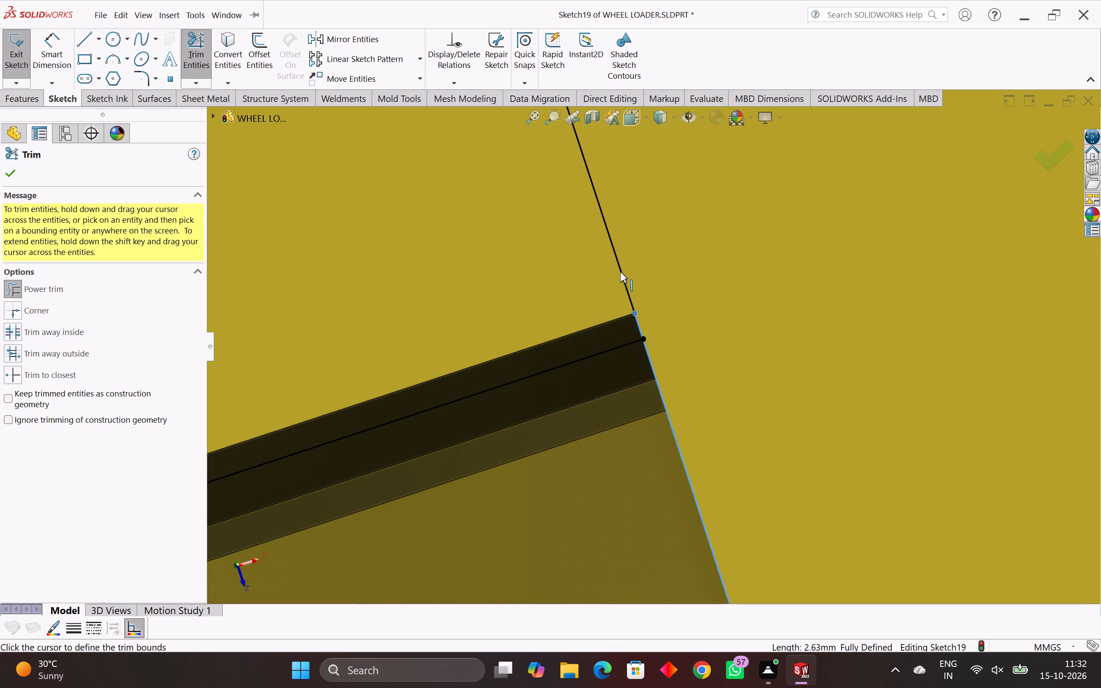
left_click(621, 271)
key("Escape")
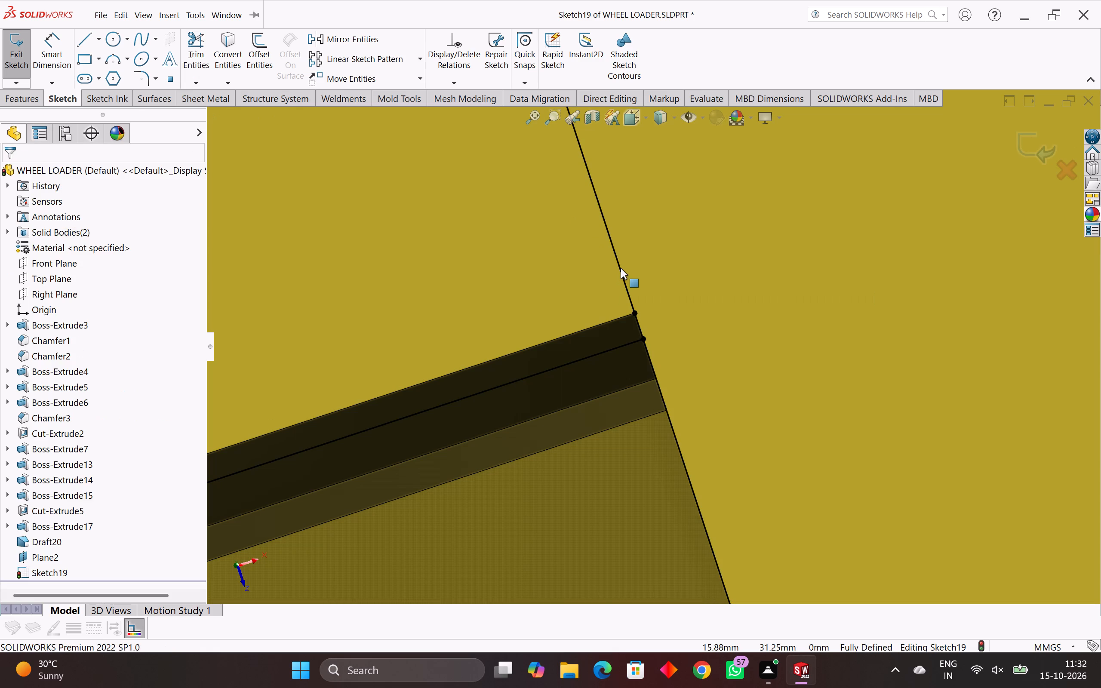
Delete the long vertical sketch line running up from the strip's far lower corner.
left_click(621, 268)
key("Delete")
Trim the short end of the remaining vertical line above the new horizontal line, using Trim to closest.
scroll(619, 268, "down", 10)
scroll(655, 340, "up", 17)
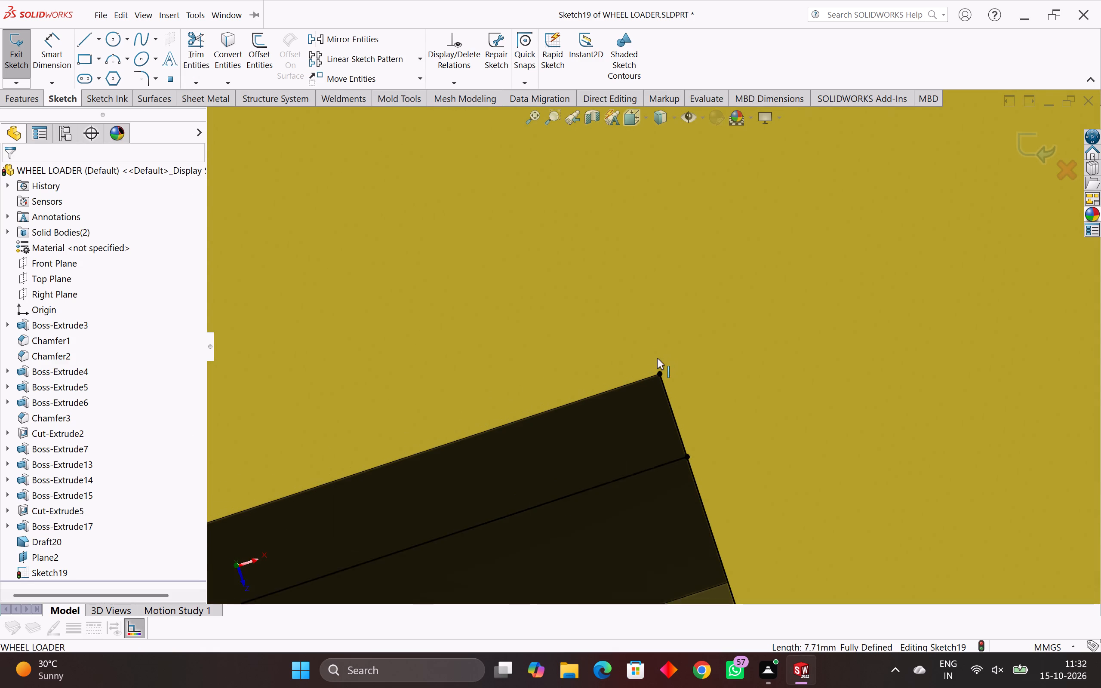
left_click(677, 426)
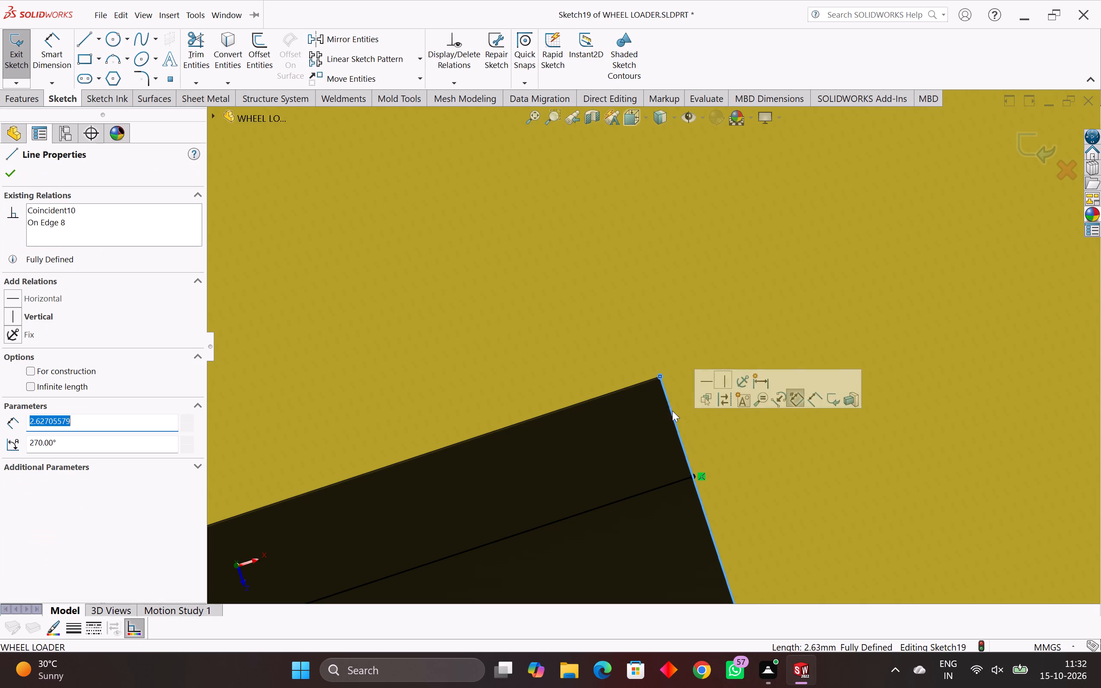
key("grave")
key("grave")
key("Escape")
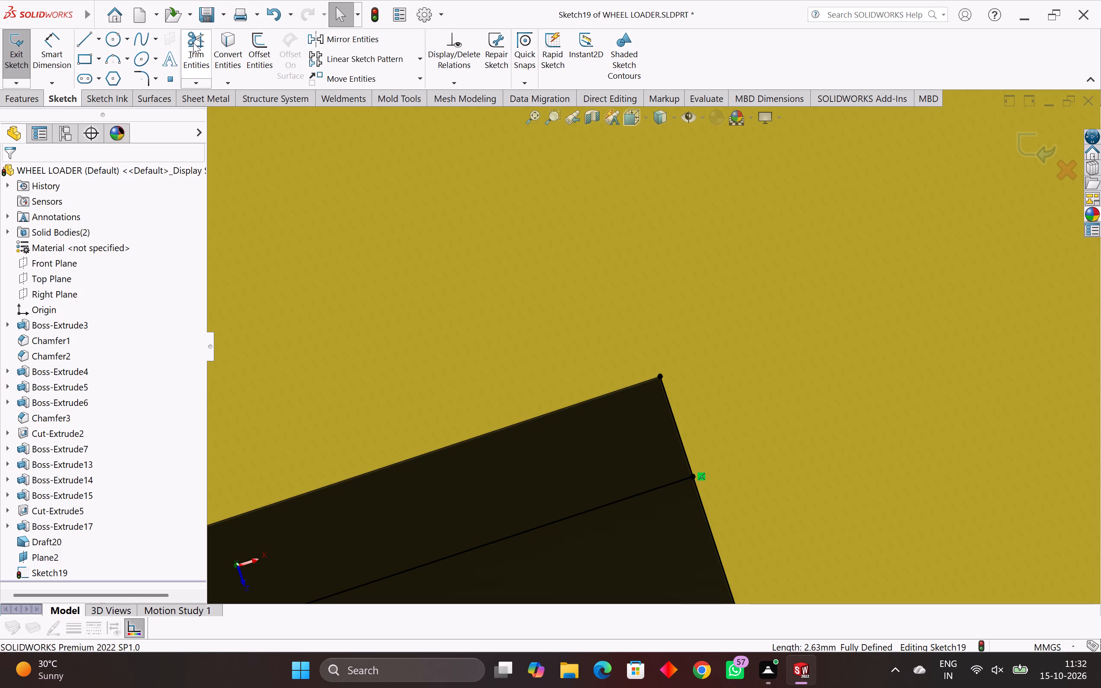
key("Escape")
left_click(194, 42)
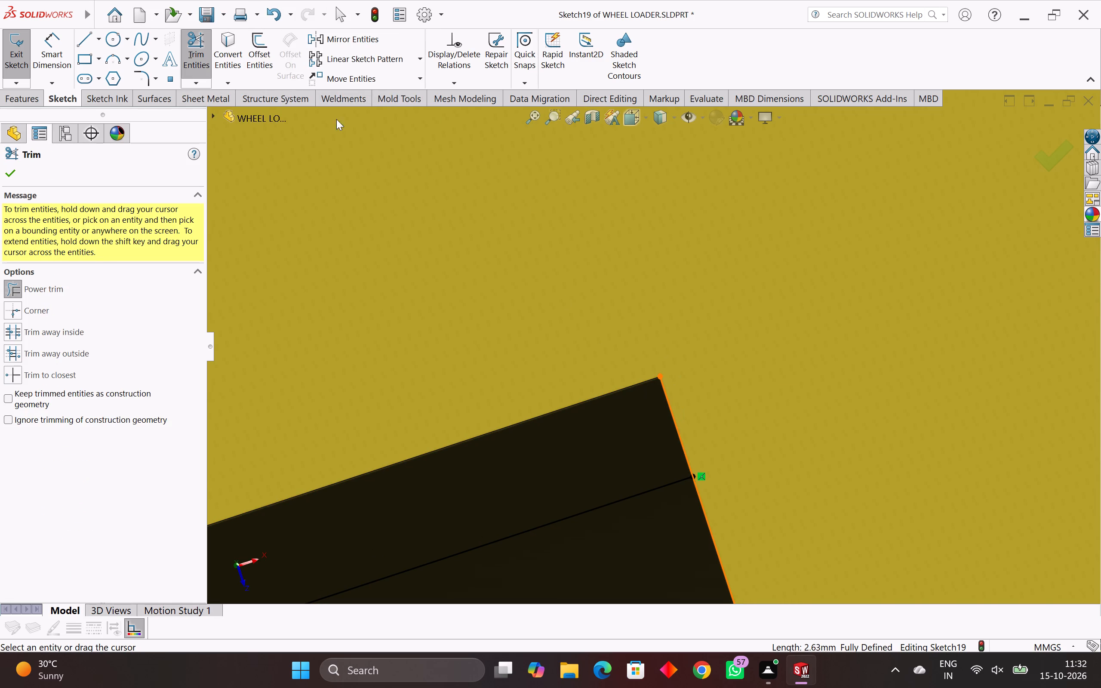
left_click(674, 419)
key("Escape")
key("Escape")
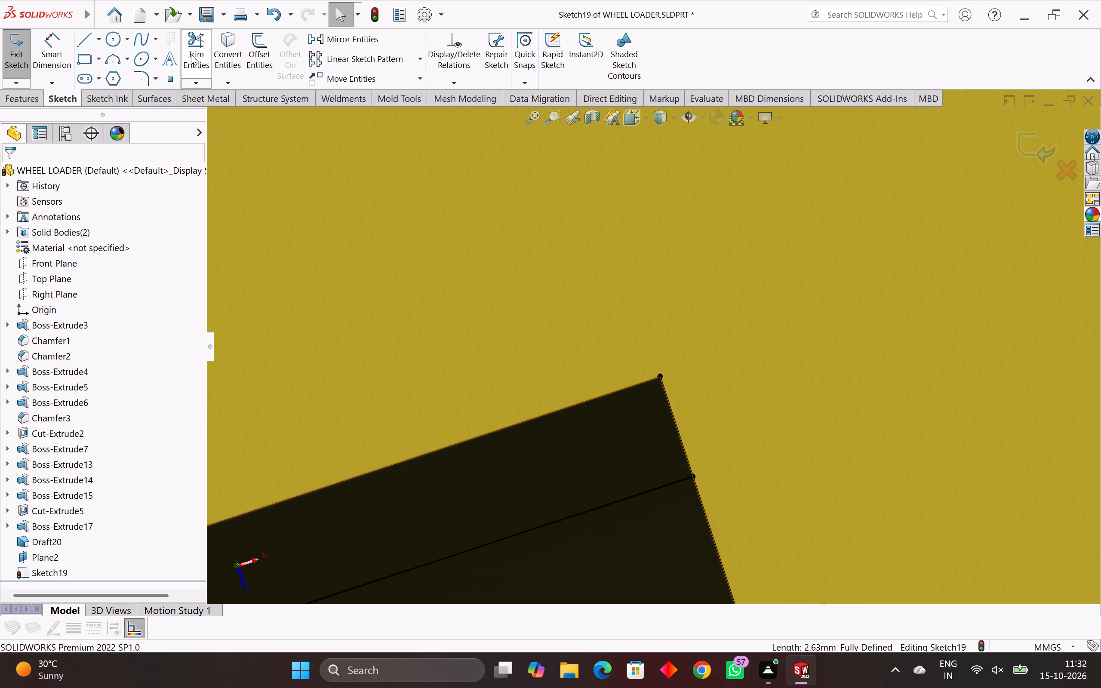
left_click(191, 54)
left_click(10, 373)
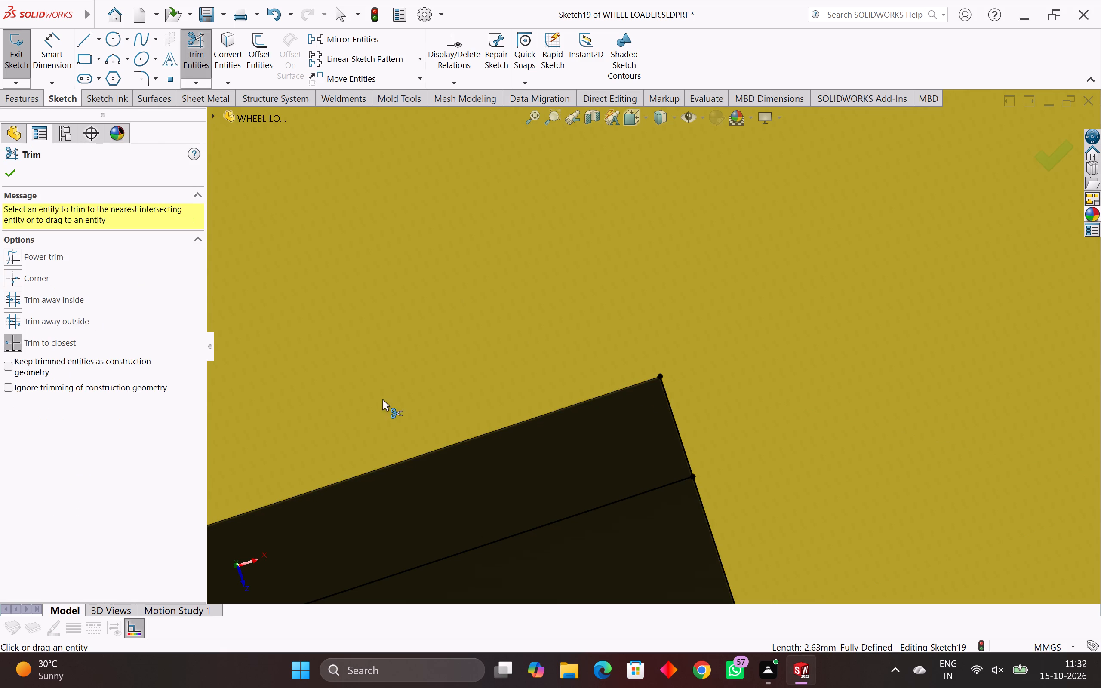
left_click(675, 424)
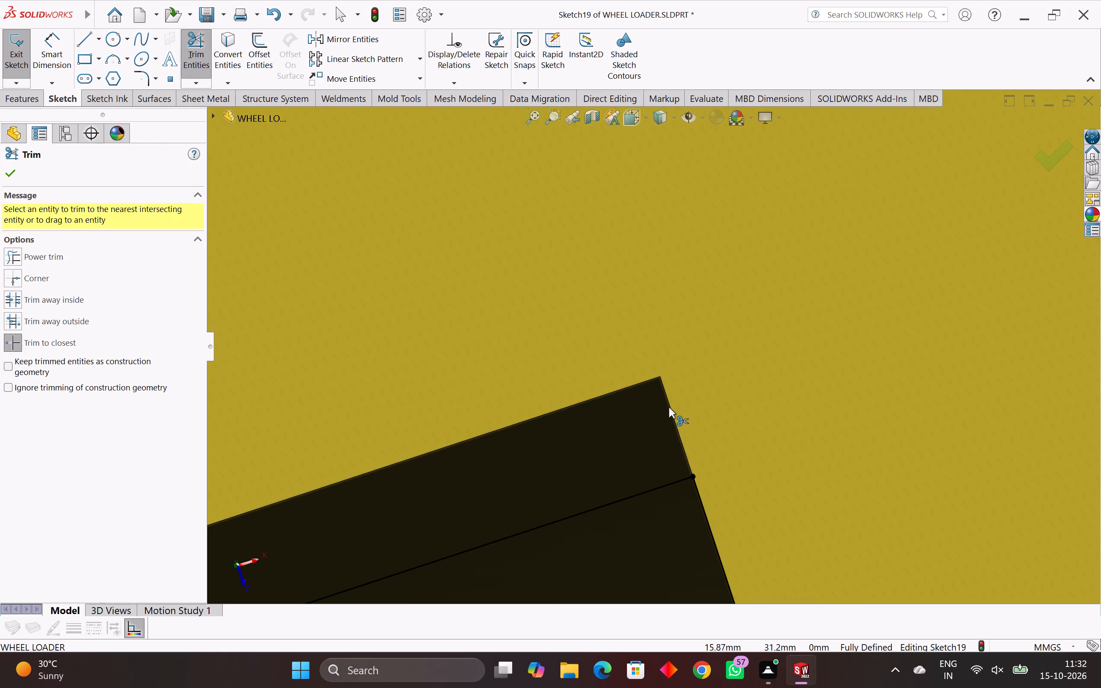
Sketch a vertical line about 7.73 mm long from the horizontal line's far end up to the profile's upper edge.
scroll(669, 405, "down", 19)
scroll(665, 376, "down", 3)
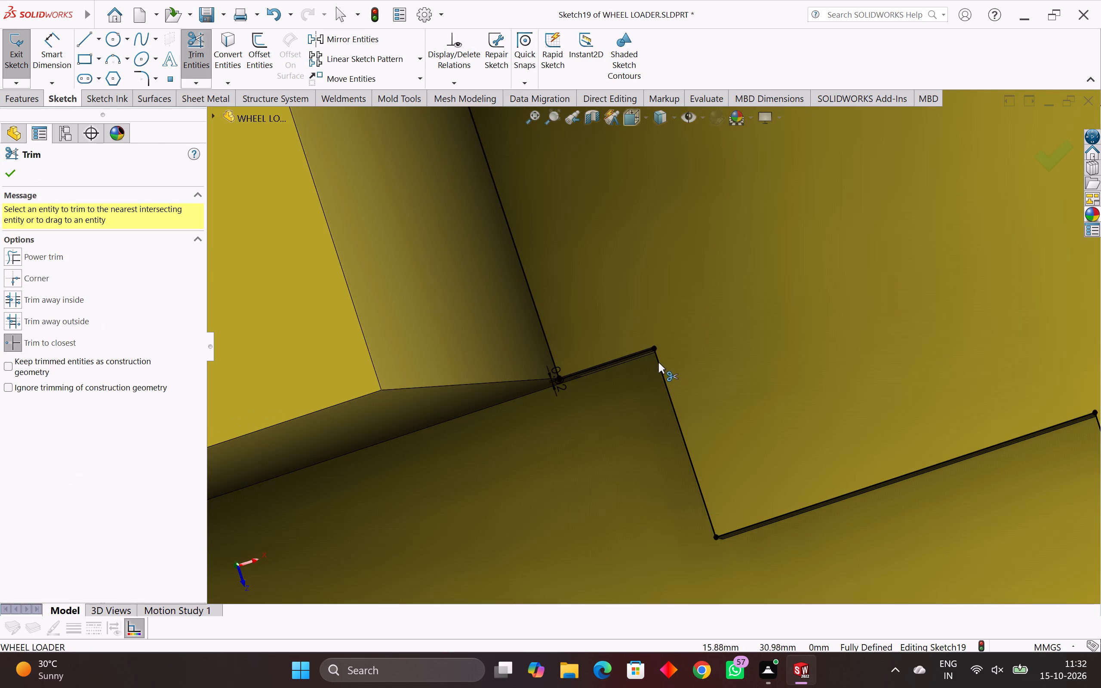
scroll(647, 347, "down", 4)
scroll(633, 293, "down", 5)
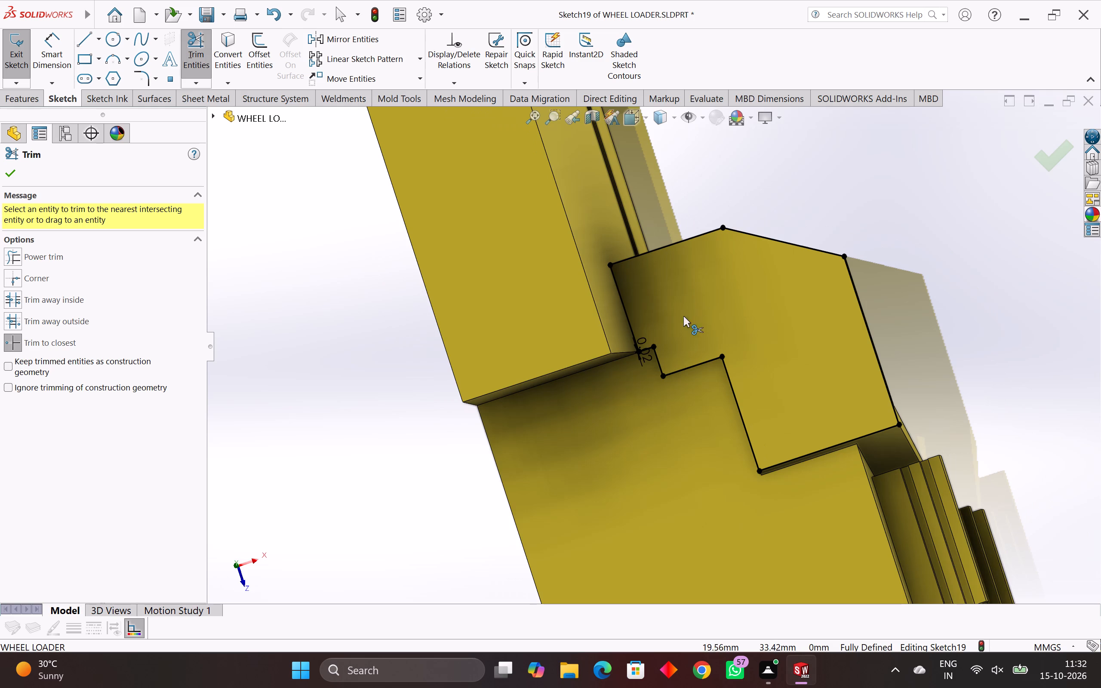
key("l")
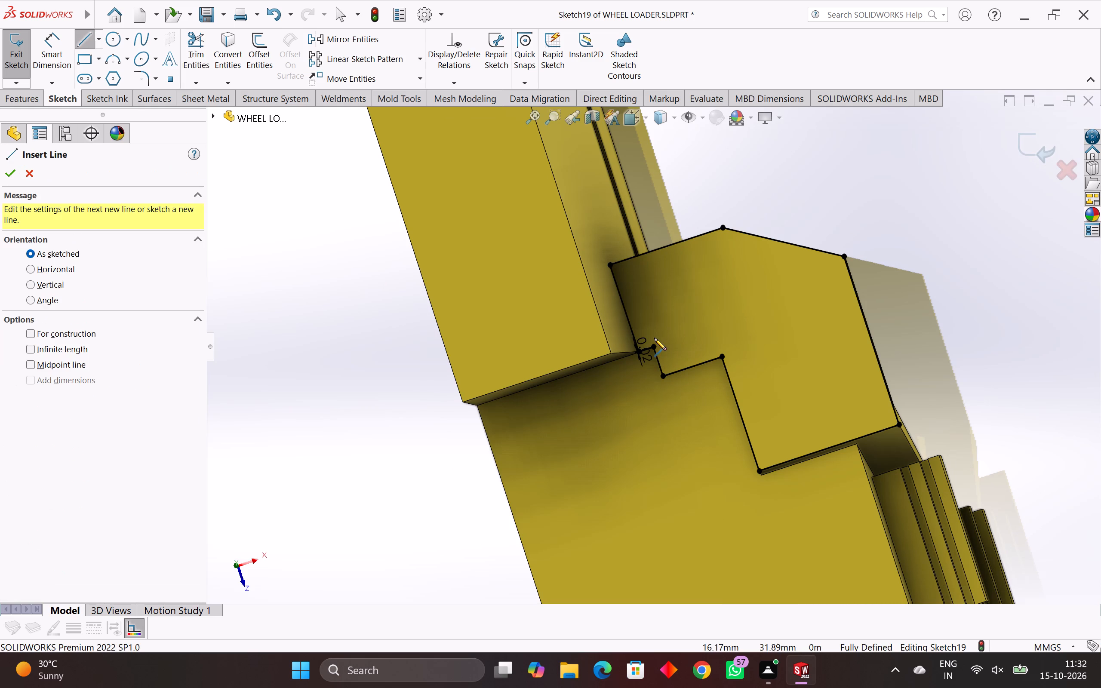
left_click(654, 347)
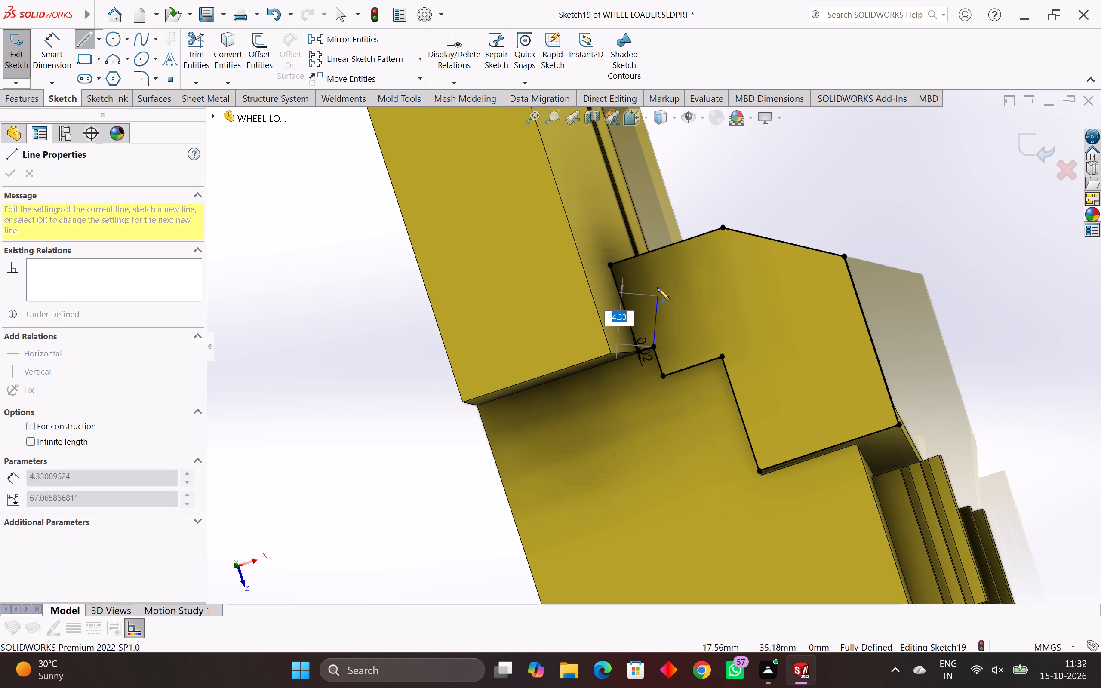
left_click(624, 261)
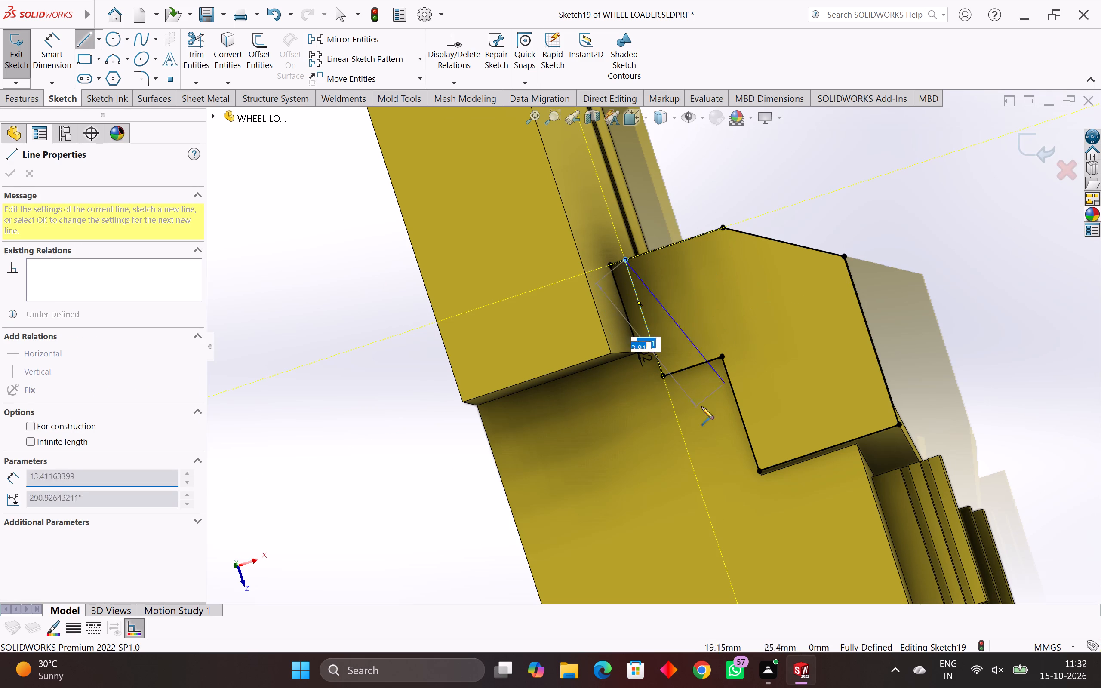
key("Escape")
key("Escape")
Examine the strip profile where the new line meets the upper edge and around its lower corner.
scroll(633, 261, "up", 7)
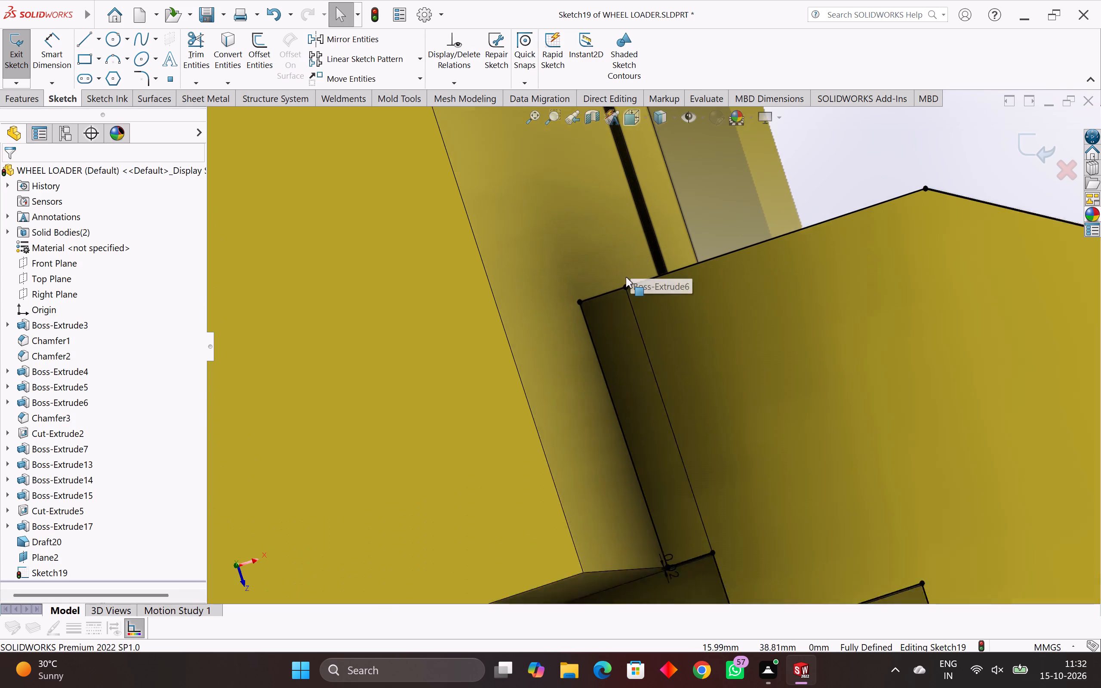
scroll(613, 286, "up", 8)
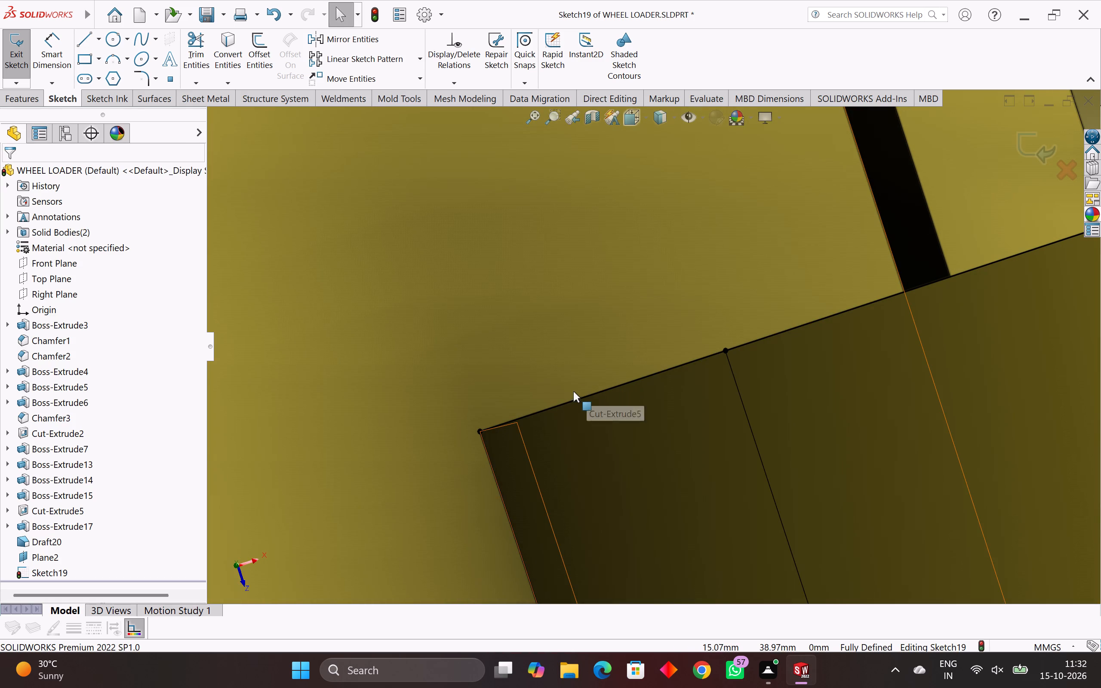
scroll(578, 398, "down", 14)
scroll(612, 397, "down", 2)
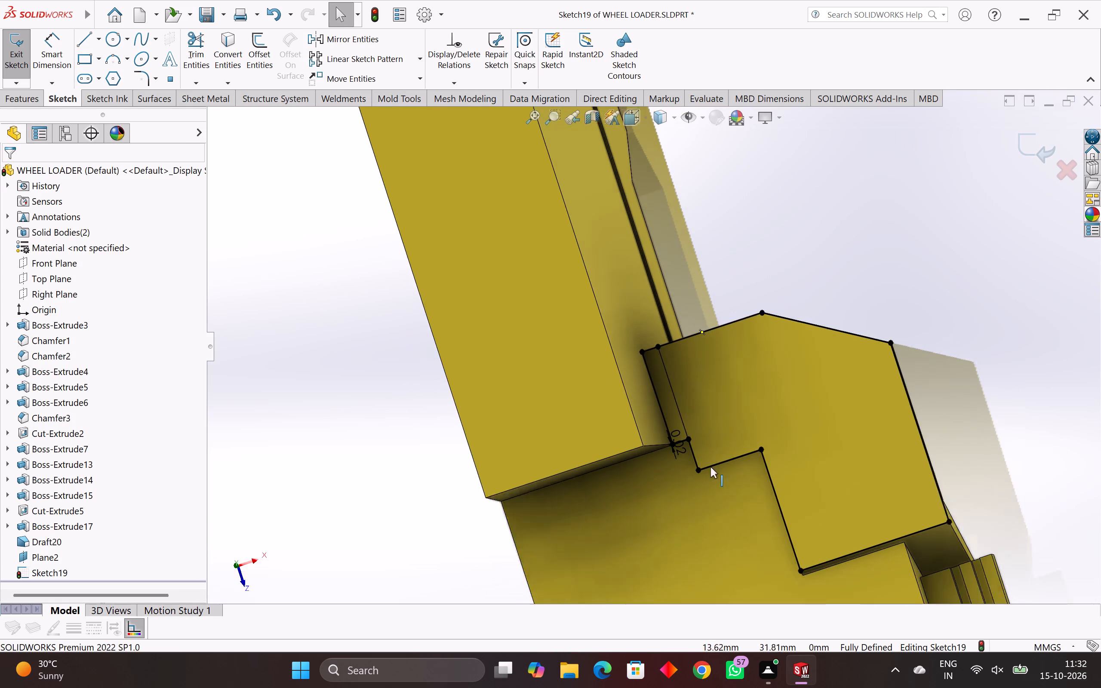
scroll(715, 481, "up", 2)
scroll(686, 436, "up", 5)
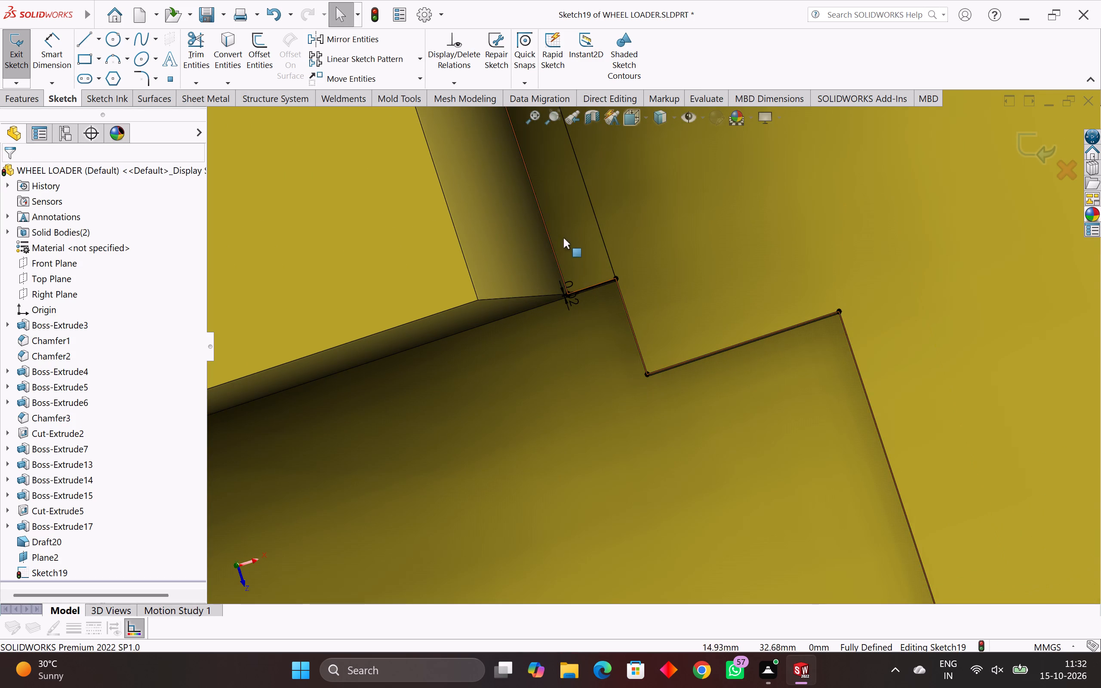
scroll(517, 221, "down", 4)
scroll(580, 246, "up", 10)
scroll(600, 247, "down", 4)
scroll(609, 250, "up", 1)
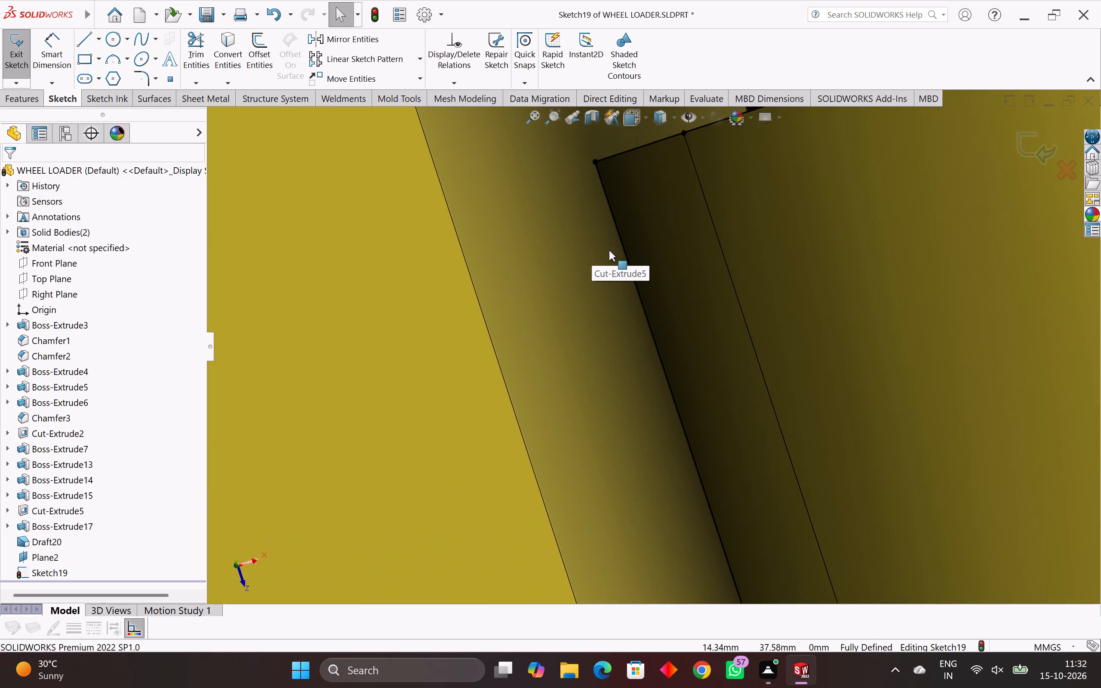
scroll(609, 250, "up", 1)
scroll(653, 293, "up", 3)
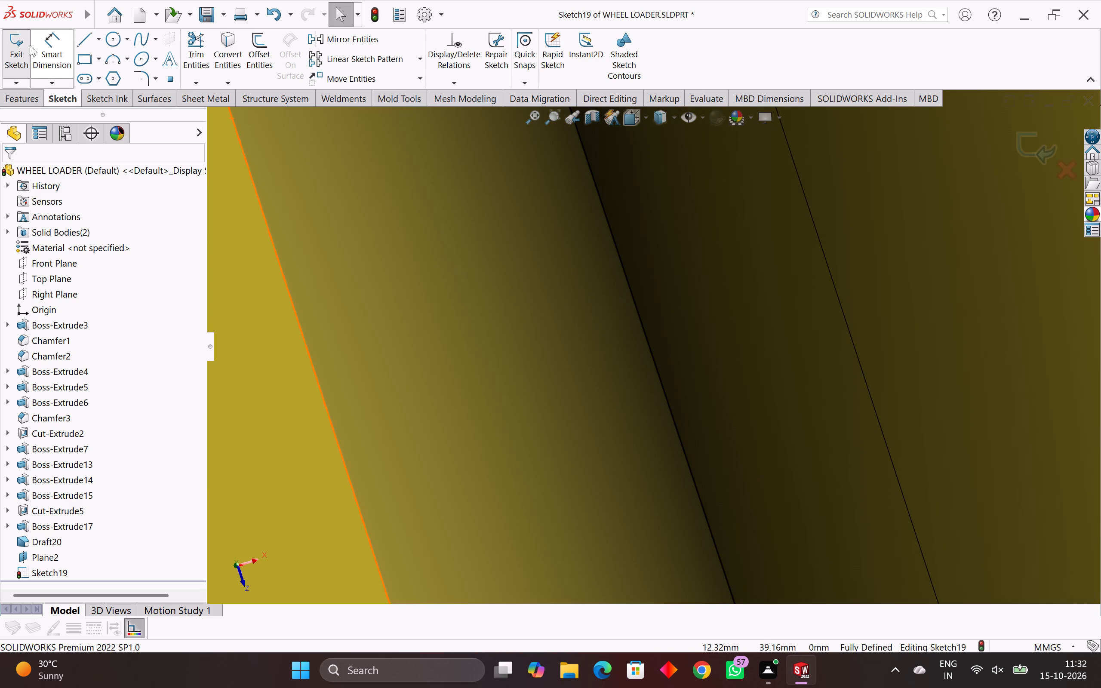
Cut the narrow strip region of the profile with an Extruded Cut, Blind 1.50 mm deep.
left_click(18, 96)
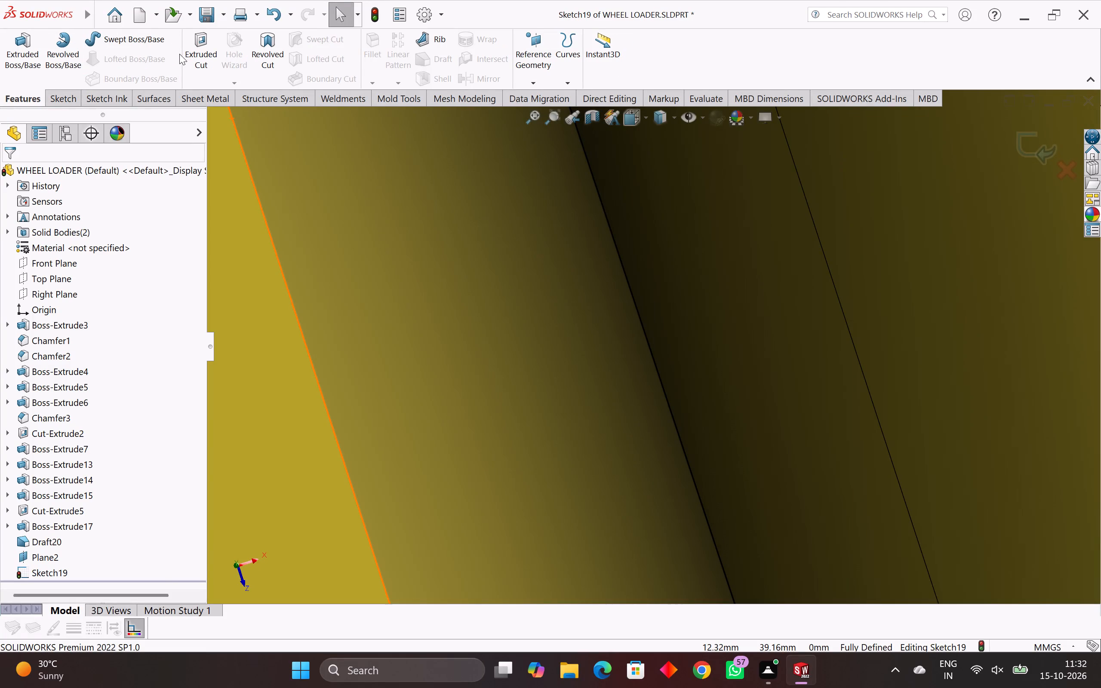
left_click(205, 43)
scroll(730, 317, "down", 6)
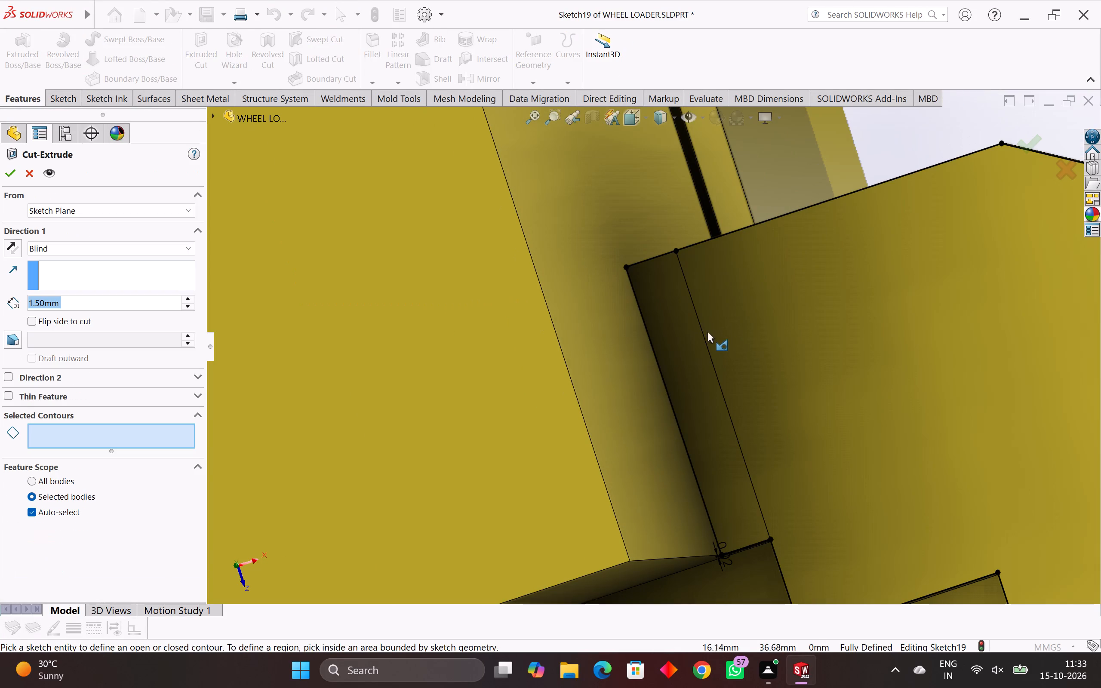
left_click(685, 338)
scroll(696, 370, "down", 2)
middle_click_drag(695, 385, 649, 426)
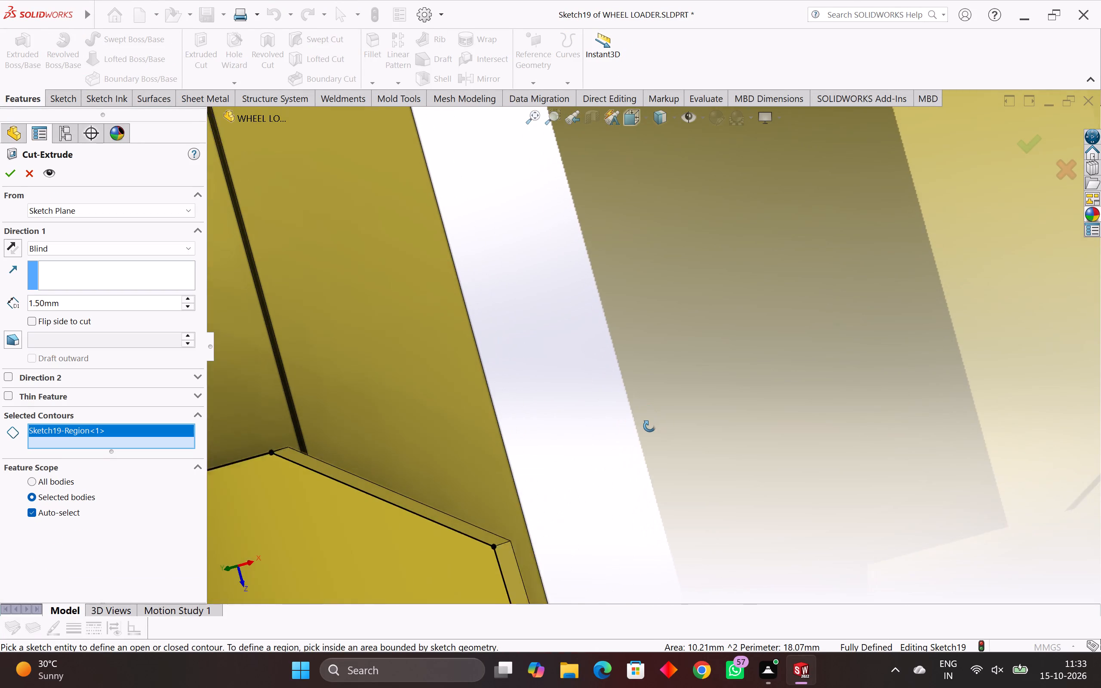
middle_click_drag(649, 426, 648, 428)
scroll(648, 428, "down", 5)
middle_click_drag(639, 428, 616, 453)
scroll(616, 453, "down", 1)
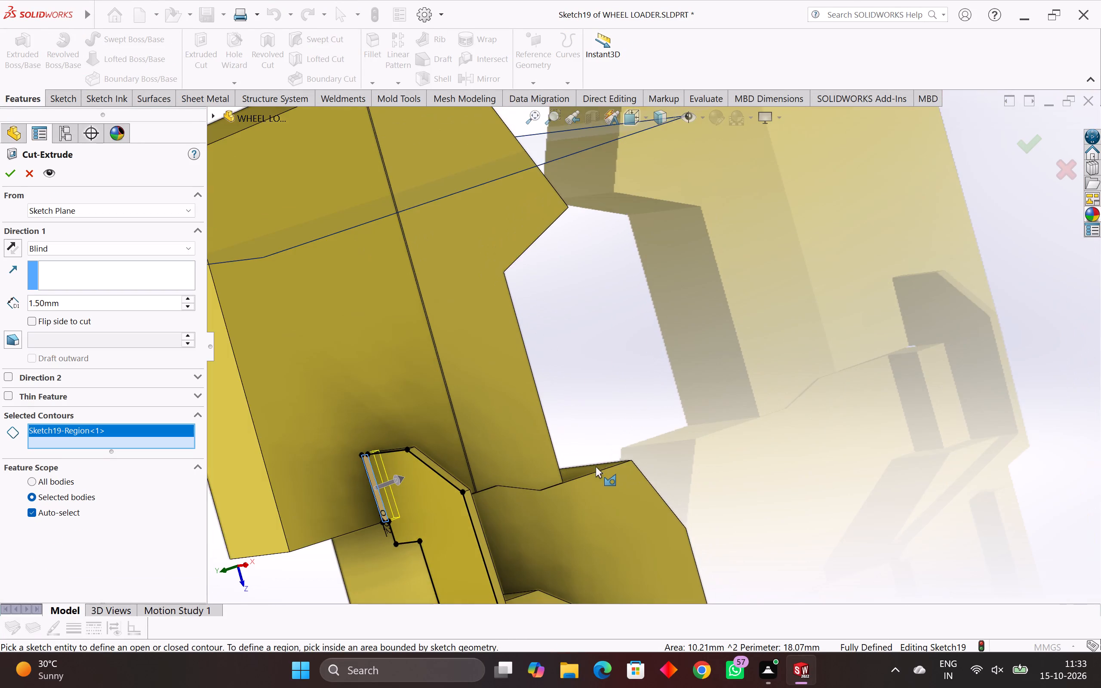
scroll(589, 466, "down", 3)
middle_click_drag(542, 474, 472, 487)
scroll(431, 464, "up", 3)
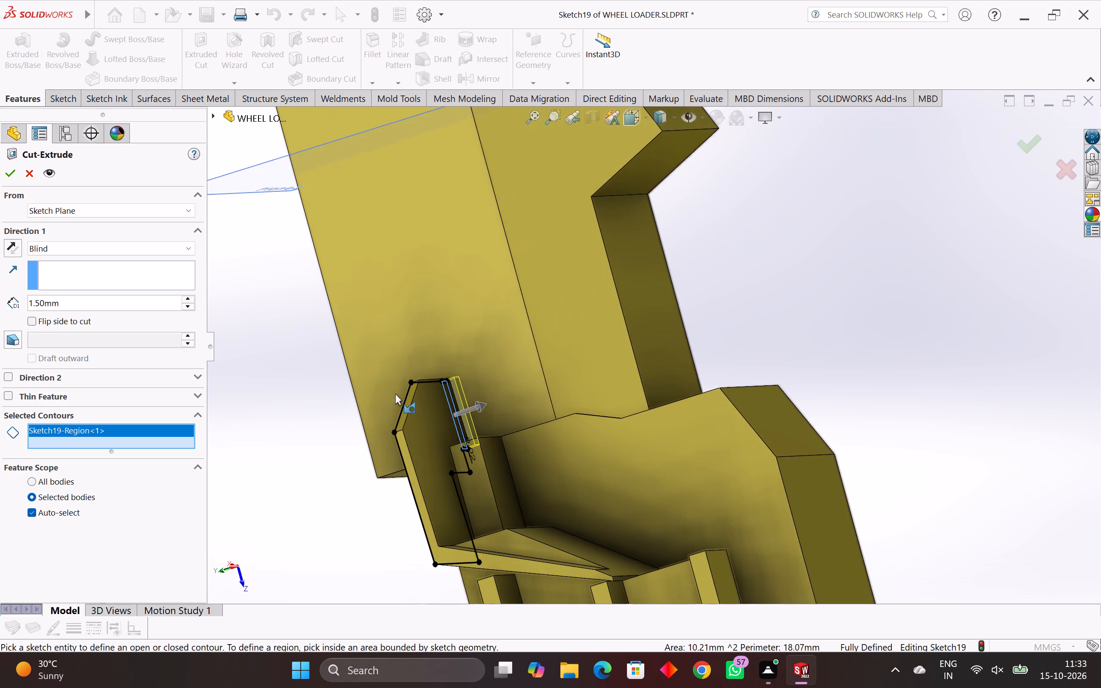
scroll(456, 405, "up", 8)
middle_click_drag(462, 405, 419, 441)
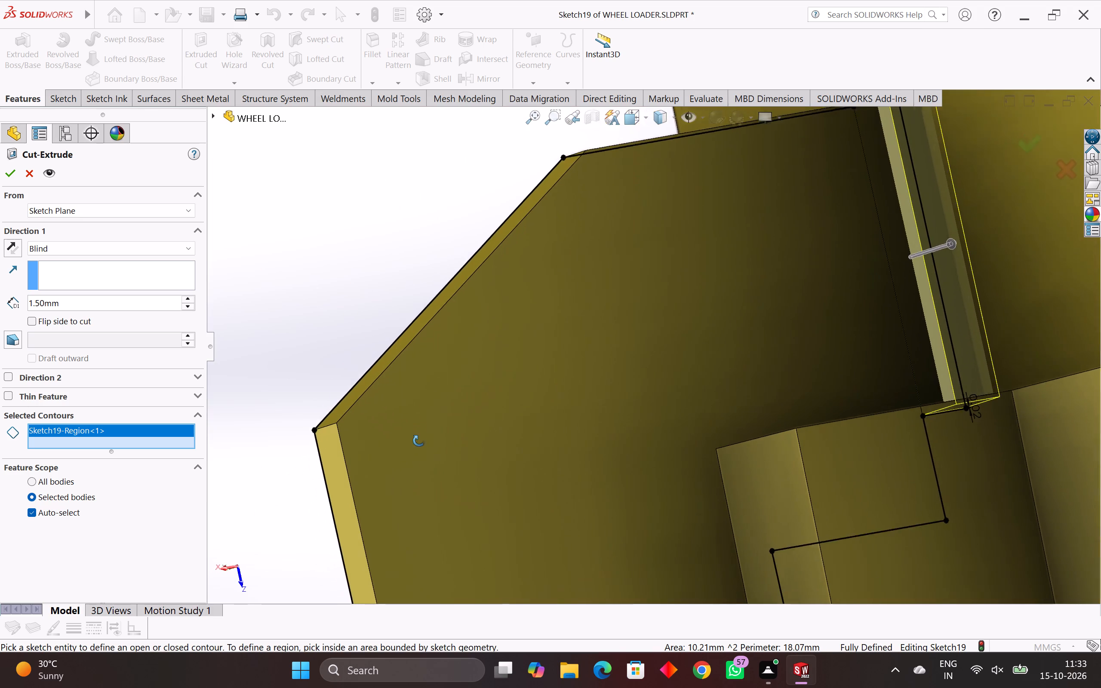
middle_click_drag(419, 441, 418, 461)
scroll(848, 365, "up", 4)
scroll(1027, 230, "up", 4)
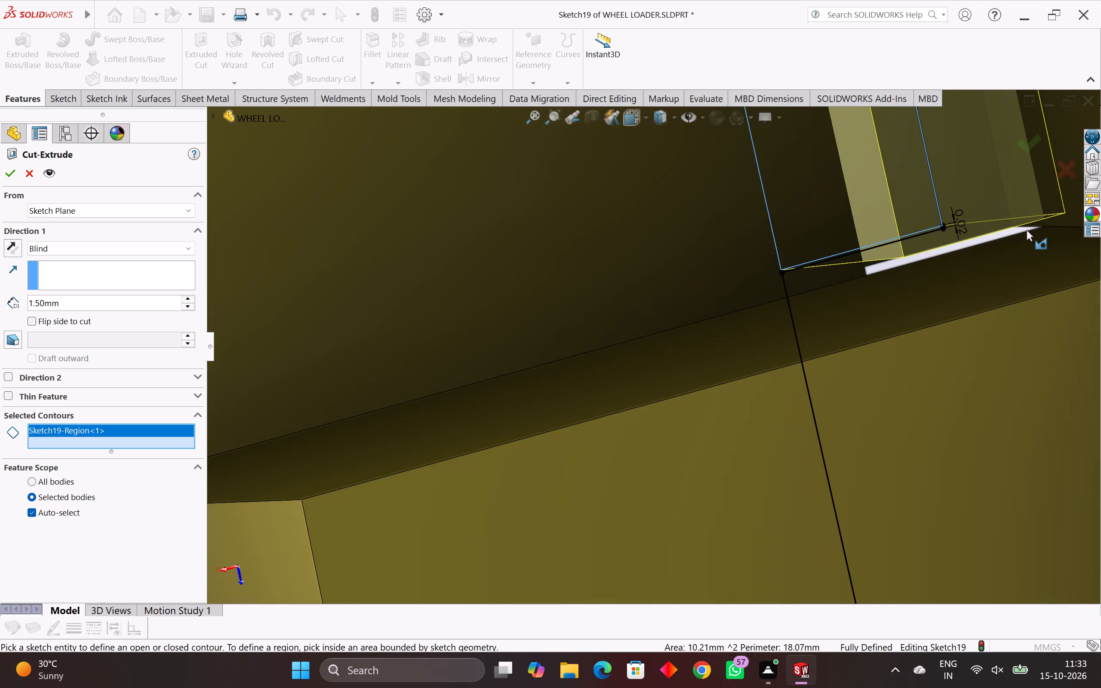
scroll(1025, 230, "up", 4)
middle_click_drag(1015, 236, 983, 249)
scroll(983, 249, "down", 4)
scroll(1015, 236, "down", 5)
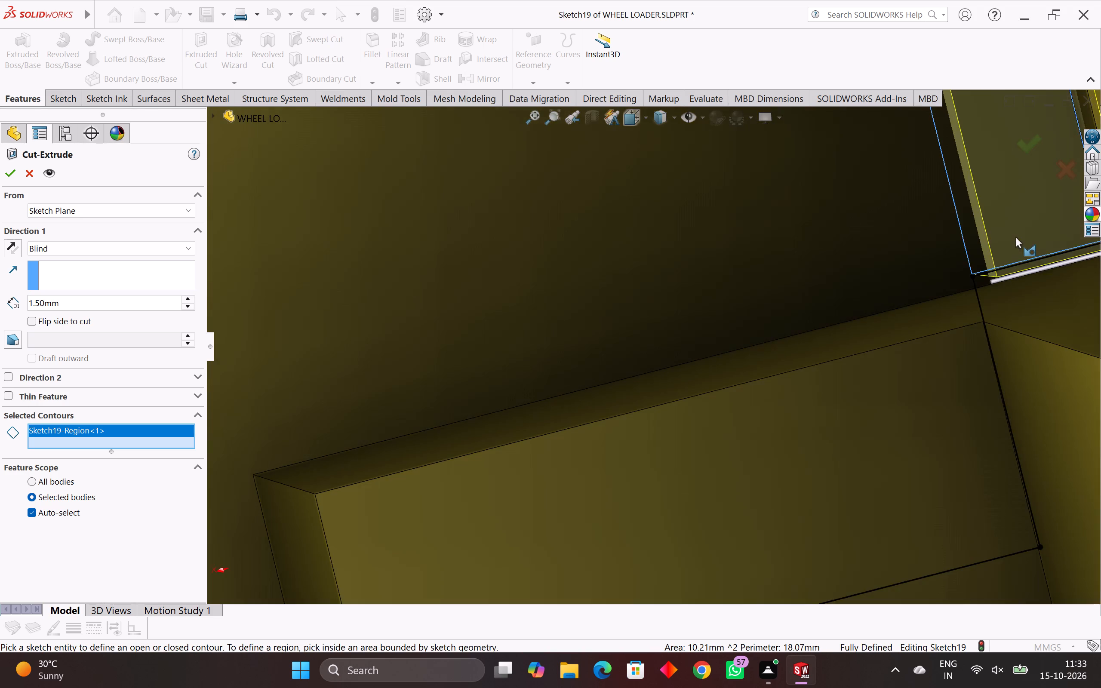
scroll(1015, 236, "down", 2)
scroll(999, 232, "up", 6)
scroll(722, 266, "up", 4)
scroll(548, 289, "down", 3)
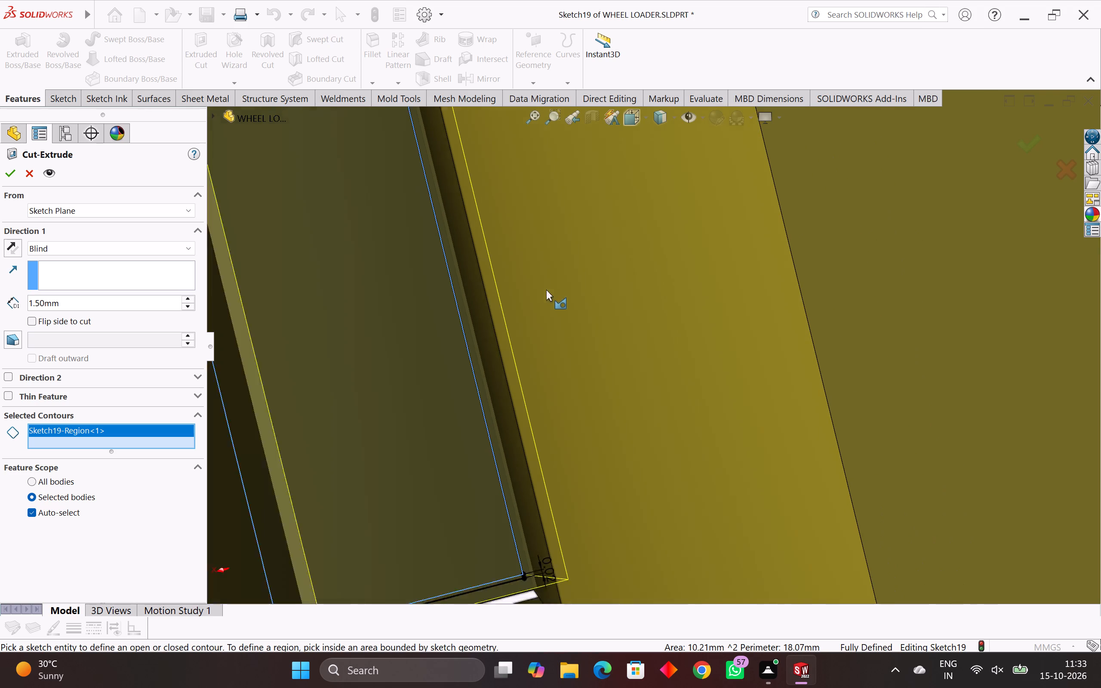
scroll(546, 289, "down", 7)
scroll(573, 240, "down", 5)
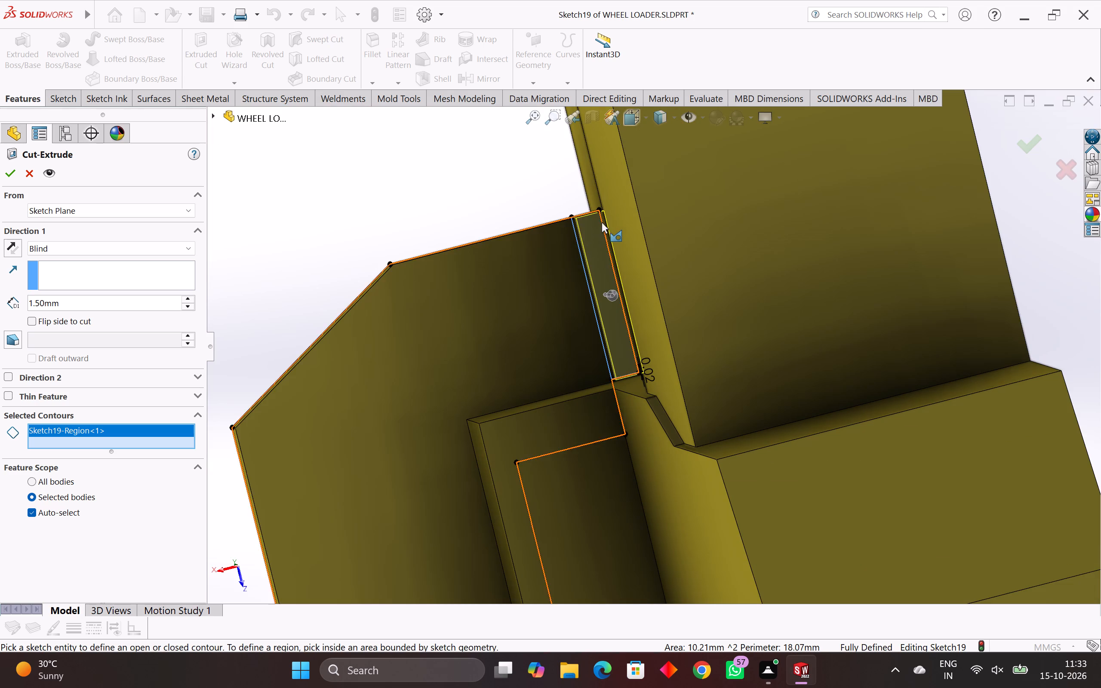
scroll(606, 221, "up", 8)
scroll(631, 287, "down", 10)
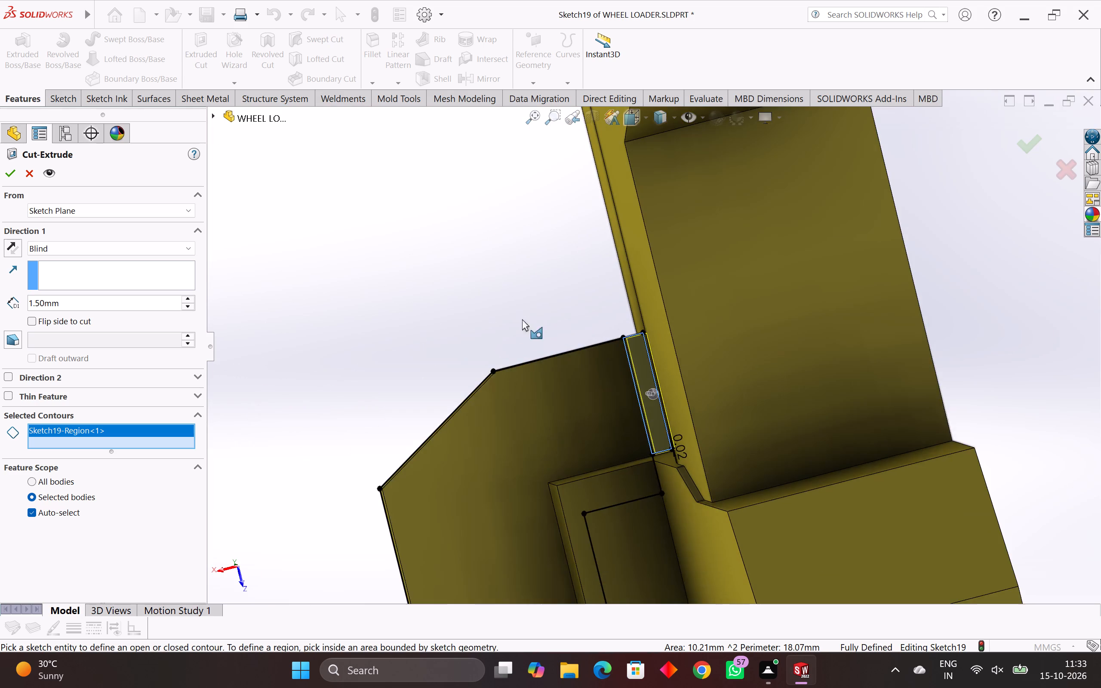
scroll(408, 298, "down", 4)
left_click(5, 177)
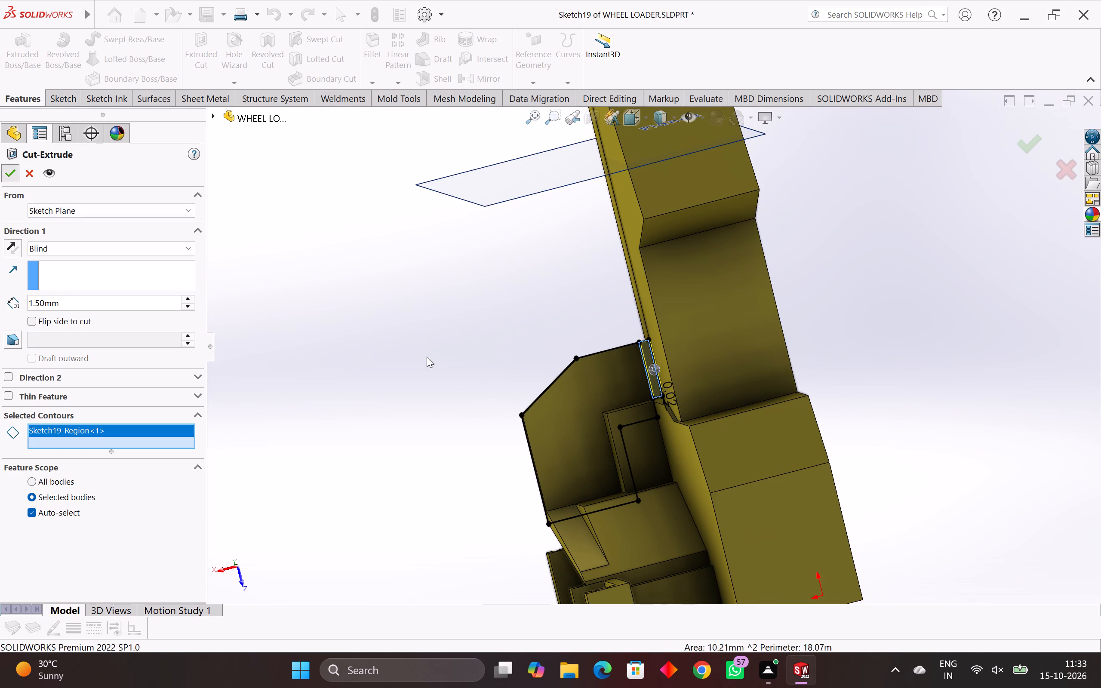
Examine the new cut and the gap where the side platform meets the body, from several angles.
middle_click_drag(640, 391, 683, 449)
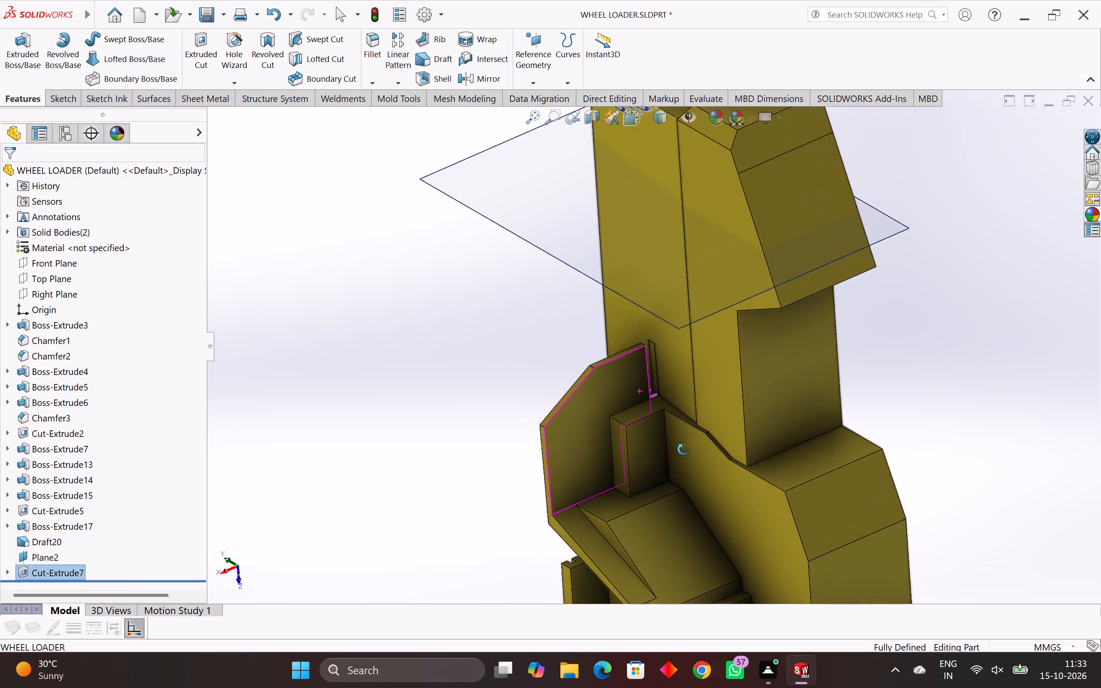
middle_click_drag(683, 449, 815, 584)
scroll(708, 428, "up", 4)
scroll(631, 350, "up", 4)
scroll(498, 289, "up", 5)
scroll(350, 249, "up", 4)
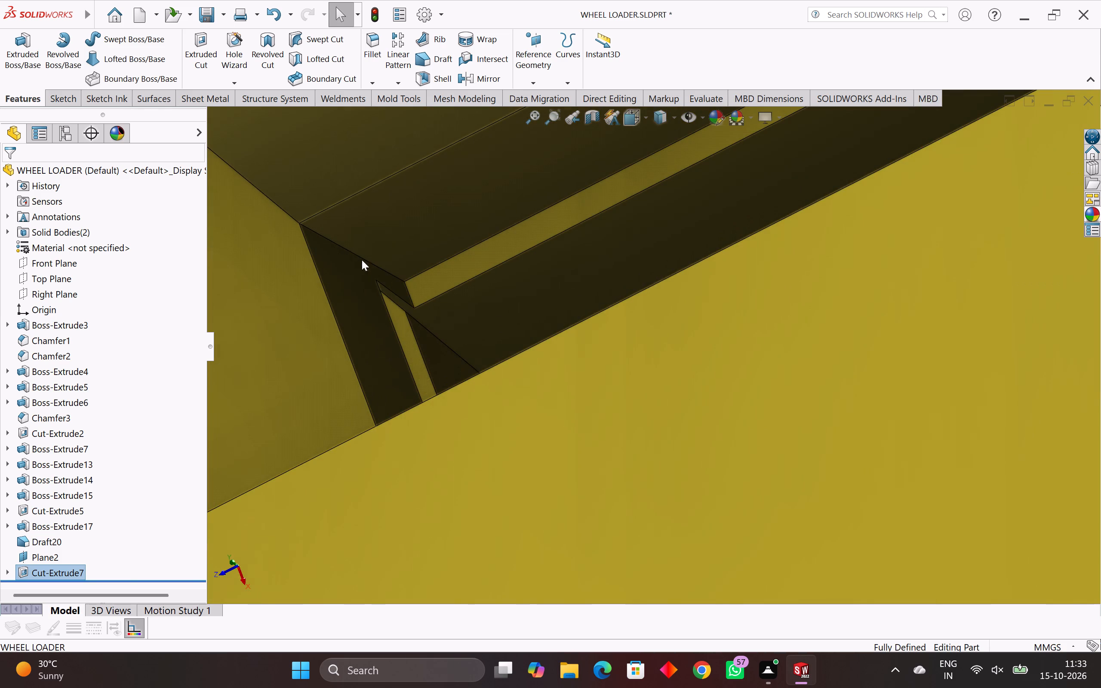
scroll(393, 302, "up", 3)
middle_click_drag(417, 338, 302, 372)
scroll(417, 339, "up", 1)
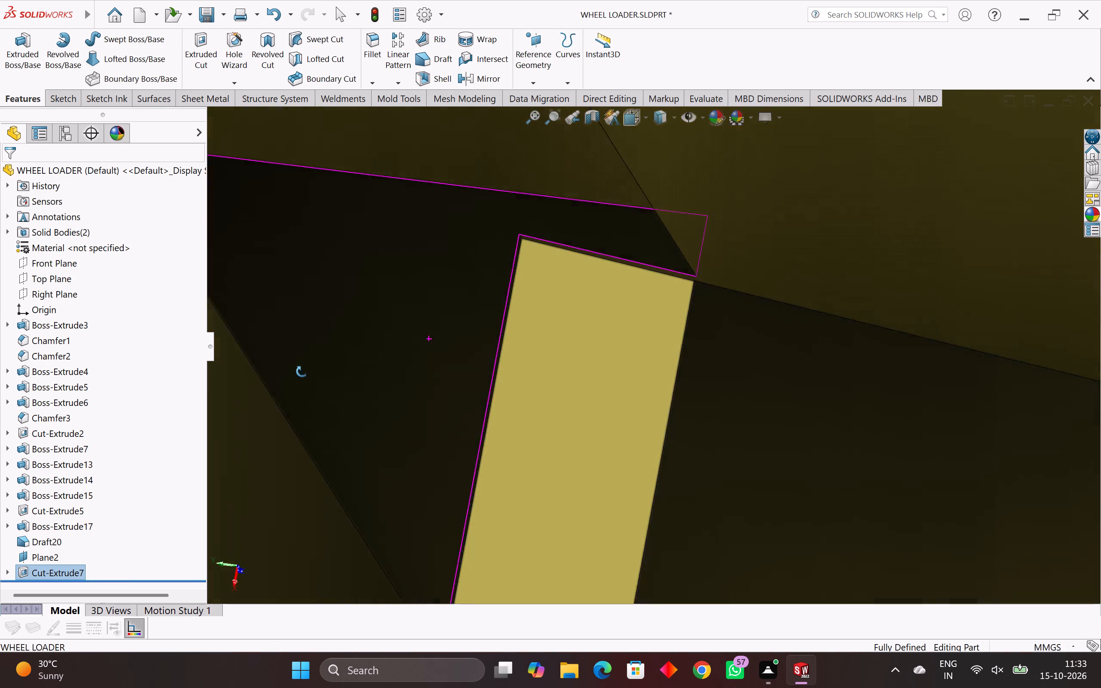
middle_click_drag(302, 372, 295, 373)
scroll(506, 402, "down", 9)
scroll(547, 415, "down", 3)
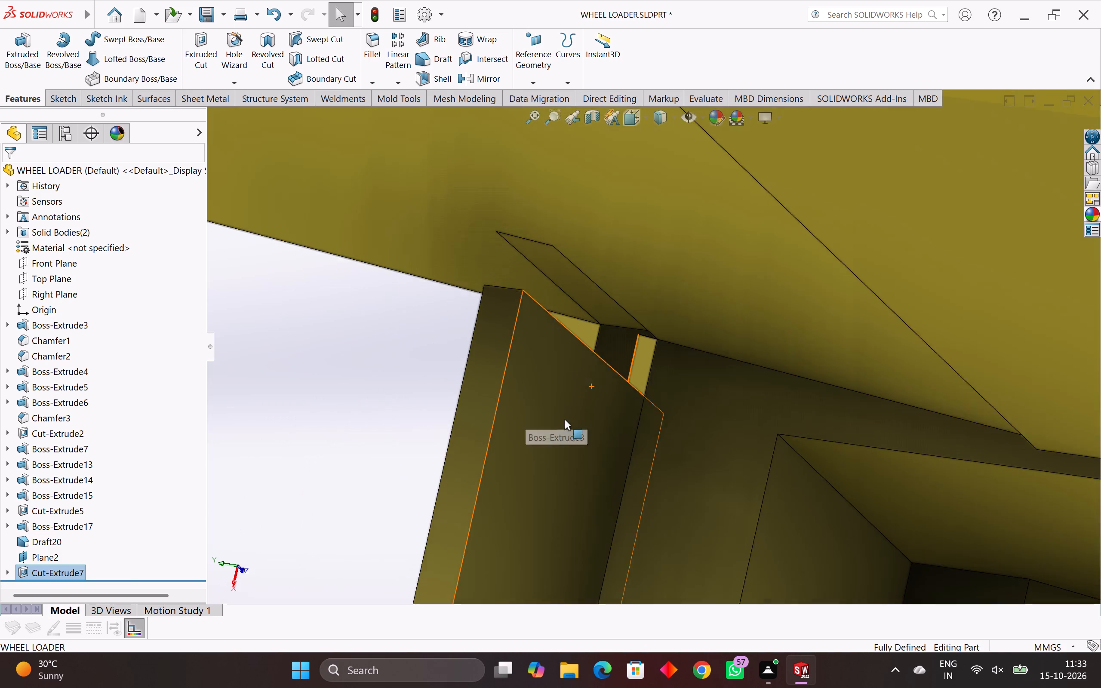
scroll(564, 419, "down", 1)
middle_click_drag(615, 360, 680, 404)
scroll(678, 404, "up", 2)
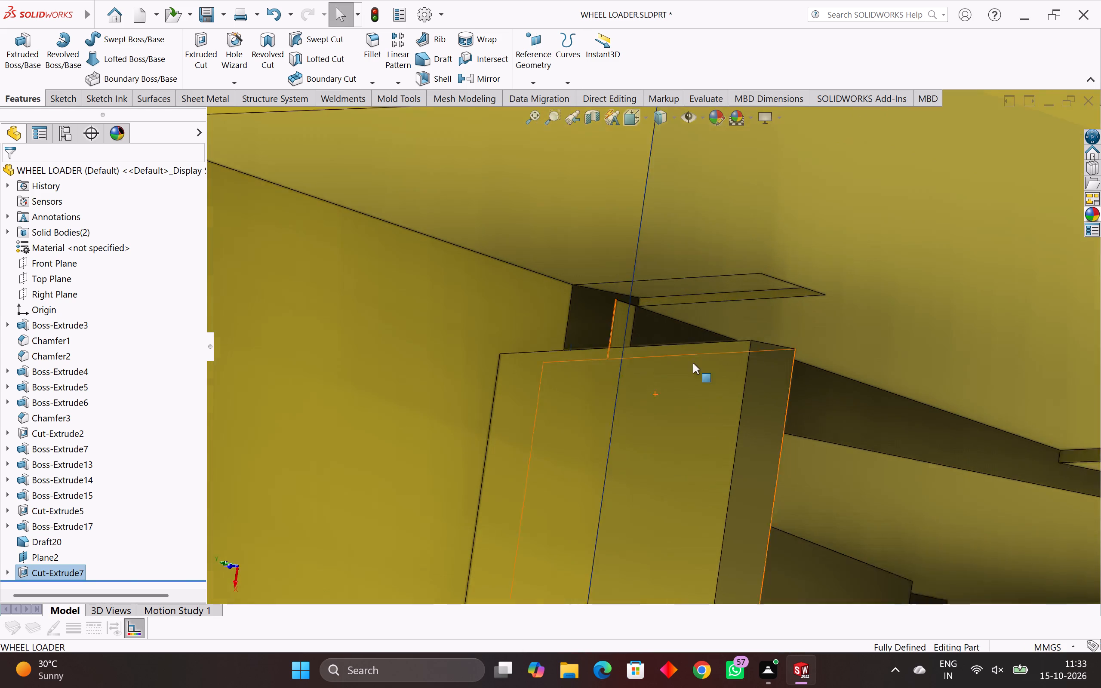
scroll(693, 363, "up", 2)
scroll(692, 314, "up", 4)
scroll(611, 212, "up", 2)
middle_click_drag(603, 203, 611, 177)
scroll(611, 177, "down", 1)
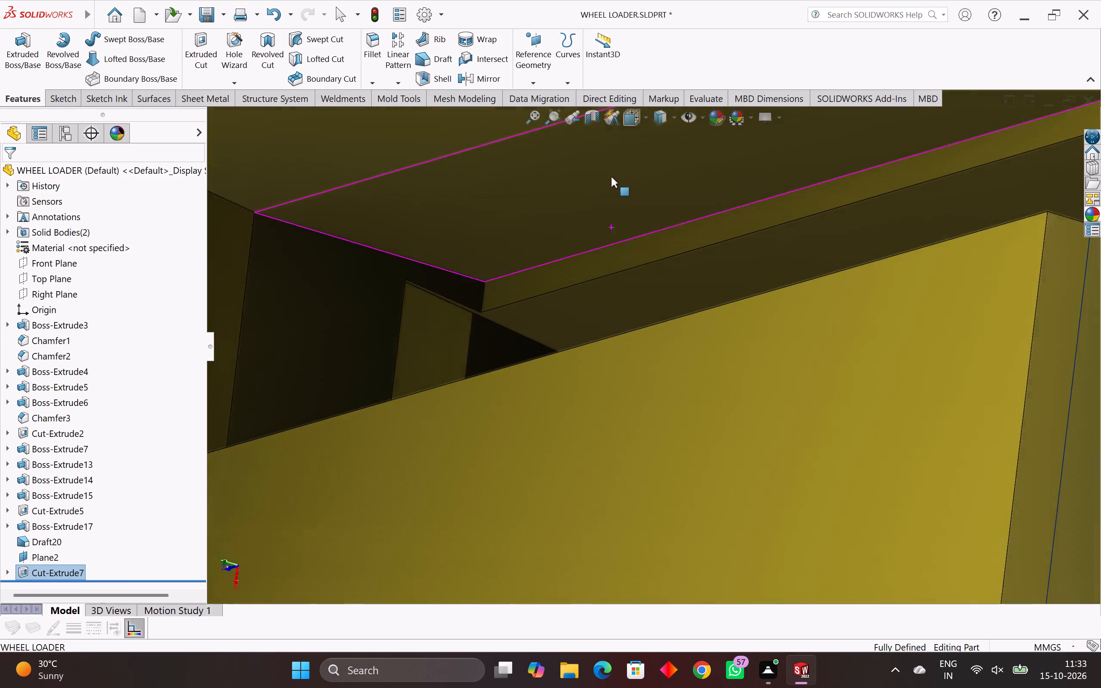
scroll(611, 177, "down", 2)
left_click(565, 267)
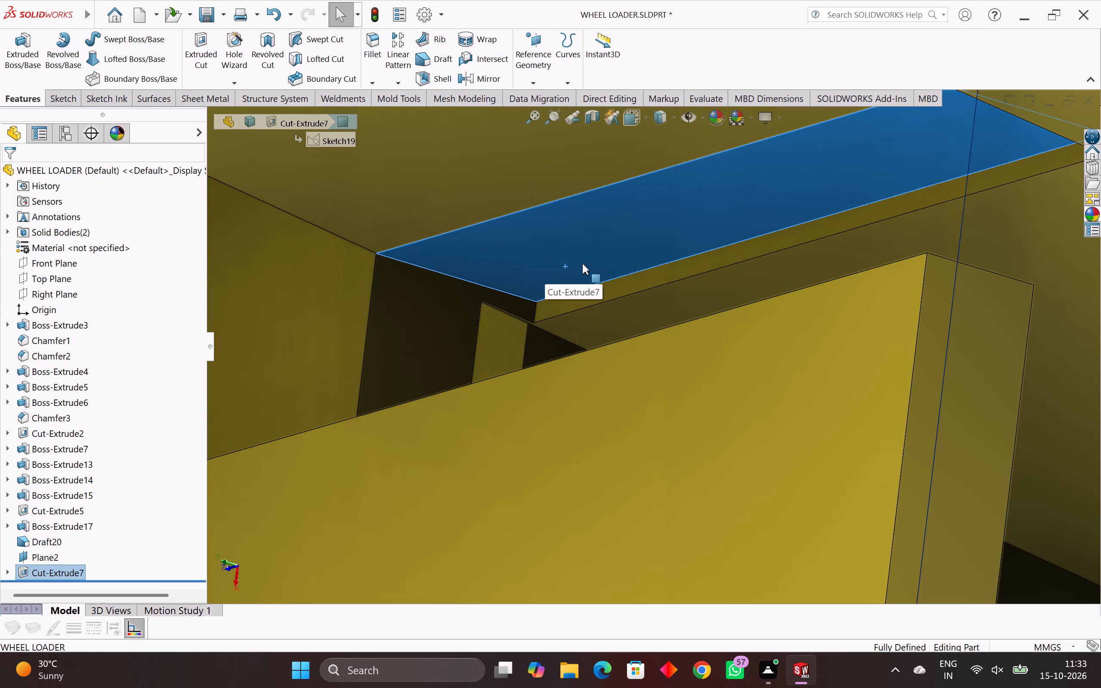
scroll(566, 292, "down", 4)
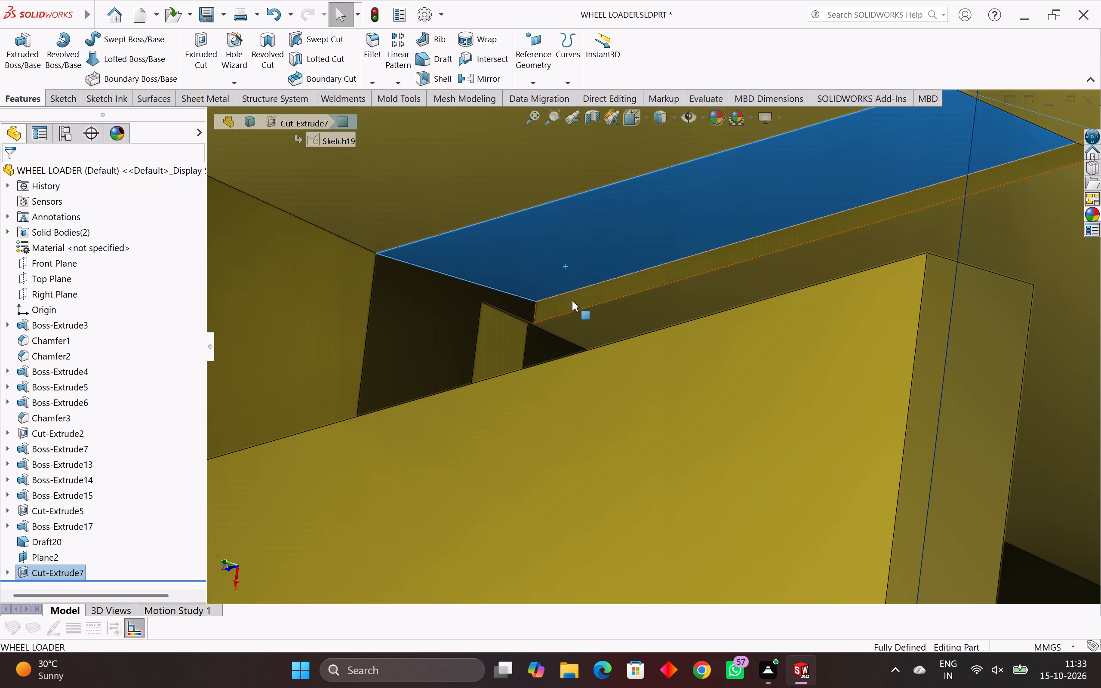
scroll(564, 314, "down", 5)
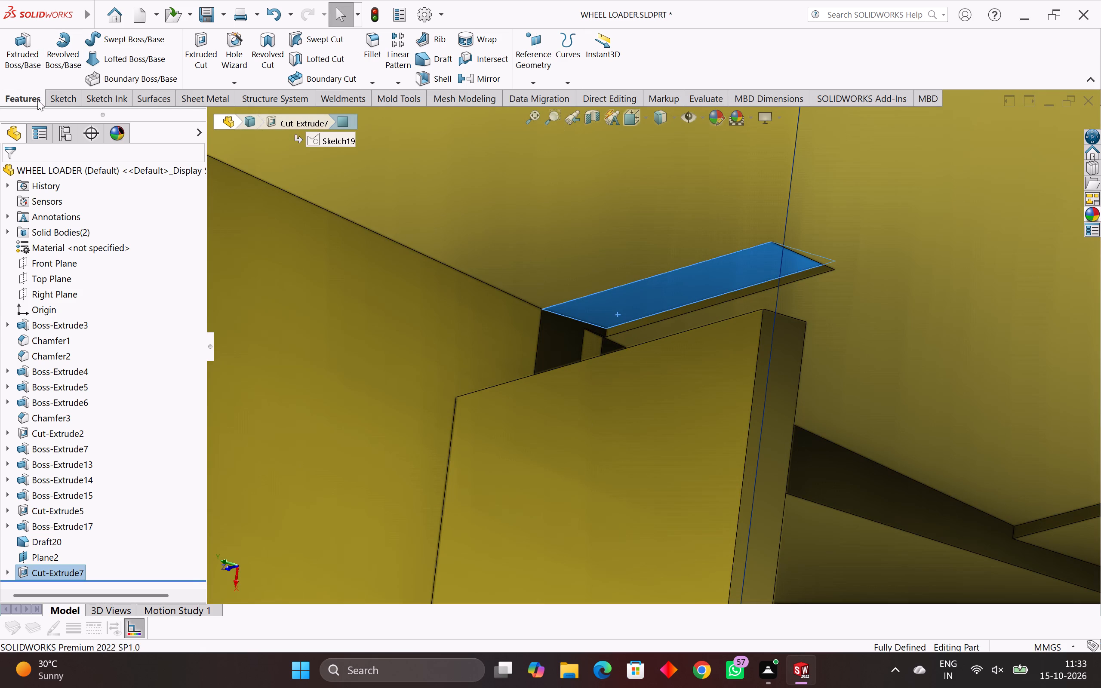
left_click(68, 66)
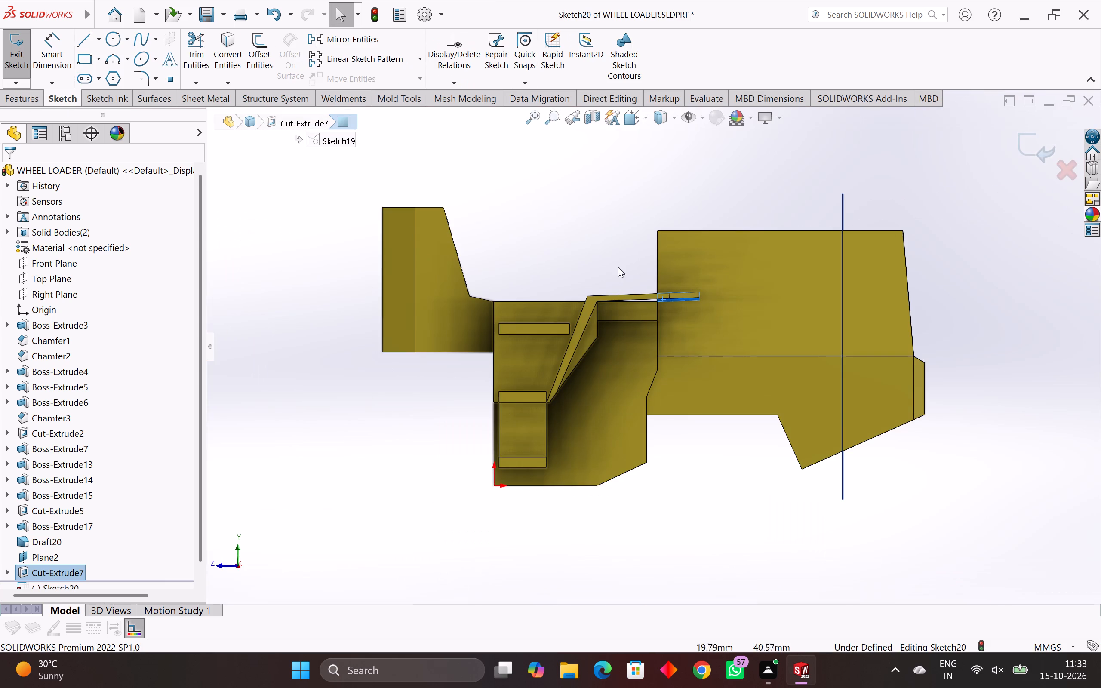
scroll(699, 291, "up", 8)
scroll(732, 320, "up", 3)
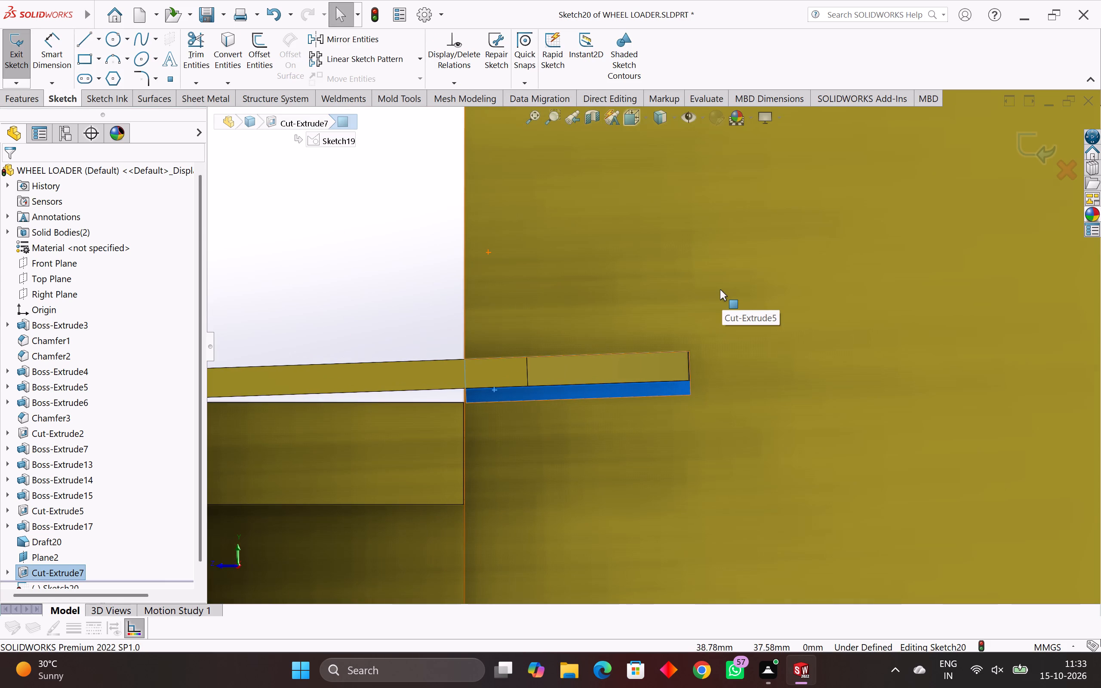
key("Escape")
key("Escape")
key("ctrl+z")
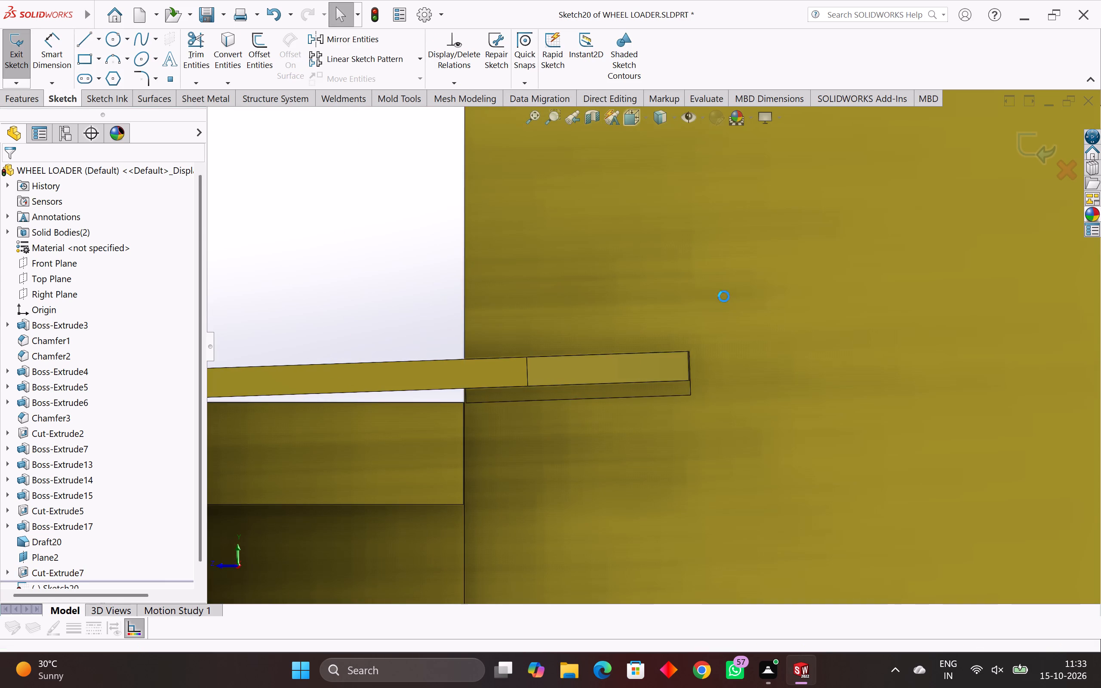
Start a sketch on the long narrow face of the new cut and convert the face's outline into sketch entities.
left_click(689, 301)
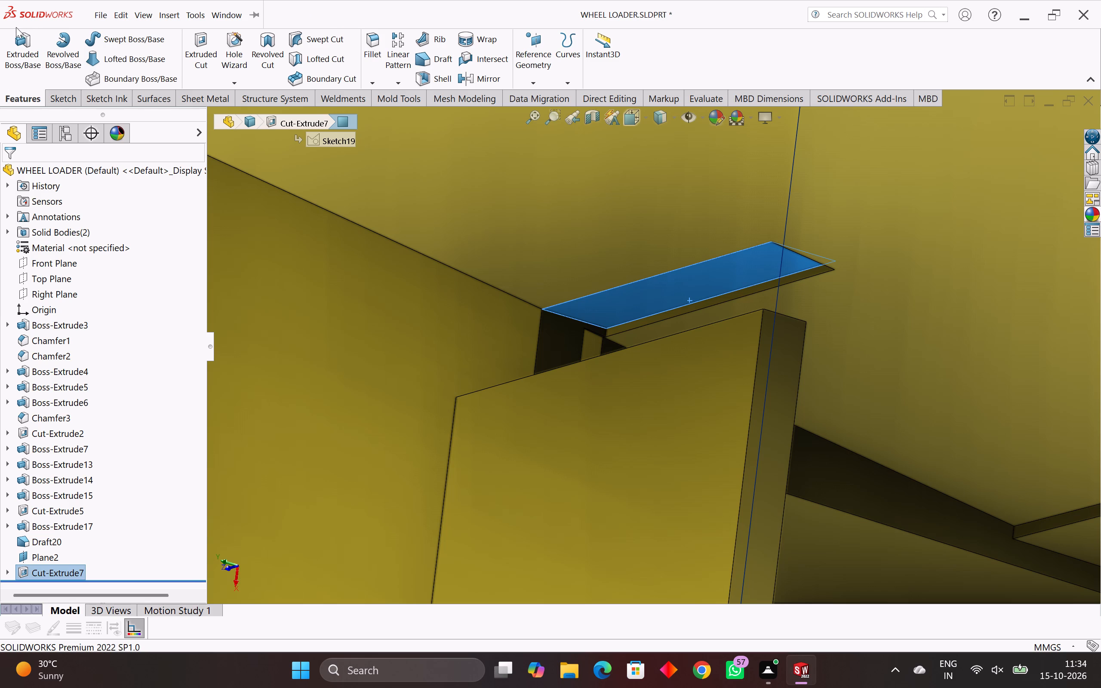
left_click(65, 101)
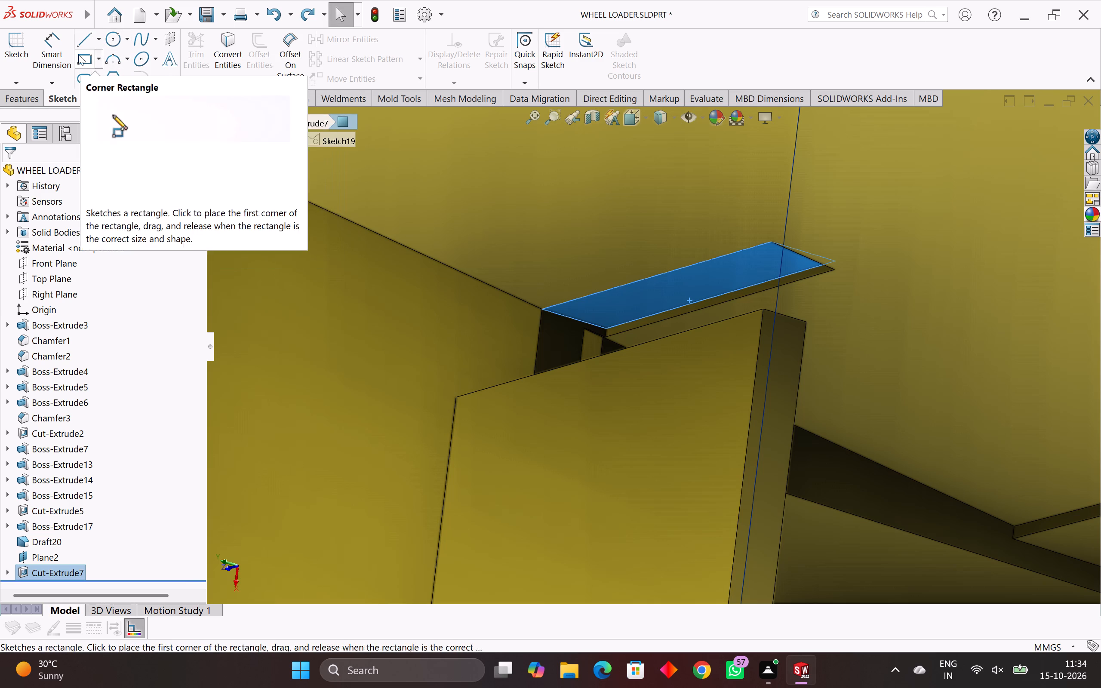
left_click(17, 51)
scroll(631, 274, "up", 2)
scroll(743, 307, "up", 4)
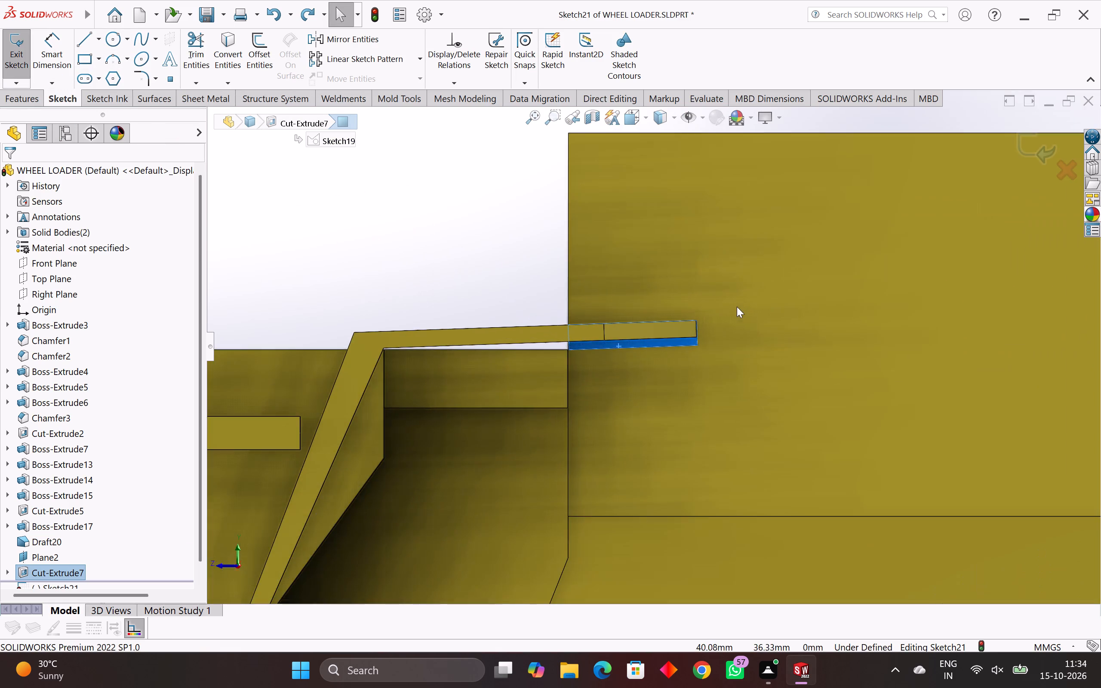
scroll(711, 319, "up", 5)
scroll(664, 352, "up", 3)
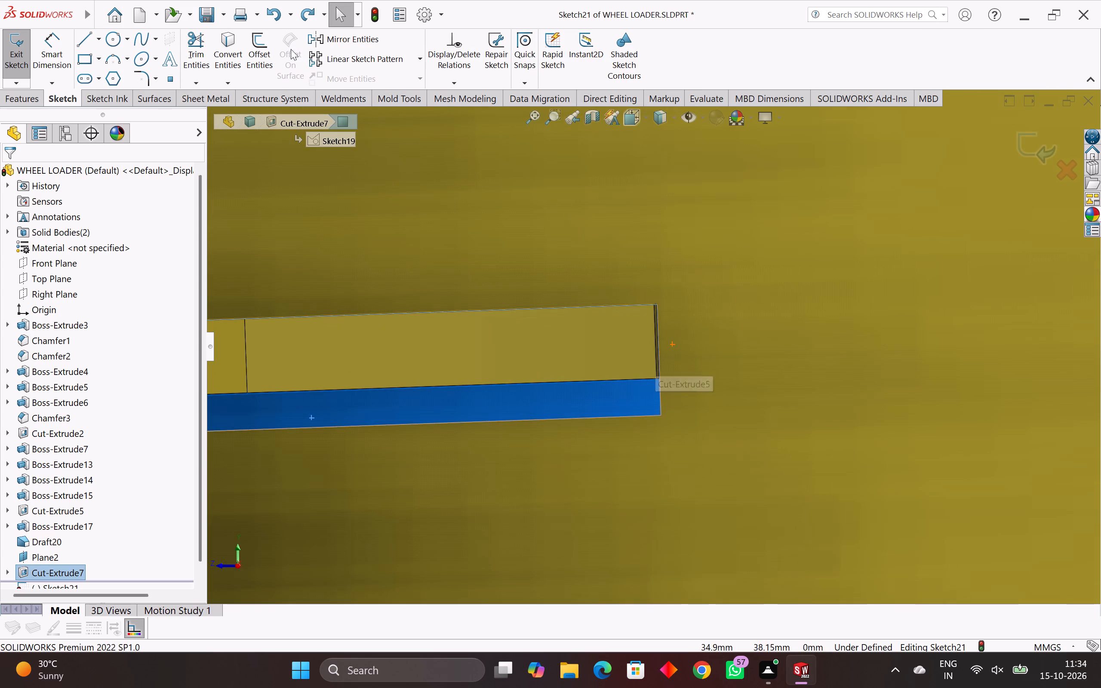
left_click(228, 41)
Extrude the converted strip outline with Boss-Extrude, Up To Surface, ending on the body's tall side face beside the platform.
scroll(673, 352, "down", 2)
middle_click_drag(666, 353, 563, 375)
scroll(1052, 366, "down", 3)
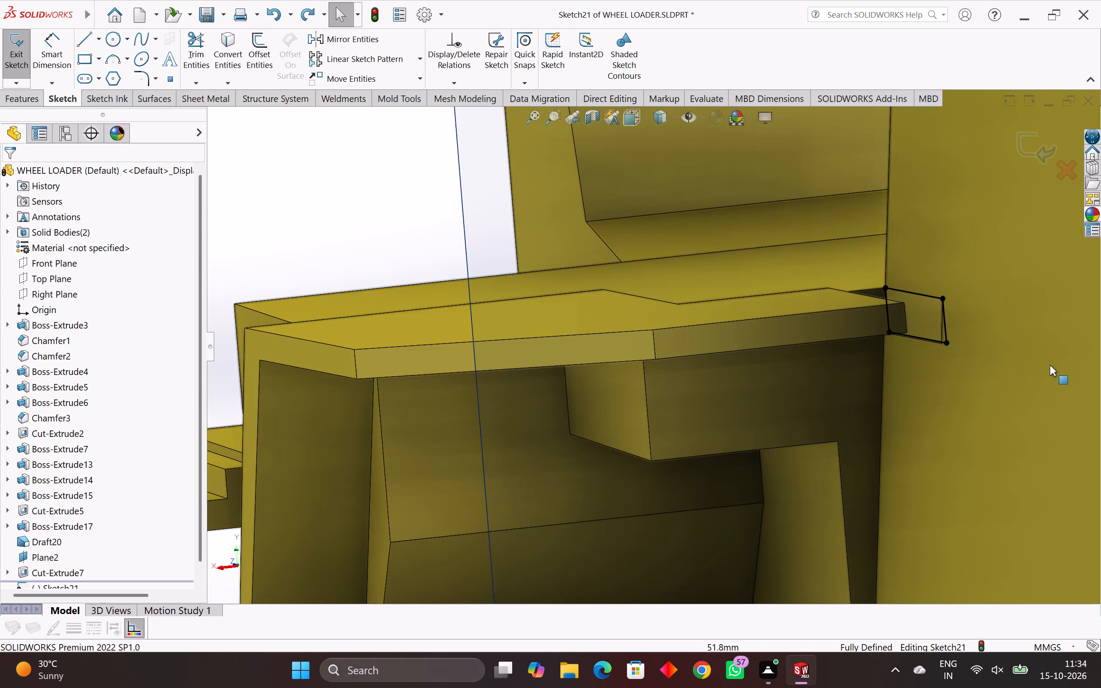
middle_click_drag(1013, 364, 999, 376)
scroll(987, 354, "up", 5)
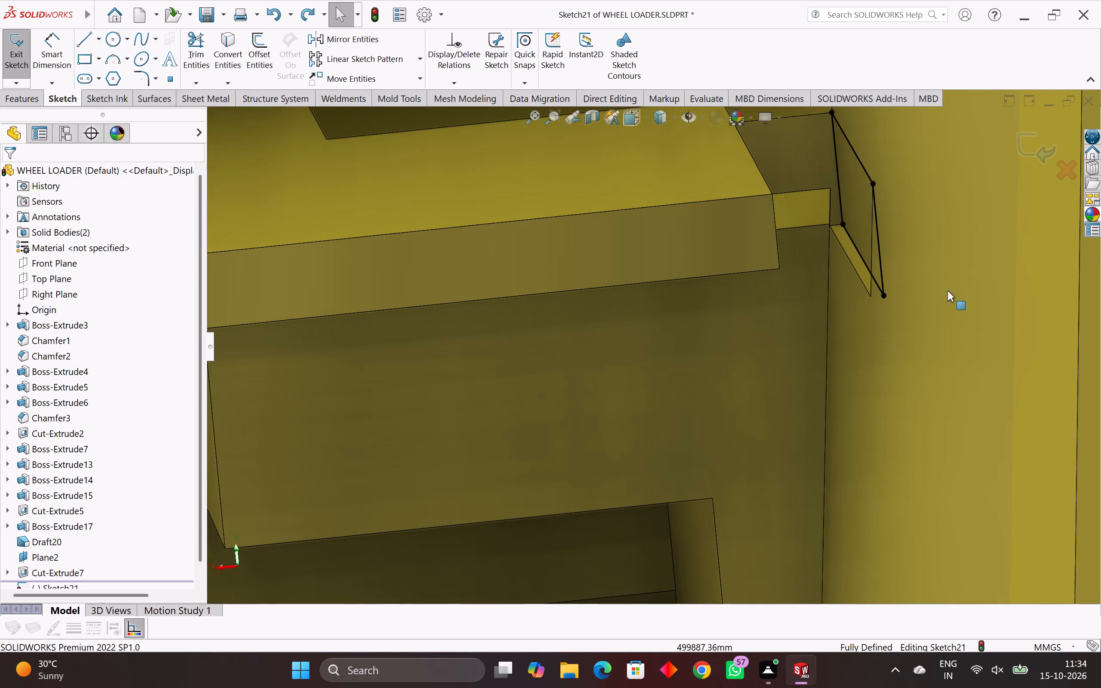
scroll(858, 263, "up", 3)
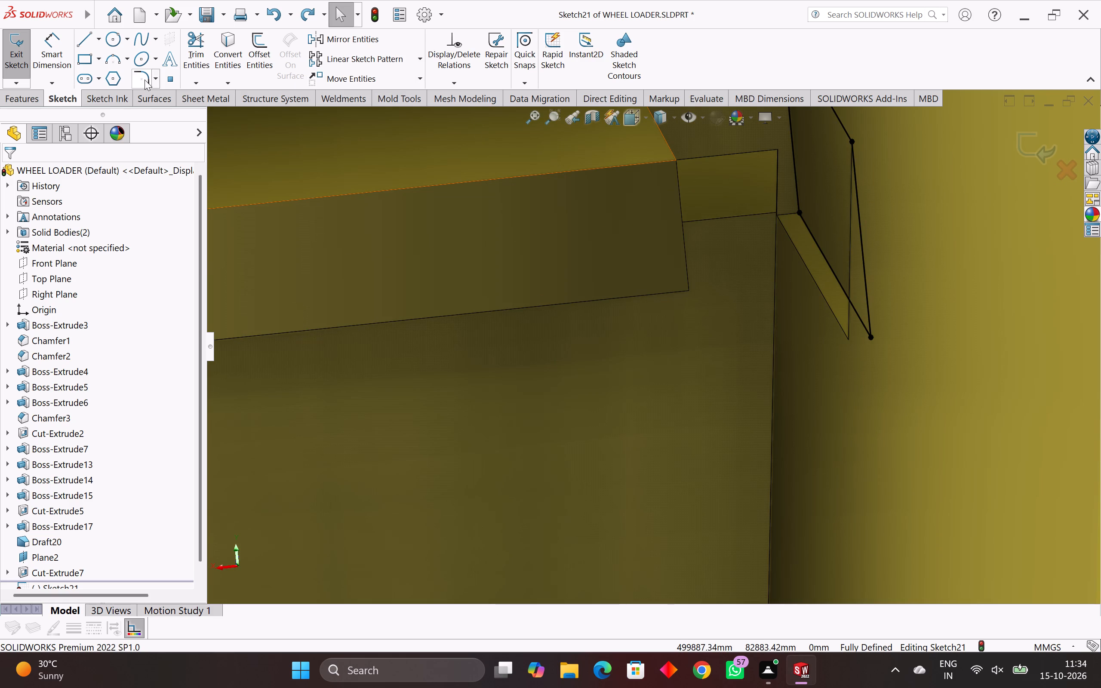
left_click(23, 96)
left_click(22, 53)
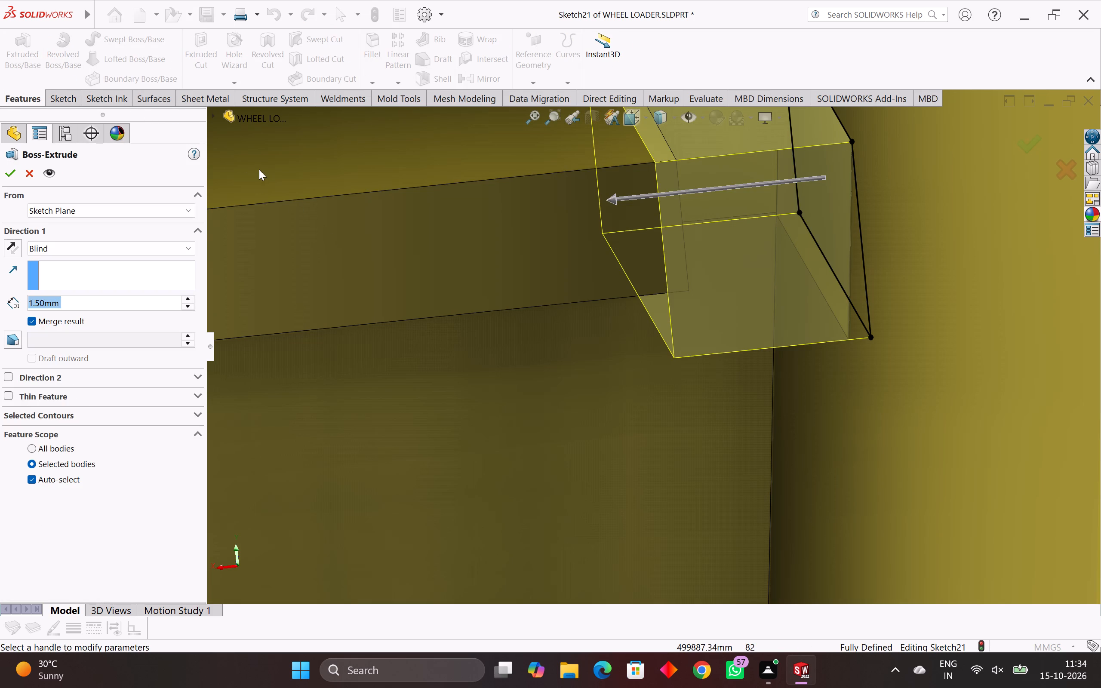
left_click(126, 248)
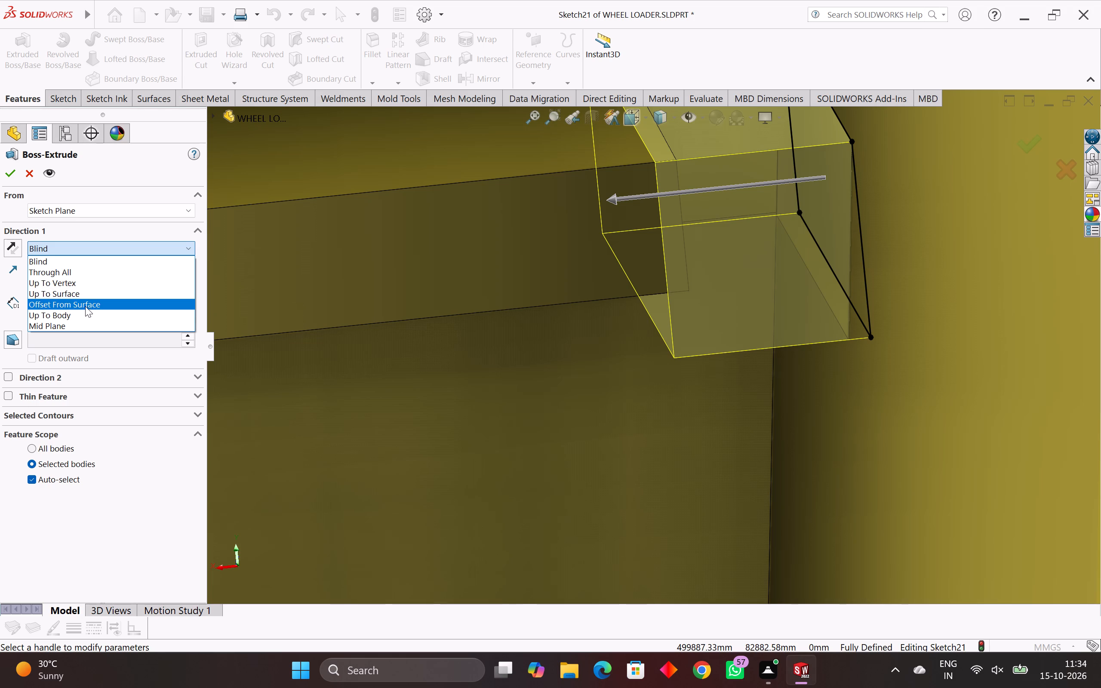
left_click(75, 287)
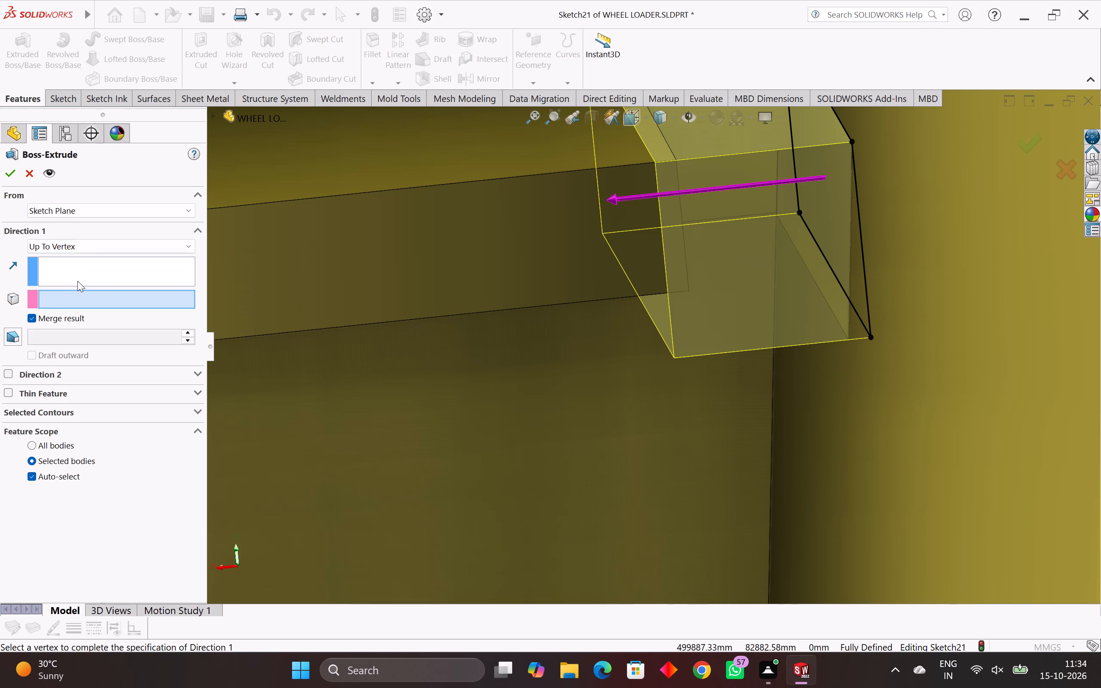
left_click(982, 465)
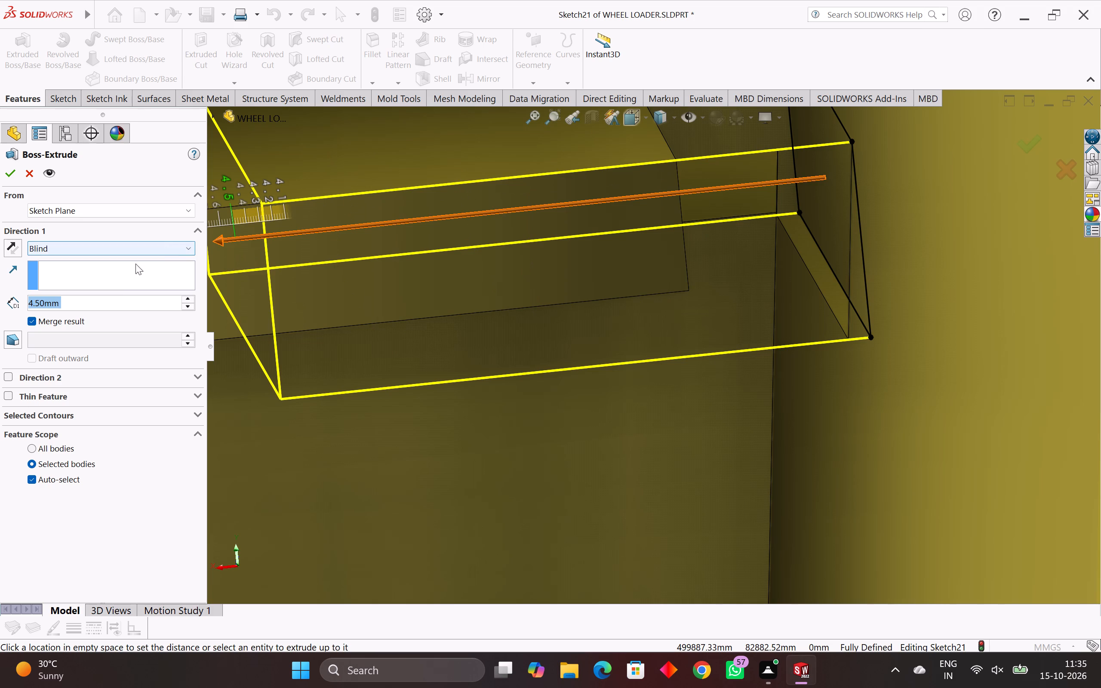
left_click(129, 252)
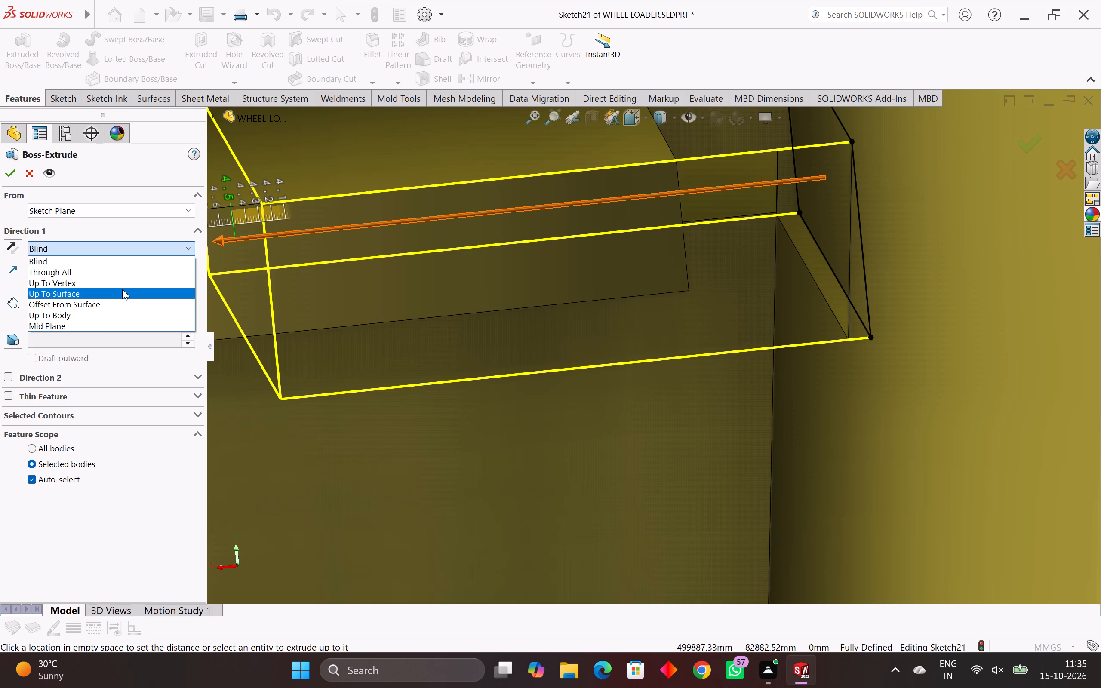
left_click(116, 295)
left_click(1001, 369)
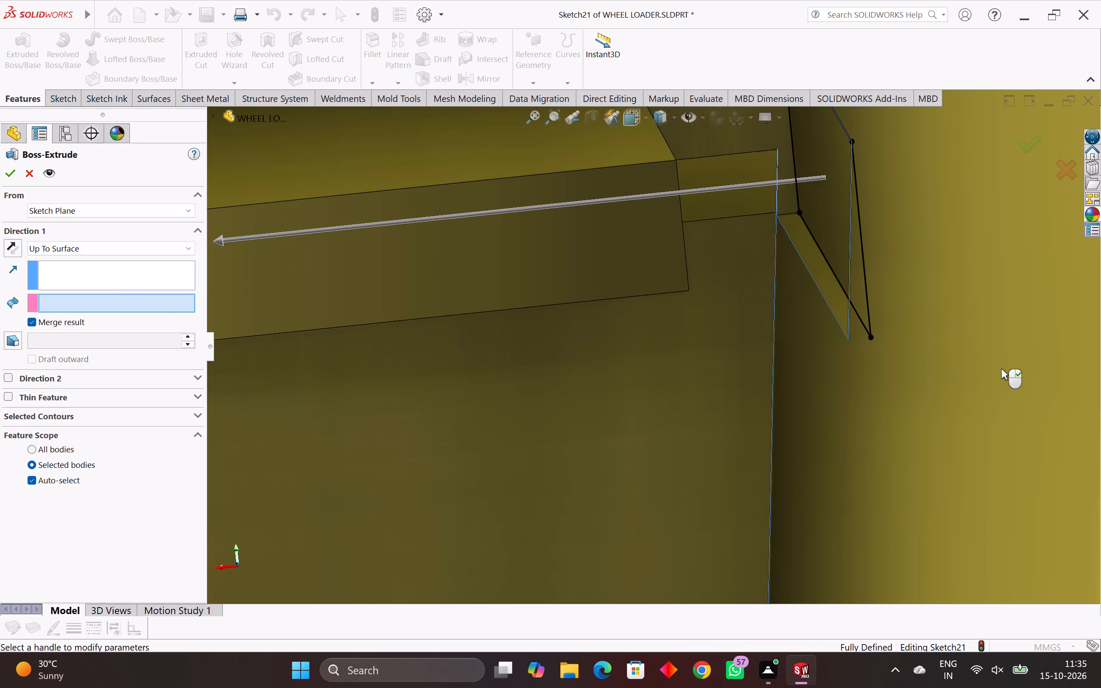
scroll(988, 399, "down", 2)
middle_click_drag(985, 402, 969, 403)
scroll(969, 403, "down", 5)
middle_click_drag(963, 404, 989, 412)
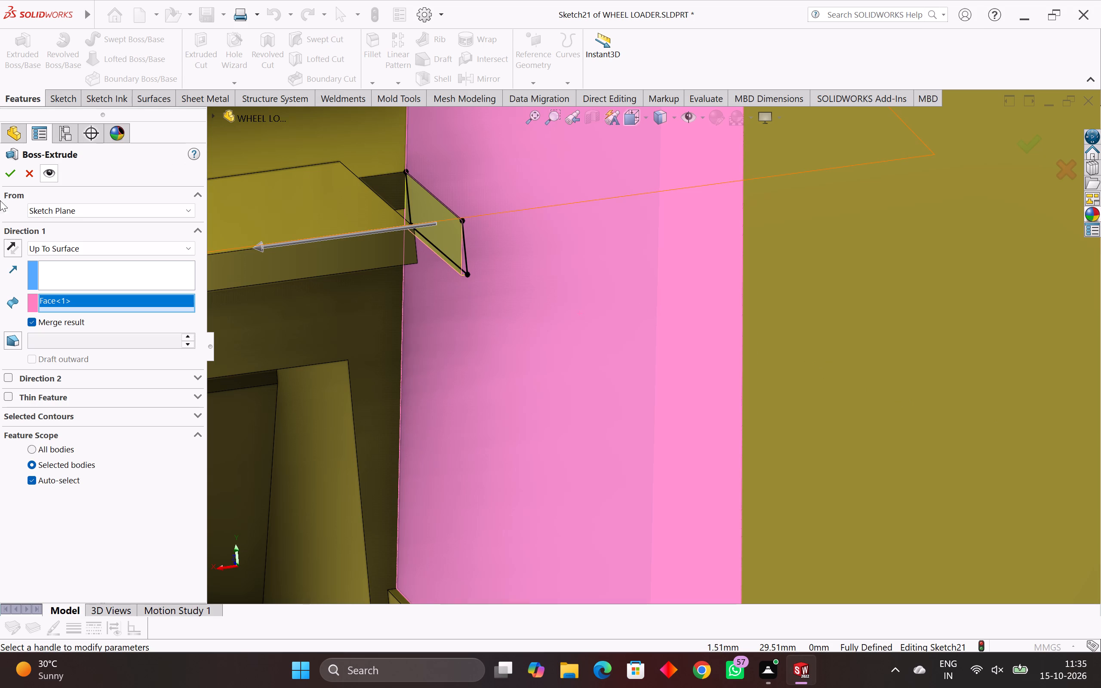
left_click(7, 175)
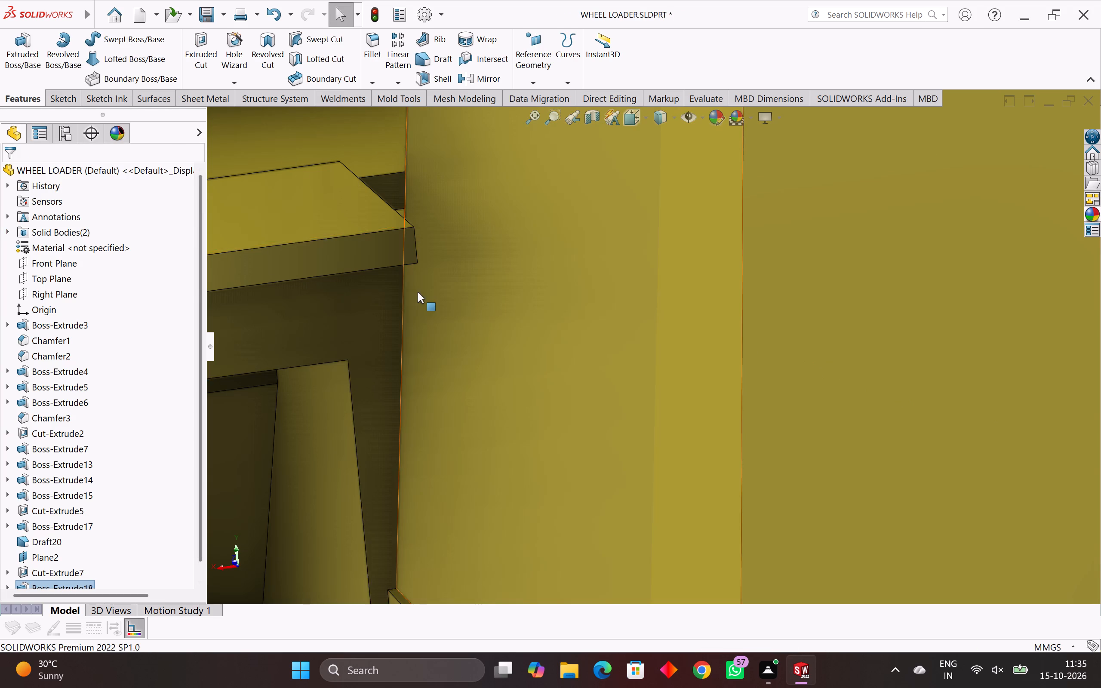
Examine the filled cut and the corner where the side platform meets the body's side face.
scroll(418, 292, "down", 2)
middle_click_drag(394, 266, 372, 272)
scroll(440, 247, "up", 3)
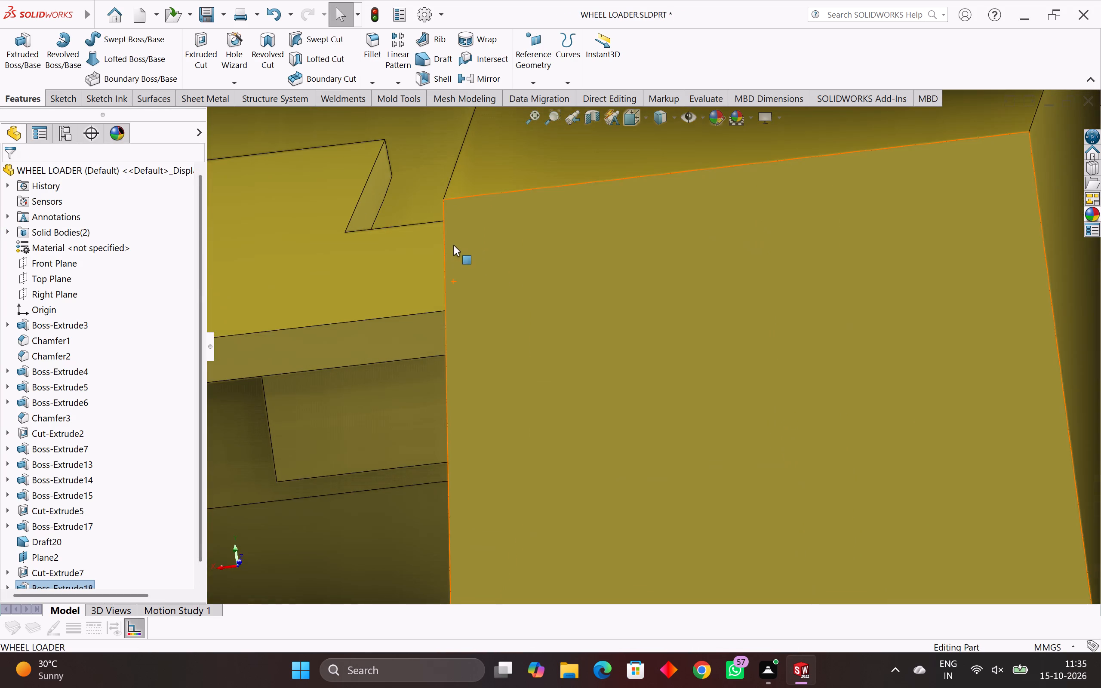
scroll(490, 264, "up", 2)
middle_click_drag(502, 272, 519, 281)
scroll(515, 281, "down", 2)
scroll(298, 235, "up", 3)
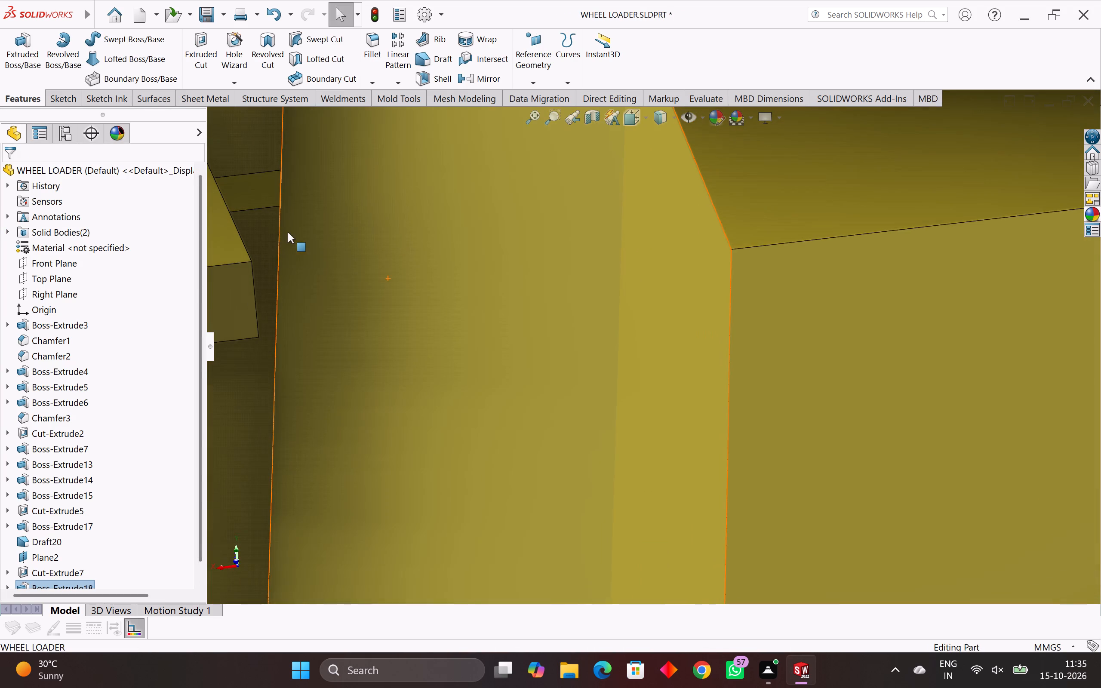
scroll(272, 205, "up", 1)
Start a sketch on the small cut face between the platform's end and the body, and convert its outline into sketch entities.
left_click(275, 147)
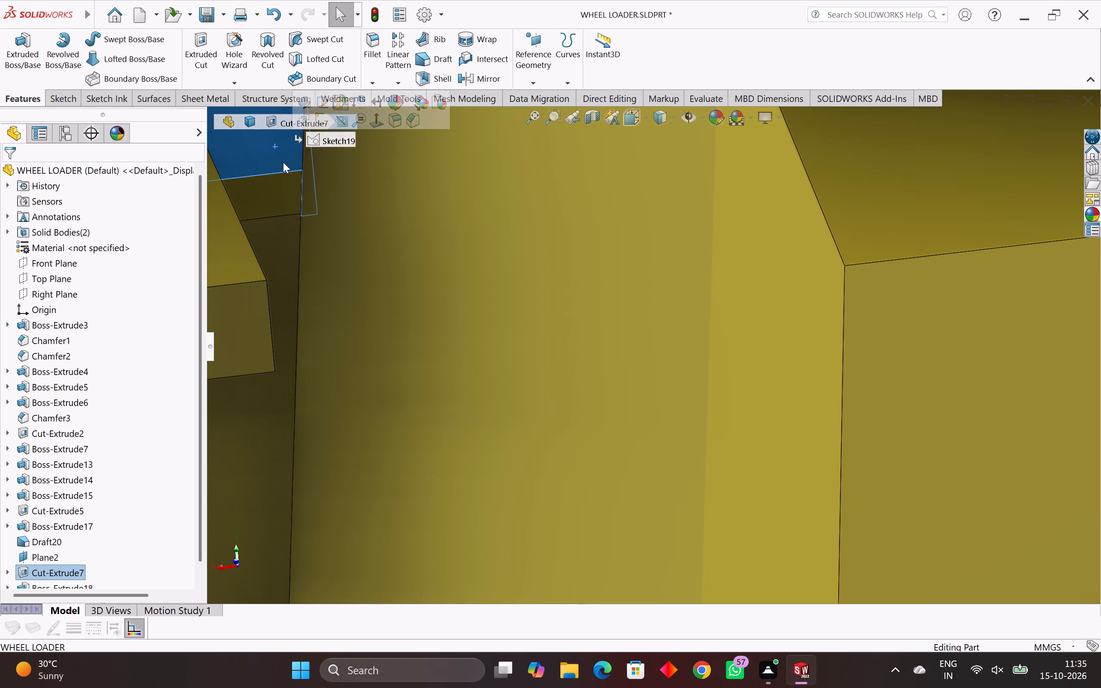
scroll(283, 162, "down", 3)
middle_click_drag(308, 209, 300, 204)
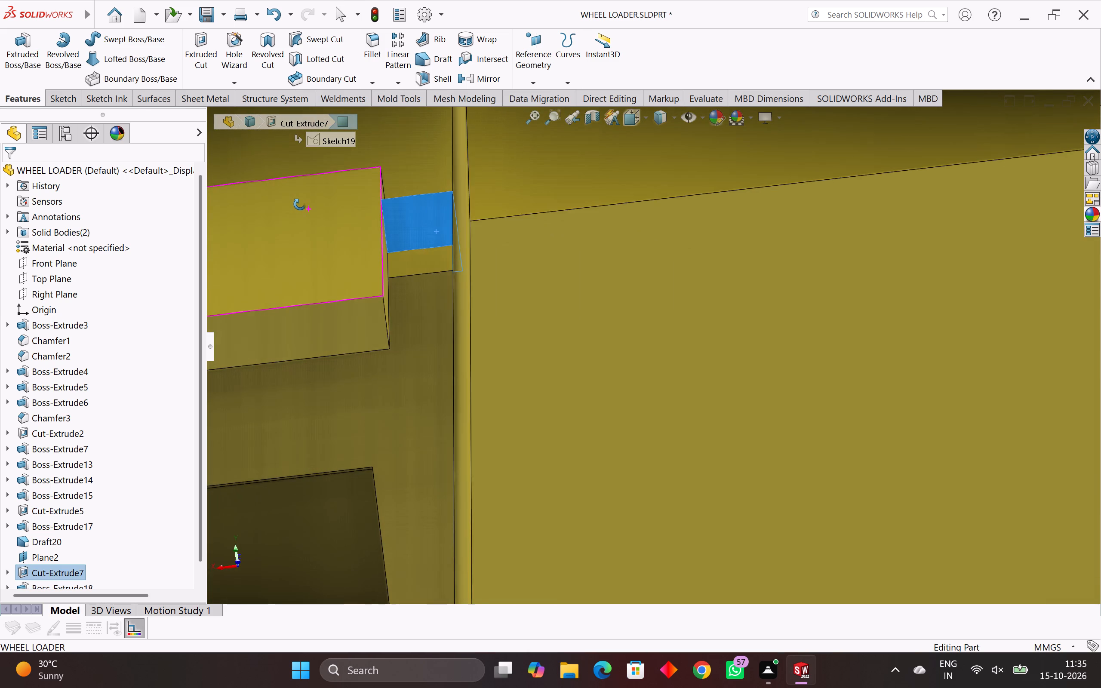
middle_click_drag(300, 204, 300, 205)
middle_click_drag(343, 244, 340, 260)
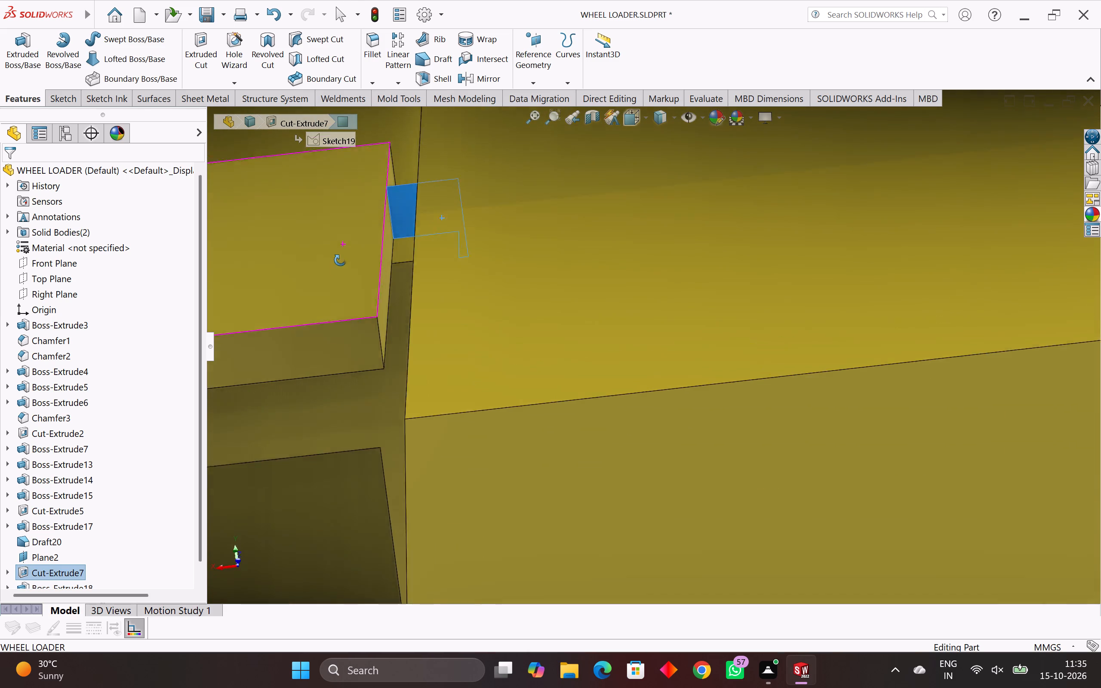
middle_click_drag(340, 260, 354, 286)
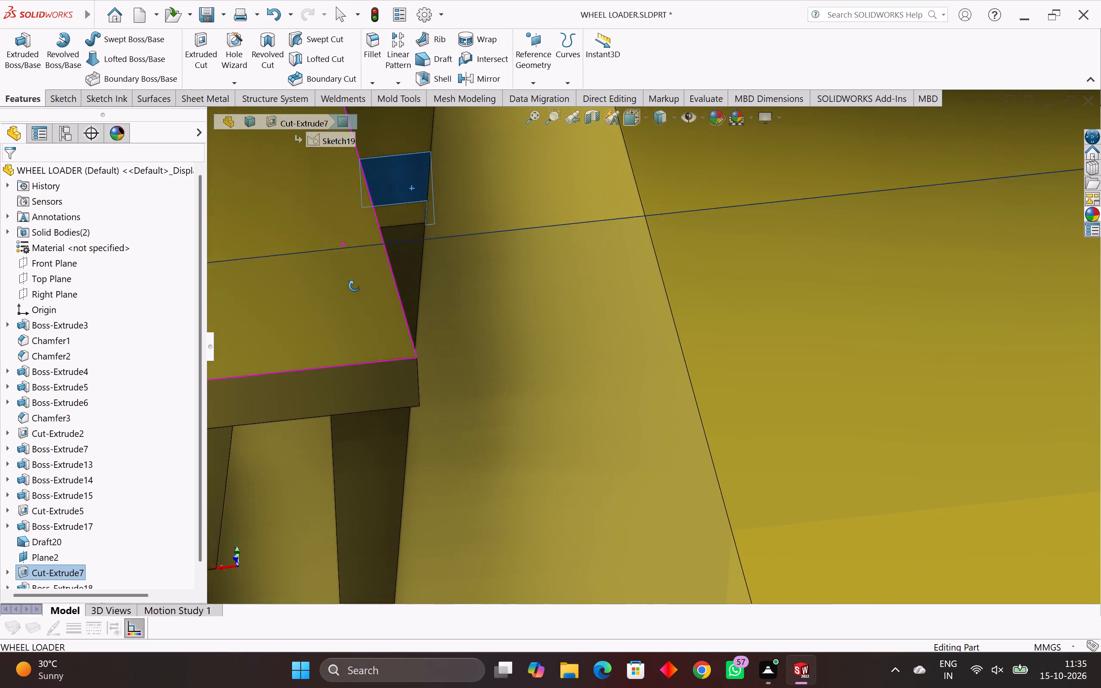
middle_click_drag(354, 286, 354, 283)
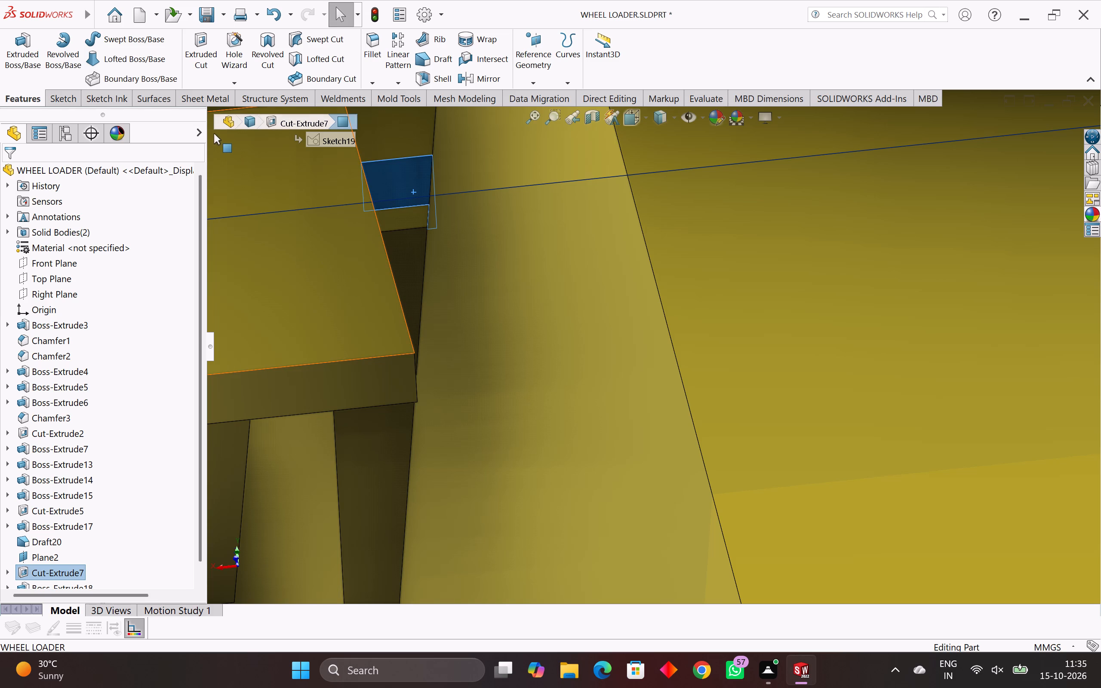
left_click(71, 95)
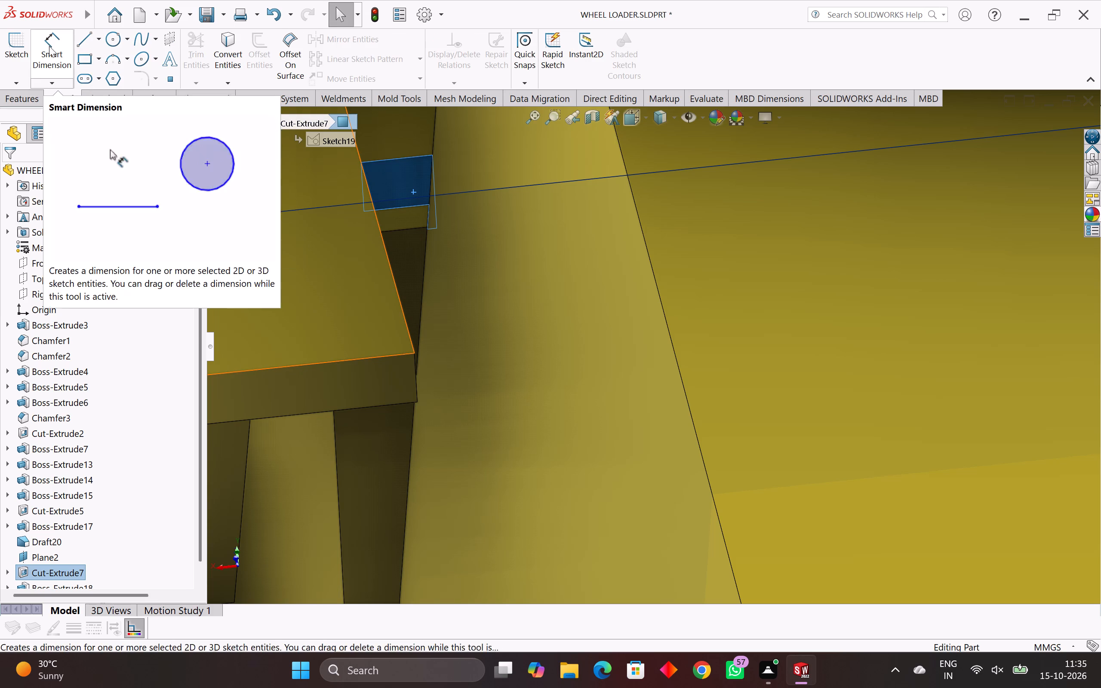
left_click(18, 55)
left_click(233, 46)
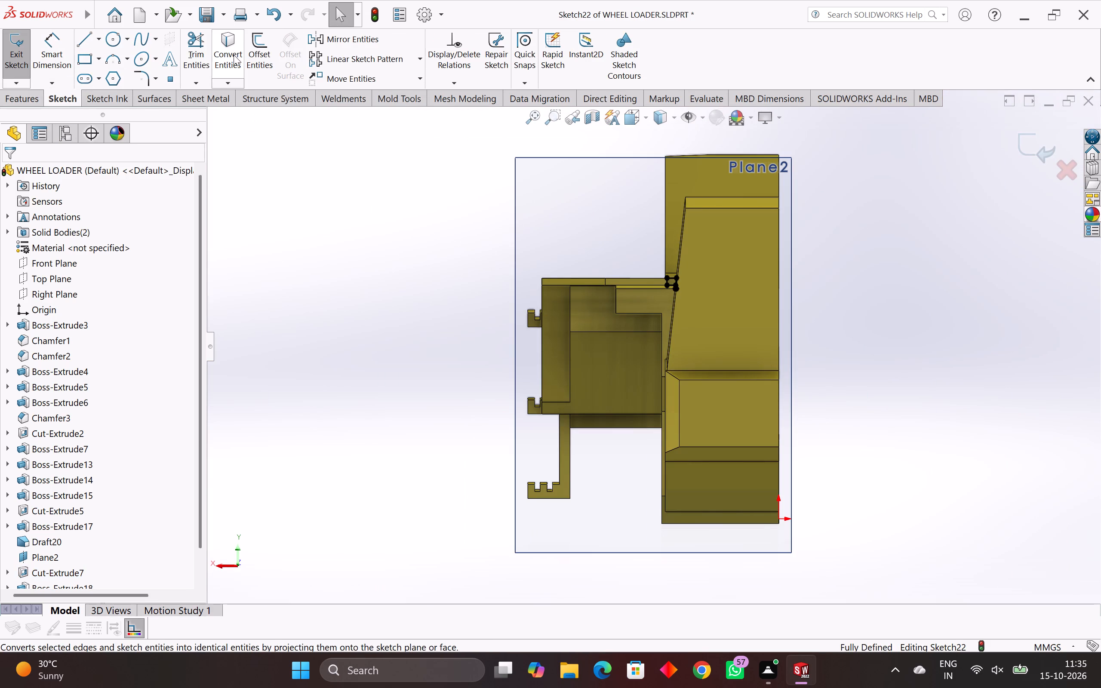
Extrude the converted outline with Boss-Extrude, Up To Surface, ending on the L-shaped vertical face beneath the platform.
scroll(548, 303, "up", 2)
left_click(15, 104)
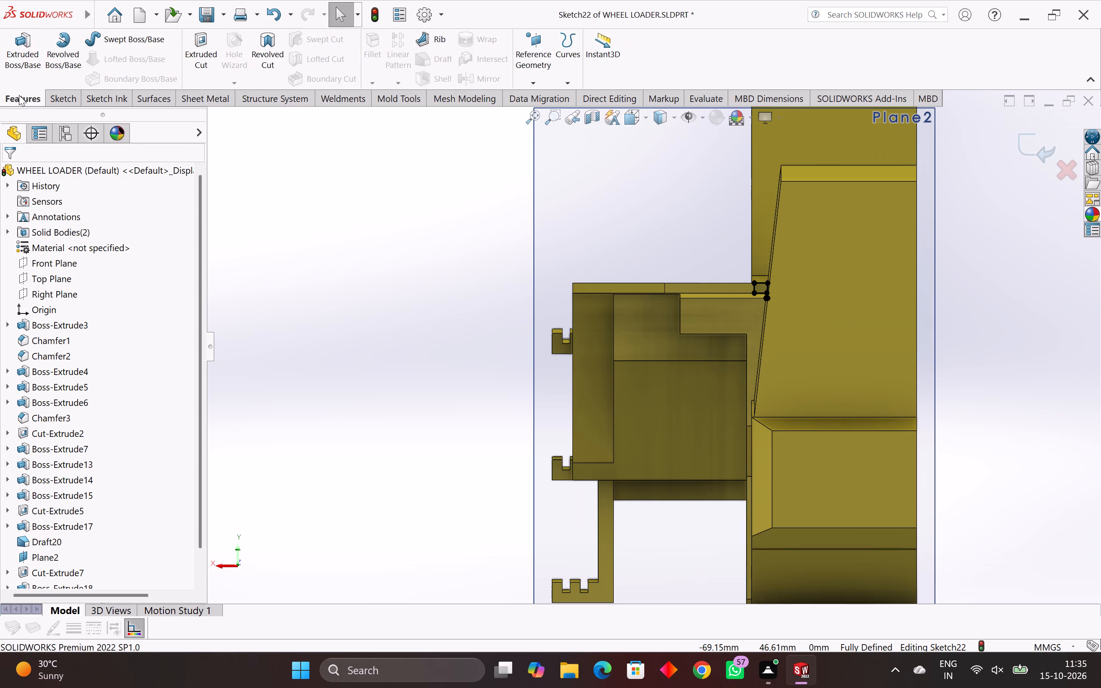
left_click(18, 45)
scroll(717, 334, "up", 2)
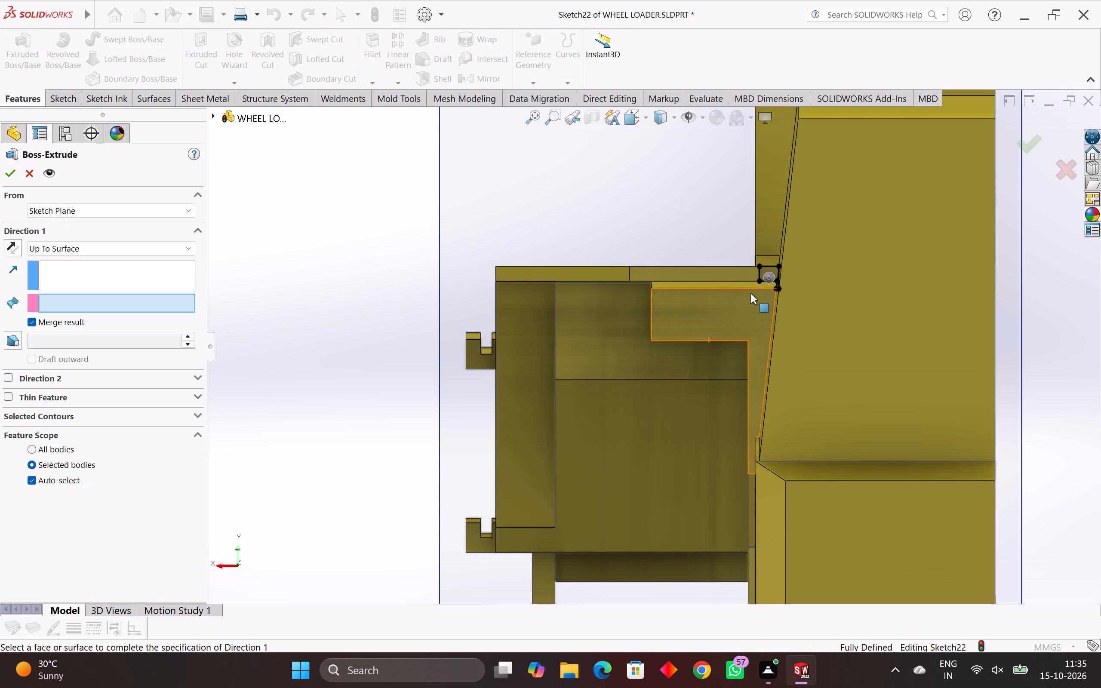
scroll(751, 293, "up", 8)
middle_click_drag(748, 332, 747, 397)
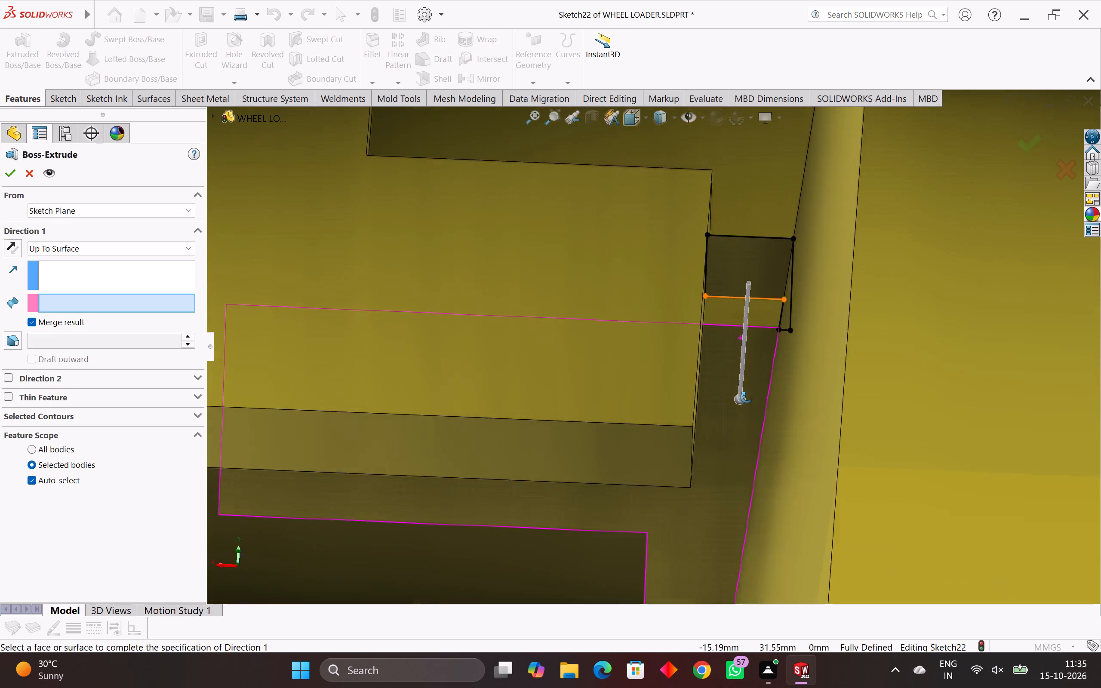
middle_click_drag(747, 397, 747, 416)
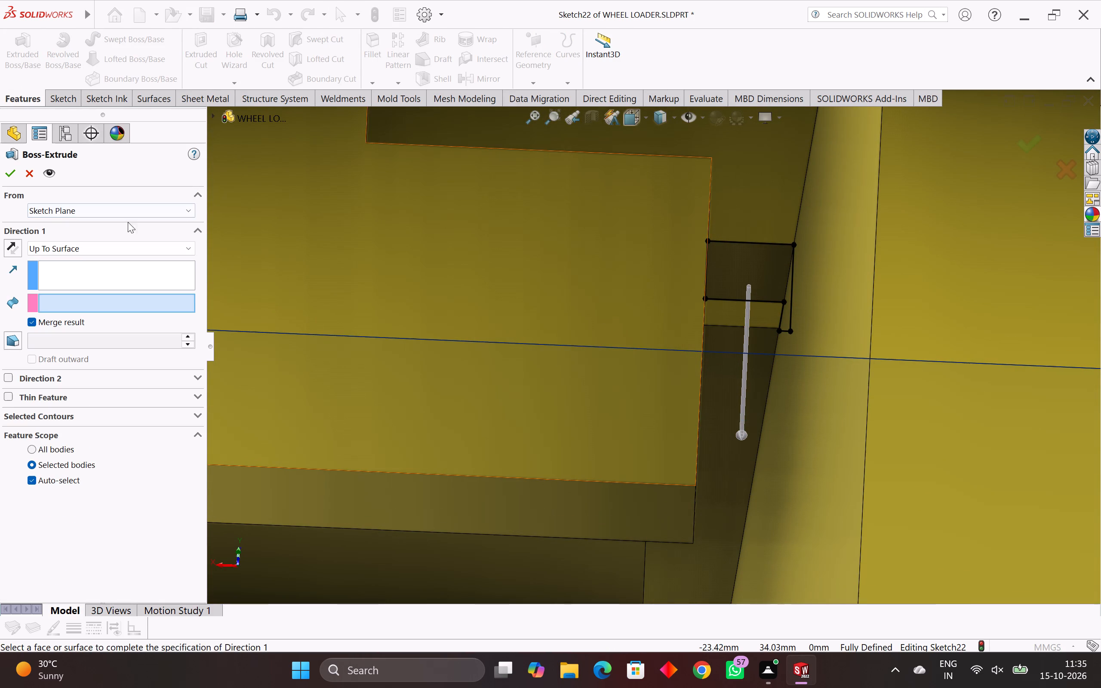
scroll(731, 531, "up", 4)
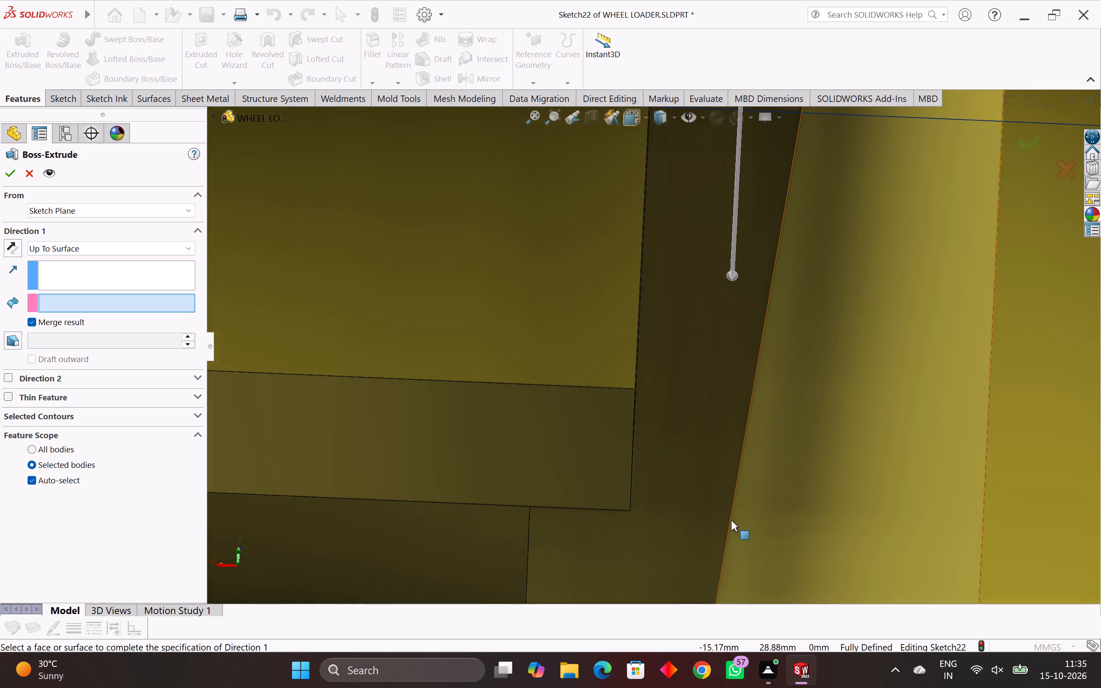
left_click(703, 488)
scroll(692, 479, "down", 4)
scroll(670, 450, "down", 1)
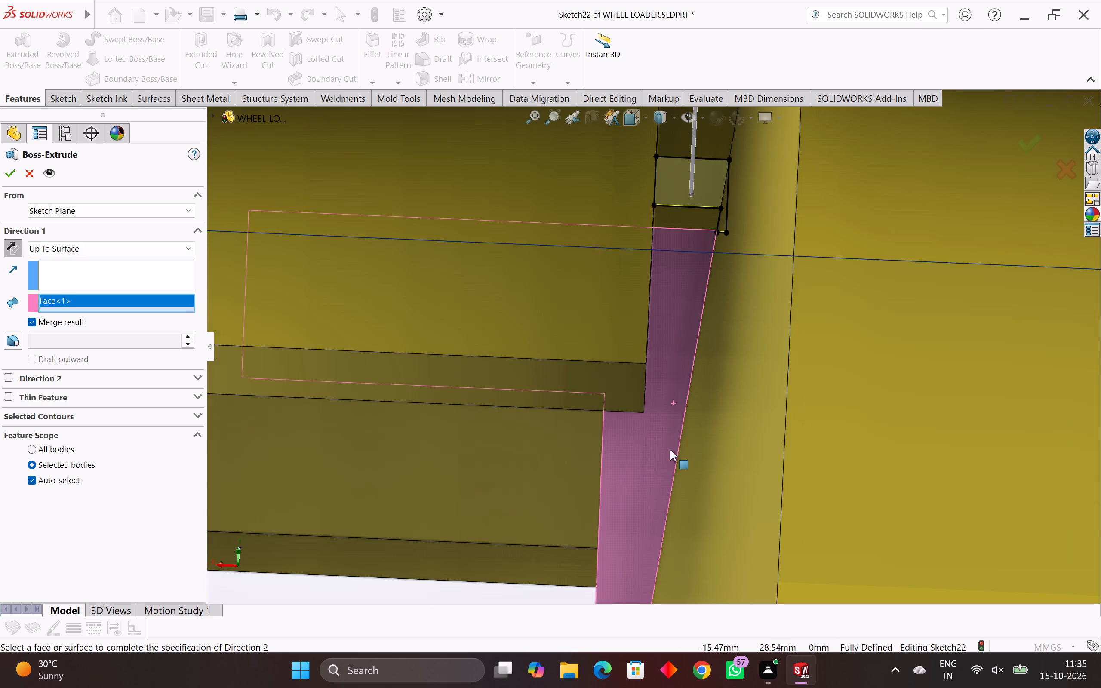
middle_click_drag(670, 449, 683, 544)
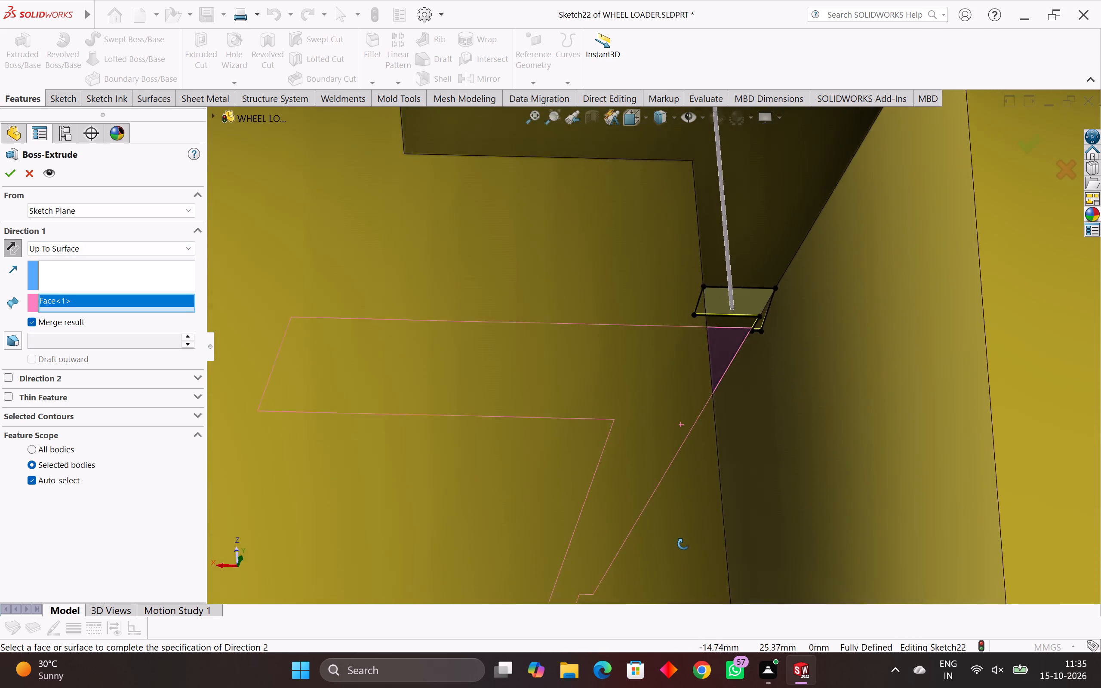
middle_click_drag(683, 544, 668, 549)
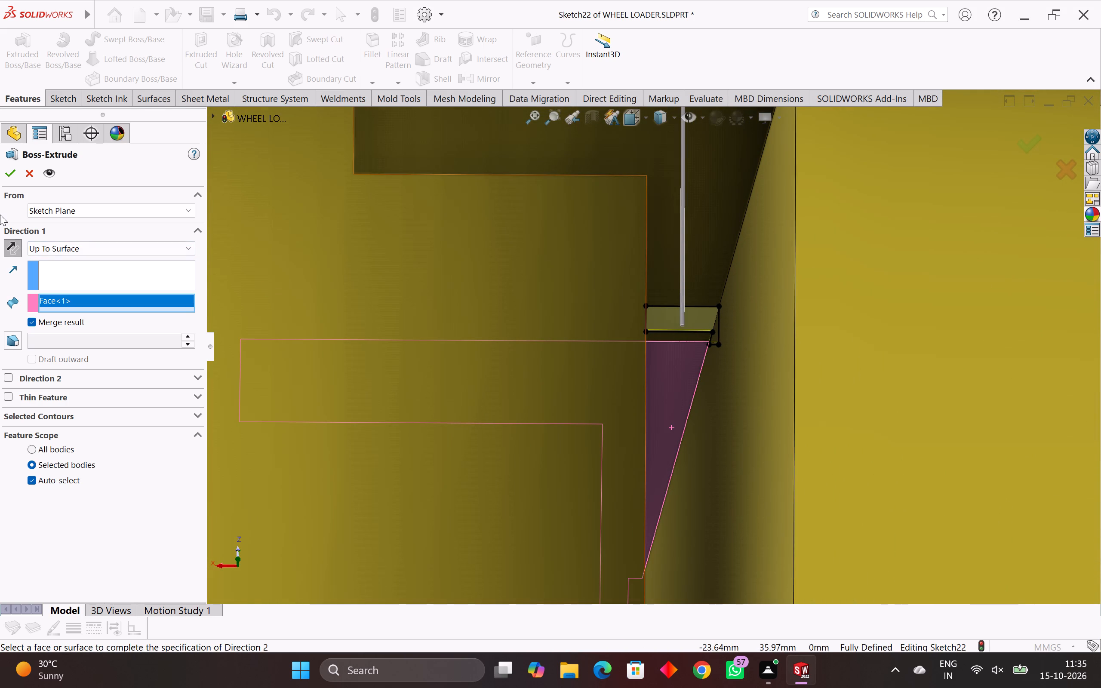
left_click(5, 174)
Examine the new extrusion and the gap between the platform and the body from above, below and close up.
scroll(585, 428, "down", 4)
scroll(675, 340, "up", 2)
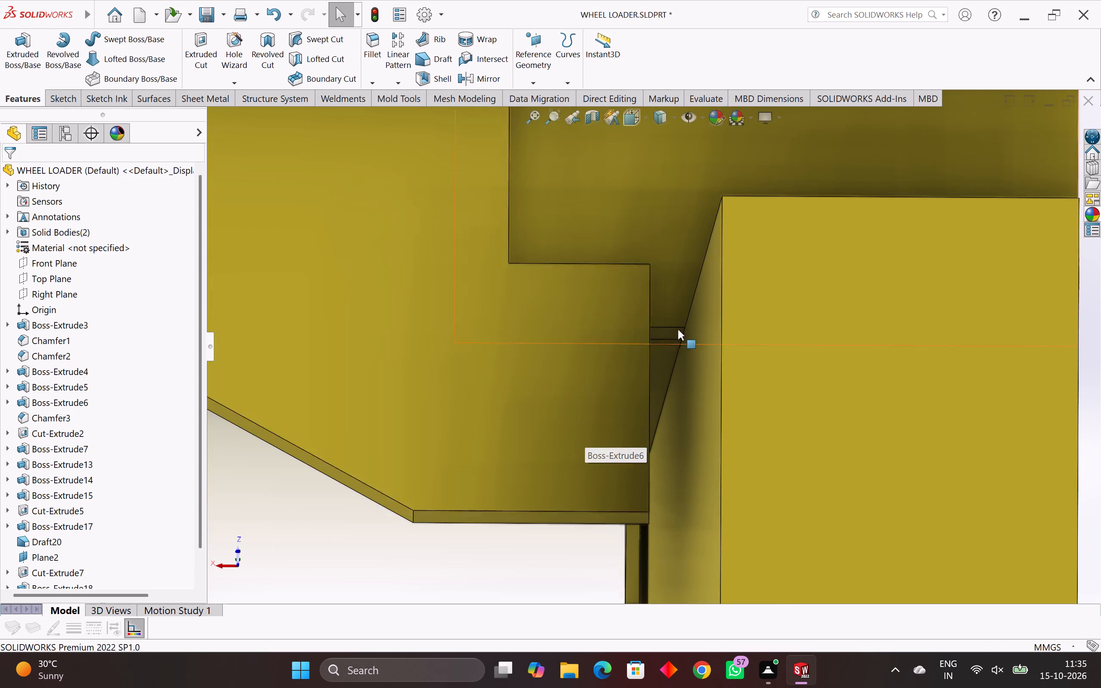
scroll(678, 329, "up", 11)
scroll(661, 356, "down", 1)
middle_click_drag(661, 356, 656, 391)
scroll(656, 391, "down", 3)
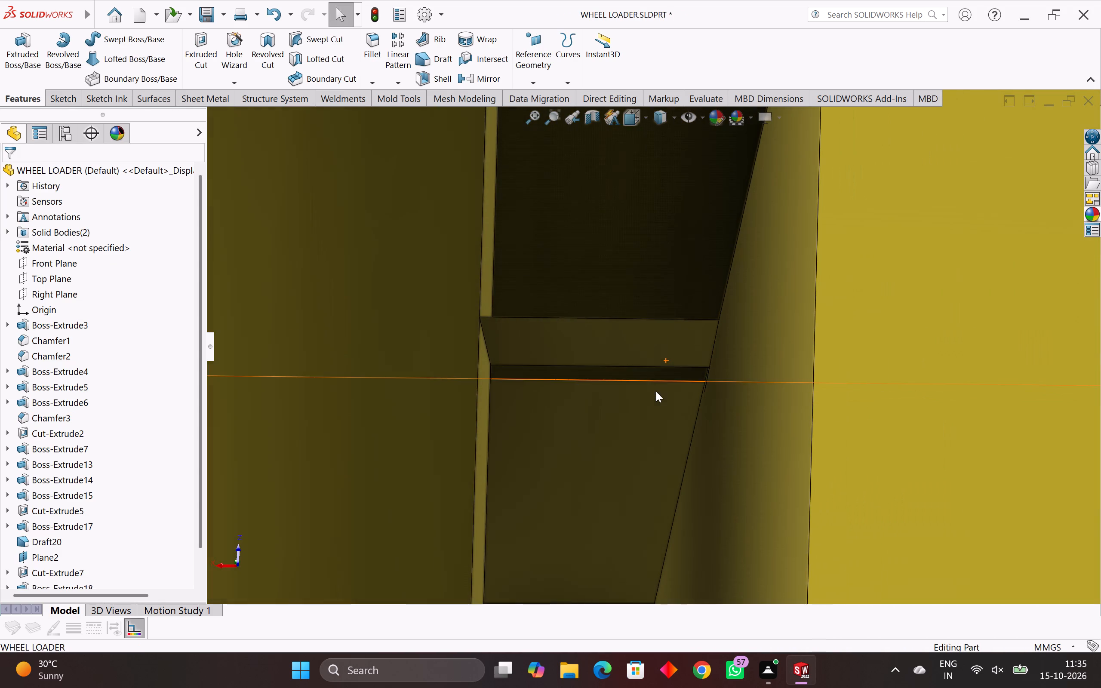
scroll(655, 391, "down", 3)
middle_click_drag(655, 391, 661, 405)
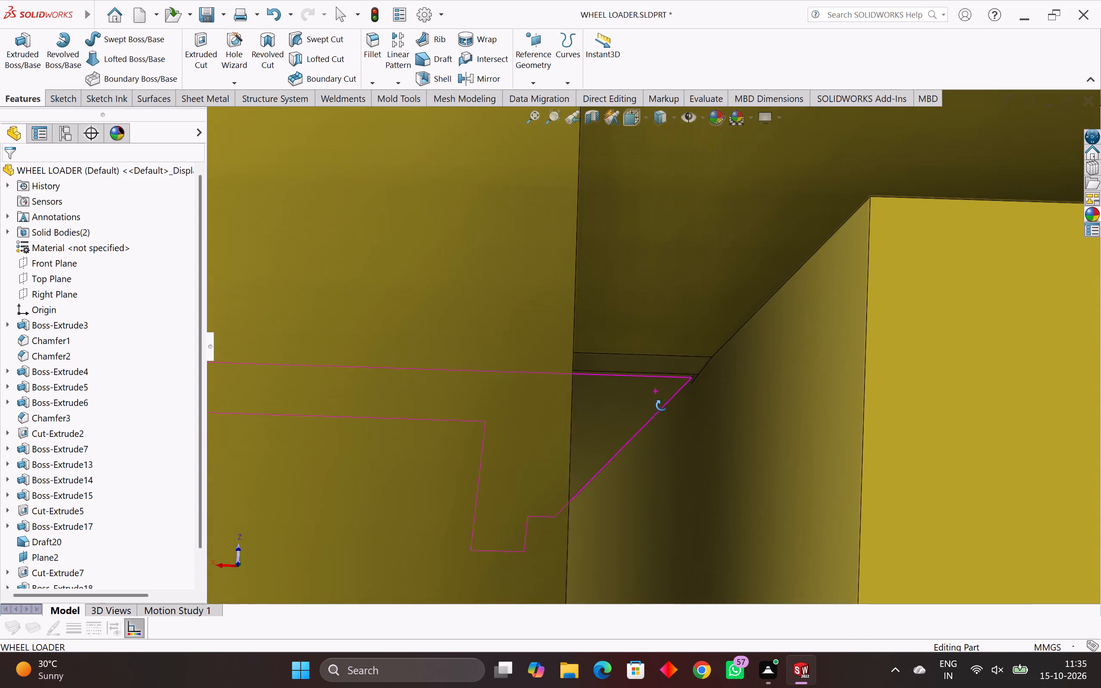
middle_click_drag(661, 405, 651, 418)
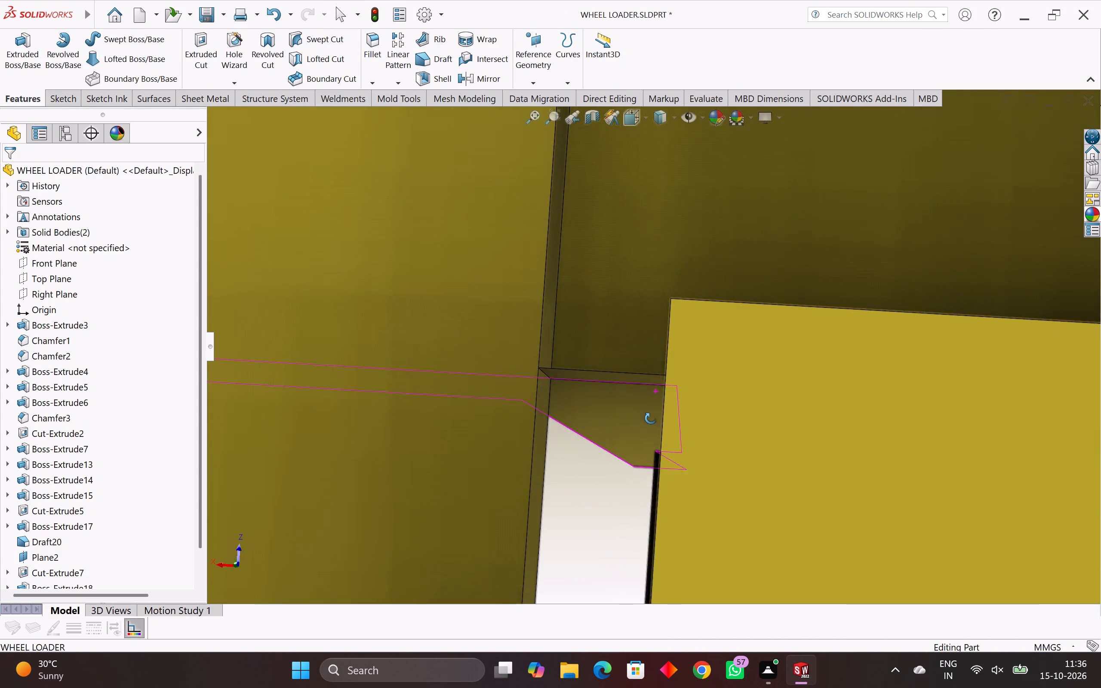
middle_click_drag(651, 418, 651, 433)
scroll(651, 433, "up", 3)
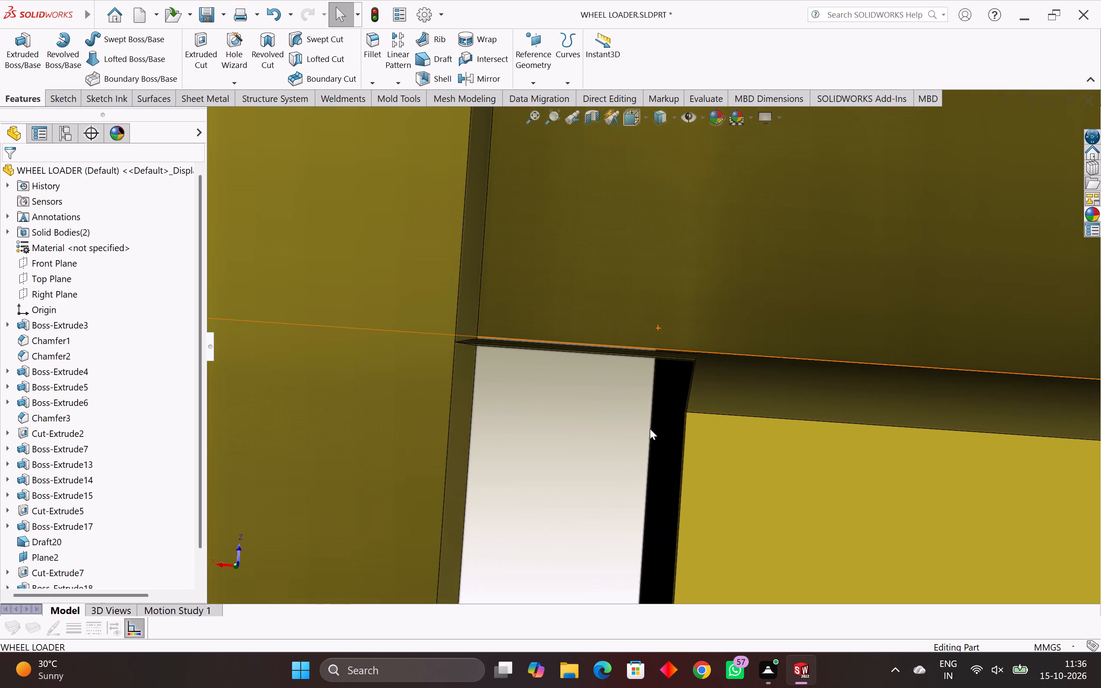
scroll(641, 405, "up", 4)
scroll(624, 351, "up", 2)
scroll(677, 261, "up", 6)
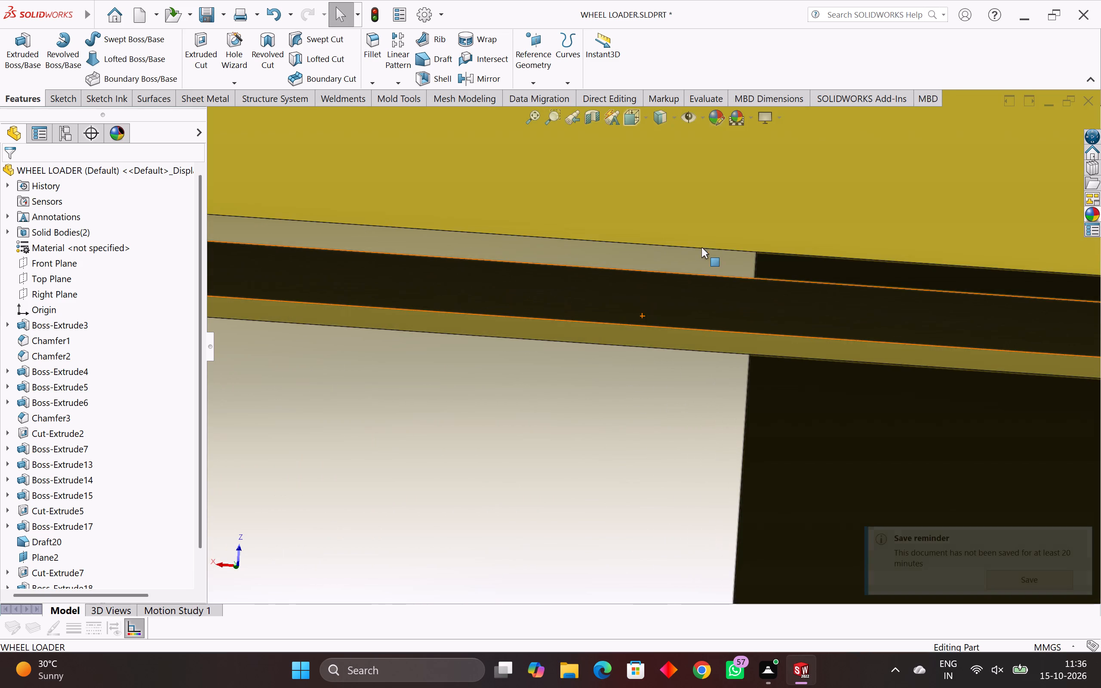
middle_click_drag(772, 286, 815, 195)
scroll(815, 194, "down", 3)
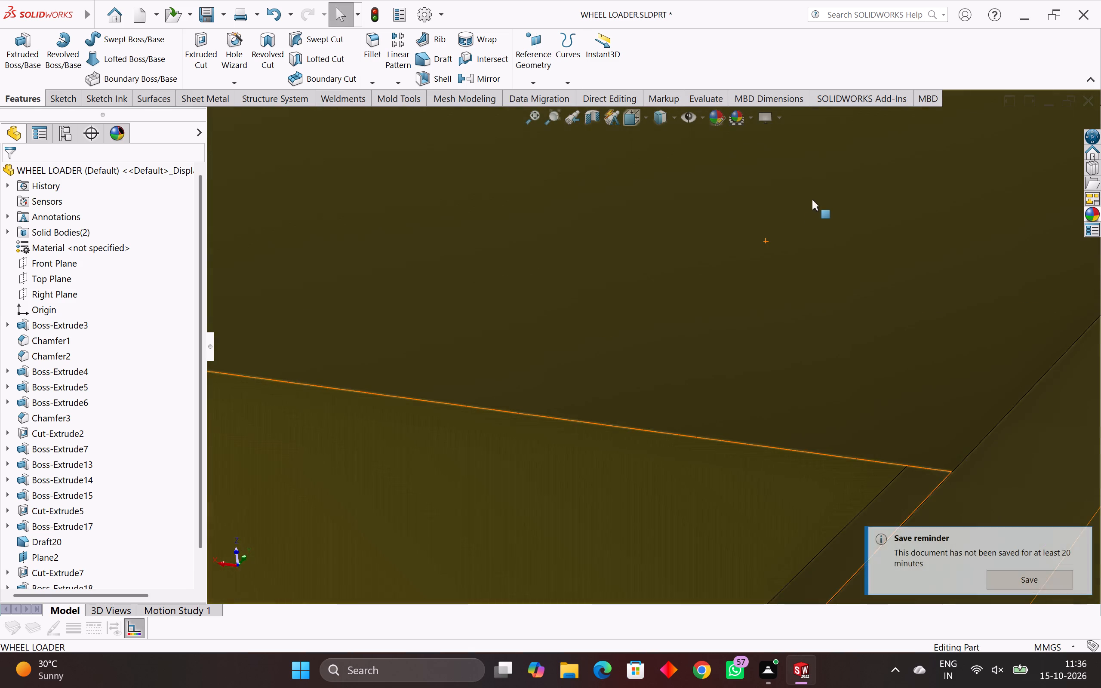
Examine the new extrusion and the opening between the side platform and the body from below, above and close up.
scroll(812, 200, "down", 4)
scroll(773, 309, "down", 4)
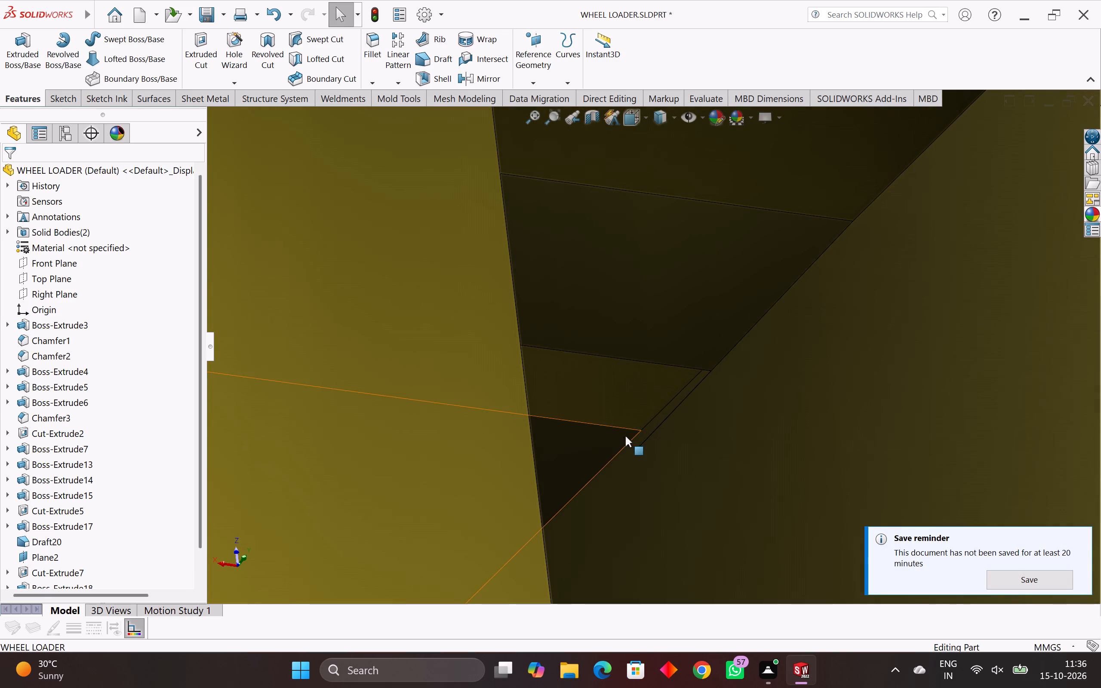
middle_click_drag(600, 445, 585, 429)
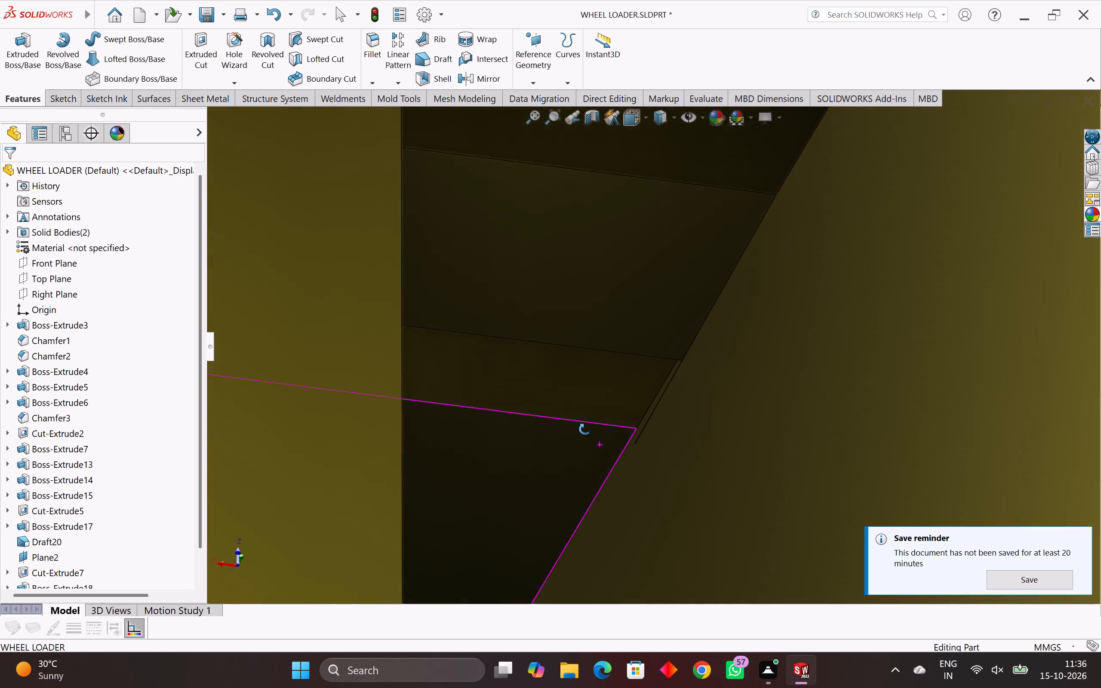
middle_click_drag(585, 429, 588, 231)
scroll(588, 231, "down", 3)
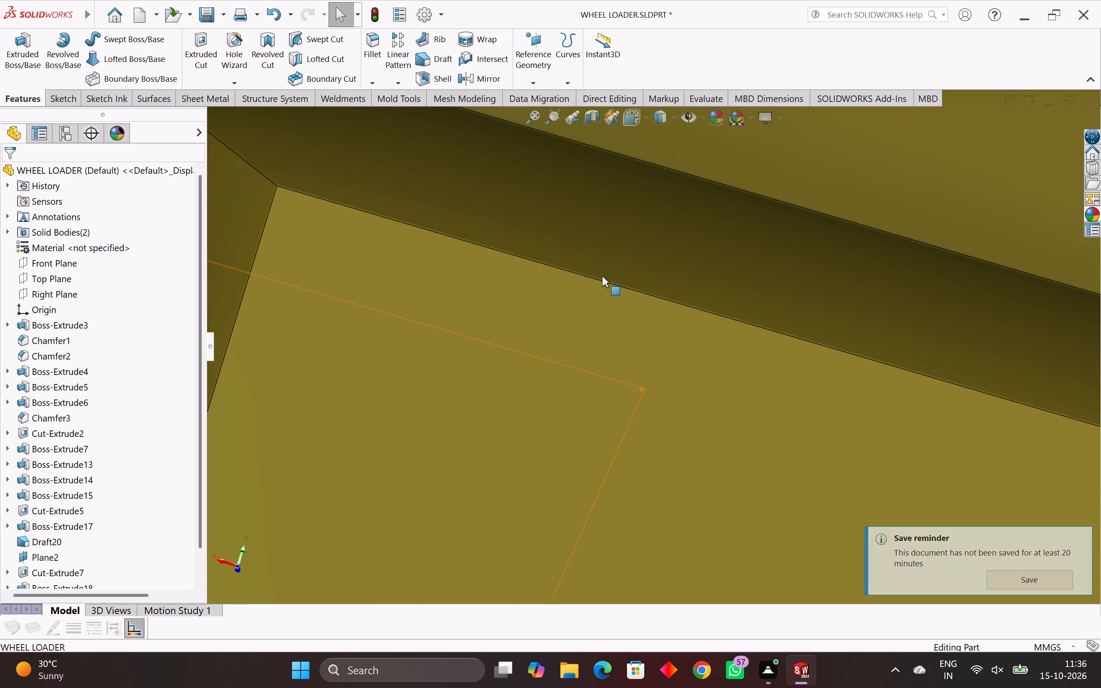
scroll(602, 276, "down", 5)
scroll(461, 361, "down", 9)
middle_click_drag(473, 387, 489, 405)
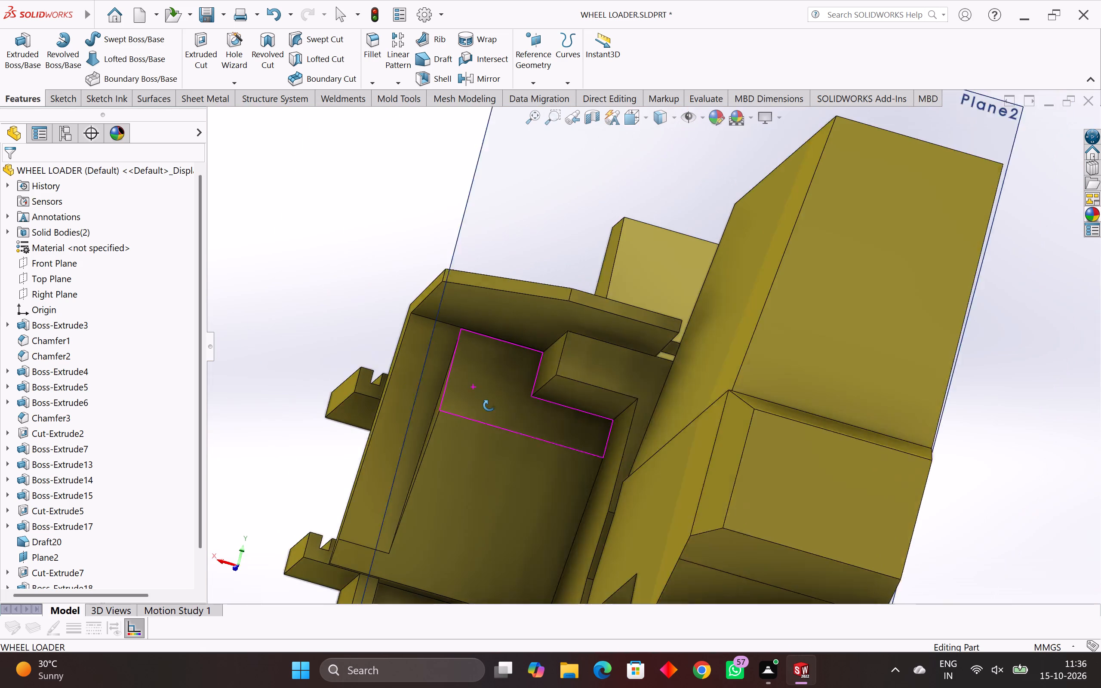
middle_click_drag(489, 405, 499, 416)
scroll(499, 416, "up", 2)
scroll(698, 415, "up", 9)
middle_click_drag(722, 407, 689, 420)
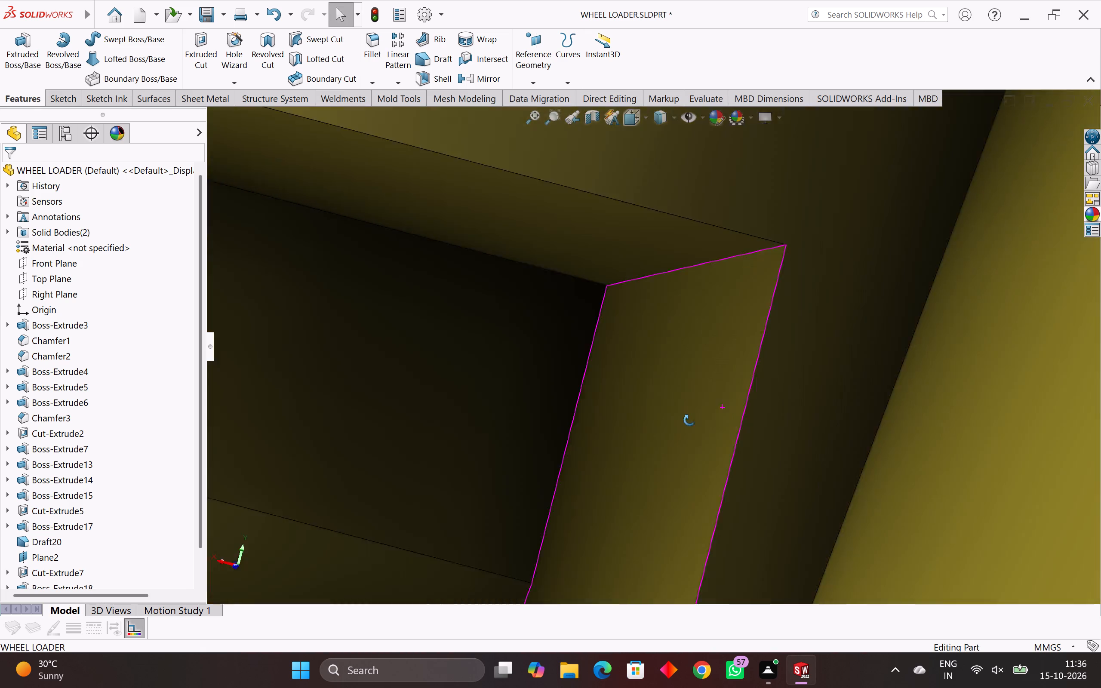
middle_click_drag(689, 420, 679, 426)
scroll(679, 426, "down", 9)
middle_click_drag(707, 419, 740, 438)
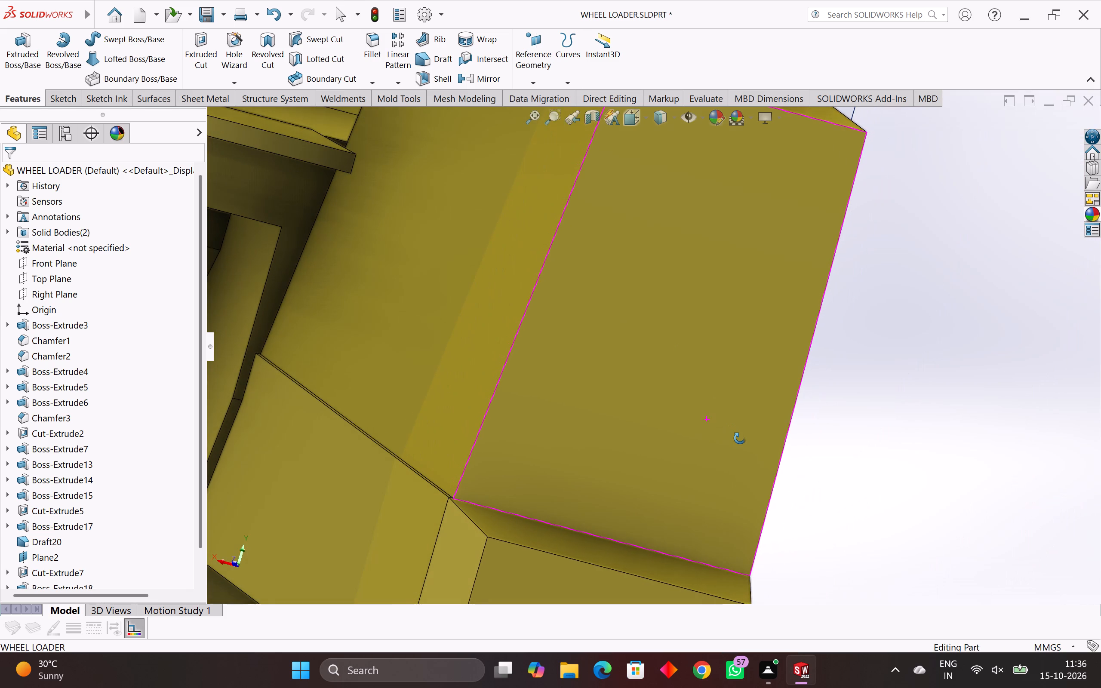
middle_click_drag(740, 438, 728, 420)
scroll(459, 317, "up", 3)
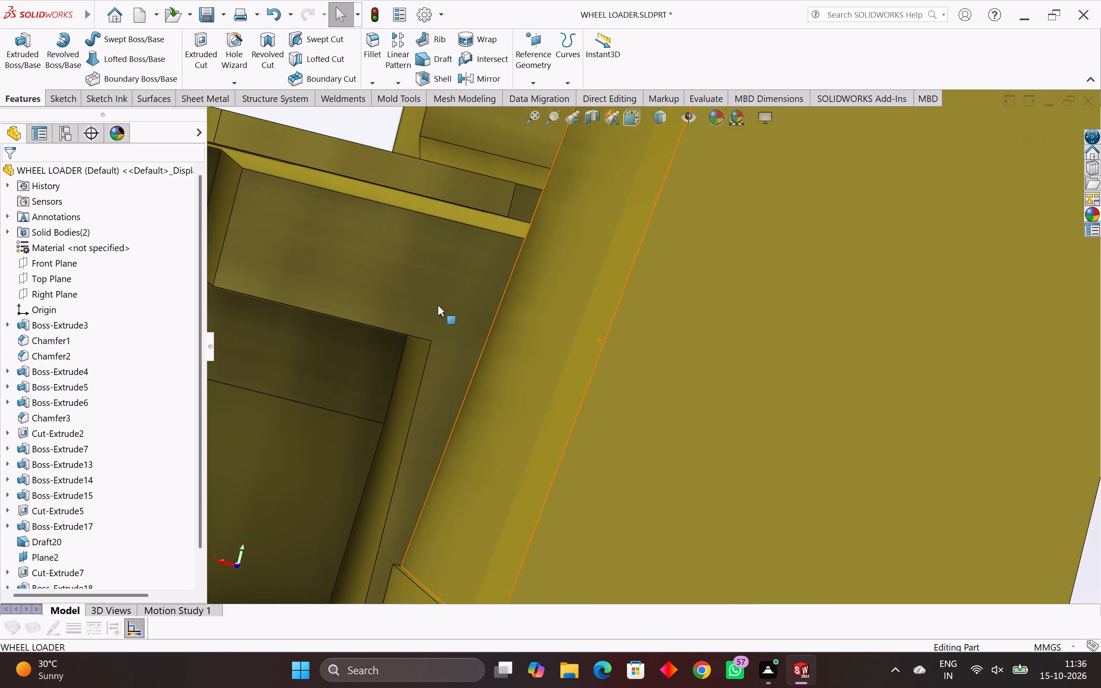
scroll(477, 285, "up", 4)
middle_click_drag(483, 264, 474, 362)
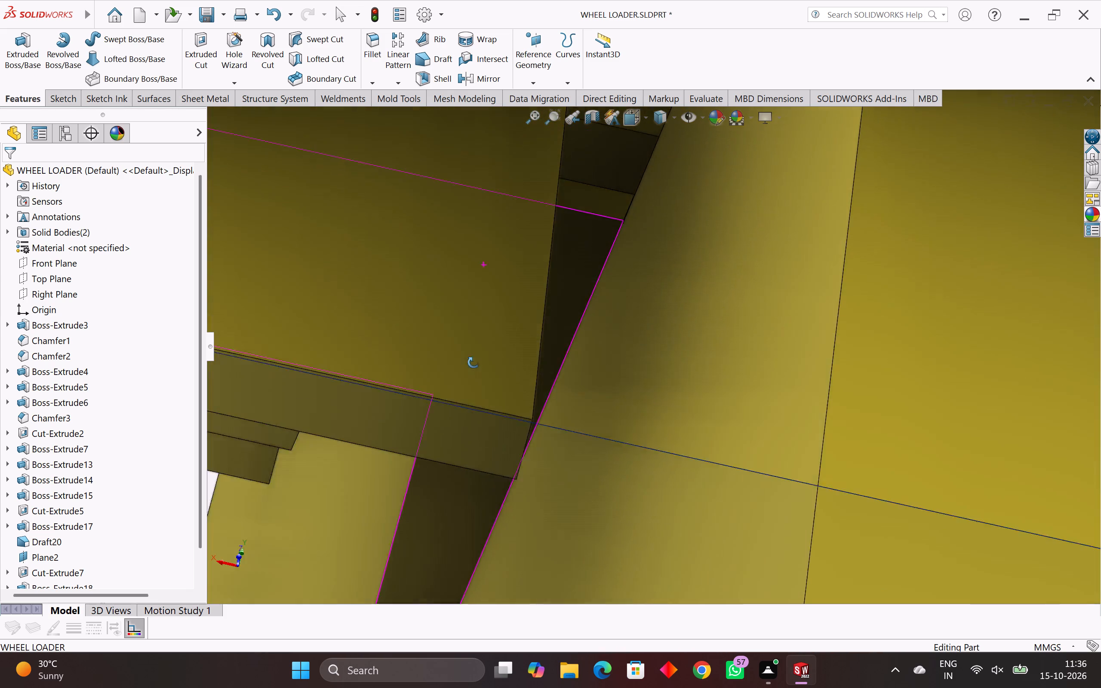
middle_click_drag(474, 362, 474, 397)
scroll(474, 401, "down", 6)
middle_click_drag(494, 374, 514, 287)
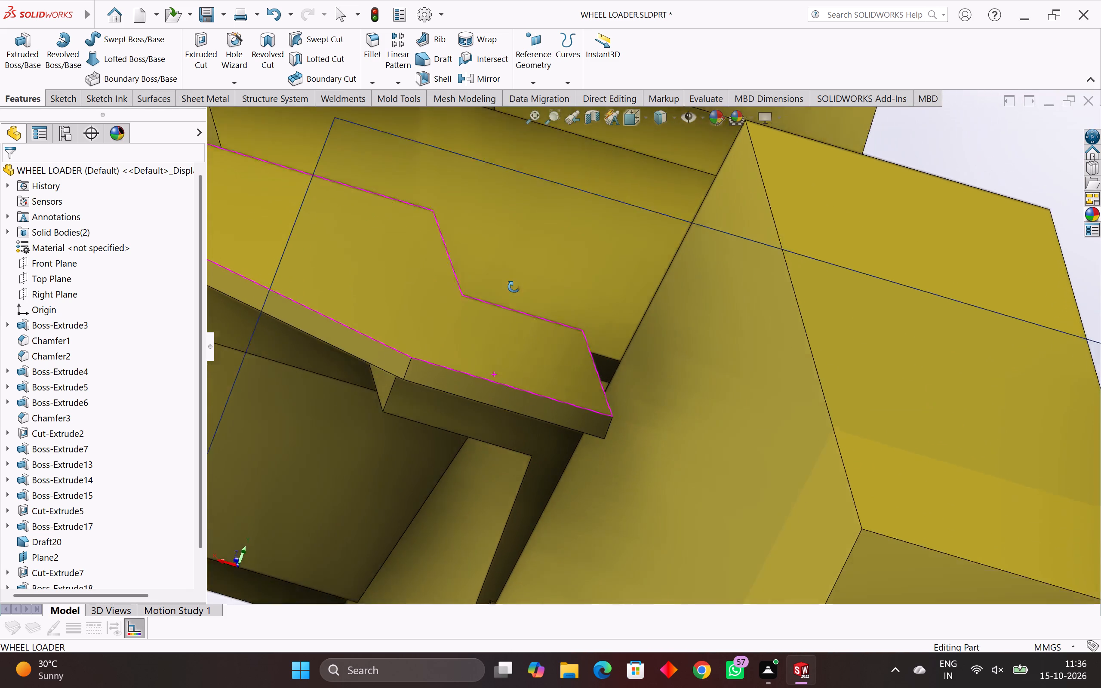
middle_click_drag(514, 287, 528, 251)
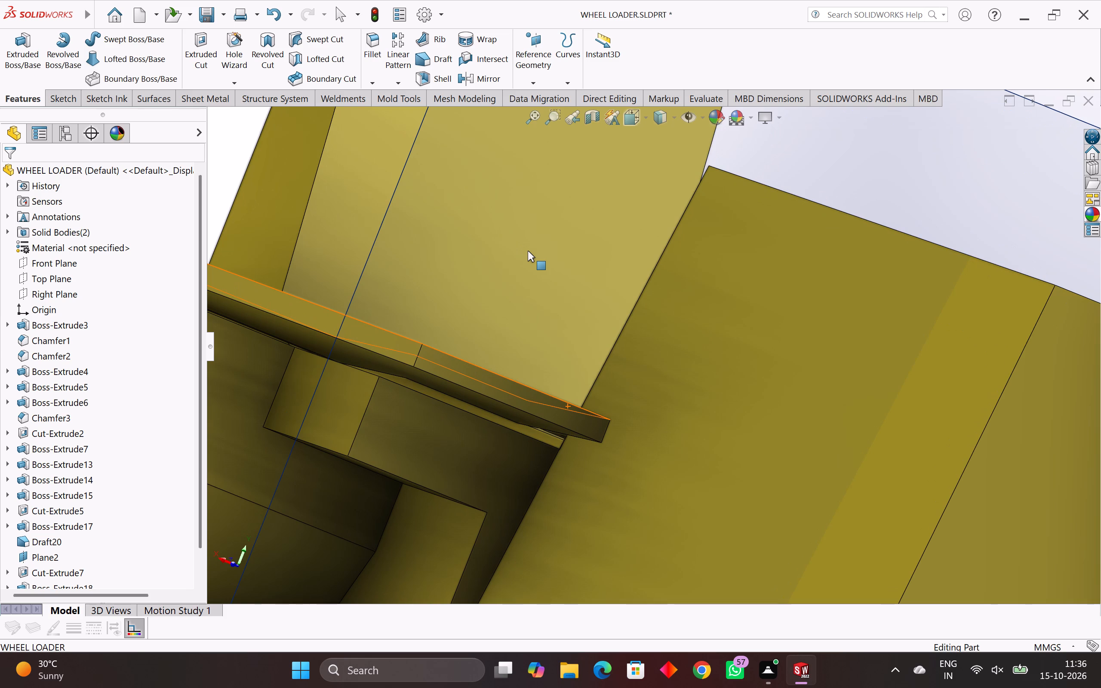
Undo the last boss extrusion that ended on the L-shaped face beneath the platform.
key("ctrl+z")
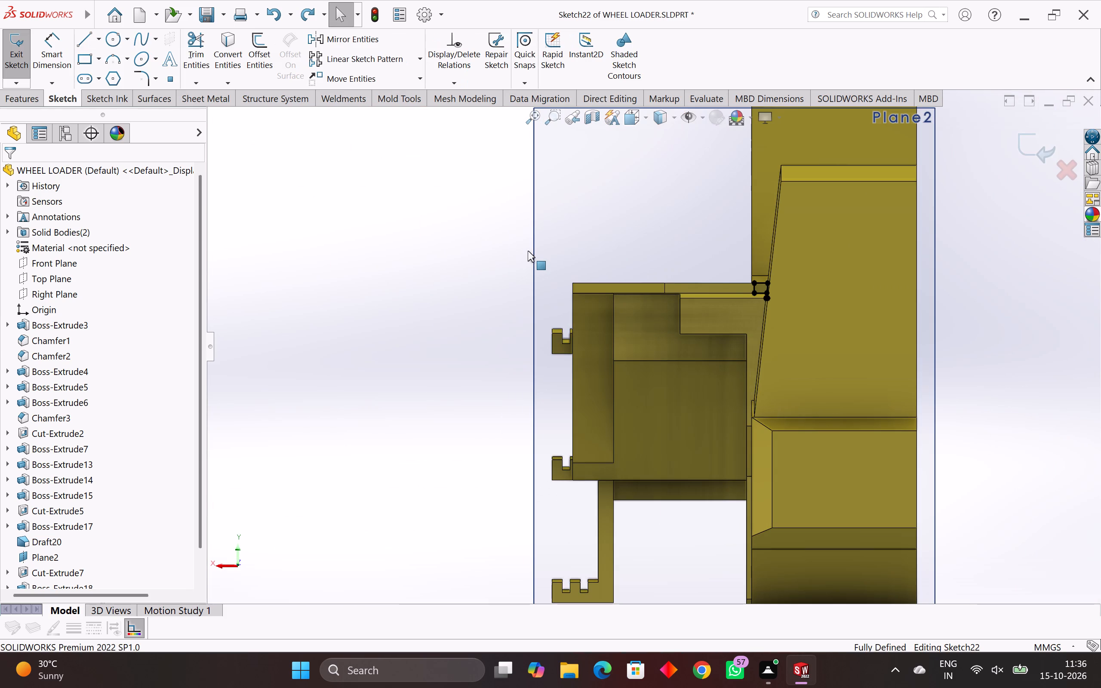
Undo the conversion of the small cut face's outline in its sketch, and clear the selection.
scroll(776, 299, "up", 3)
scroll(722, 319, "up", 3)
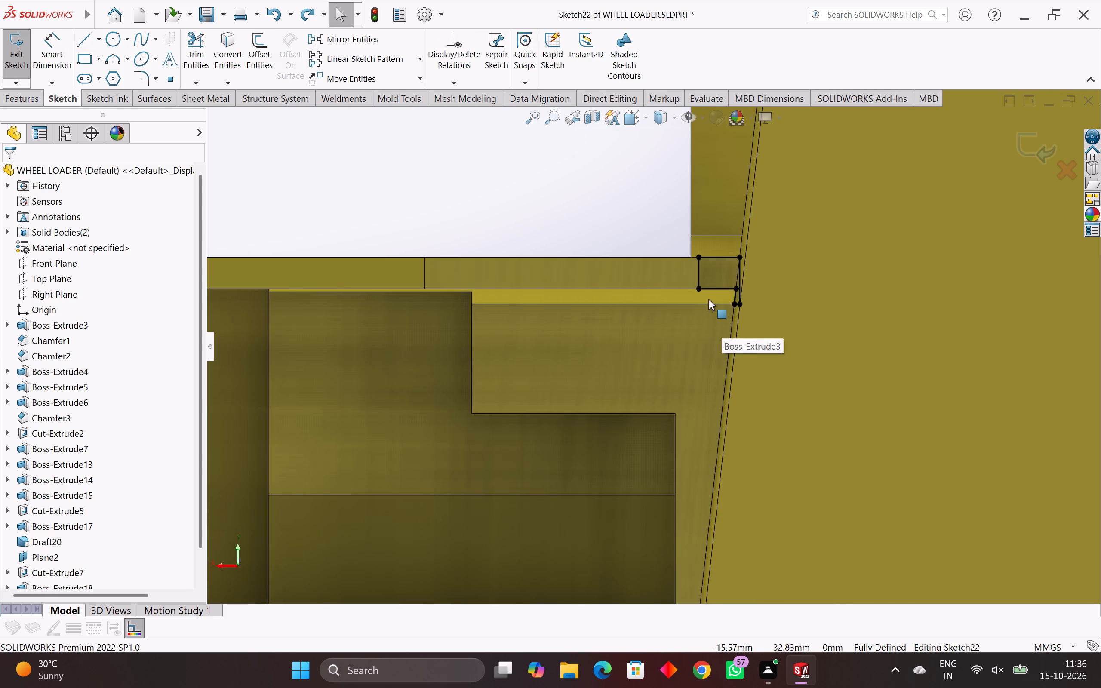
scroll(708, 299, "up", 7)
middle_click_drag(707, 300, 704, 327)
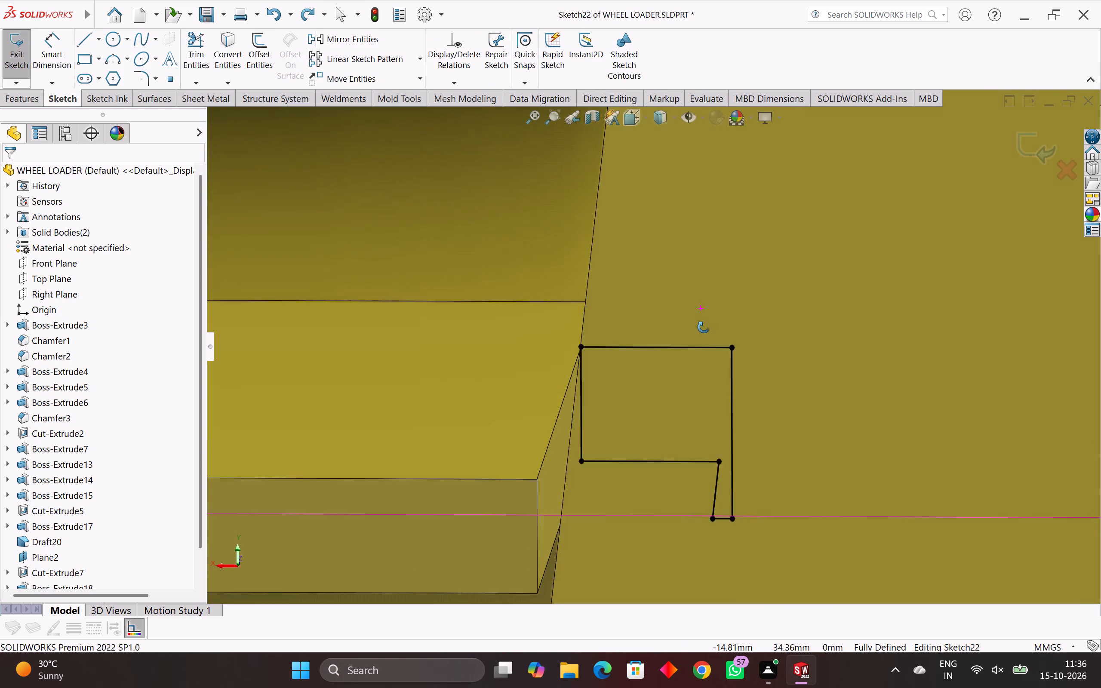
middle_click_drag(704, 327, 726, 326)
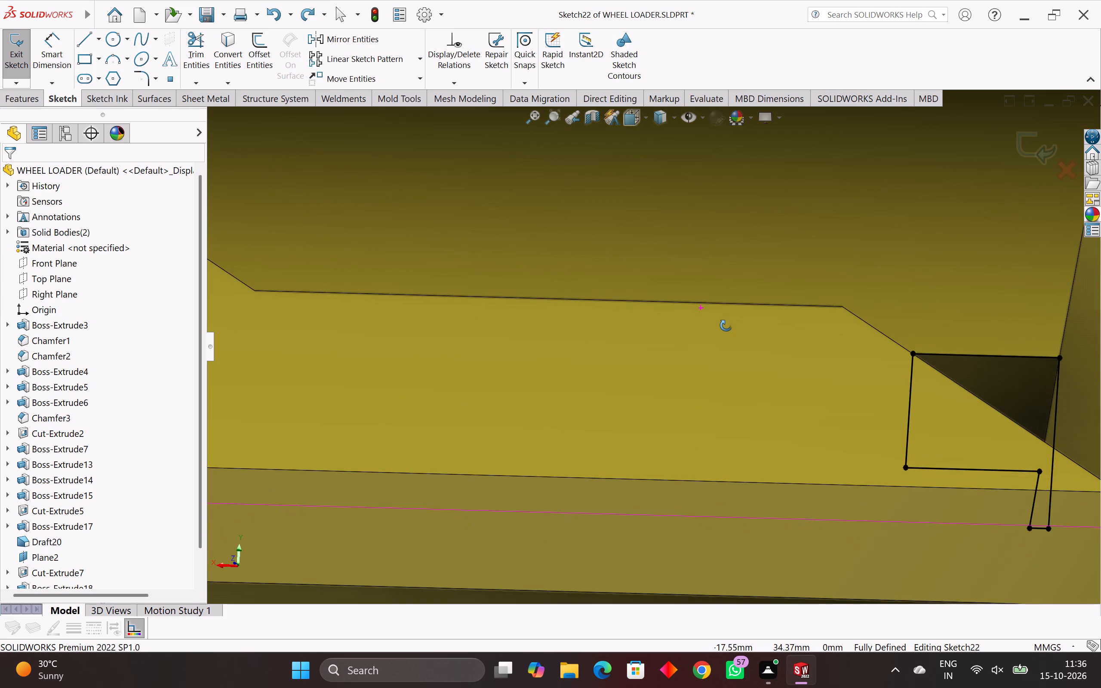
middle_click_drag(726, 326, 712, 336)
scroll(700, 352, "down", 3)
middle_click_drag(698, 361, 708, 371)
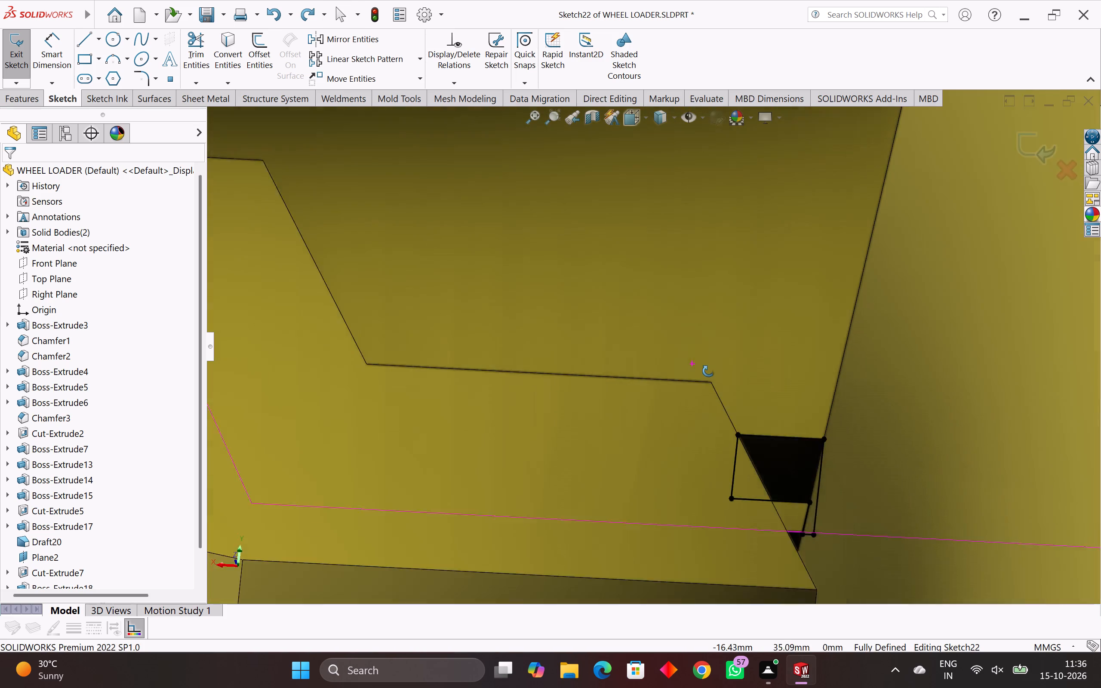
middle_click_drag(708, 371, 717, 307)
key("ctrl+z")
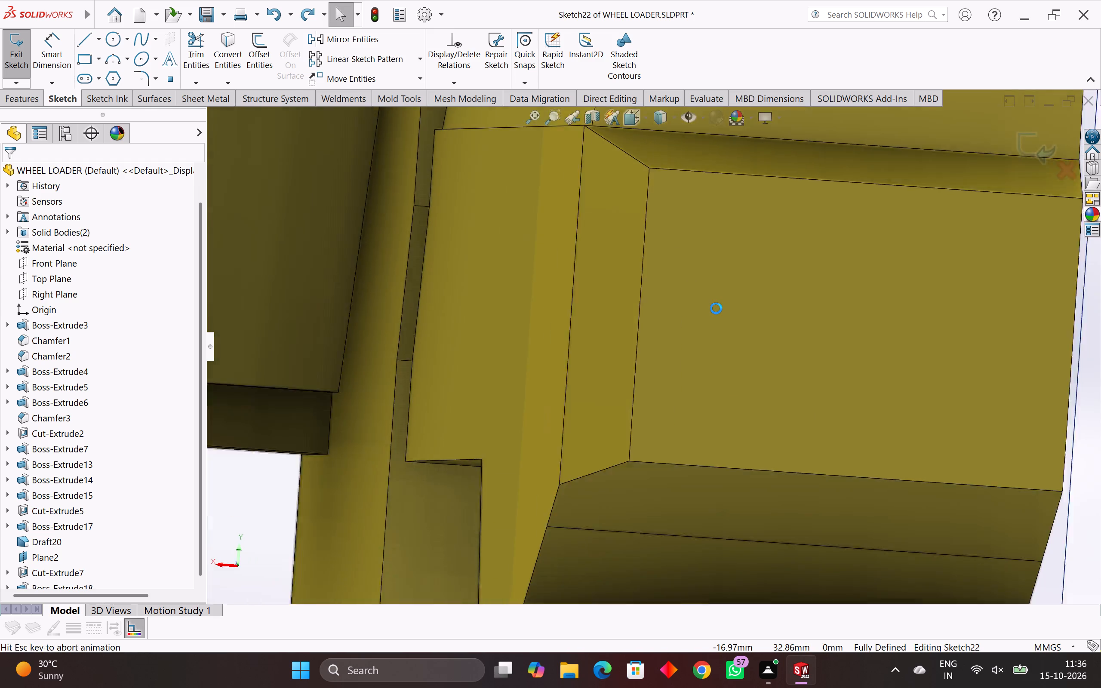
key("ctrl+z")
scroll(680, 289, "up", 3)
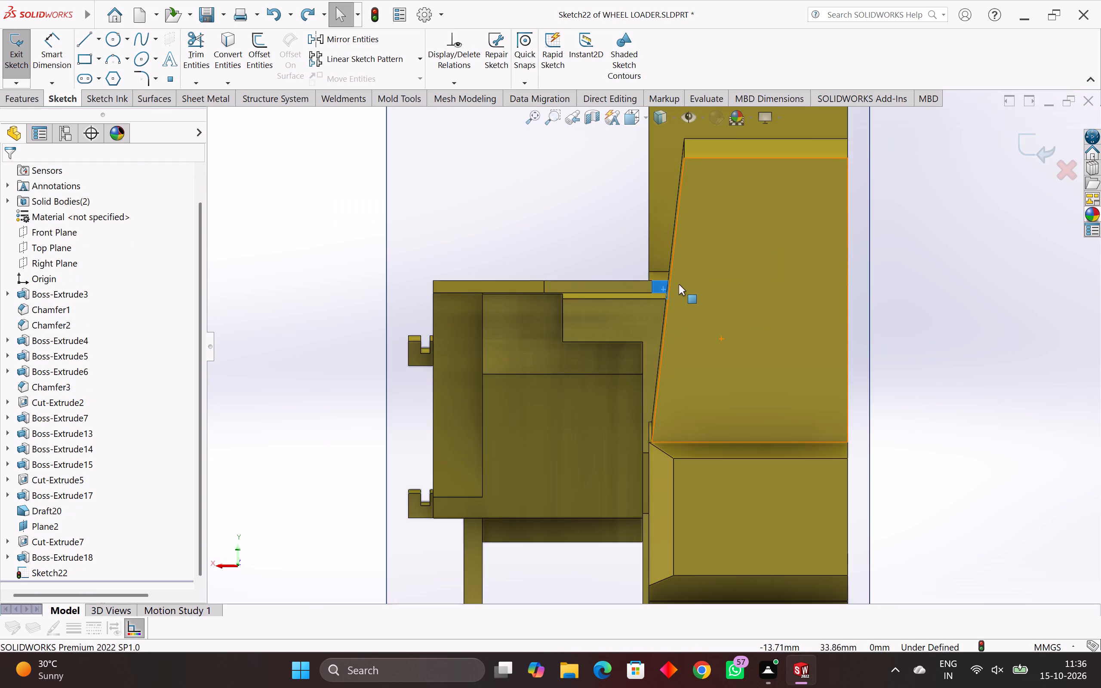
scroll(667, 284, "up", 3)
key("Escape")
key("Escape")
Examine the platform's end, the cut beside the body and the surrounding faces from the front, above, below and behind.
scroll(653, 306, "up", 2)
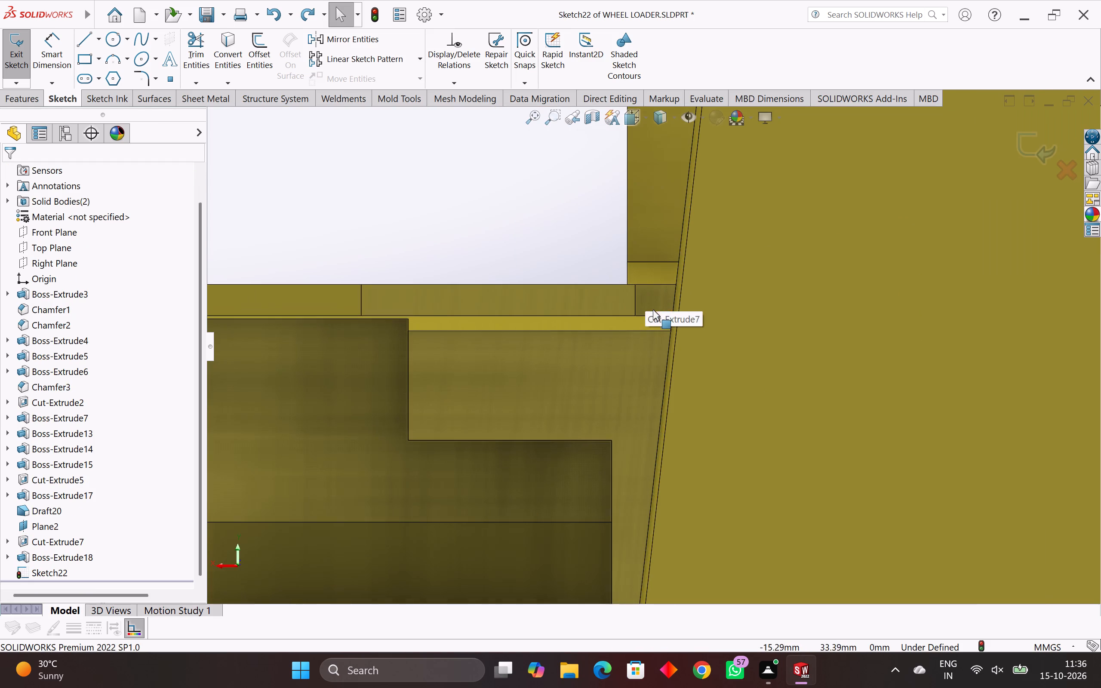
middle_click_drag(651, 322, 649, 357)
middle_click_drag(622, 362, 637, 407)
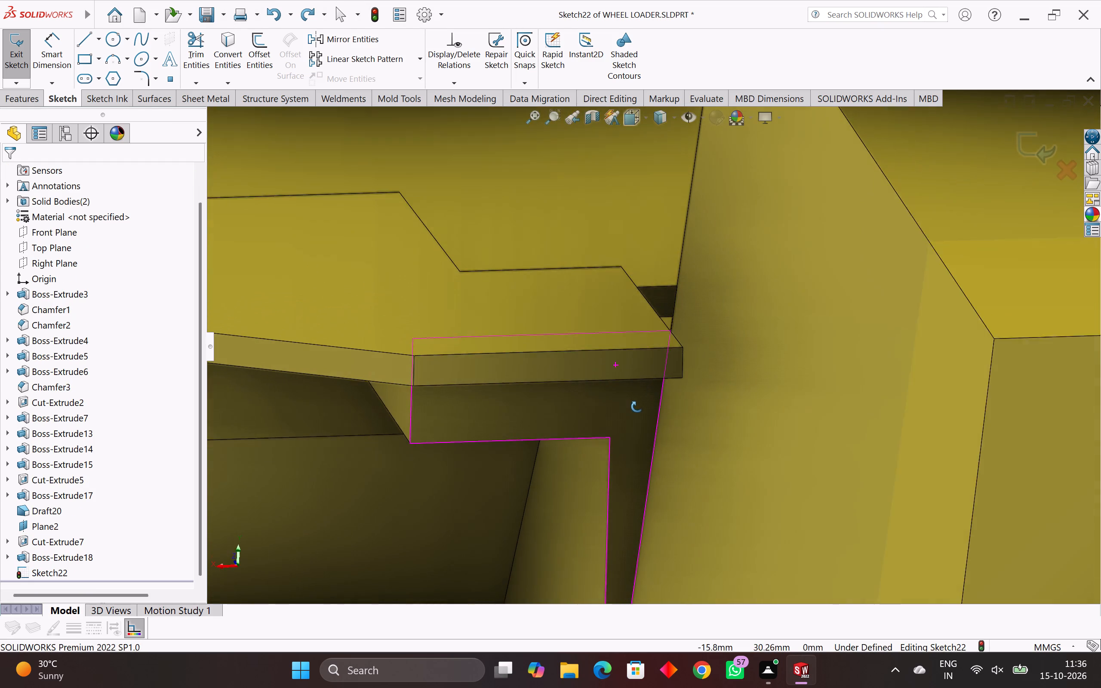
middle_click_drag(637, 407, 638, 347)
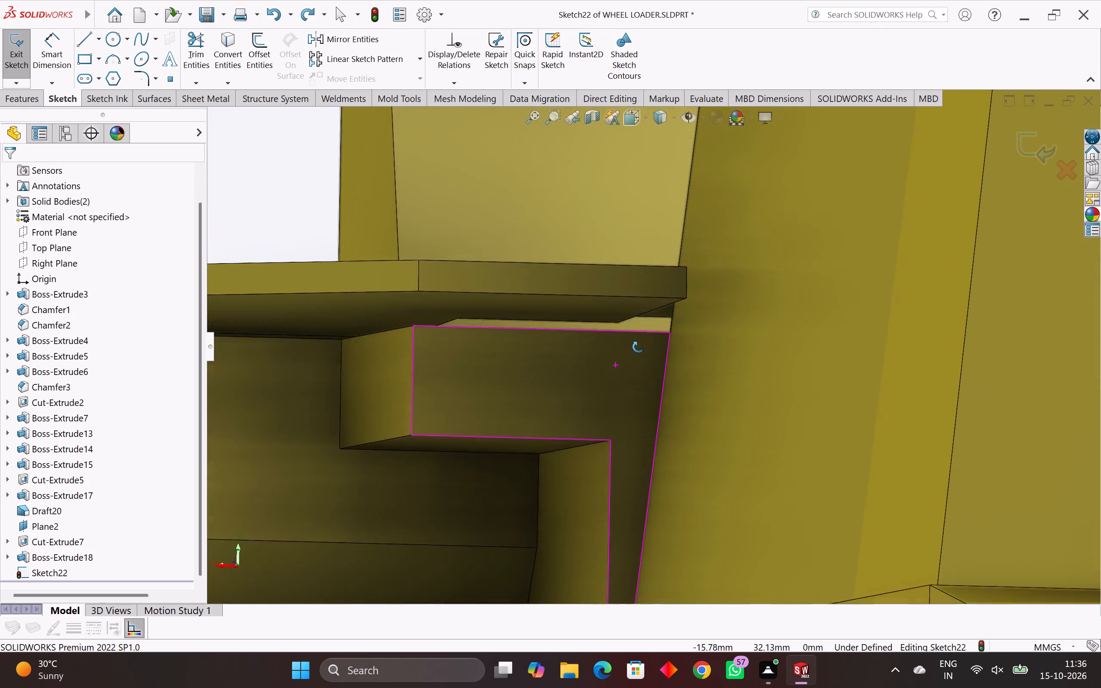
middle_click_drag(638, 347, 624, 334)
key("Escape")
key("Escape")
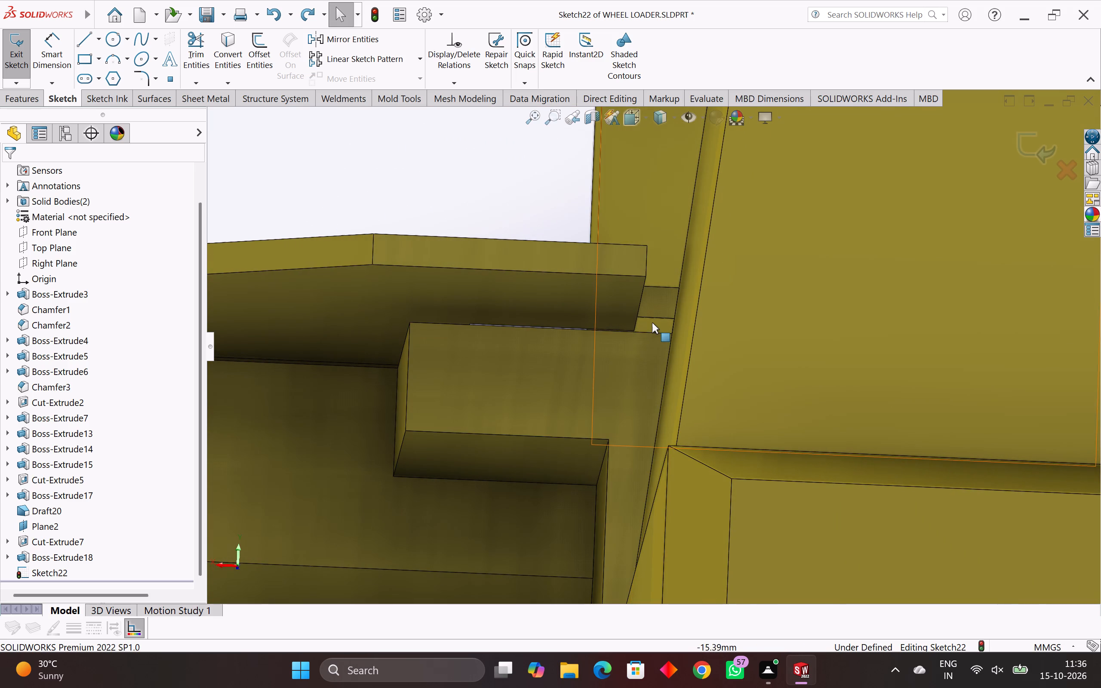
middle_click_drag(652, 325, 648, 401)
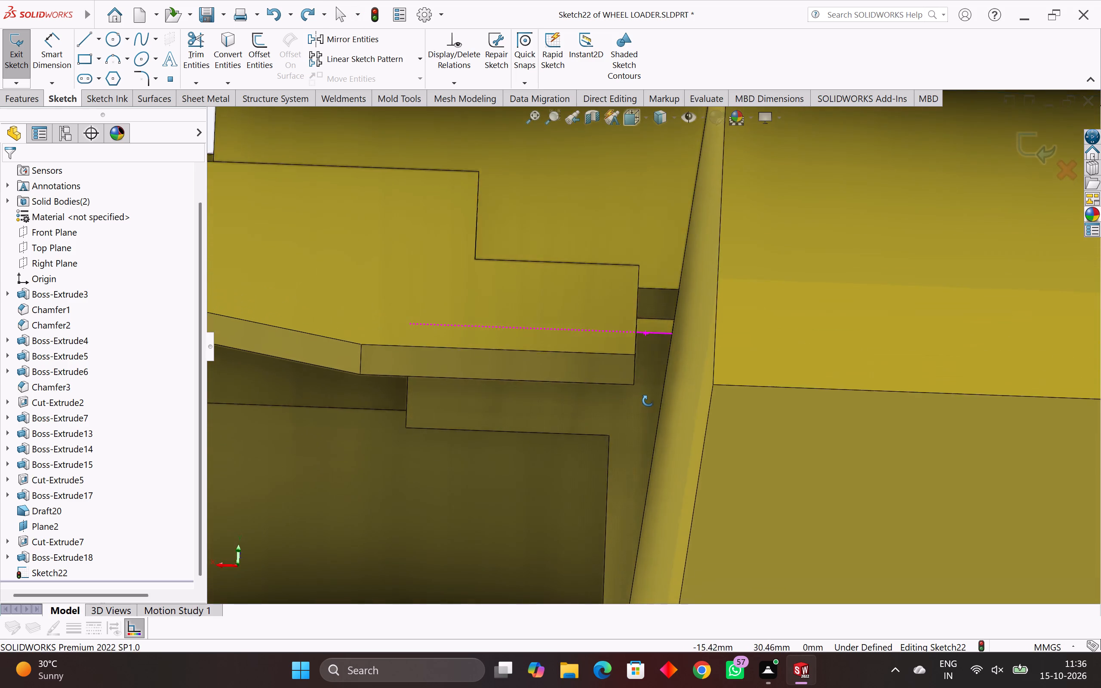
middle_click_drag(648, 401, 661, 526)
scroll(661, 524, "down", 3)
scroll(648, 442, "down", 3)
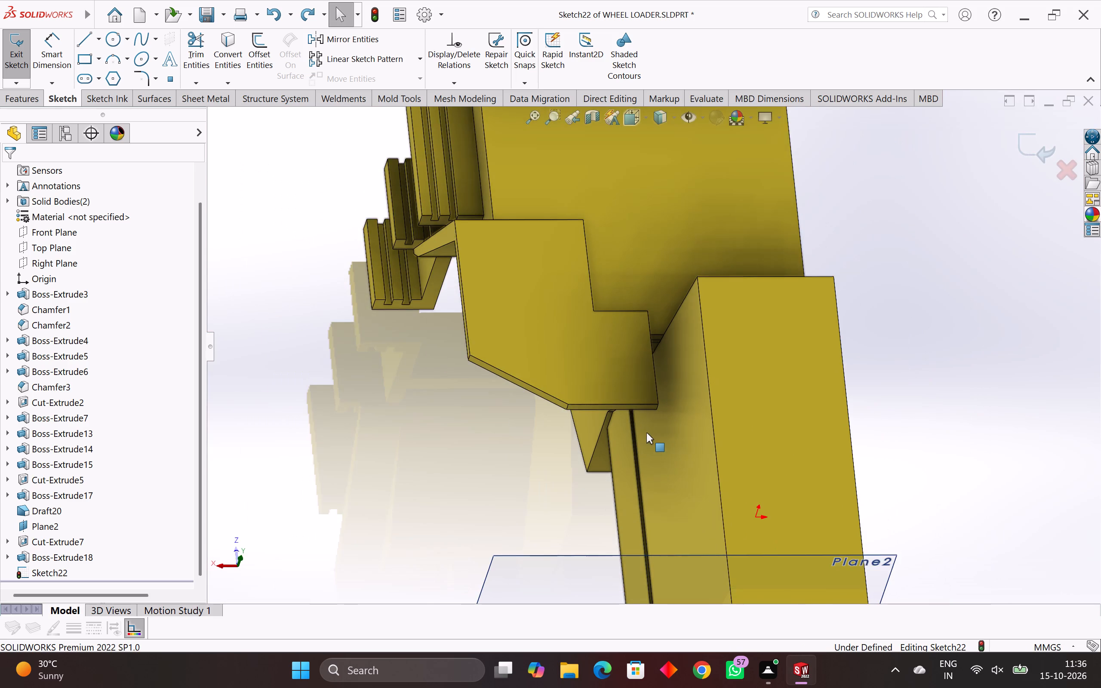
middle_click_drag(646, 433, 637, 510)
key("Escape")
key("Escape")
key("Escape")
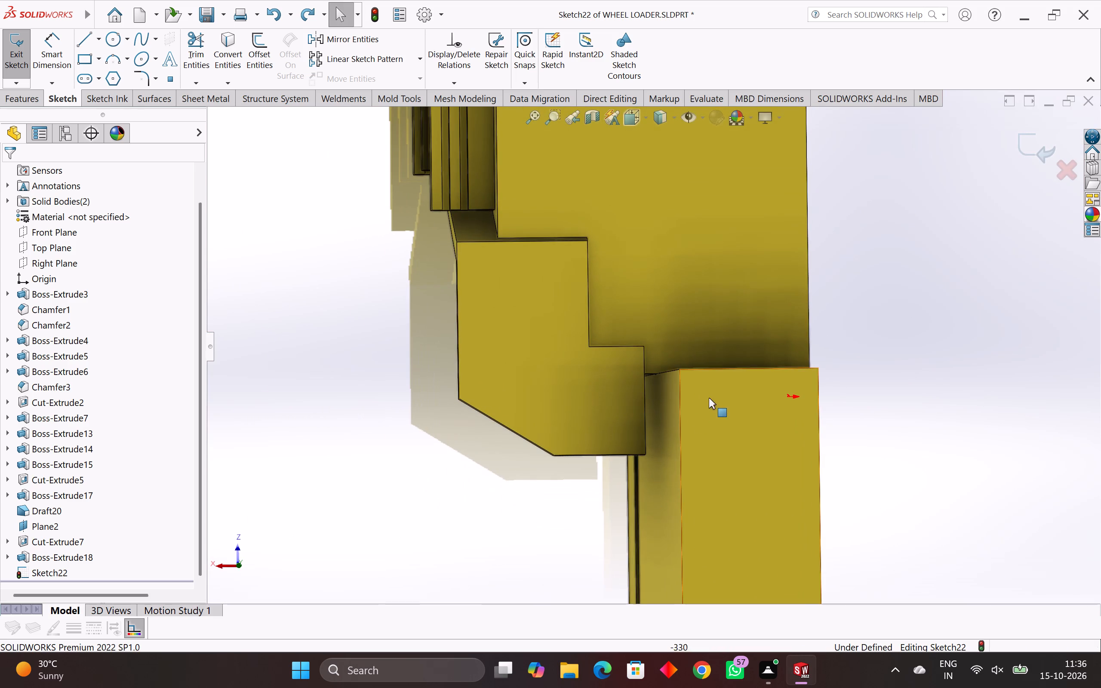
scroll(710, 395, "down", 2)
middle_click_drag(637, 402, 643, 273)
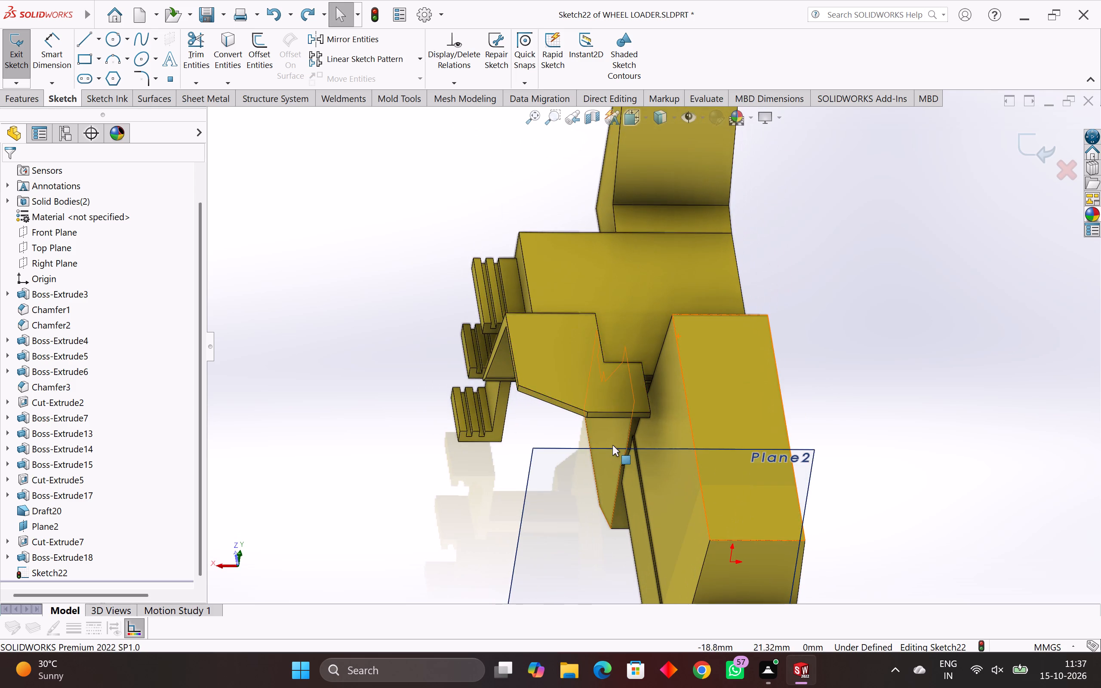
middle_click_drag(613, 445, 618, 328)
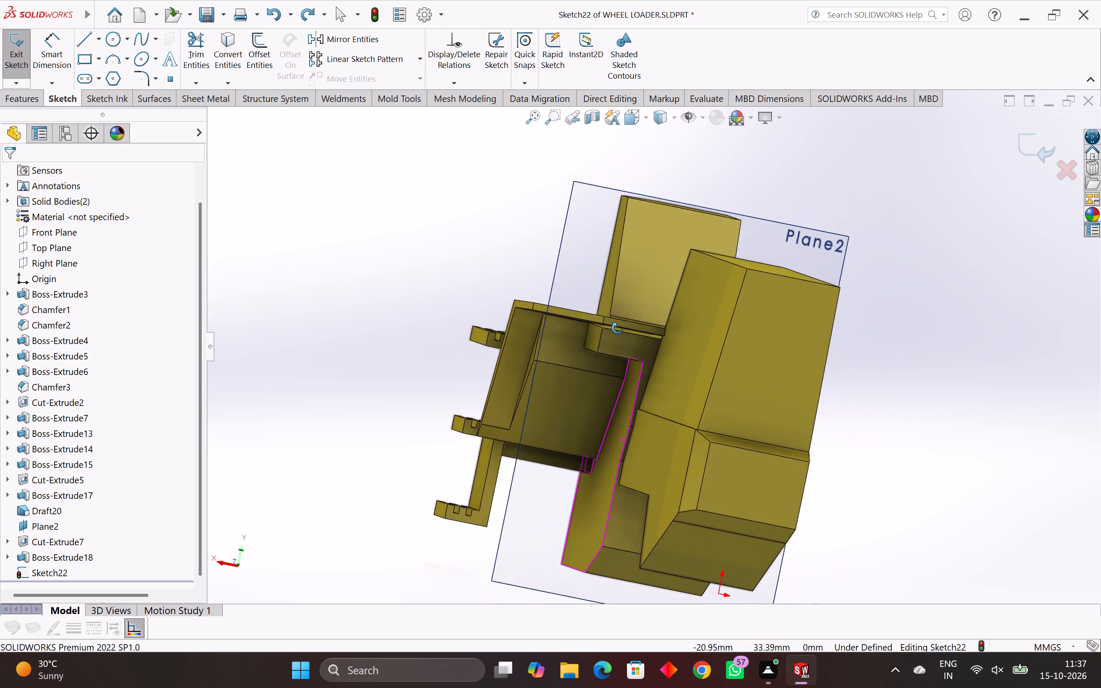
middle_click_drag(618, 328, 626, 342)
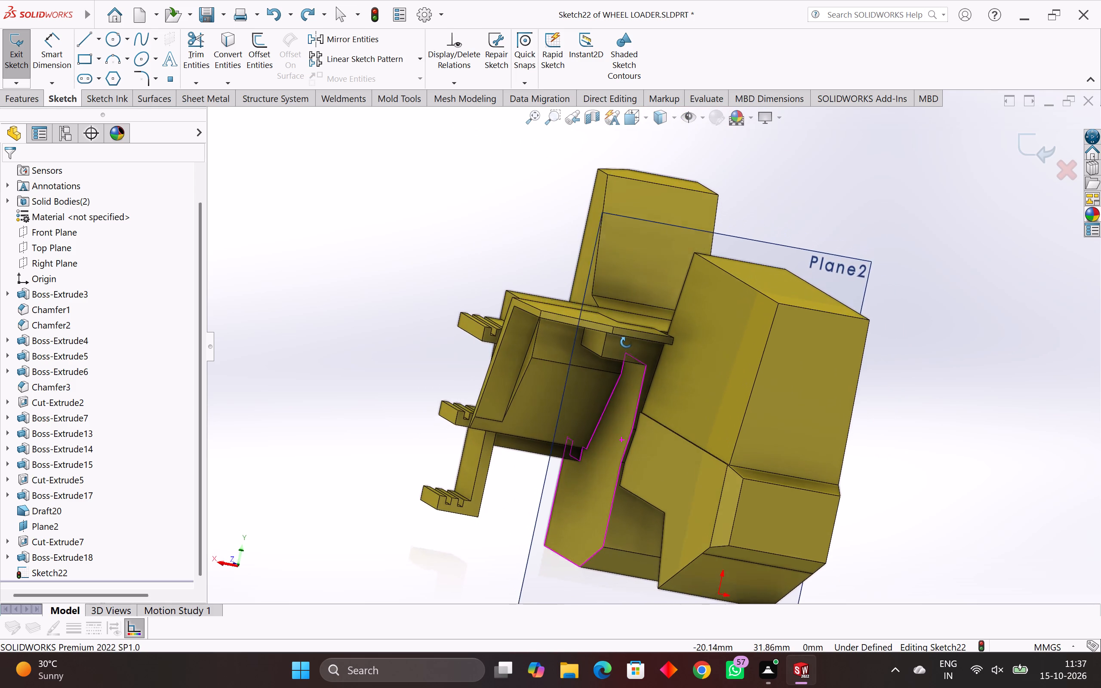
middle_click_drag(626, 342, 569, 469)
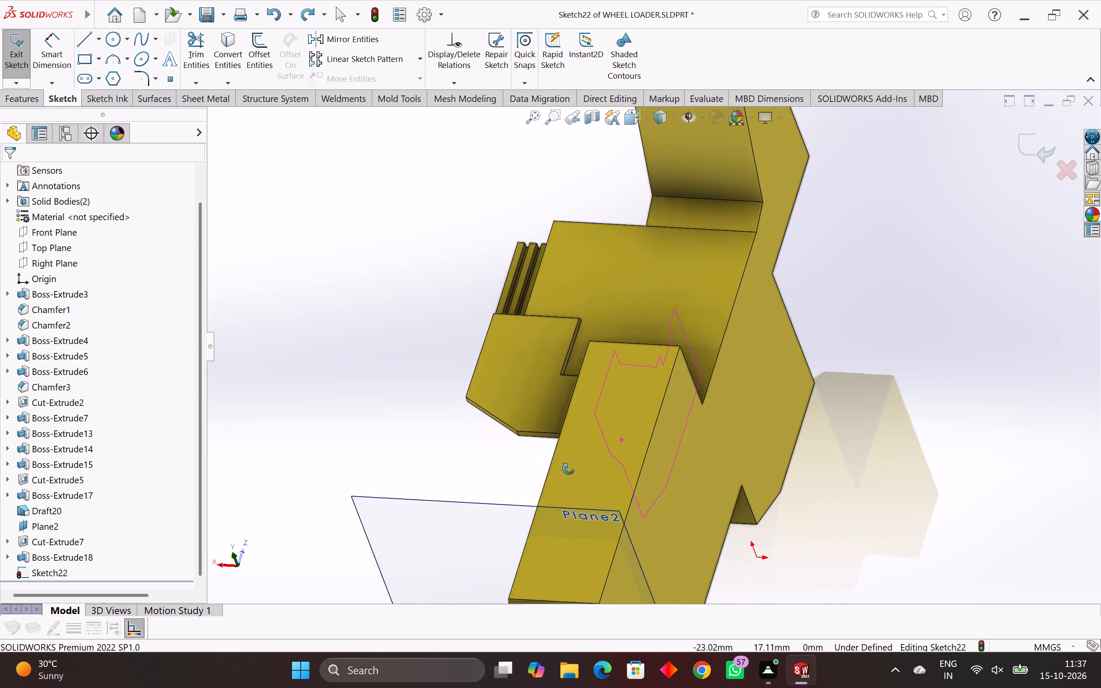
middle_click_drag(569, 469, 544, 622)
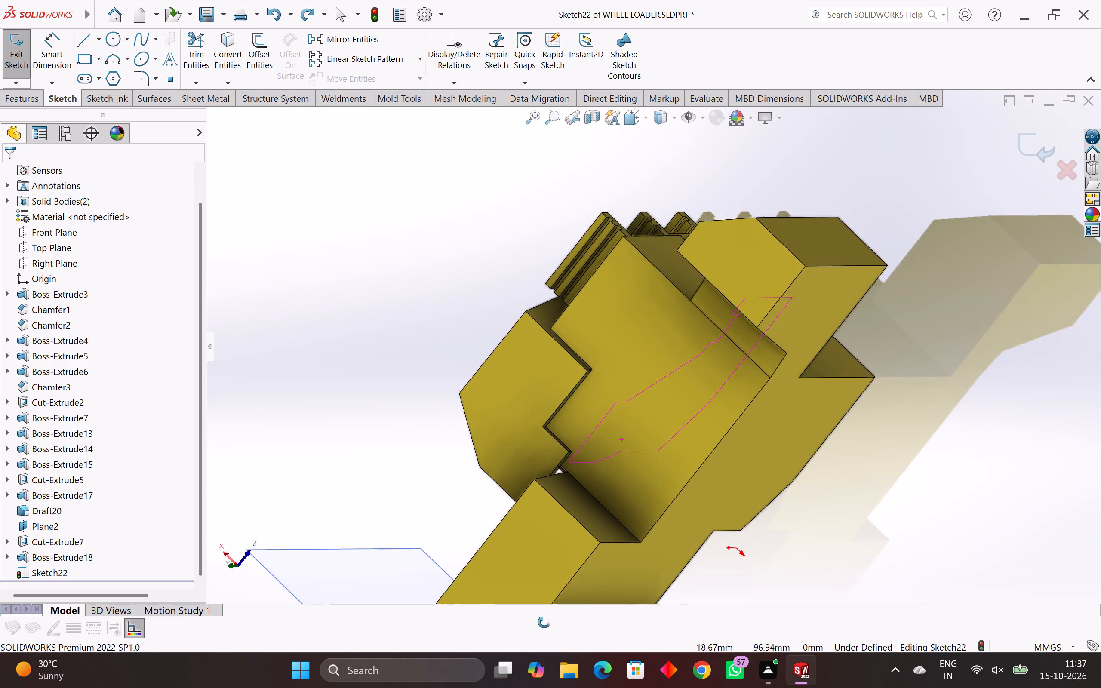
middle_click_drag(544, 622, 555, 630)
key("Escape")
key("Escape")
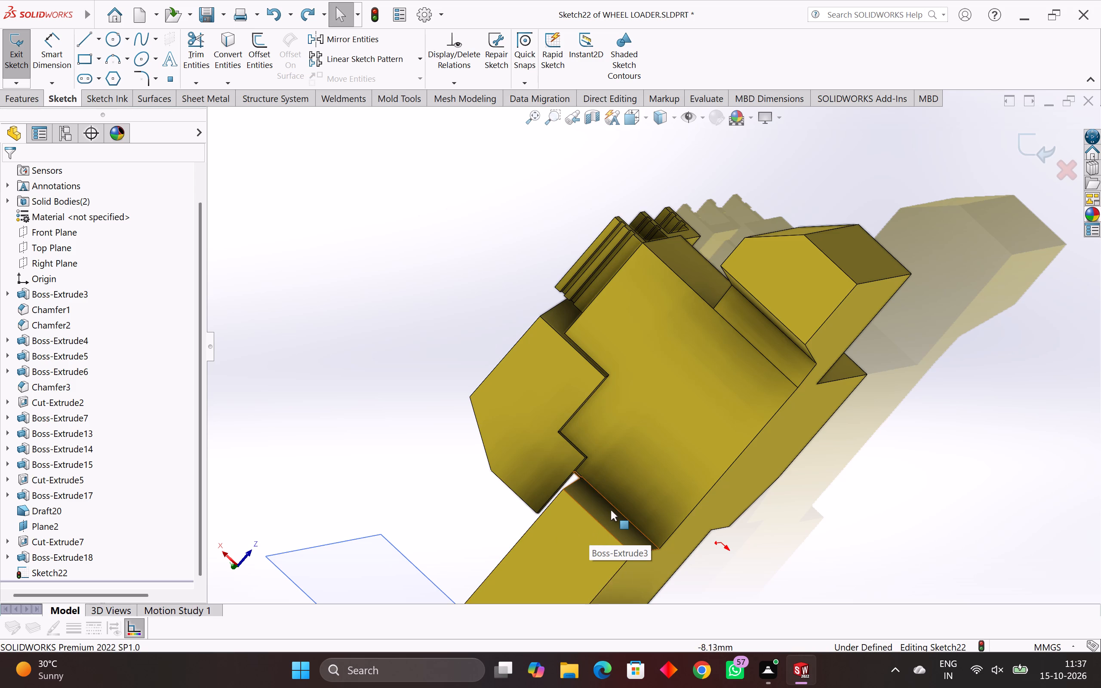
Select the narrow face at the end of the platform's stepped edge and inspect the small opening beside it up close.
middle_click_drag(590, 491, 567, 442)
scroll(604, 514, "up", 5)
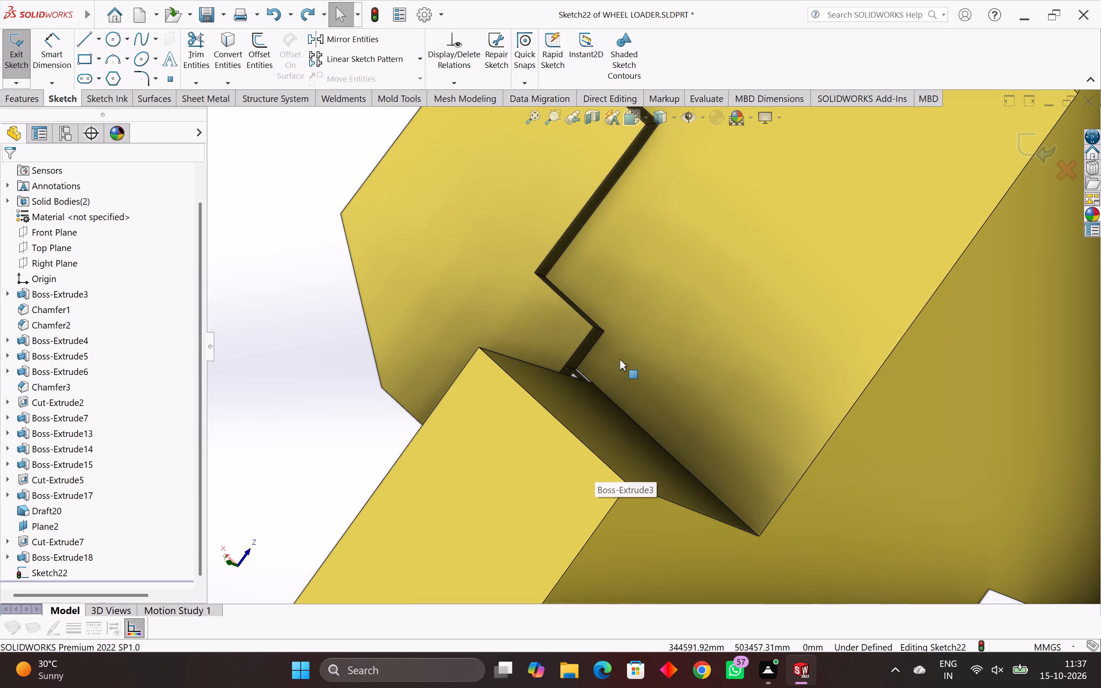
left_click(585, 353)
middle_click_drag(586, 355, 582, 356)
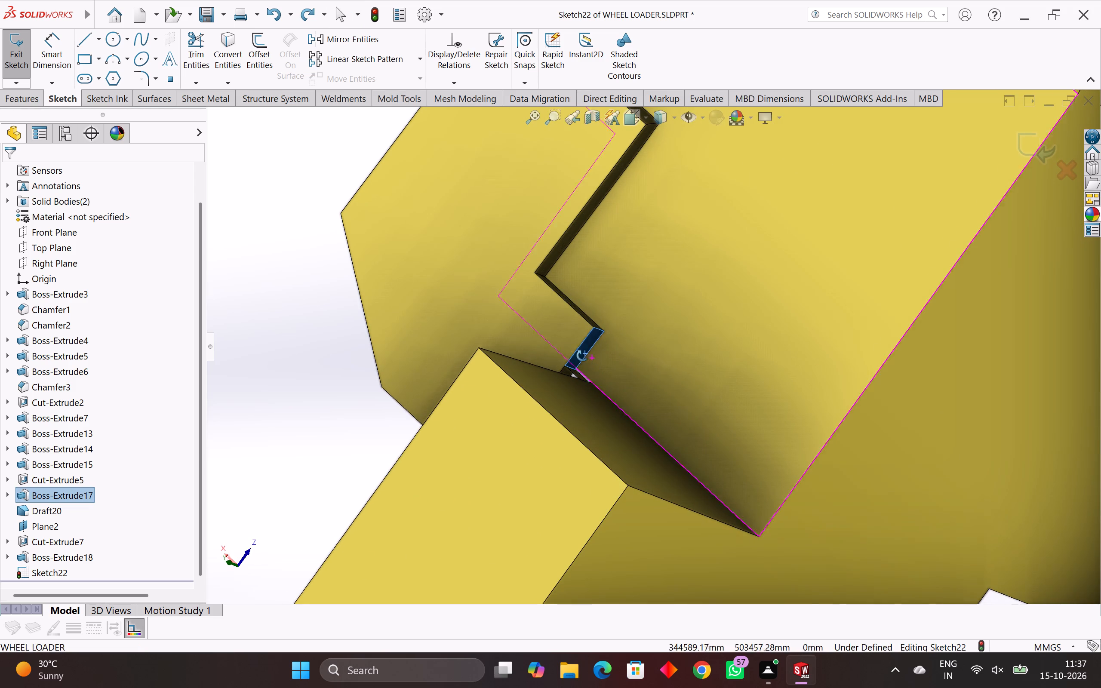
middle_click_drag(582, 356, 557, 341)
scroll(562, 344, "up", 1)
scroll(566, 391, "up", 5)
middle_click_drag(566, 391, 548, 400)
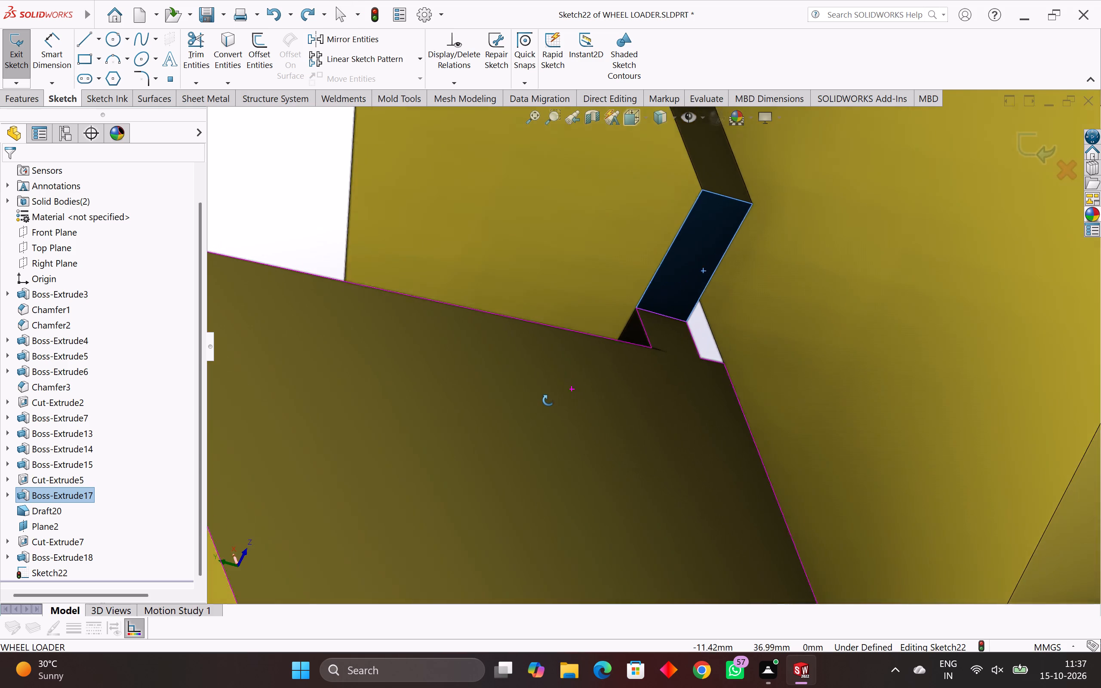
middle_click_drag(548, 400, 611, 519)
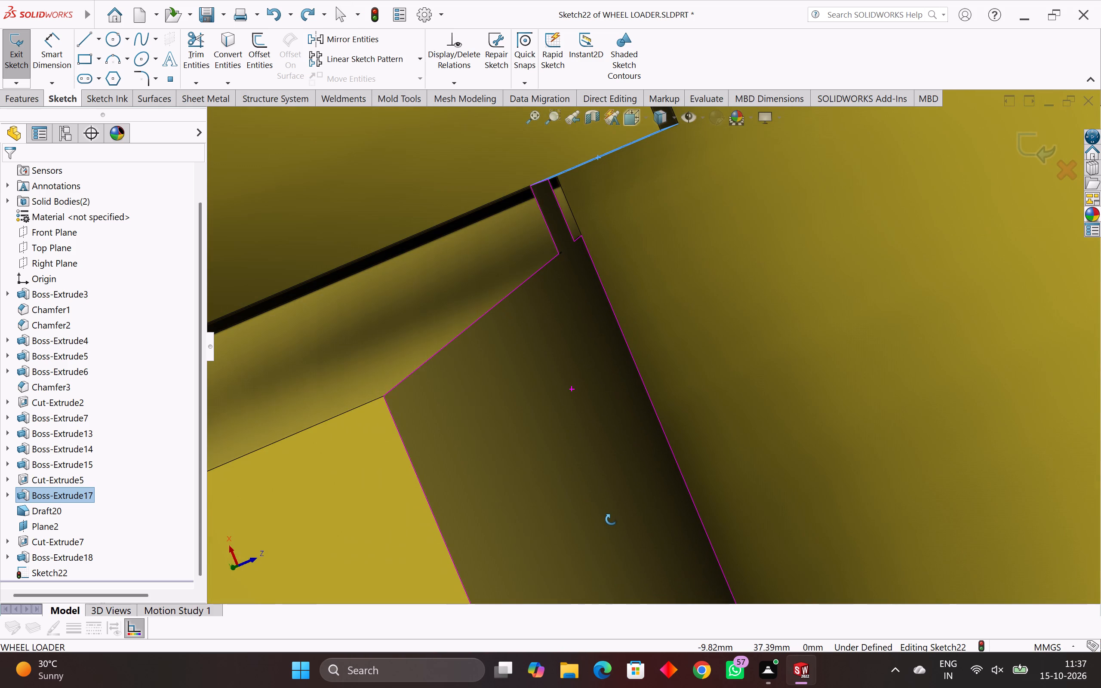
middle_click_drag(611, 519, 612, 519)
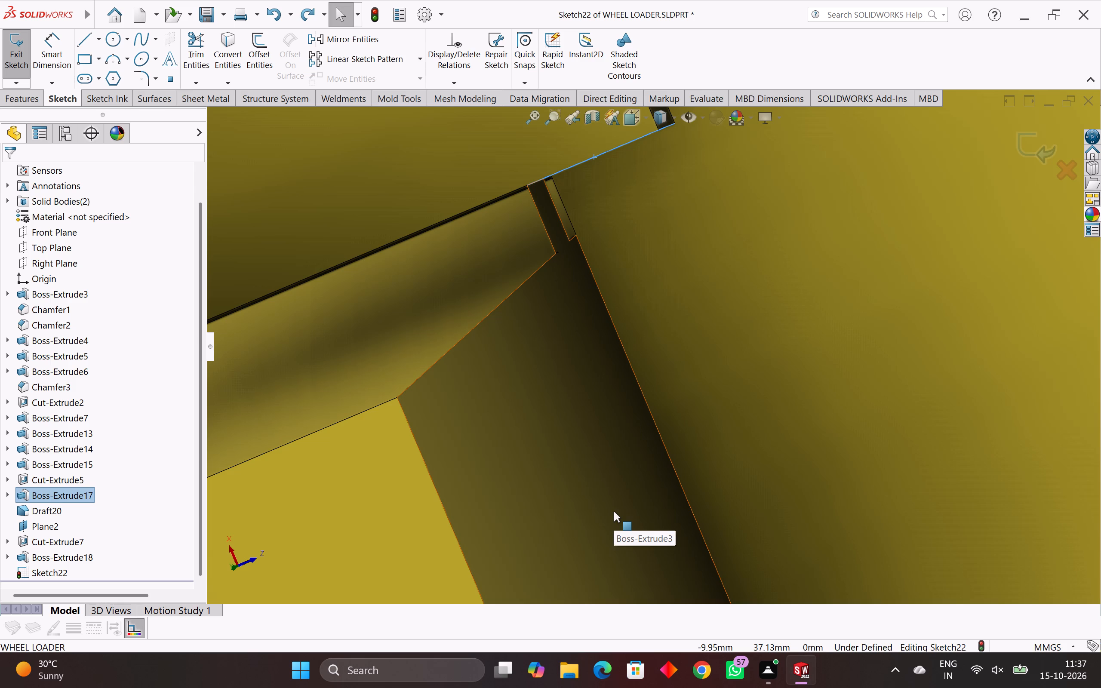
Clear the edge selection and exit the empty sketch.
key("Escape")
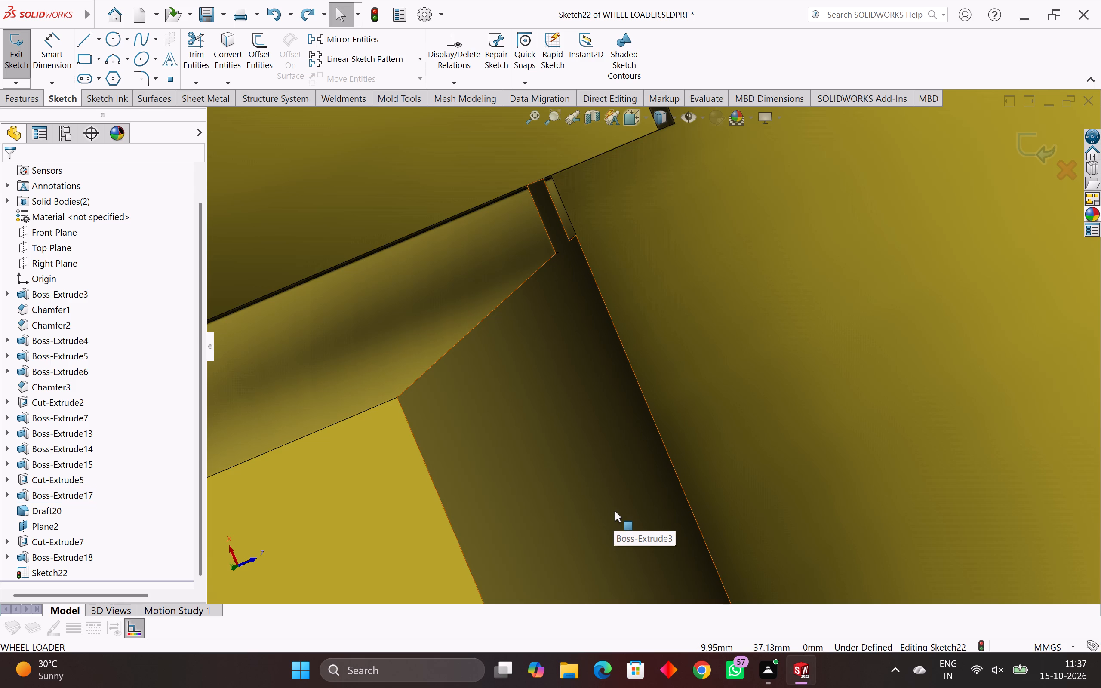
key("Escape")
left_click(552, 225)
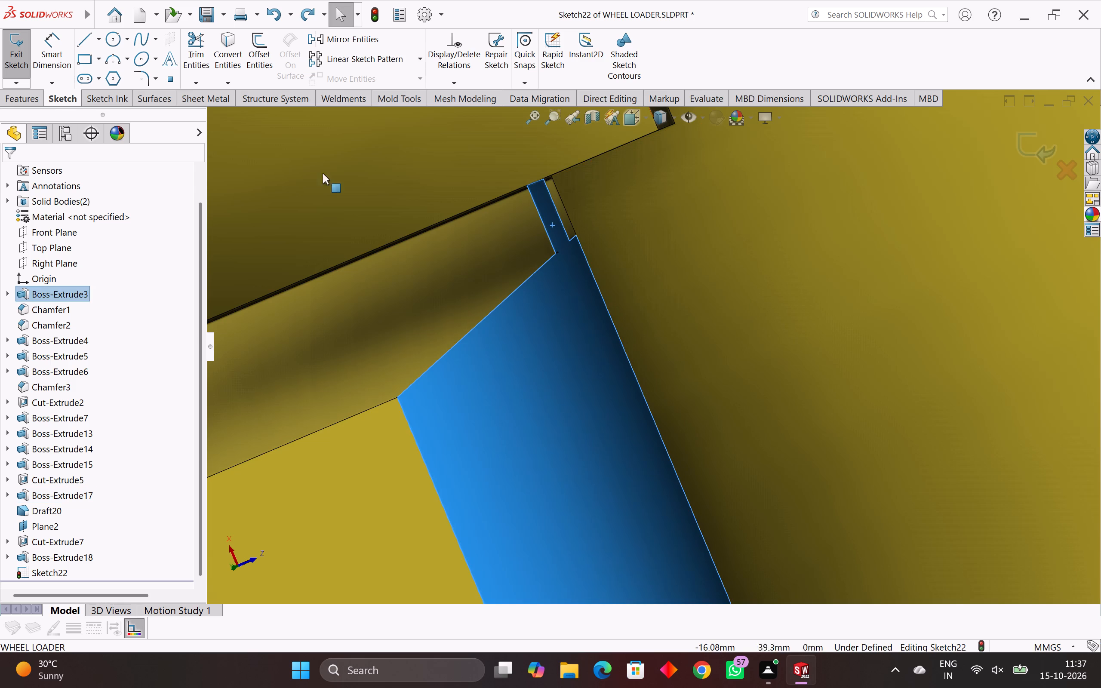
left_click(23, 66)
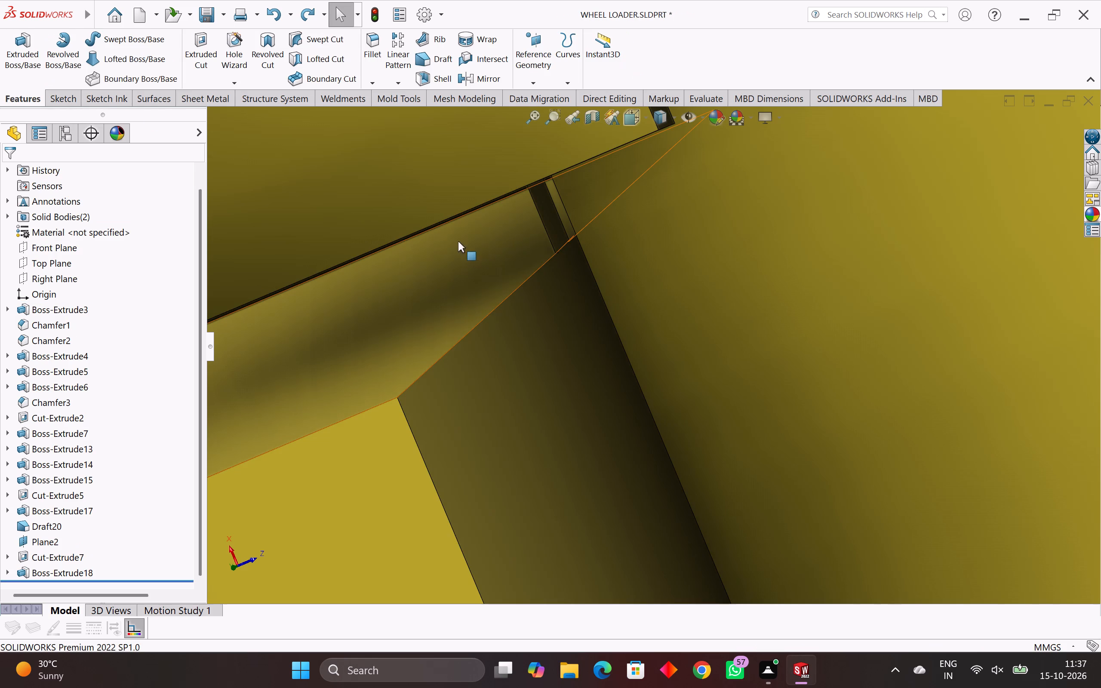
Start a sketch on the body's end face with the narrow tab and convert that face's outline into sketch lines.
left_click(551, 218)
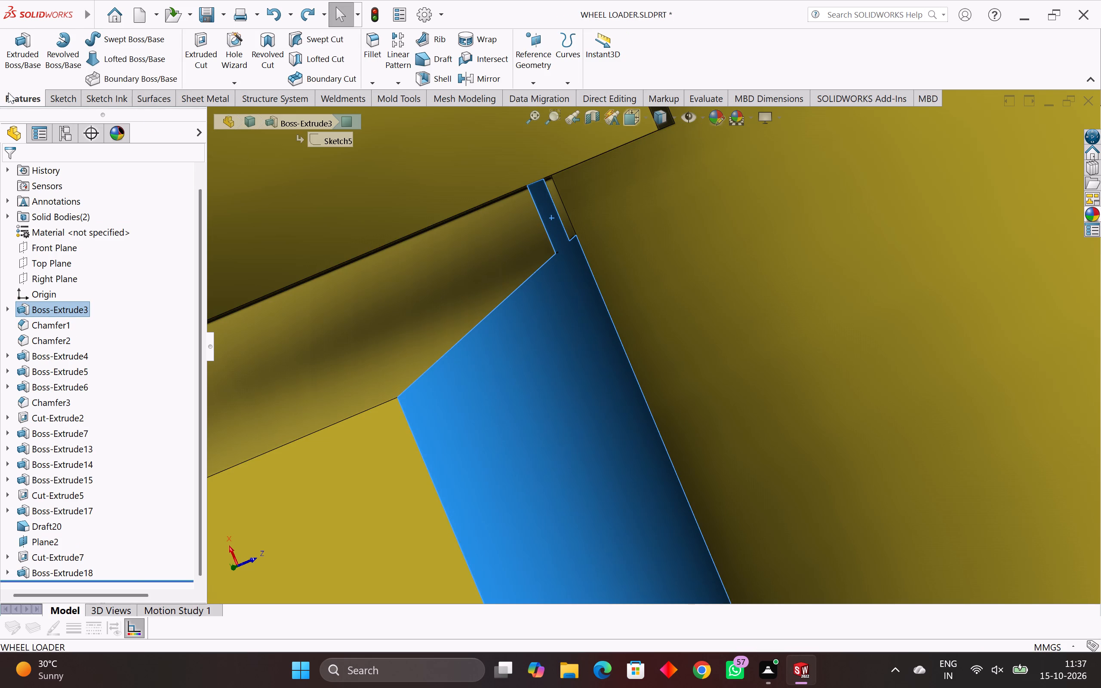
left_click(63, 100)
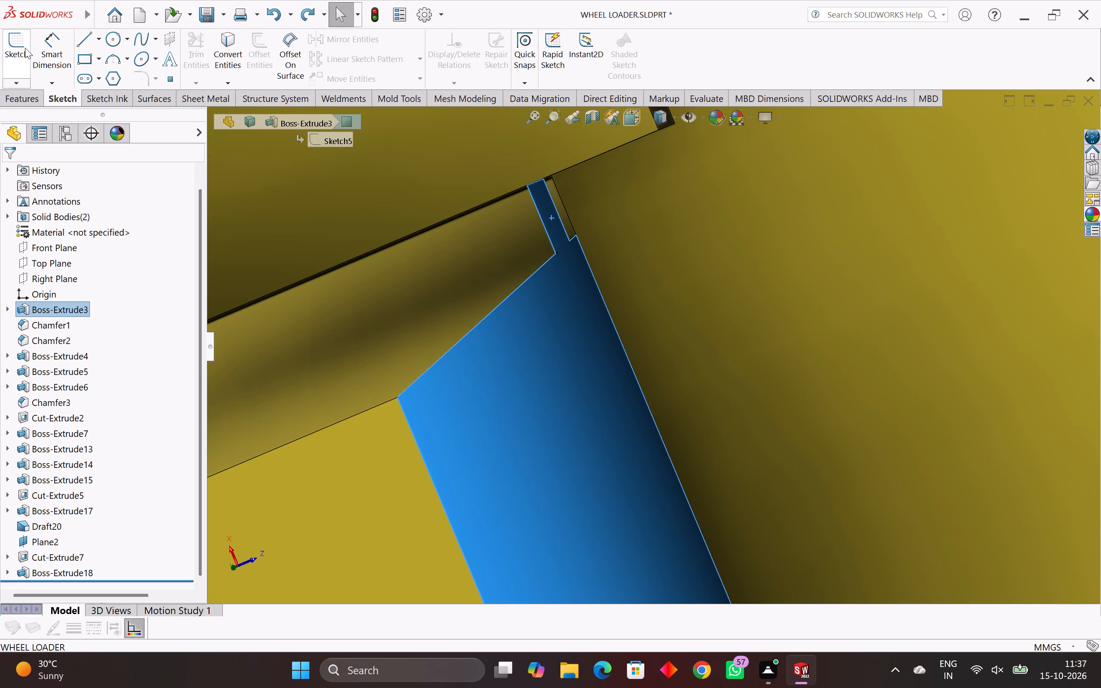
left_click(18, 48)
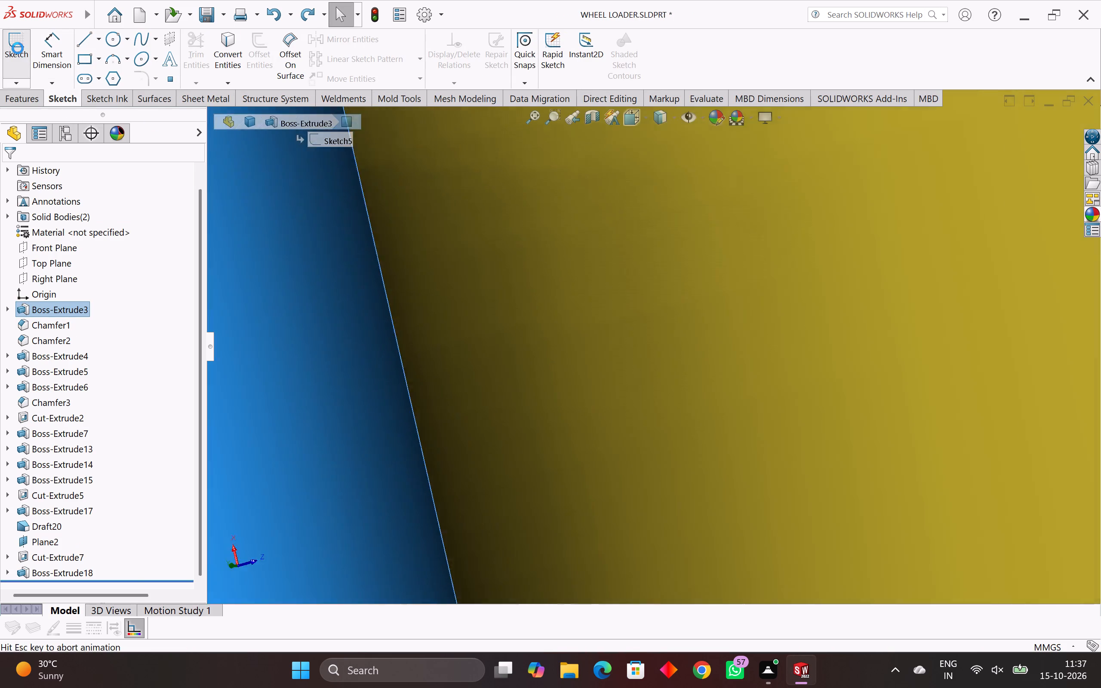
scroll(646, 291, "up", 8)
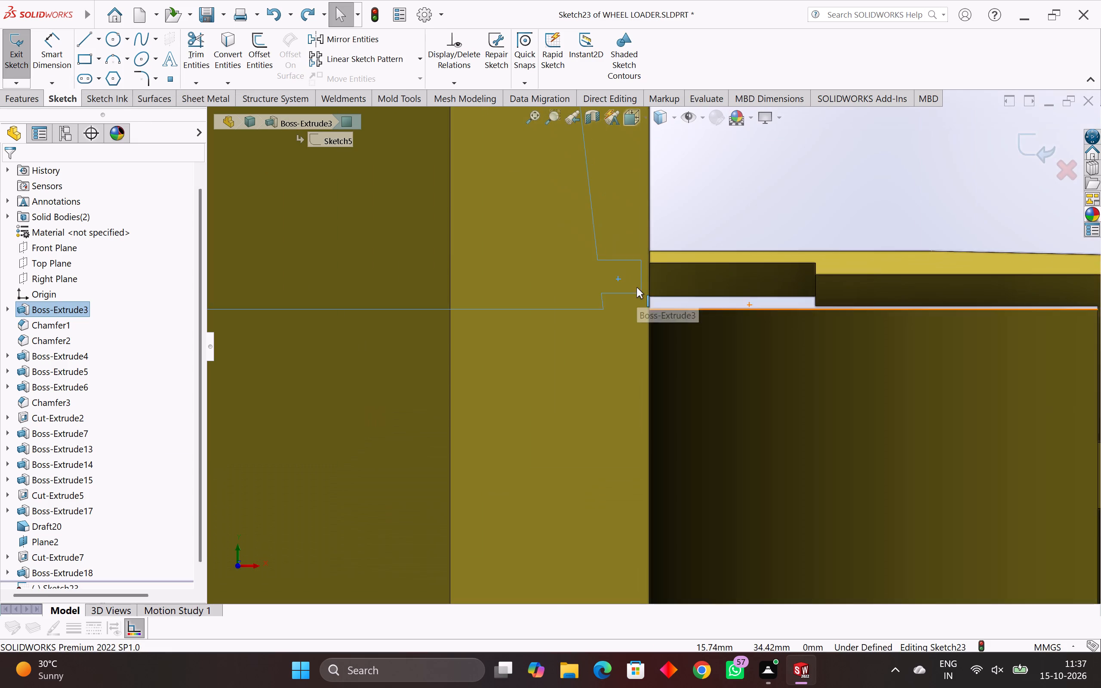
scroll(636, 286, "up", 2)
middle_click_drag(636, 286, 620, 353)
scroll(620, 354, "down", 7)
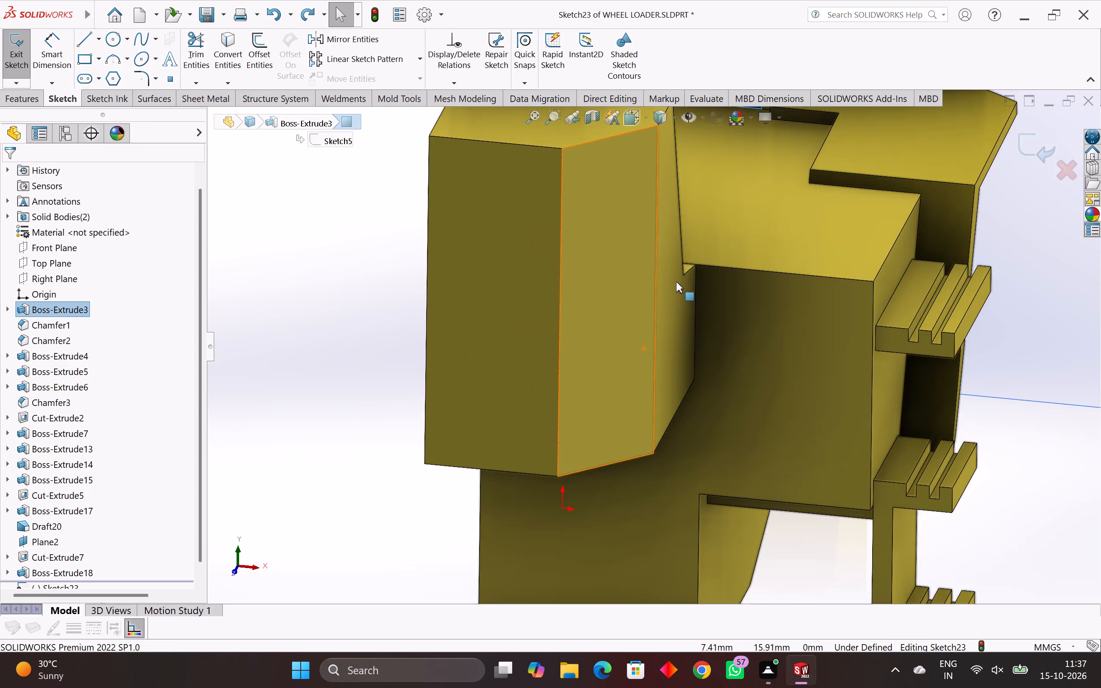
scroll(689, 224, "down", 4)
scroll(701, 210, "up", 4)
scroll(696, 263, "up", 9)
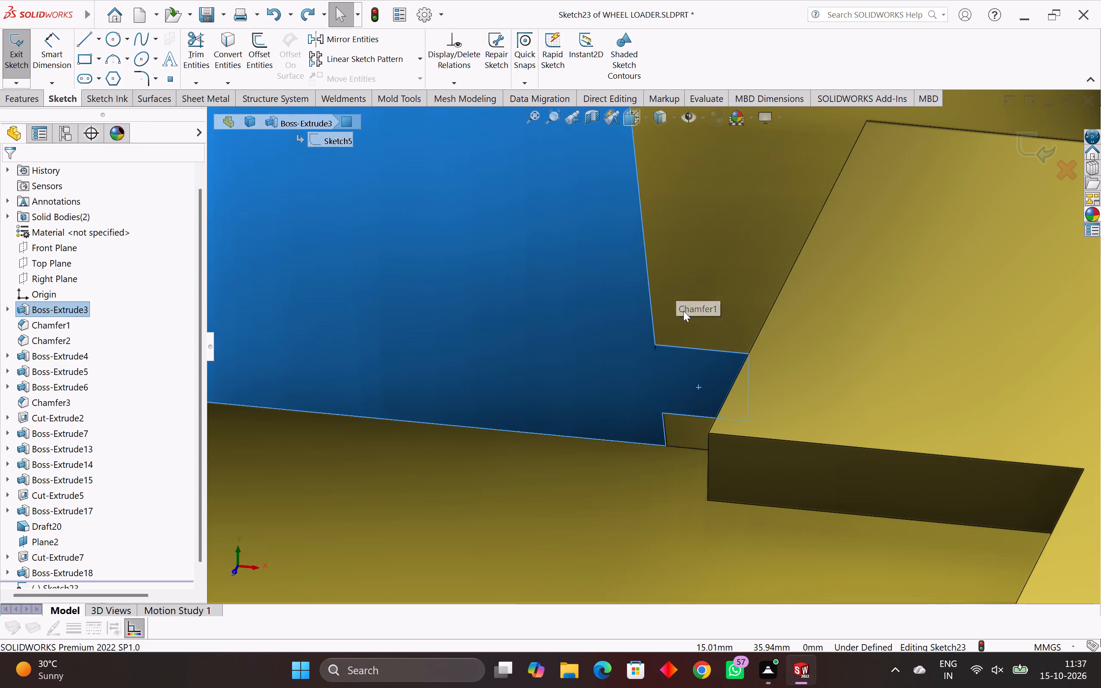
left_click(721, 276)
left_click(684, 369)
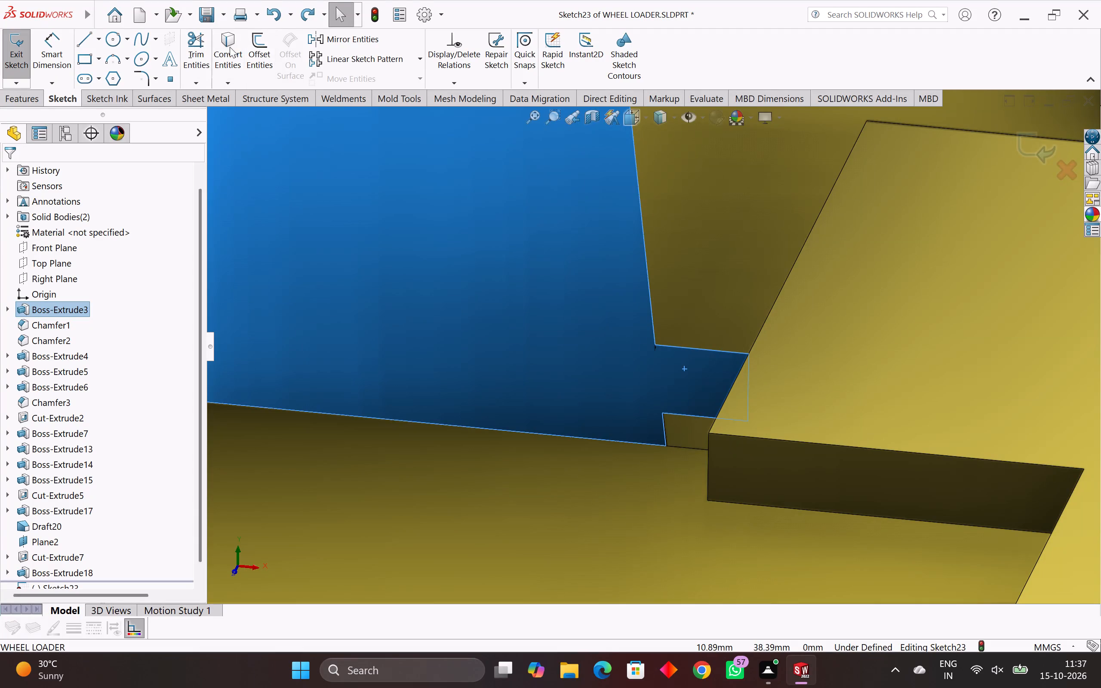
left_click(219, 37)
Sketch a line about 1.01 mm long between the tab's two inner corners, closing it off from the large face outline.
scroll(571, 312, "down", 4)
scroll(665, 351, "up", 4)
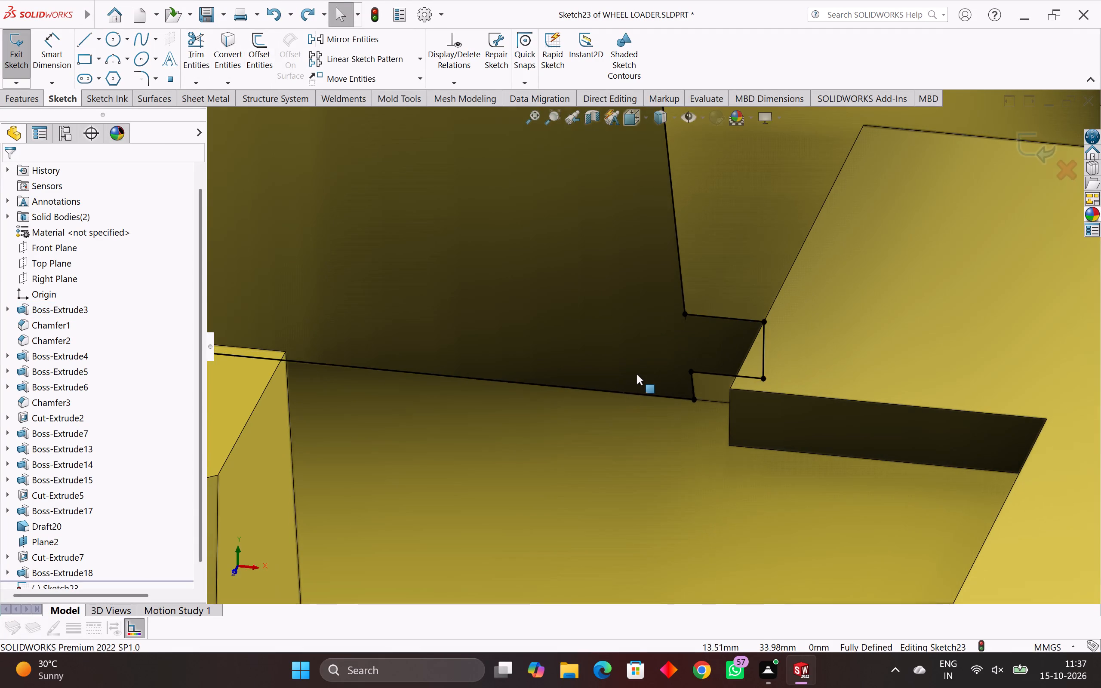
scroll(643, 371, "up", 4)
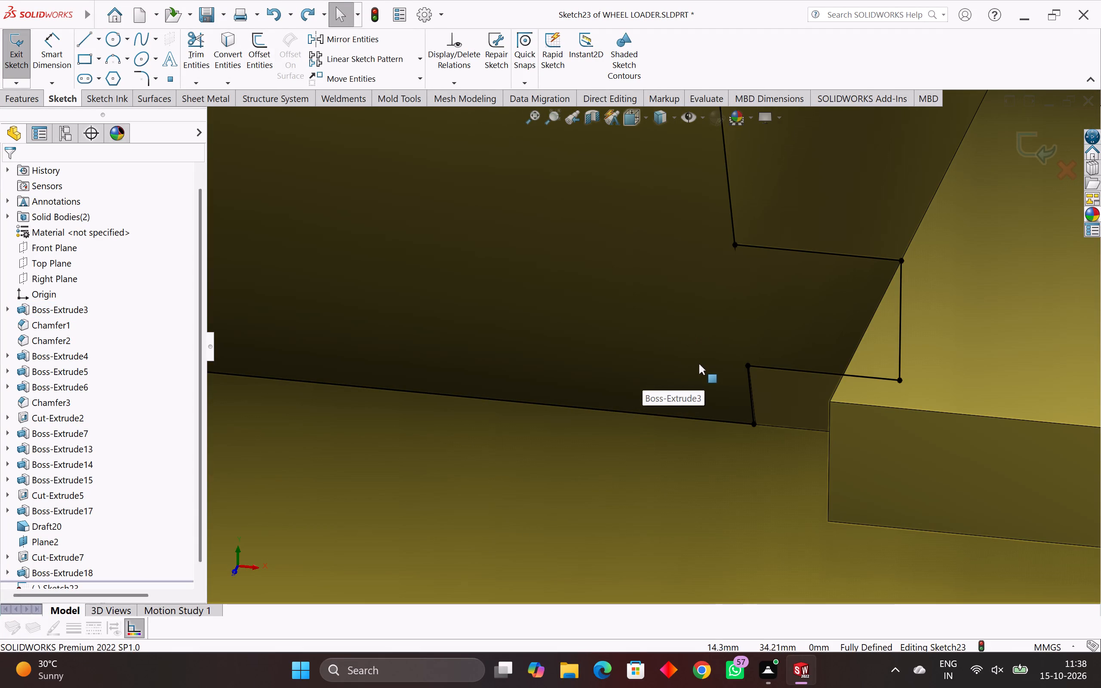
left_click(94, 46)
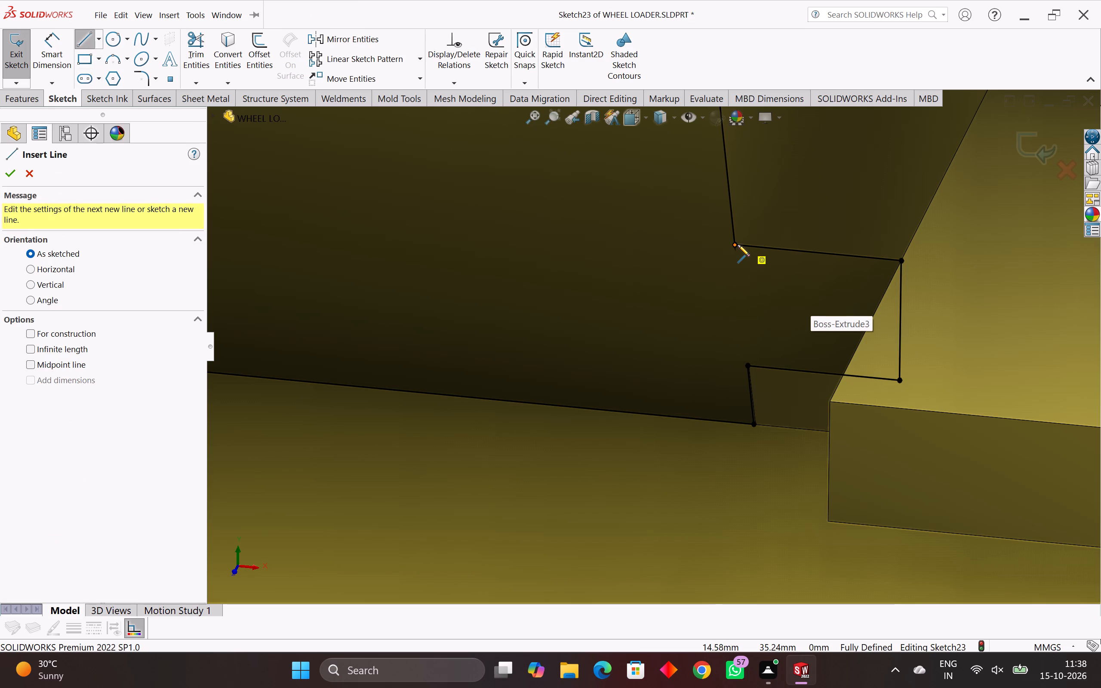
left_click(735, 244)
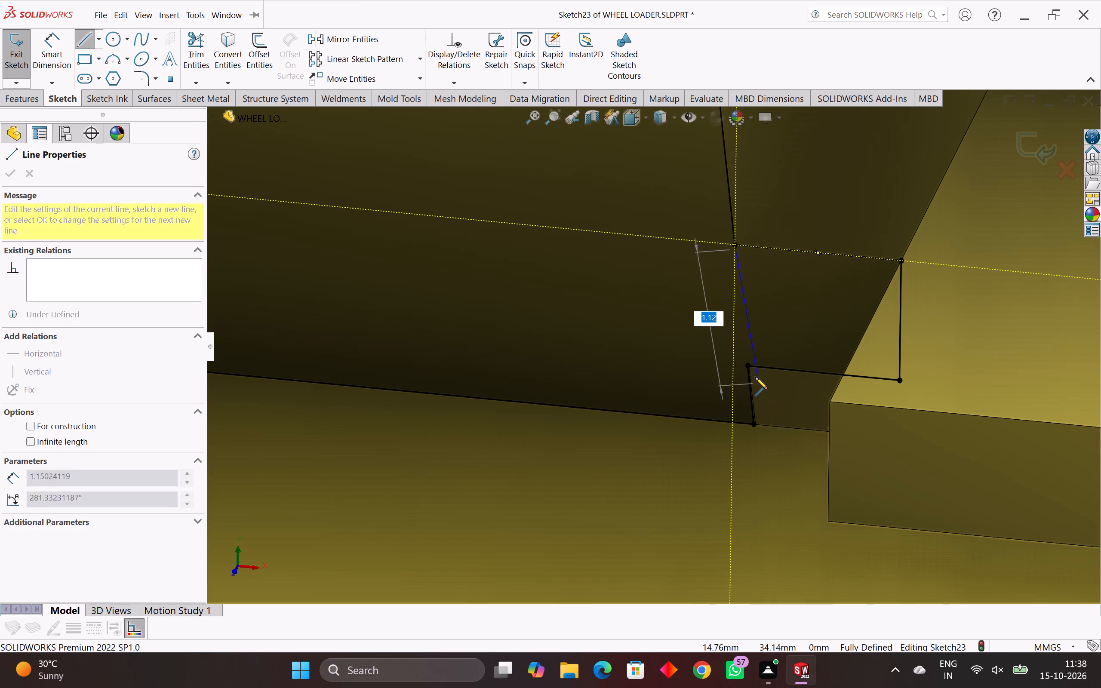
left_click(747, 366)
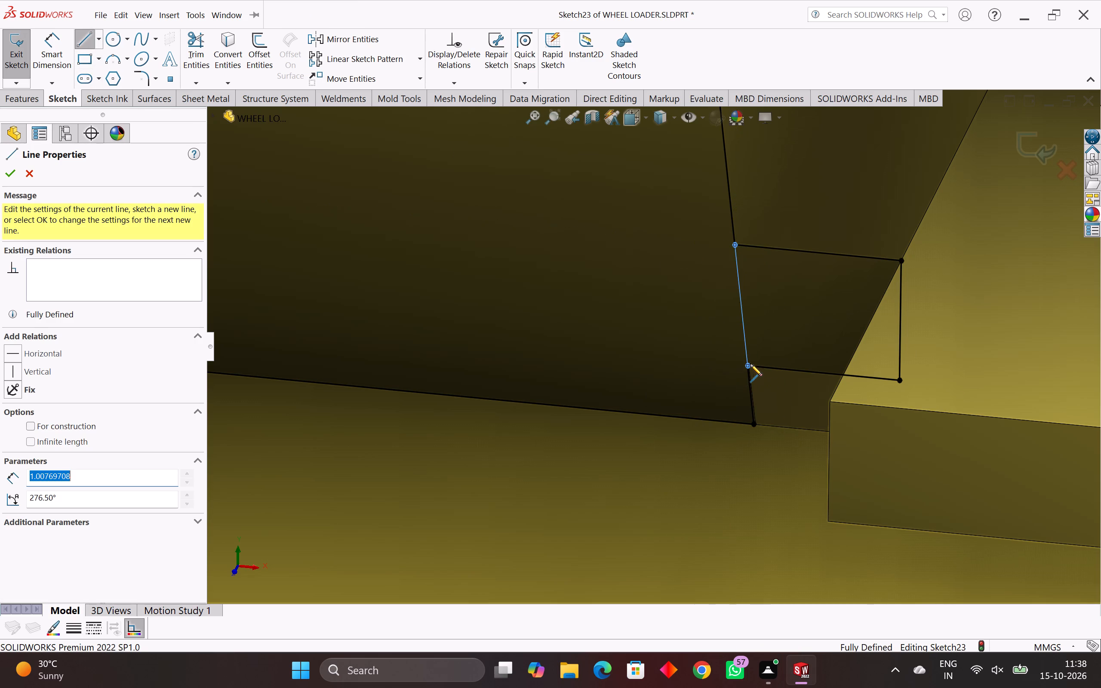
scroll(785, 356, "up", 6)
scroll(722, 356, "down", 2)
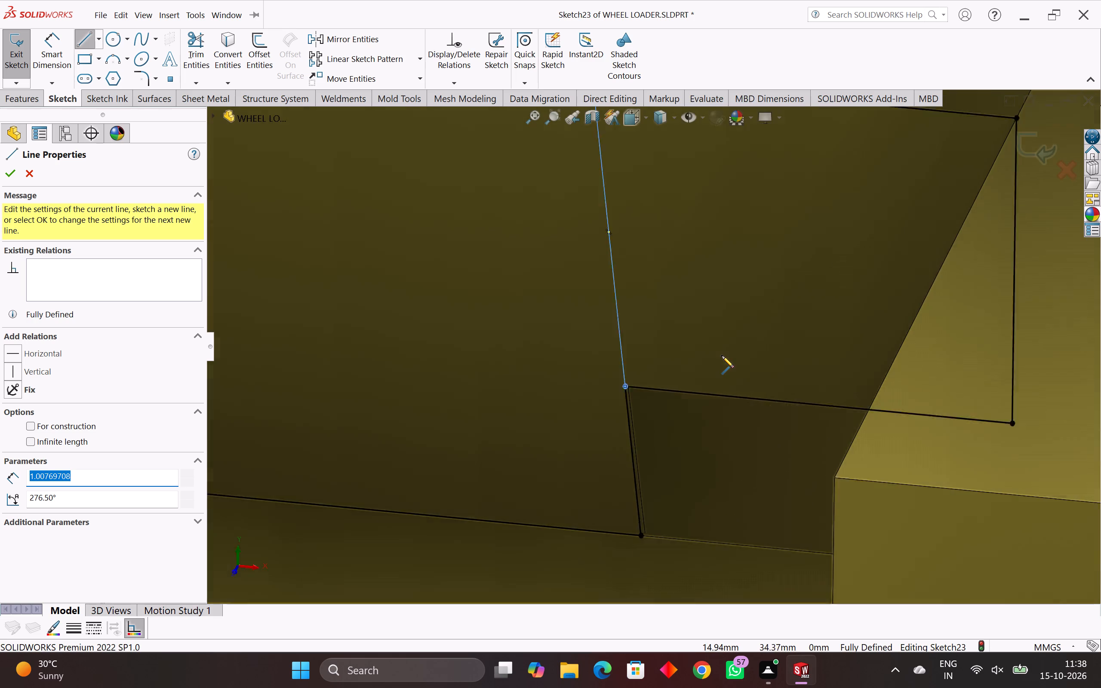
scroll(722, 356, "down", 2)
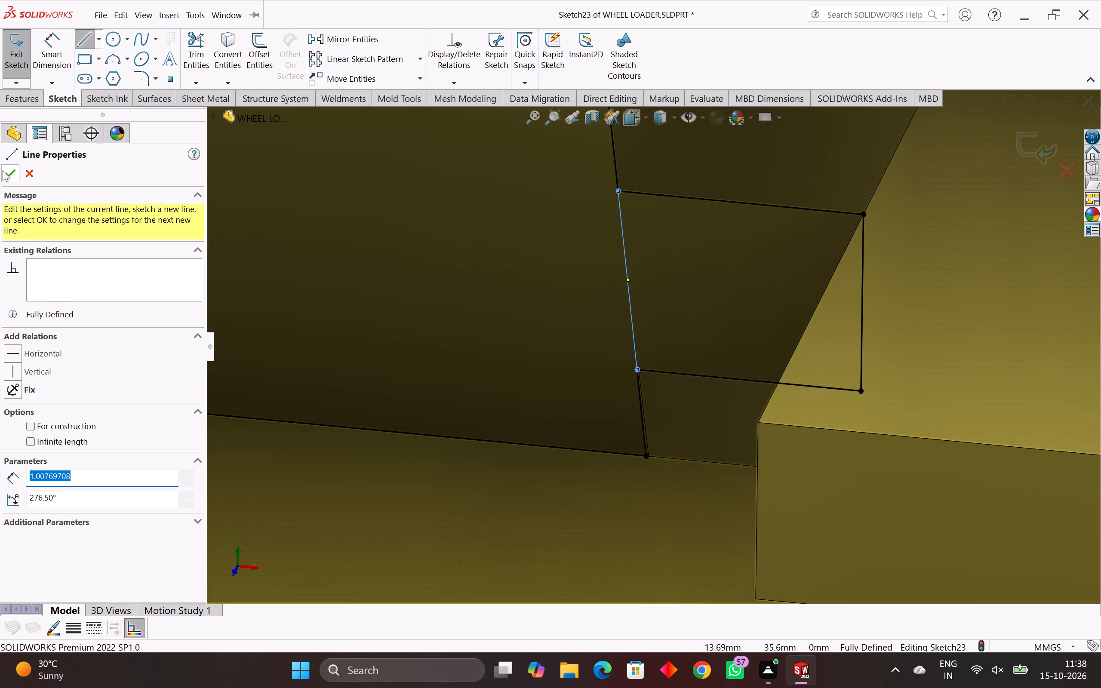
left_click(2, 170)
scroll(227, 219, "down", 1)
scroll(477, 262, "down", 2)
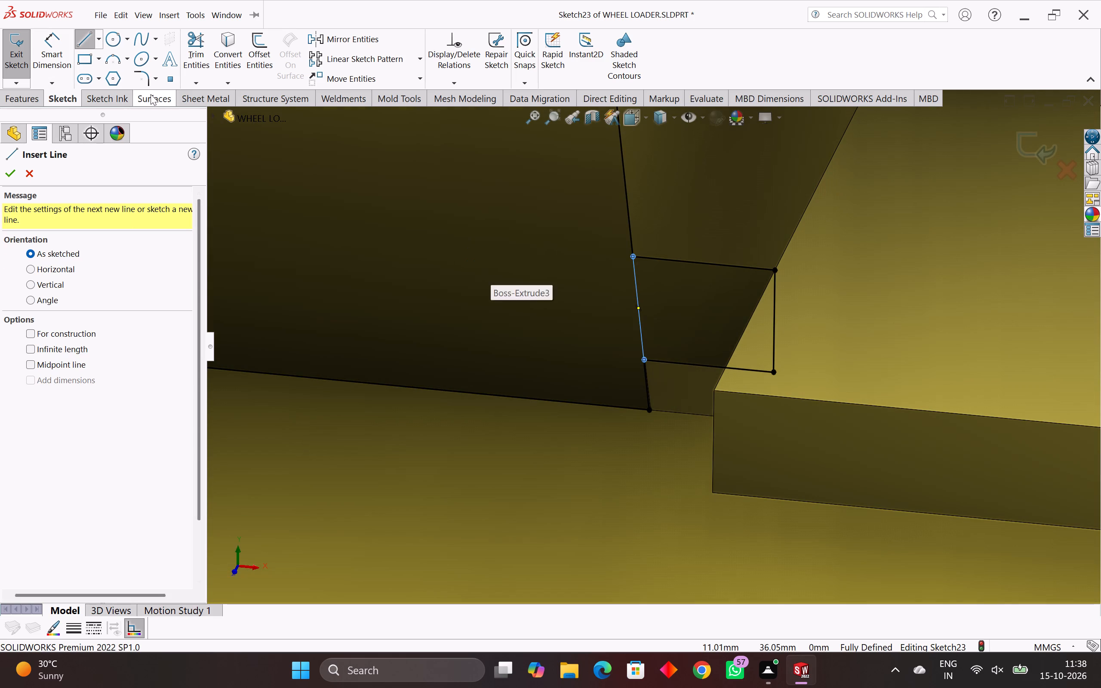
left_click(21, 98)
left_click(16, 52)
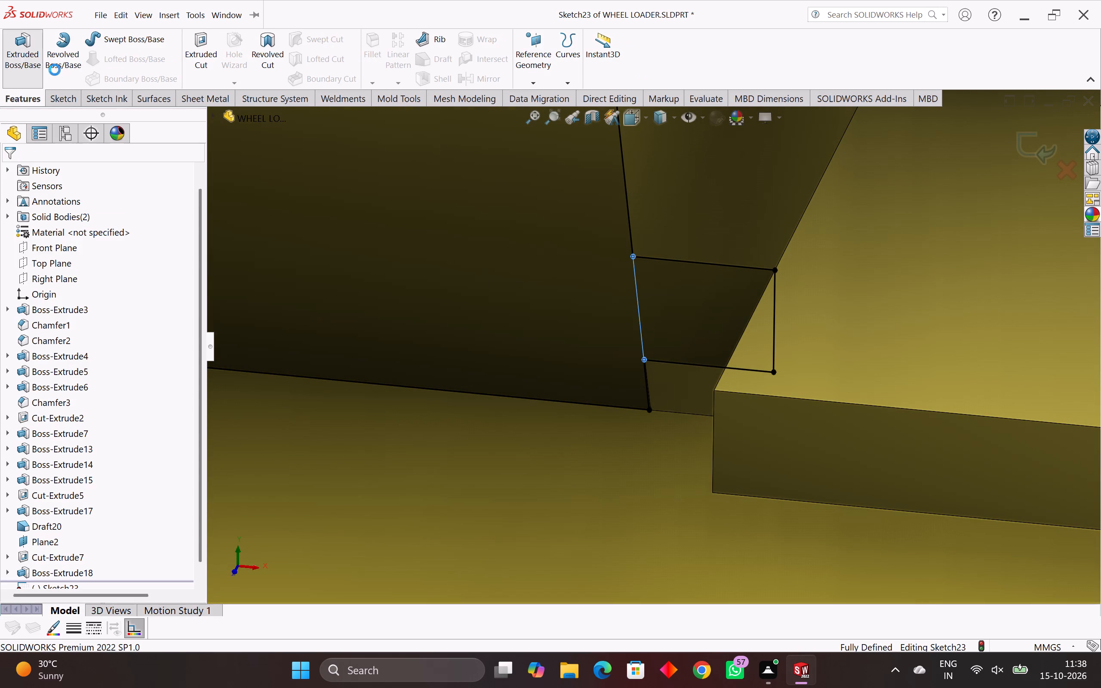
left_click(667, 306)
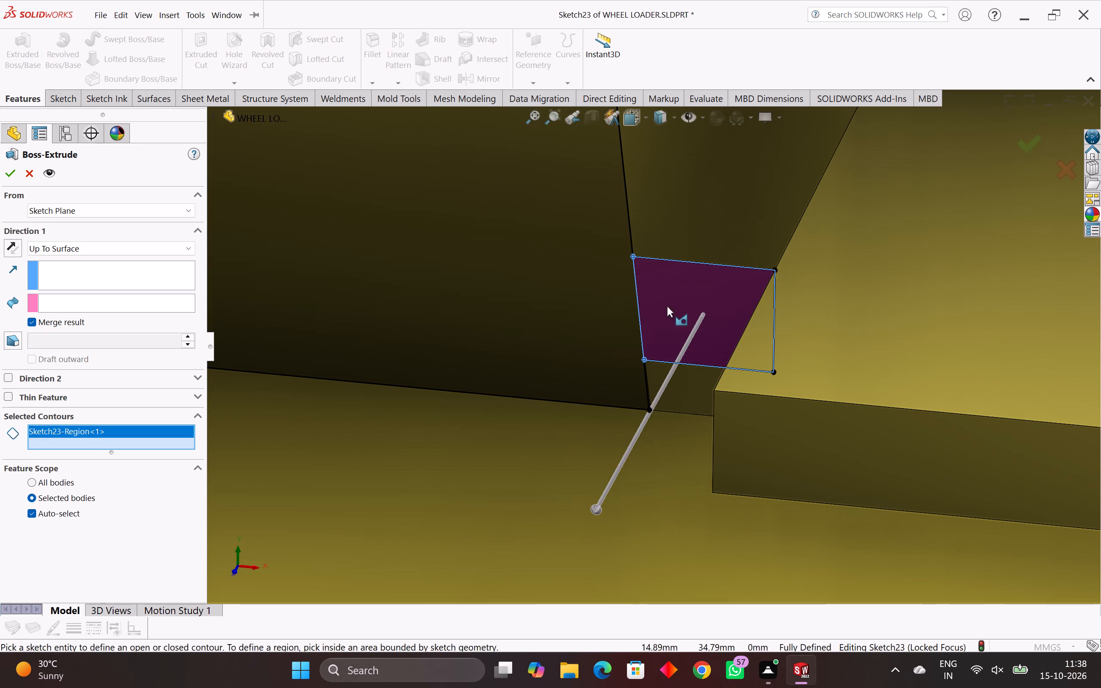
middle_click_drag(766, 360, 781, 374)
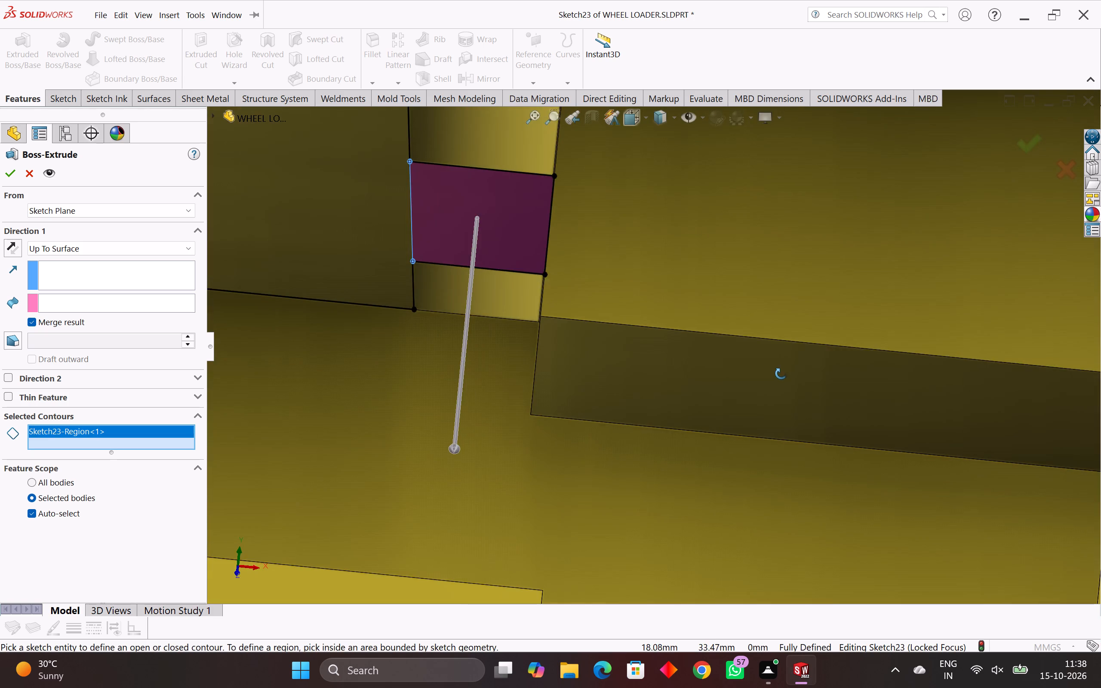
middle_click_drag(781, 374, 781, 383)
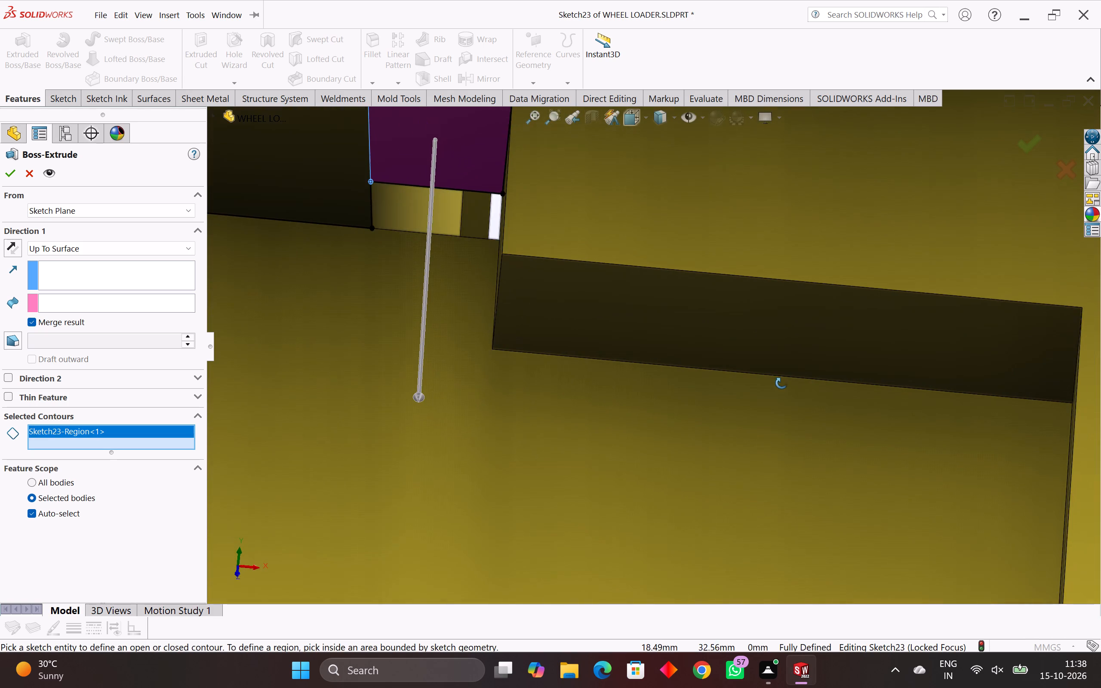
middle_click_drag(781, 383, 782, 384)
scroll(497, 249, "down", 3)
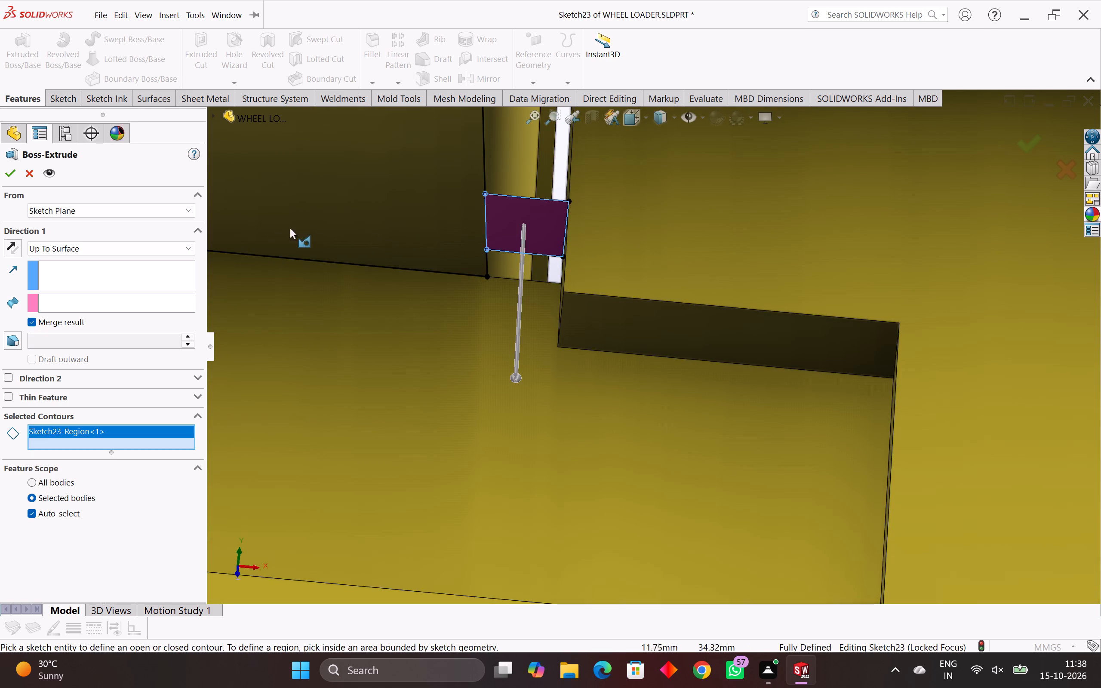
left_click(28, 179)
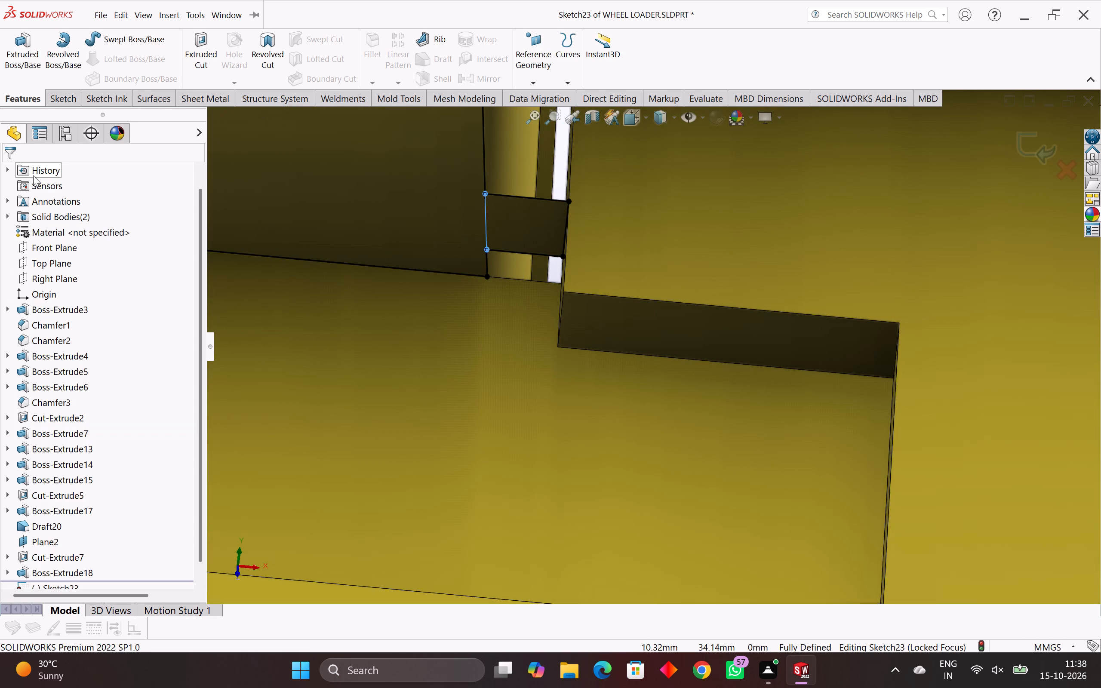
Start an extruded cut from the sketch, limited to the closed tab region beside the large face outline.
left_click(195, 49)
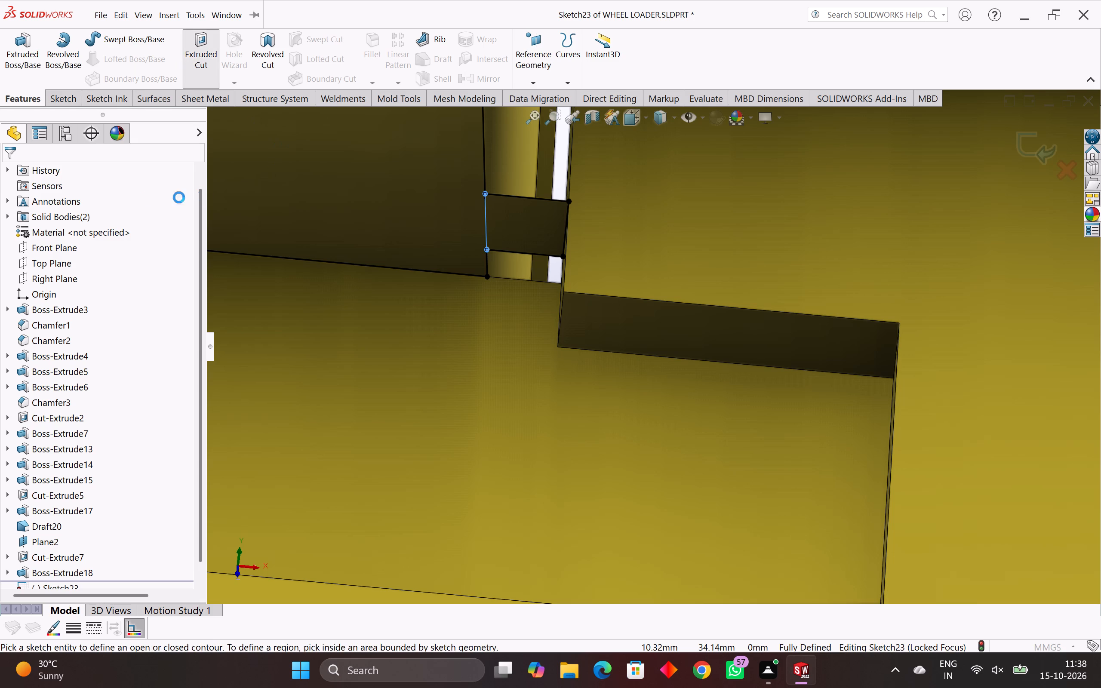
left_click(515, 231)
Examine the tab region and the surrounding body and platform faces from several angles to judge how far the cut must reach.
middle_click_drag(520, 260, 502, 321)
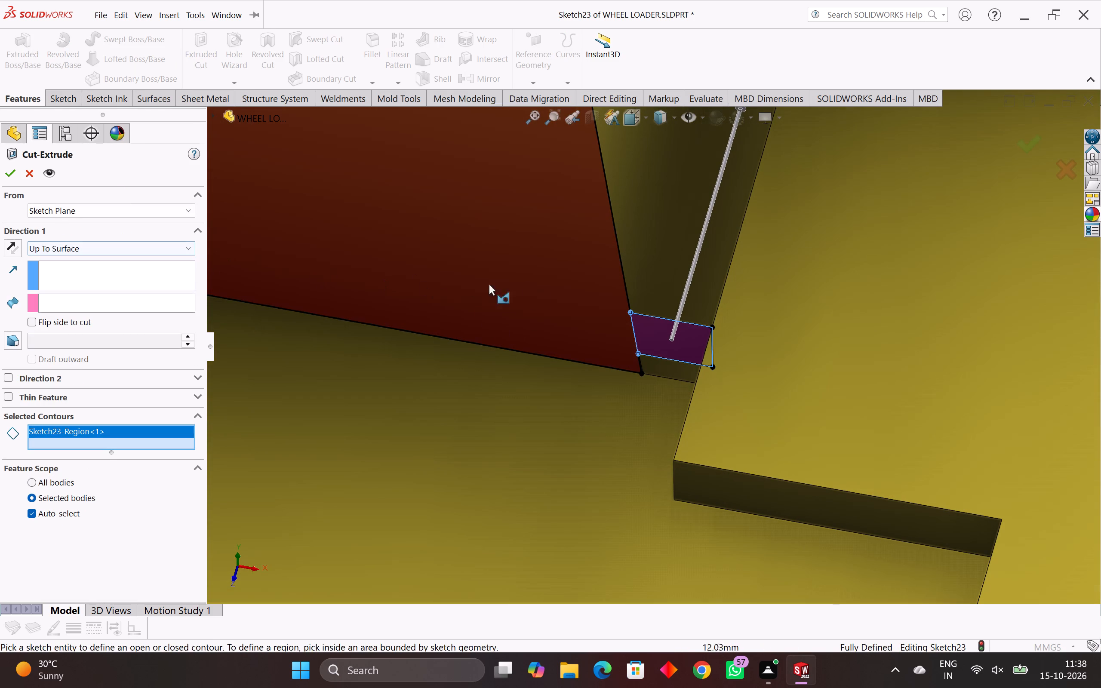
scroll(562, 300, "down", 3)
scroll(655, 317, "down", 3)
middle_click_drag(655, 318, 606, 385)
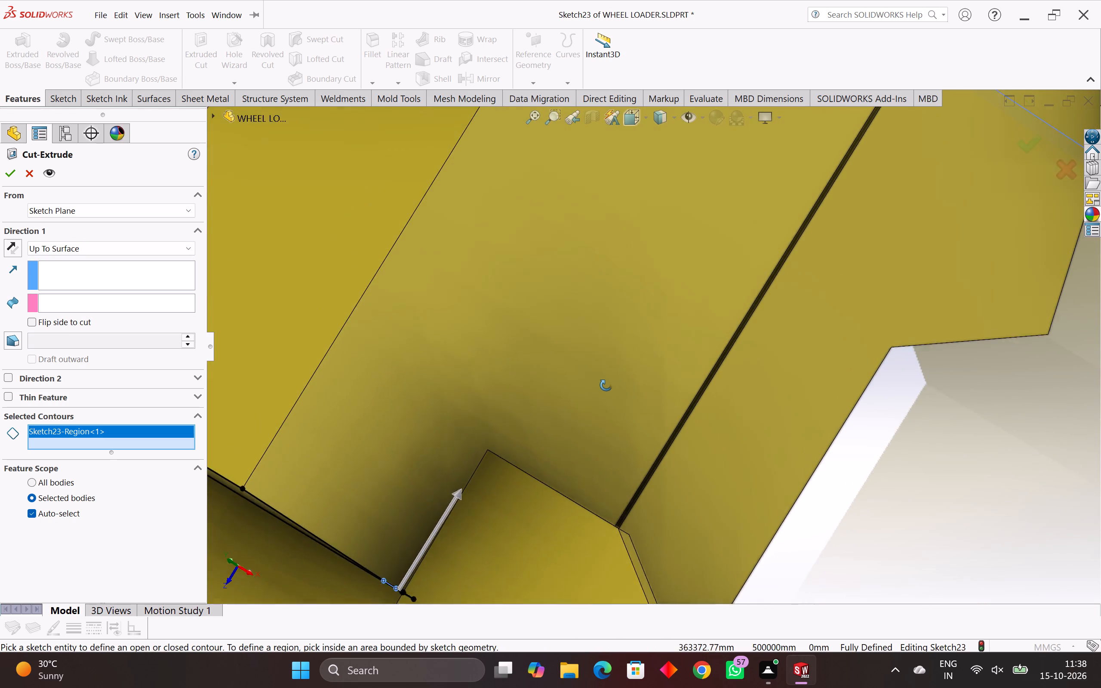
middle_click_drag(606, 385, 648, 373)
scroll(754, 530, "up", 2)
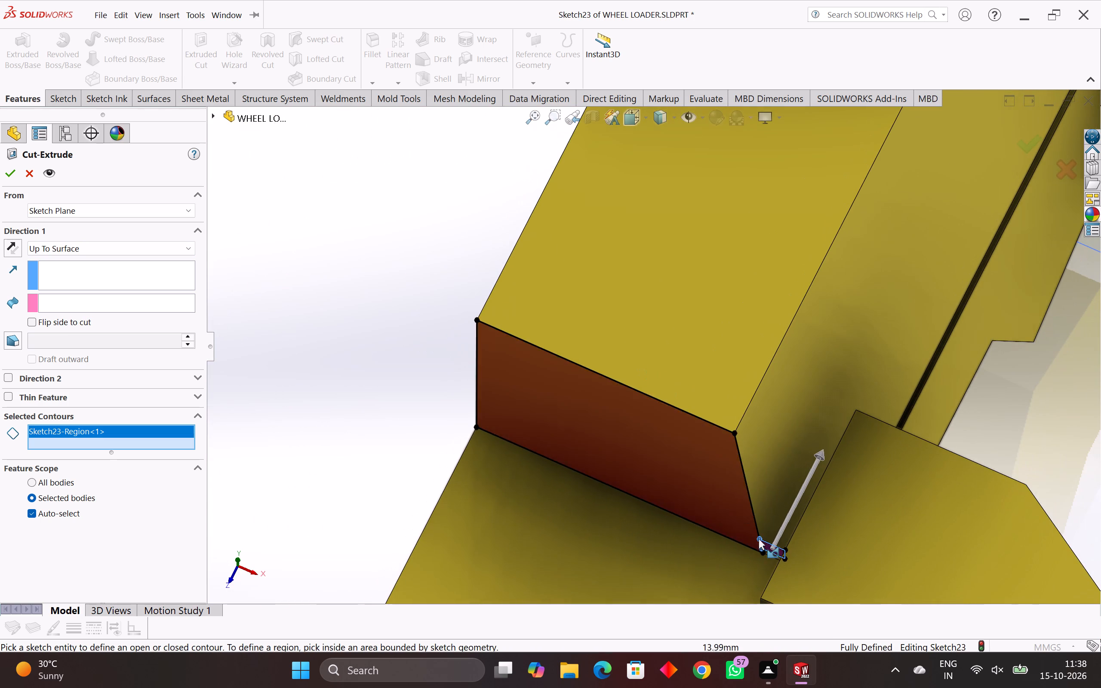
scroll(759, 538, "up", 3)
scroll(761, 499, "up", 4)
scroll(731, 430, "up", 5)
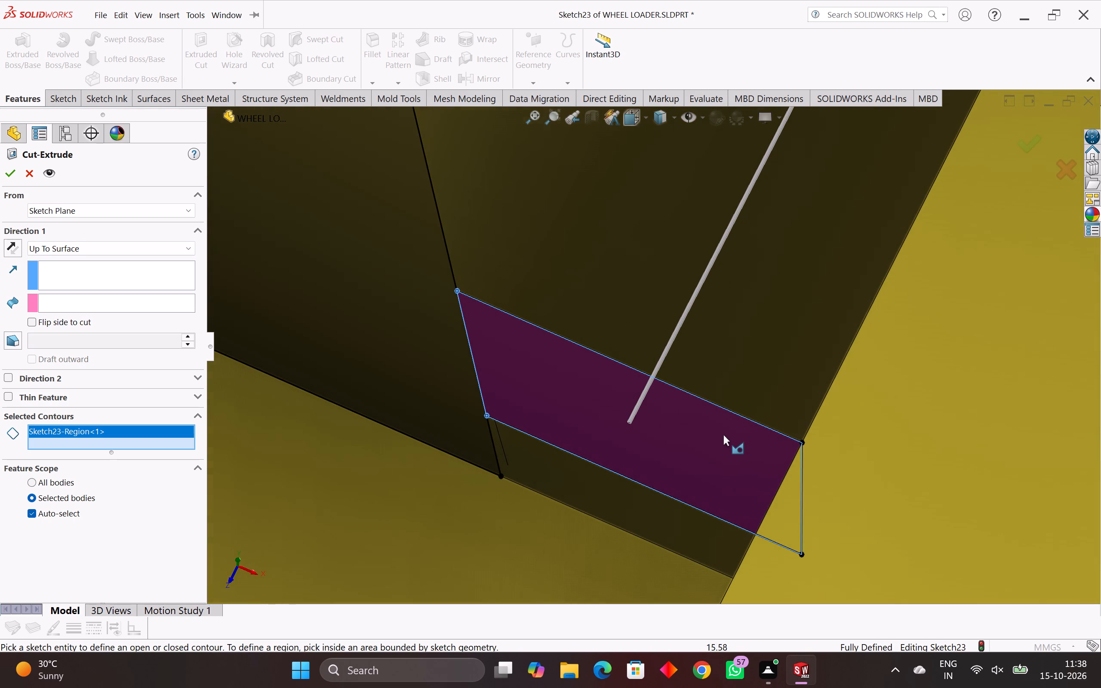
scroll(723, 435, "down", 2)
middle_click_drag(722, 437, 662, 438)
scroll(658, 430, "down", 18)
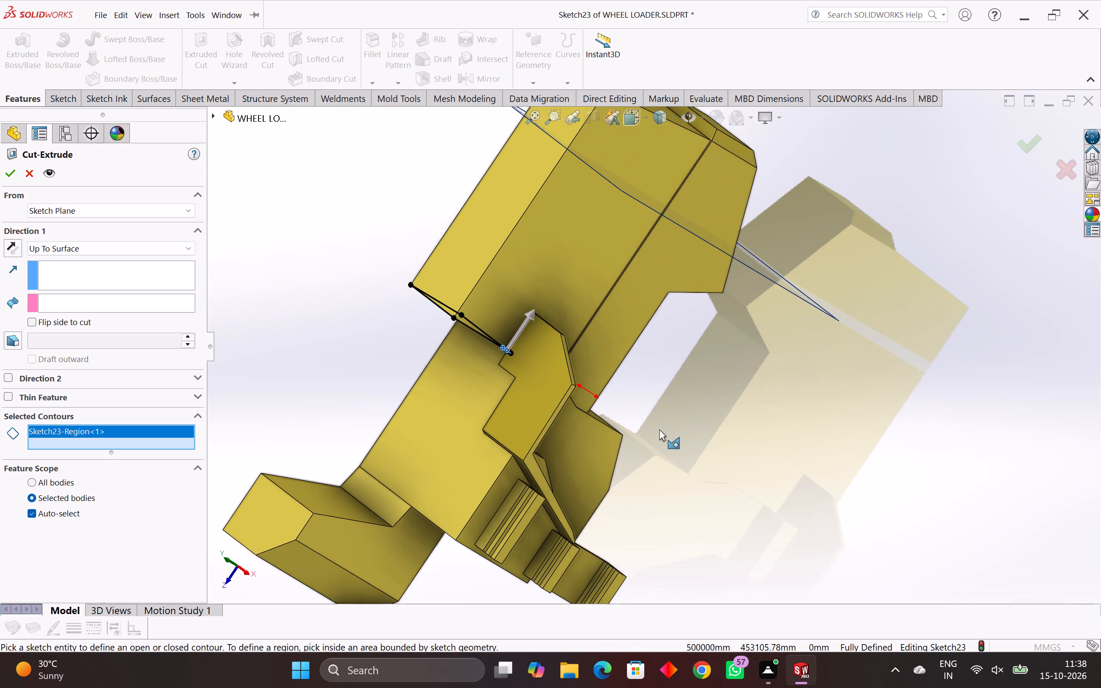
middle_click_drag(646, 413, 625, 507)
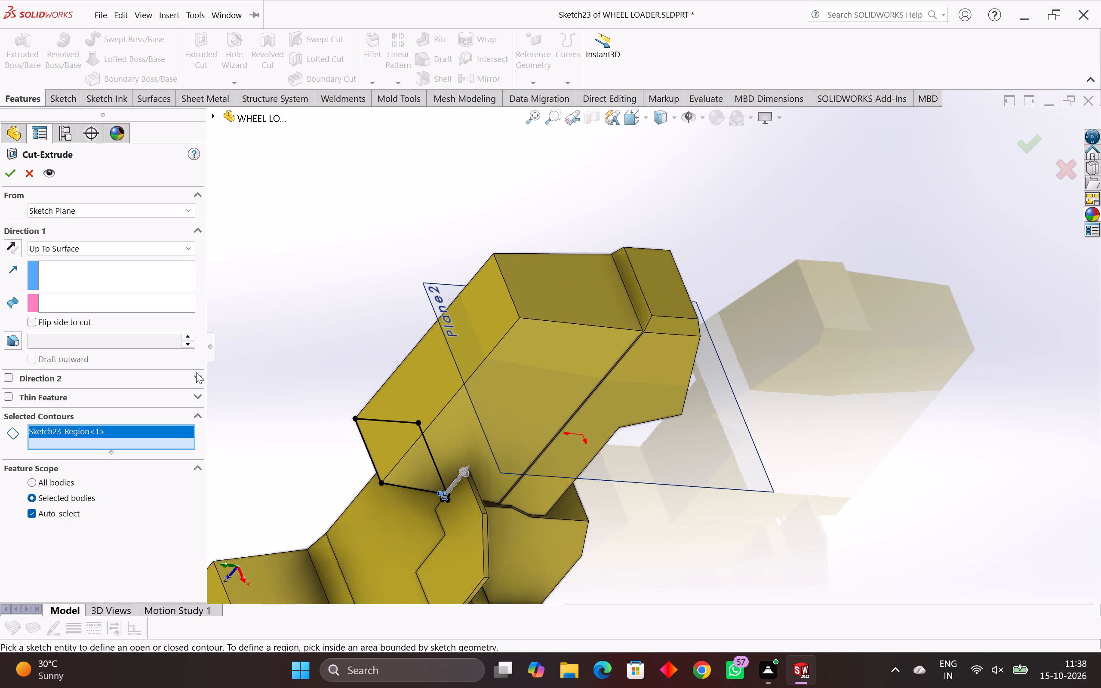
middle_click_drag(508, 521, 489, 544)
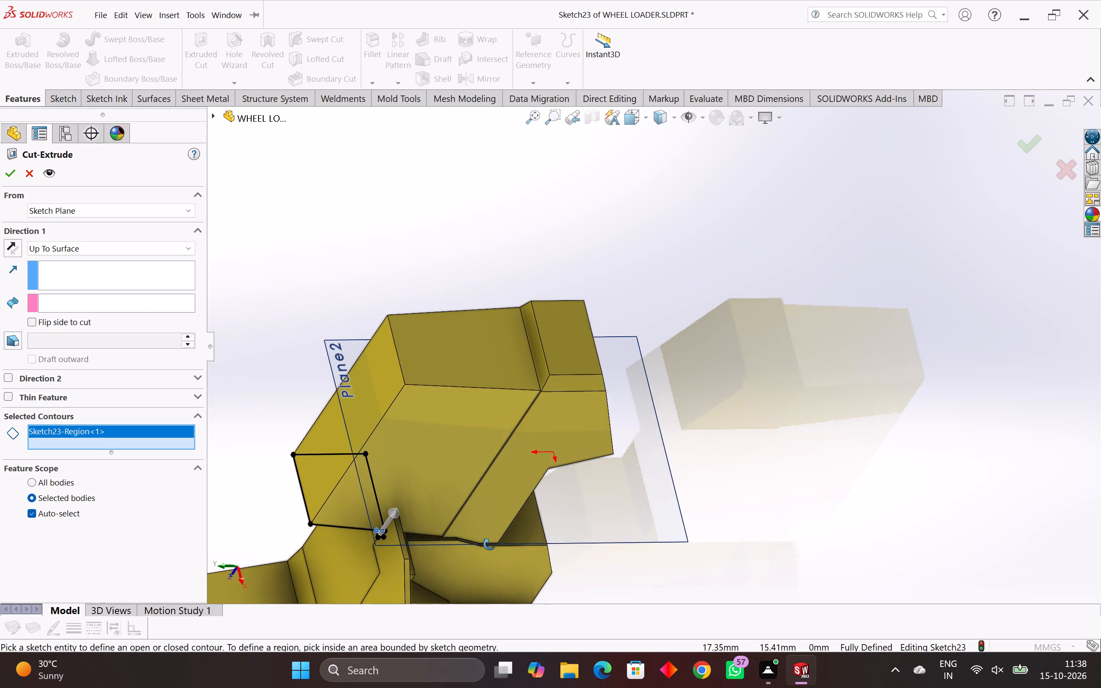
middle_click_drag(489, 544, 486, 547)
scroll(403, 542, "up", 10)
scroll(541, 335, "up", 1)
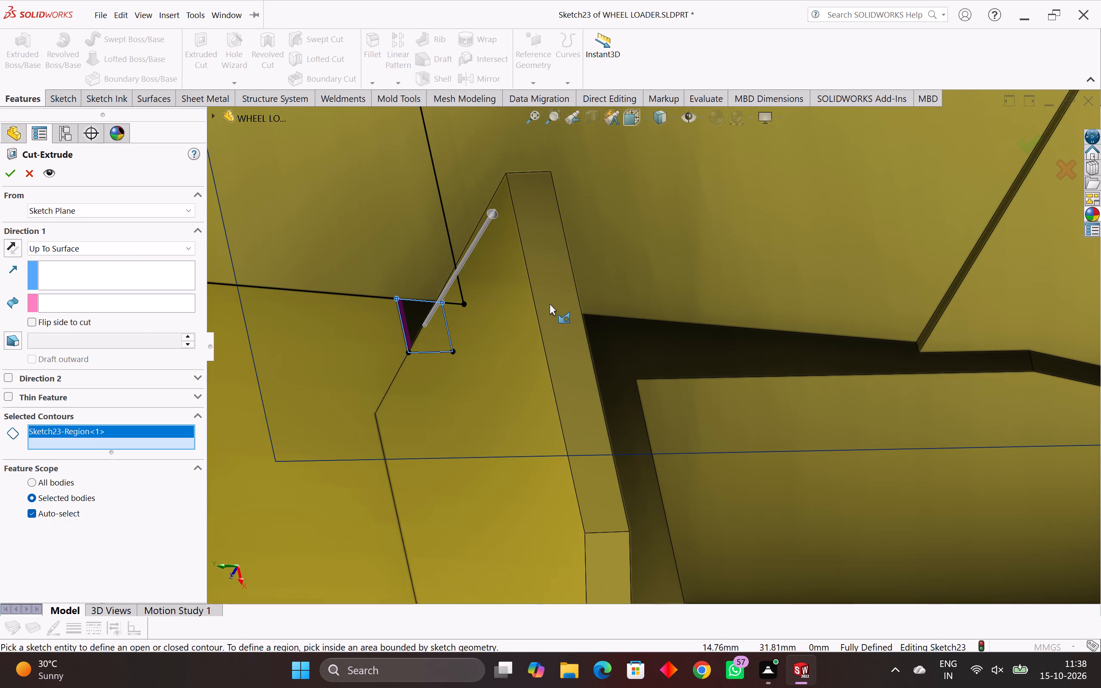
left_click(550, 304)
middle_click_drag(553, 345, 575, 400)
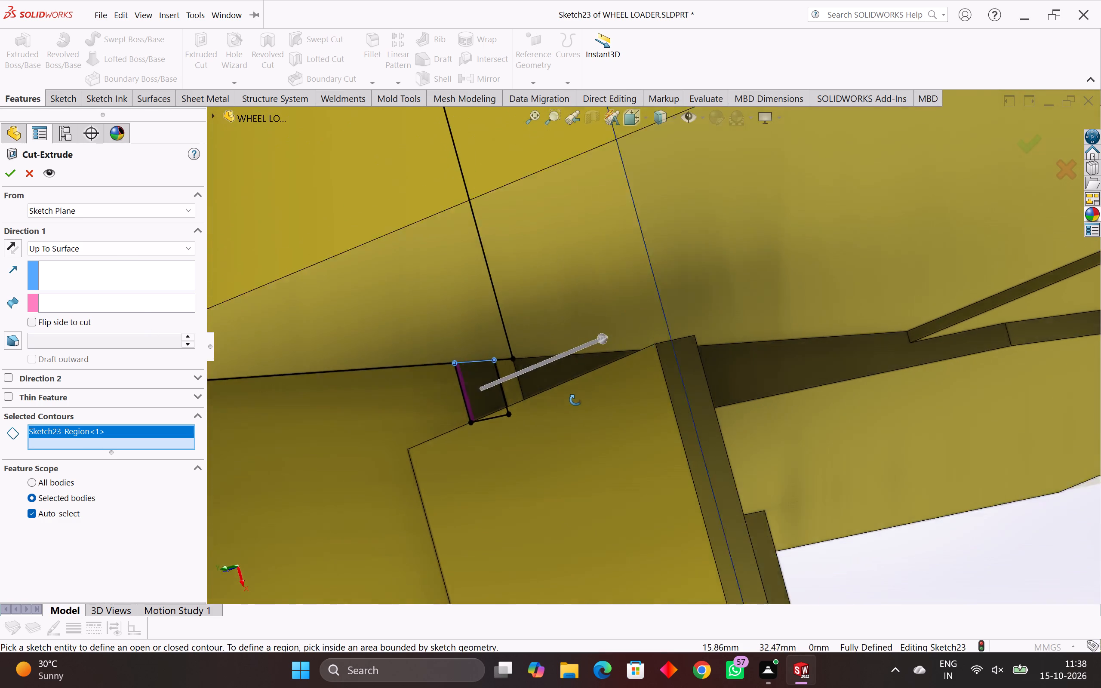
middle_click_drag(575, 400, 587, 410)
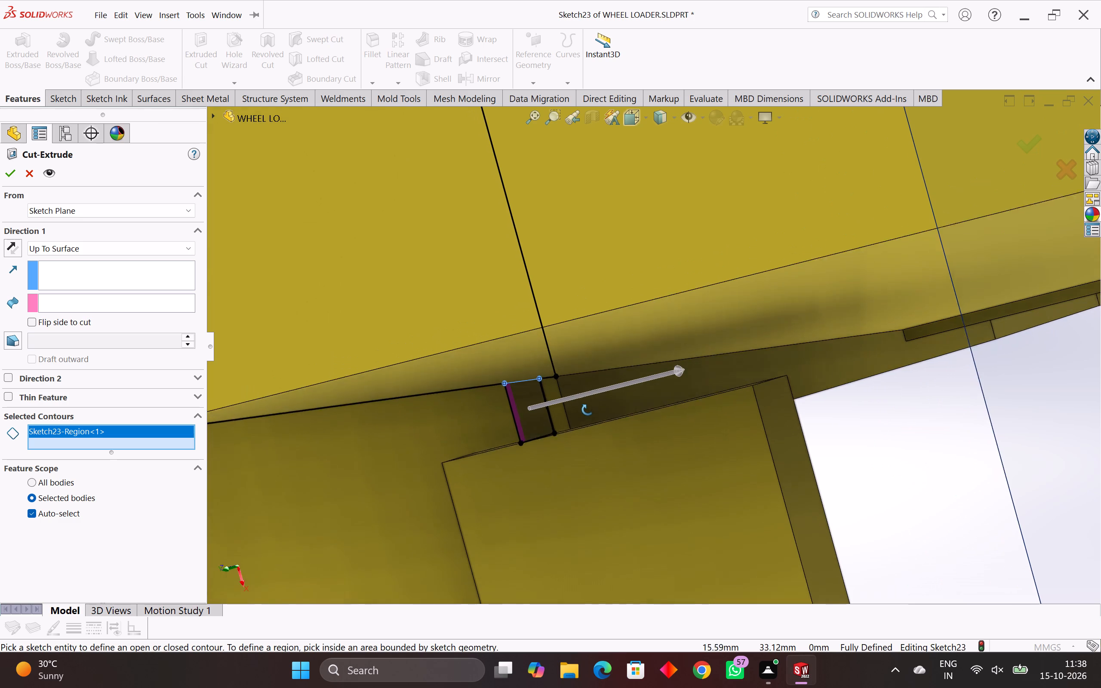
middle_click_drag(587, 410, 620, 404)
scroll(651, 391, "up", 4)
scroll(693, 384, "up", 9)
middle_click_drag(736, 396, 741, 396)
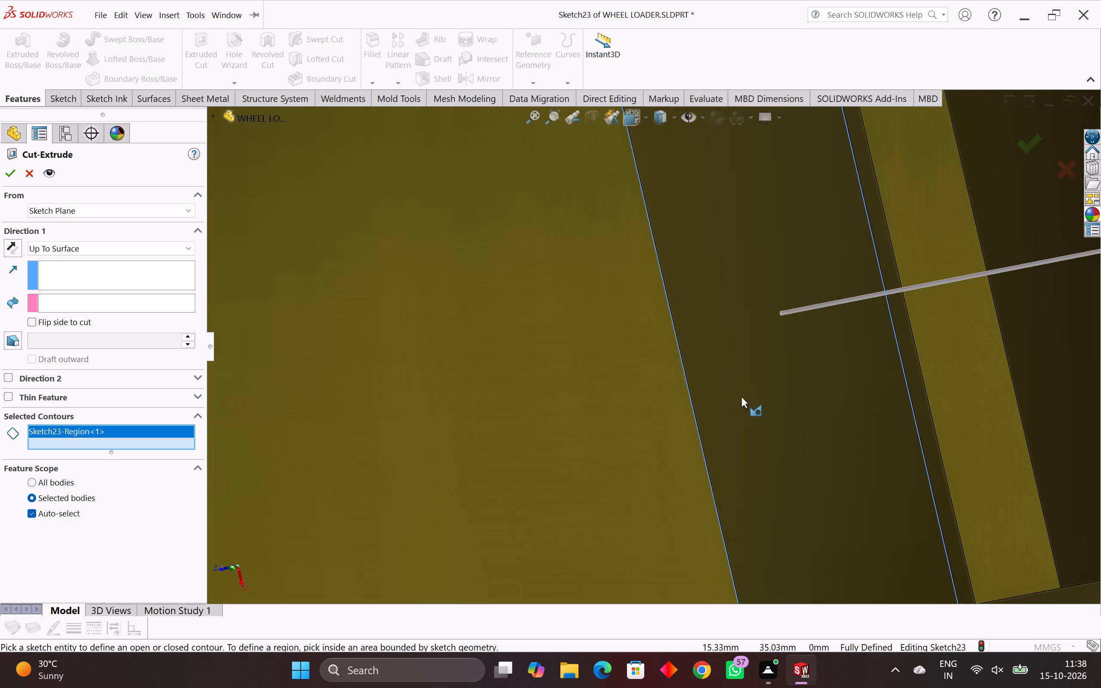
middle_click_drag(741, 396, 763, 402)
scroll(763, 402, "down", 16)
scroll(699, 402, "down", 3)
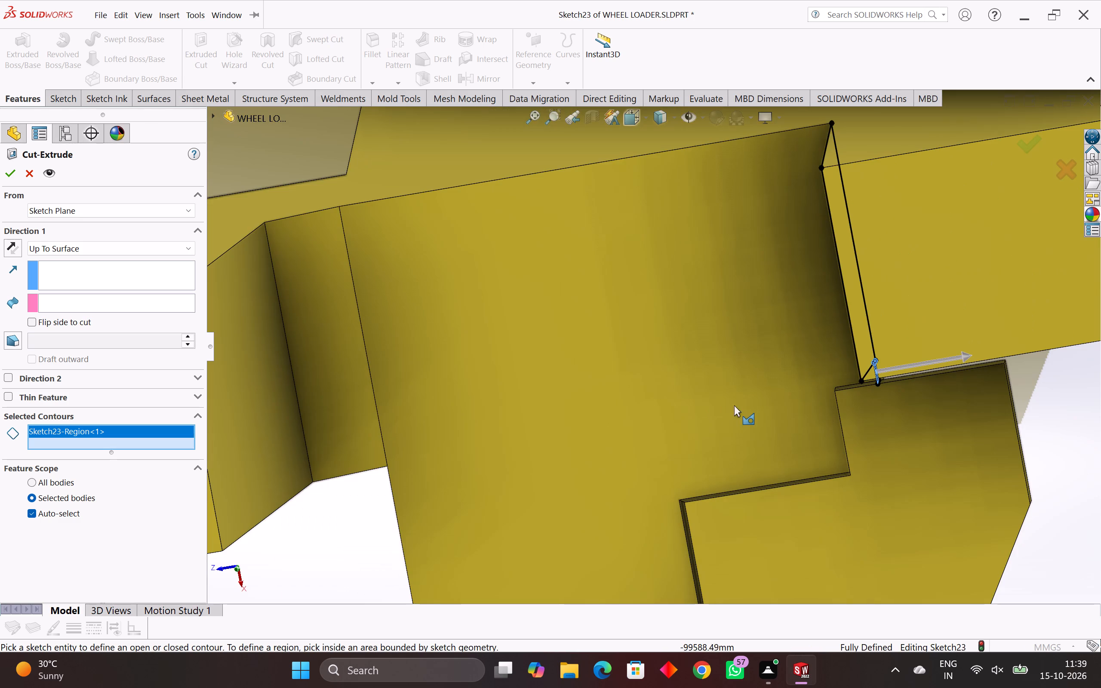
scroll(881, 350, "up", 3)
scroll(832, 401, "up", 5)
middle_click_drag(768, 410, 787, 418)
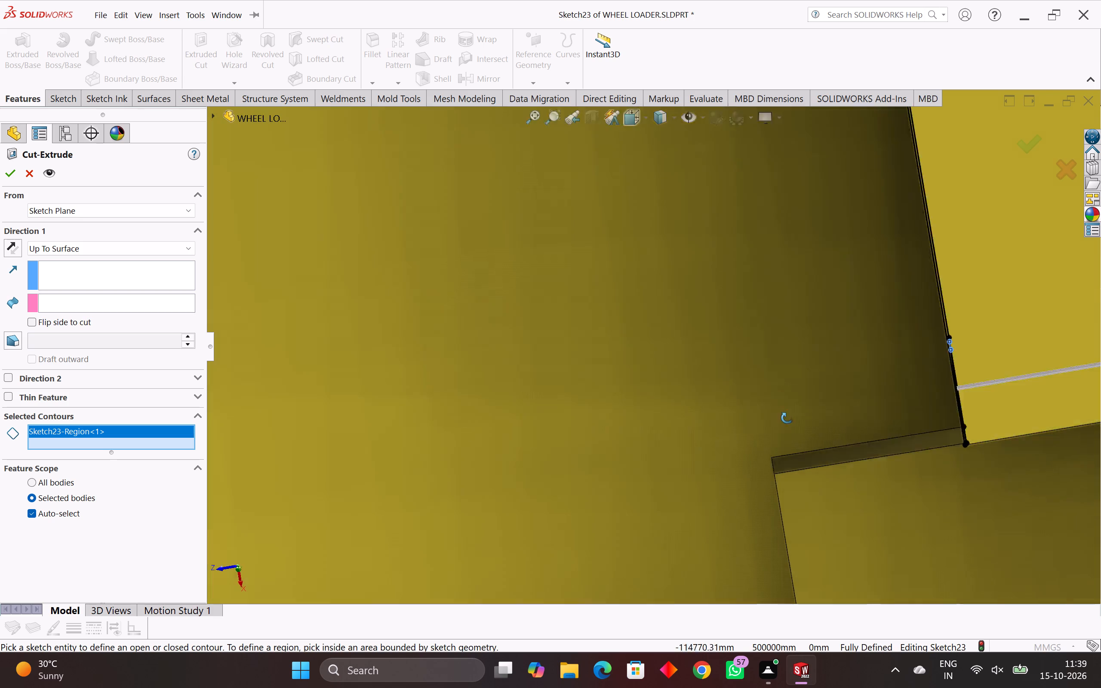
middle_click_drag(787, 418, 799, 421)
scroll(821, 396, "down", 11)
scroll(829, 381, "up", 4)
scroll(624, 381, "up", 2)
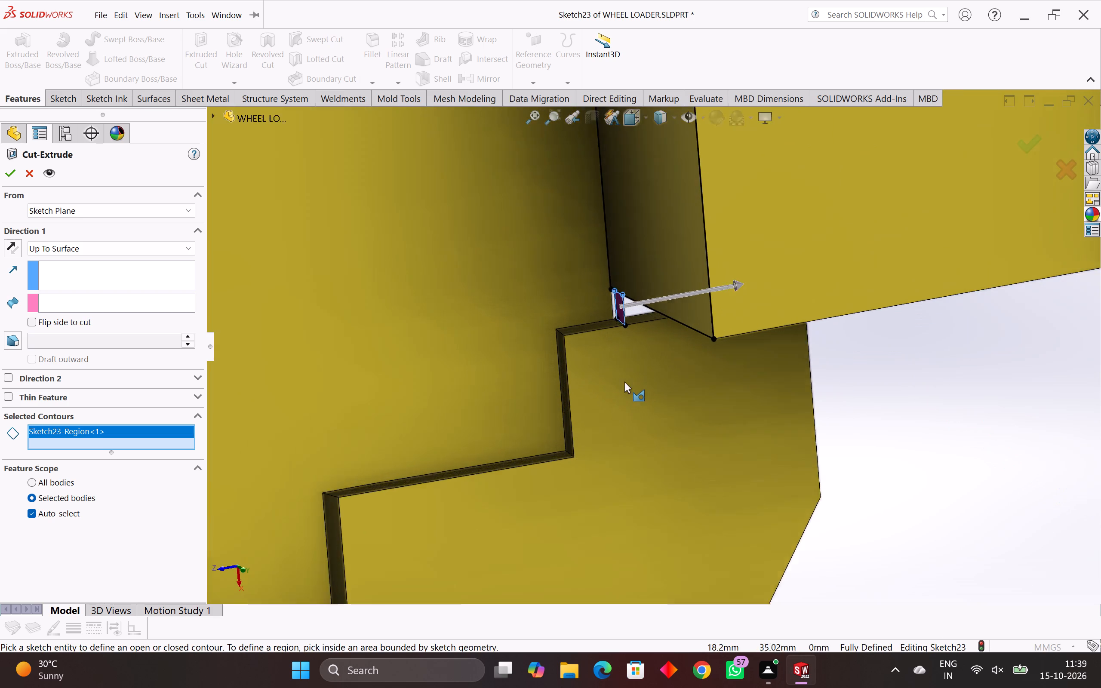
scroll(624, 381, "up", 3)
scroll(614, 268, "up", 4)
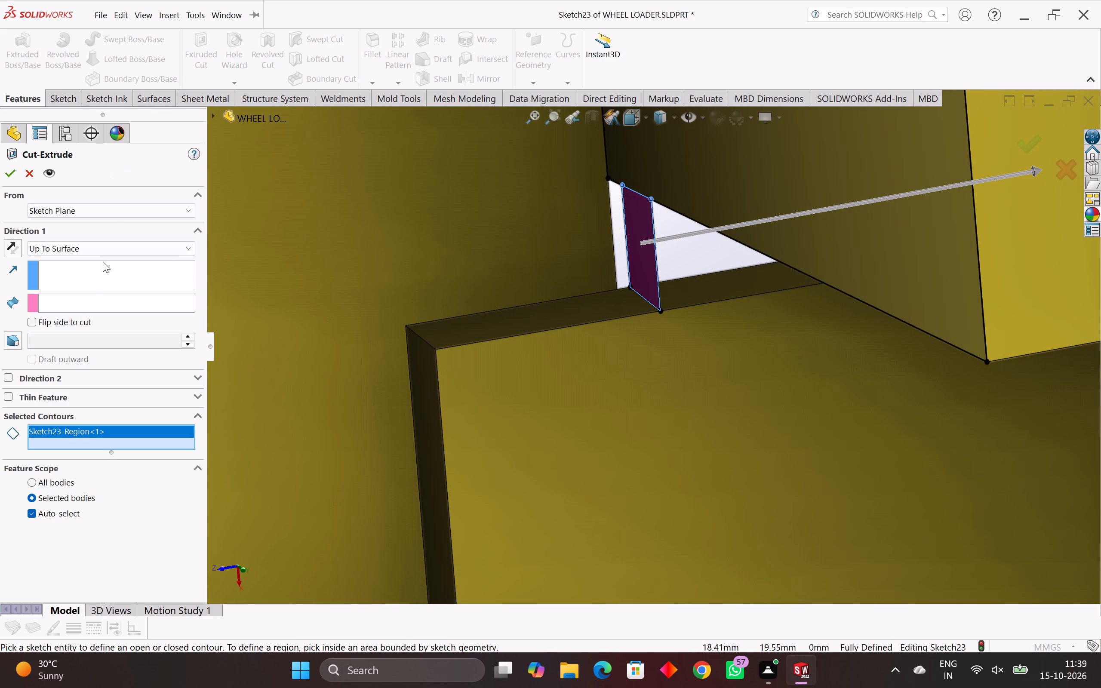
Cut away the tab region with a blind end condition at a depth of 4.50 mm.
left_click(104, 249)
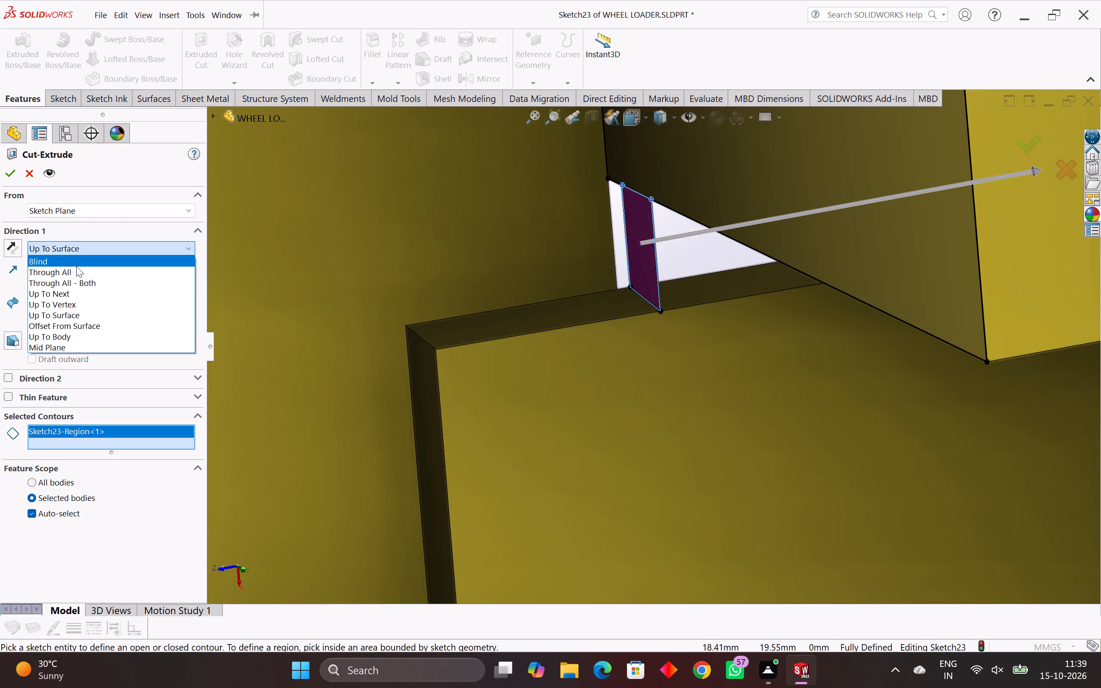
left_click(73, 264)
scroll(351, 328, "down", 2)
middle_click_drag(450, 330, 428, 311)
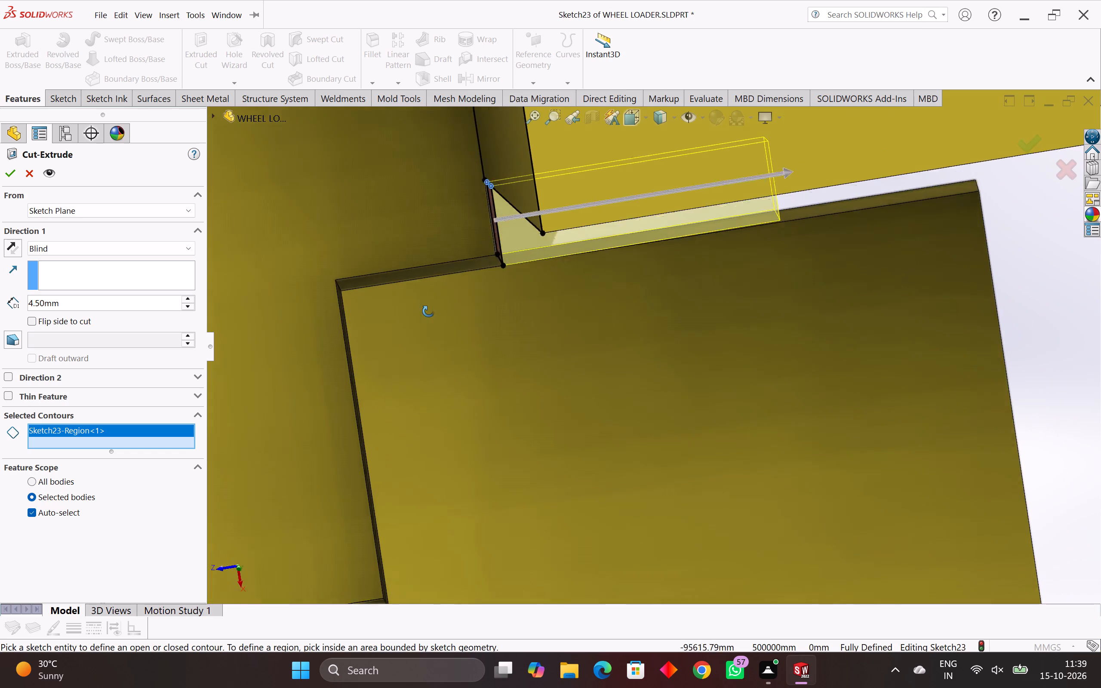
middle_click_drag(428, 311, 428, 299)
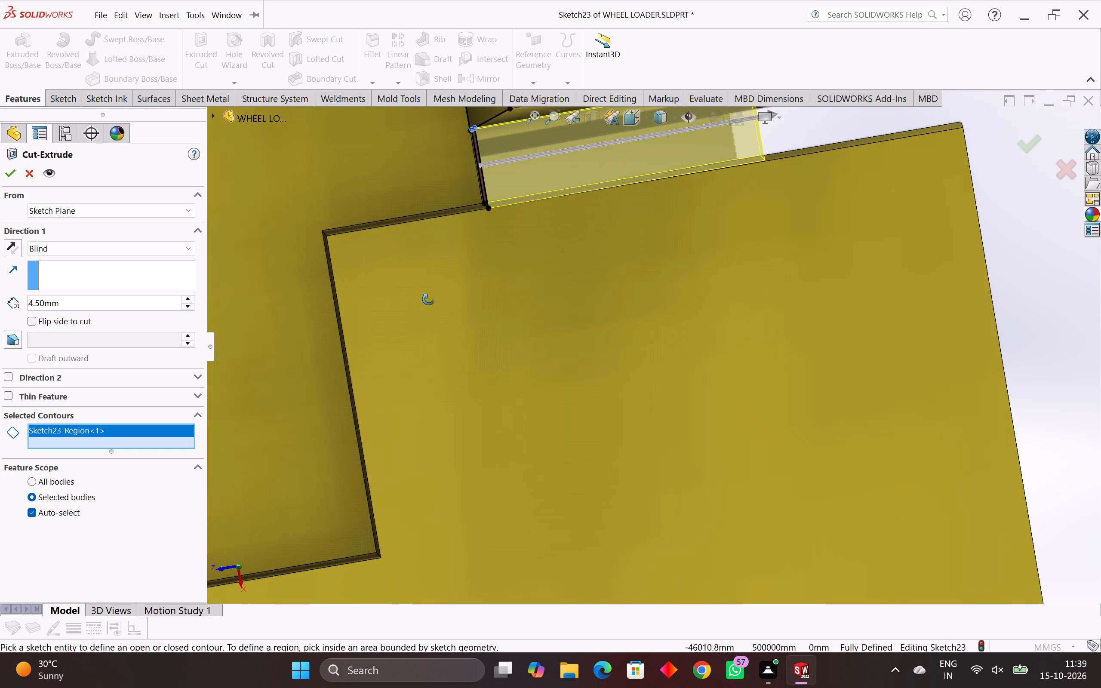
middle_click_drag(428, 299, 431, 311)
scroll(431, 312, "down", 1)
middle_click_drag(435, 291, 431, 260)
scroll(439, 247, "down", 3)
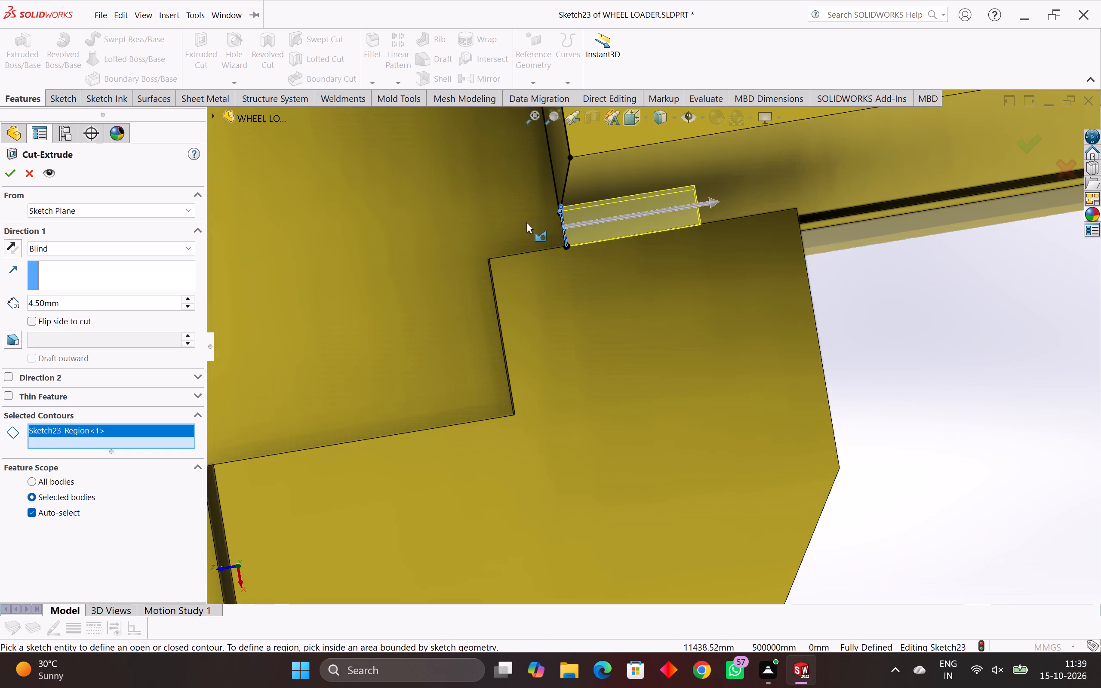
scroll(620, 186, "up", 3)
scroll(703, 214, "up", 8)
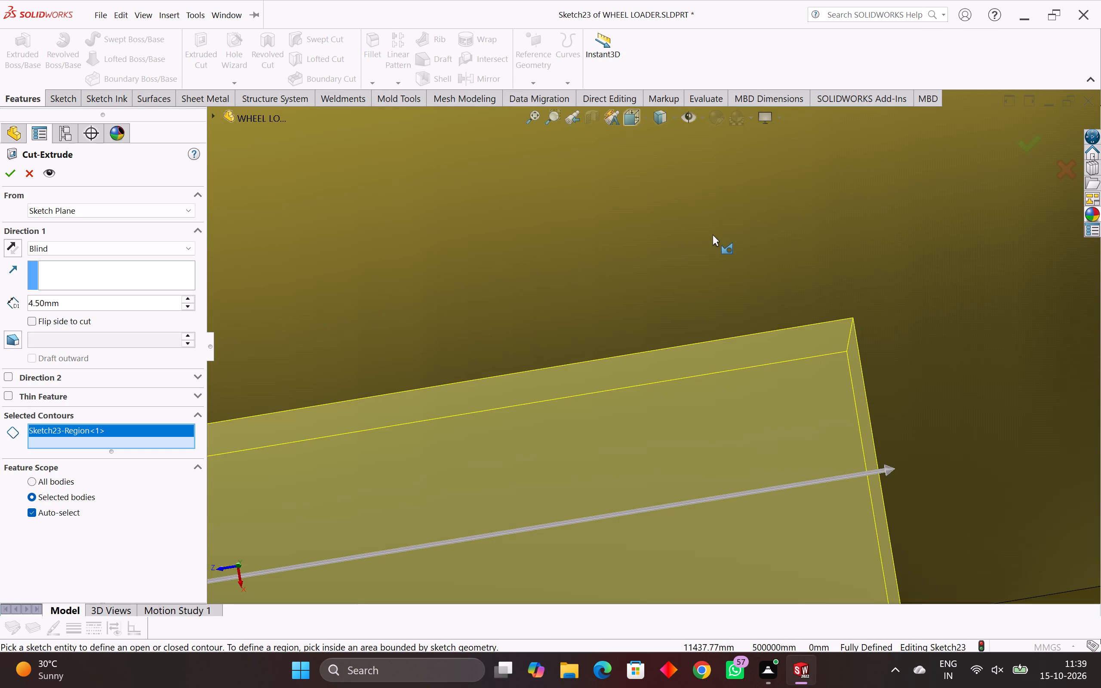
scroll(710, 241, "down", 4)
scroll(658, 291, "down", 4)
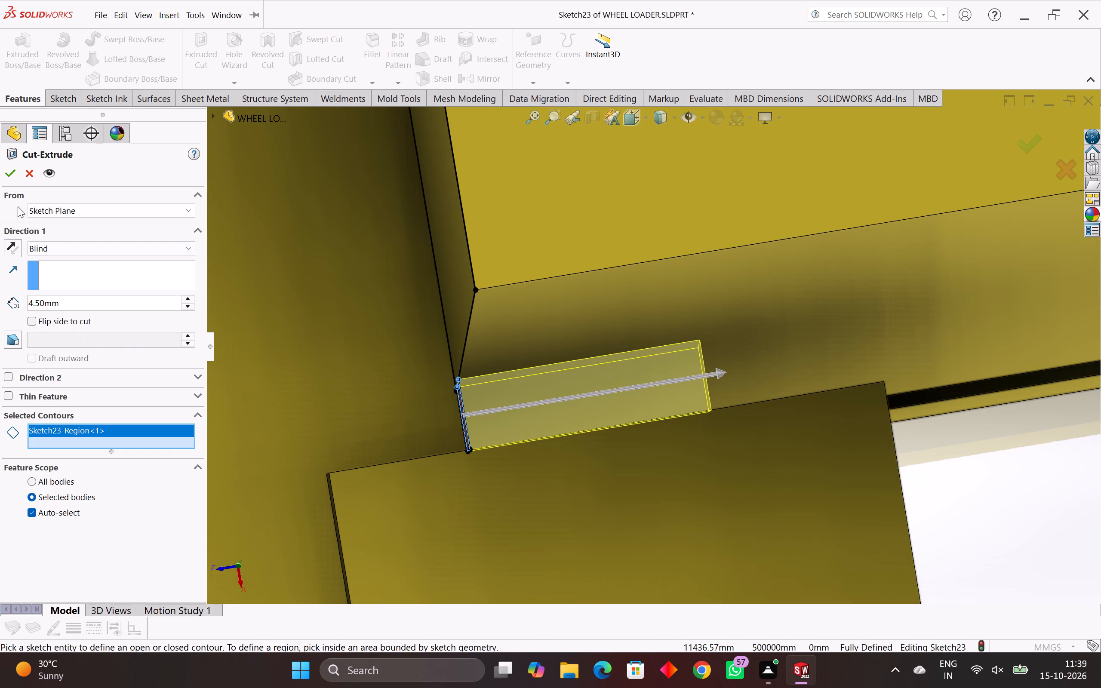
left_click(12, 174)
Inspect the corner where the tab was cut and the opening between the body and the stepped platform.
scroll(635, 376, "down", 3)
middle_click_drag(618, 380, 603, 379)
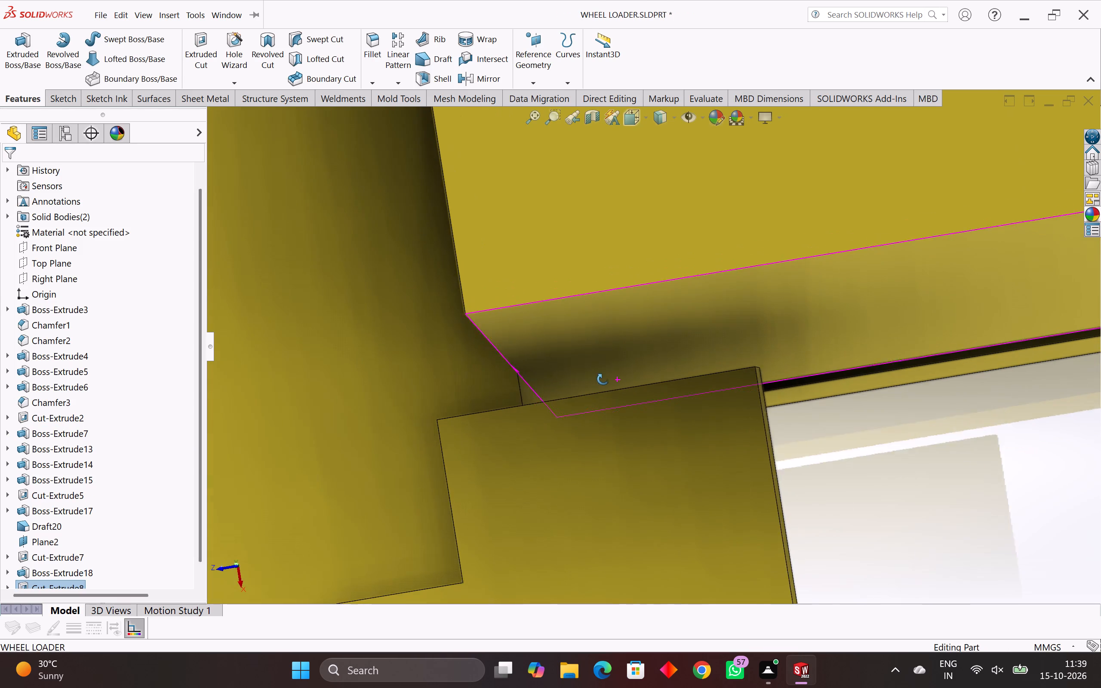
middle_click_drag(603, 379, 497, 423)
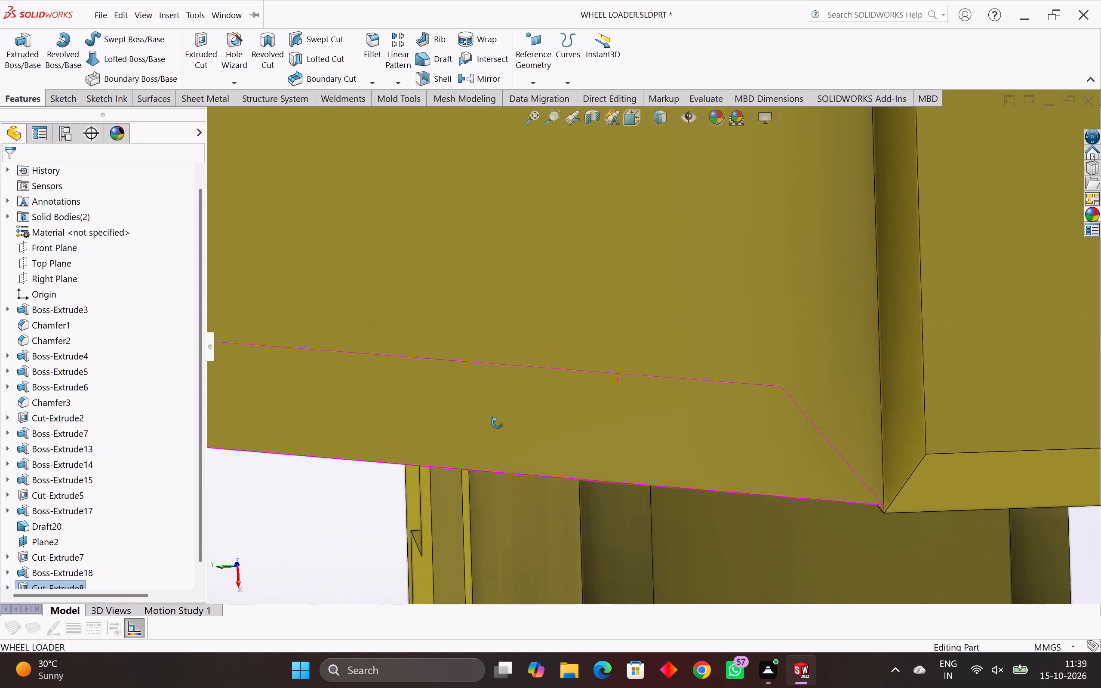
middle_click_drag(497, 423, 644, 424)
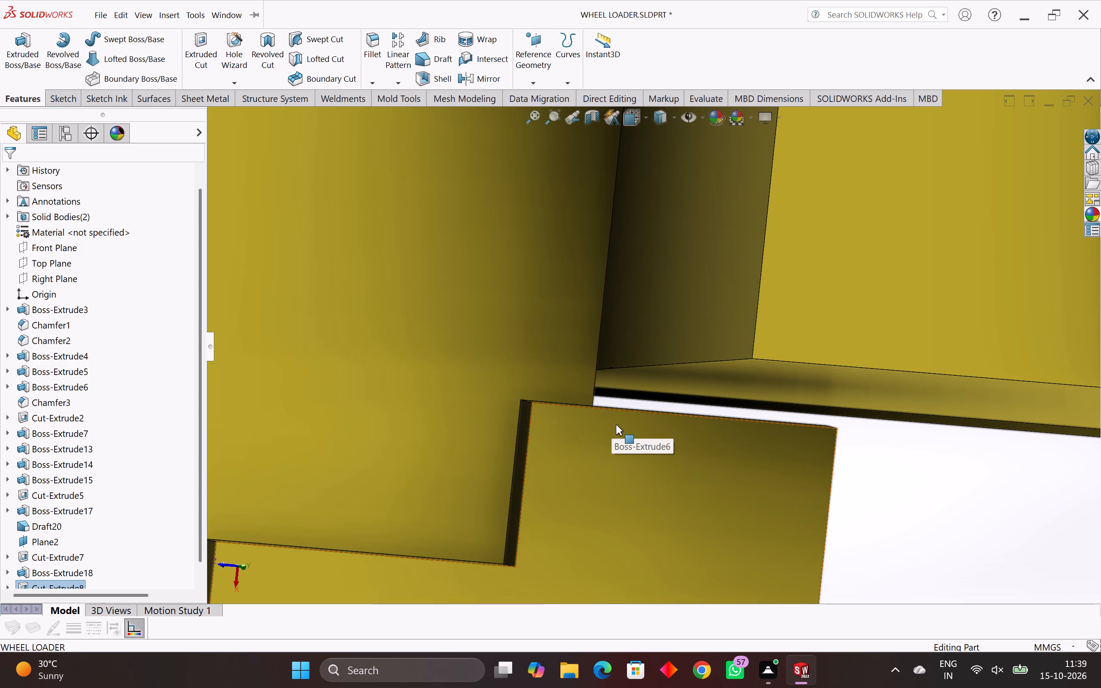
scroll(694, 440, "down", 1)
middle_click_drag(691, 440, 670, 495)
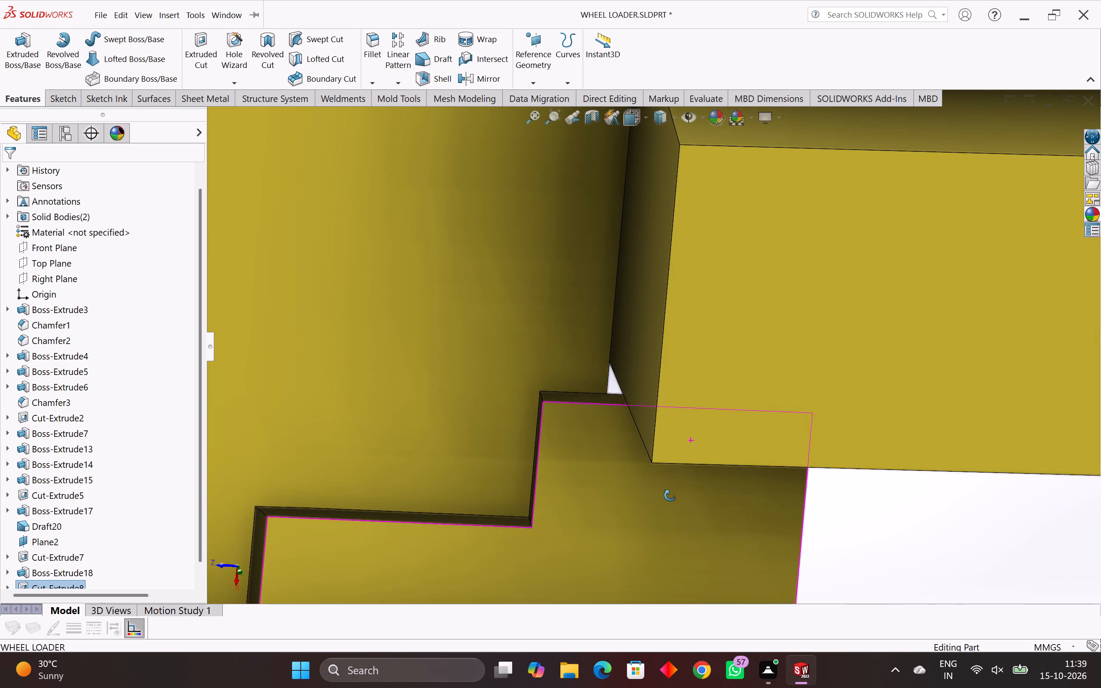
middle_click_drag(670, 495, 667, 488)
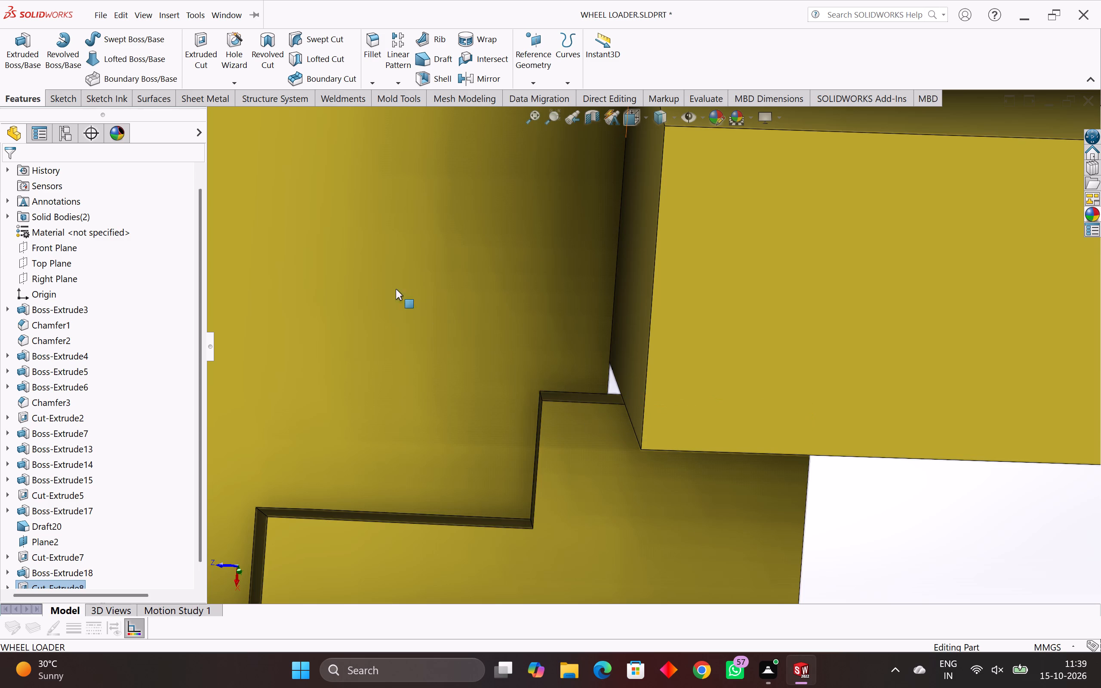
middle_click_drag(492, 401, 538, 476)
Start a sketch on the narrow face at the end of the platform's stepped edge and convert that face's outline into sketch lines.
left_click(592, 392)
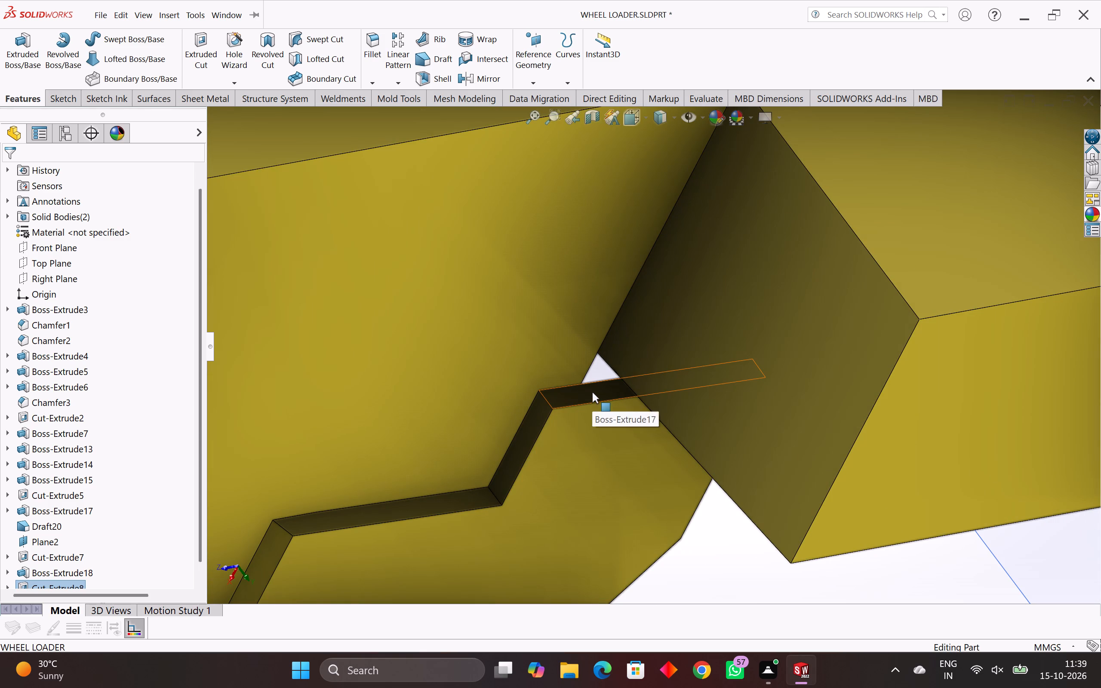
left_click(61, 98)
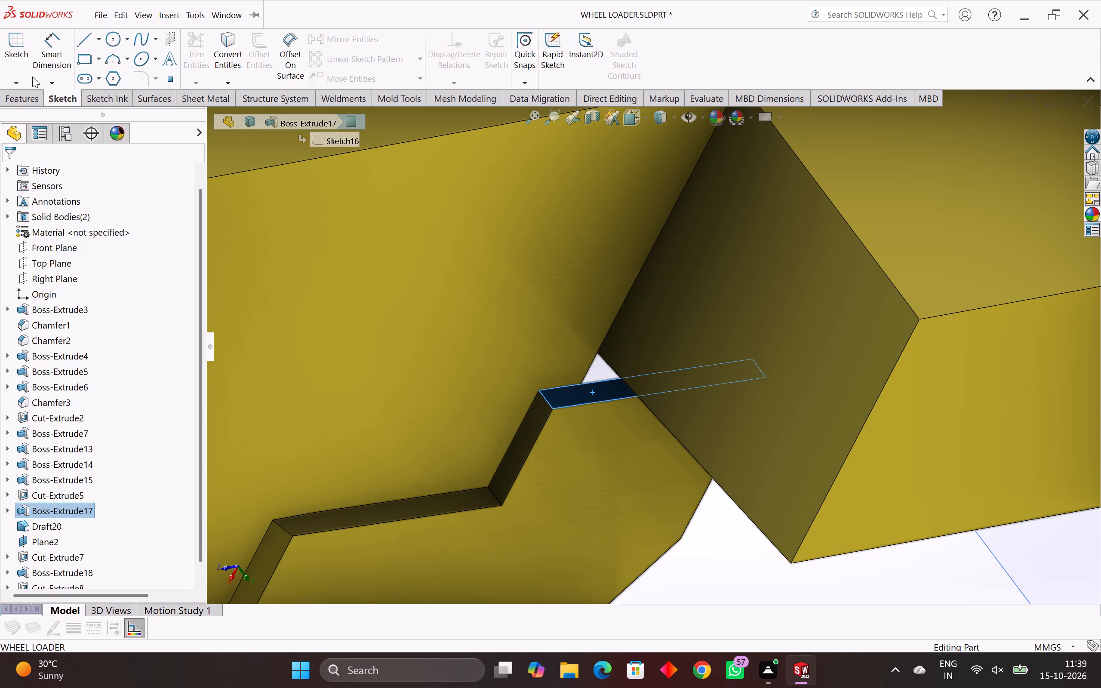
left_click(21, 43)
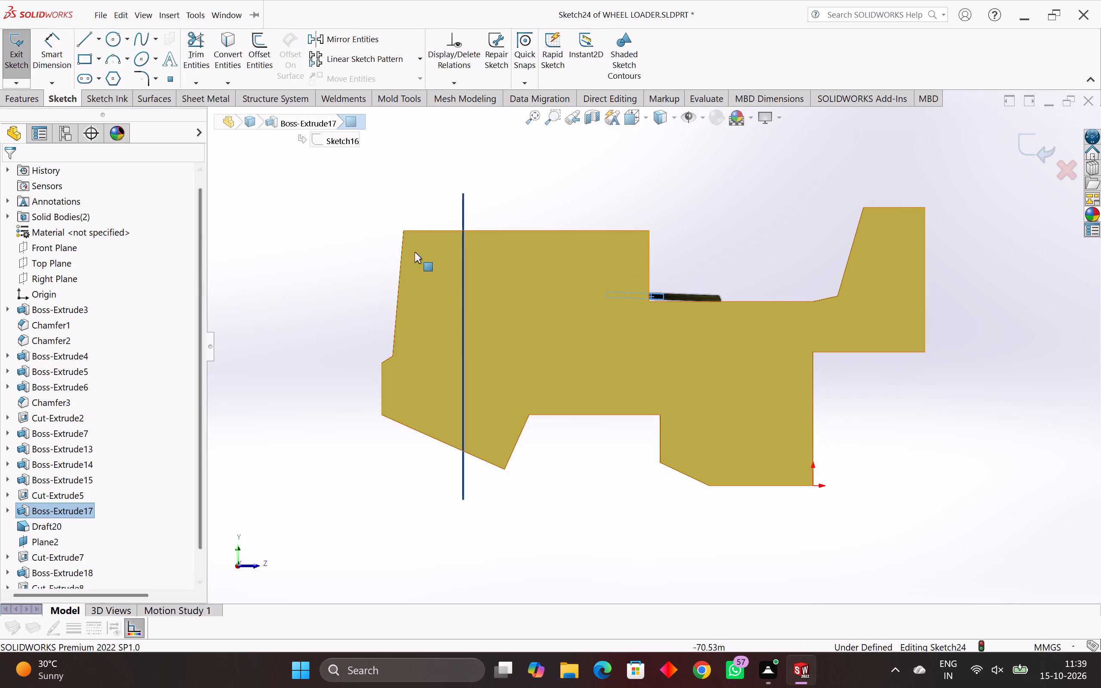
left_click(223, 44)
Extrude the converted outline of the platform's narrow face toward the body with a blind depth of 1.10 mm, merging the result.
scroll(615, 291, "up", 3)
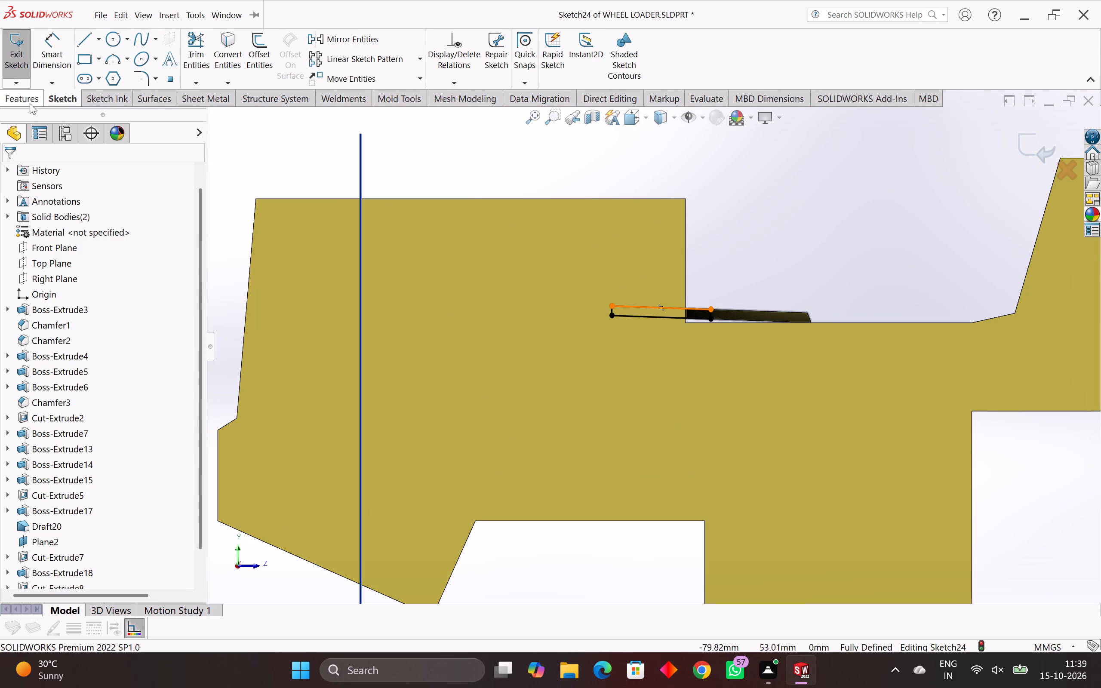
left_click(30, 102)
left_click(17, 56)
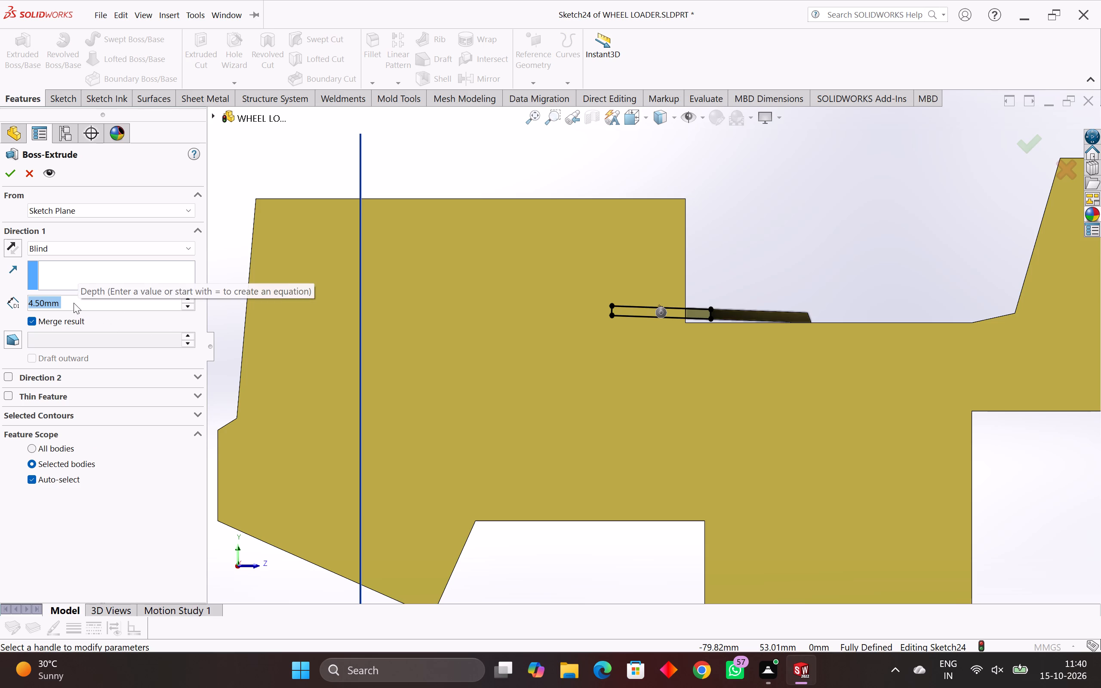
type("101")
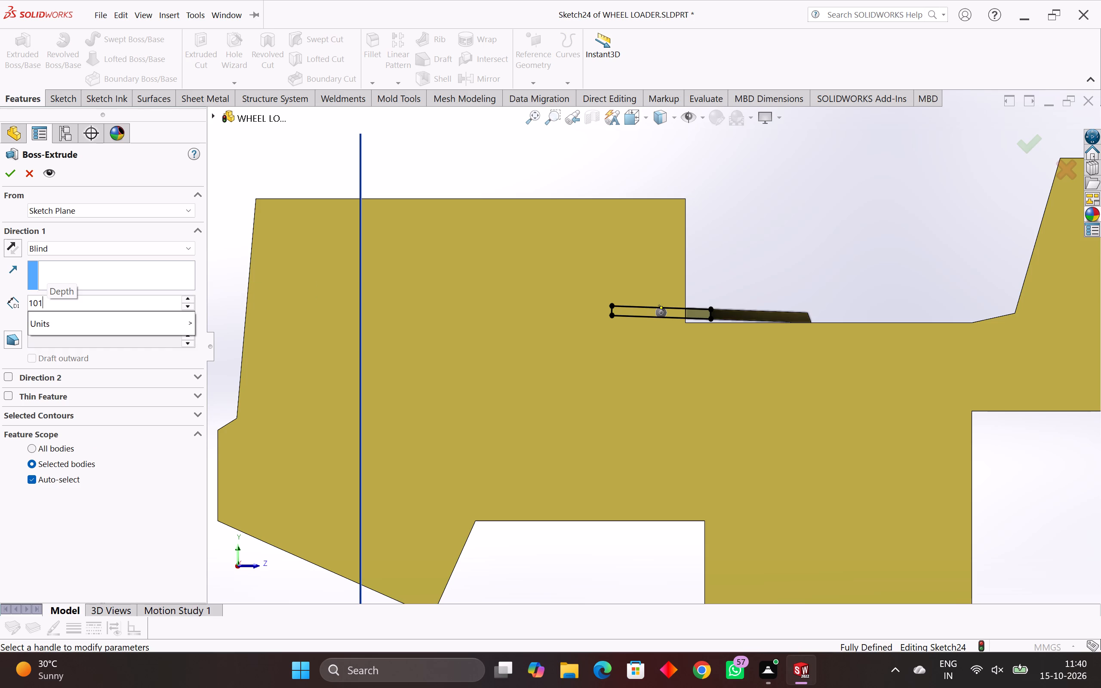
key("BackSpace")
key("BackSpace")
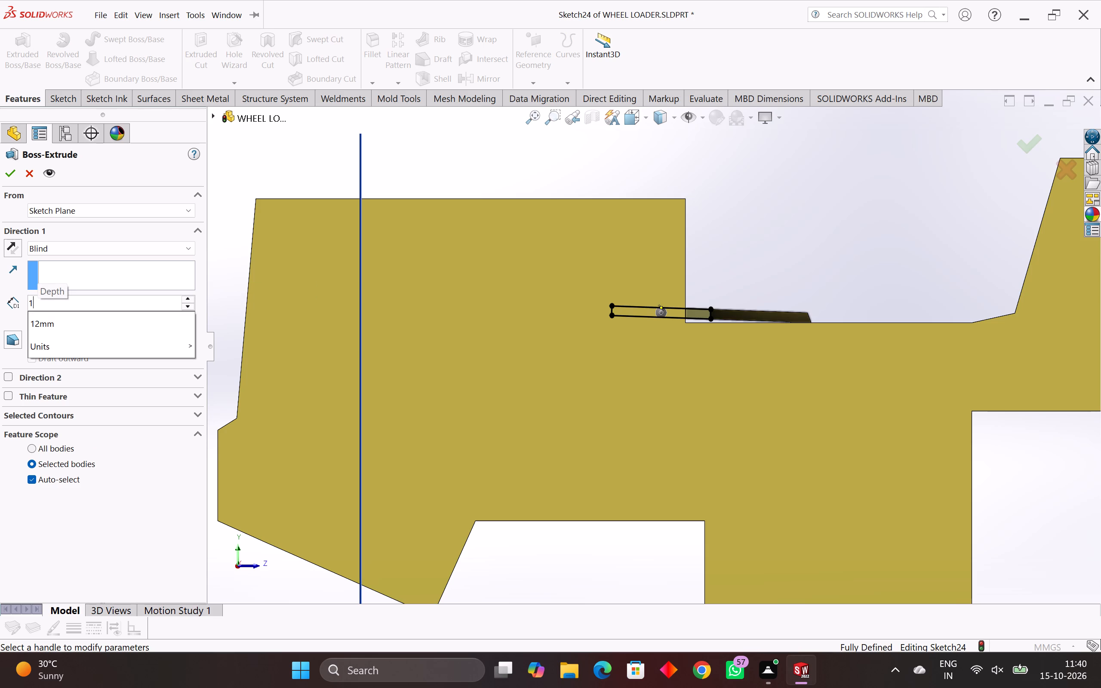
type(".1")
key("Return")
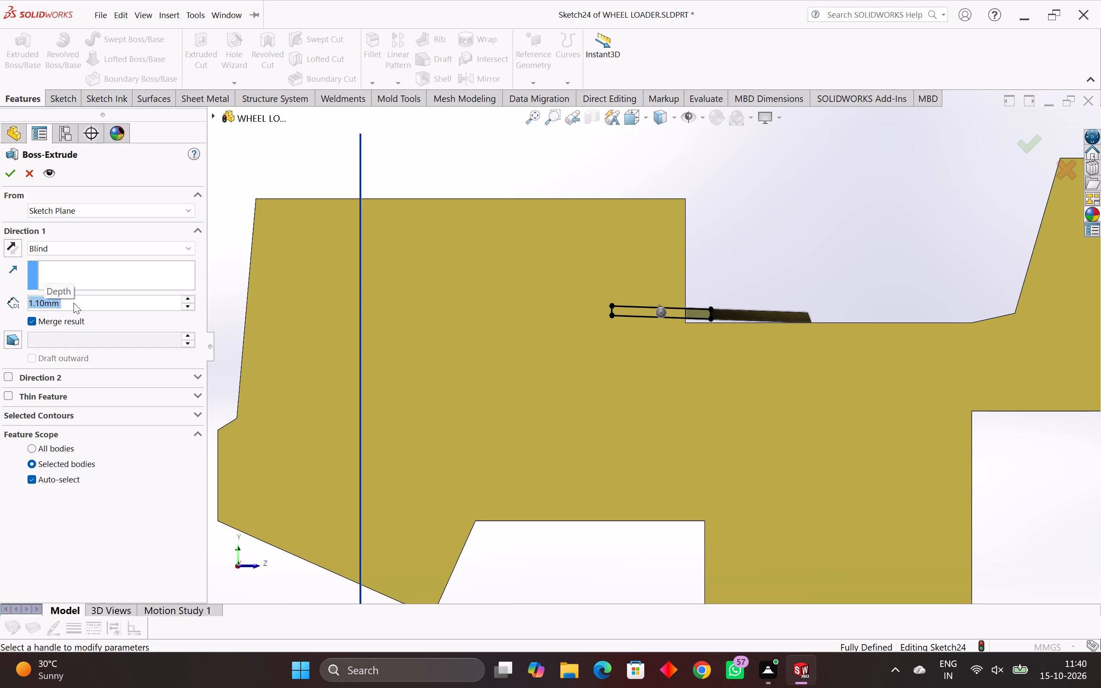
middle_click_drag(685, 347, 643, 380)
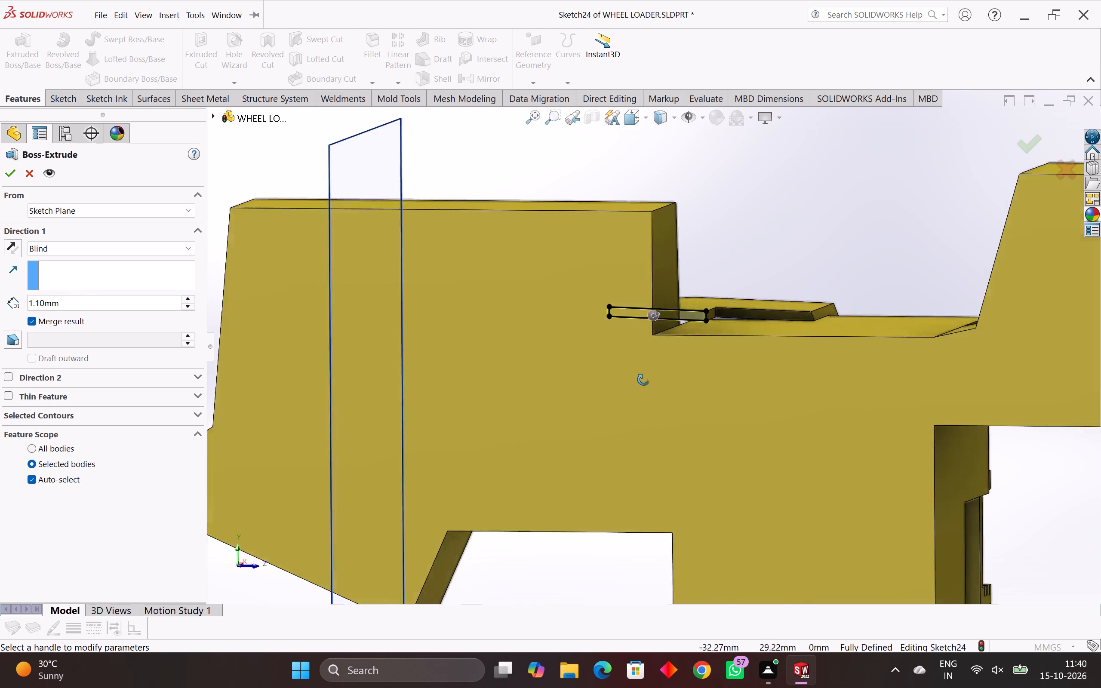
middle_click_drag(643, 380, 587, 590)
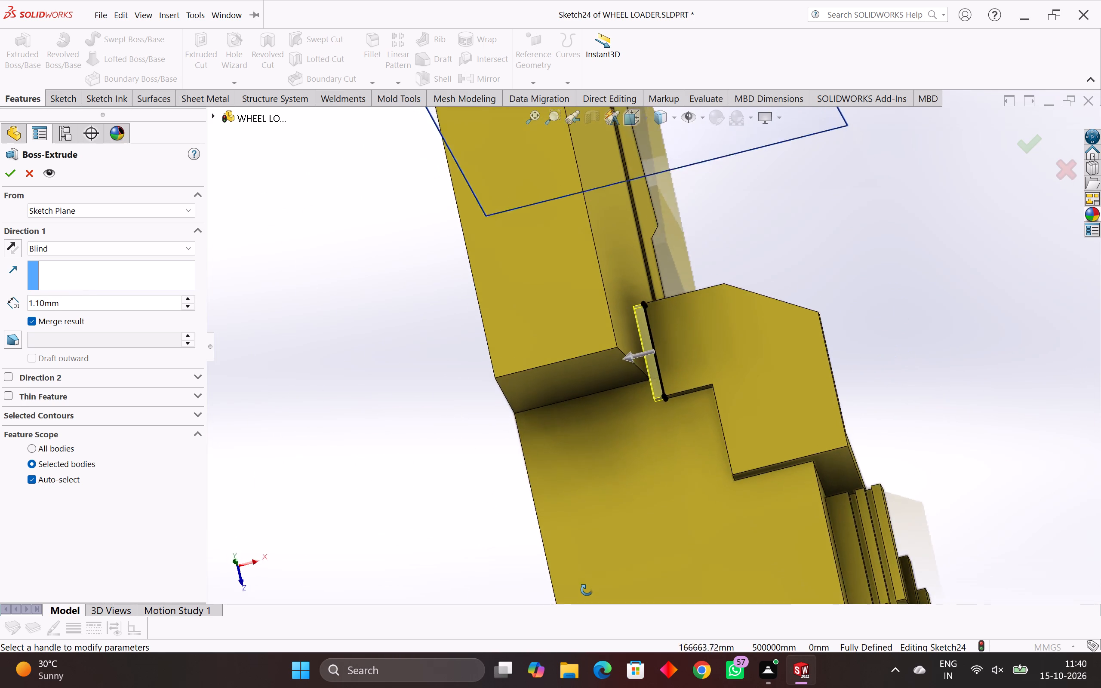
middle_click_drag(587, 590, 611, 645)
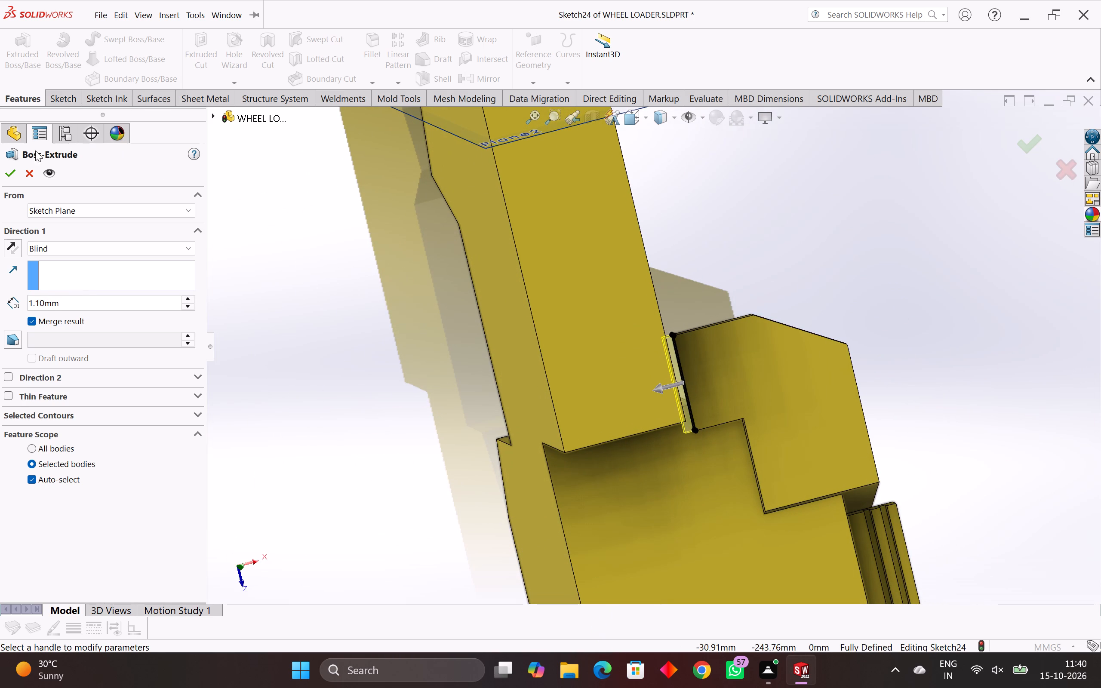
left_click(13, 171)
Examine the joint between the extended platform and the body, and review the whole loader body from several angles.
scroll(804, 446, "up", 2)
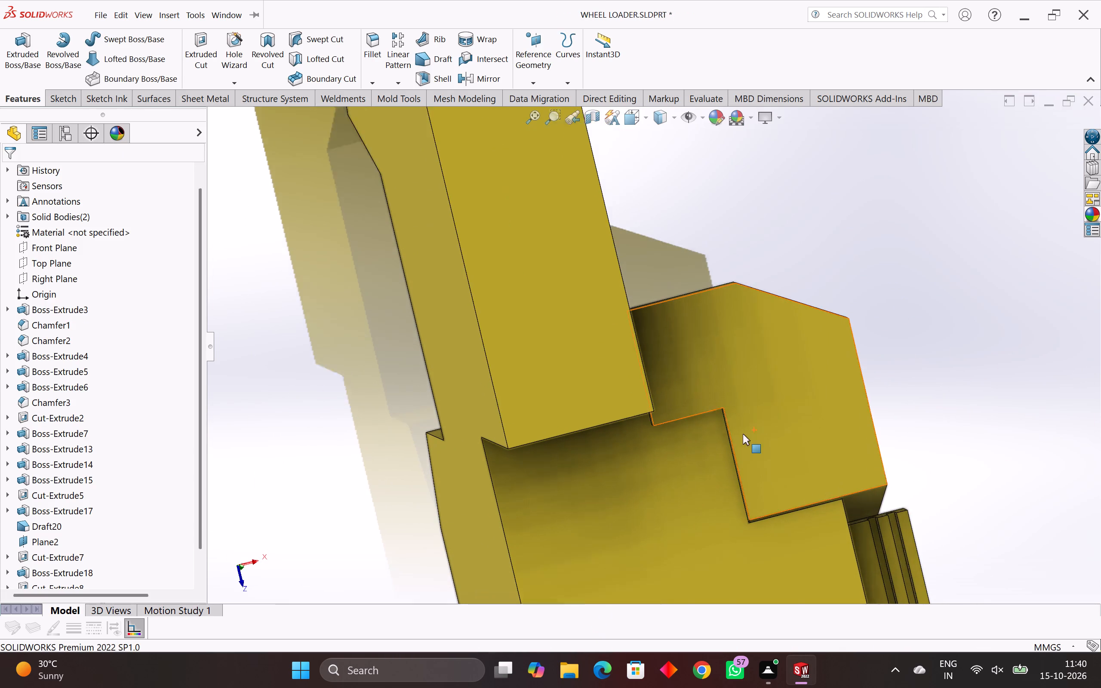
scroll(743, 434, "up", 1)
scroll(649, 415, "up", 2)
middle_click_drag(646, 409, 647, 434)
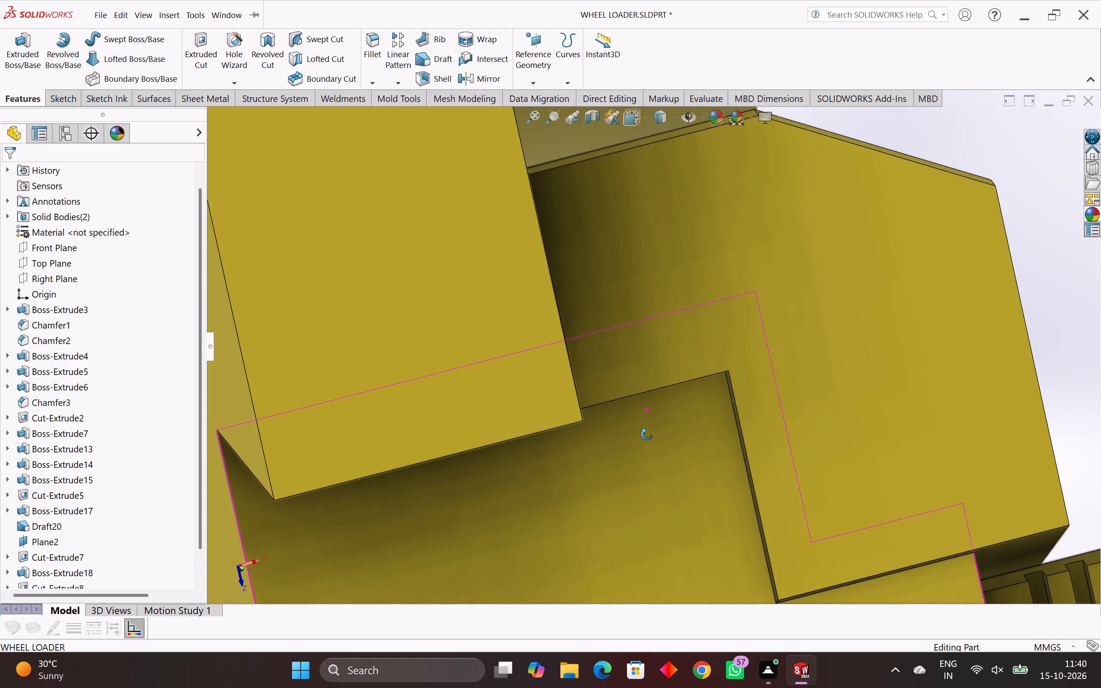
middle_click_drag(647, 434, 639, 424)
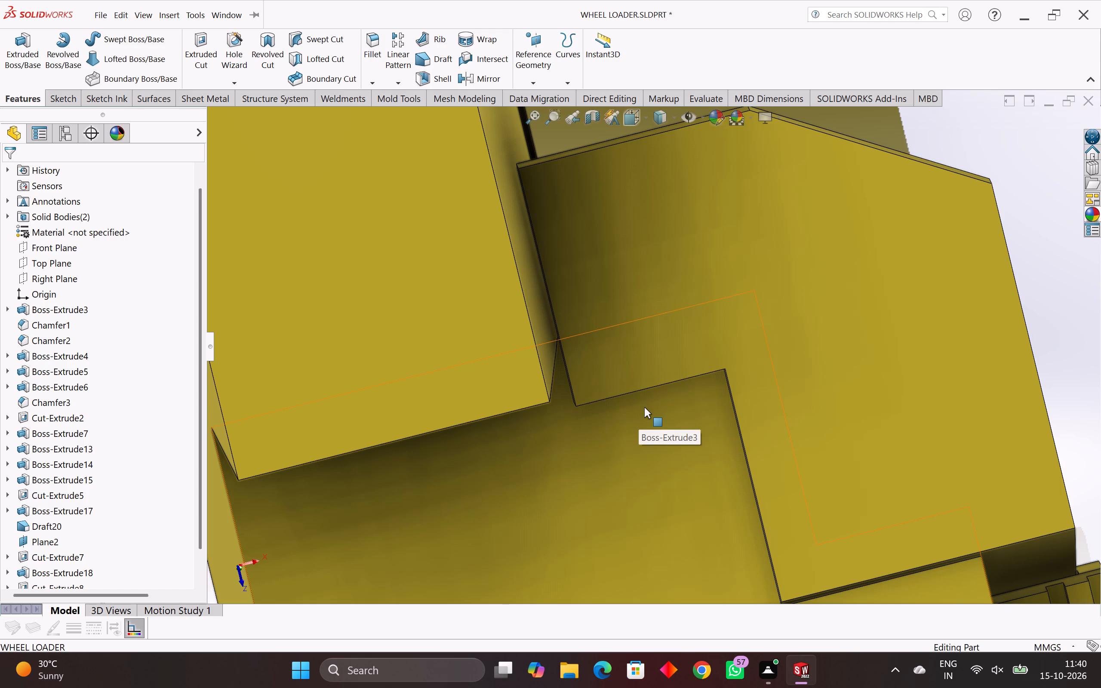
scroll(1082, 398, "down", 7)
scroll(873, 501, "down", 4)
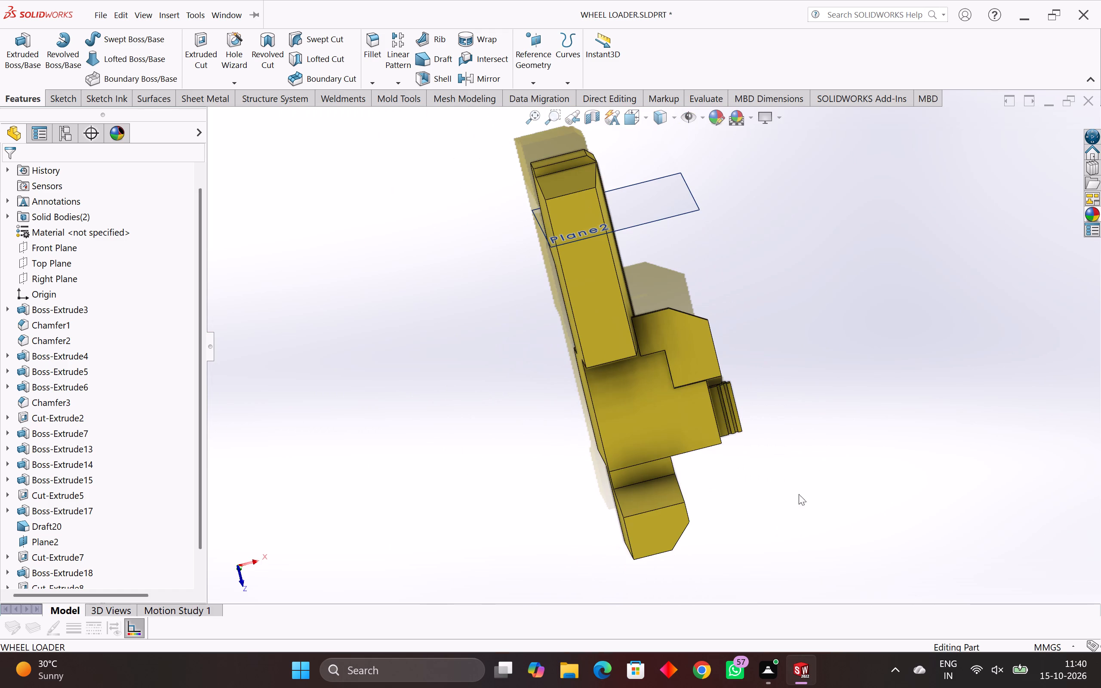
middle_click_drag(763, 446, 800, 633)
middle_click_drag(768, 448, 753, 581)
scroll(767, 448, "down", 1)
left_click(686, 411)
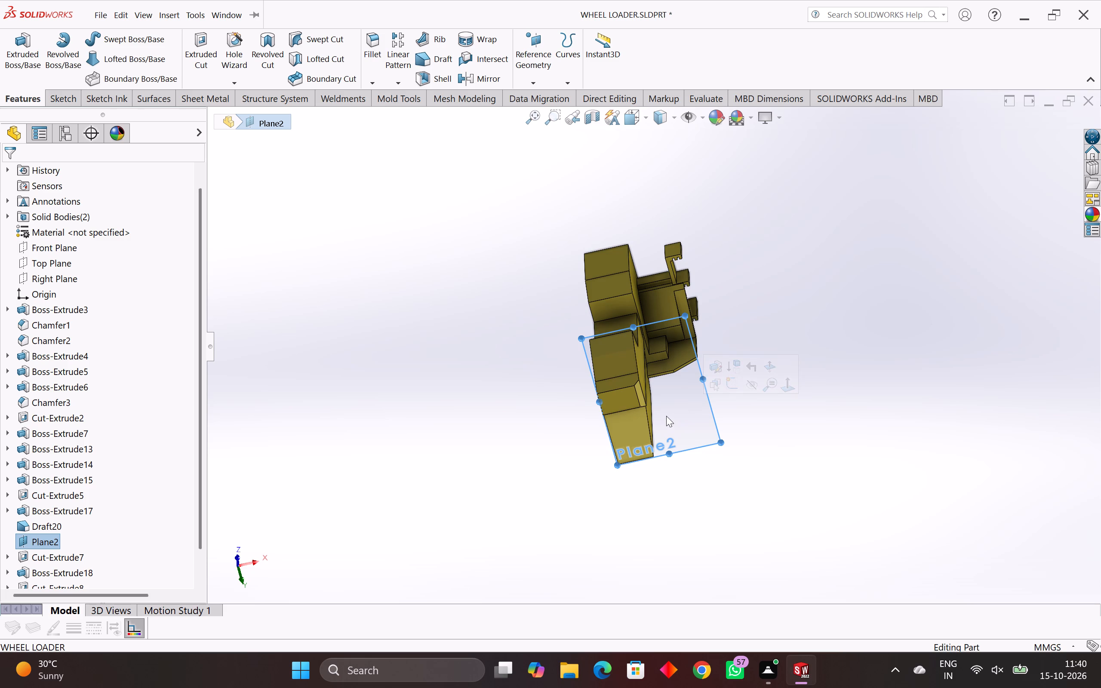
middle_click_drag(698, 432, 545, 201)
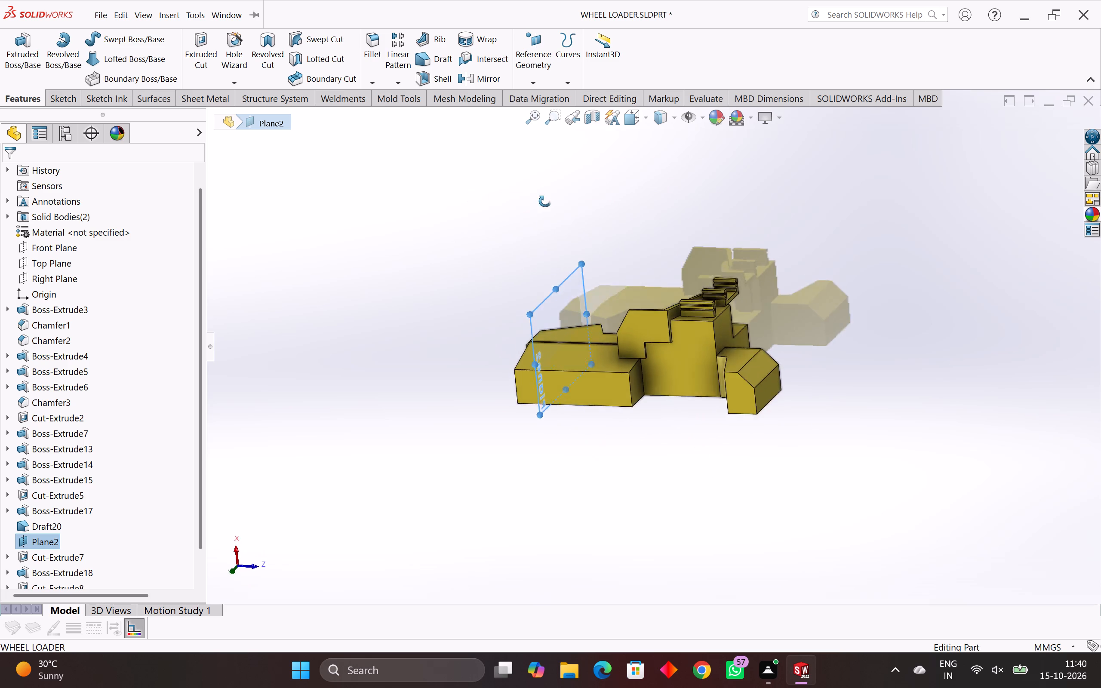
middle_click_drag(545, 201, 617, 85)
middle_click_drag(492, 294, 672, 569)
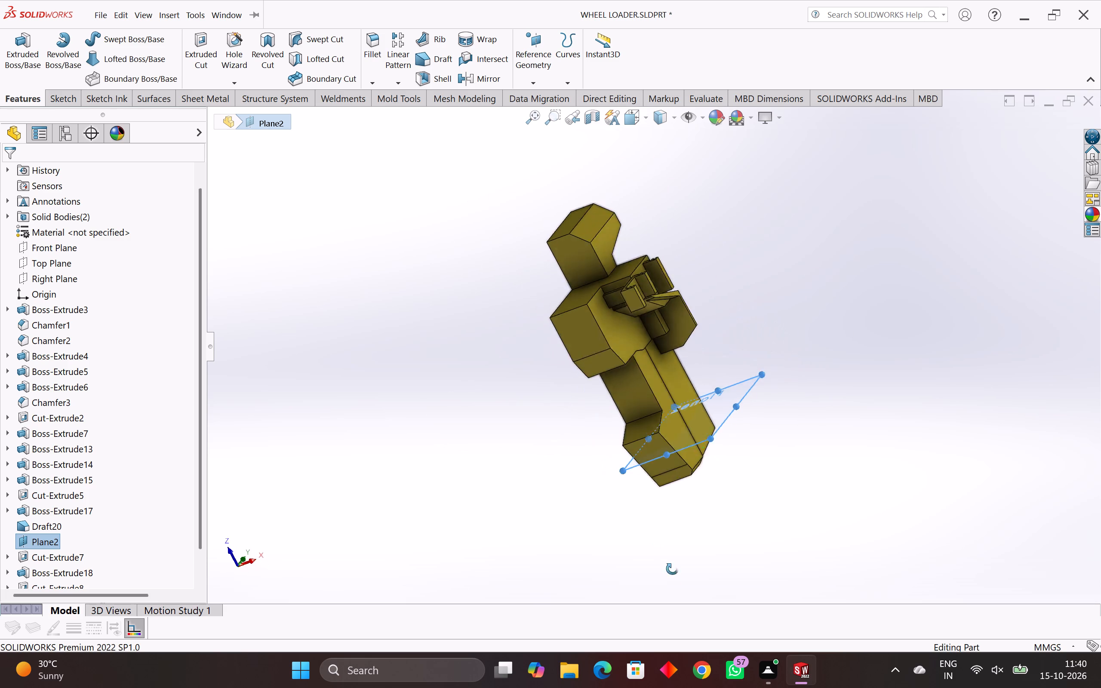
middle_click_drag(672, 569, 653, 630)
middle_click_drag(670, 281, 594, 359)
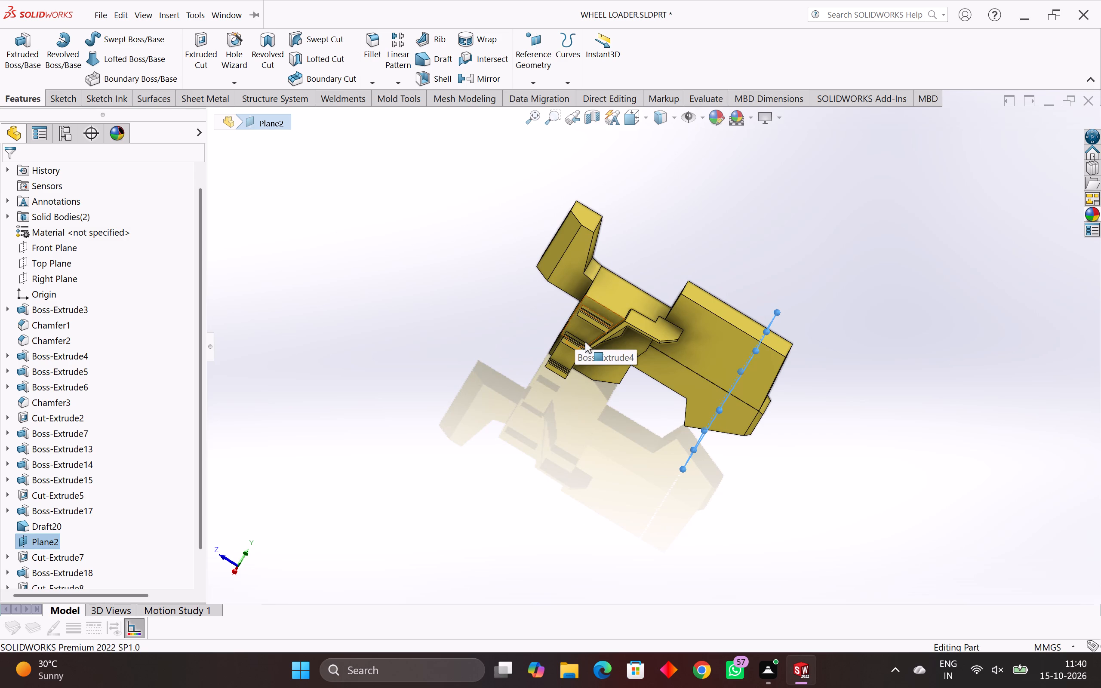
middle_click_drag(908, 464, 820, 421)
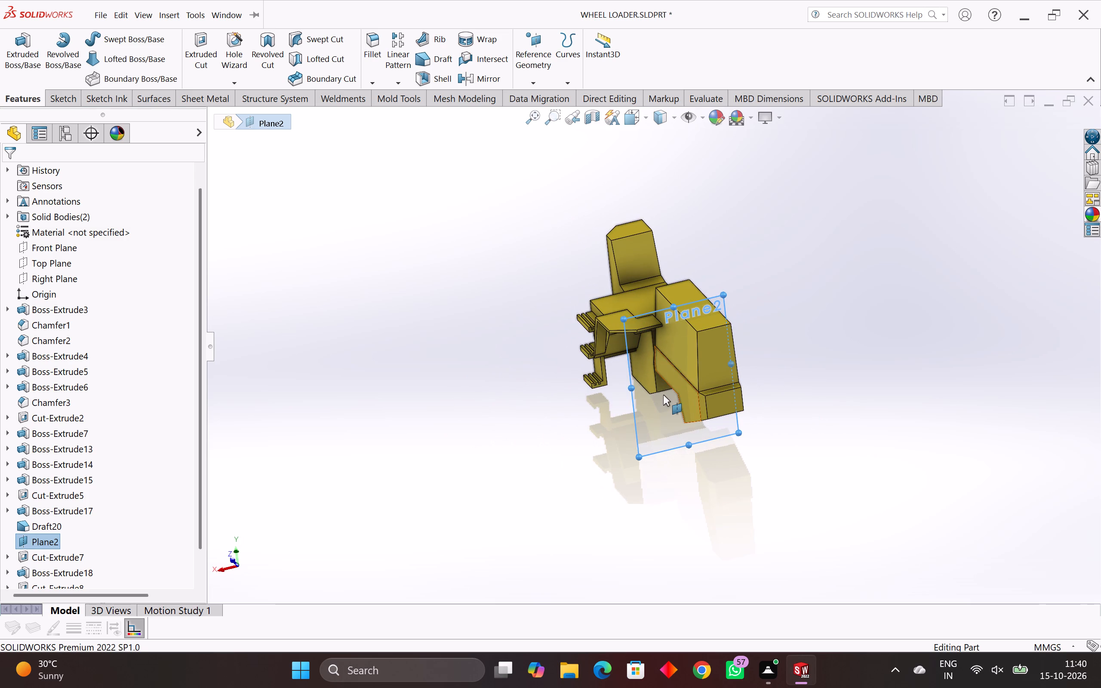
Start a new sketch on Plane2, the reference plane crossing the tall end block of the body.
left_click(630, 380)
left_click(626, 366)
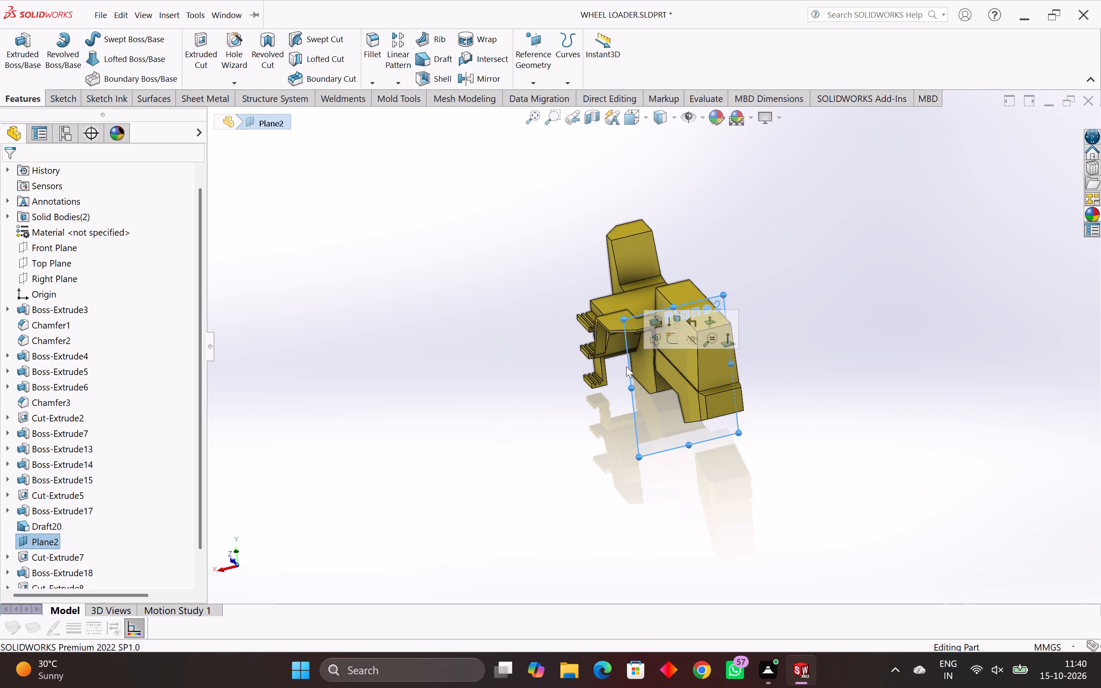
left_click(66, 100)
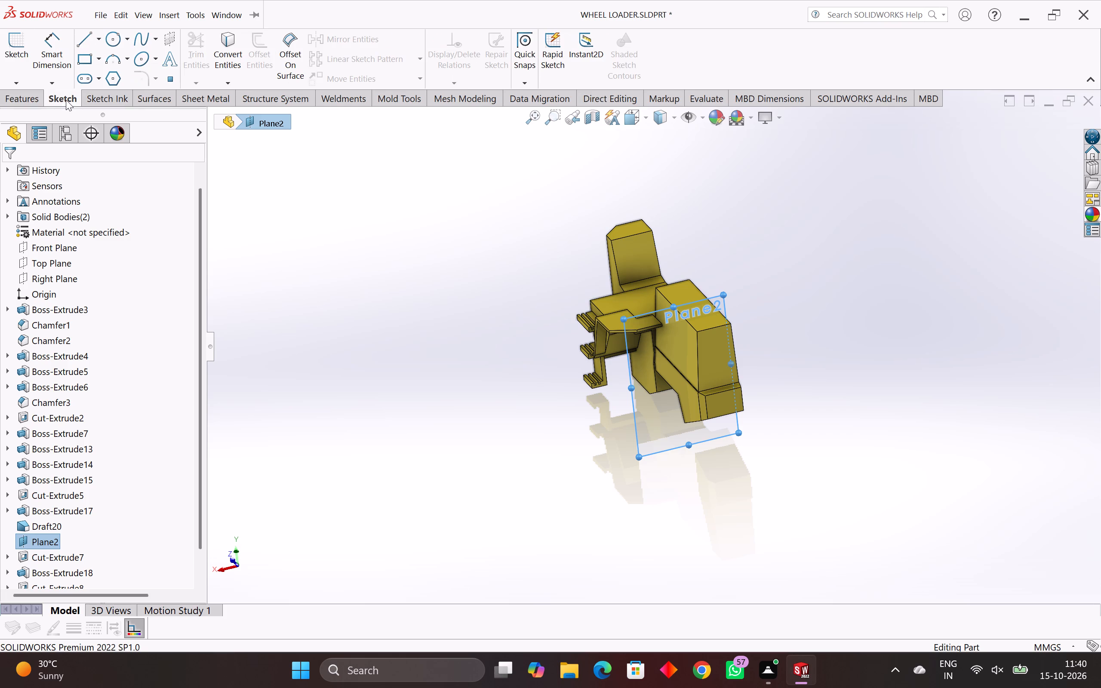
left_click(5, 49)
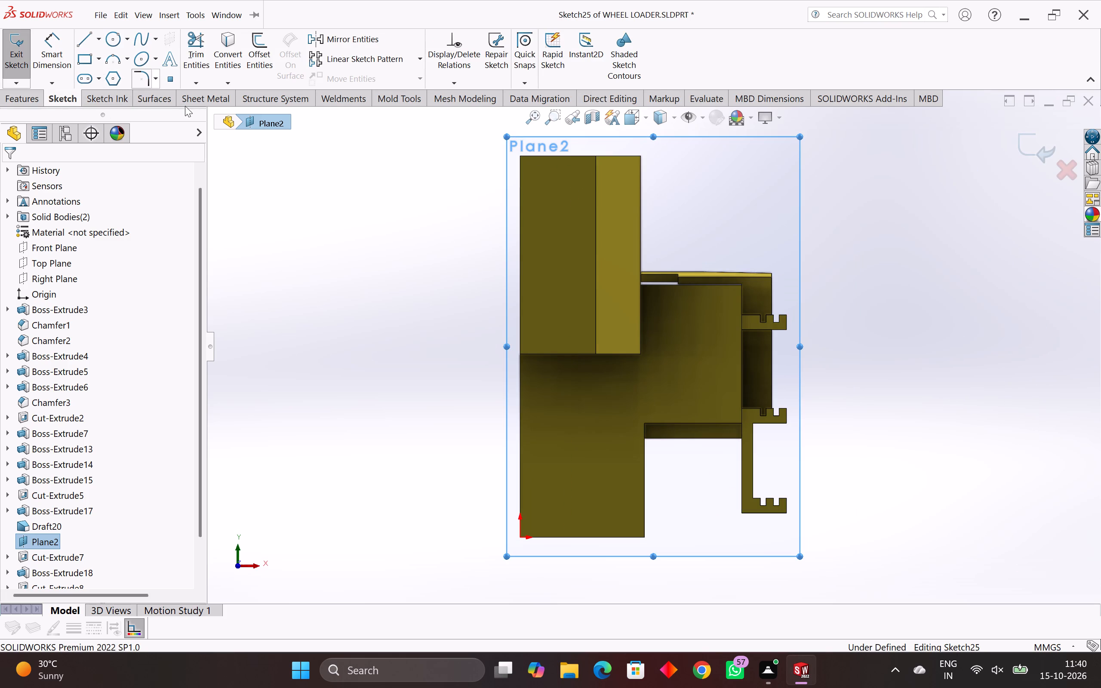
middle_click_drag(875, 372, 628, 461)
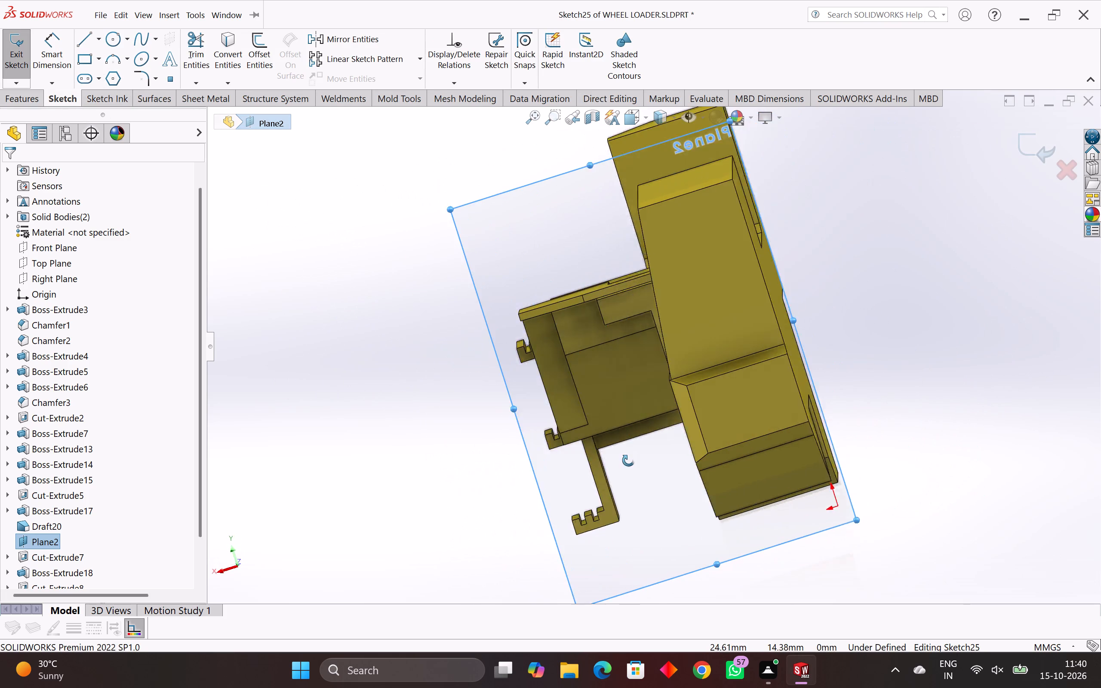
middle_click_drag(628, 461, 621, 472)
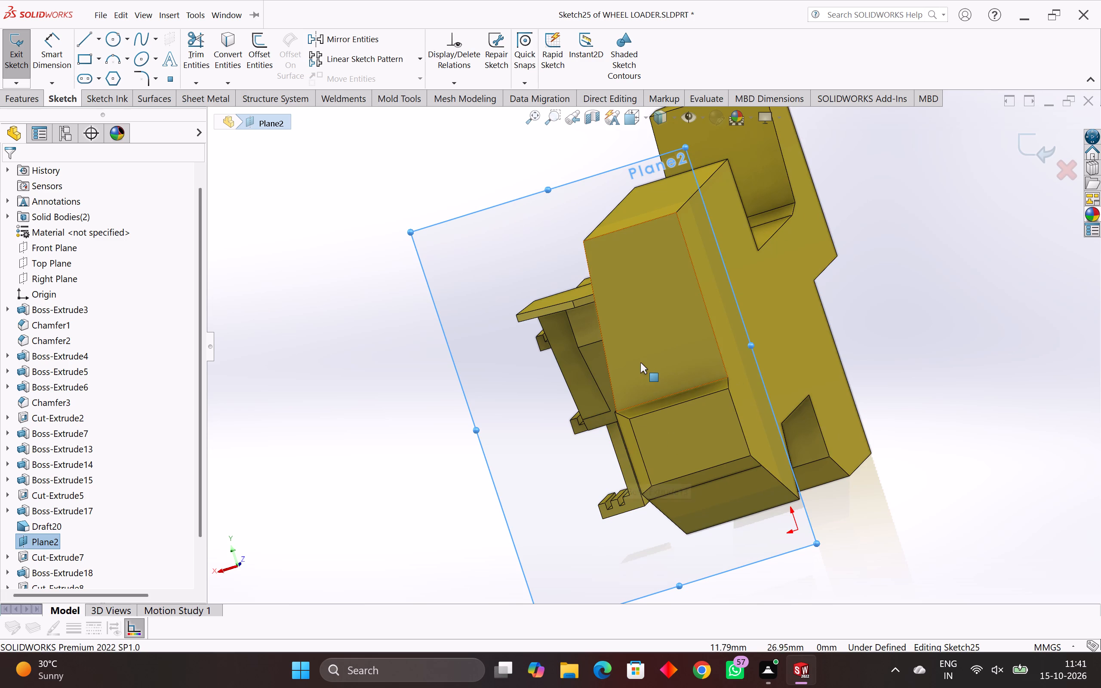
middle_click_drag(650, 357, 670, 340)
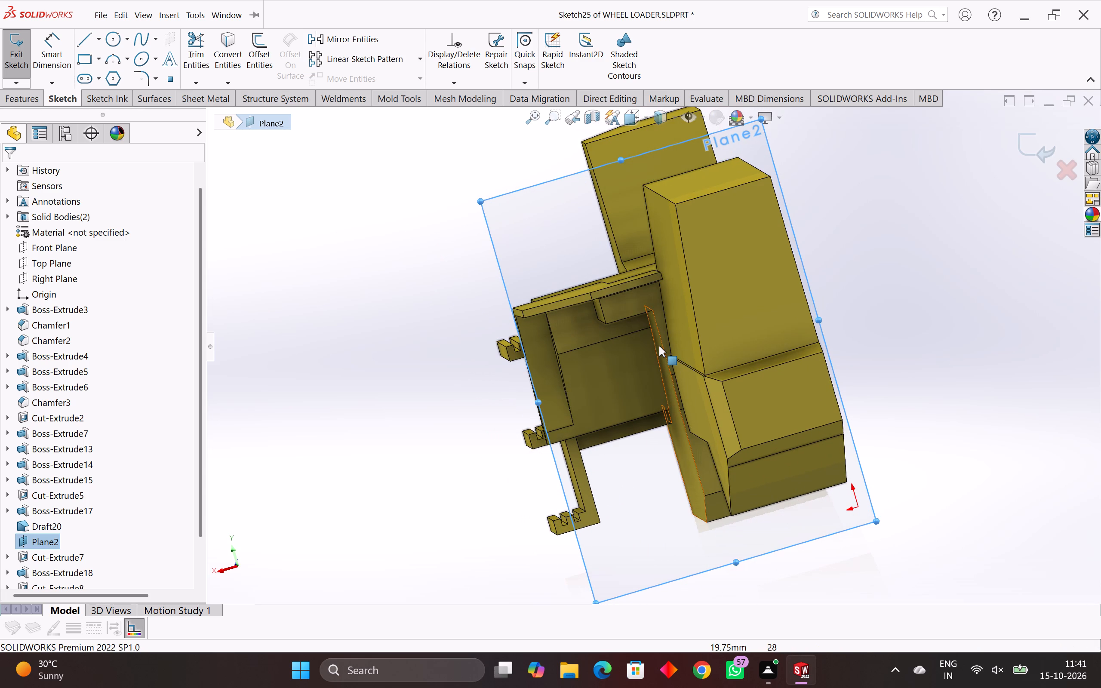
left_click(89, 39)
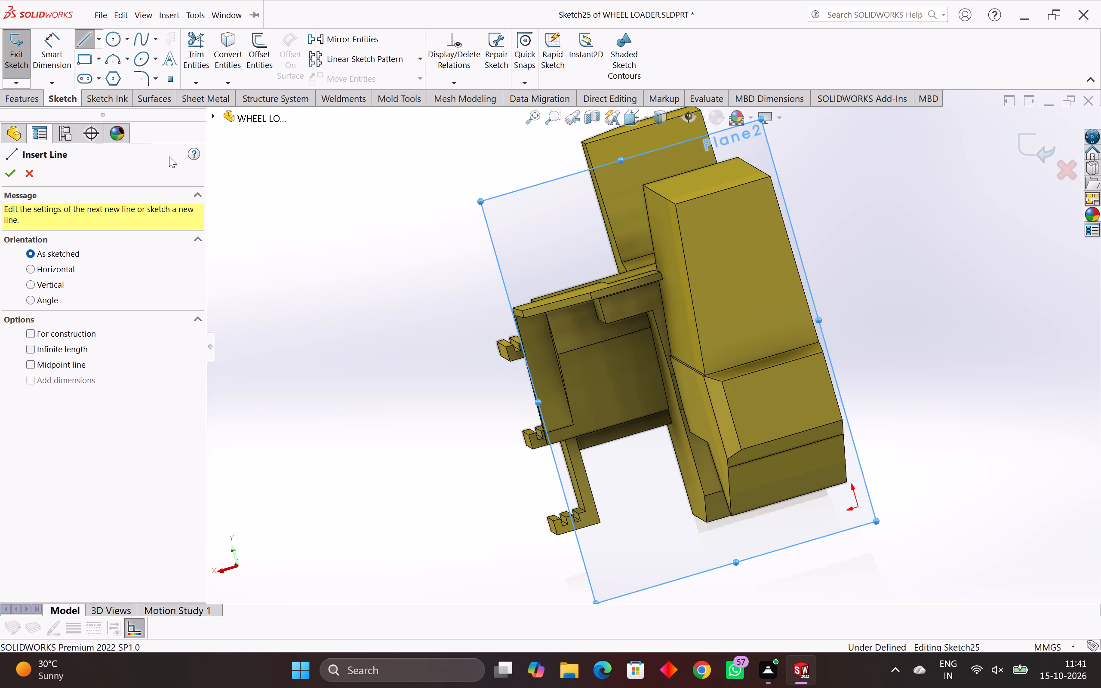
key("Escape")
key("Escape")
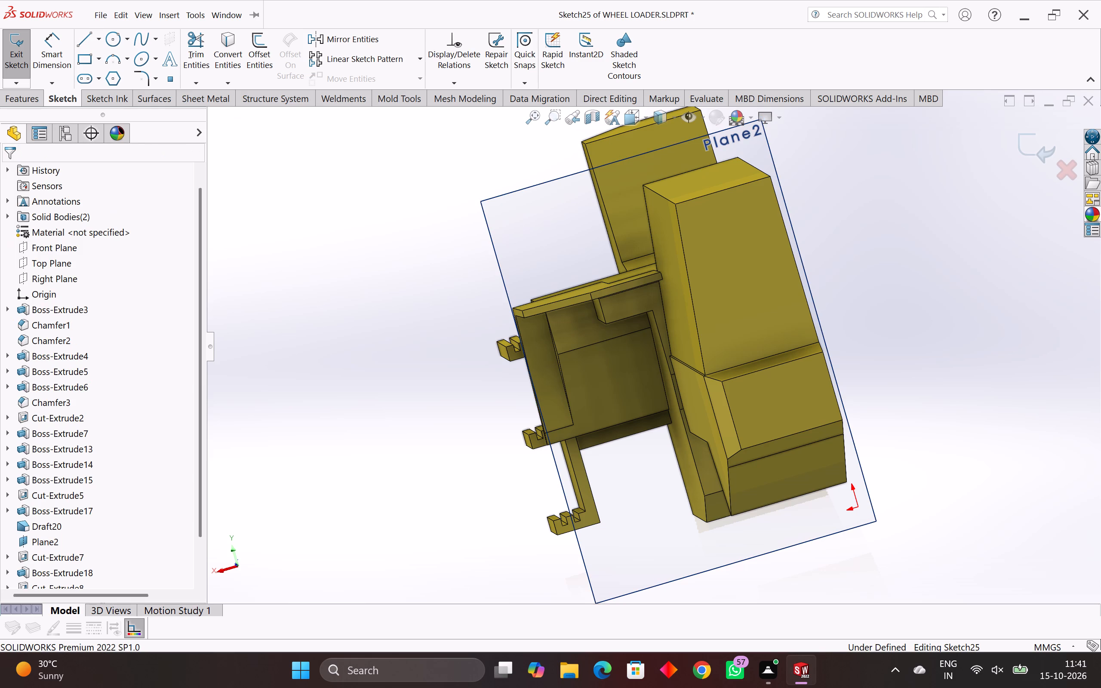
Convert the top edge and the platform-side edge of the tall block's end face into sketch lines on Plane2.
left_click(697, 199, "ctrl")
left_click(683, 242, "ctrl")
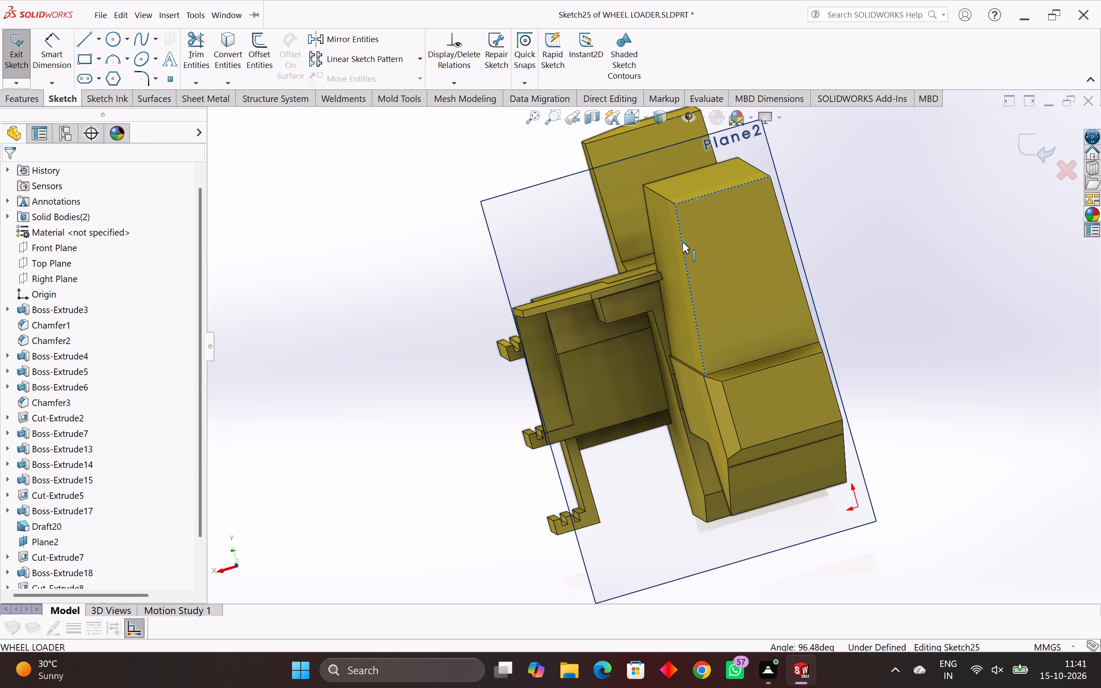
left_click(228, 43)
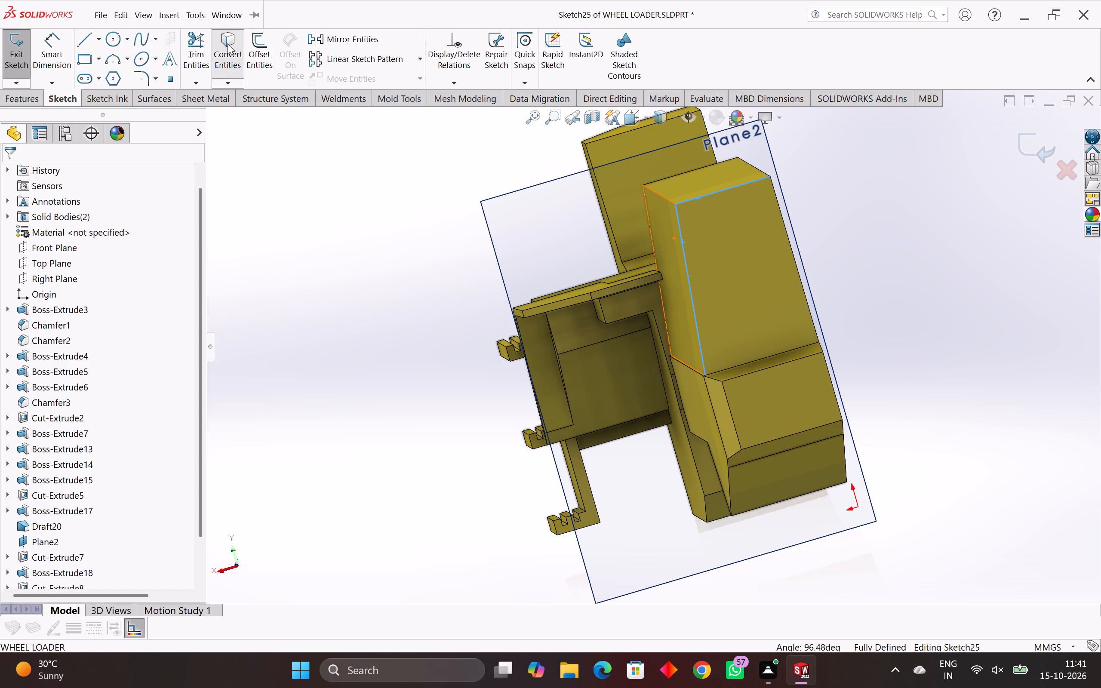
Offset the chain of converted lines by 0.35 mm in the reversed direction, with line-type cap ends, on Plane2.
middle_click_drag(705, 286, 811, 358)
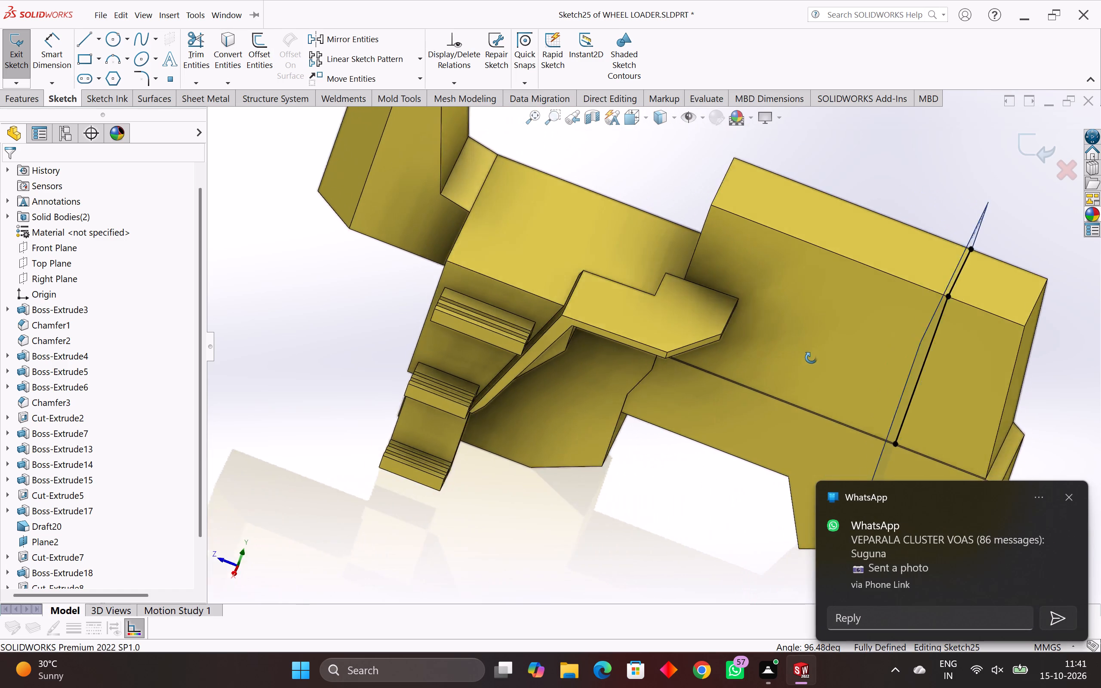
middle_click_drag(811, 358, 772, 340)
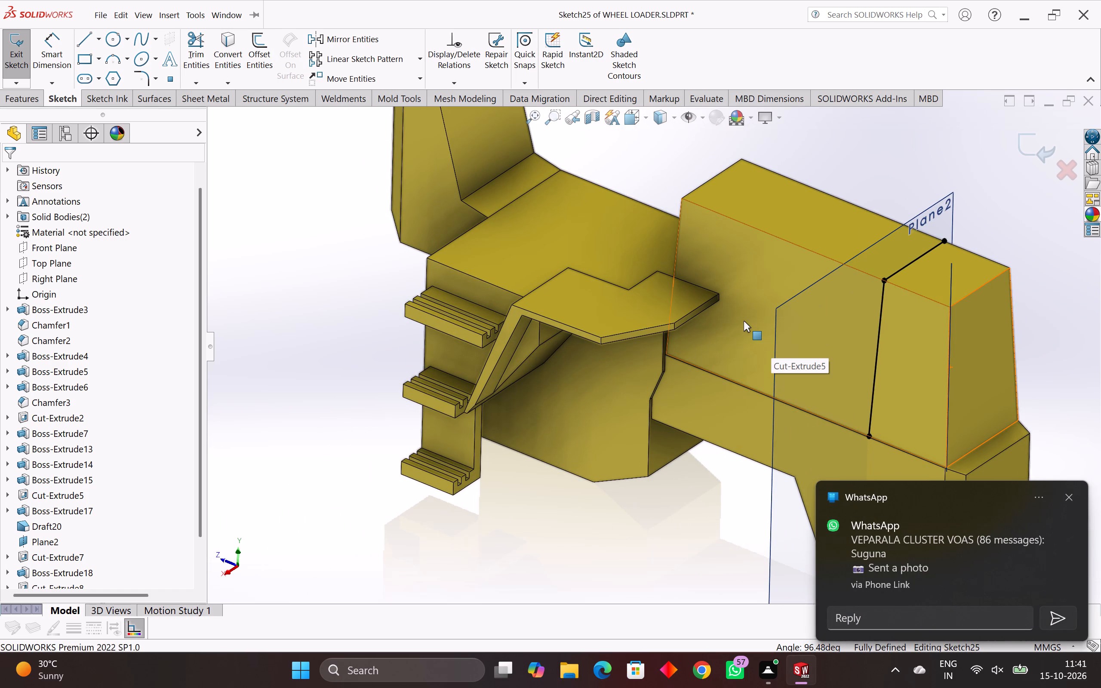
middle_click_drag(917, 372, 838, 344)
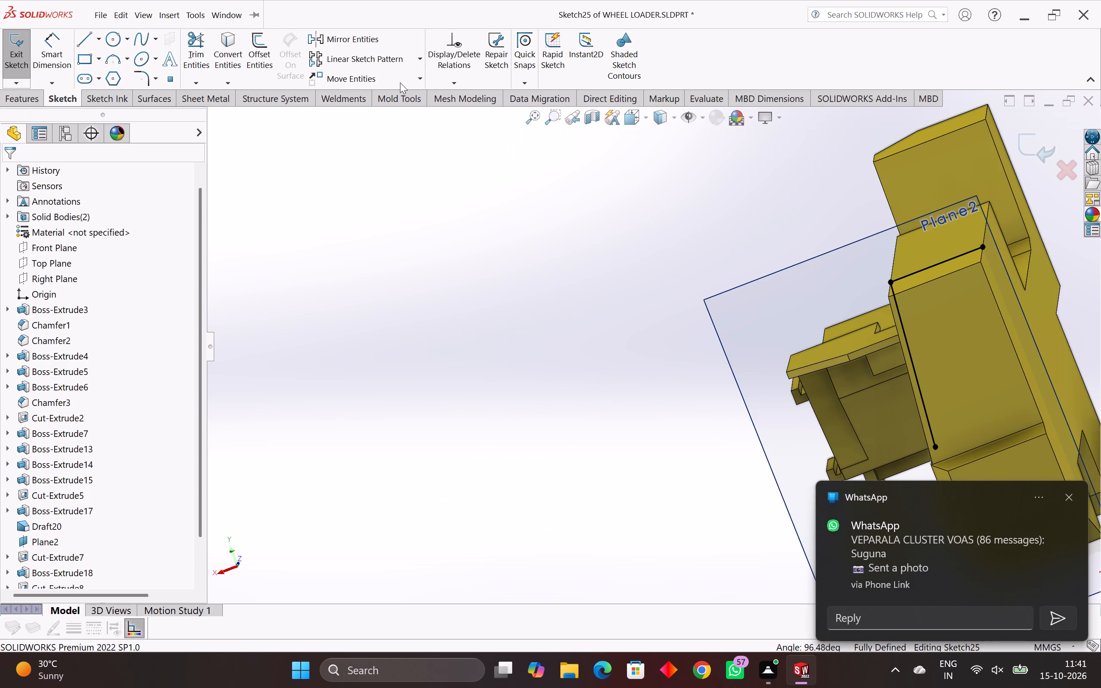
left_click(262, 61)
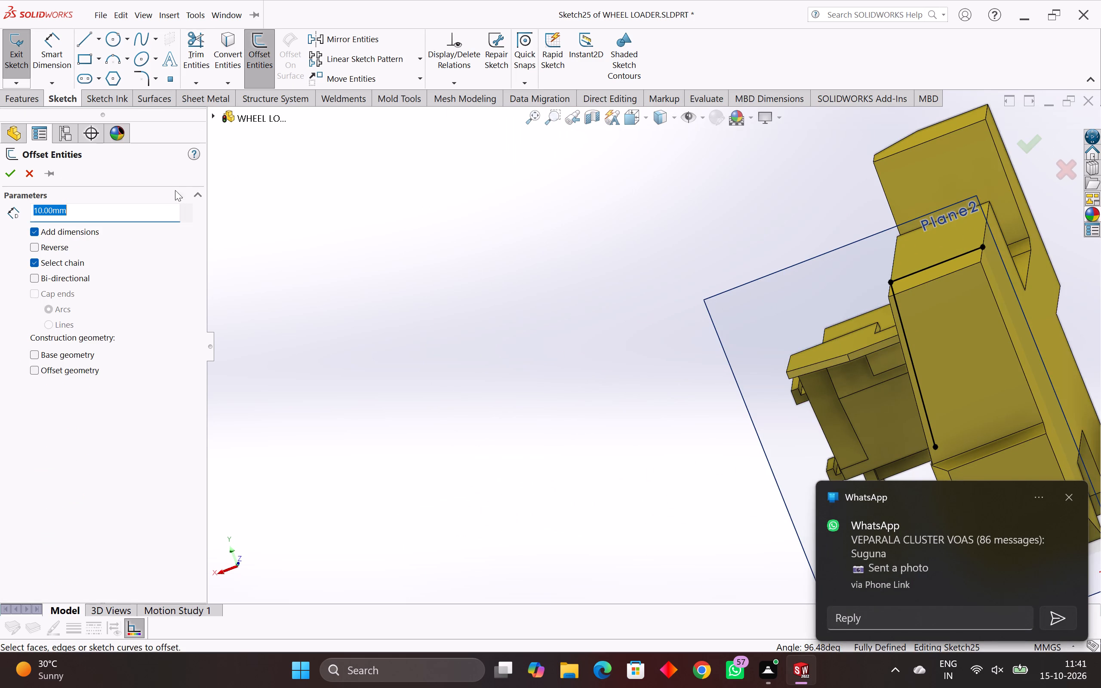
type(".35")
key("Return")
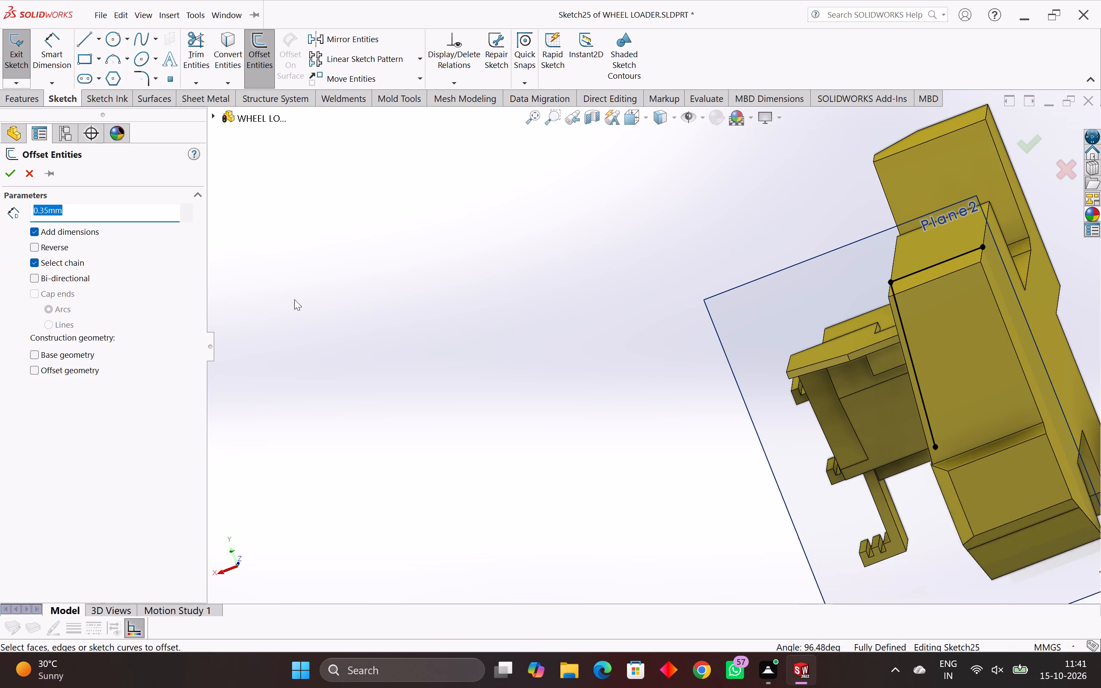
scroll(800, 371, "up", 2)
scroll(967, 354, "up", 3)
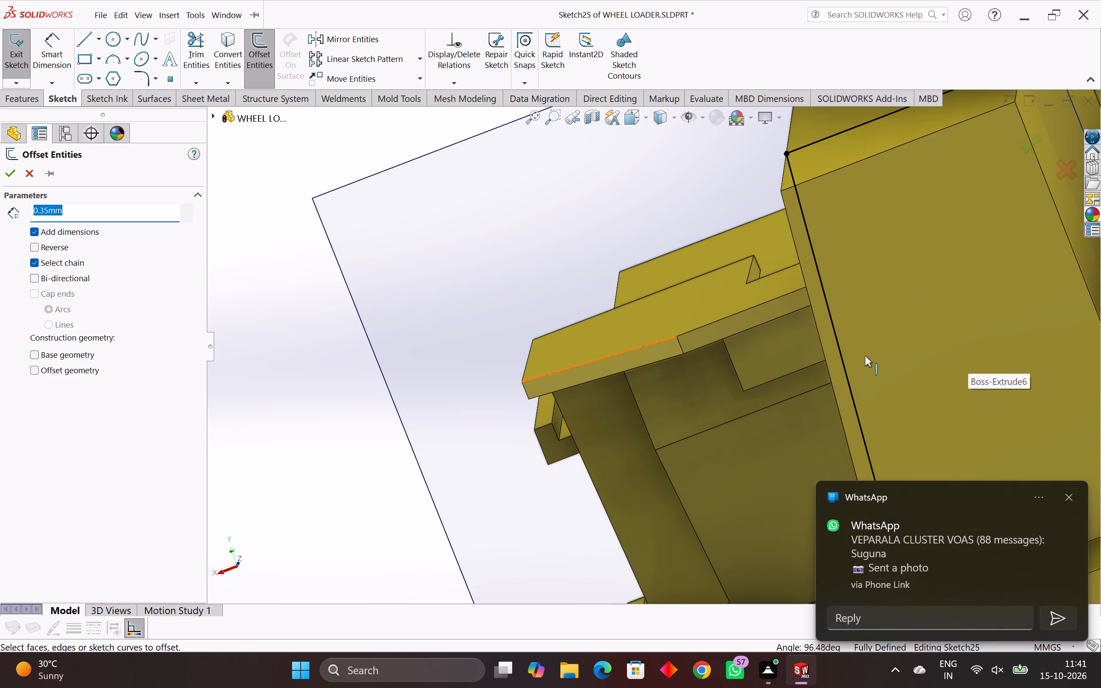
left_click(842, 362)
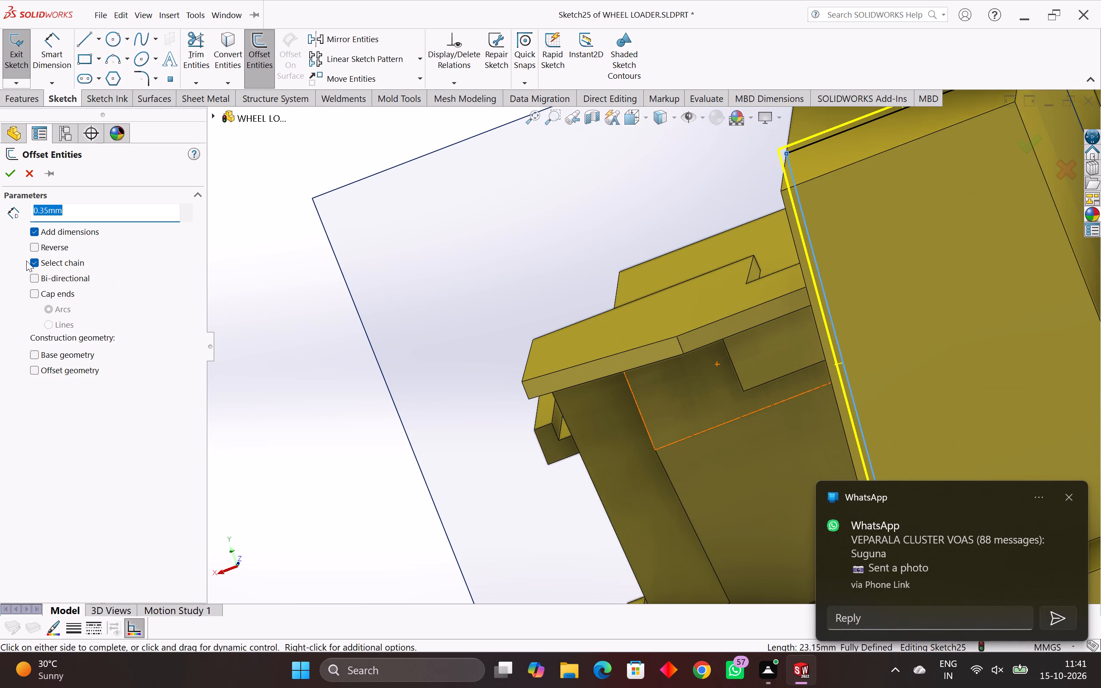
left_click(31, 249)
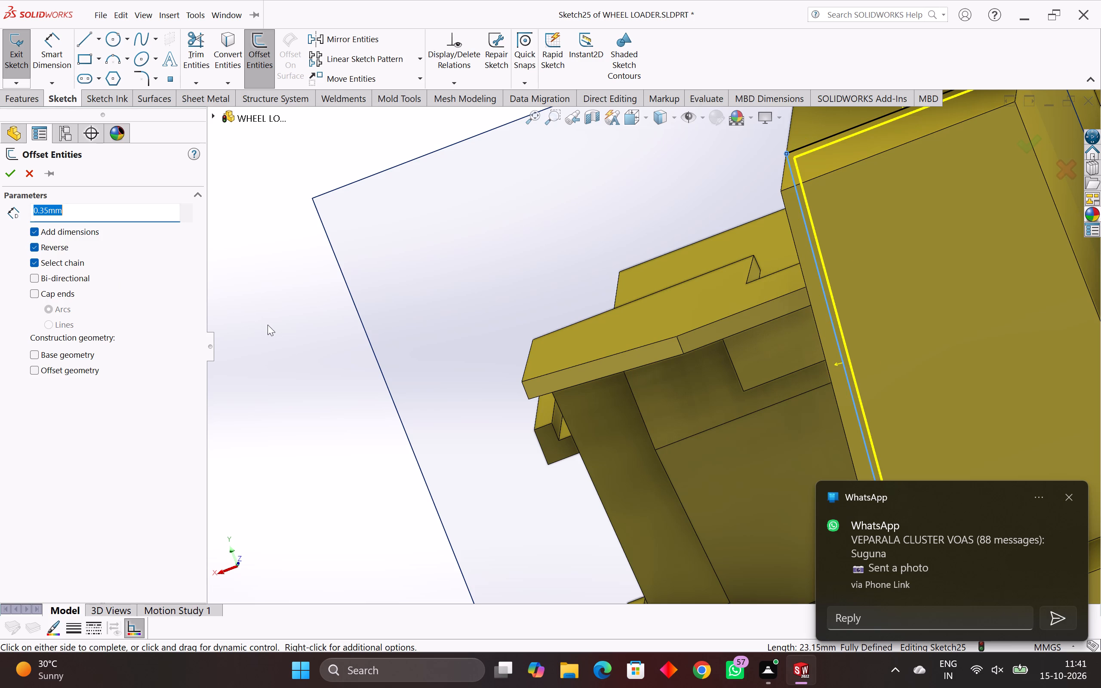
scroll(824, 438, "down", 1)
scroll(895, 461, "down", 5)
scroll(788, 427, "up", 3)
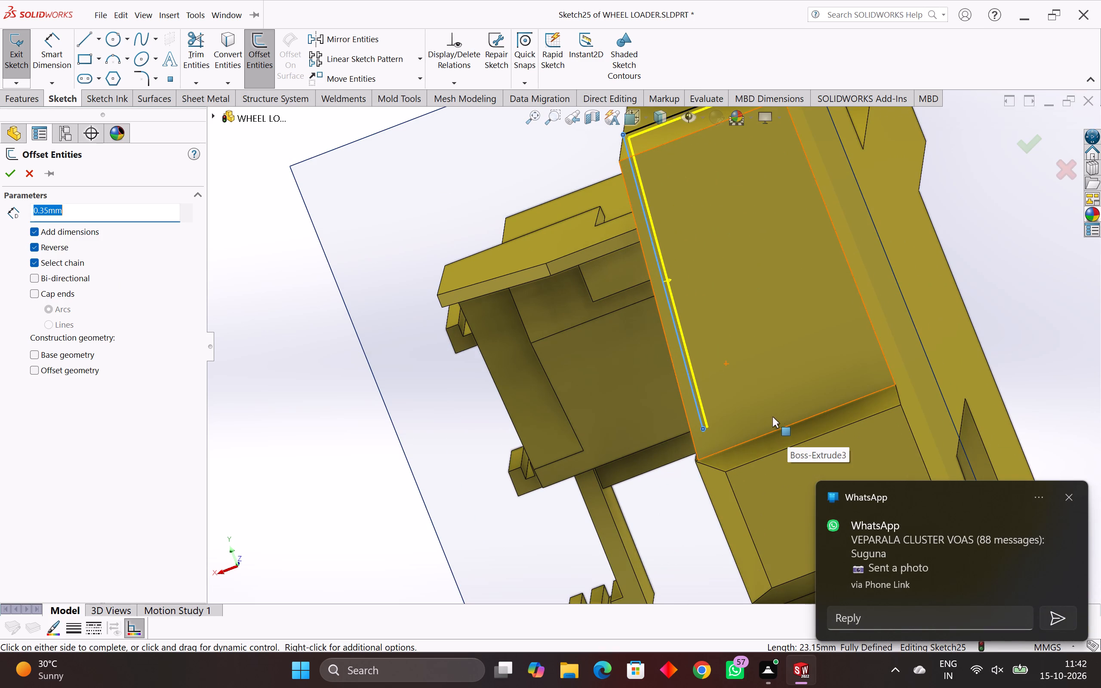
scroll(797, 282, "down", 3)
scroll(743, 252, "up", 3)
scroll(710, 235, "up", 3)
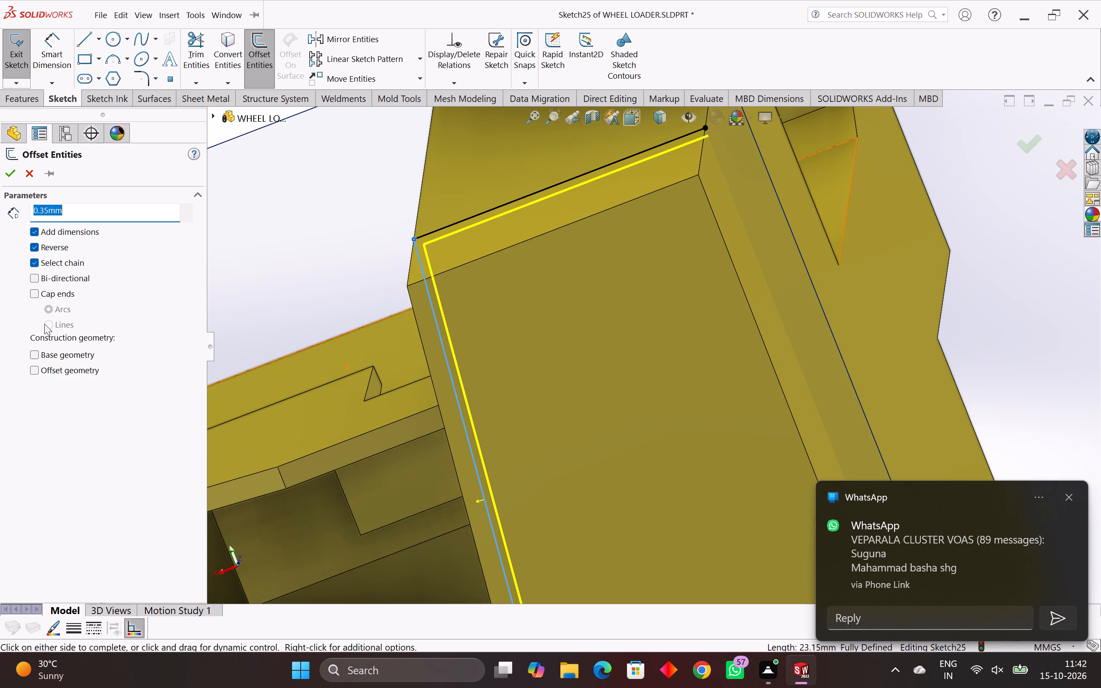
left_click(32, 296)
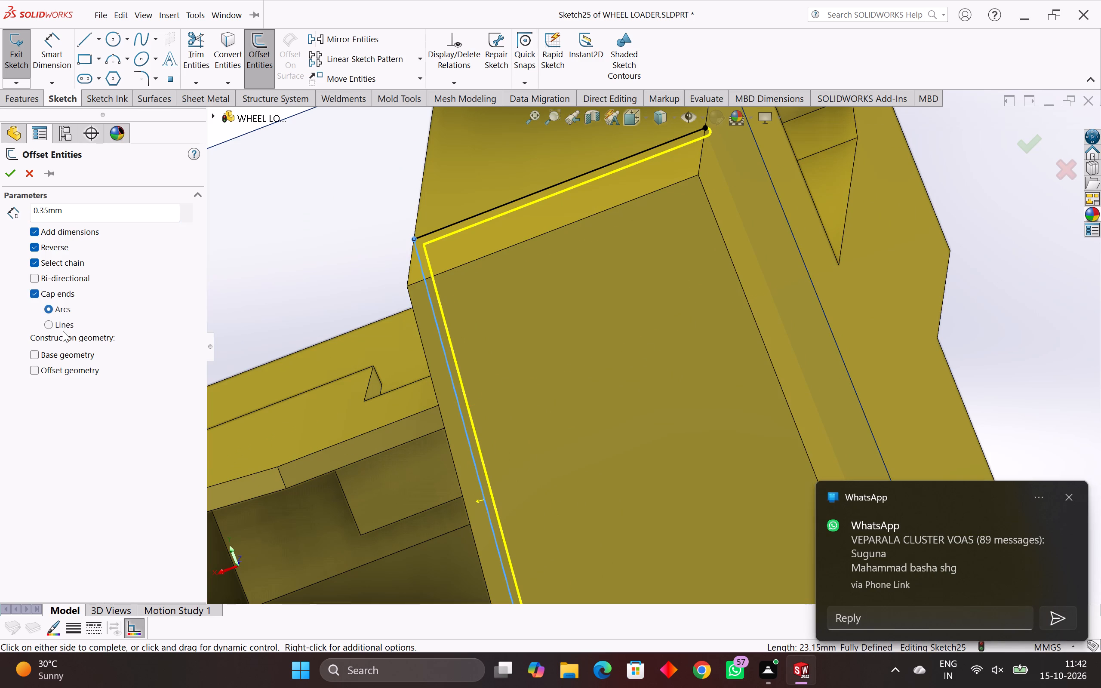
left_click(47, 324)
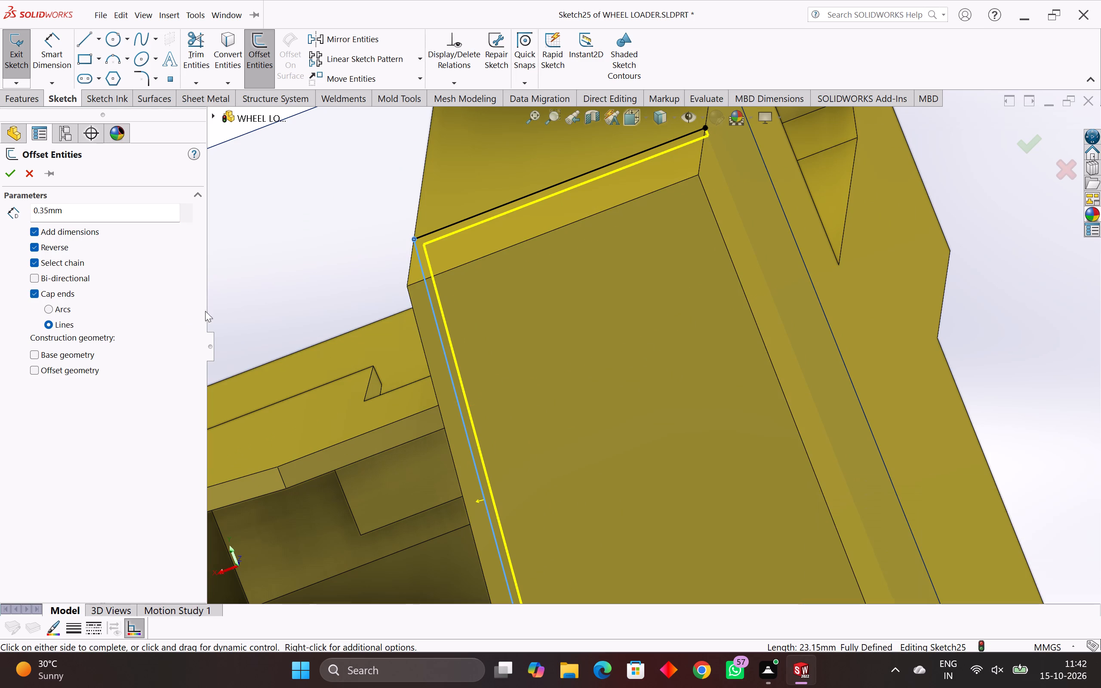
Examine both capped ends of the offset preview against the tall block's edges and accept the offset.
scroll(705, 172, "up", 7)
scroll(656, 190, "up", 4)
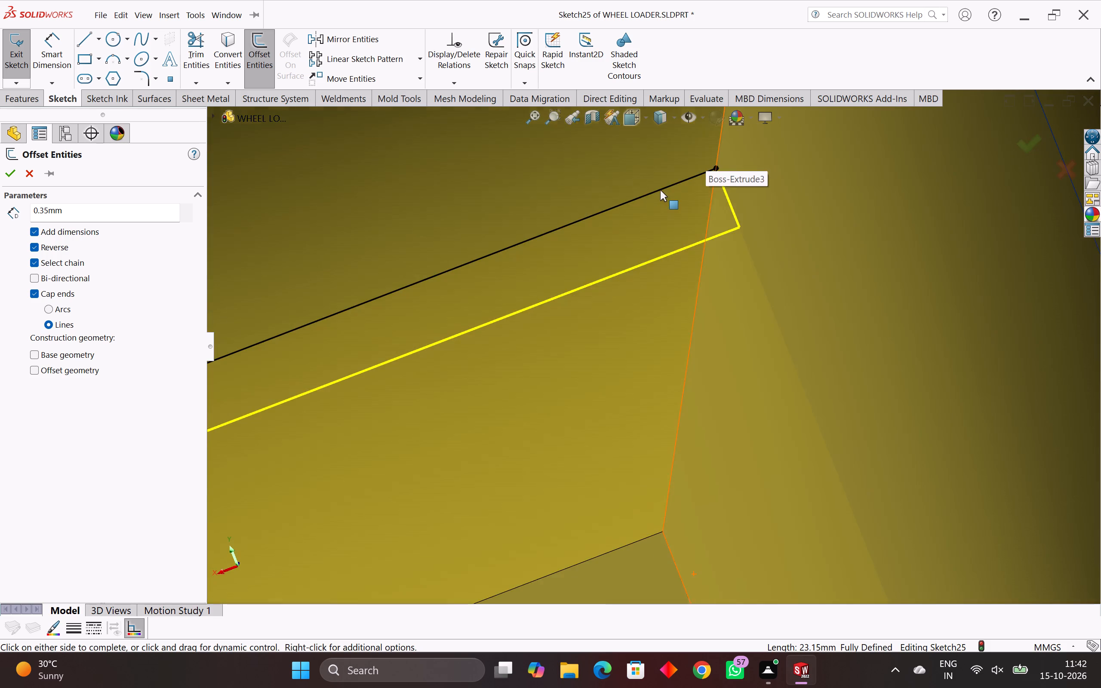
scroll(713, 197, "up", 5)
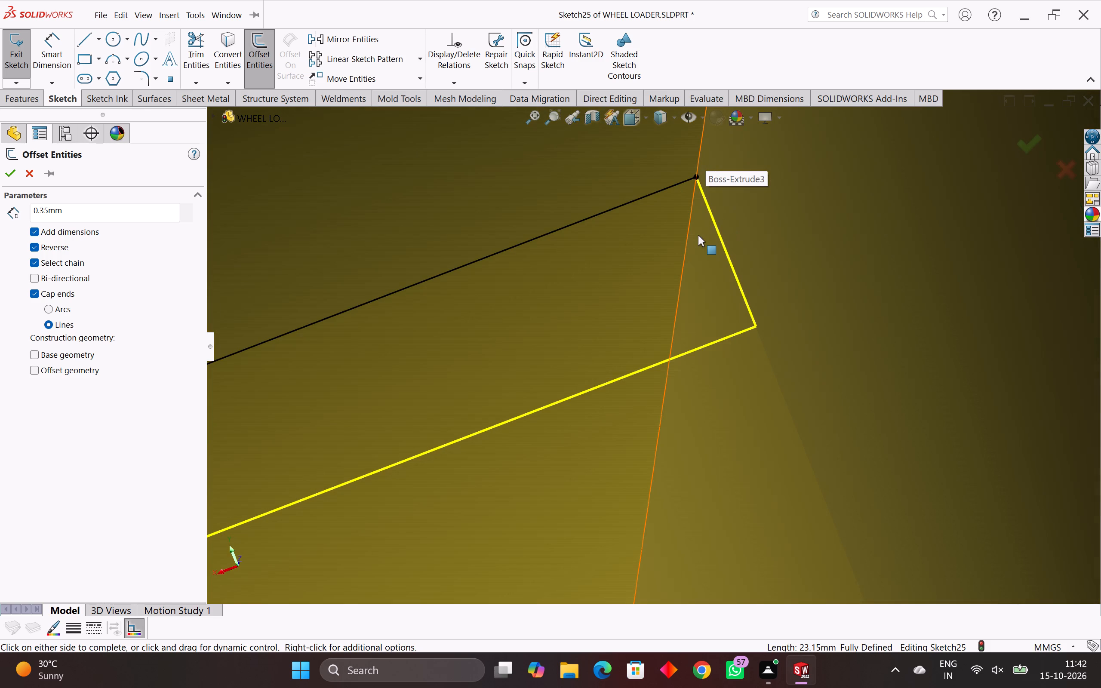
middle_click_drag(700, 236, 706, 212)
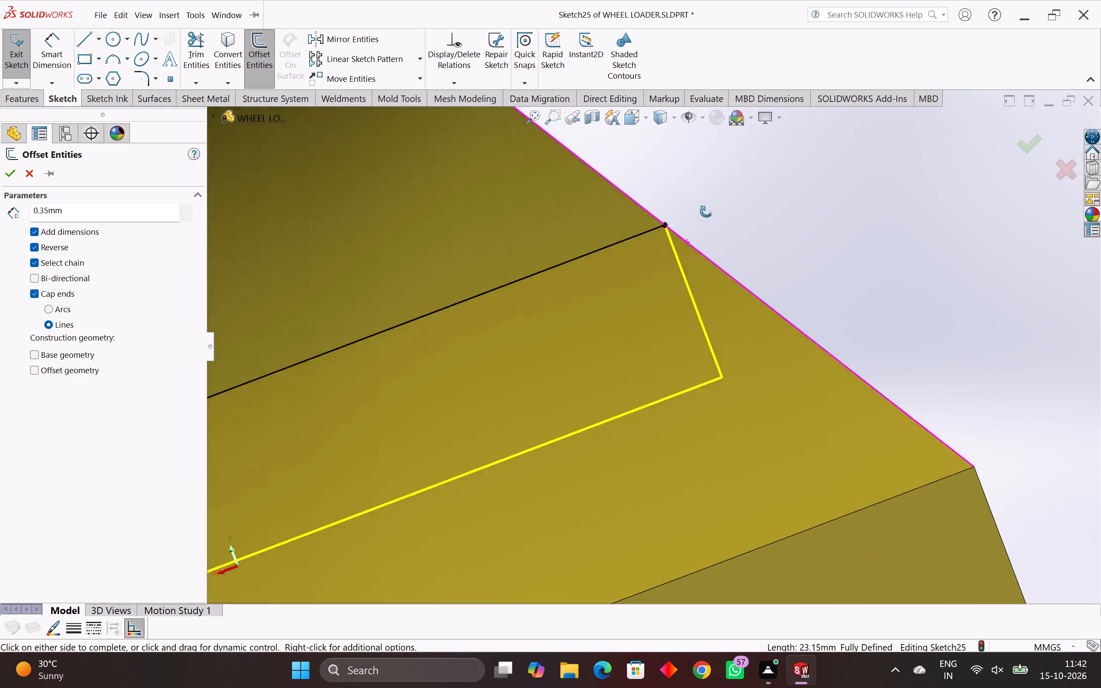
middle_click_drag(706, 212, 702, 205)
scroll(737, 299, "down", 7)
middle_click_drag(709, 337, 696, 321)
scroll(702, 325, "down", 15)
middle_click_drag(568, 366, 576, 369)
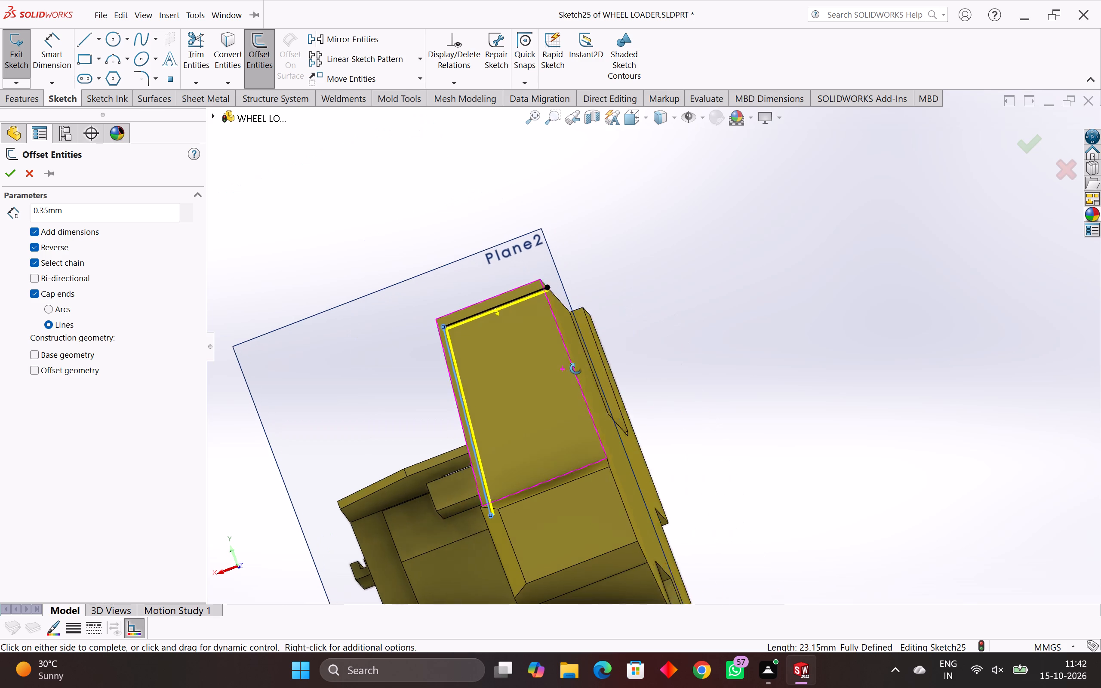
middle_click_drag(576, 369, 578, 382)
scroll(565, 318, "up", 4)
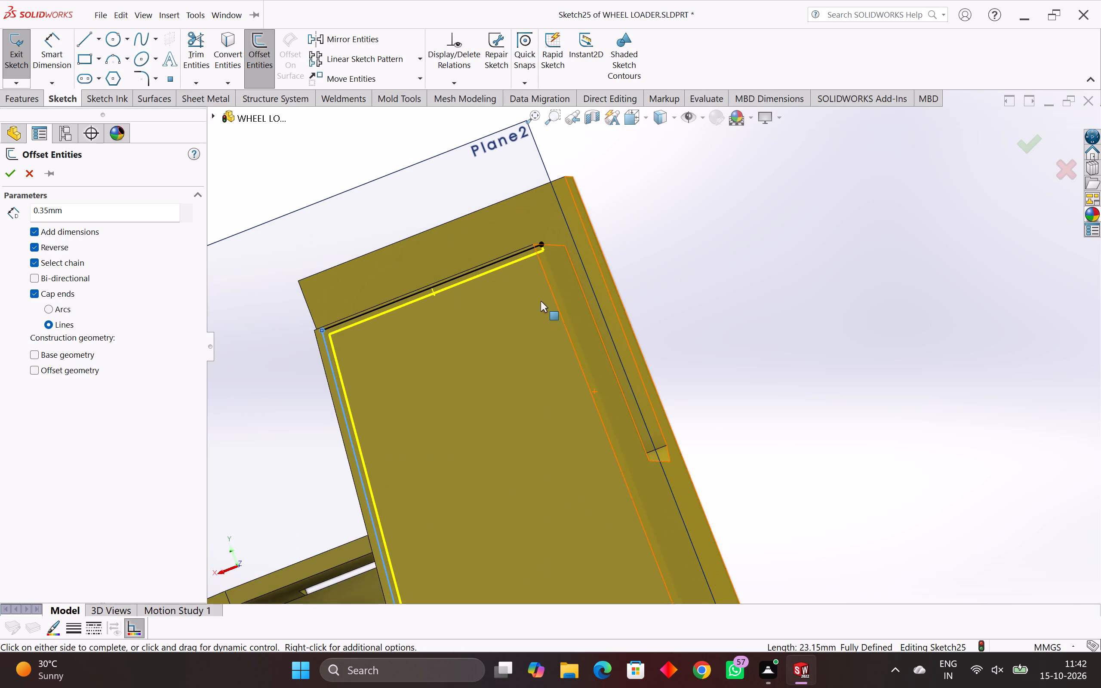
scroll(539, 298, "up", 2)
middle_click_drag(536, 295, 540, 289)
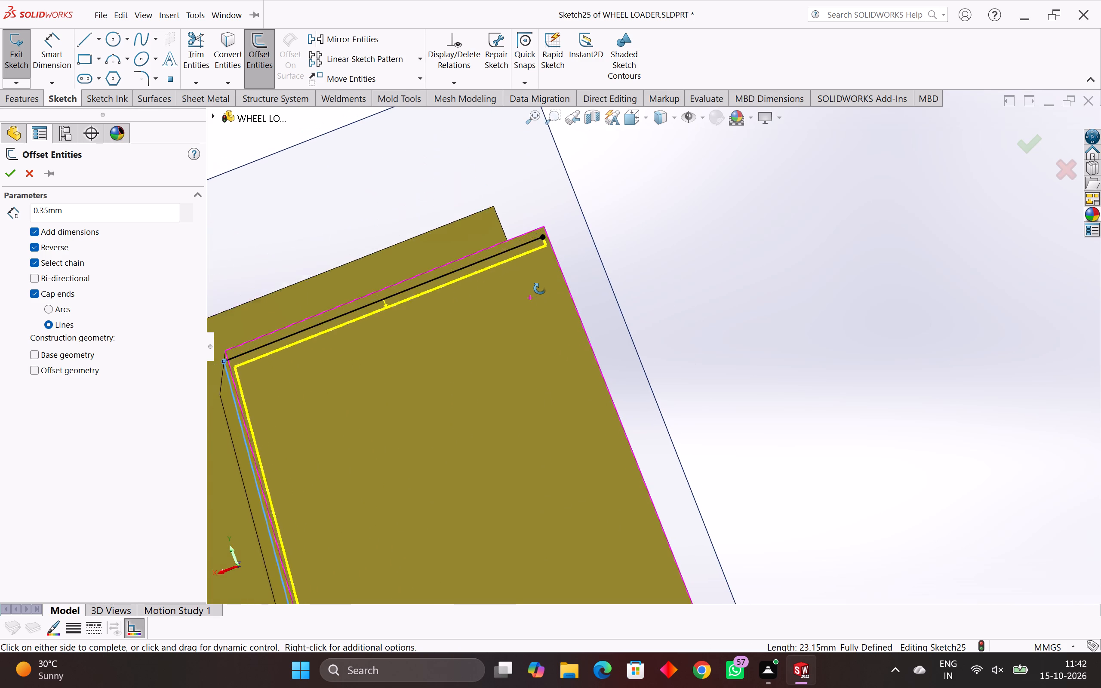
middle_click_drag(540, 289, 539, 273)
scroll(539, 273, "down", 4)
scroll(544, 393, "down", 3)
scroll(598, 517, "up", 8)
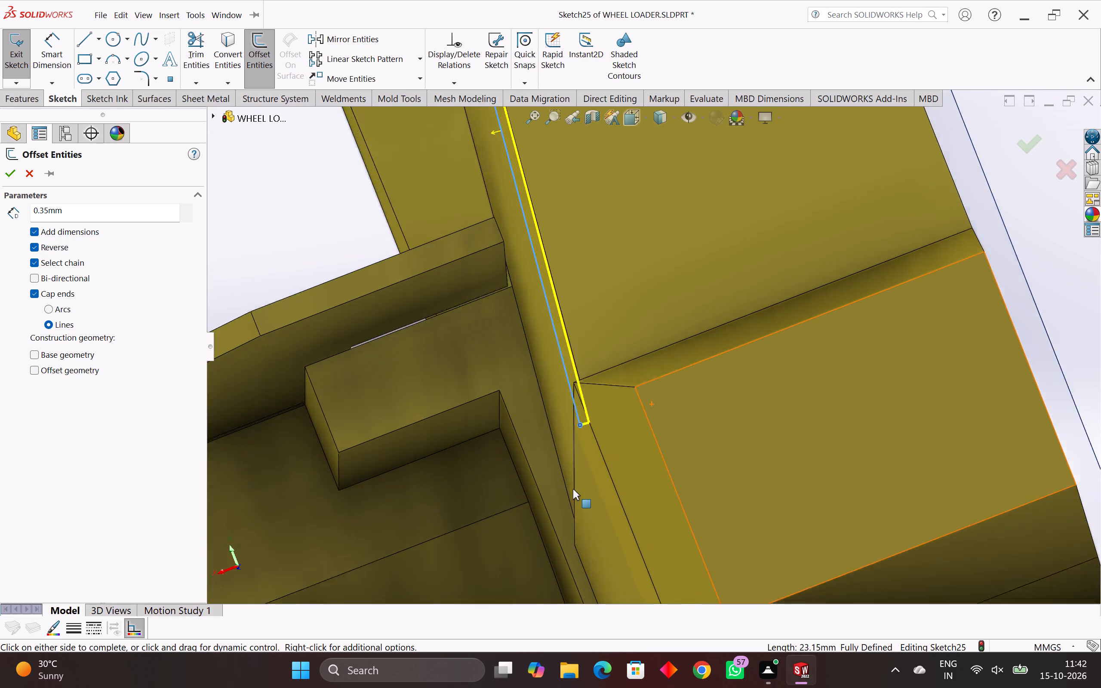
scroll(573, 489, "up", 1)
scroll(600, 421, "up", 4)
scroll(603, 358, "up", 6)
scroll(591, 320, "up", 3)
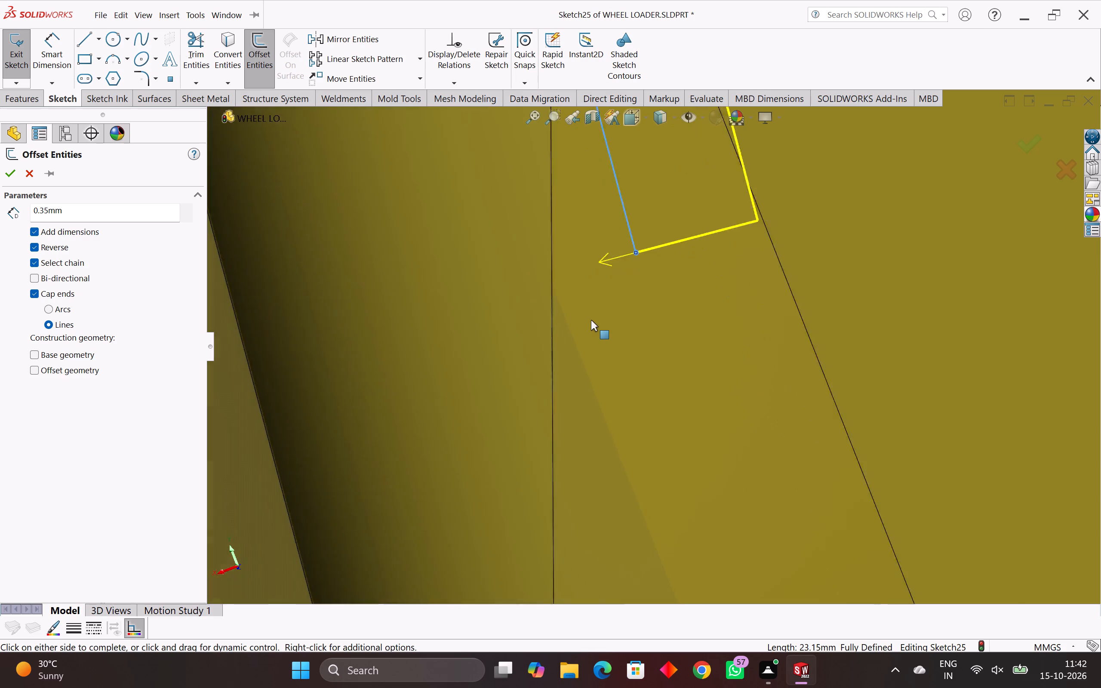
scroll(591, 320, "up", 1)
scroll(592, 314, "down", 5)
scroll(655, 300, "down", 4)
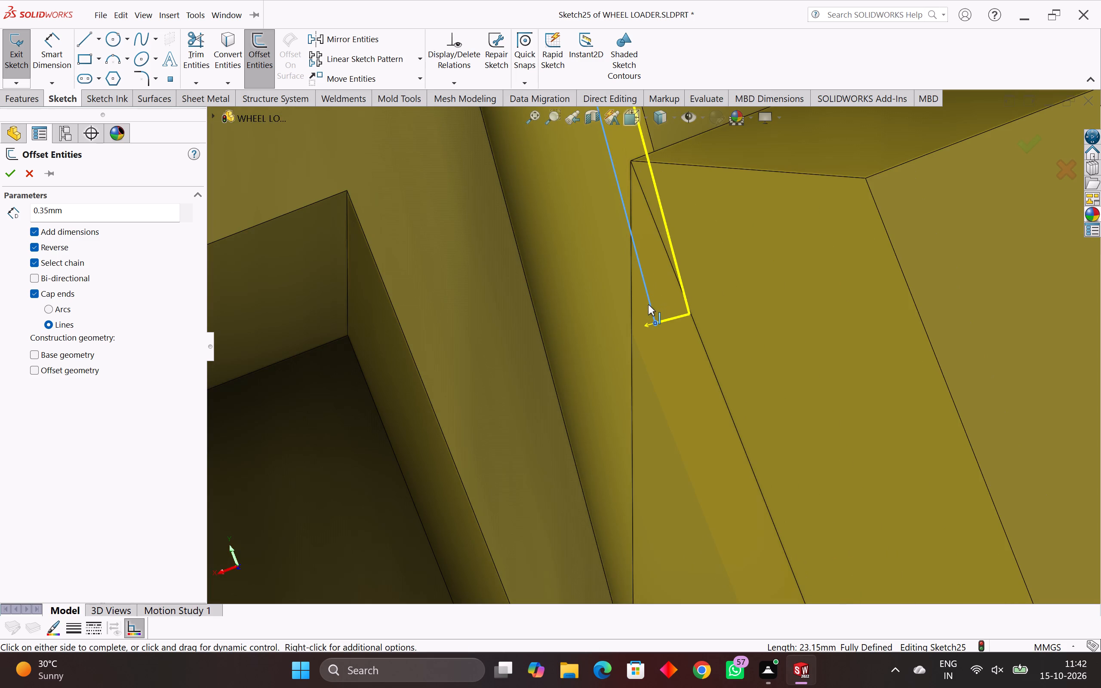
scroll(597, 323, "down", 2)
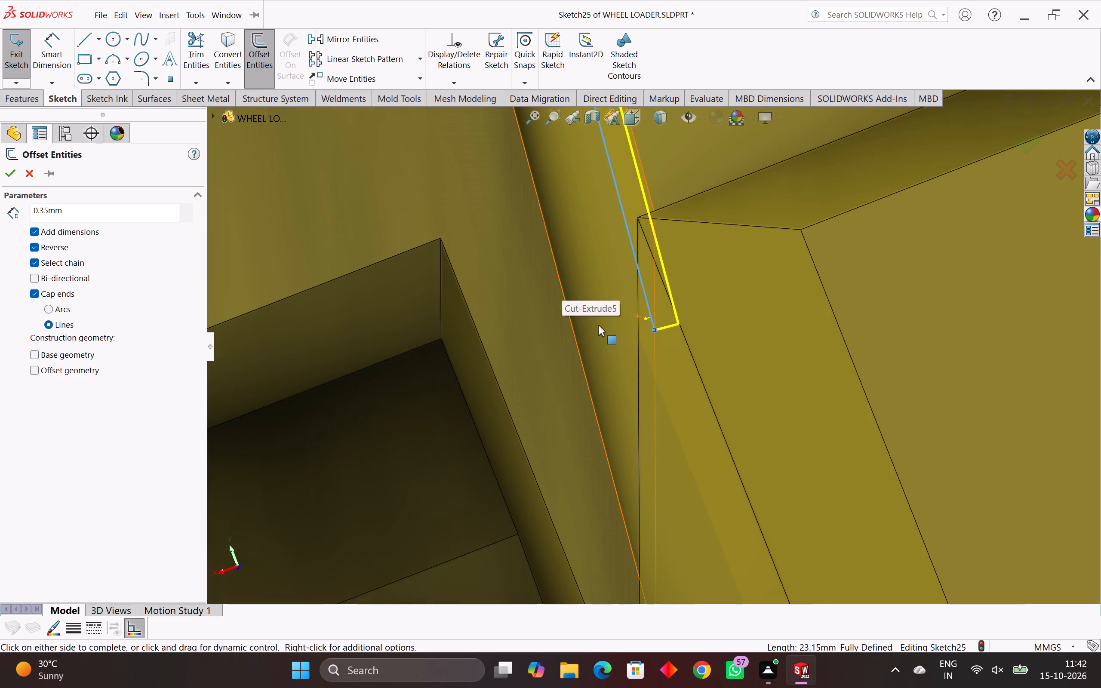
middle_click_drag(598, 327, 593, 357)
scroll(593, 357, "down", 6)
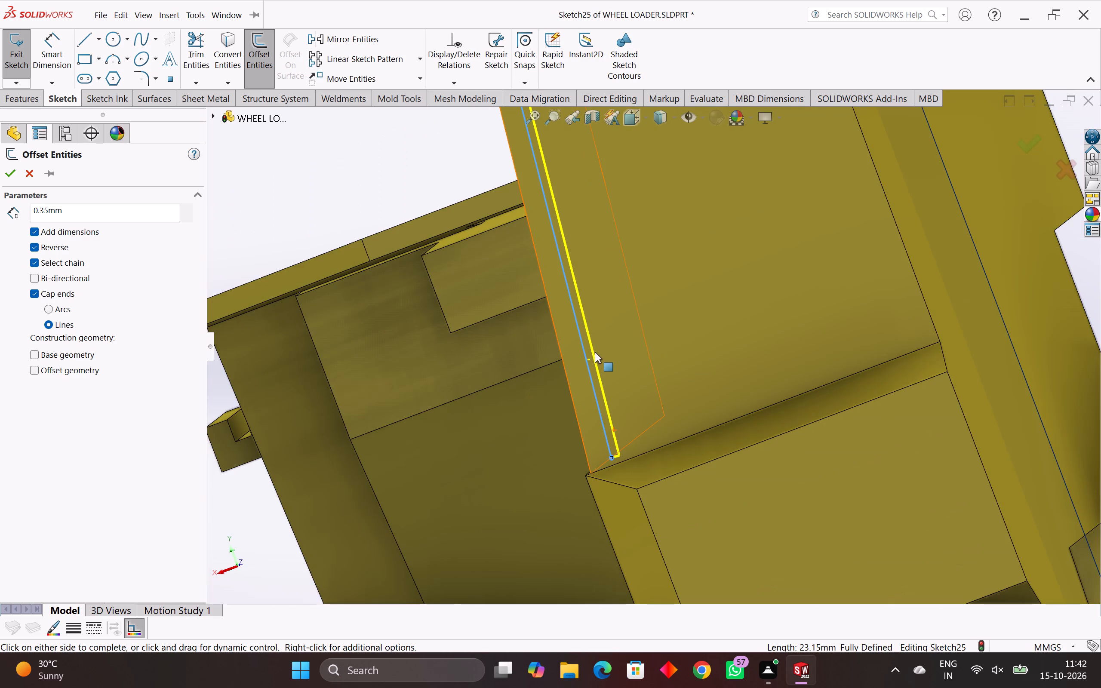
scroll(633, 429, "up", 3)
middle_click_drag(639, 433, 648, 440)
left_click(9, 172)
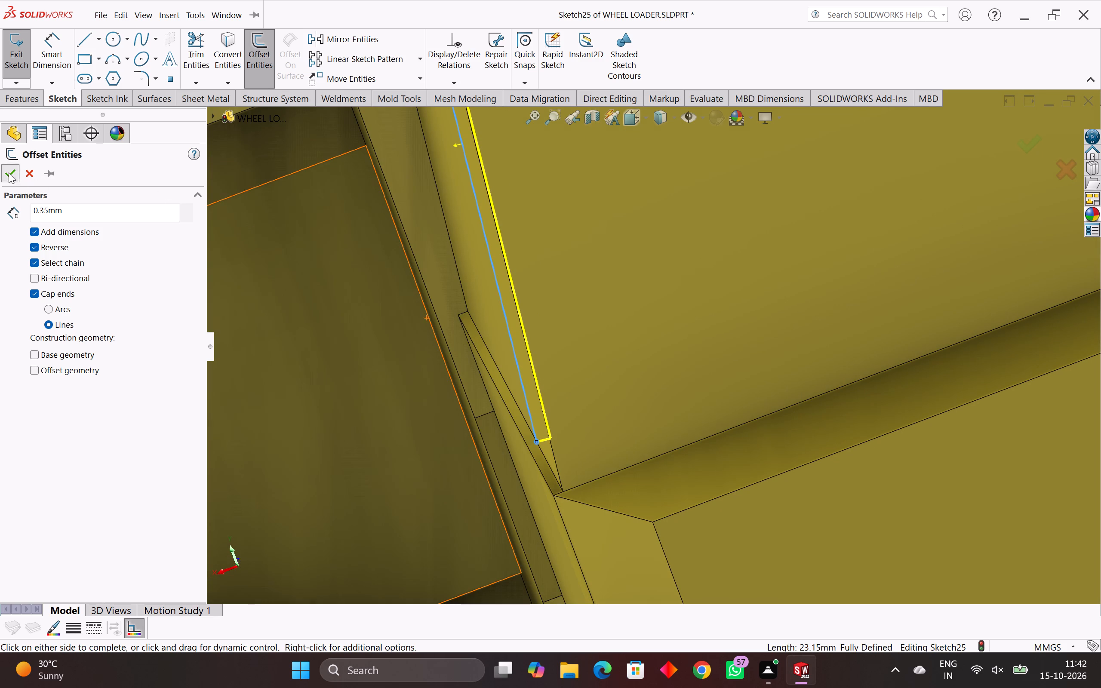
Examine the closed offset profile along the tall block's side and at its capped top end.
scroll(516, 319, "down", 2)
middle_click_drag(515, 321, 489, 334)
scroll(492, 345, "down", 7)
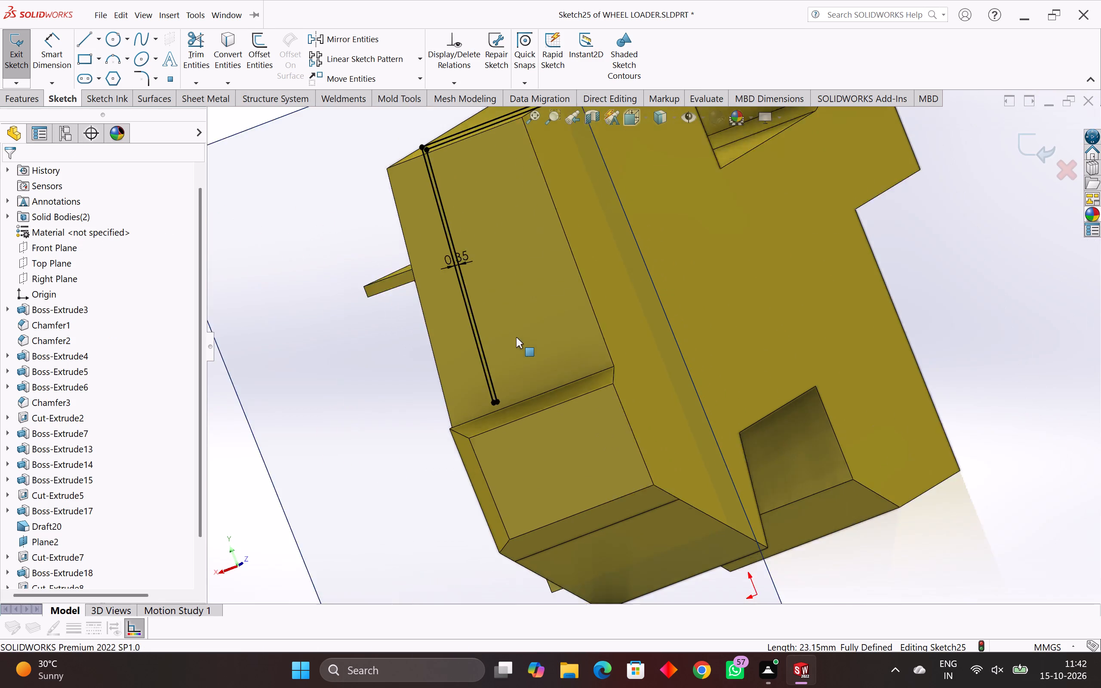
scroll(606, 197, "up", 8)
scroll(612, 270, "up", 3)
middle_click_drag(626, 297, 628, 301)
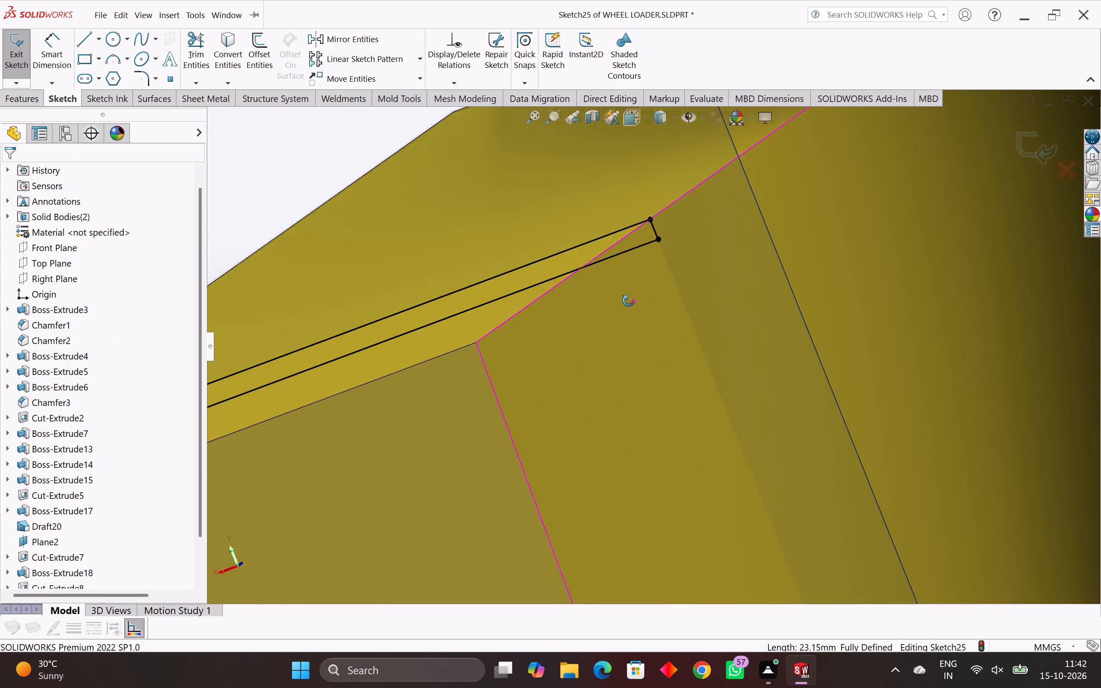
middle_click_drag(628, 301, 649, 327)
scroll(649, 327, "down", 7)
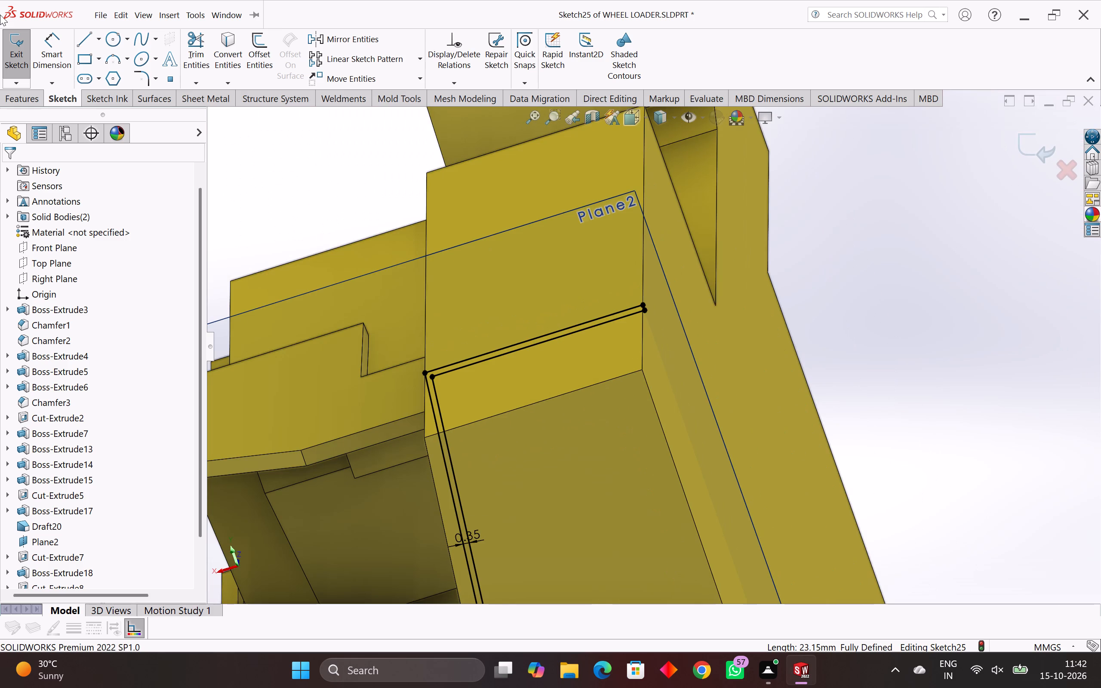
Extrude-cut the thin offset profile 1.00 mm blind, reversed to run from Plane2 away from the block's end face.
left_click(31, 97)
left_click(205, 44)
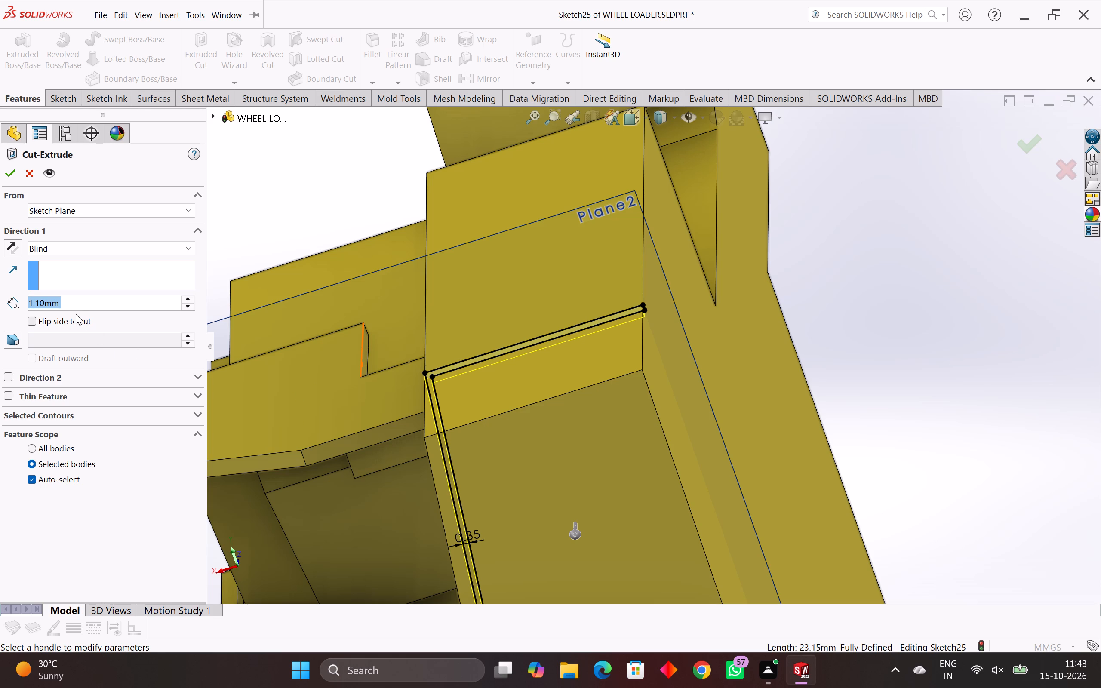
key("1")
key("Return")
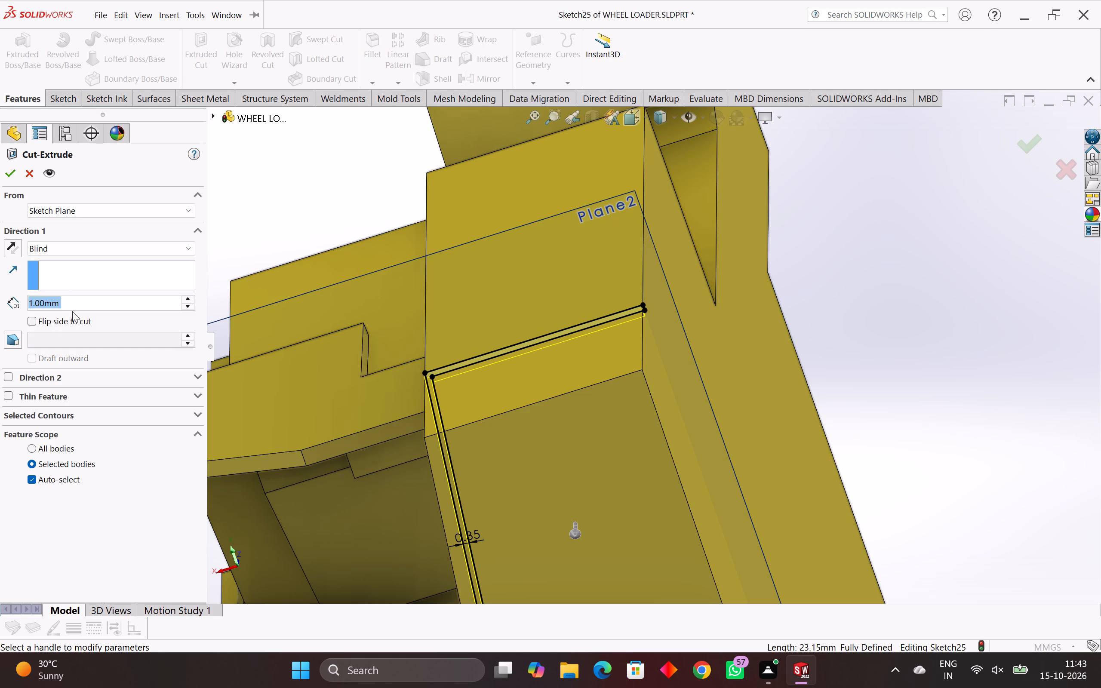
left_click(3, 249)
scroll(459, 415, "down", 3)
middle_click_drag(461, 417, 489, 442)
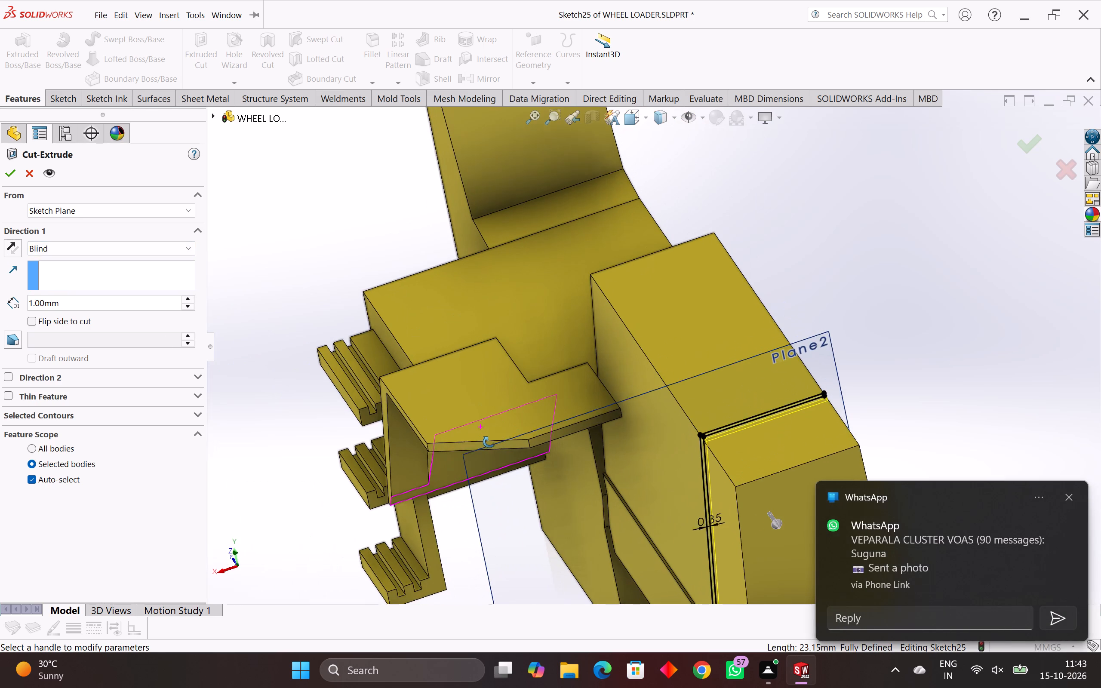
middle_click_drag(489, 442, 489, 443)
left_click(6, 245)
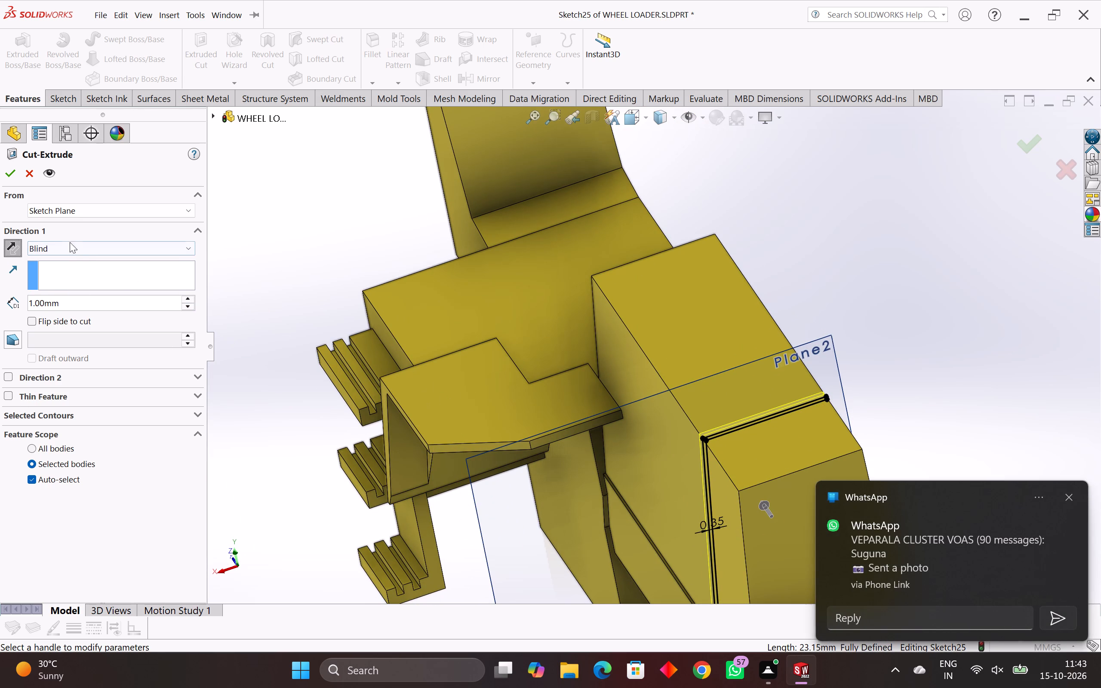
left_click(14, 176)
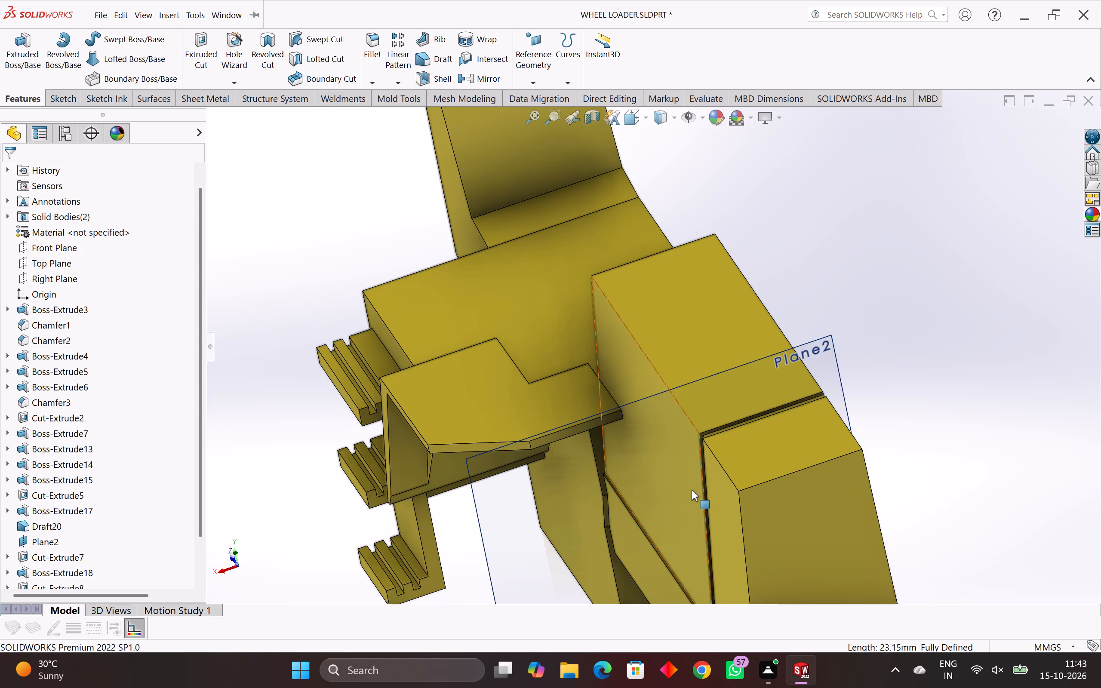
Start a linear pattern with the thin groove cut as the feature to pattern.
scroll(702, 494, "down", 2)
middle_click_drag(701, 476, 758, 589)
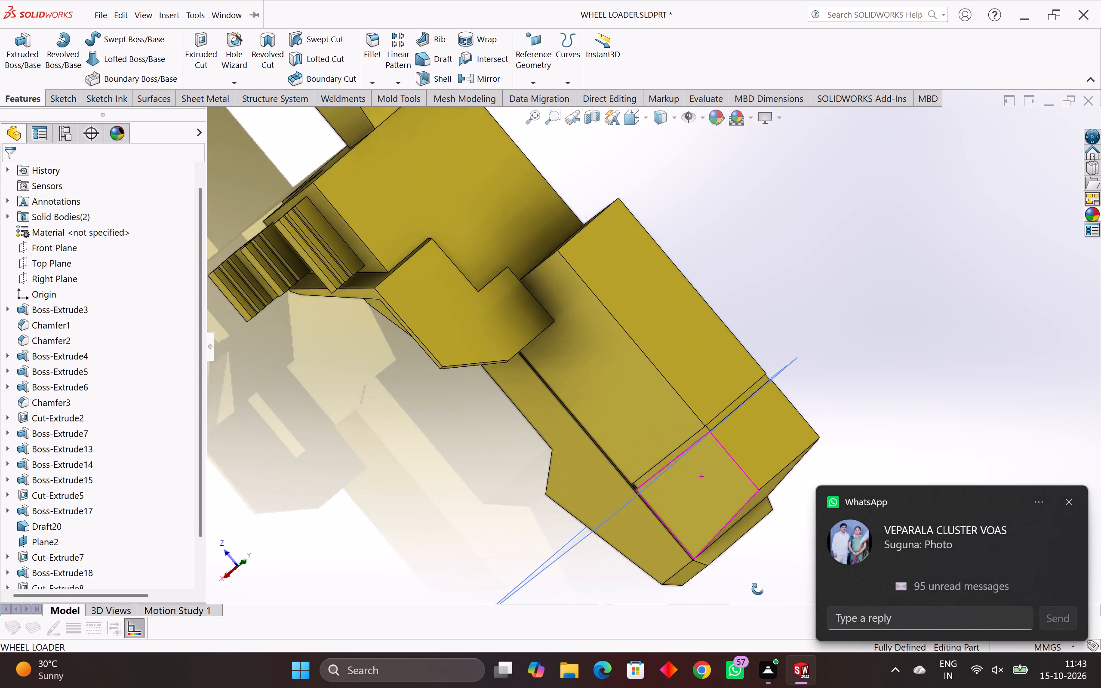
middle_click_drag(758, 589, 710, 575)
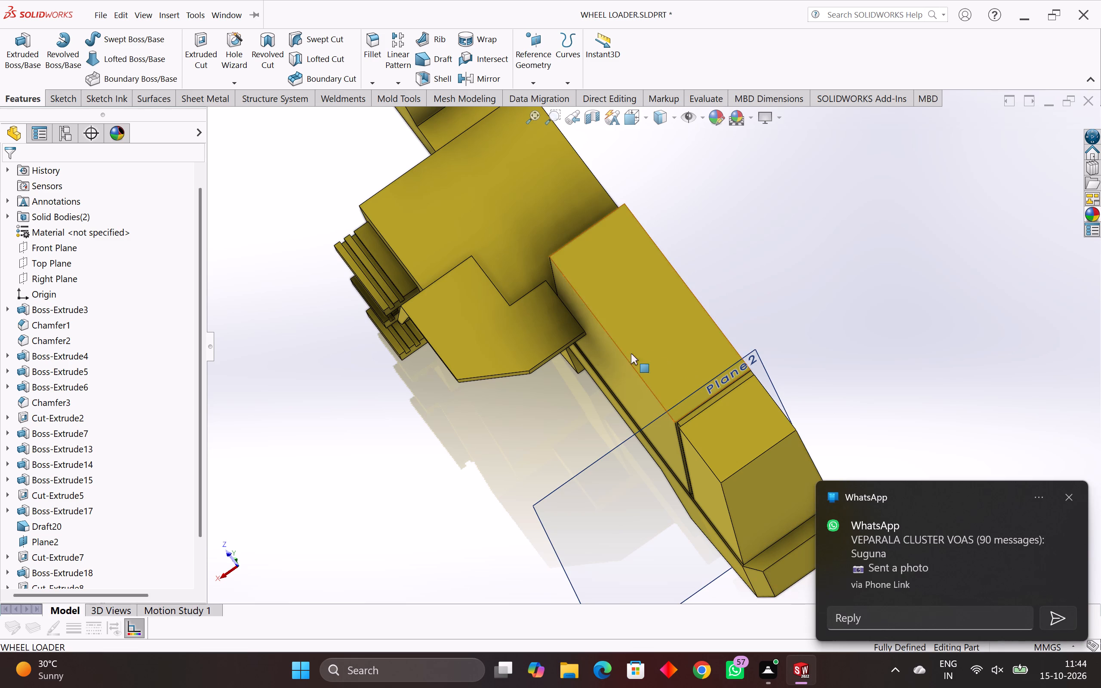
left_click(398, 61)
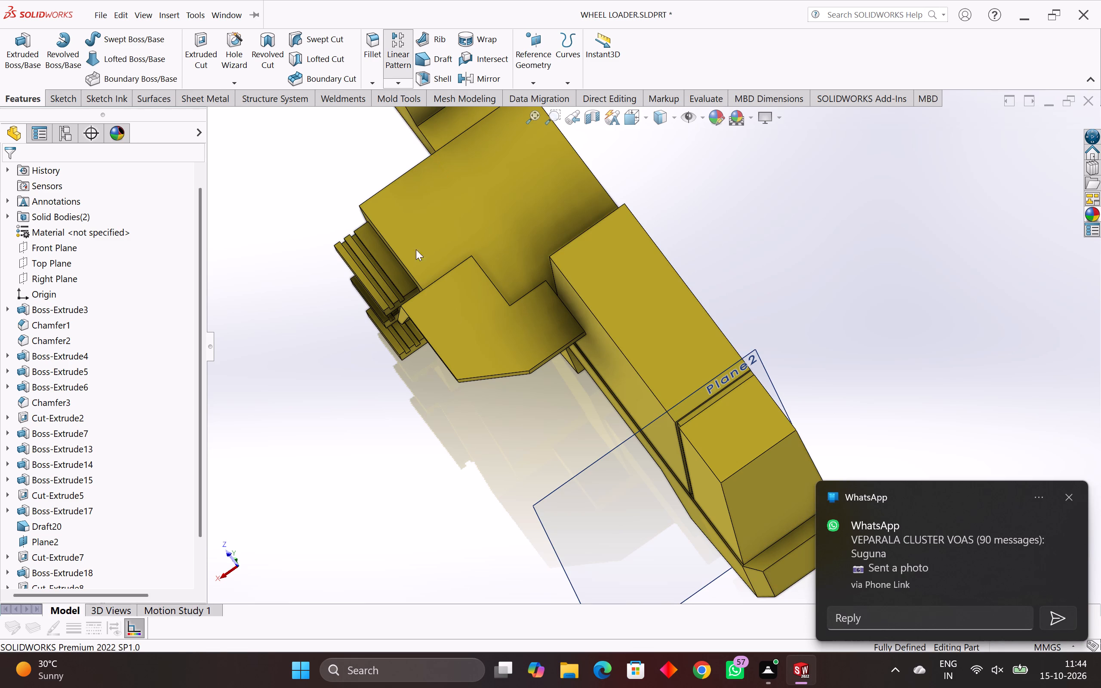
middle_click_drag(657, 485, 699, 480)
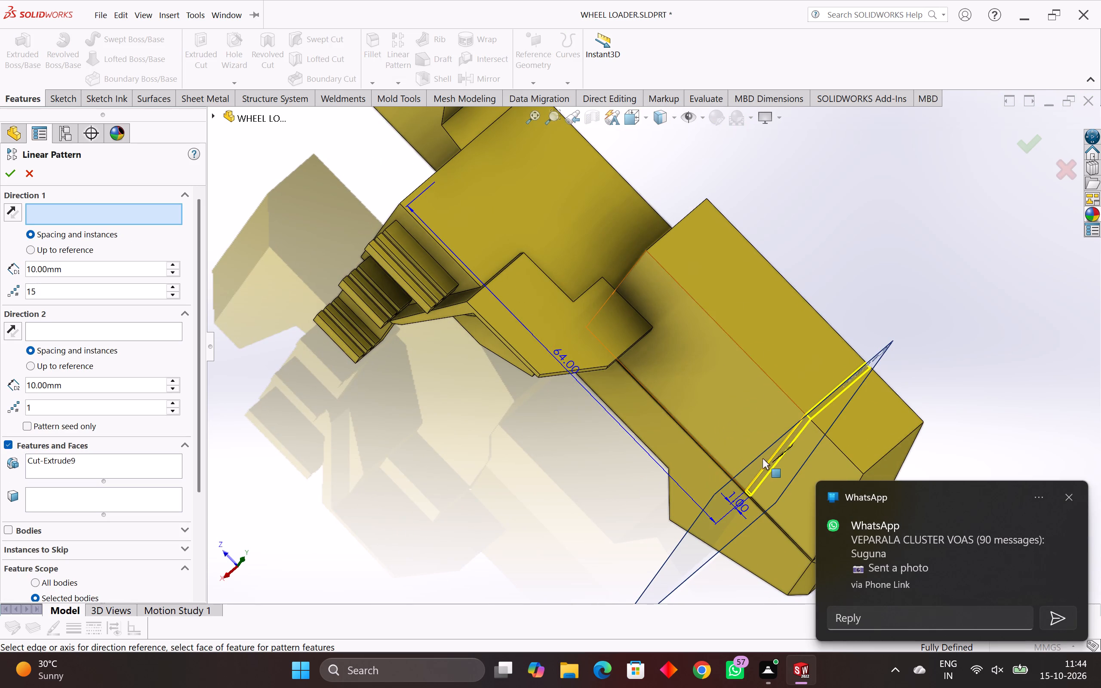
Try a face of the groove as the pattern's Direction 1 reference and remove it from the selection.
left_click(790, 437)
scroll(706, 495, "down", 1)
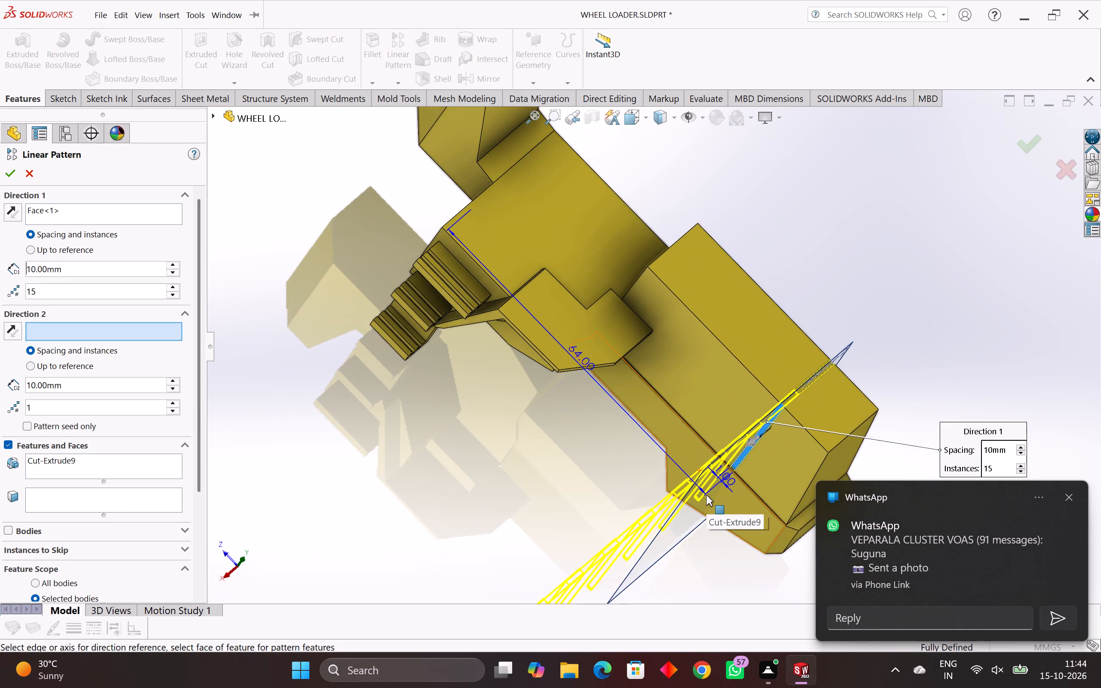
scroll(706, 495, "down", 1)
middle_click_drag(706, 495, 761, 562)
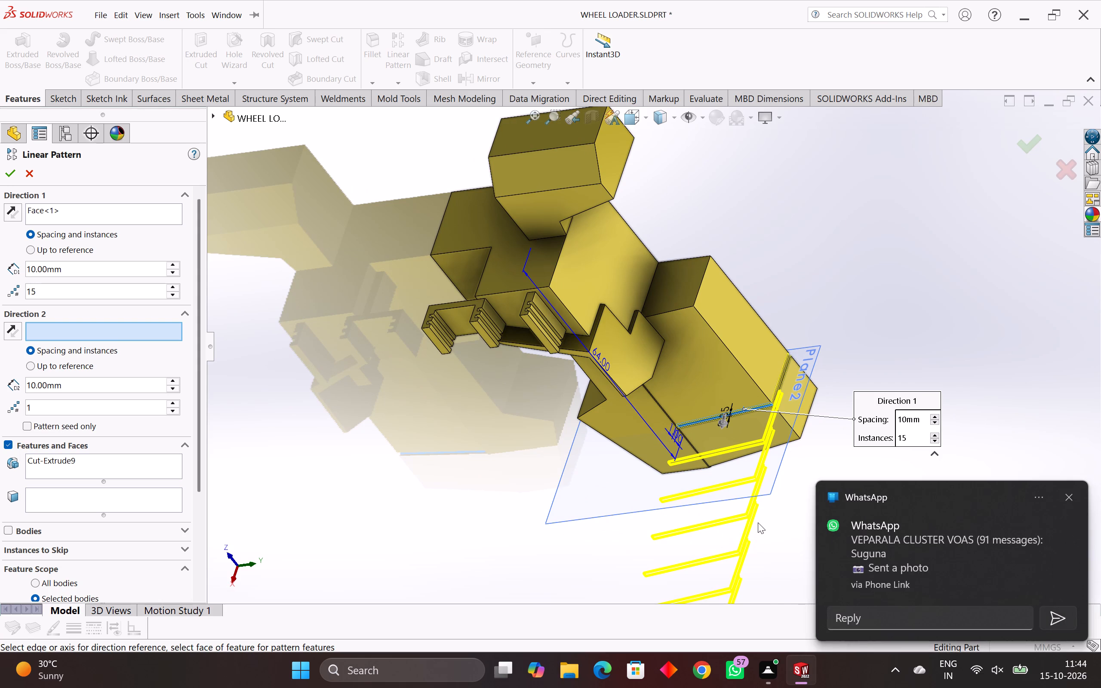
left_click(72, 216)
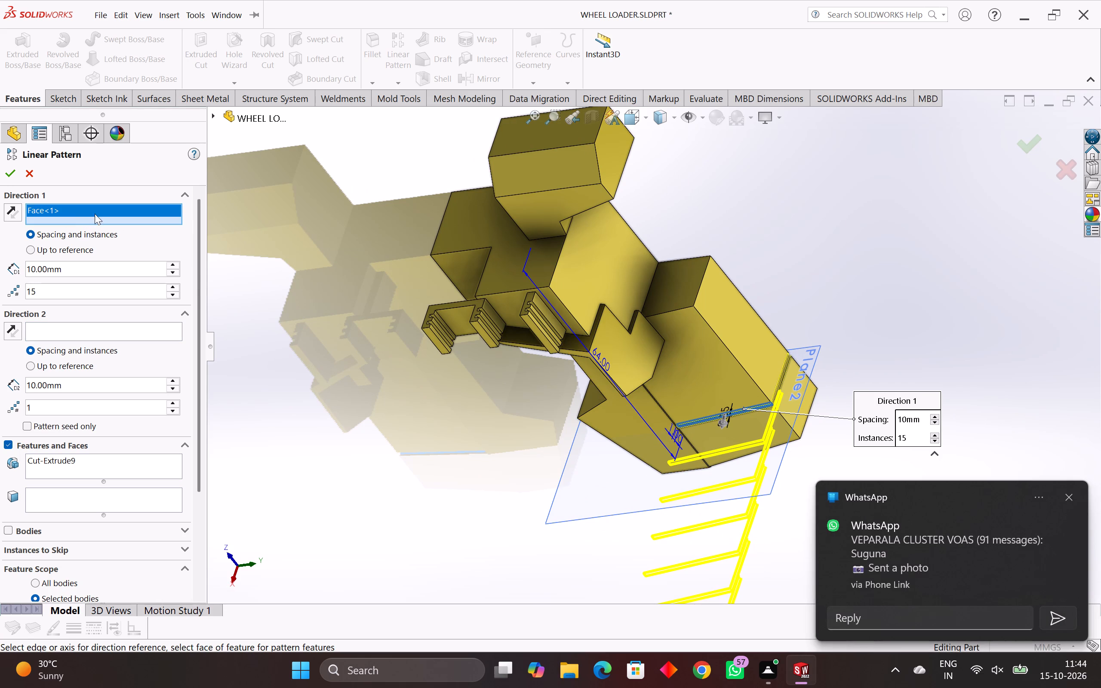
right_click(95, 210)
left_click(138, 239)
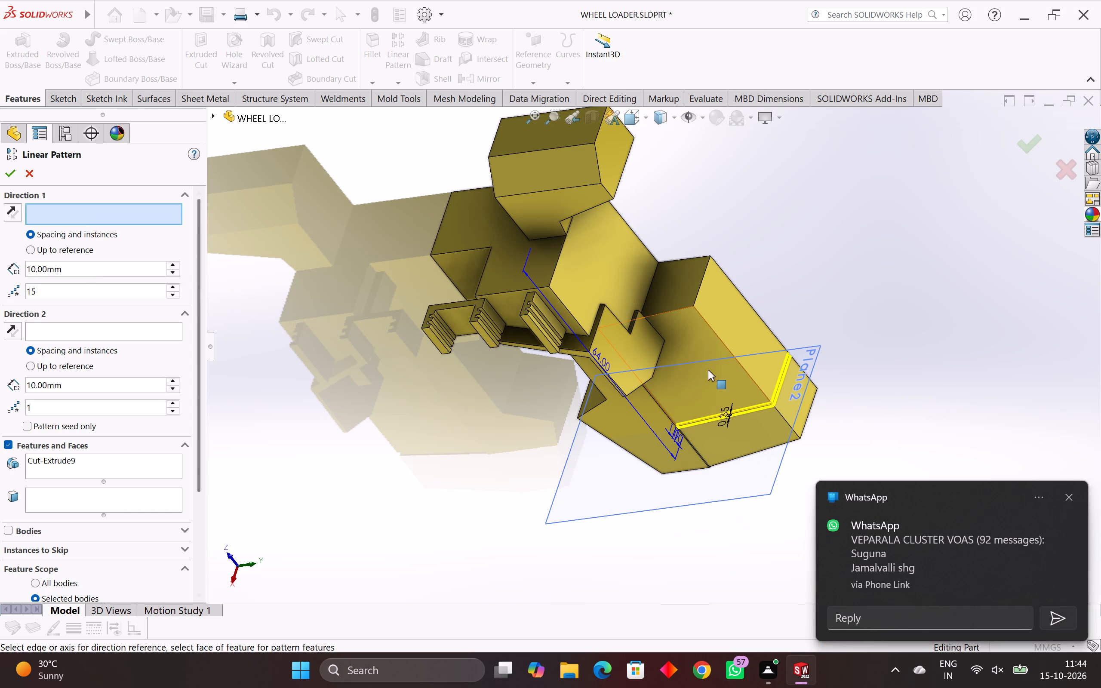
Set the tall block's long edge running away from the groove as Direction 1, with a spacing of 32 mm.
scroll(735, 358, "up", 4)
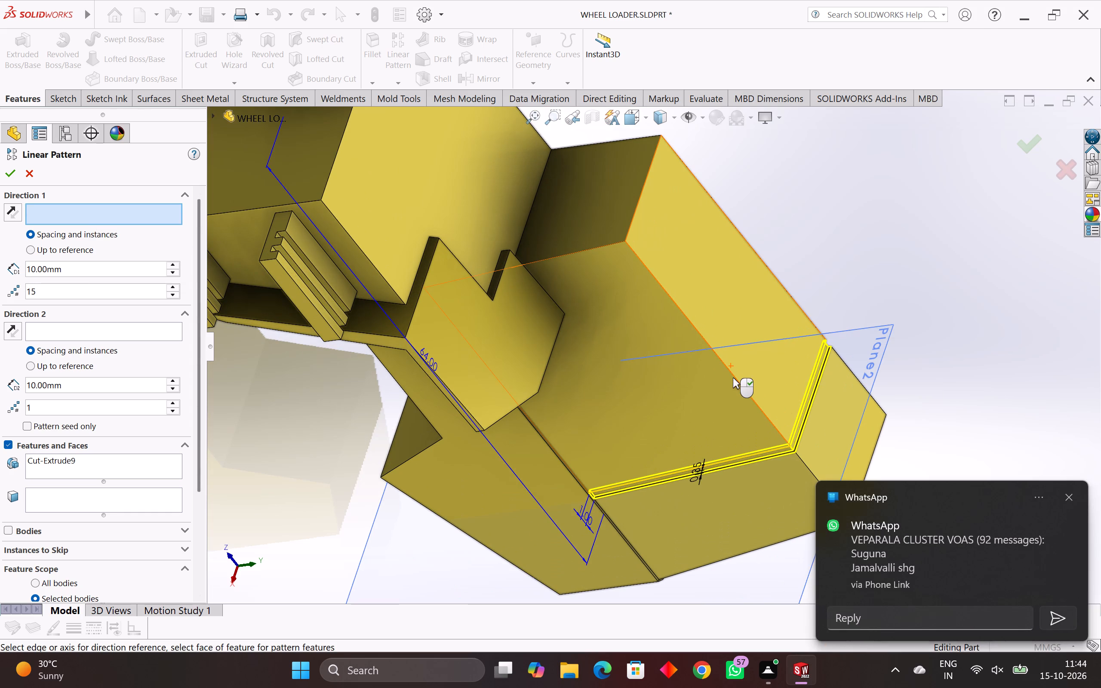
left_click(734, 376)
scroll(643, 399, "down", 4)
scroll(590, 408, "down", 2)
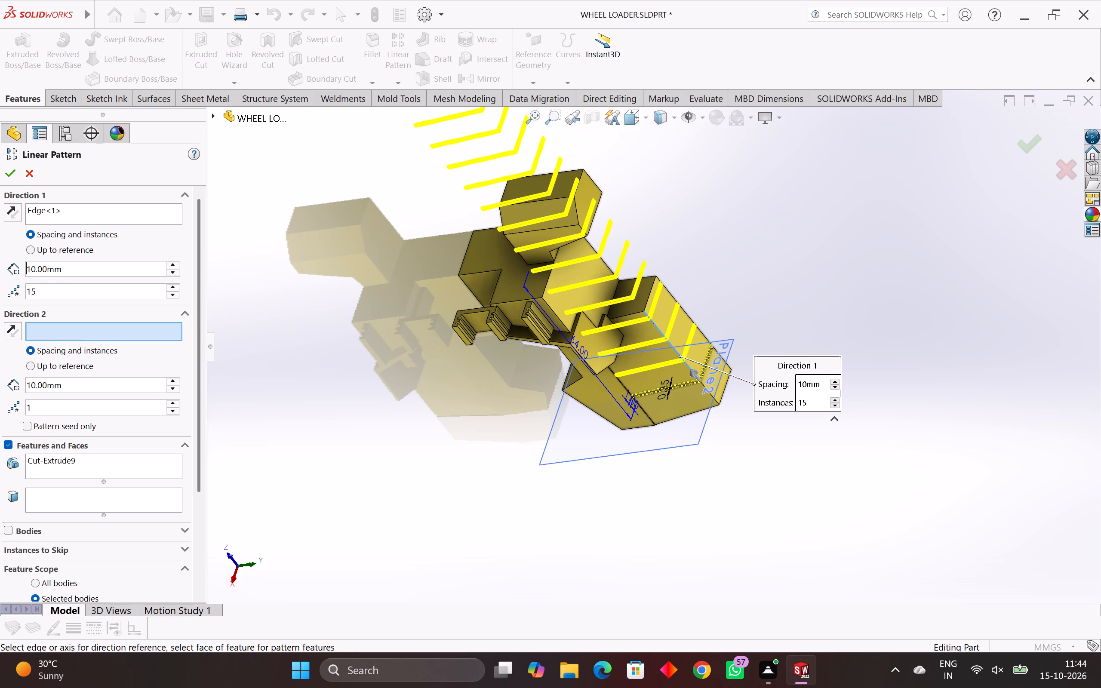
left_click_drag(66, 267, 0, 288)
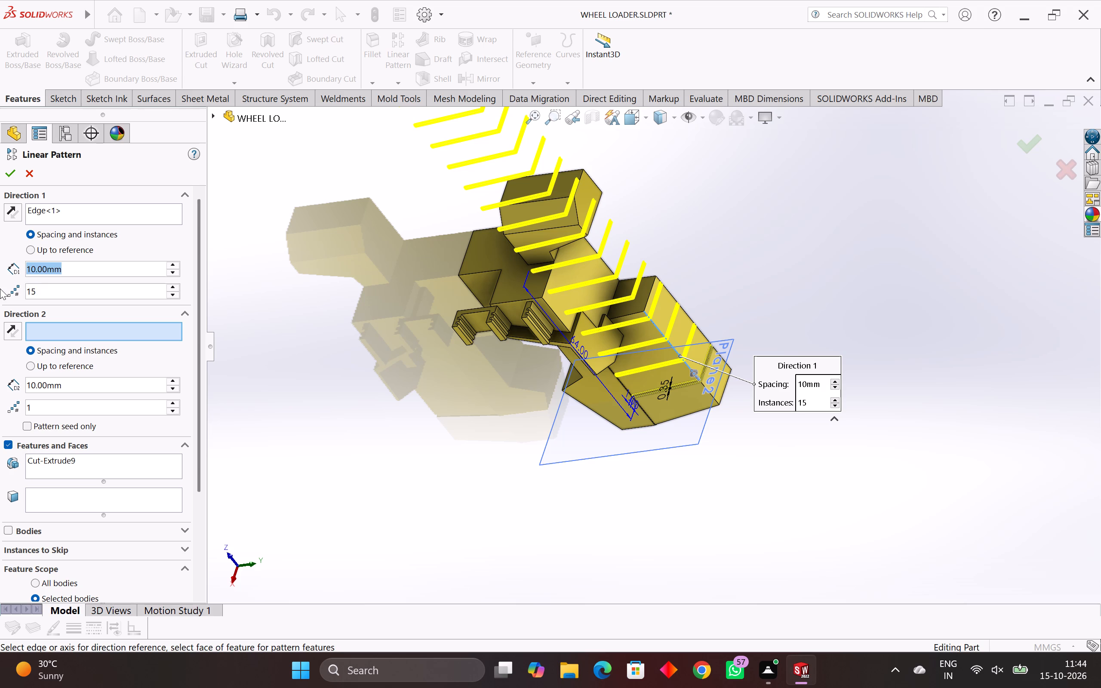
type("32")
key("Return")
Set the pattern's Direction 2 spacing to 32 mm and its number of instances to 2.
scroll(30, 338, "down", 3)
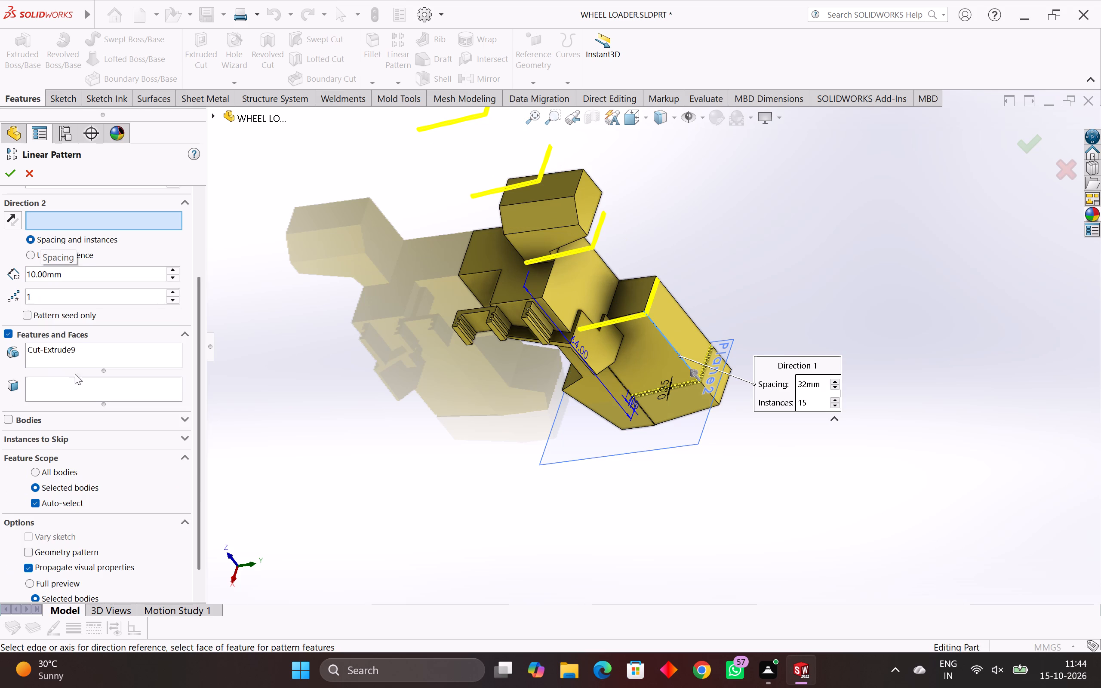
scroll(75, 374, "down", 1)
scroll(232, 358, "down", 3)
scroll(461, 374, "down", 3)
scroll(469, 338, "down", 5)
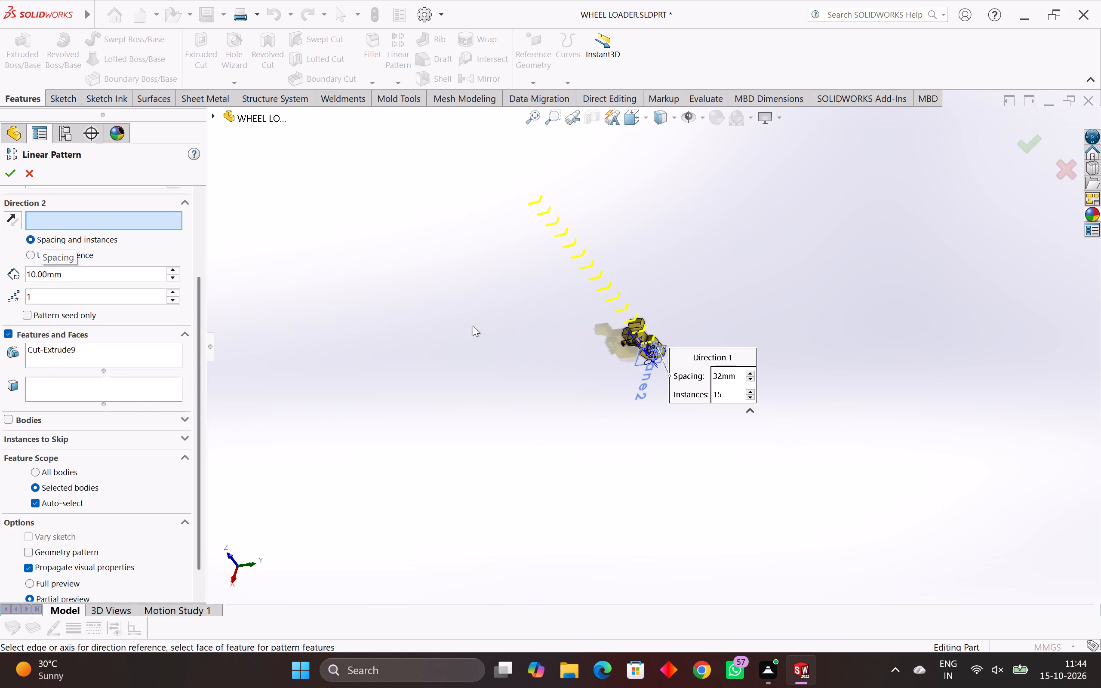
scroll(473, 326, "down", 4)
scroll(598, 311, "up", 5)
scroll(715, 348, "up", 4)
scroll(916, 479, "up", 2)
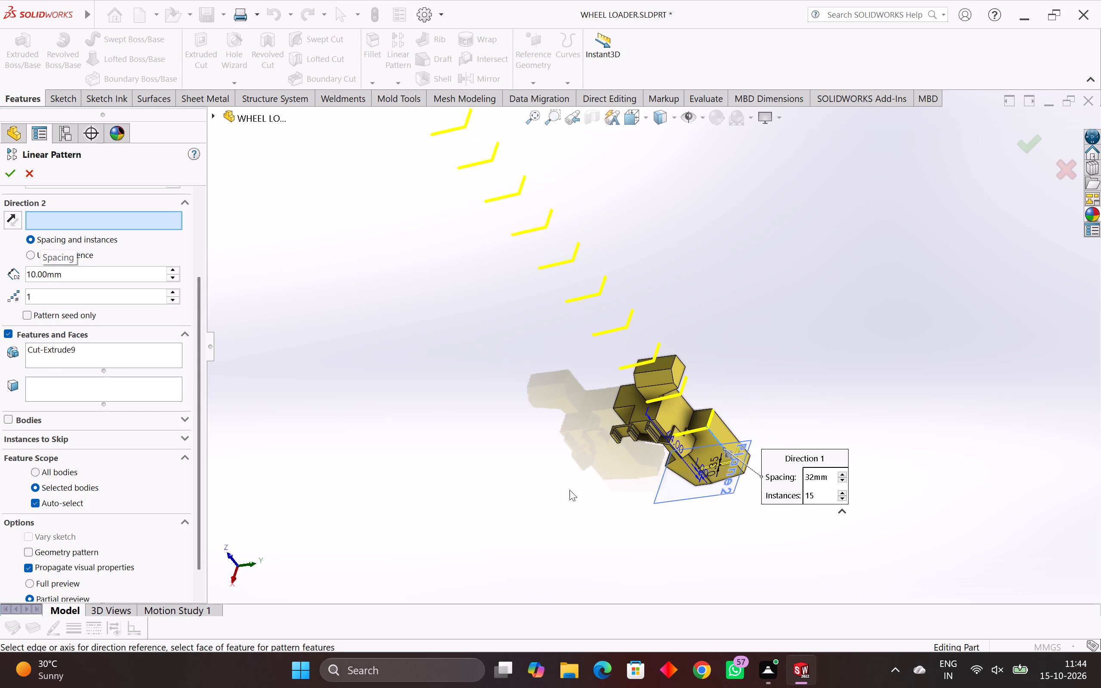
left_click_drag(52, 297, 0, 309)
left_click_drag(69, 273, 0, 296)
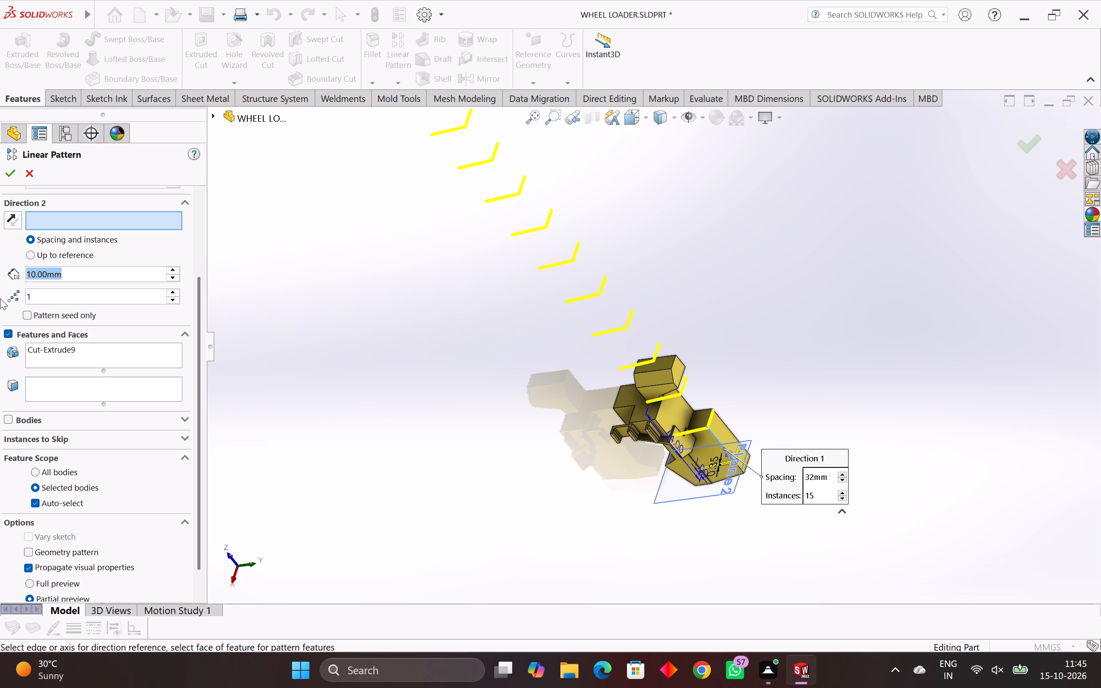
type("32")
key("Return")
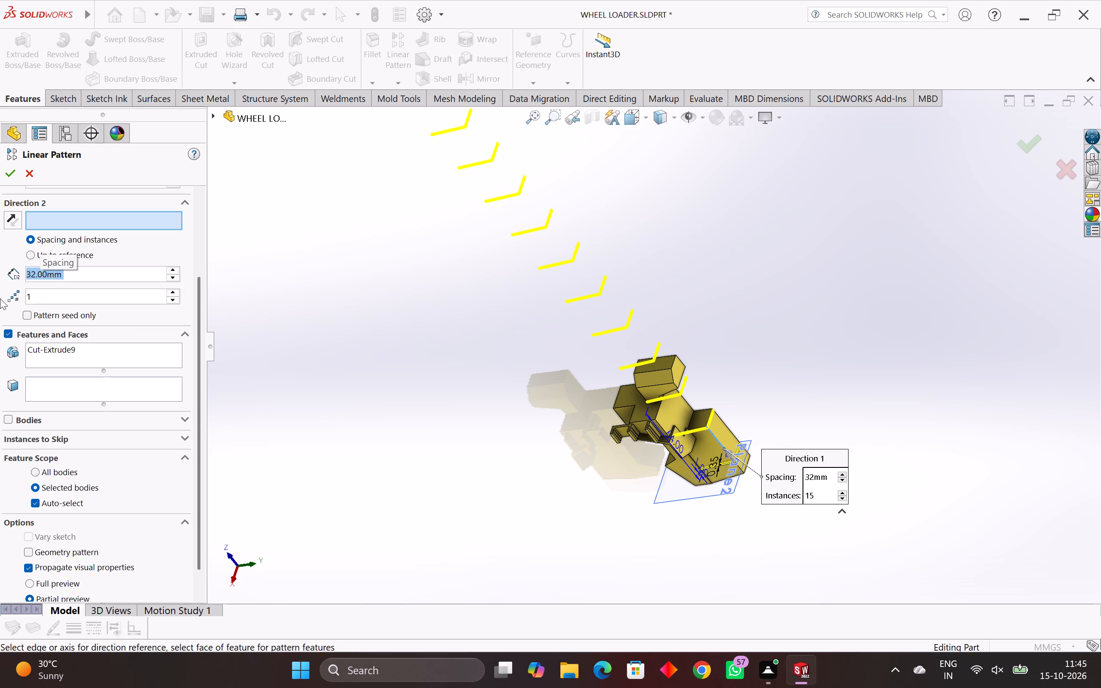
left_click_drag(39, 295, 0, 300)
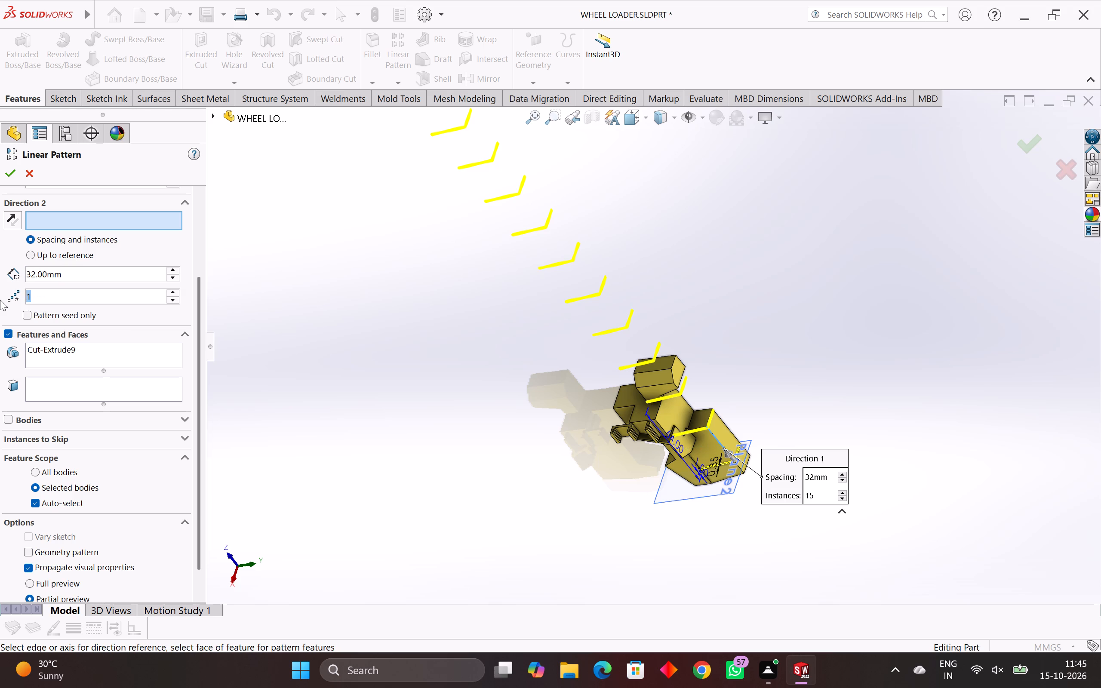
key("2")
key("Return")
Use the same long edge of the tall block as the Direction 2 reference.
left_click(307, 380)
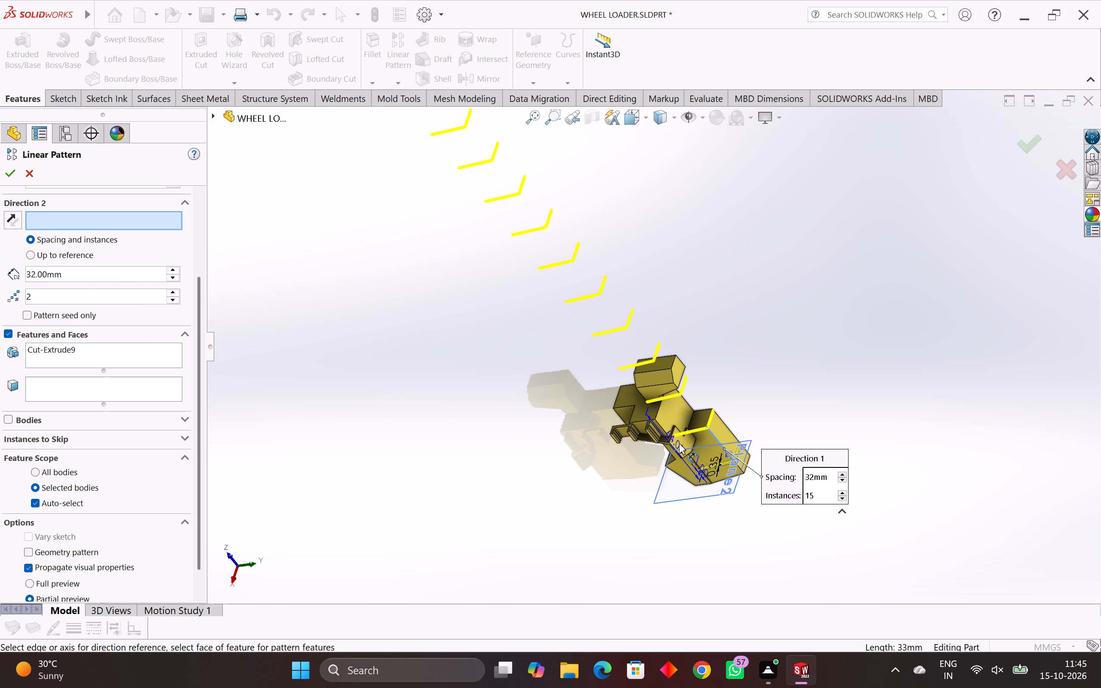
scroll(759, 467, "up", 3)
scroll(654, 384, "up", 4)
scroll(673, 430, "up", 4)
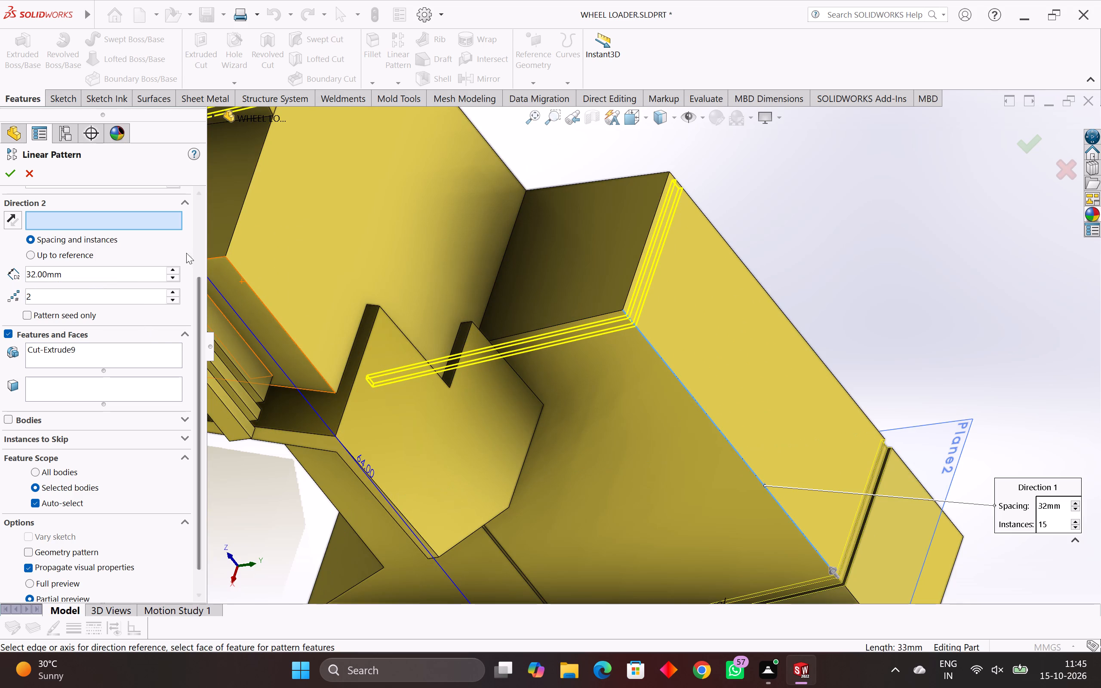
scroll(723, 383, "up", 3)
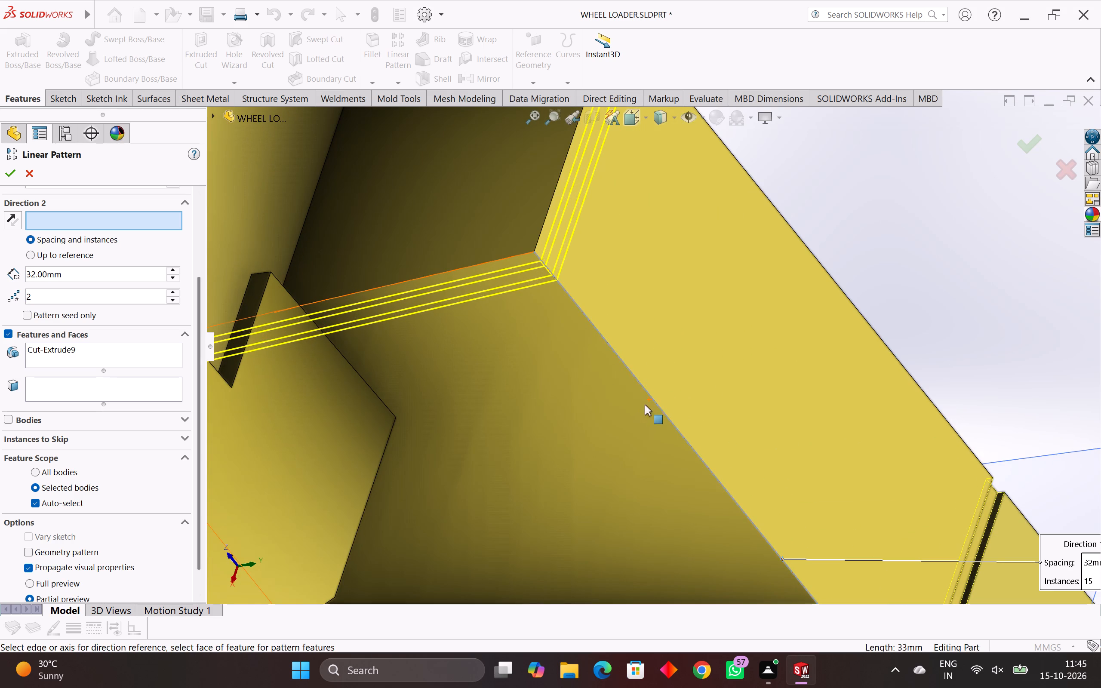
left_click(658, 405)
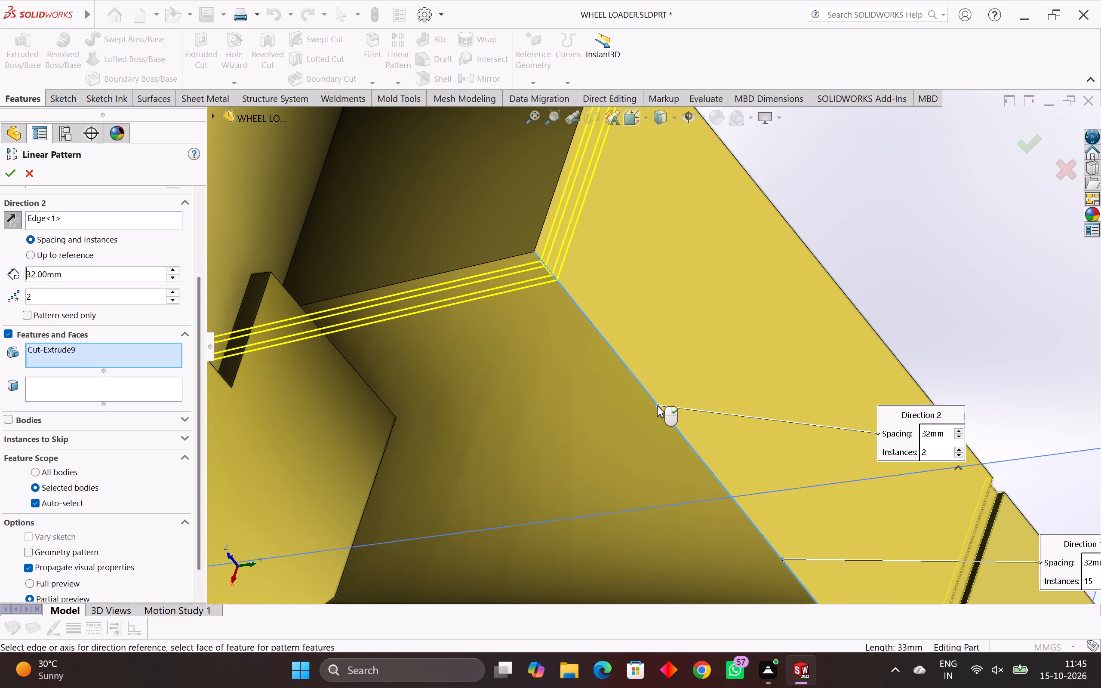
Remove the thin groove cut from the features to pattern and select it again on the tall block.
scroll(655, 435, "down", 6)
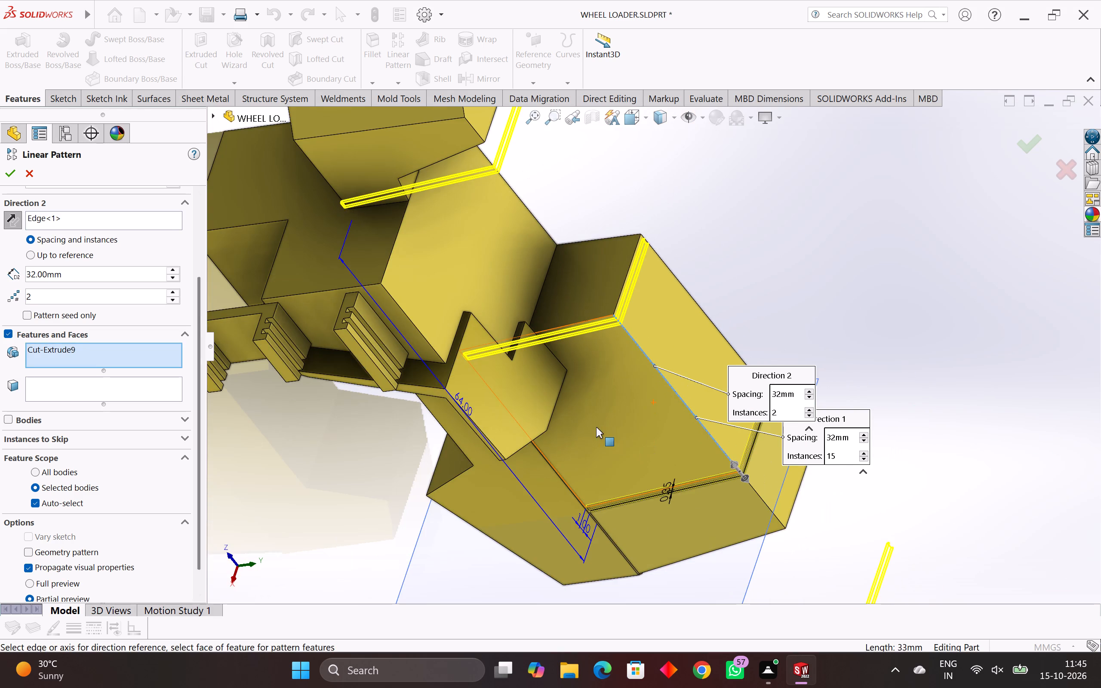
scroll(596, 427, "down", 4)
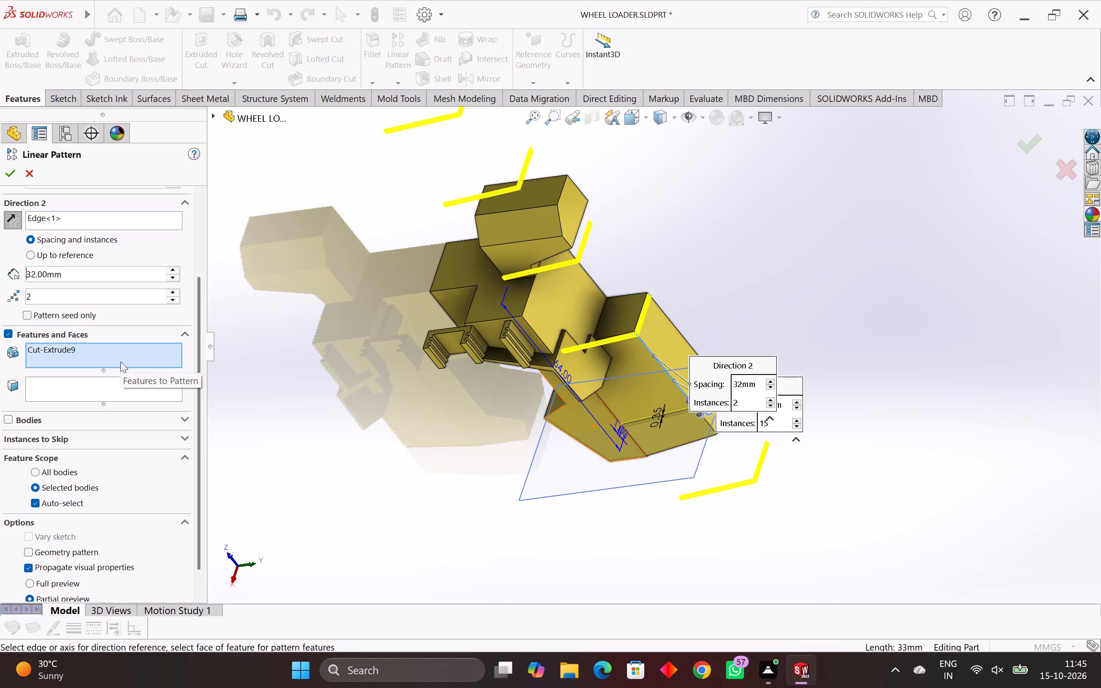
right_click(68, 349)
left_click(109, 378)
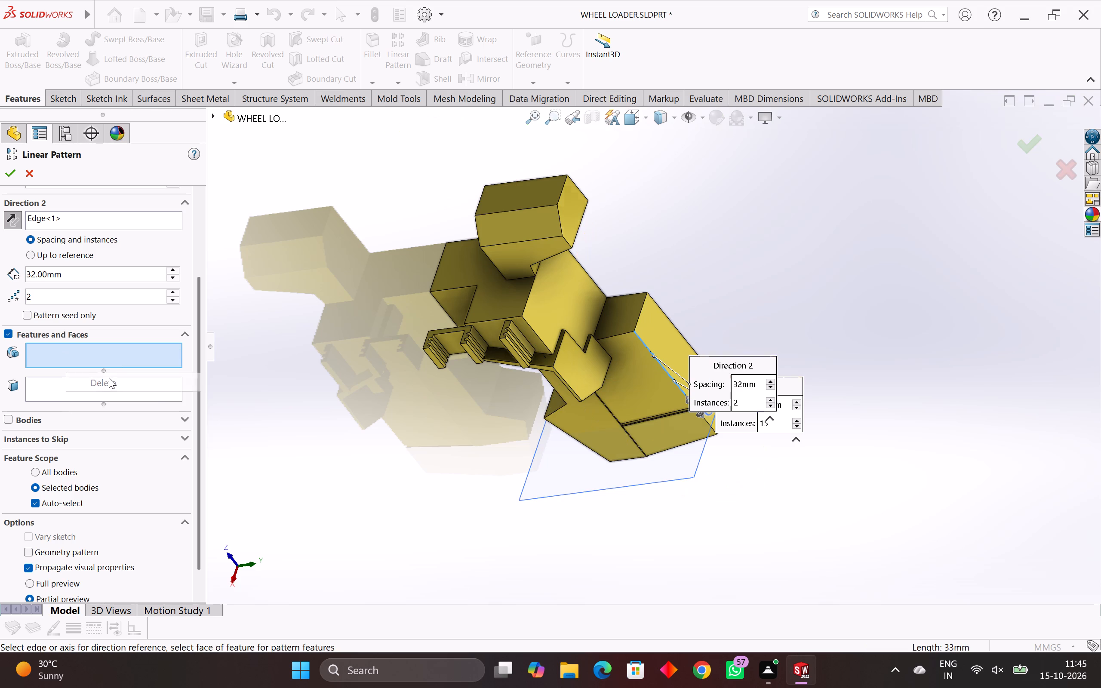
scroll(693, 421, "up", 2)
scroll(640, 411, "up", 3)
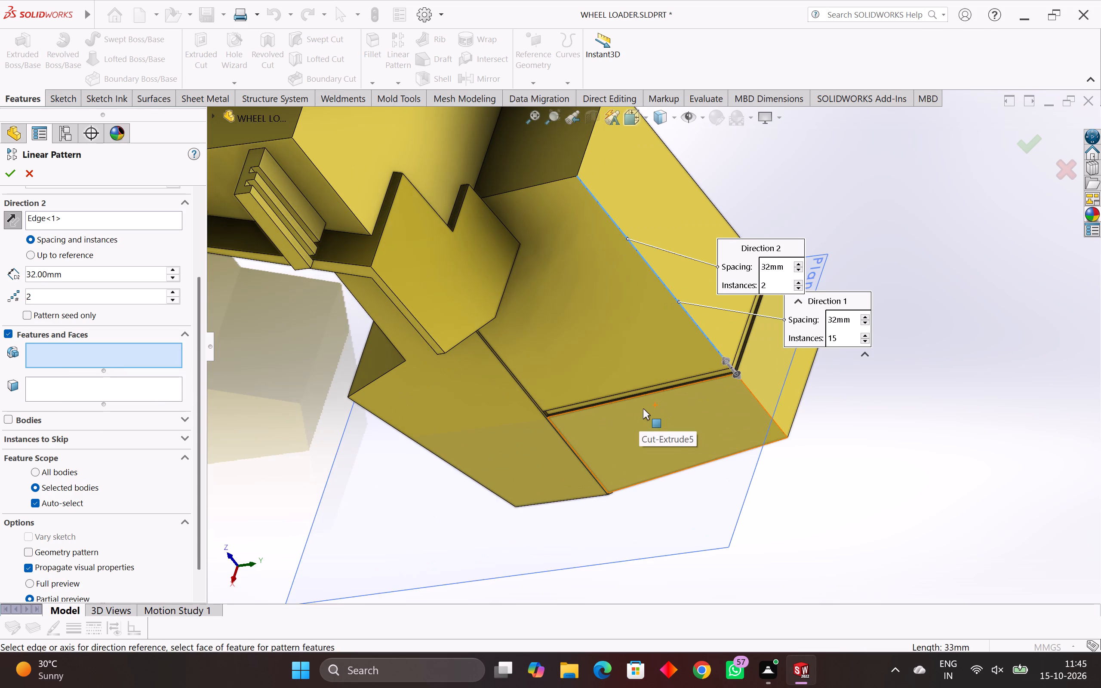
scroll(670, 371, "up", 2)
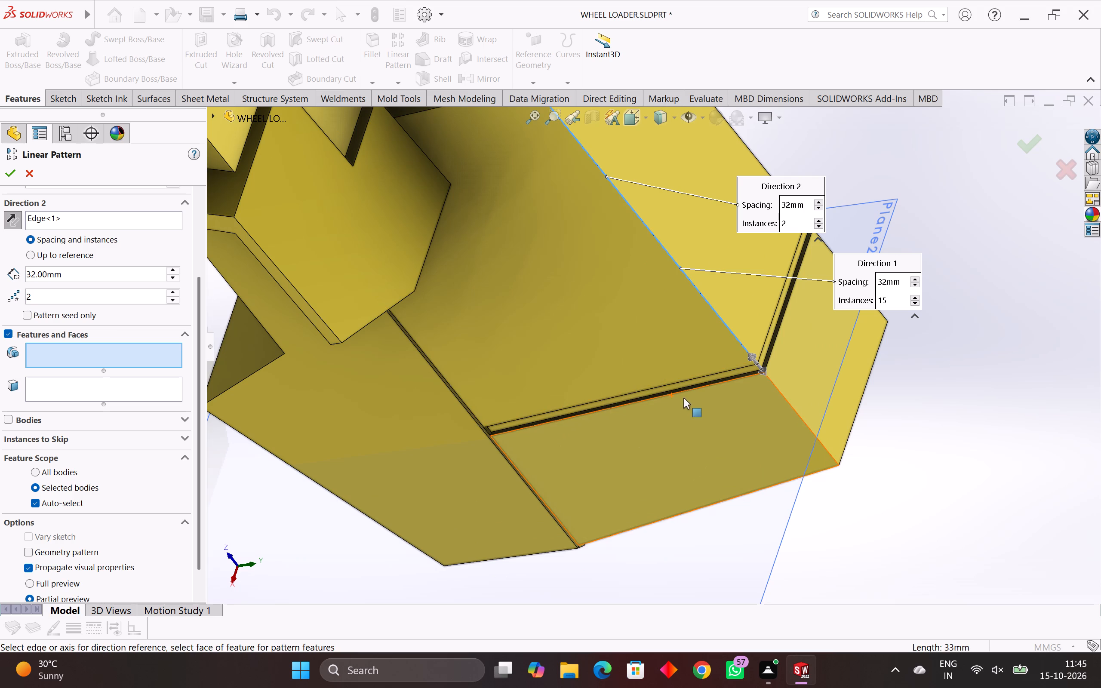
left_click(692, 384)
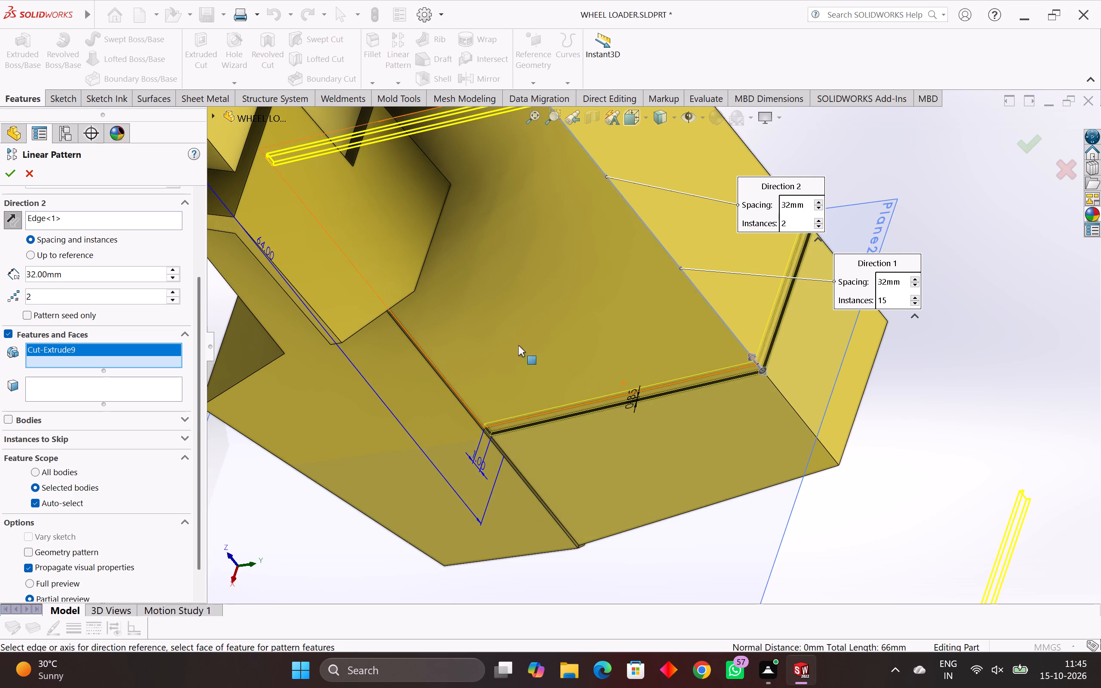
Enable Pattern seed only for Direction 2 and accept the linear pattern of the groove cut.
scroll(65, 368, "down", 1)
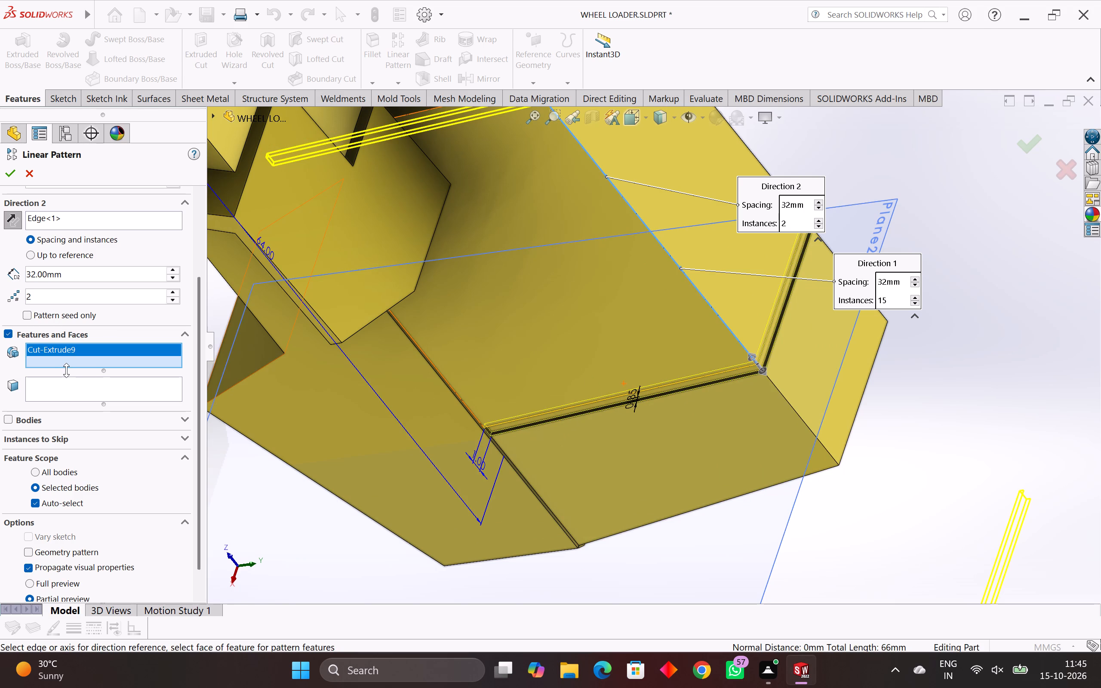
left_click(25, 310)
scroll(123, 354, "down", 5)
scroll(302, 359, "down", 3)
scroll(444, 369, "down", 2)
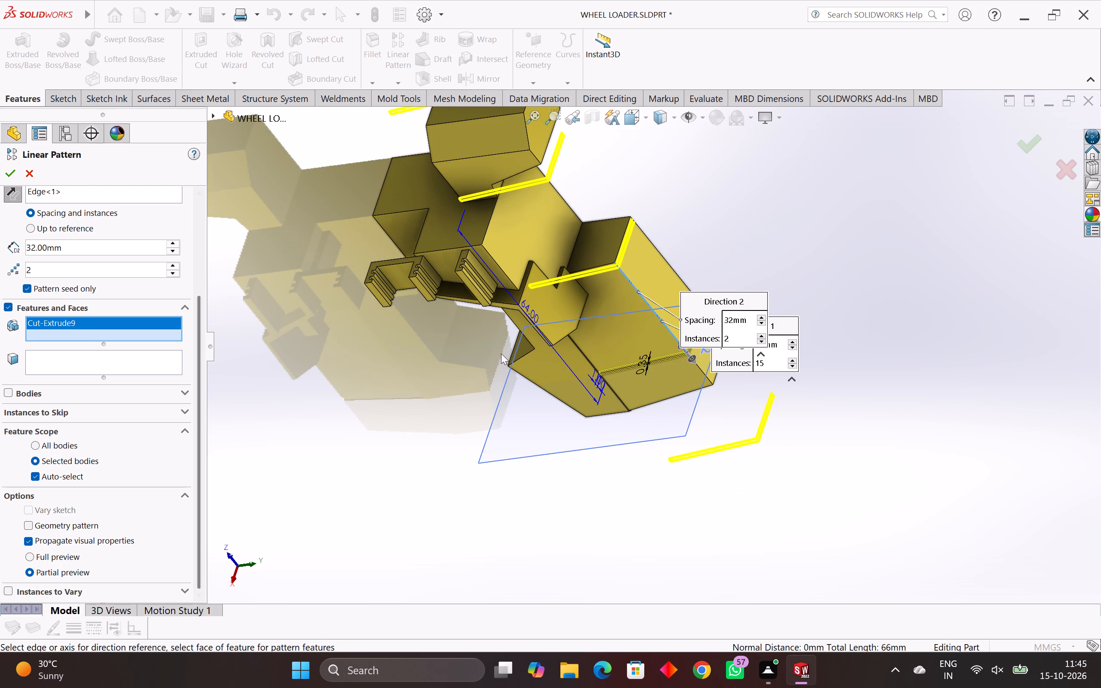
middle_click_drag(494, 353, 477, 356)
scroll(477, 357, "down", 2)
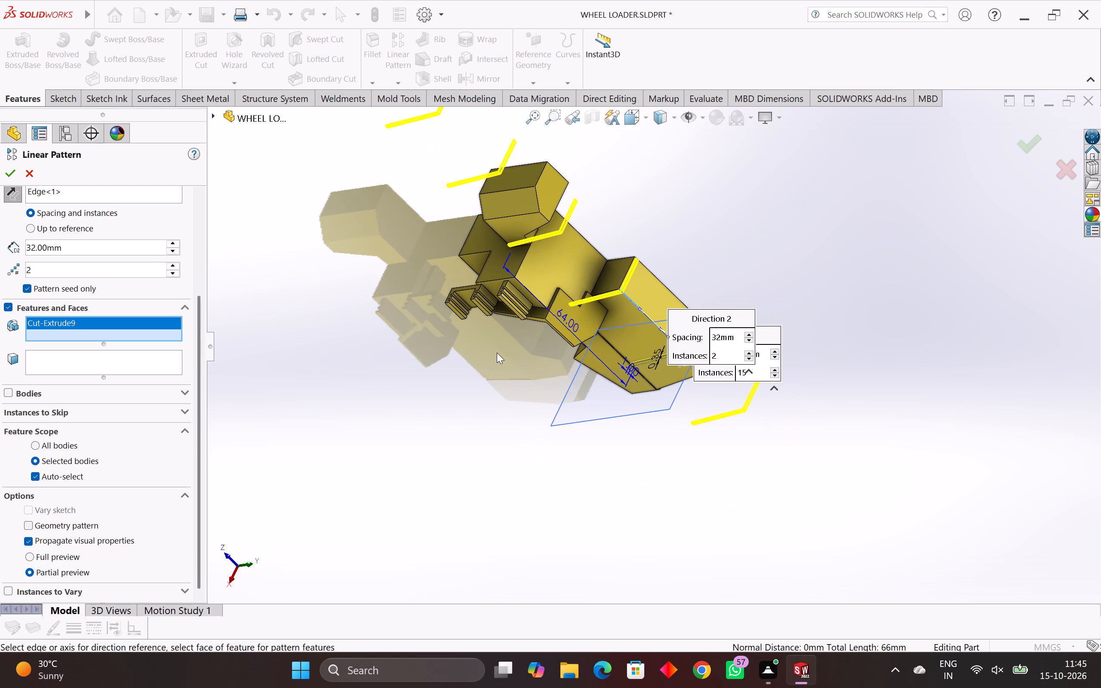
middle_click_drag(497, 353, 482, 291)
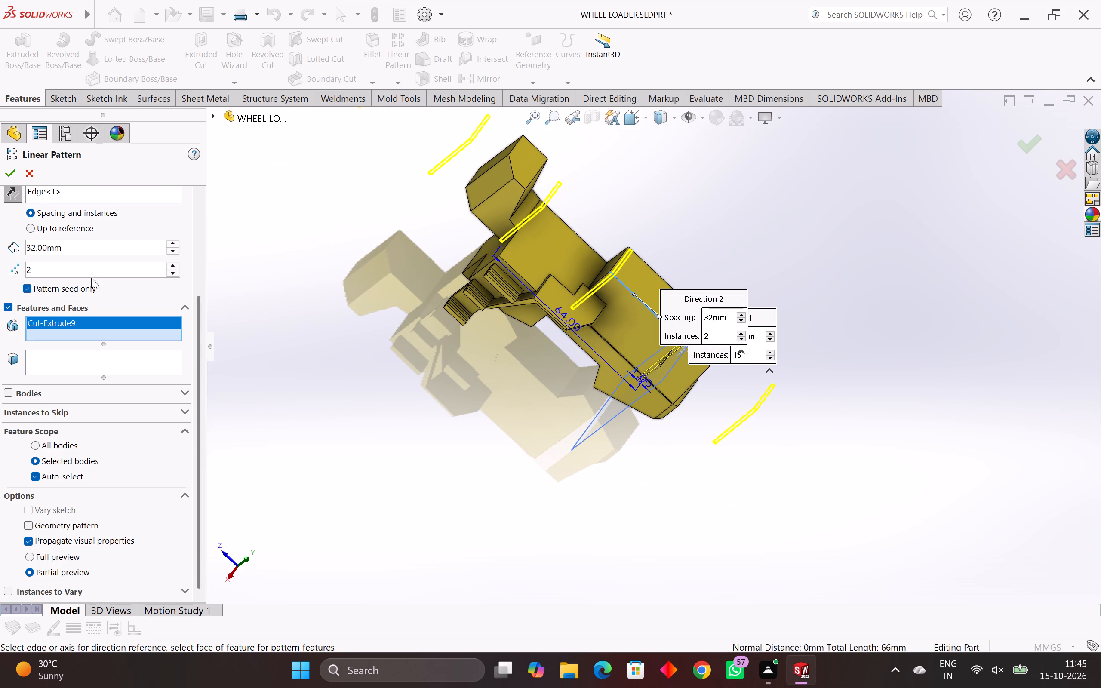
left_click(16, 175)
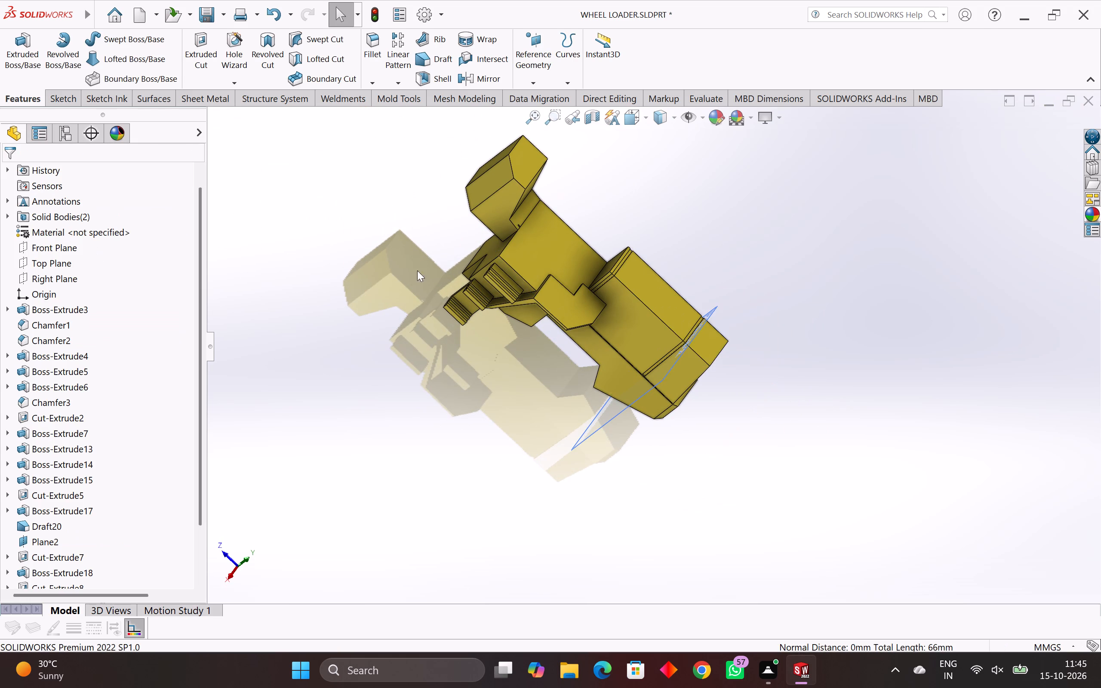
Check the patterned groove on the tall block up close and undo its linear pattern.
scroll(558, 275, "up", 2)
scroll(643, 323, "up", 4)
middle_click_drag(382, 226, 426, 273)
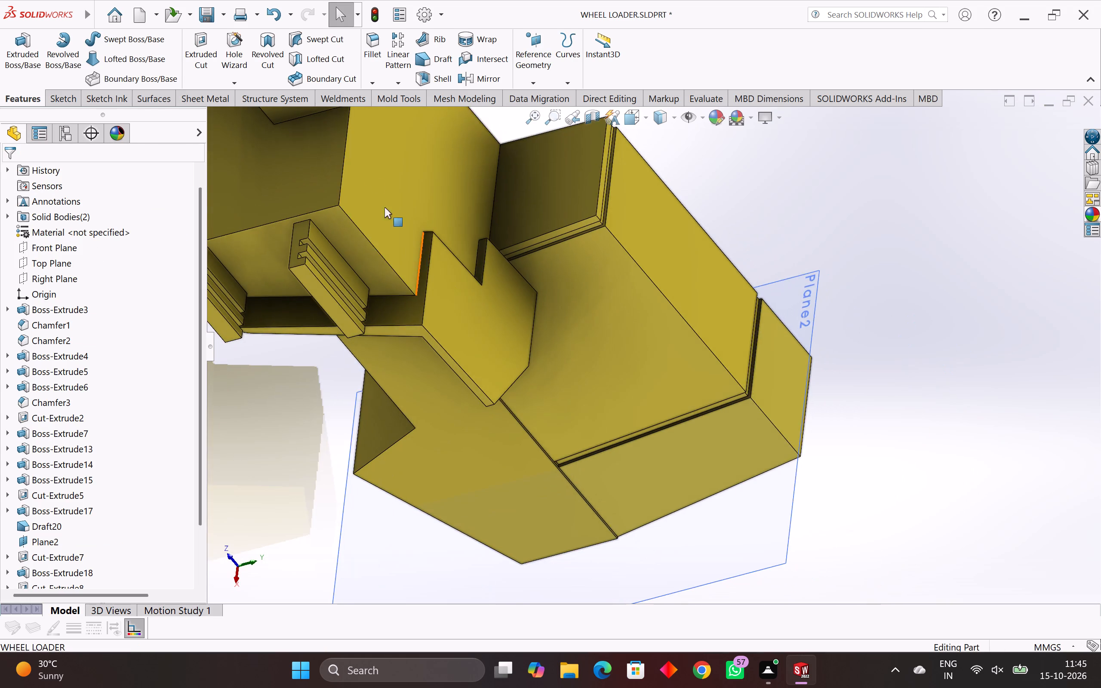
scroll(365, 169, "down", 3)
scroll(441, 198, "up", 4)
middle_click_drag(436, 192, 405, 186)
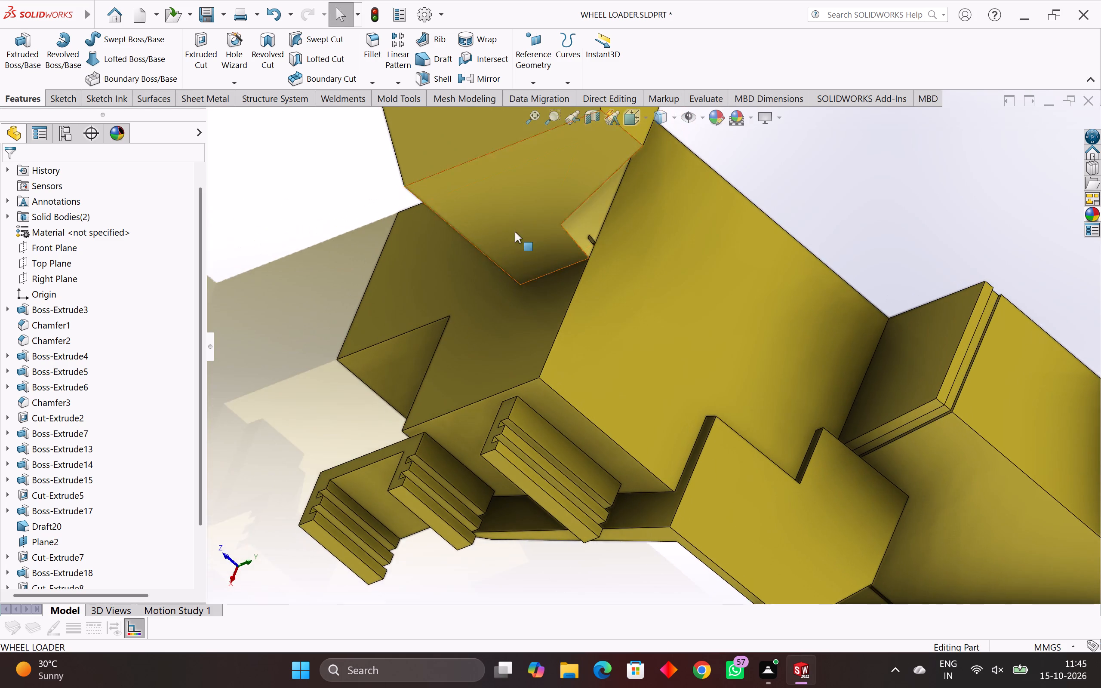
scroll(609, 227, "up", 6)
middle_click_drag(596, 255, 543, 319)
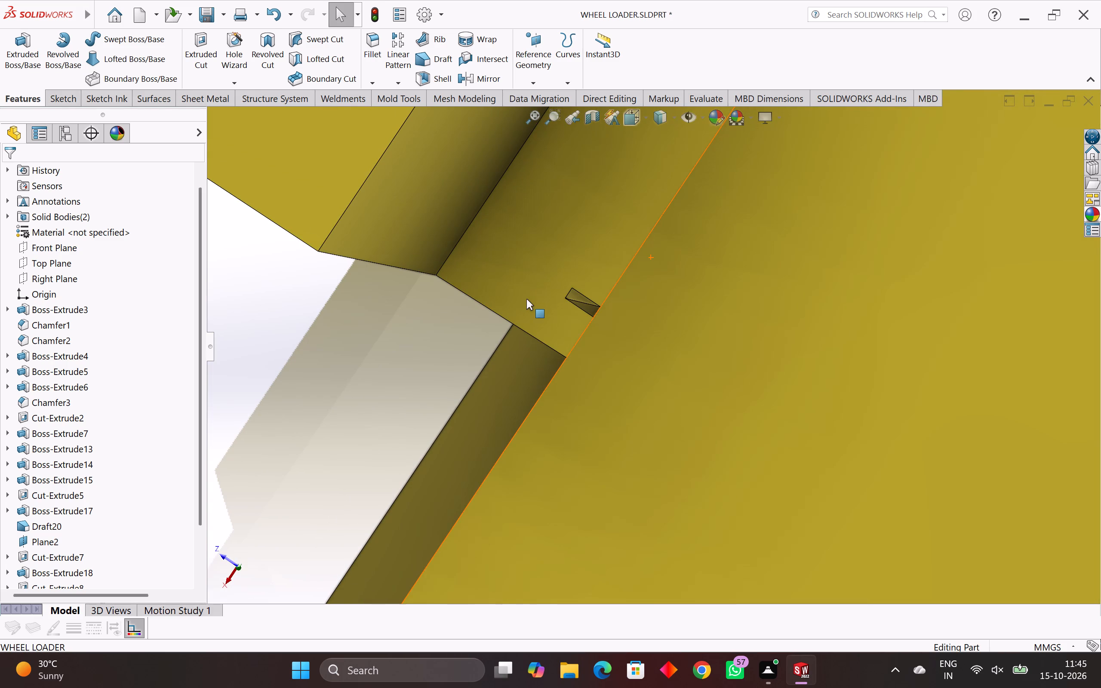
key("ctrl+z")
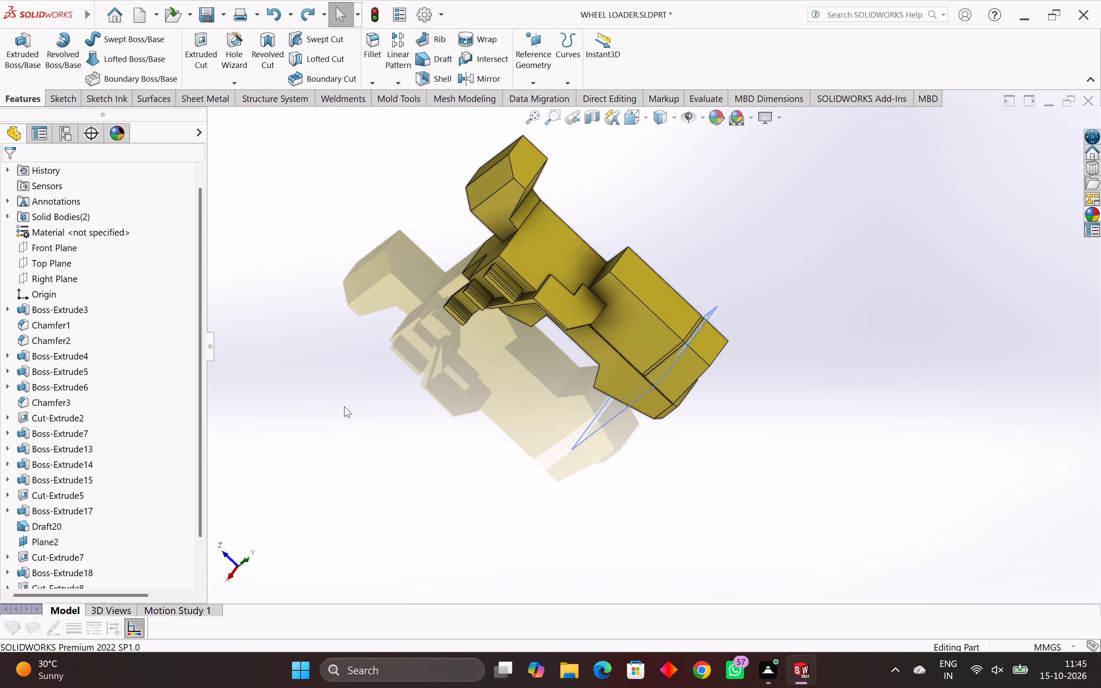
scroll(127, 442, "down", 7)
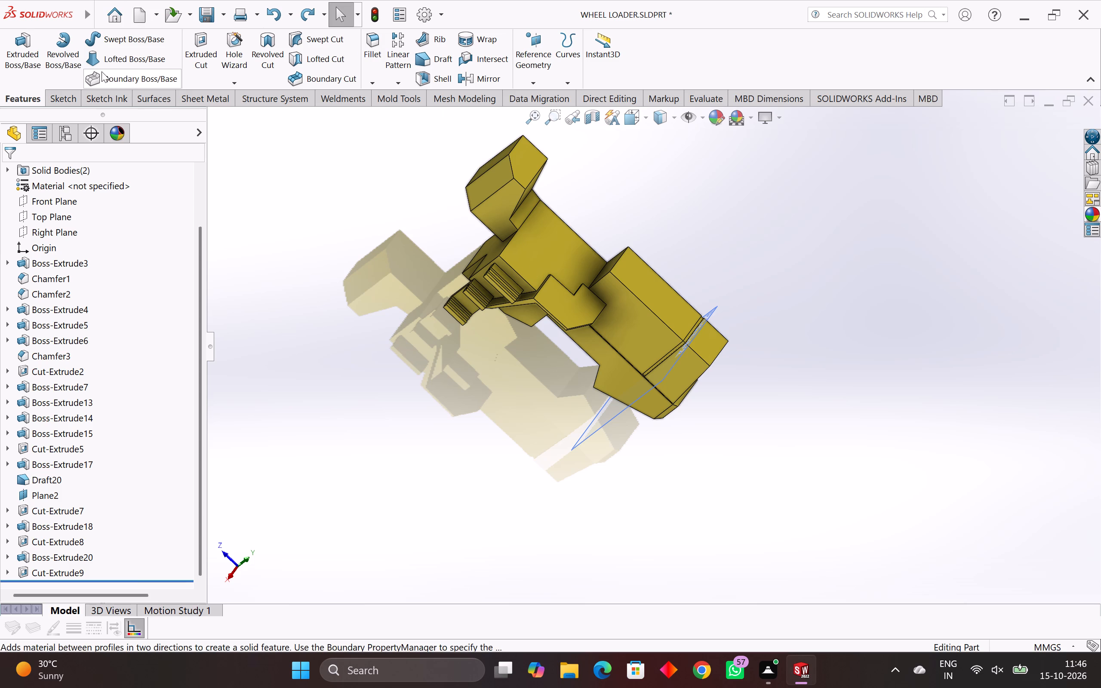
Start a linear pattern along the tall block's long top edge with 32 mm spacing and 2 instances in Direction 1.
scroll(650, 327, "up", 3)
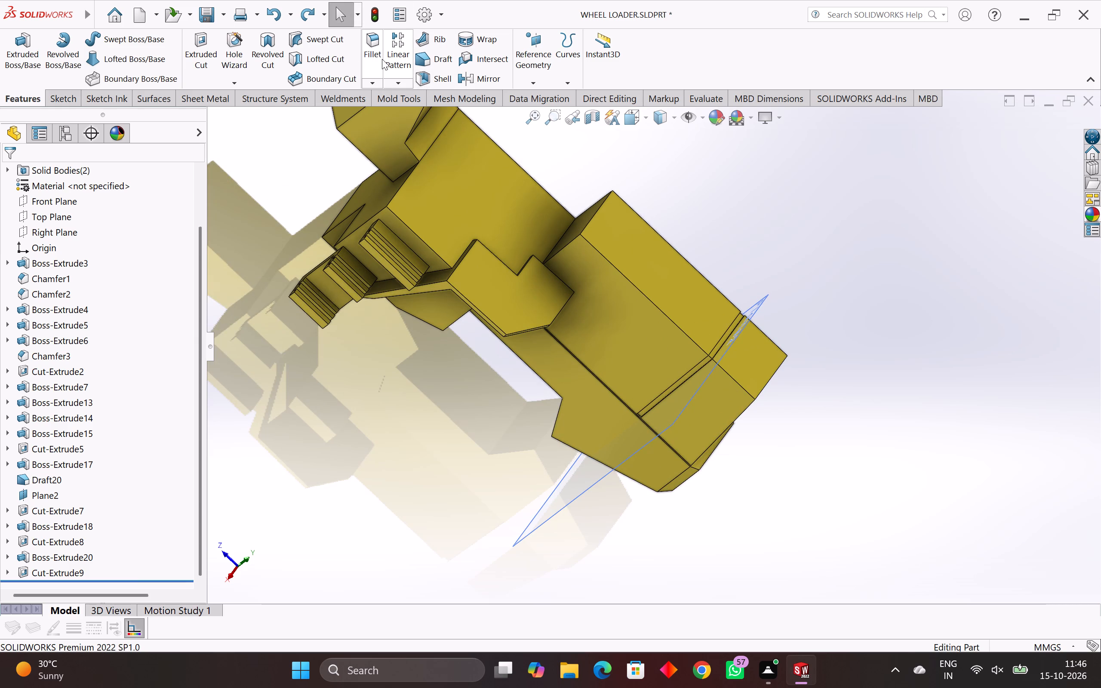
left_click(398, 50)
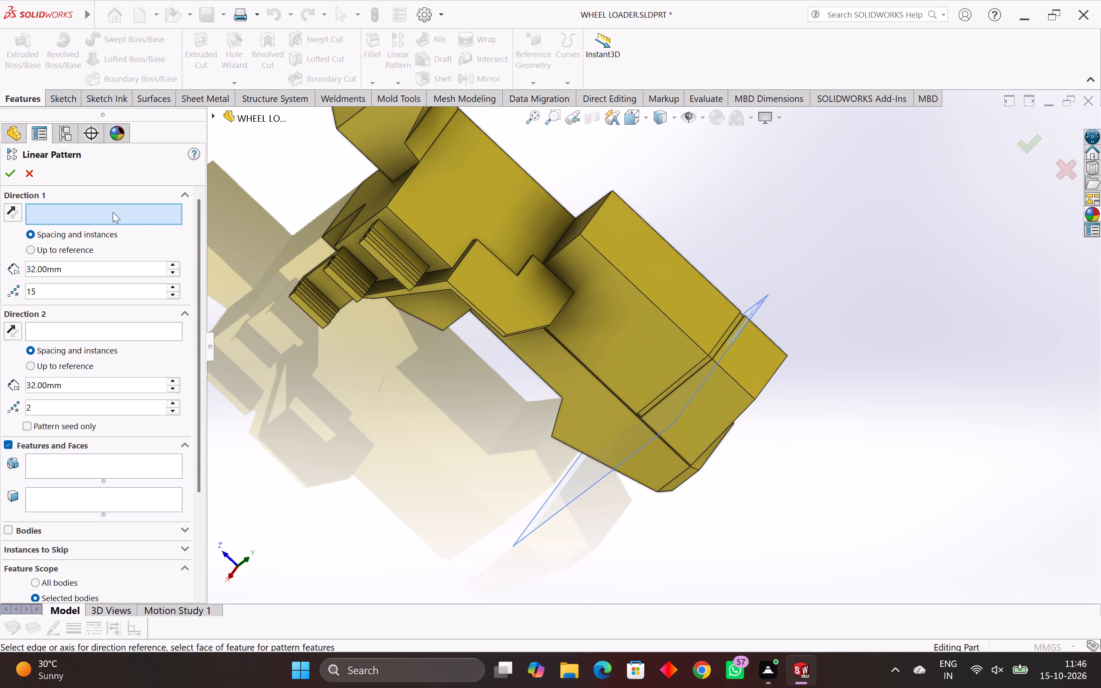
scroll(676, 315, "up", 4)
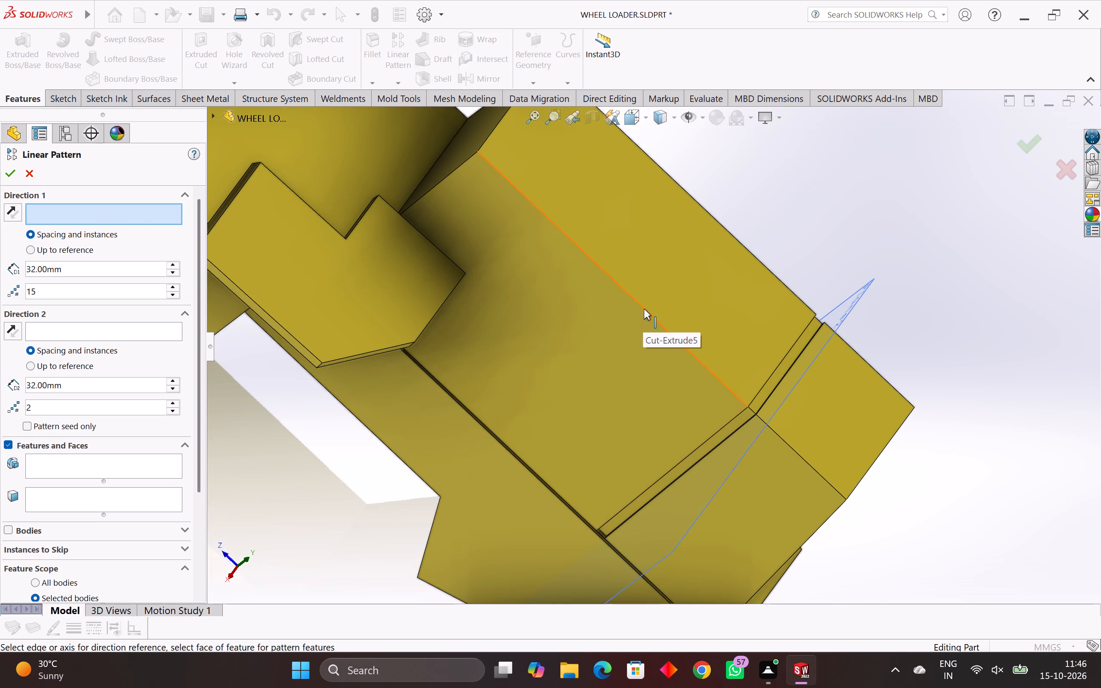
left_click(644, 309)
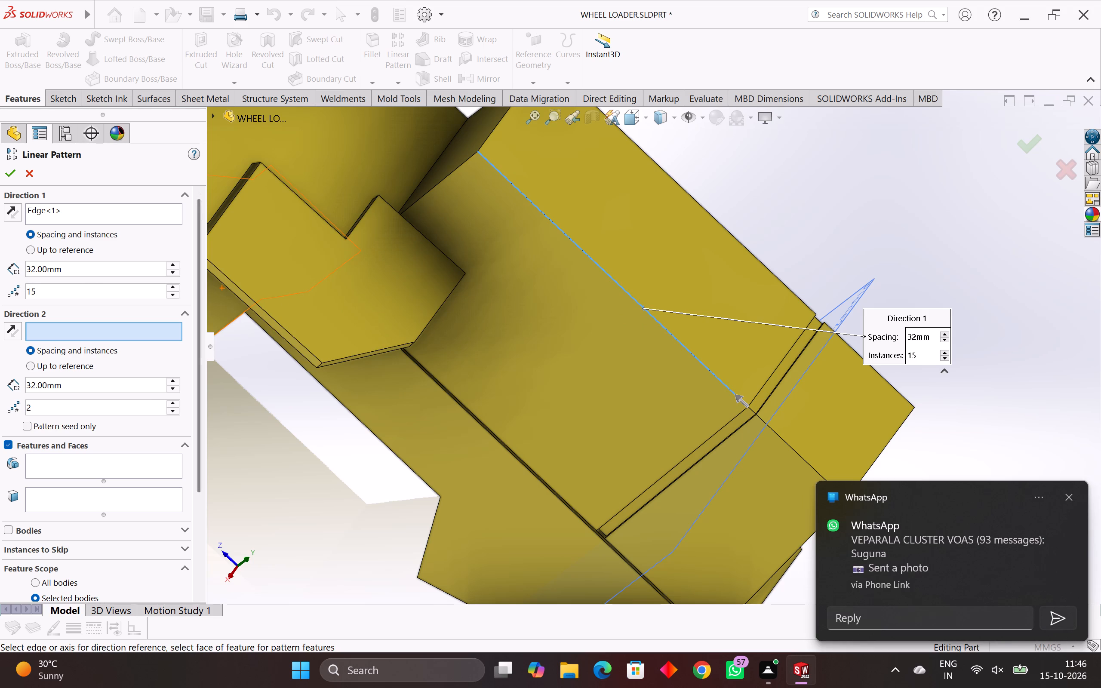
left_click_drag(41, 295, 0, 294)
key("2")
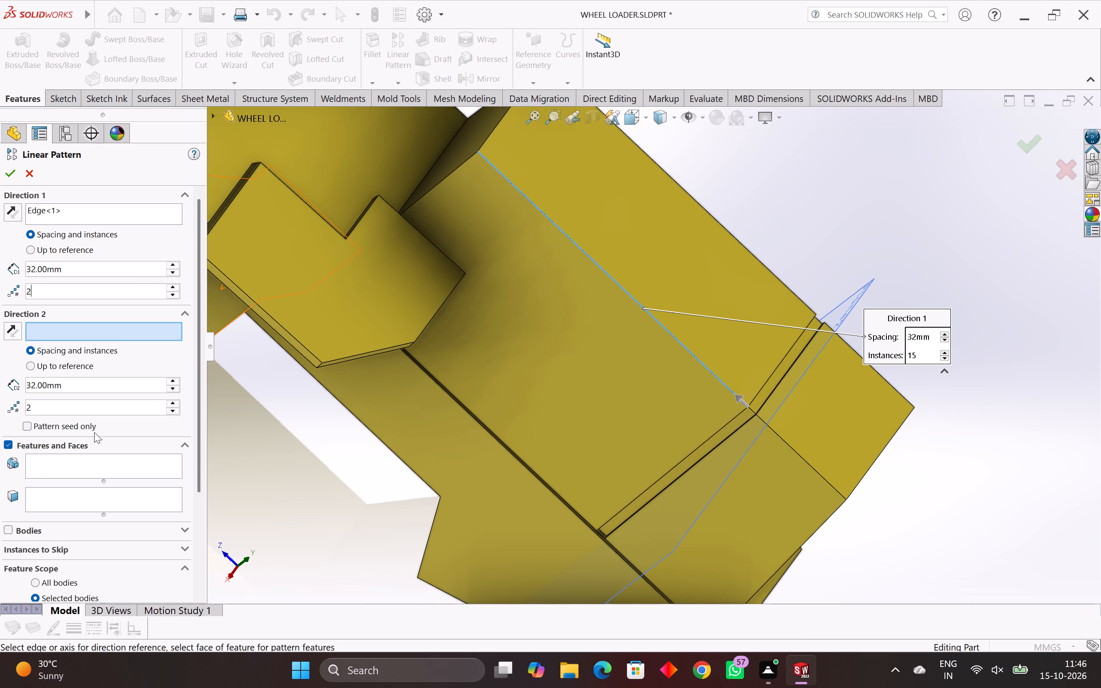
scroll(95, 433, "down", 2)
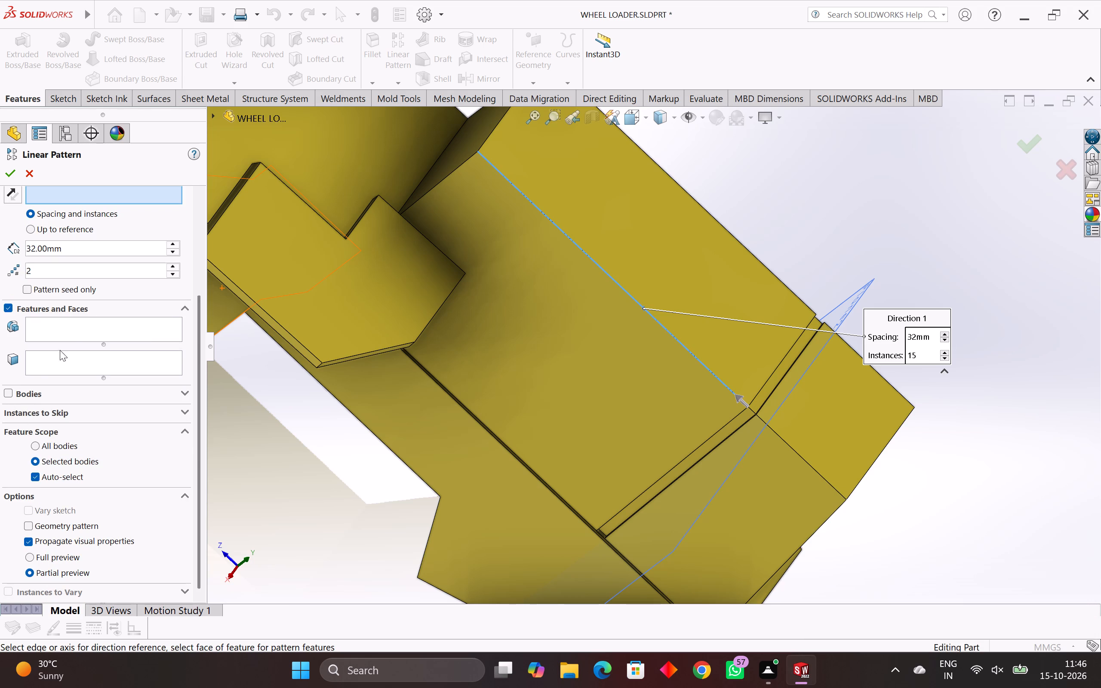
left_click(65, 331)
scroll(484, 470, "down", 2)
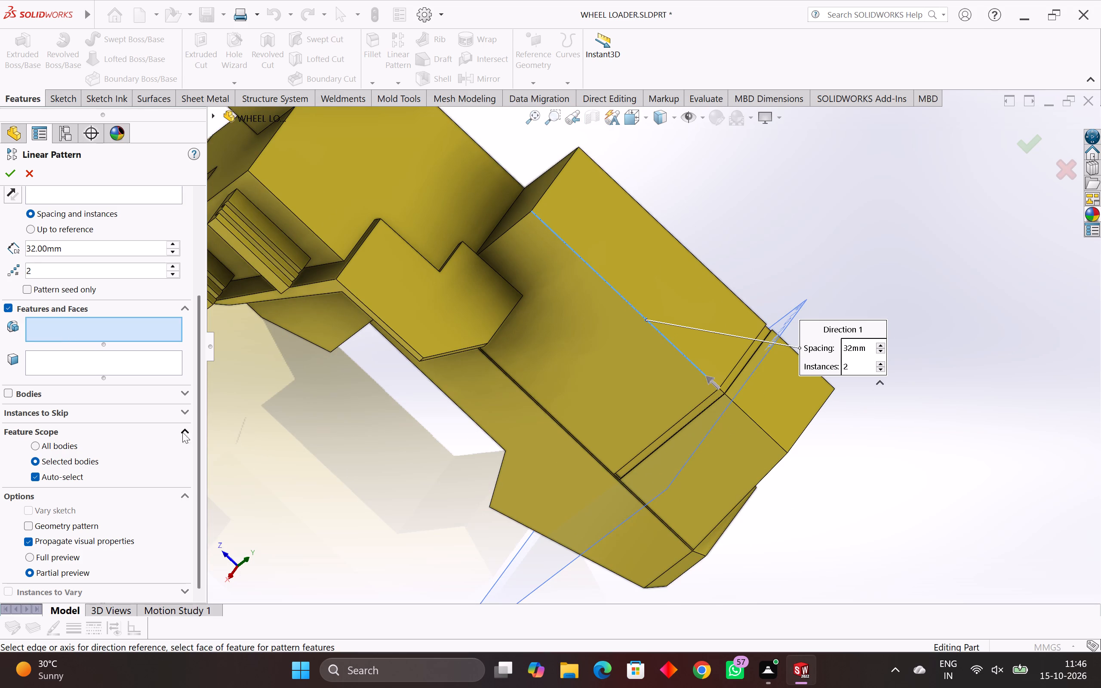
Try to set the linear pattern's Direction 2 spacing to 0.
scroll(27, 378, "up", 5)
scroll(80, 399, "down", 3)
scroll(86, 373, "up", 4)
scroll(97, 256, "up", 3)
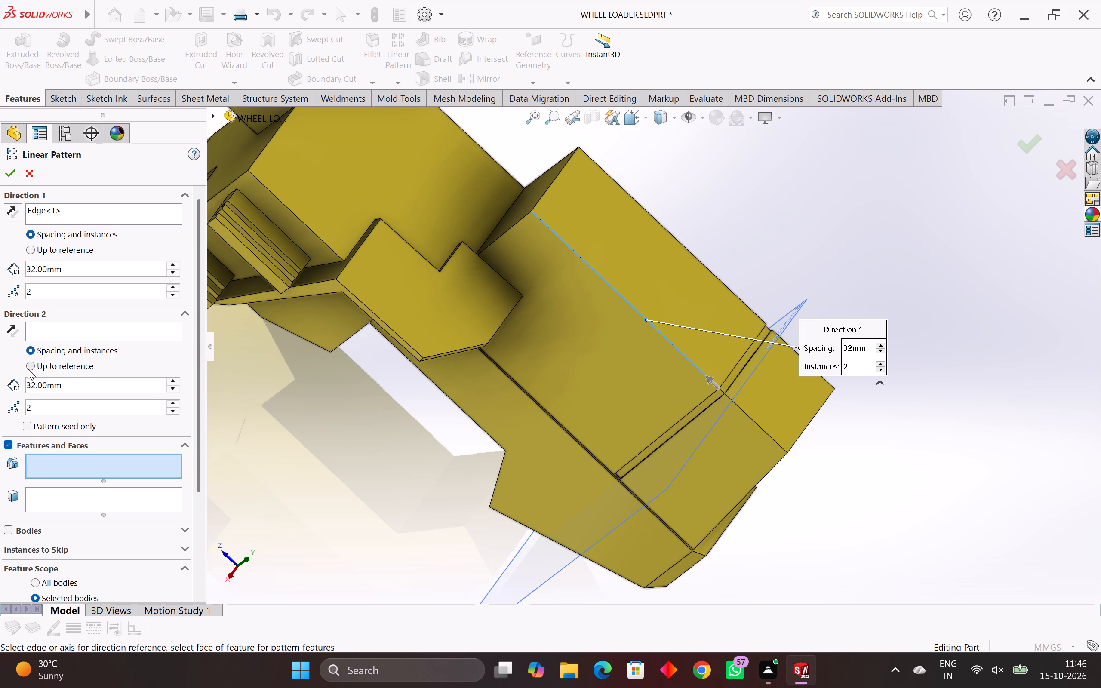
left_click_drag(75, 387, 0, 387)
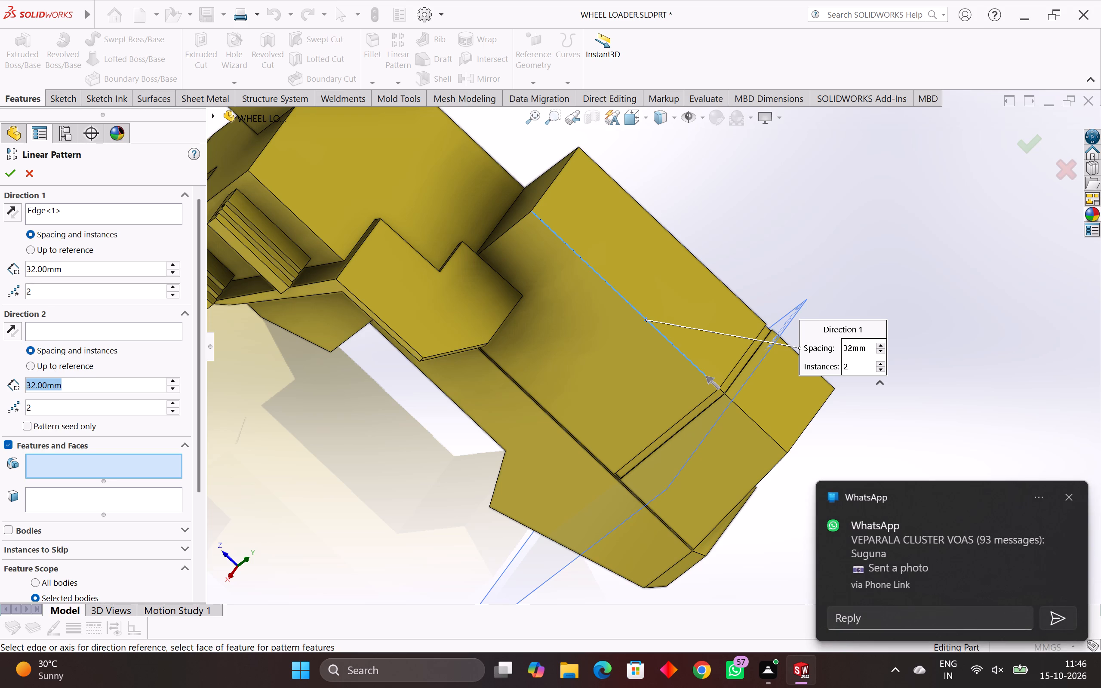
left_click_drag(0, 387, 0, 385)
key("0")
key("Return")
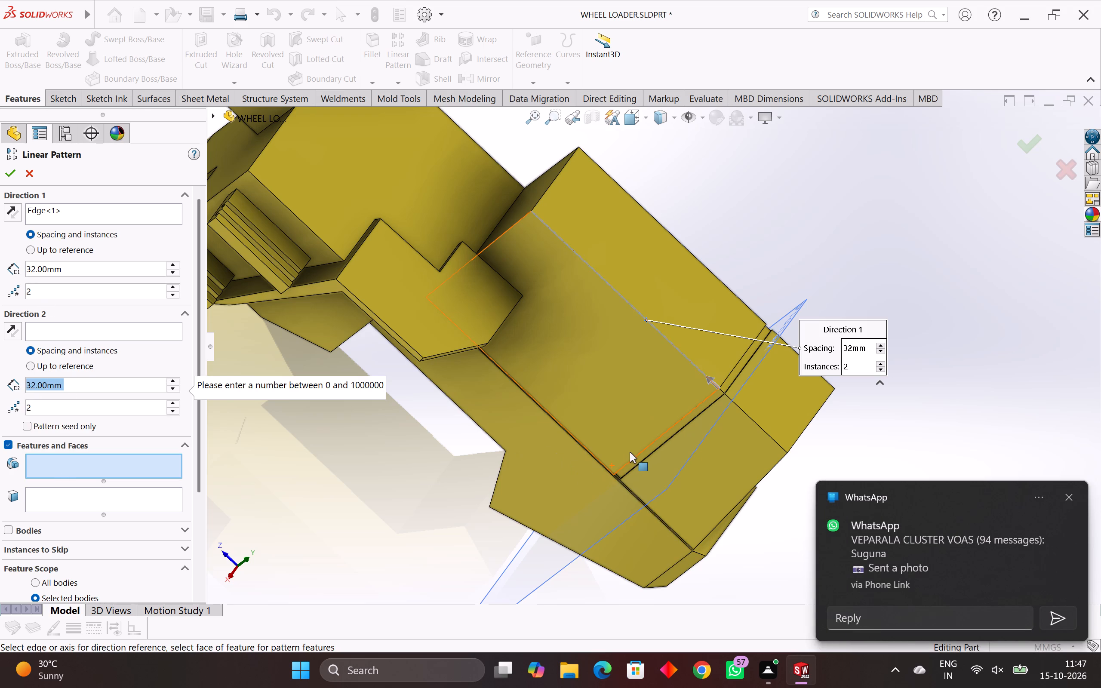
Select the thin groove cut on the tall block as the feature to pattern and accept the linear pattern.
left_click(647, 454)
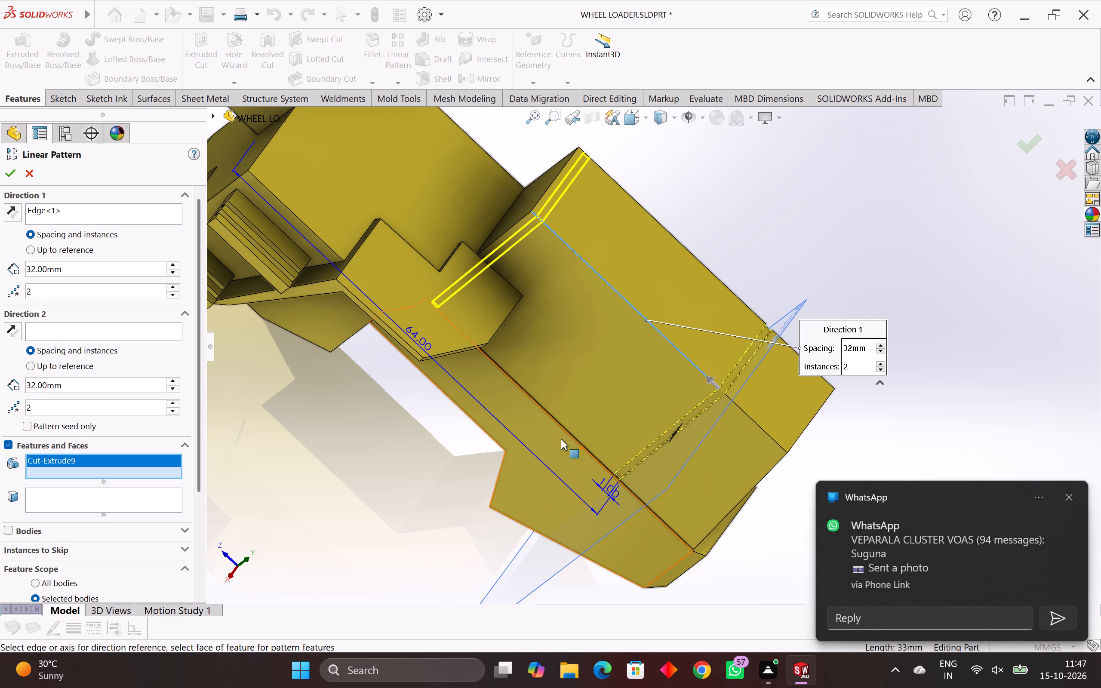
middle_click_drag(533, 413, 500, 404)
scroll(500, 404, "down", 5)
middle_click_drag(496, 409, 477, 409)
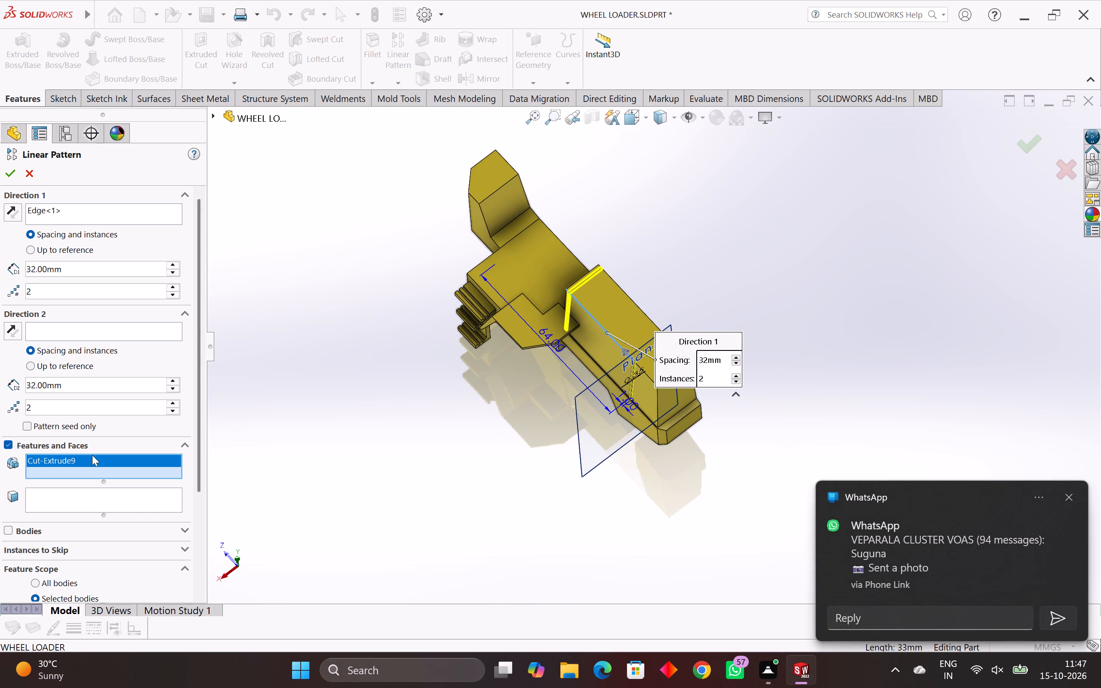
left_click(12, 176)
Examine the patterned groove on the tall block and the rest of the loader body from several sides.
scroll(583, 295, "up", 8)
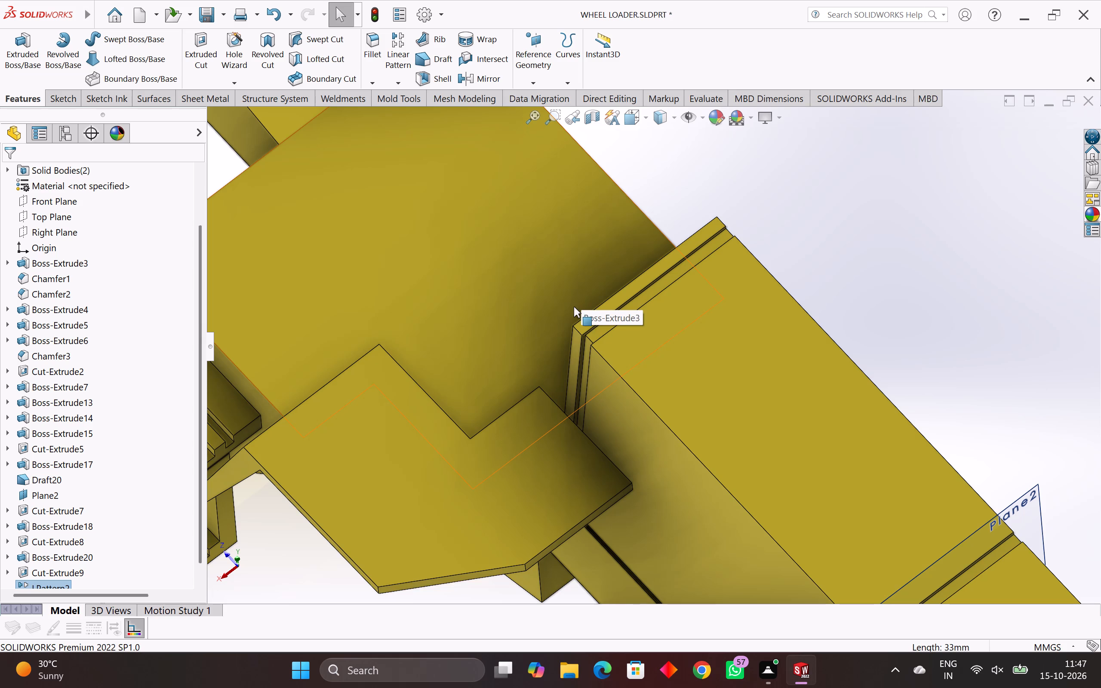
scroll(621, 359, "down", 1)
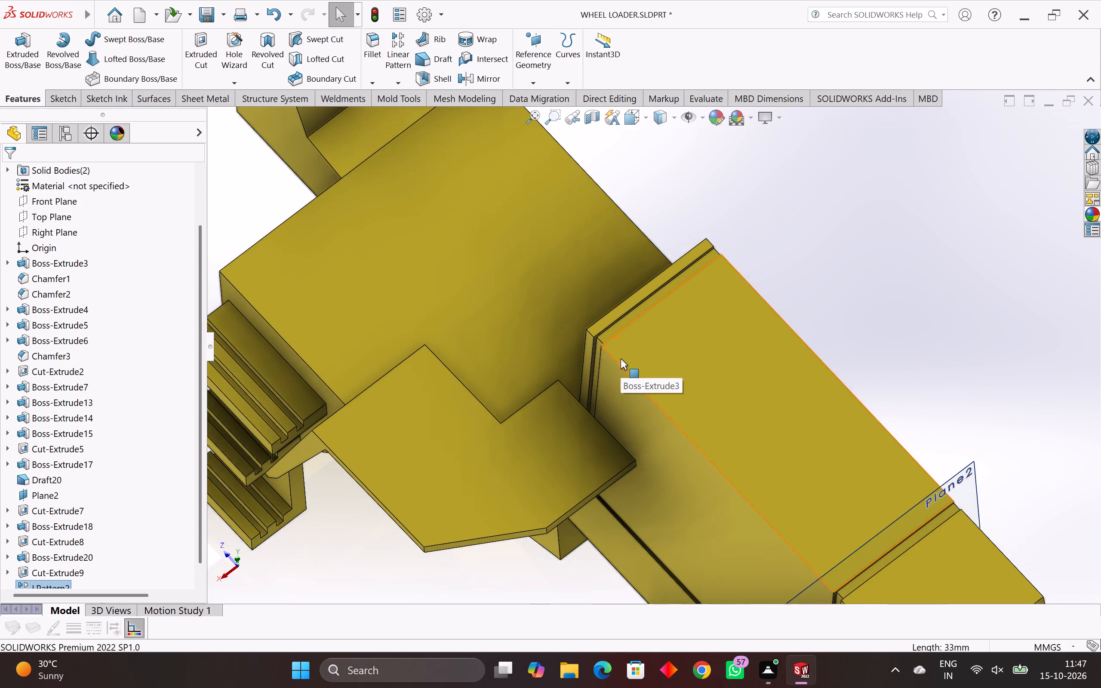
middle_click_drag(621, 359, 689, 511)
scroll(689, 510, "down", 4)
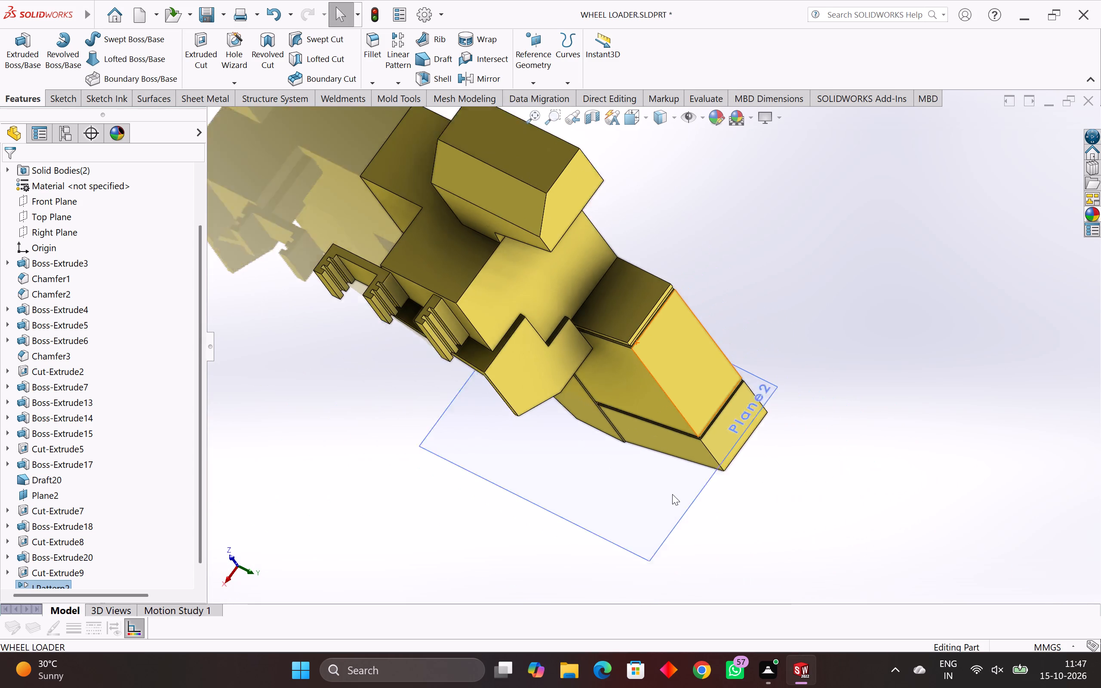
scroll(672, 494, "down", 2)
middle_click_drag(644, 476, 557, 687)
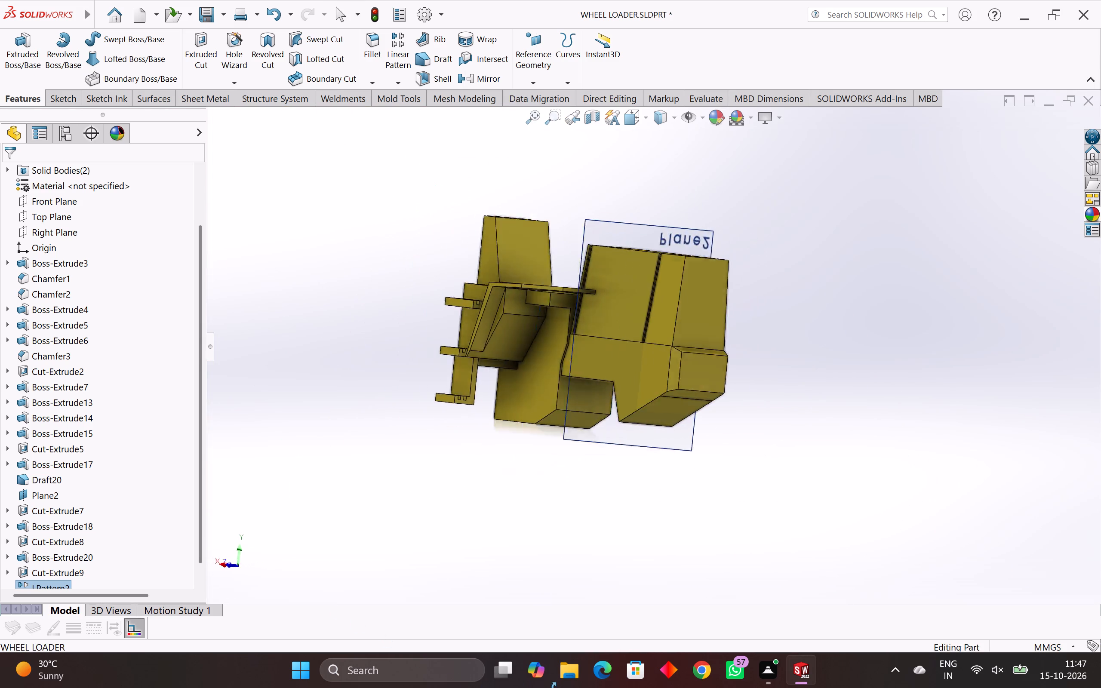
middle_click_drag(557, 687, 645, 687)
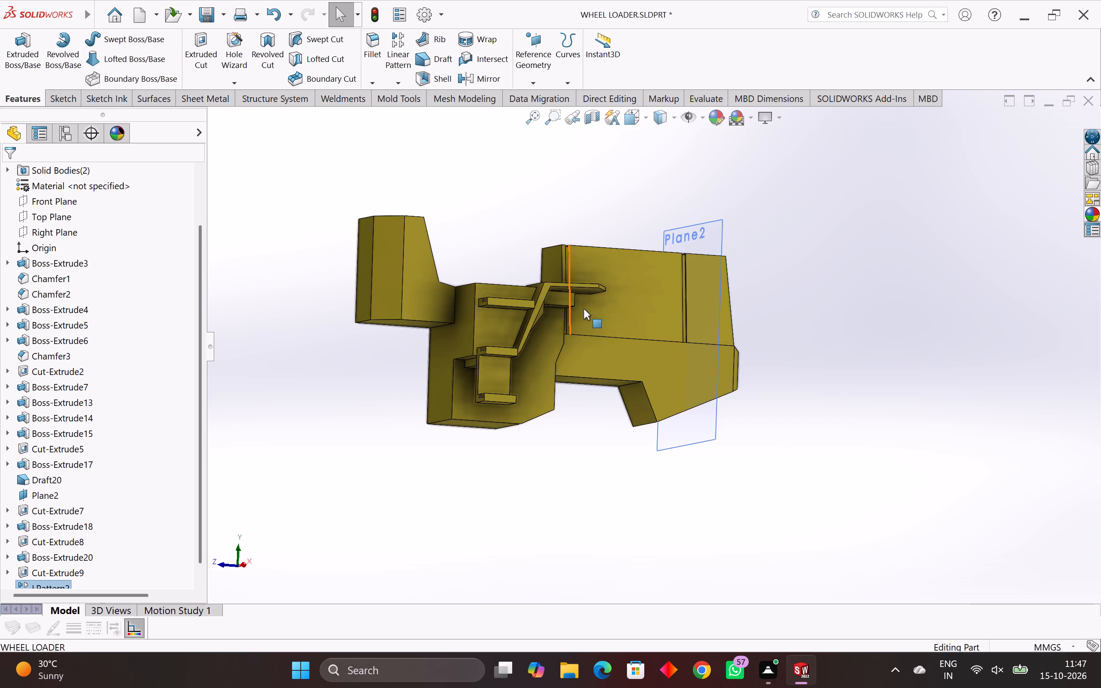
middle_click_drag(584, 314, 572, 372)
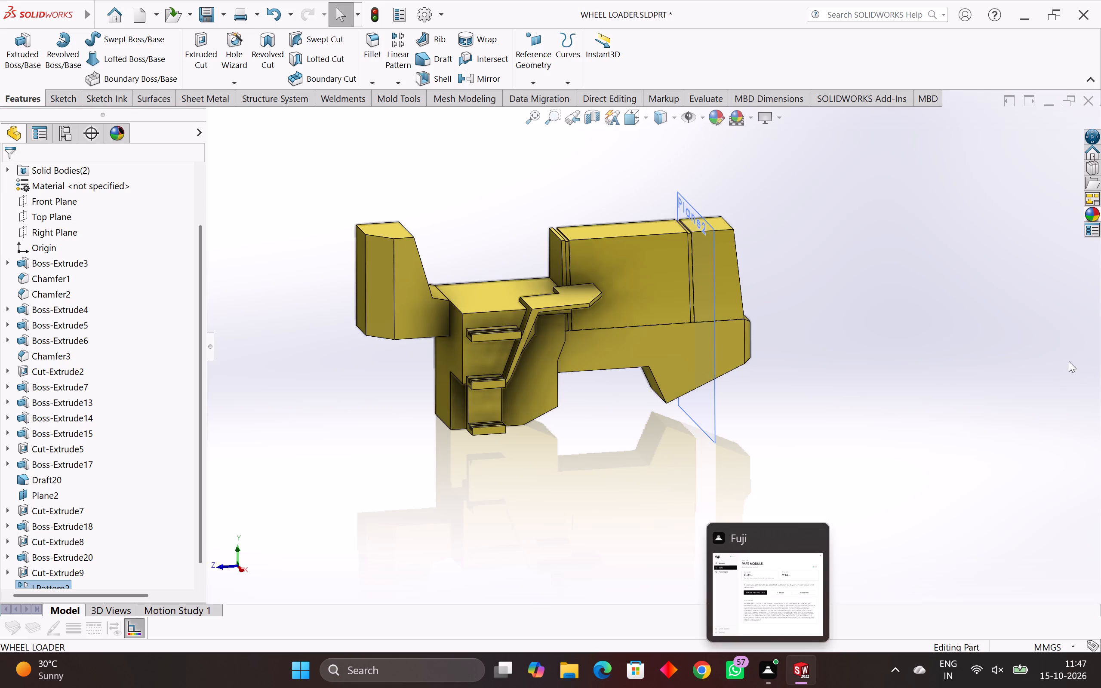
Sketch a narrow rectangle about 2 mm wide and 31 mm long on the tall block's top face, spanning between the two grooves.
middle_click_drag(644, 245, 648, 269)
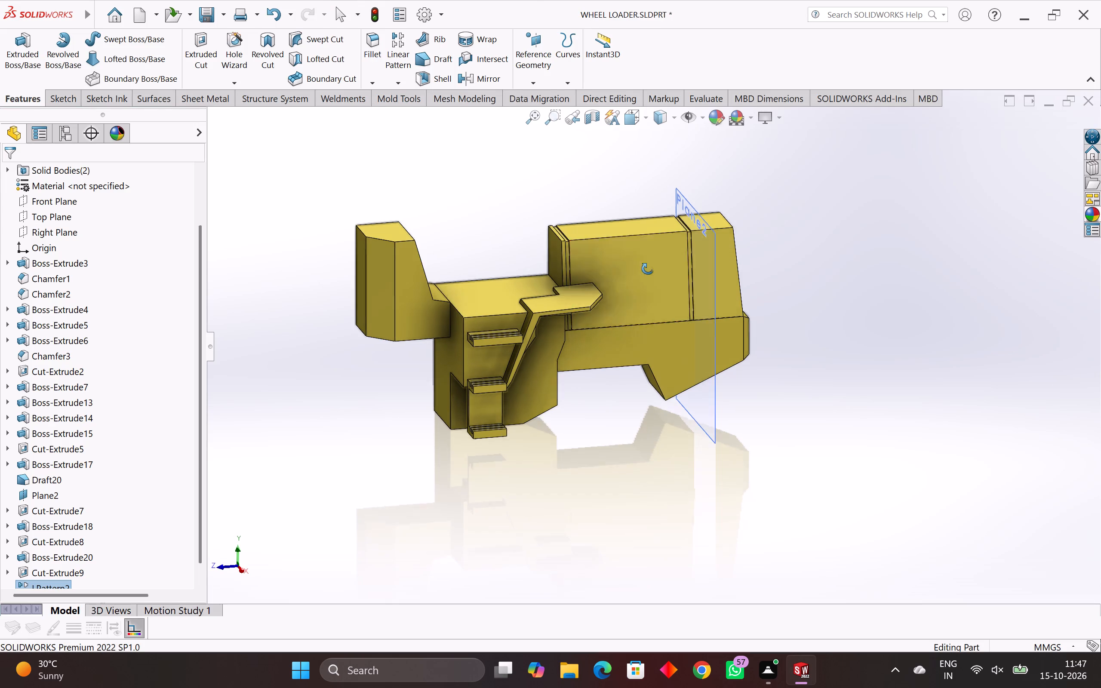
middle_click_drag(648, 269, 650, 331)
left_click(612, 221)
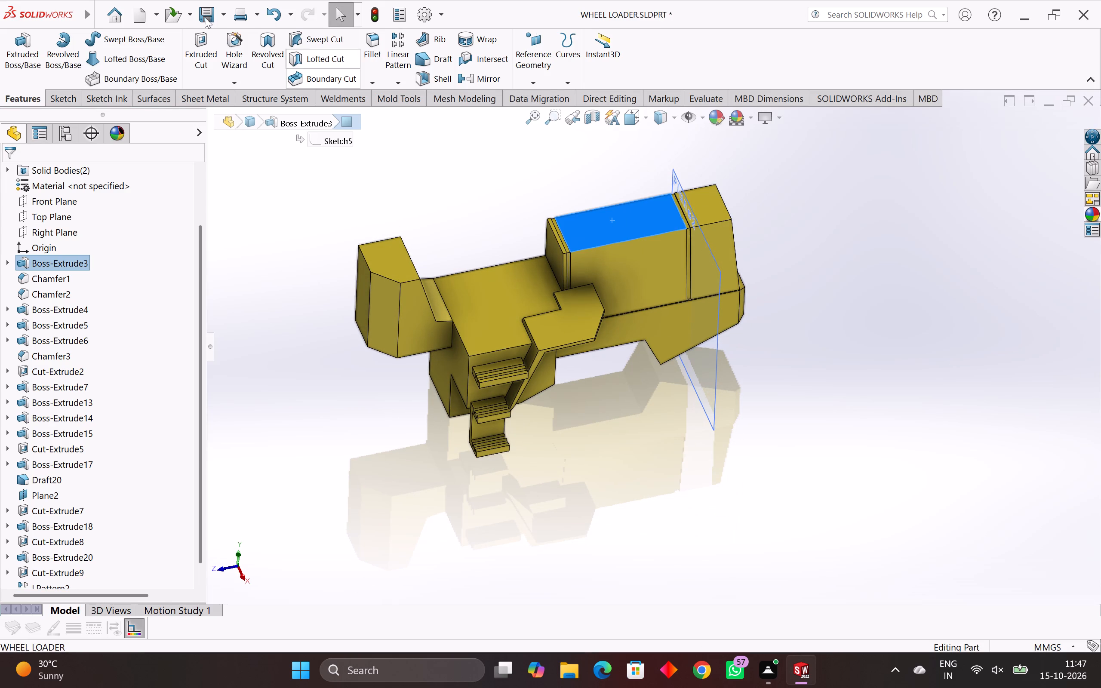
left_click(60, 99)
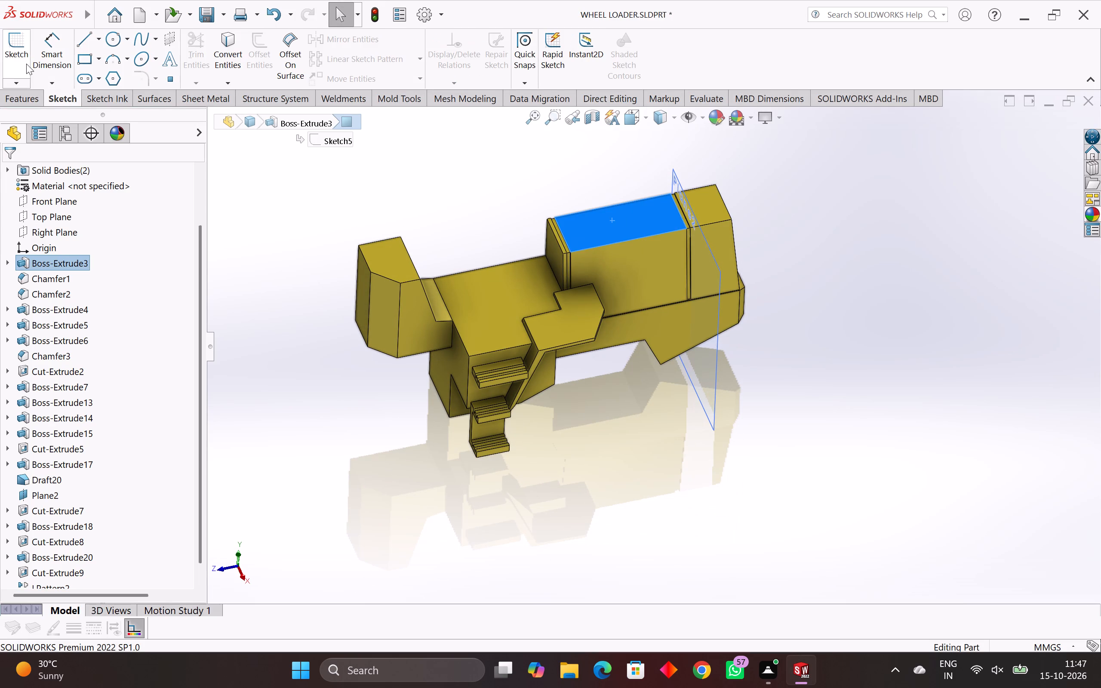
left_click(18, 53)
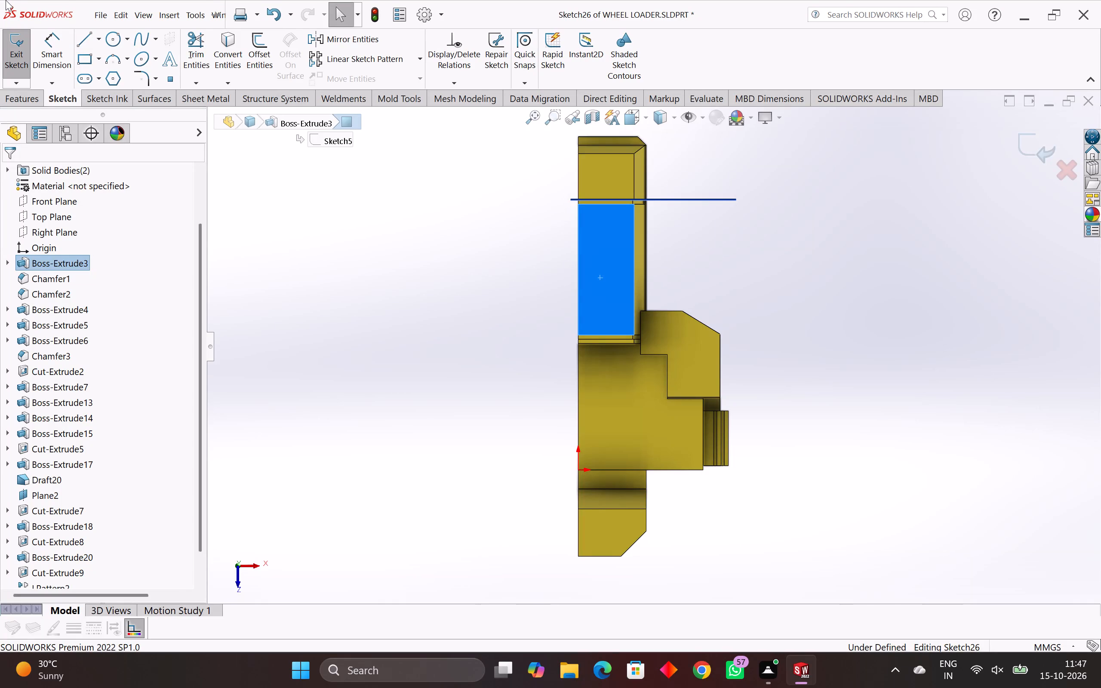
left_click(88, 54)
scroll(652, 336, "up", 4)
scroll(615, 329, "up", 5)
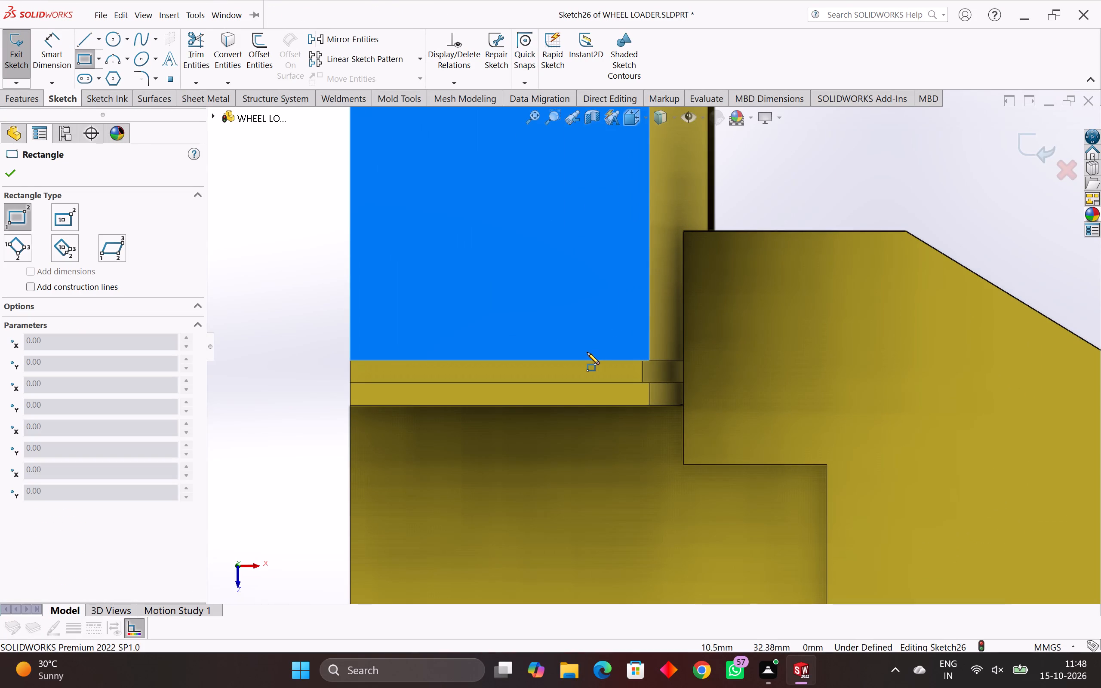
left_click(594, 360)
scroll(617, 176, "down", 2)
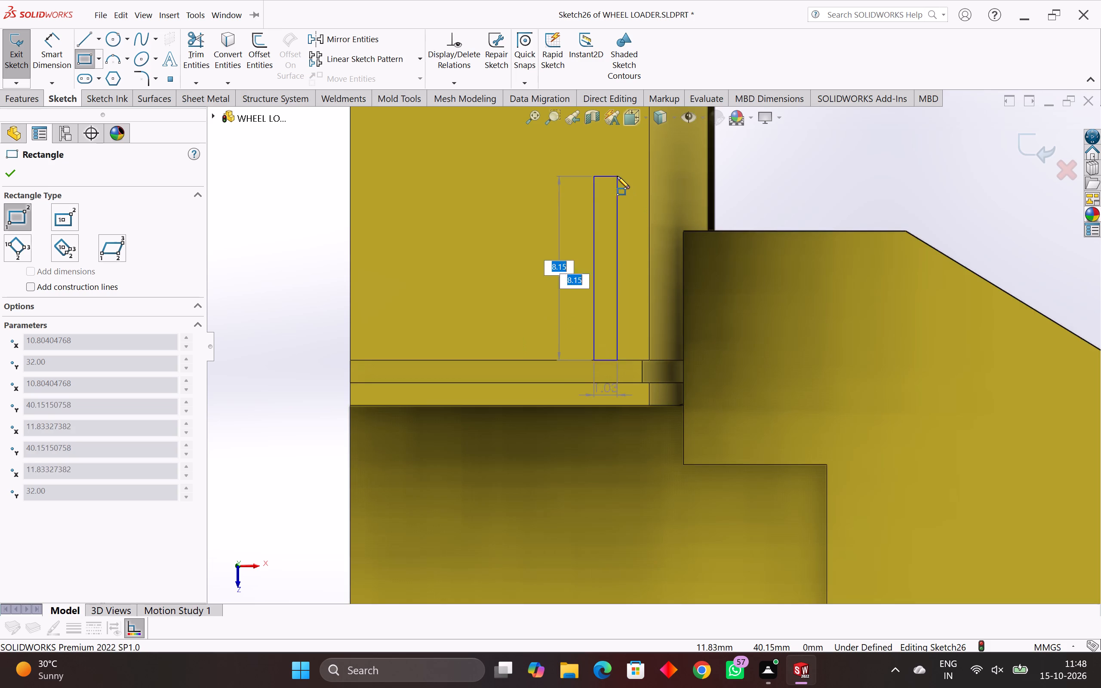
scroll(617, 176, "down", 5)
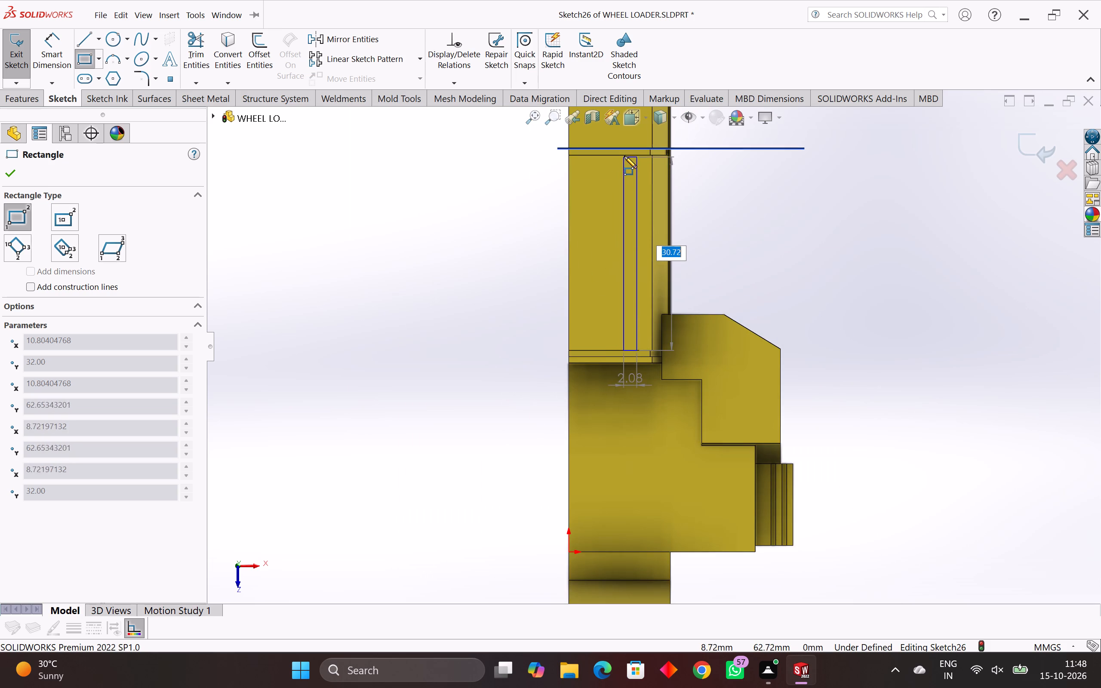
left_click(624, 156)
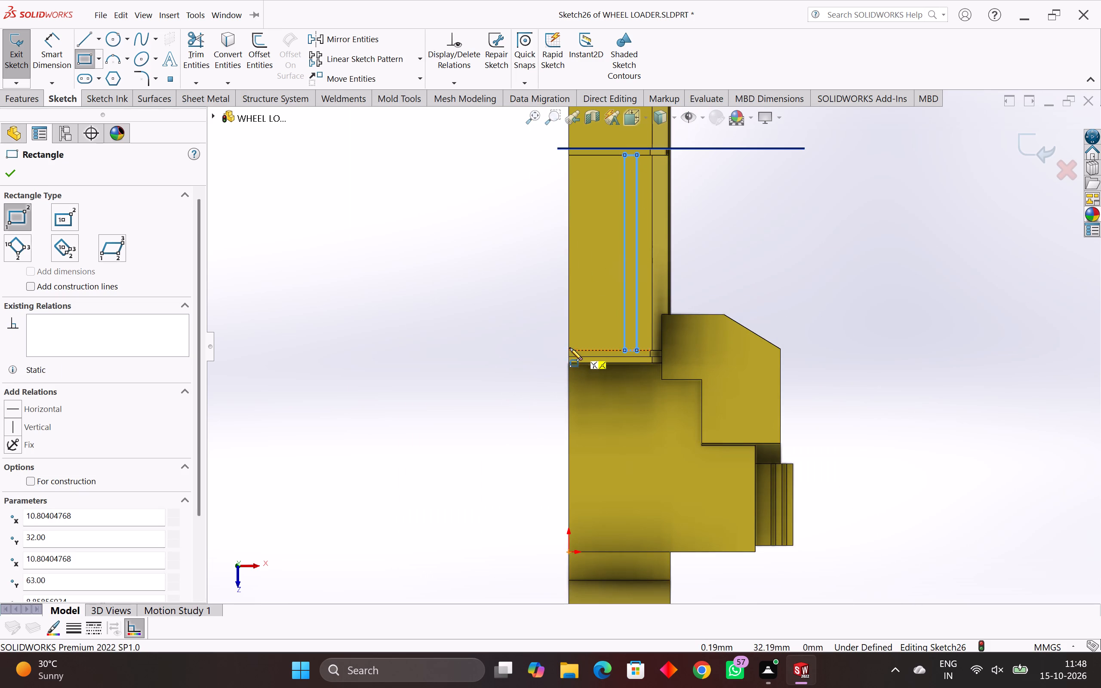
scroll(636, 347, "up", 5)
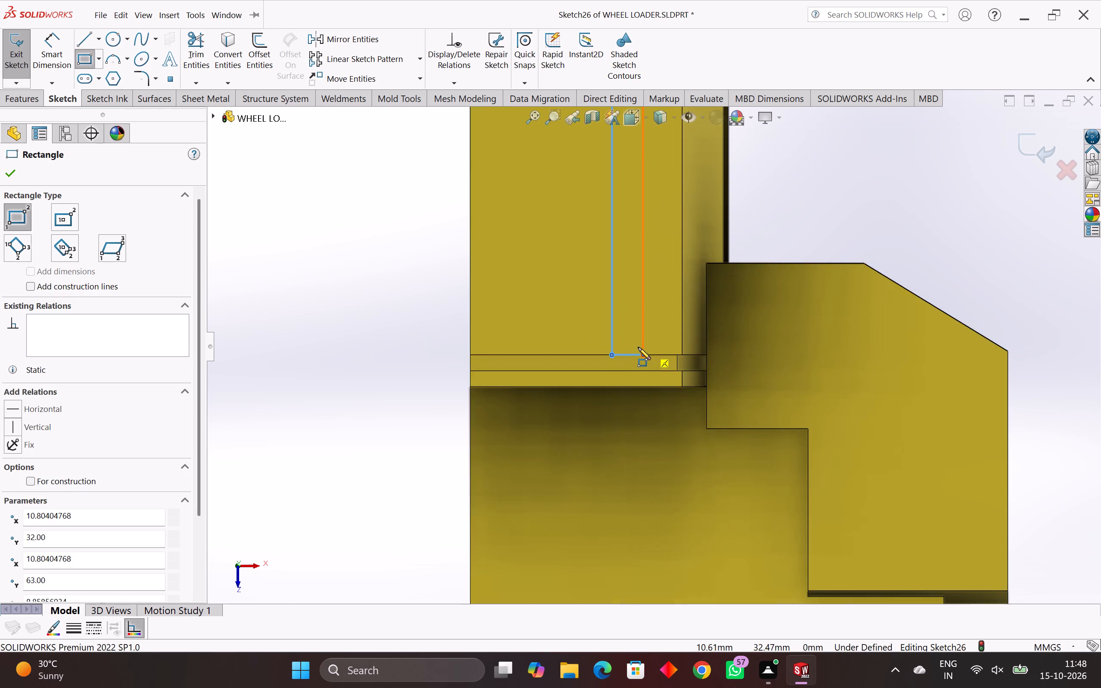
scroll(639, 347, "up", 4)
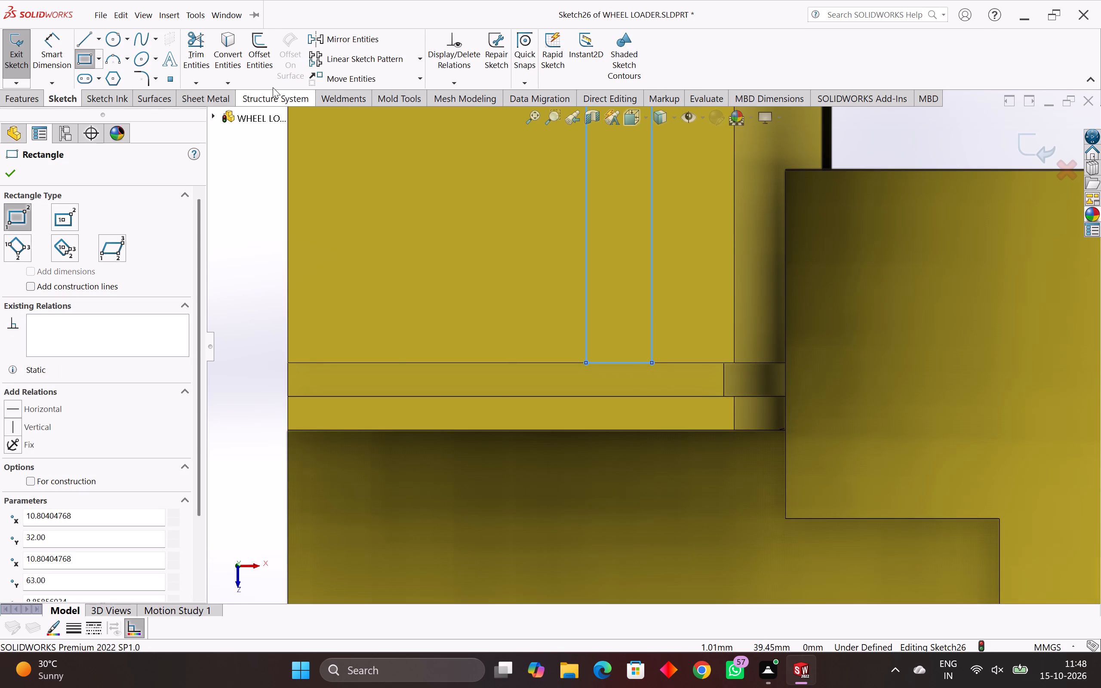
Dimension the width of the narrow rectangle on the tall block's top face and set it to 1 mm.
left_click(50, 36)
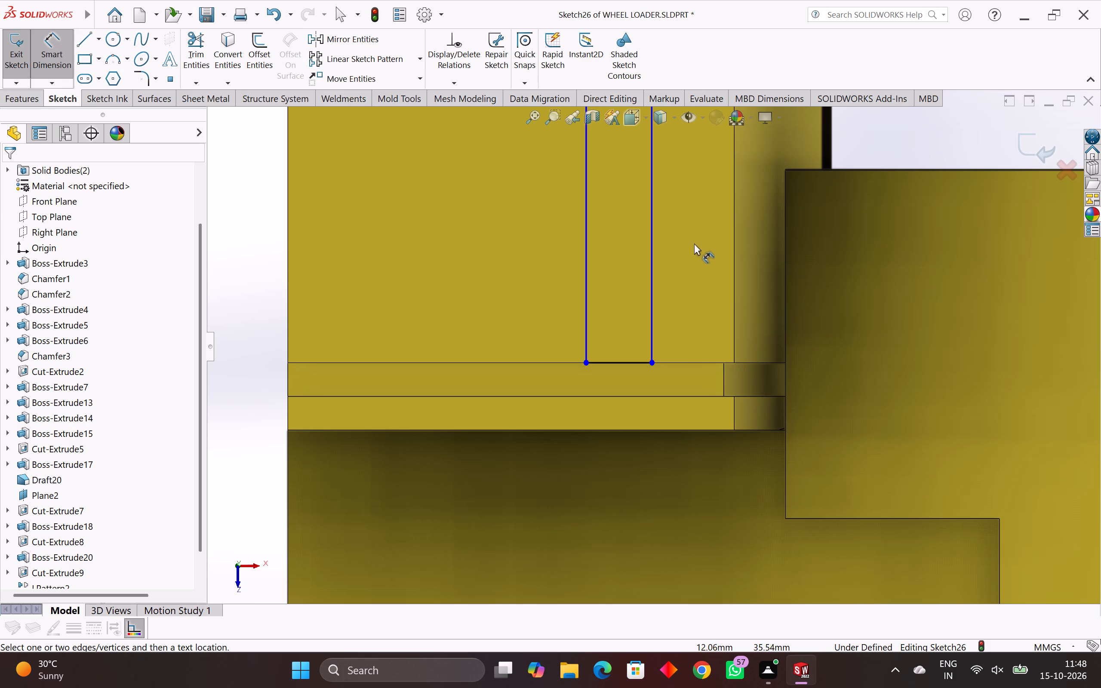
scroll(707, 231, "down", 2)
left_click(636, 359)
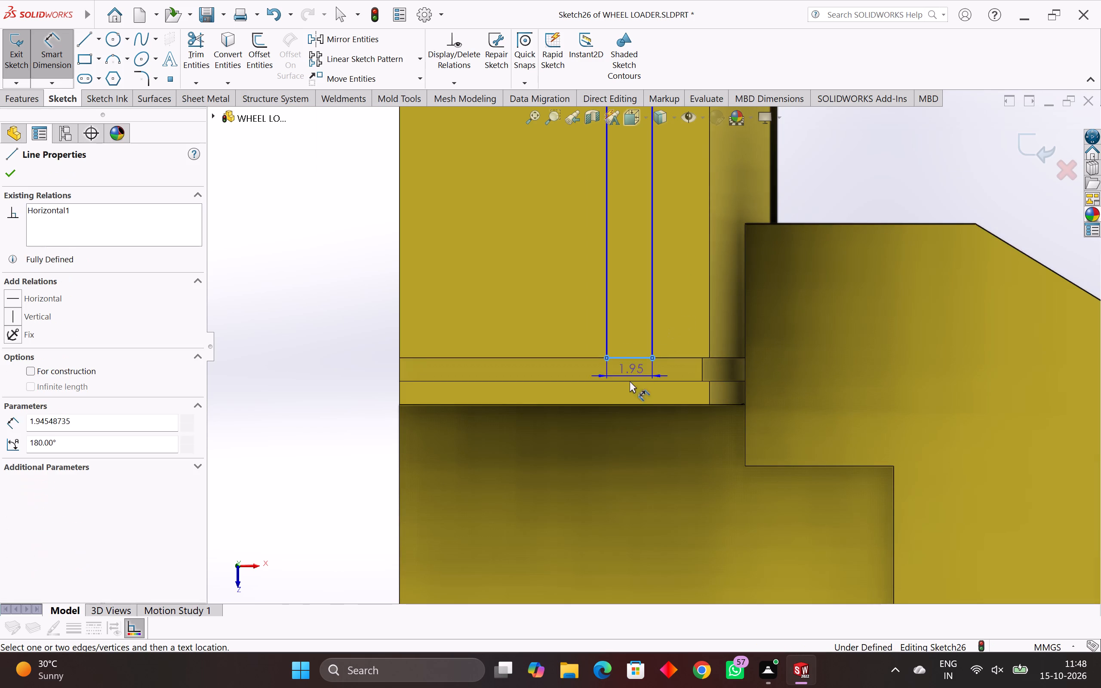
left_click(628, 408)
key("1")
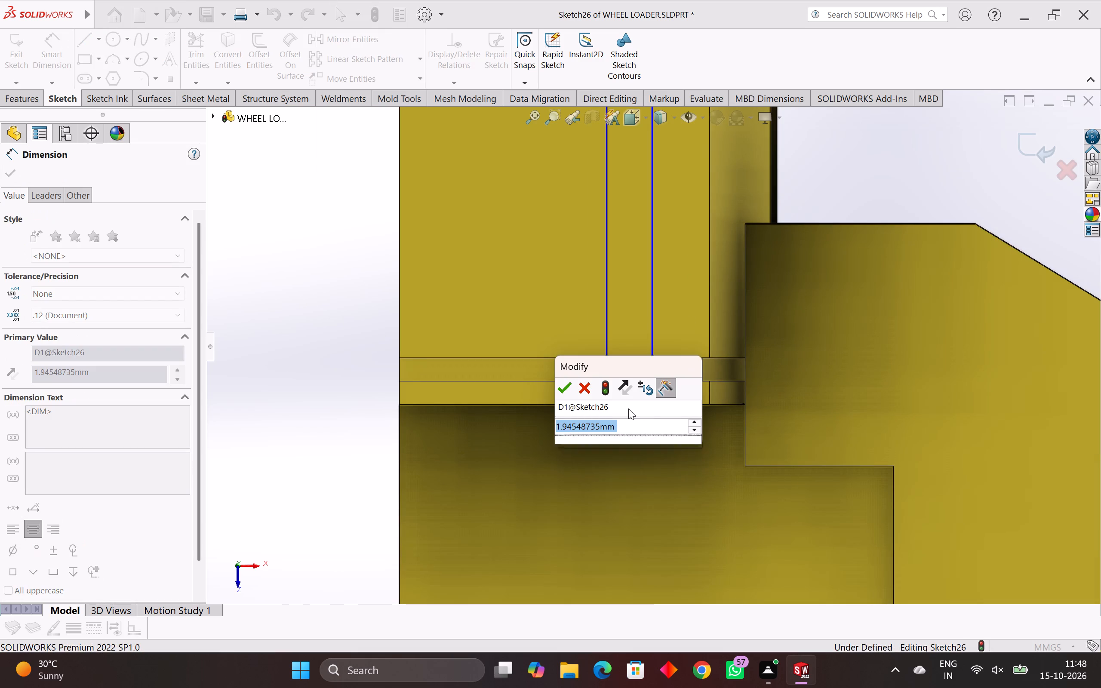
key("Return")
Set the distance between the rectangle's long side and the adjacent long edge of the top face to 1 mm.
scroll(641, 405, "down", 3)
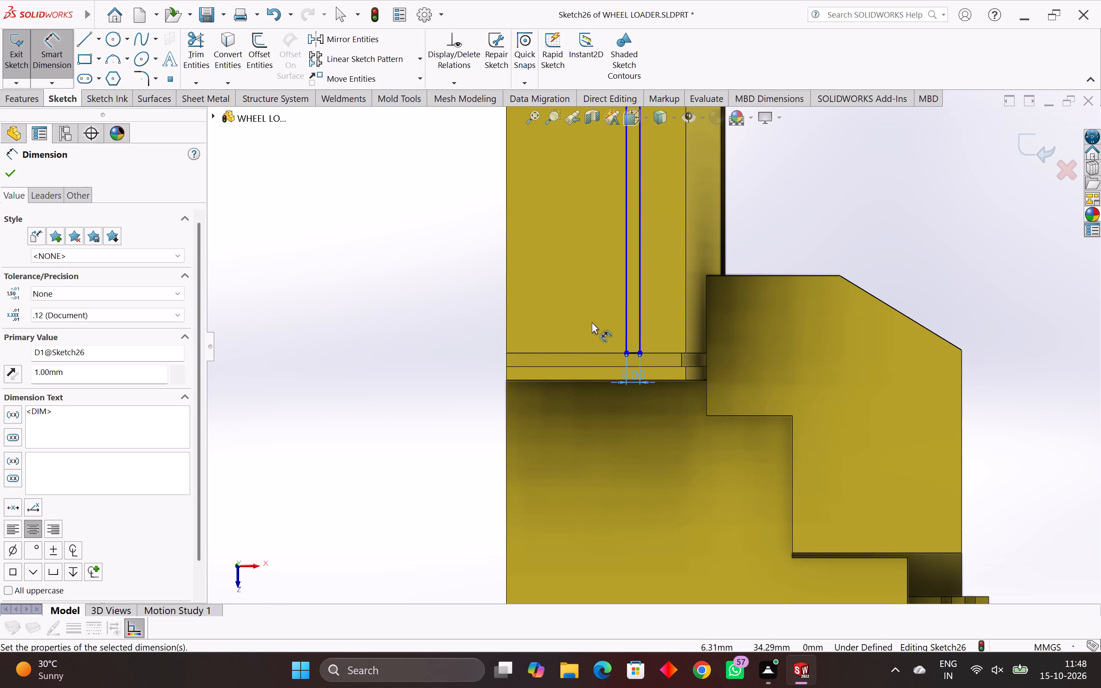
scroll(673, 301, "up", 4)
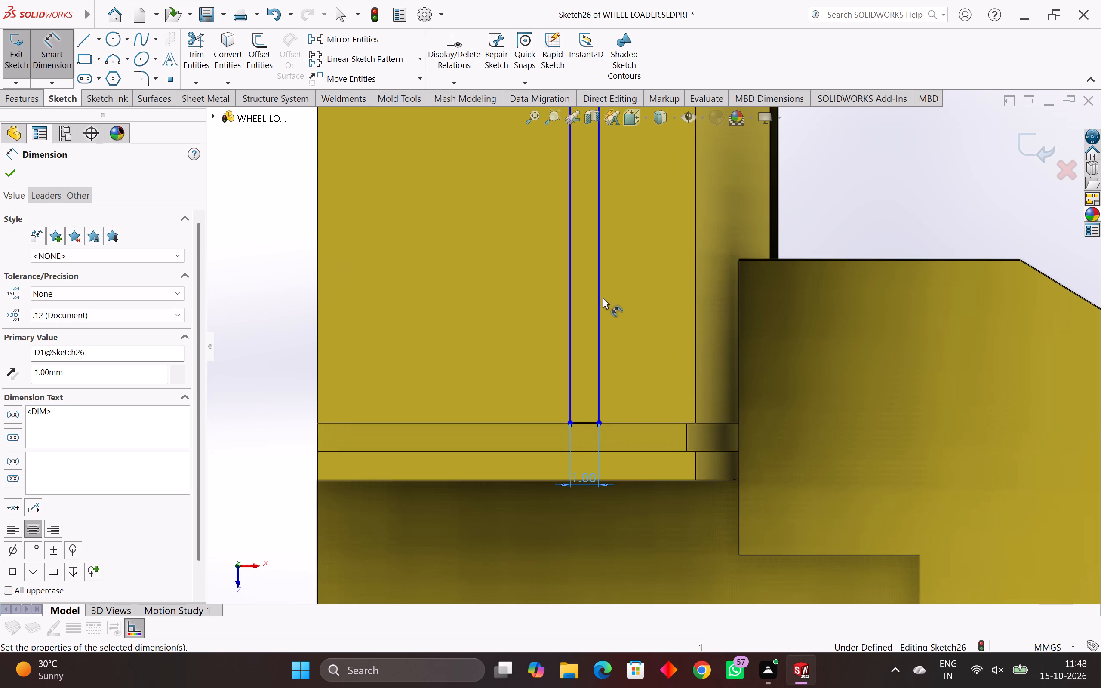
left_click(599, 292)
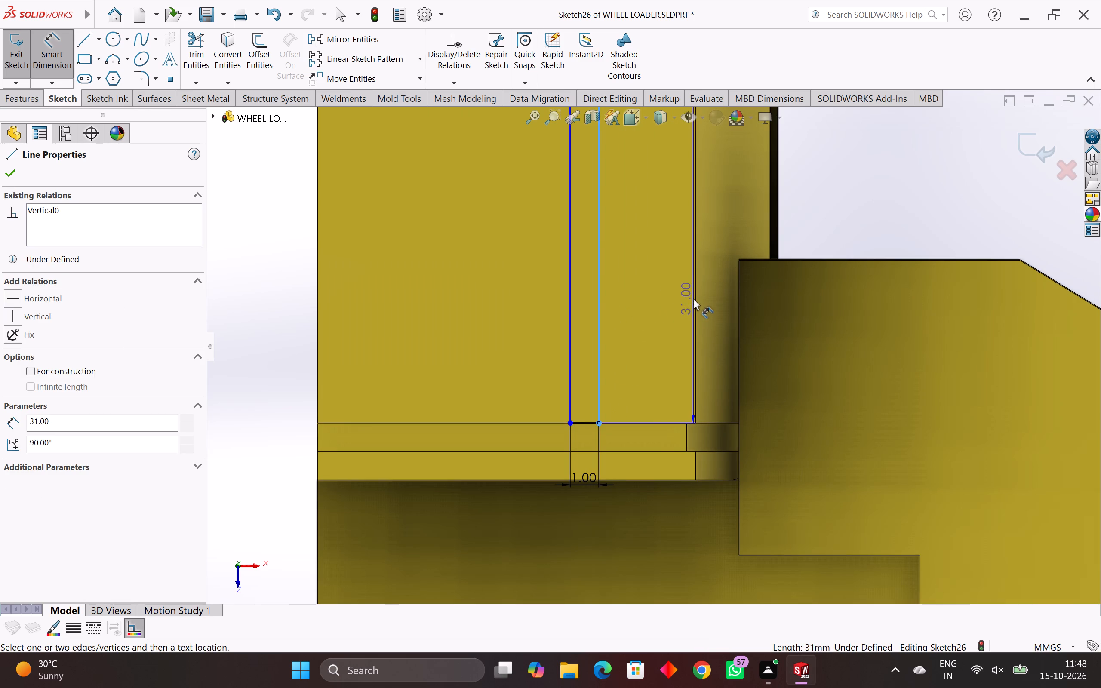
left_click(695, 293)
left_click(670, 271)
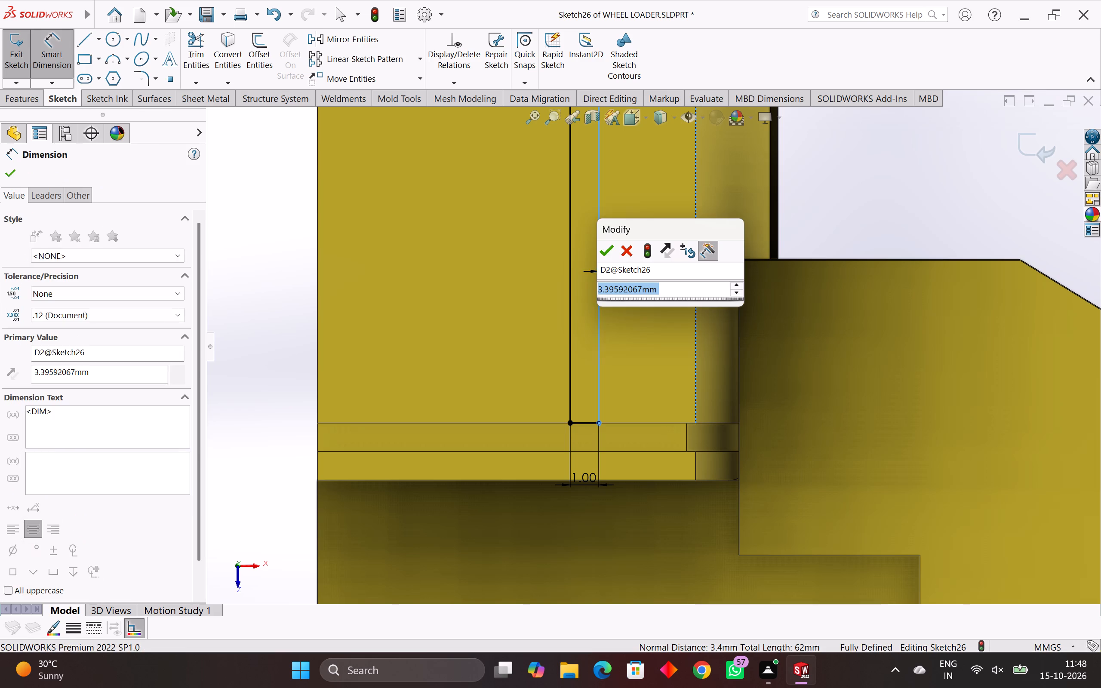
key("1")
key("Return")
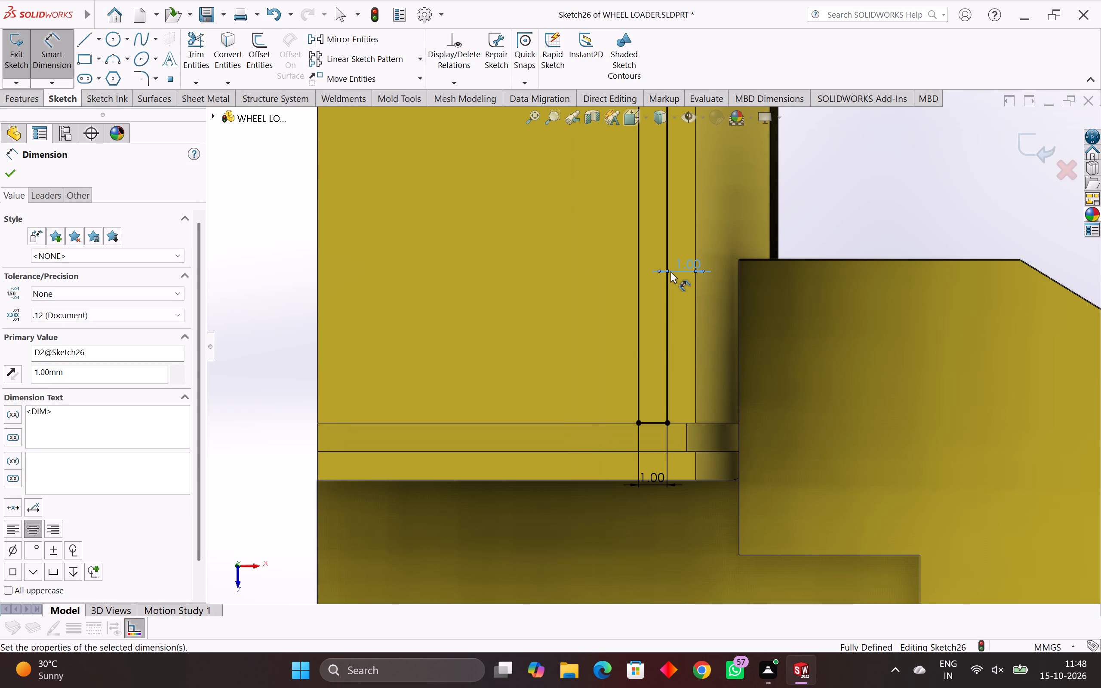
scroll(682, 279, "down", 1)
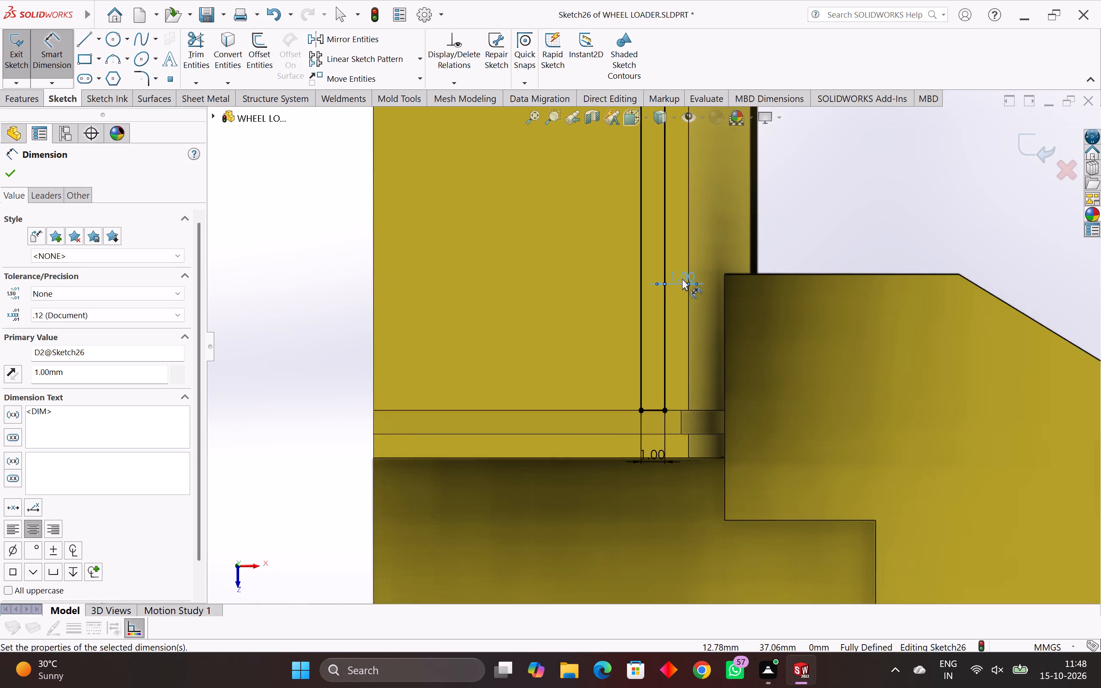
scroll(682, 279, "down", 1)
middle_click_drag(682, 279, 691, 299)
scroll(691, 299, "down", 2)
middle_click_drag(691, 299, 683, 286)
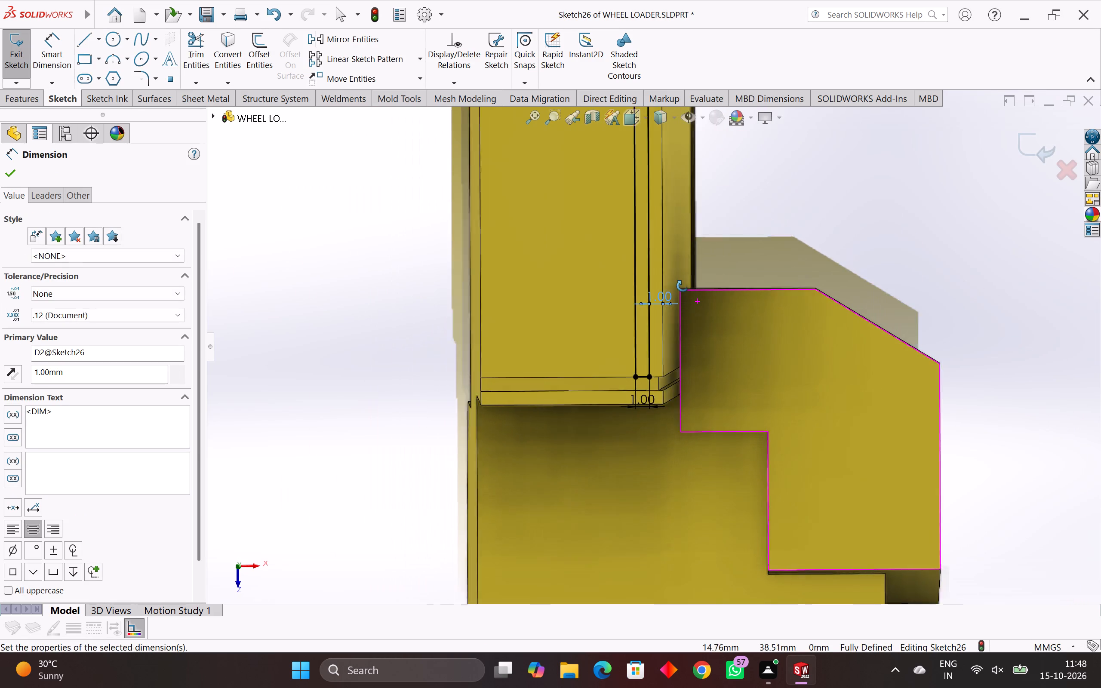
middle_click_drag(683, 286, 683, 299)
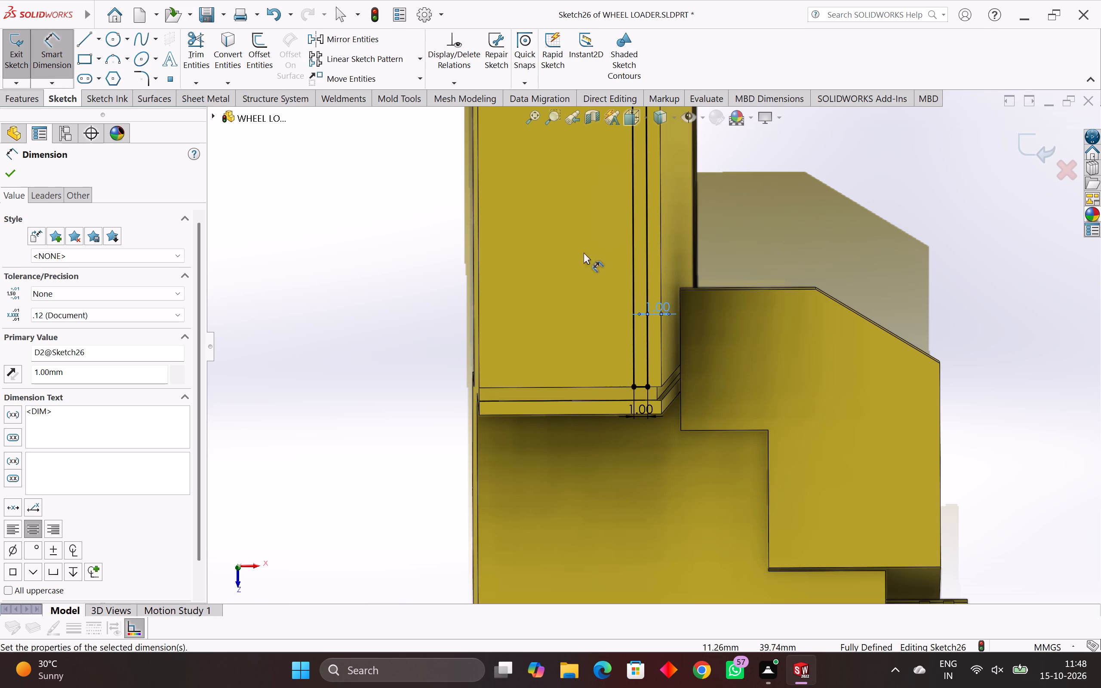
left_click(11, 169)
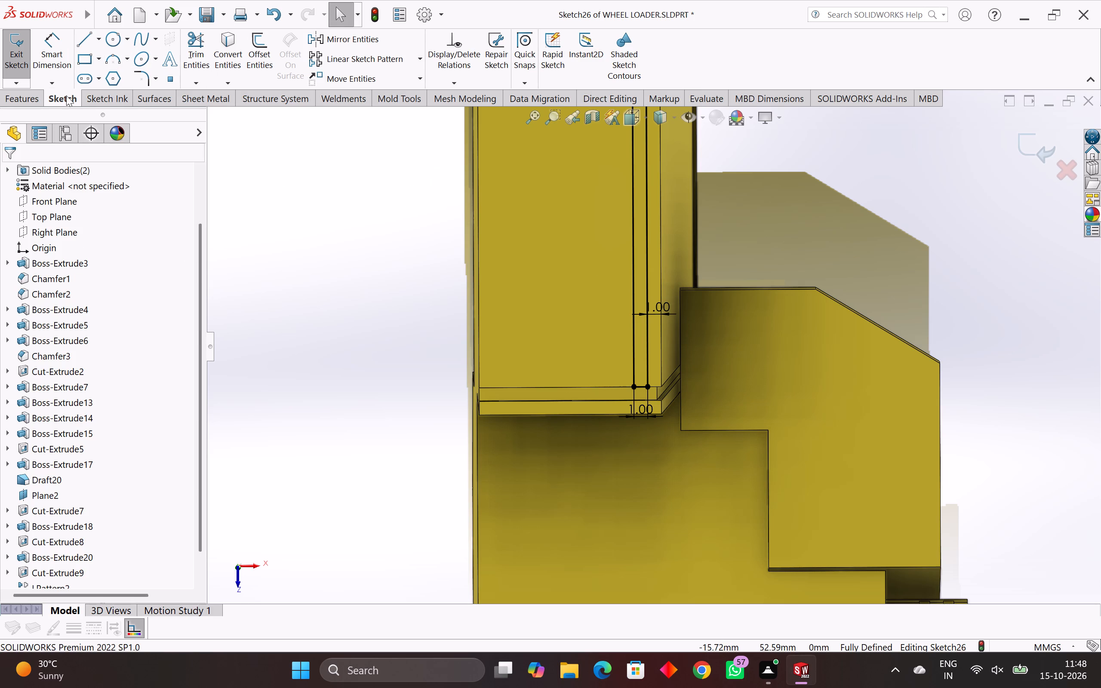
Cut-extrude the narrow rectangle 0.35 mm blind into the tall block.
left_click(32, 95)
left_click(196, 45)
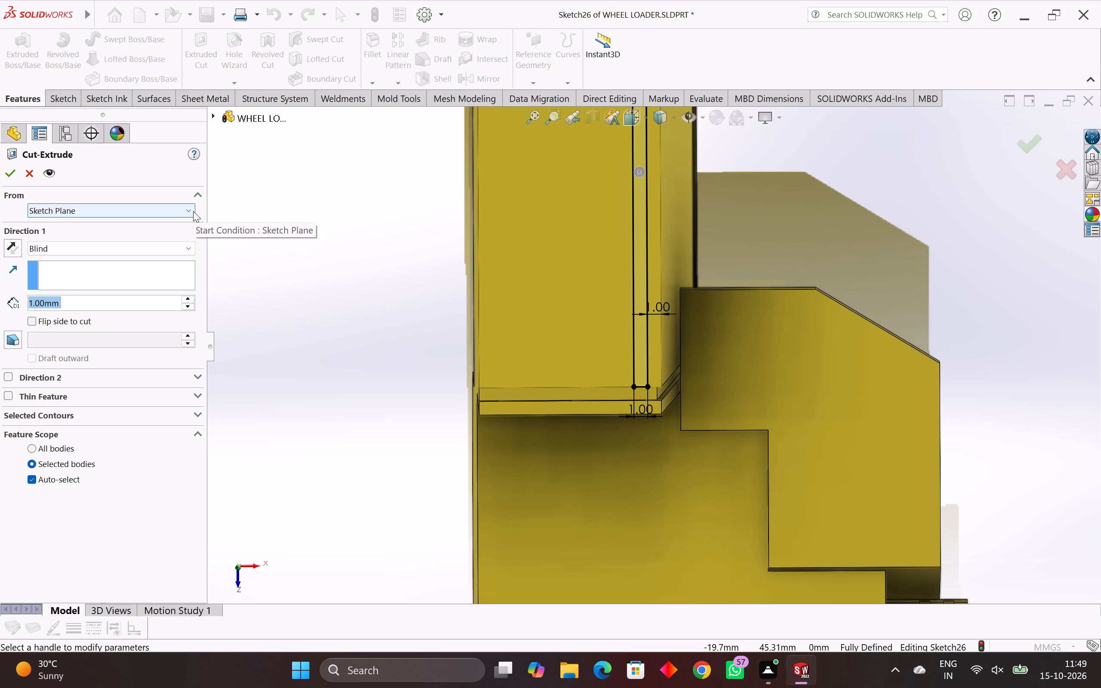
type("0.35")
key("Return")
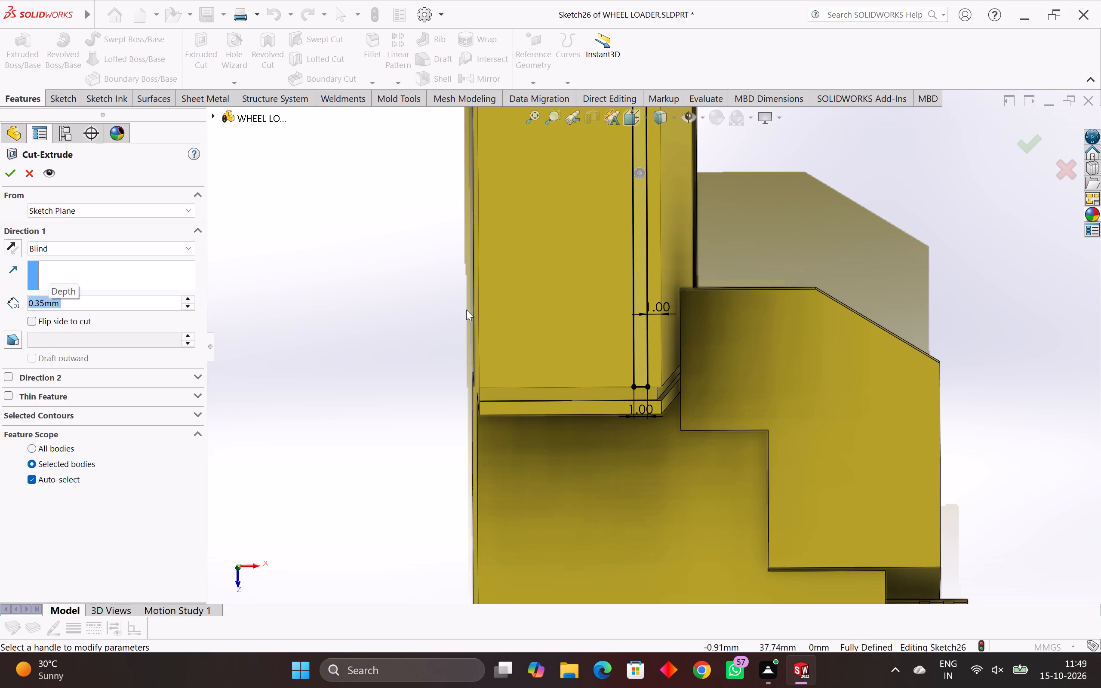
scroll(466, 310, "down", 1)
middle_click_drag(409, 299, 328, 287)
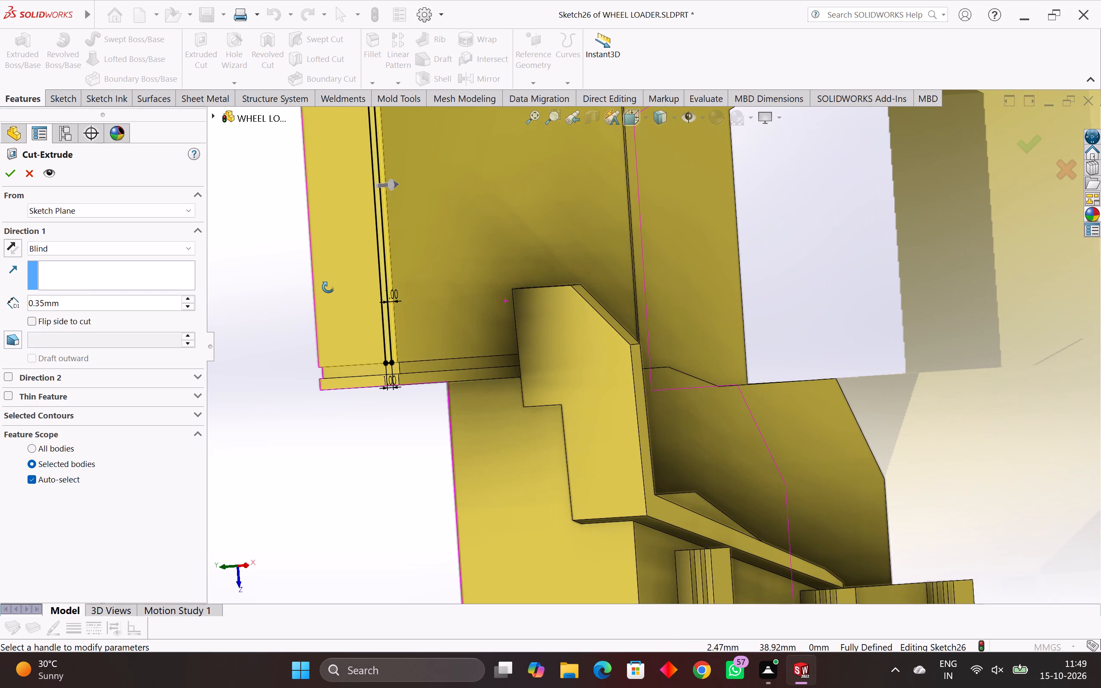
middle_click_drag(328, 287, 331, 319)
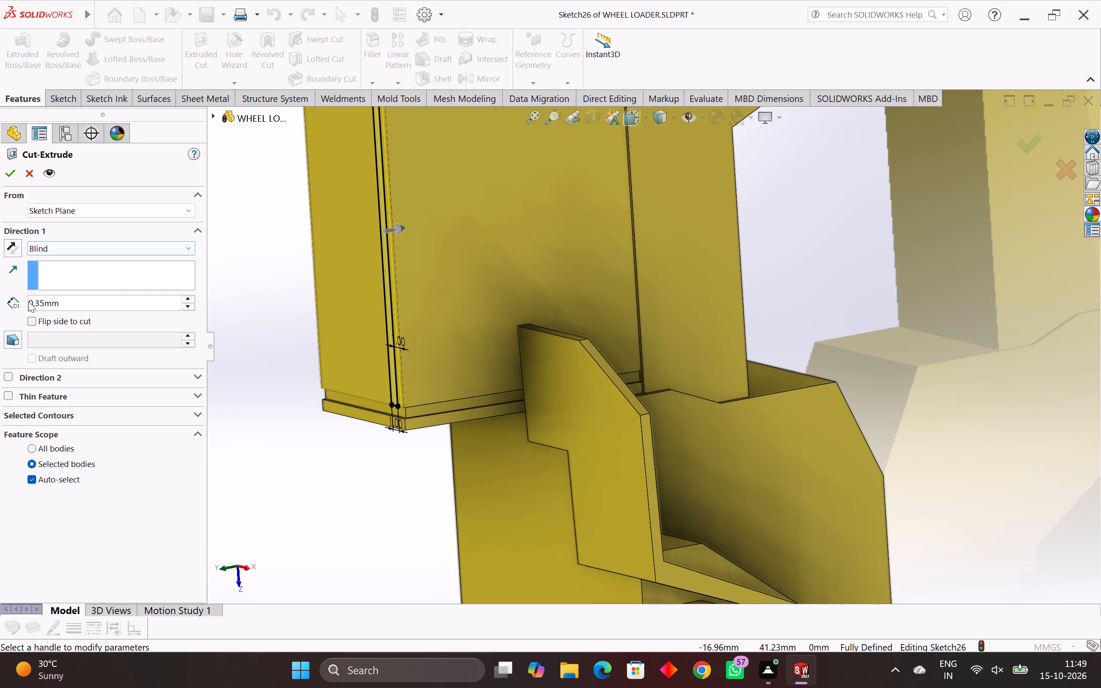
left_click(6, 174)
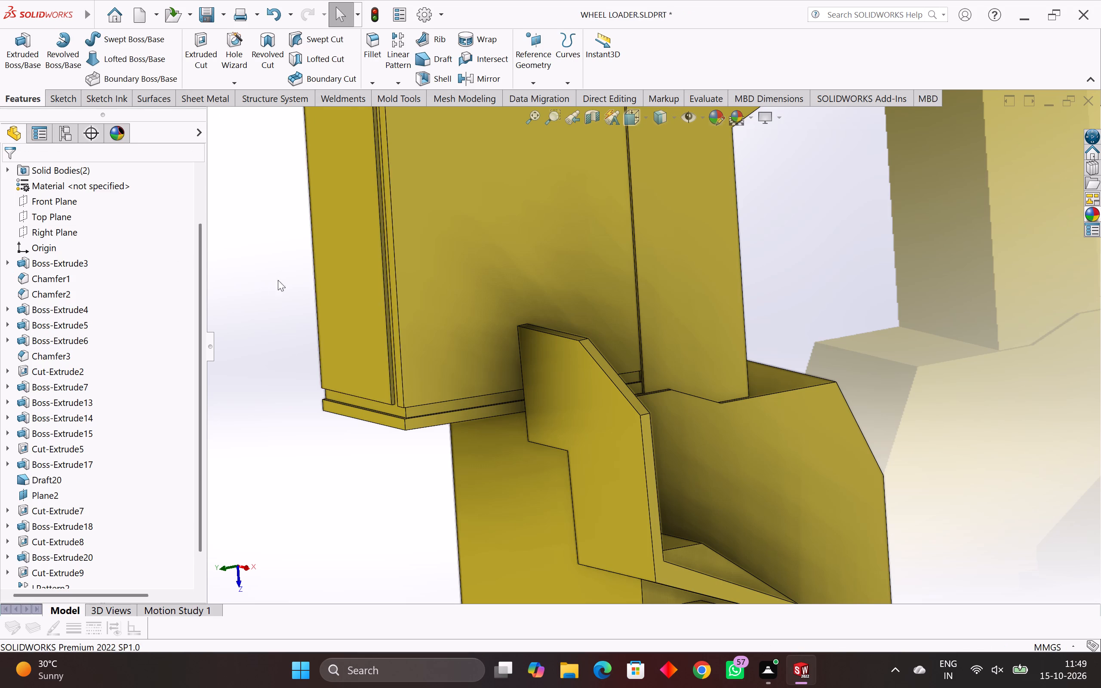
Start a new sketch on the flat side face of the lower body section below the tall block.
middle_click_drag(409, 315, 464, 371)
scroll(464, 371, "down", 5)
middle_click_drag(434, 351, 446, 347)
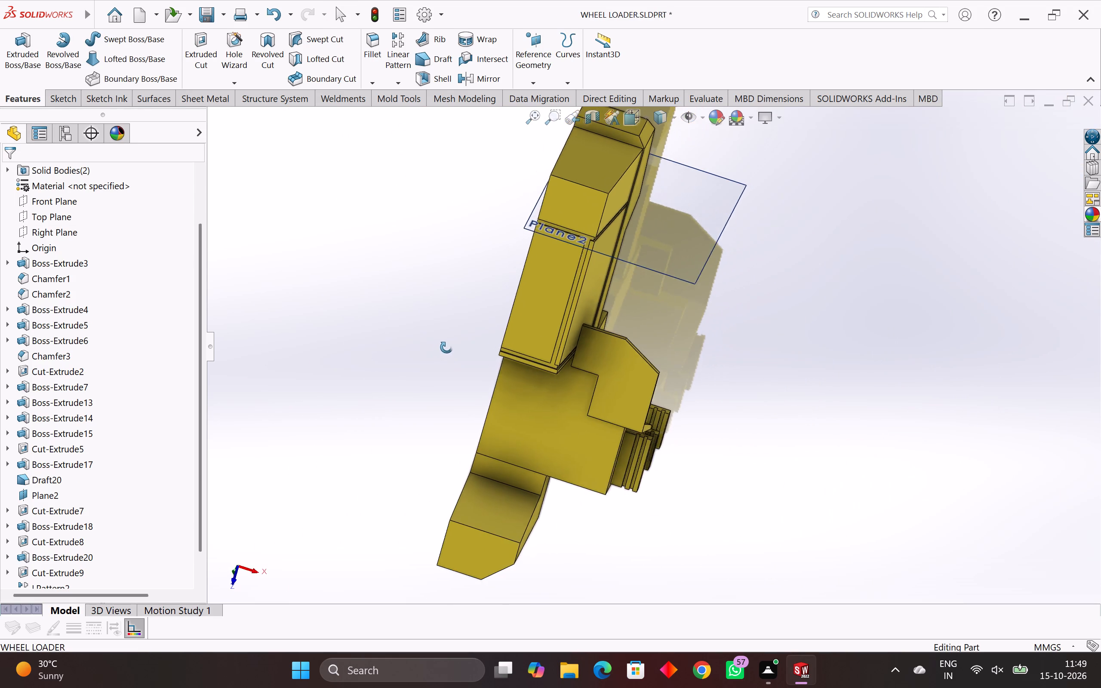
middle_click_drag(446, 347, 479, 260)
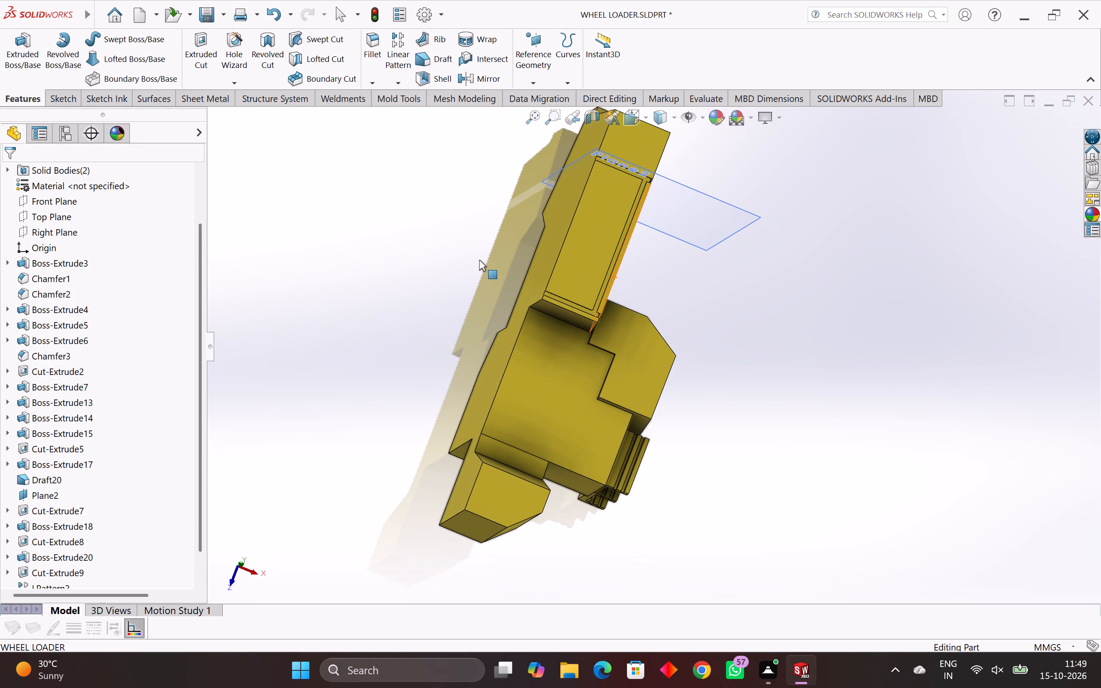
scroll(497, 289, "down", 4)
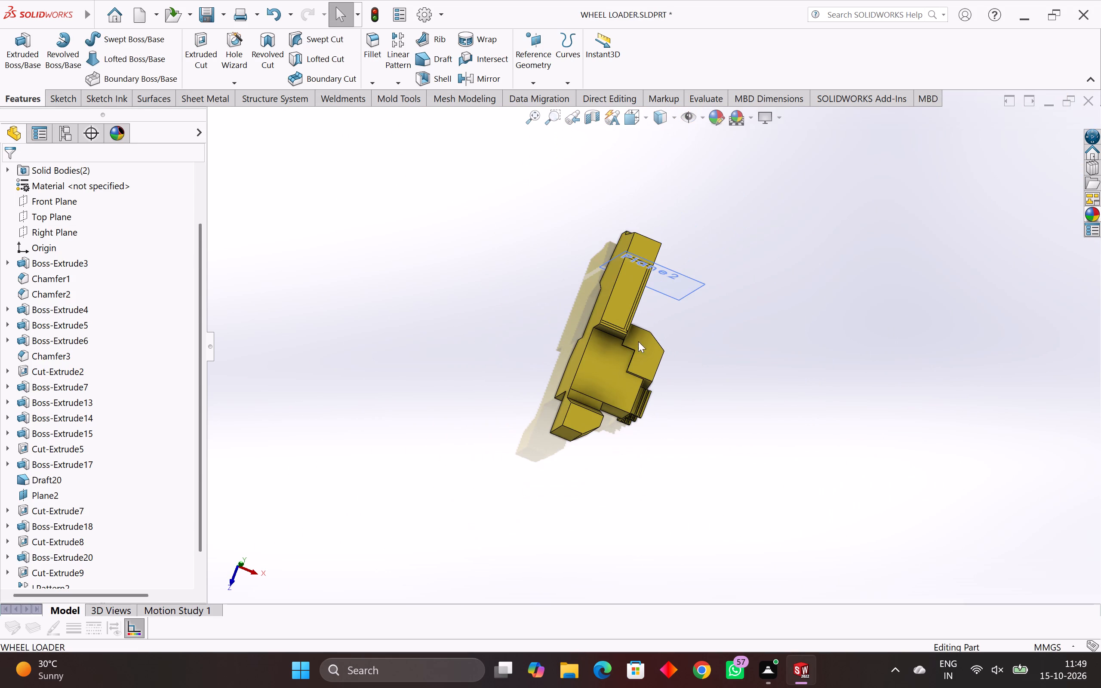
middle_click_drag(639, 342, 536, 268)
left_click(659, 307)
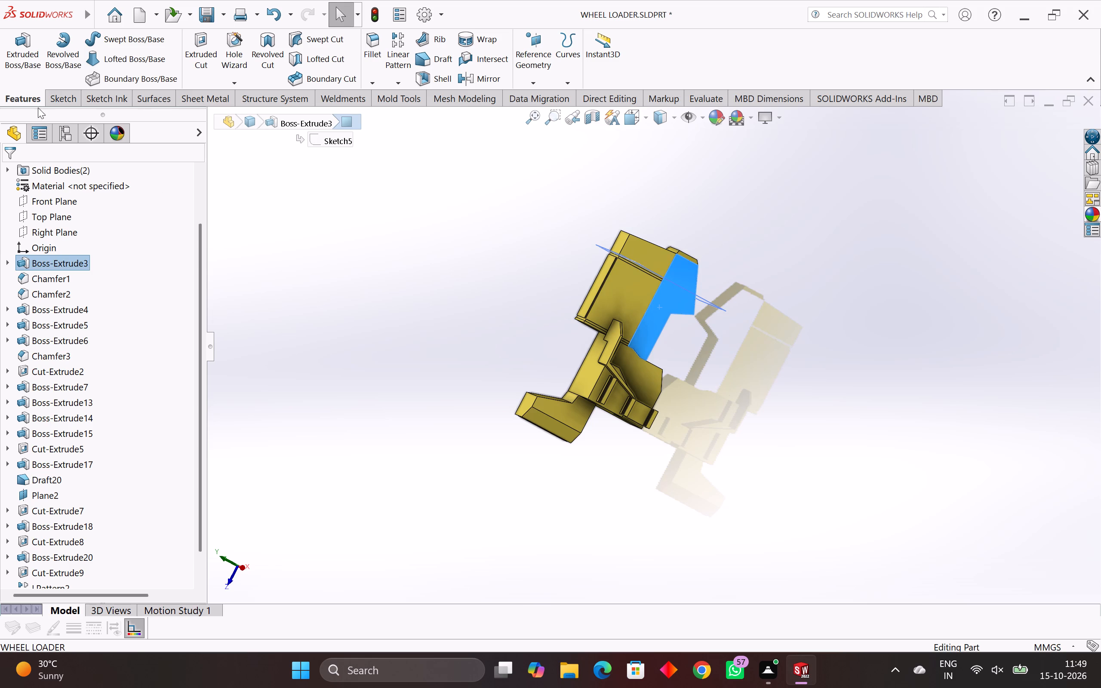
left_click(61, 100)
left_click(18, 47)
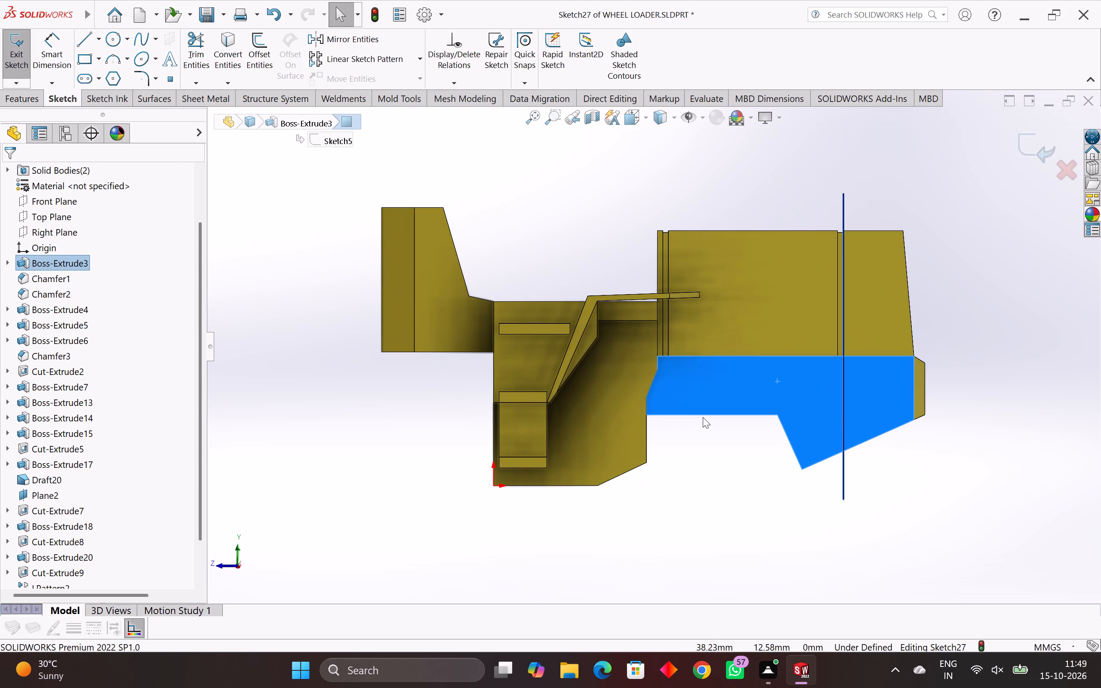
left_click(896, 457)
Sketch a 13 mm vertical line on the side face, from the corner on the sloped lower edge up to the face's upper edge.
scroll(895, 442, "up", 1)
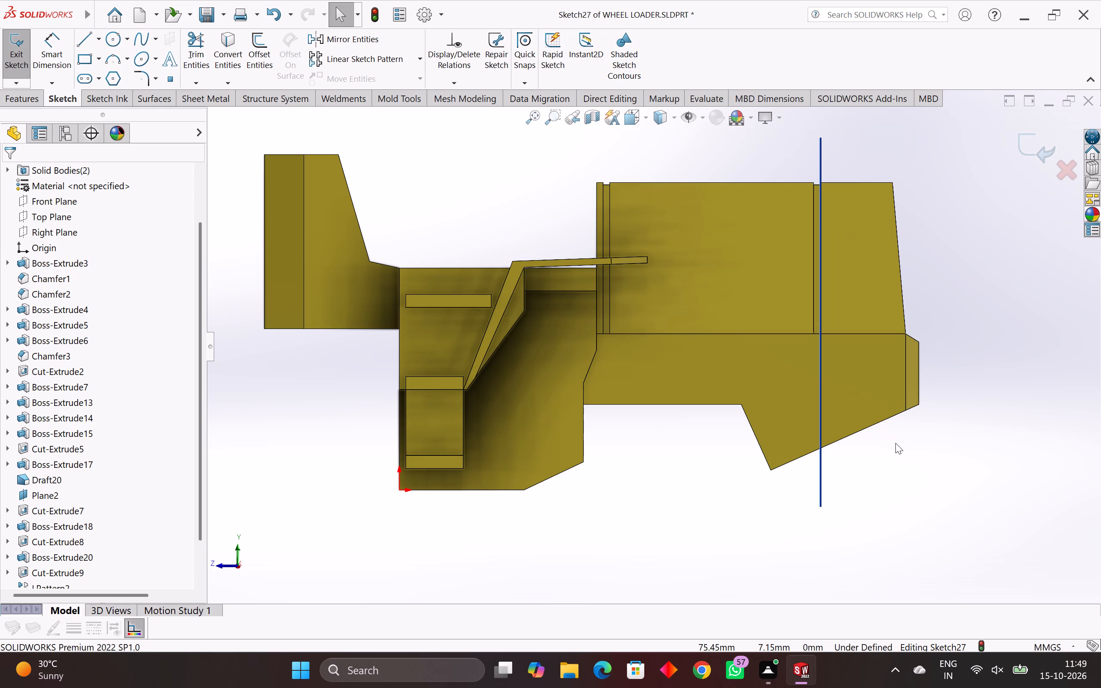
scroll(890, 430, "up", 3)
middle_click_drag(875, 407, 859, 378)
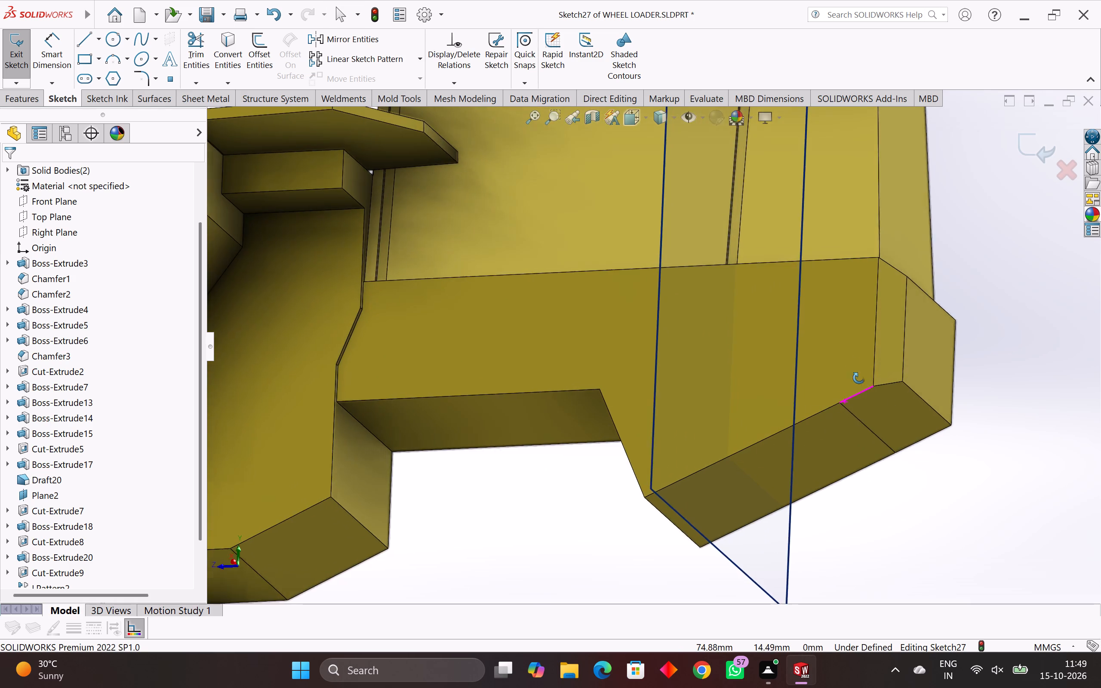
middle_click_drag(859, 378, 871, 424)
scroll(865, 424, "up", 4)
scroll(804, 397, "up", 4)
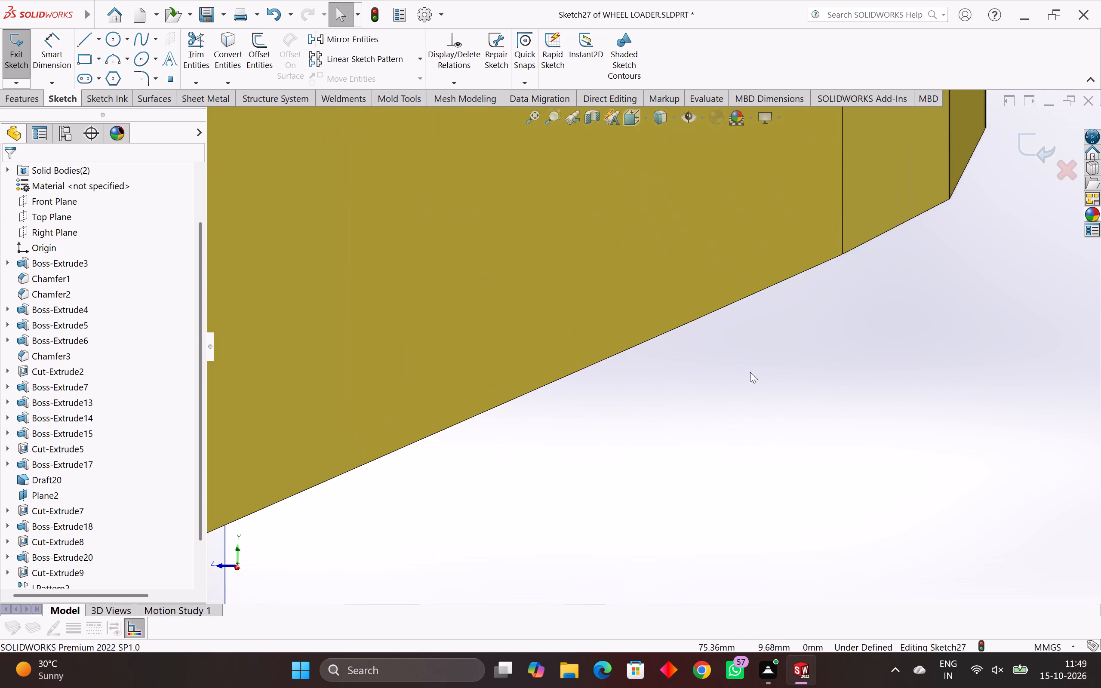
scroll(730, 356, "down", 6)
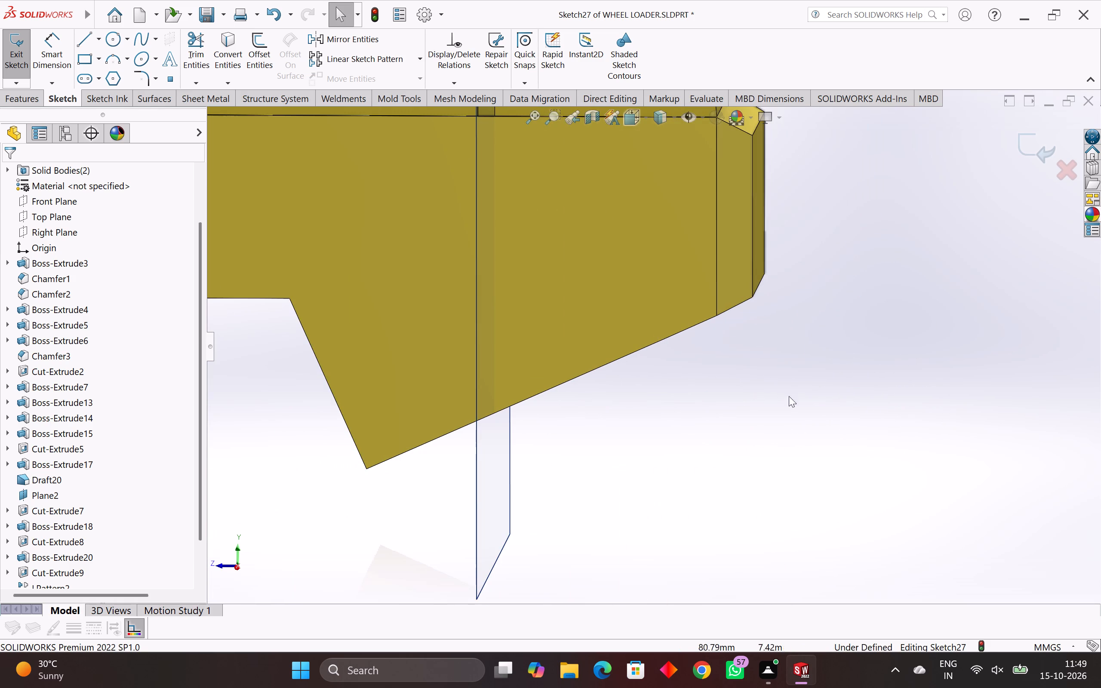
key("l")
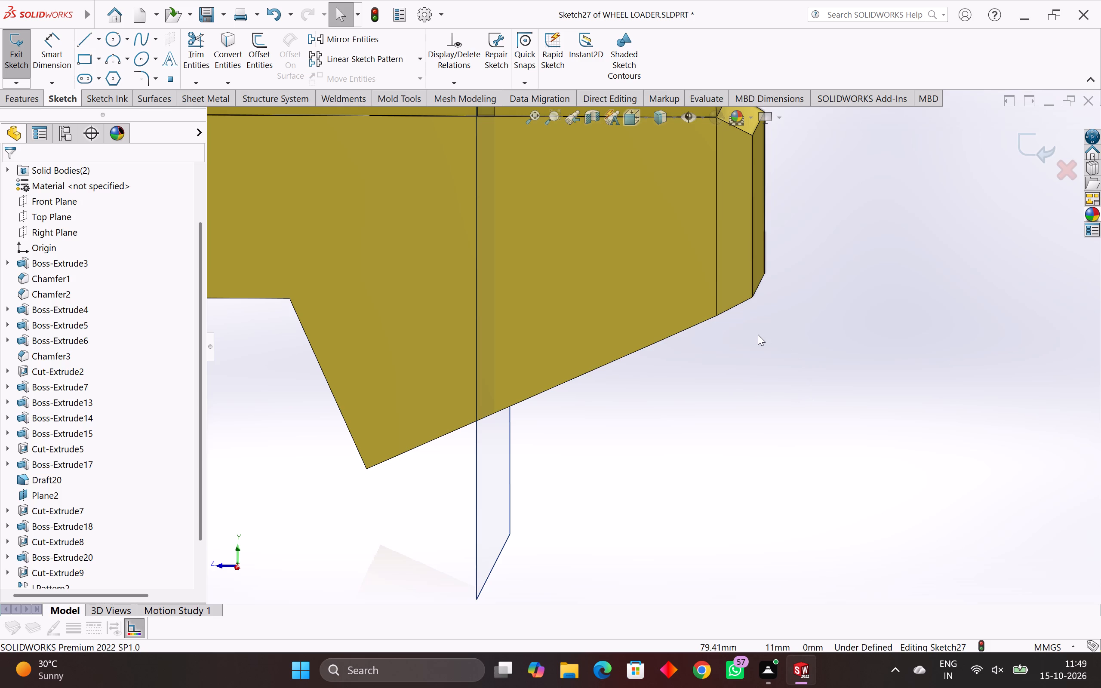
scroll(652, 143, "down", 2)
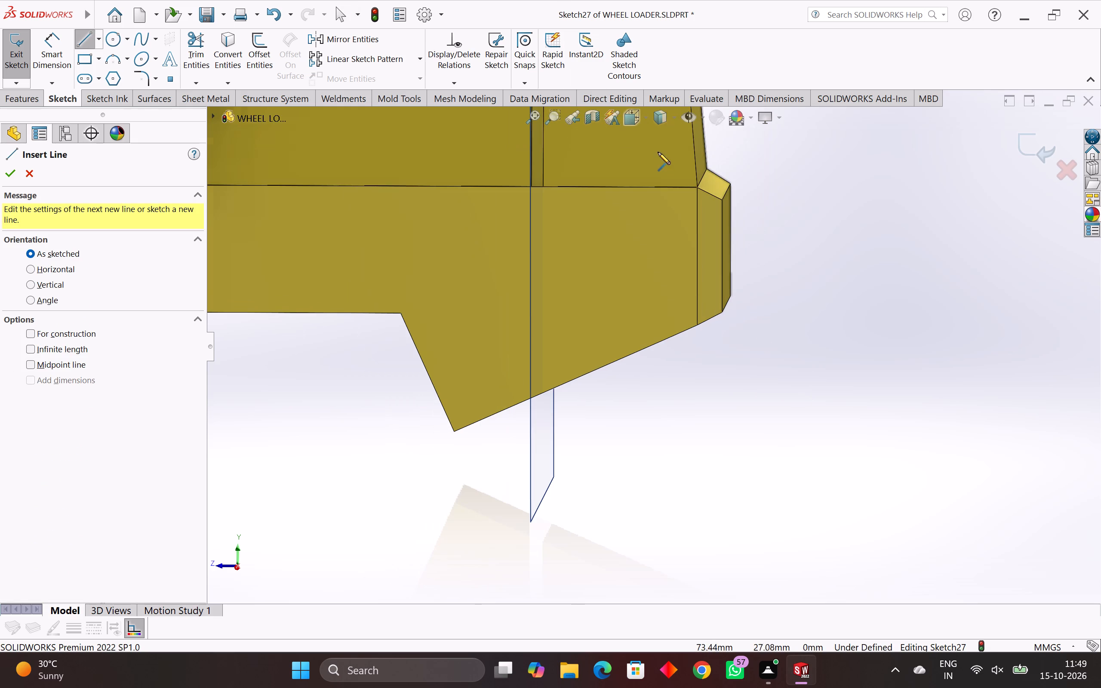
scroll(666, 190, "up", 2)
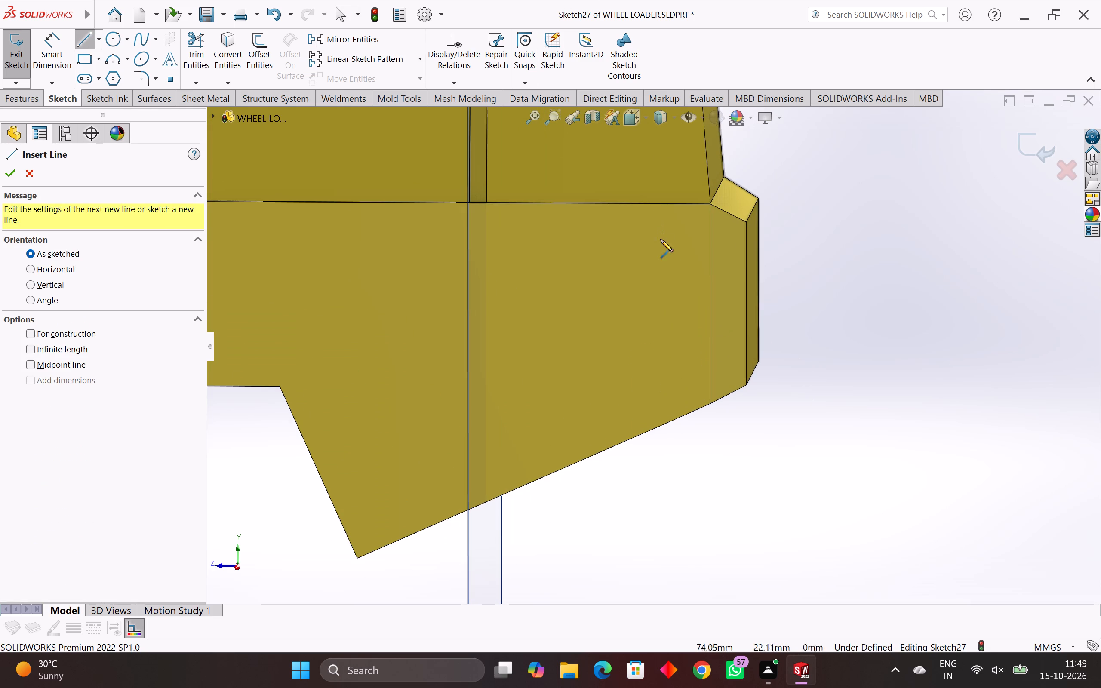
middle_click_drag(658, 387, 661, 324)
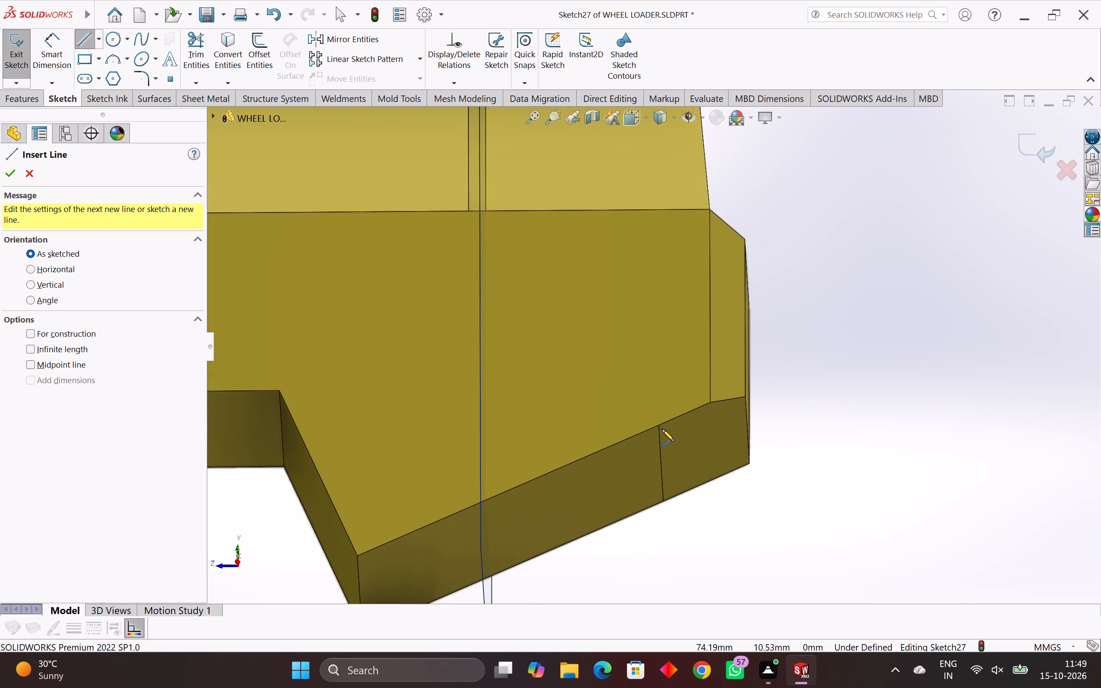
left_click(659, 425)
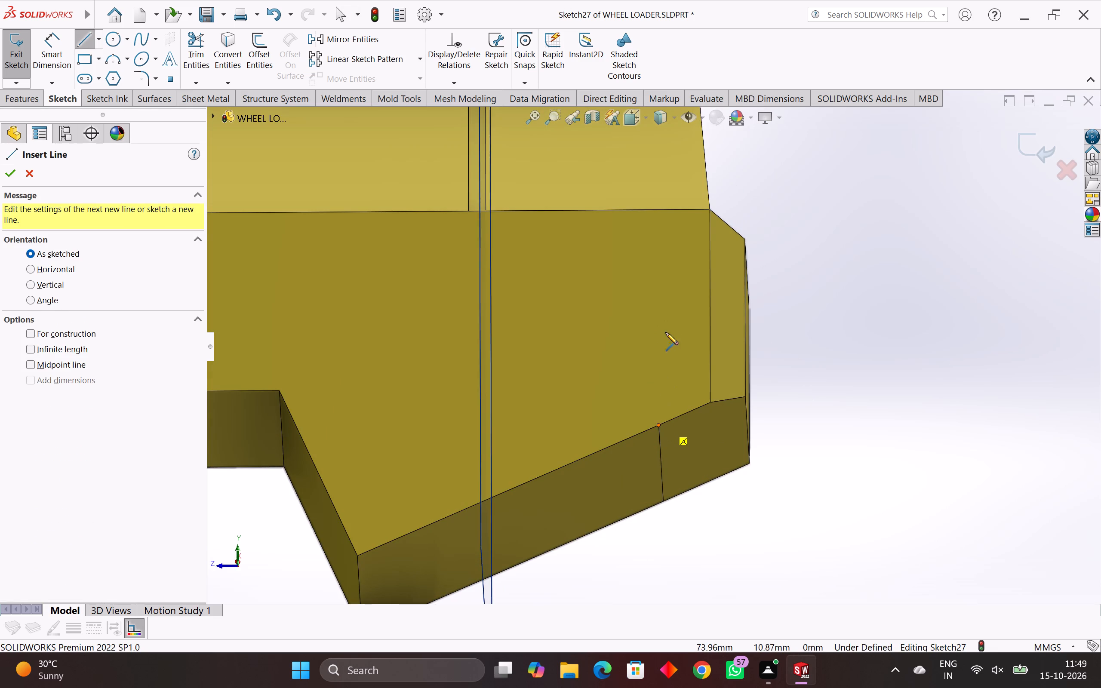
scroll(663, 318, "down", 1)
middle_click_drag(663, 317, 670, 405)
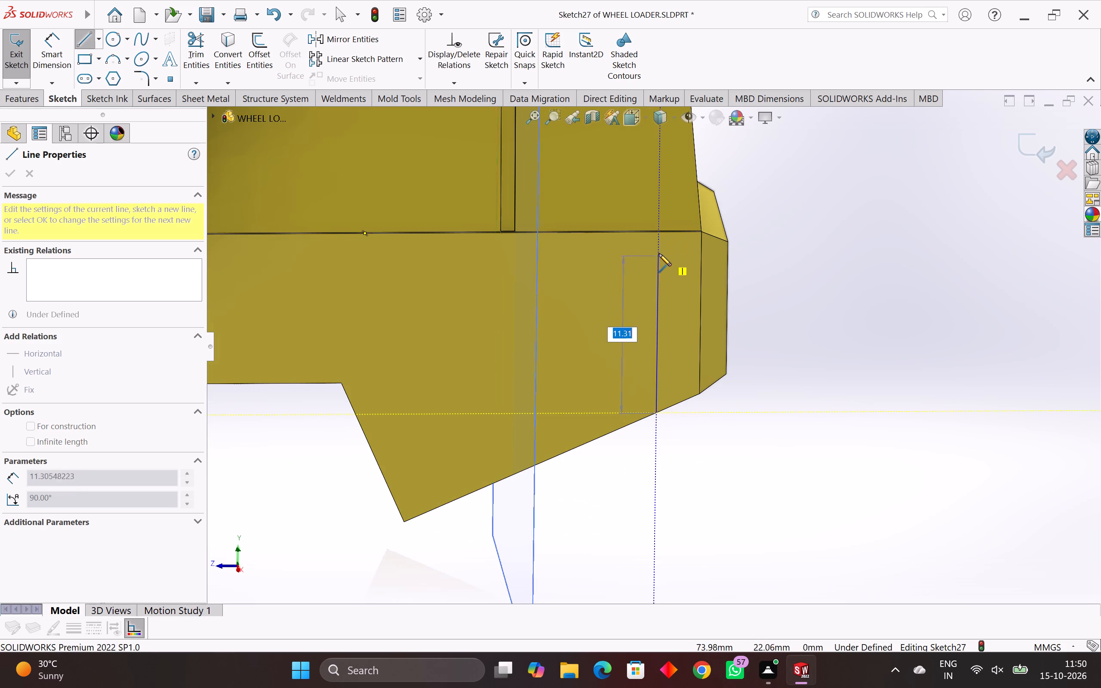
left_click(658, 232)
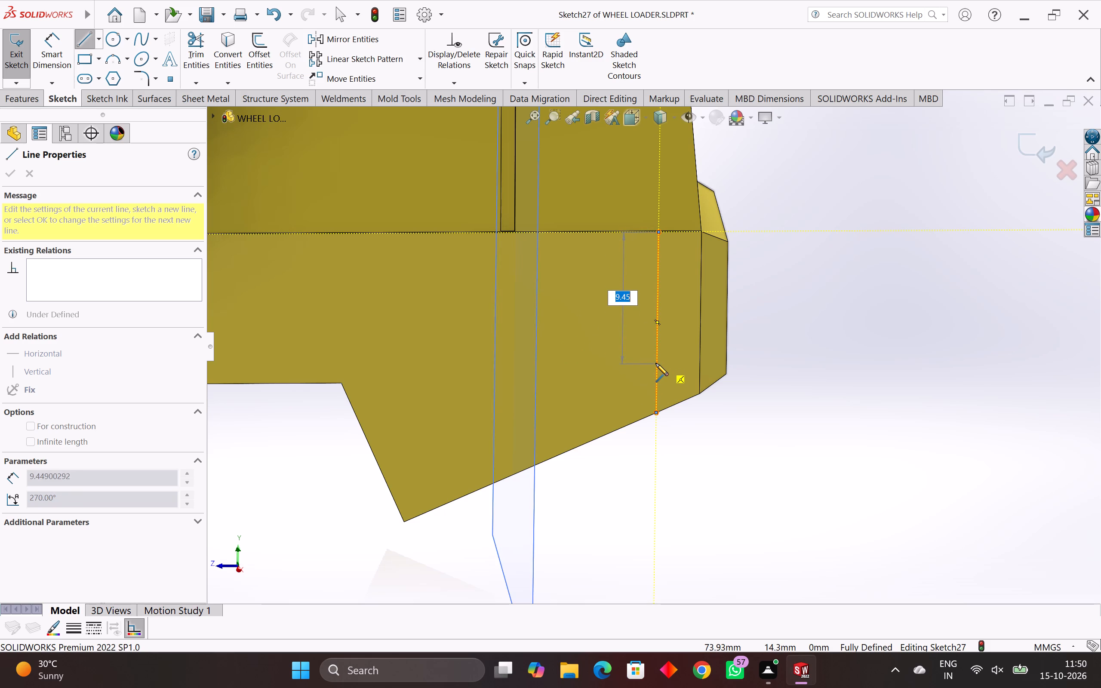
left_click(655, 414)
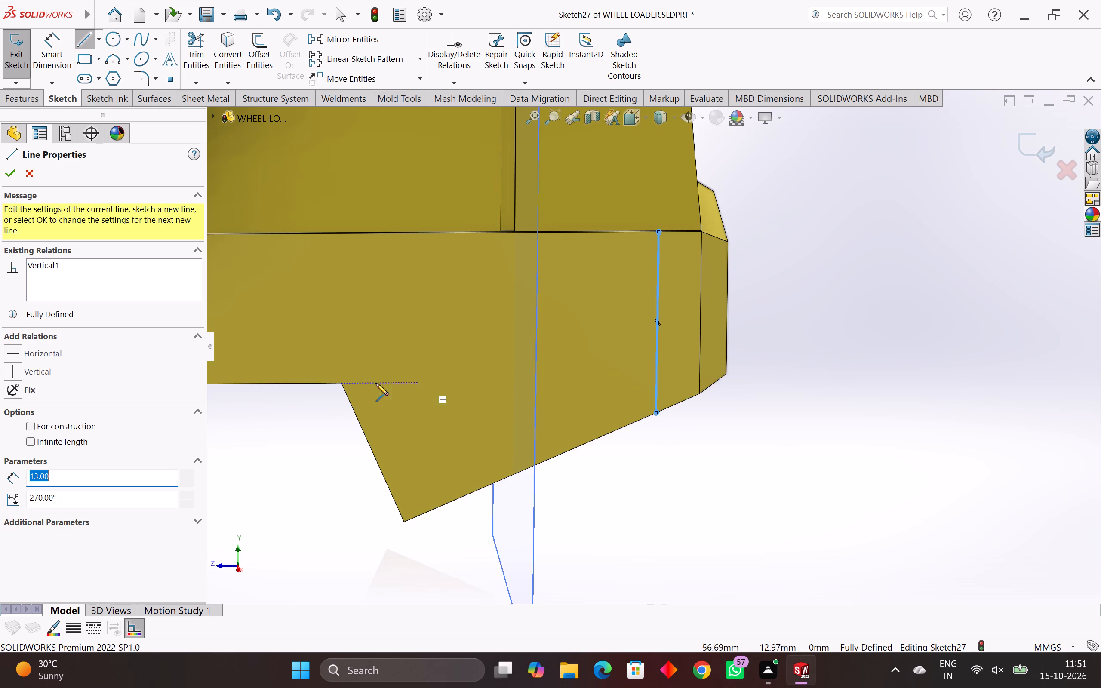
Sketch a 22 mm horizontal line from the notch corner on the side face's lower edge to the vertical line.
left_click(341, 383)
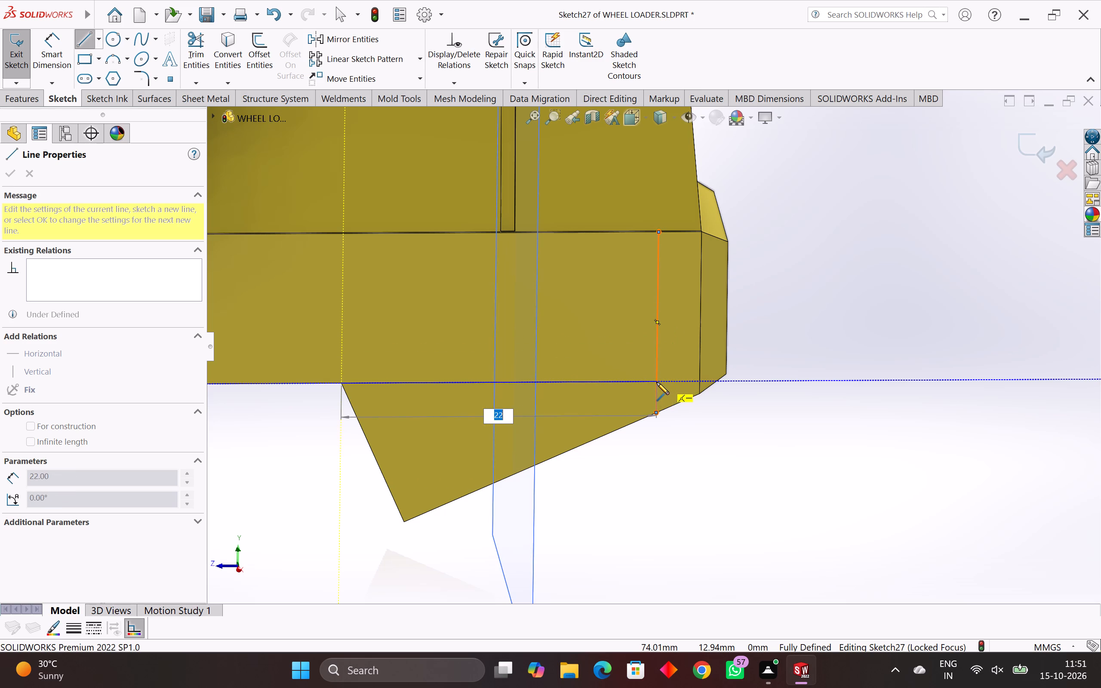
left_click(657, 382)
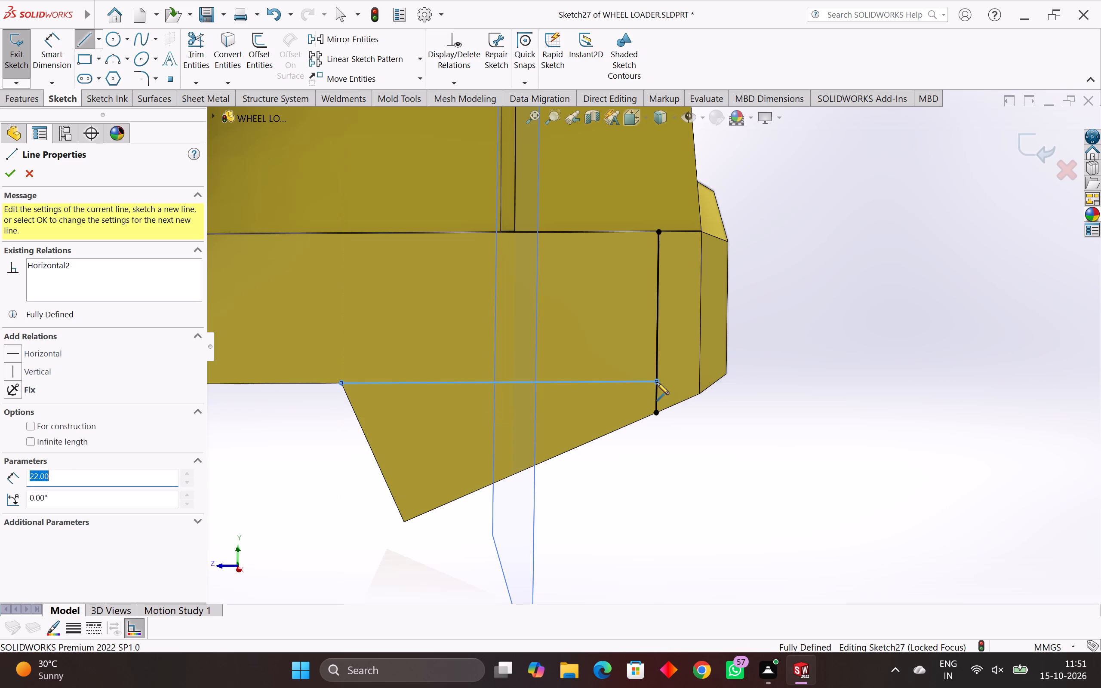
middle_click_drag(691, 449, 676, 327)
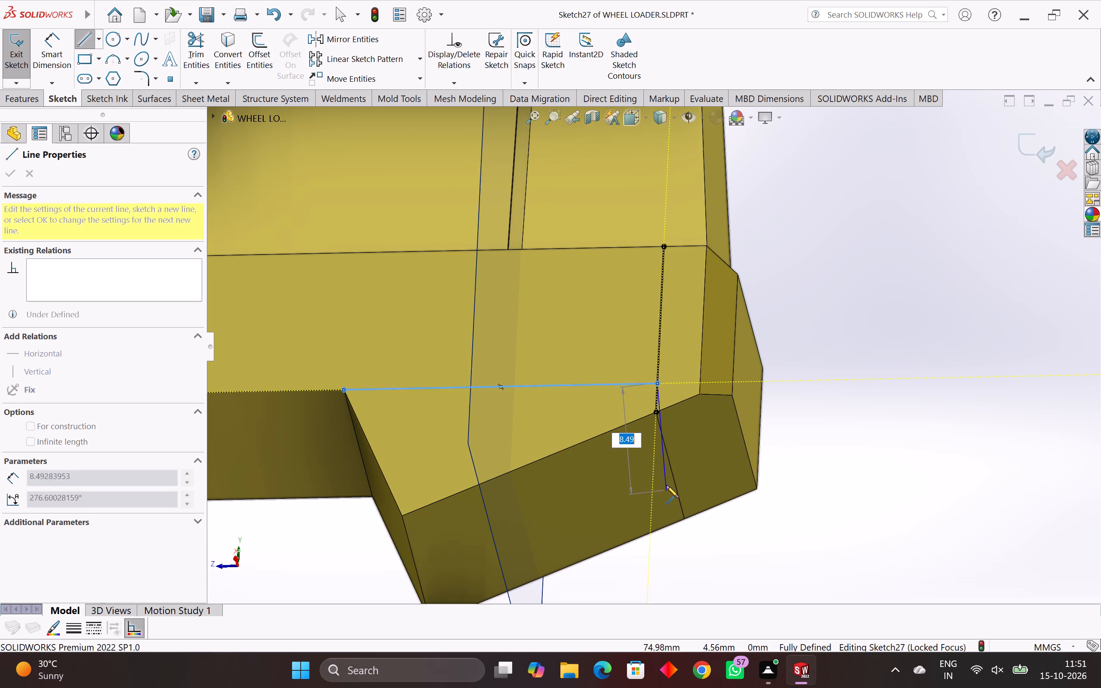
key("Escape")
Sketch a 0.75 mm line along the upper edge from the vertical line's top, continuing with a vertical line of about 13.3 mm to the sloped edge.
scroll(667, 453, "down", 2)
middle_click_drag(608, 484, 622, 580)
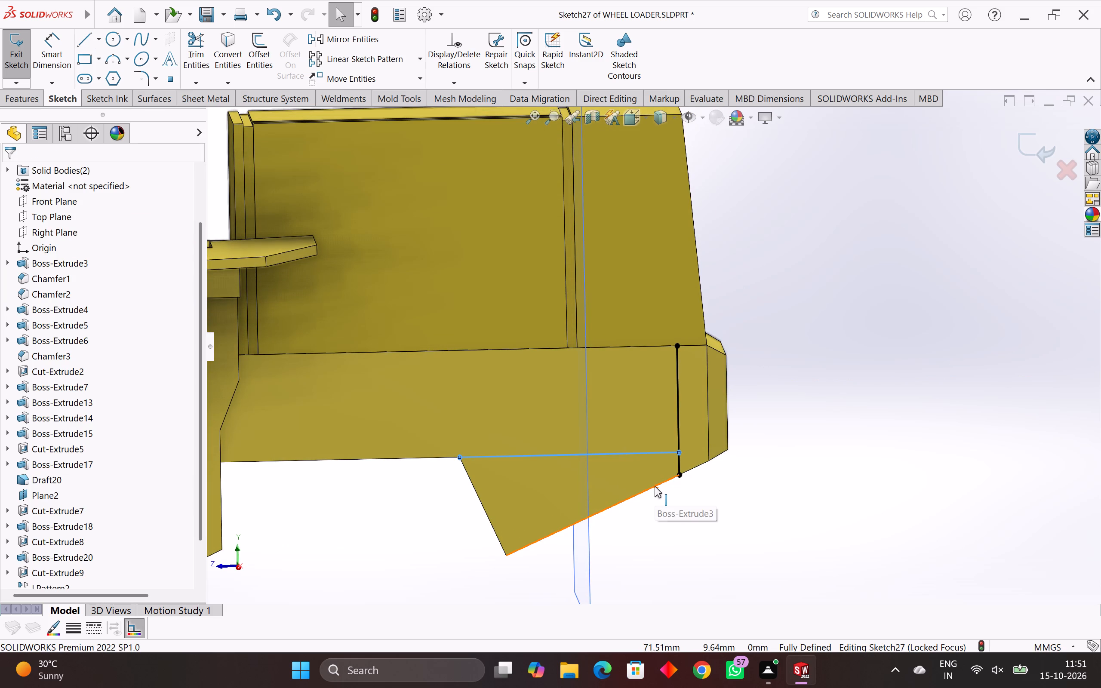
key("l")
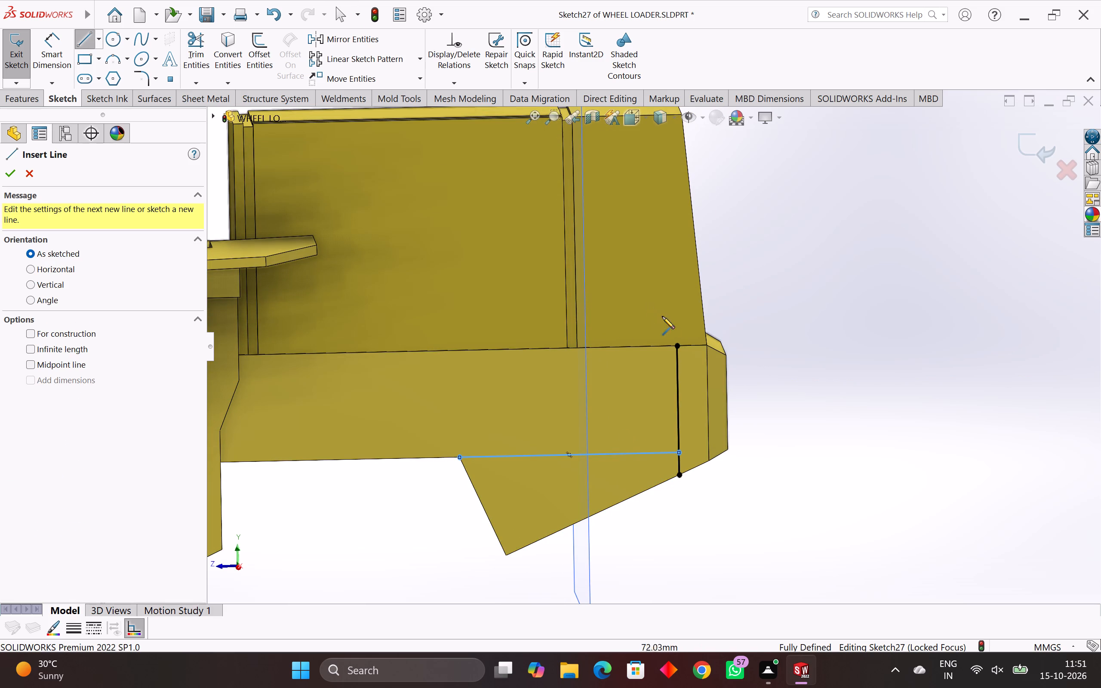
left_click(678, 345)
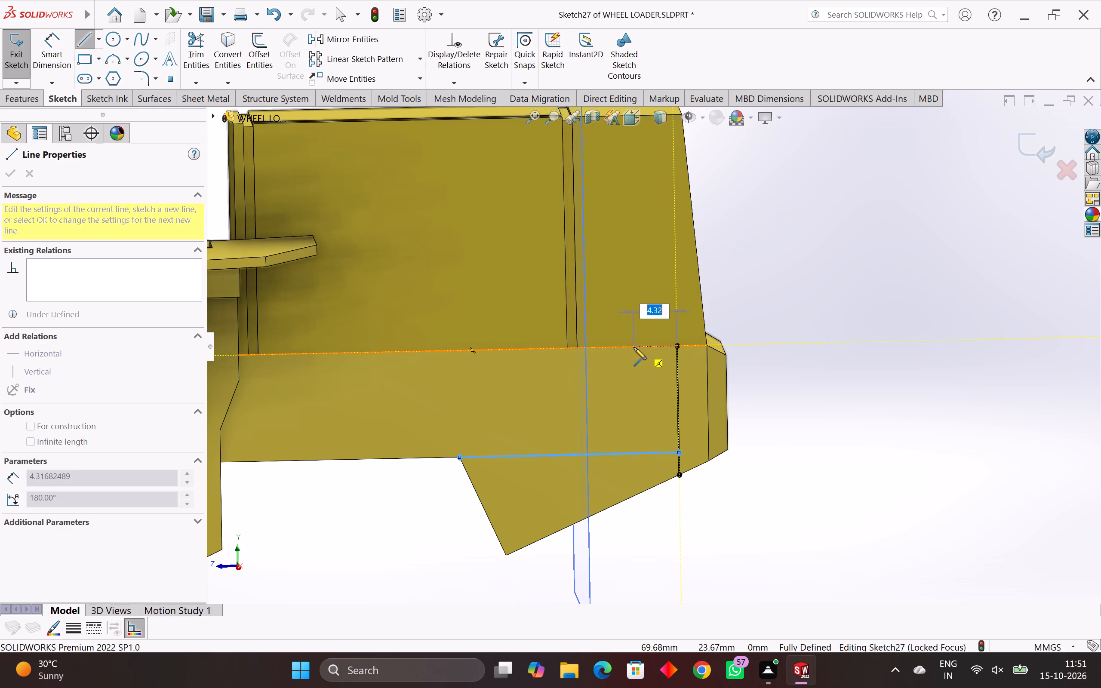
type(".75")
key("Return")
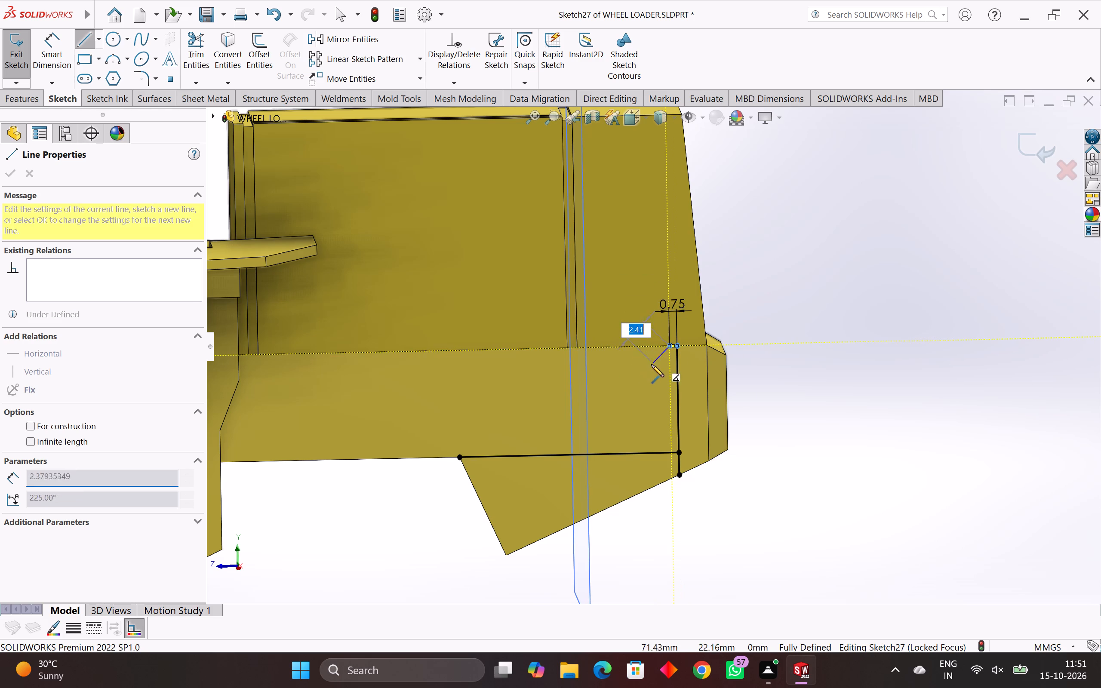
left_click(671, 479)
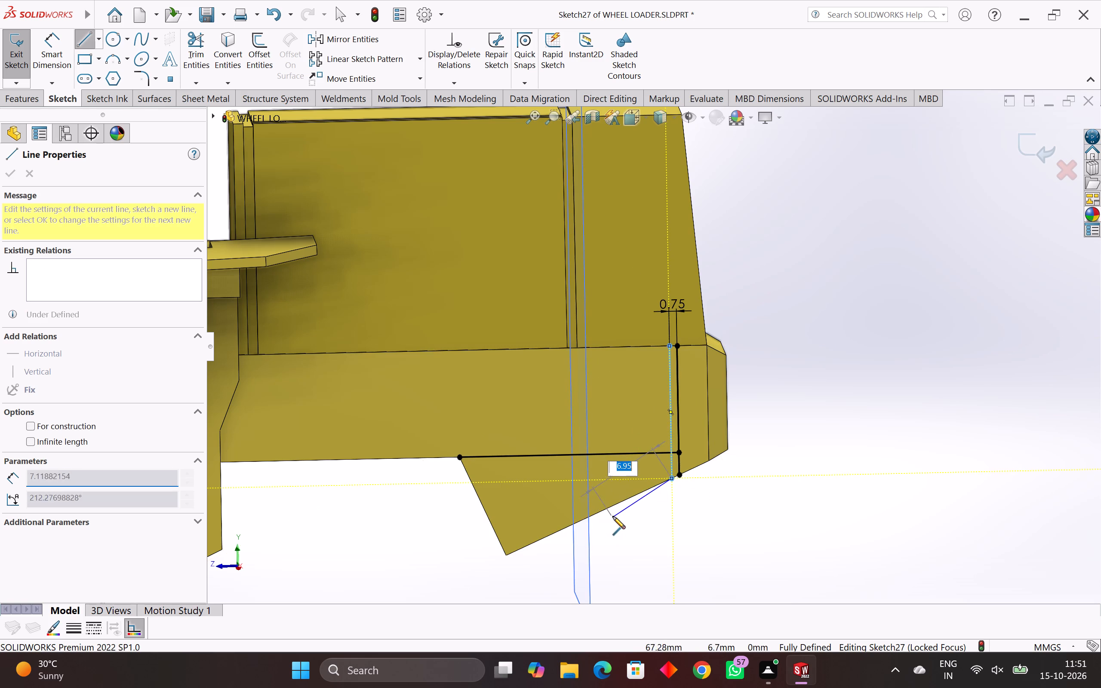
key("Escape")
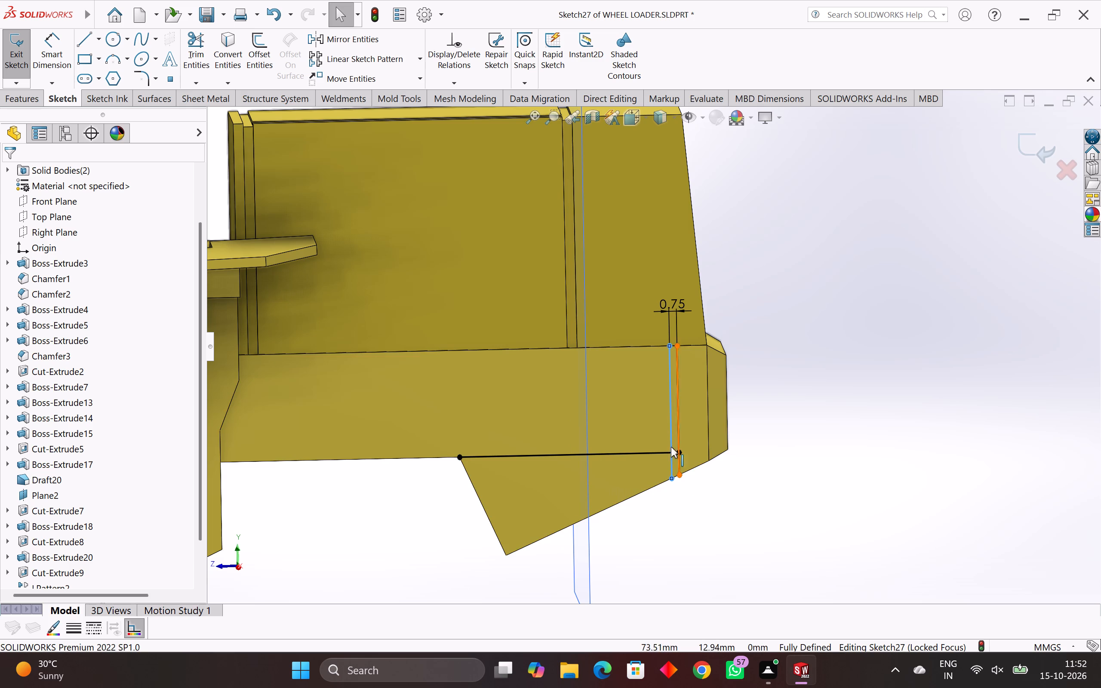
Examine where the horizontal line crosses the two vertical lines and where these meet the sloped lower edge.
scroll(661, 450, "up", 11)
scroll(677, 423, "down", 2)
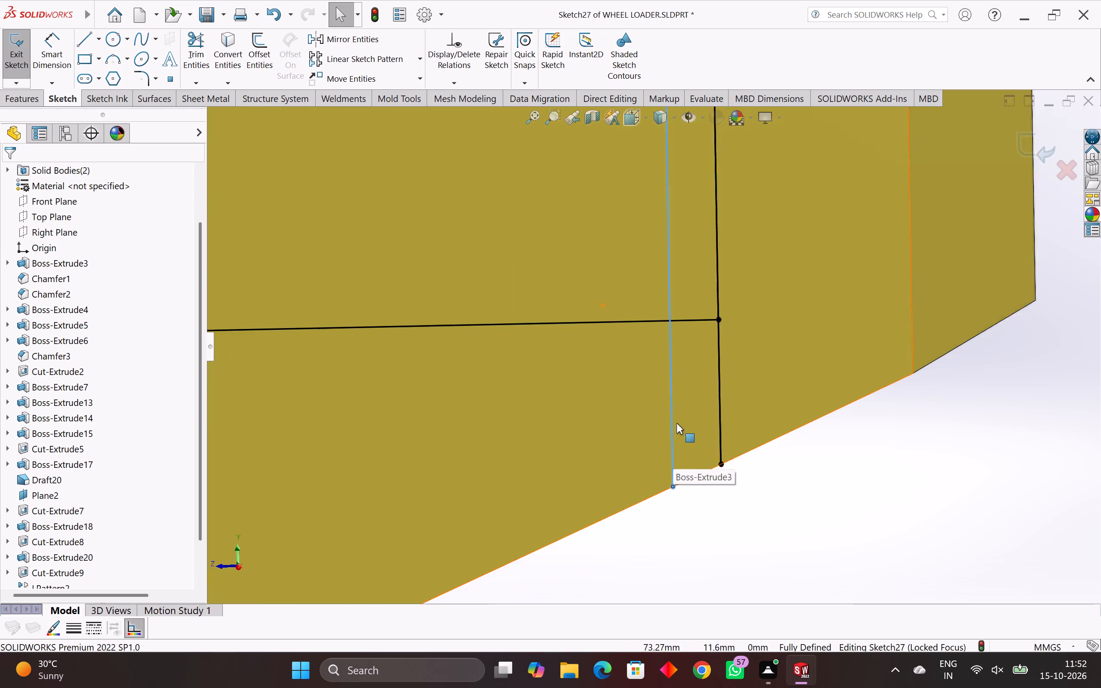
scroll(677, 423, "down", 5)
scroll(670, 368, "up", 4)
scroll(690, 309, "up", 4)
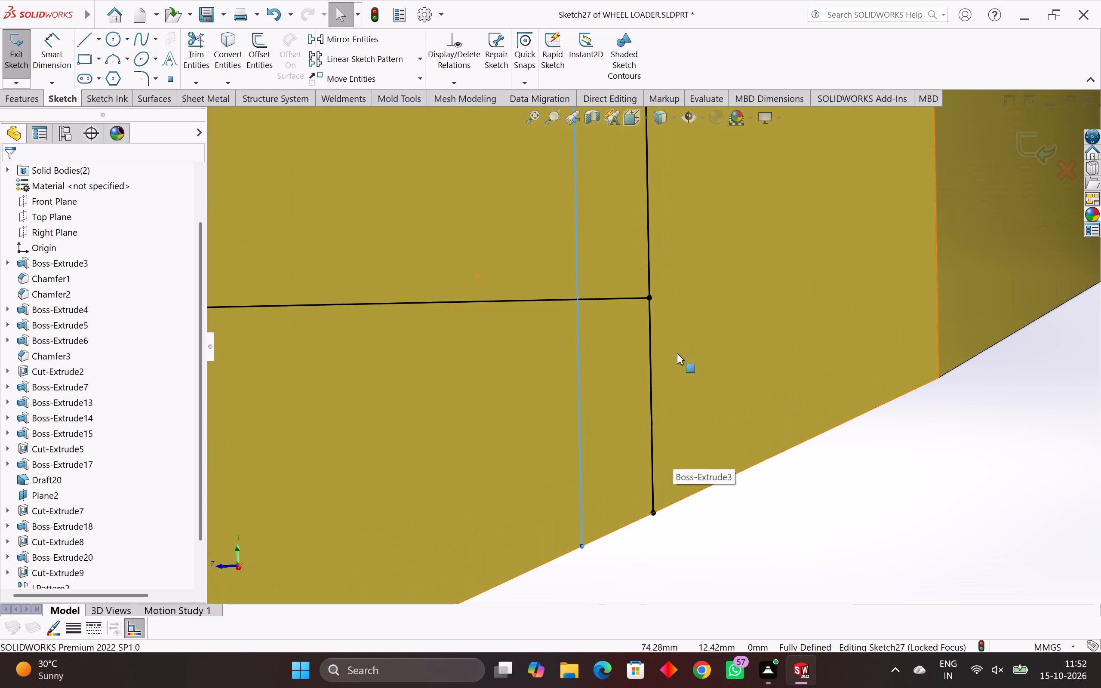
scroll(664, 327, "down", 5)
scroll(664, 327, "up", 5)
scroll(613, 380, "up", 3)
scroll(613, 380, "down", 4)
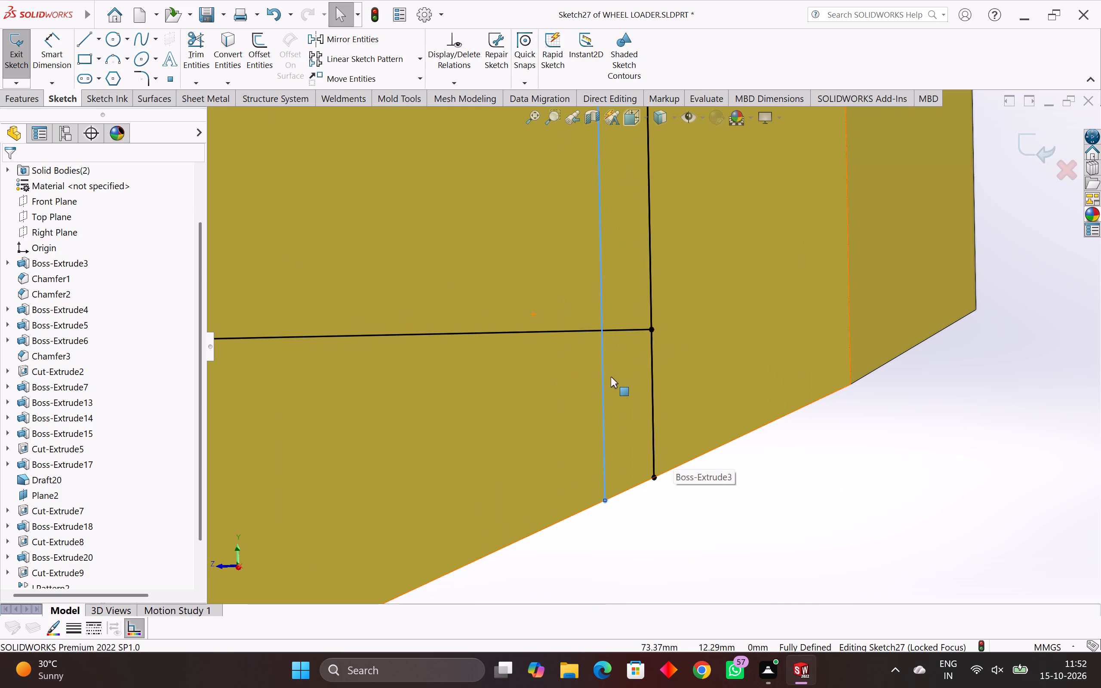
scroll(548, 348, "down", 7)
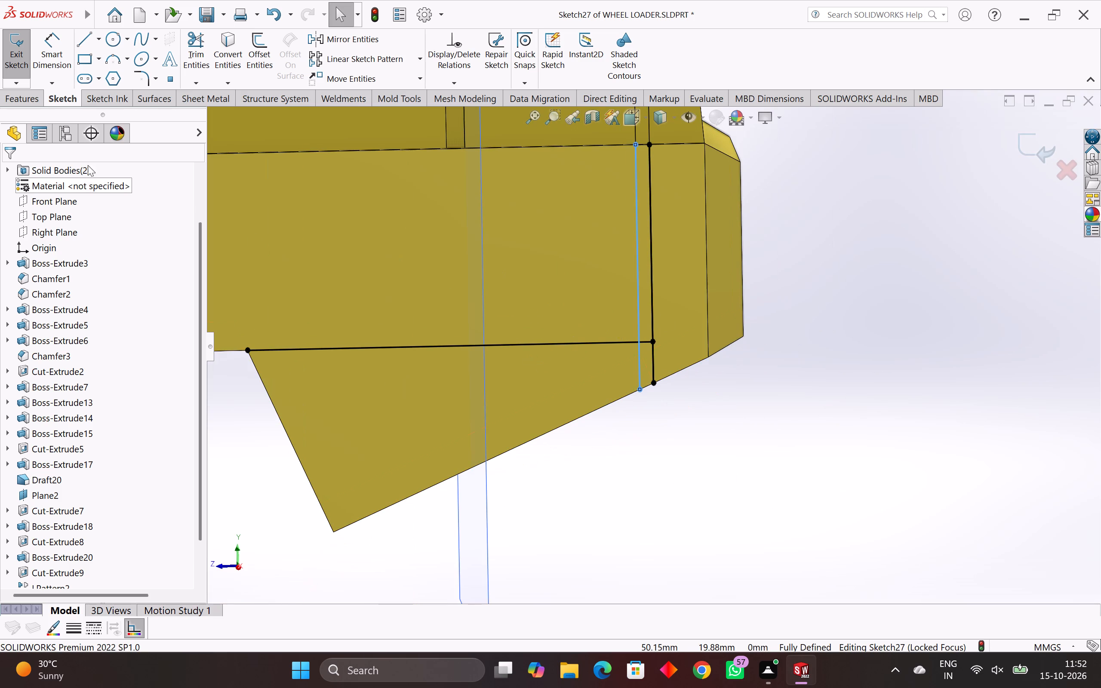
Offset only the 22 mm horizontal line 0.5 mm downward, with its ends capped by lines.
left_click(256, 43)
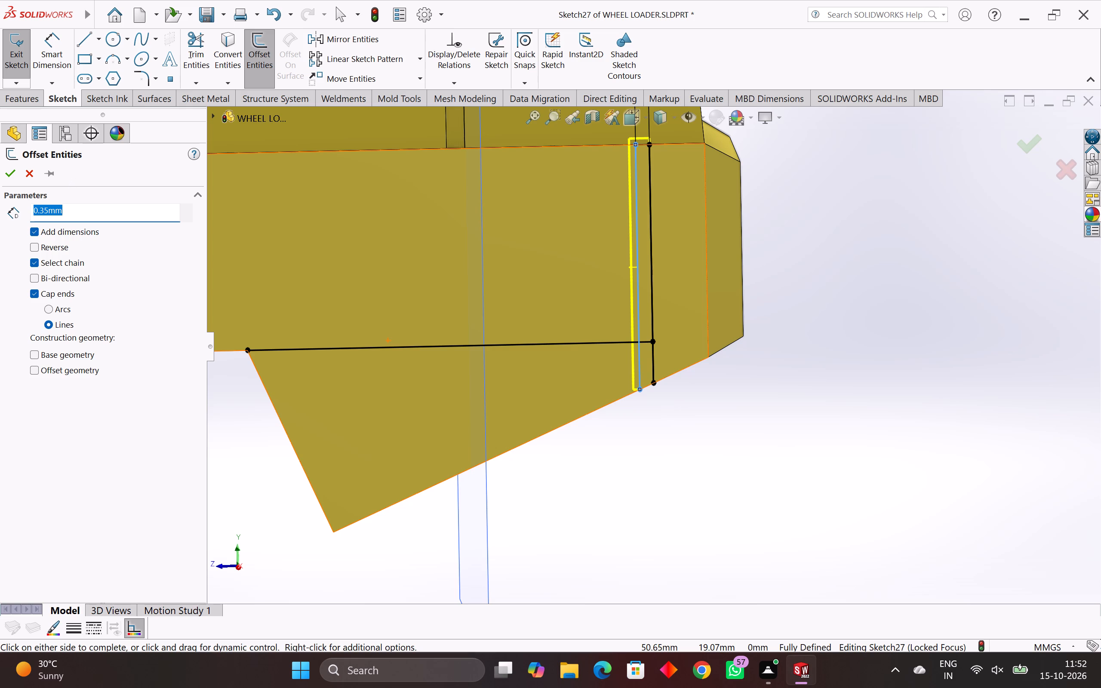
type(".5")
key("Return")
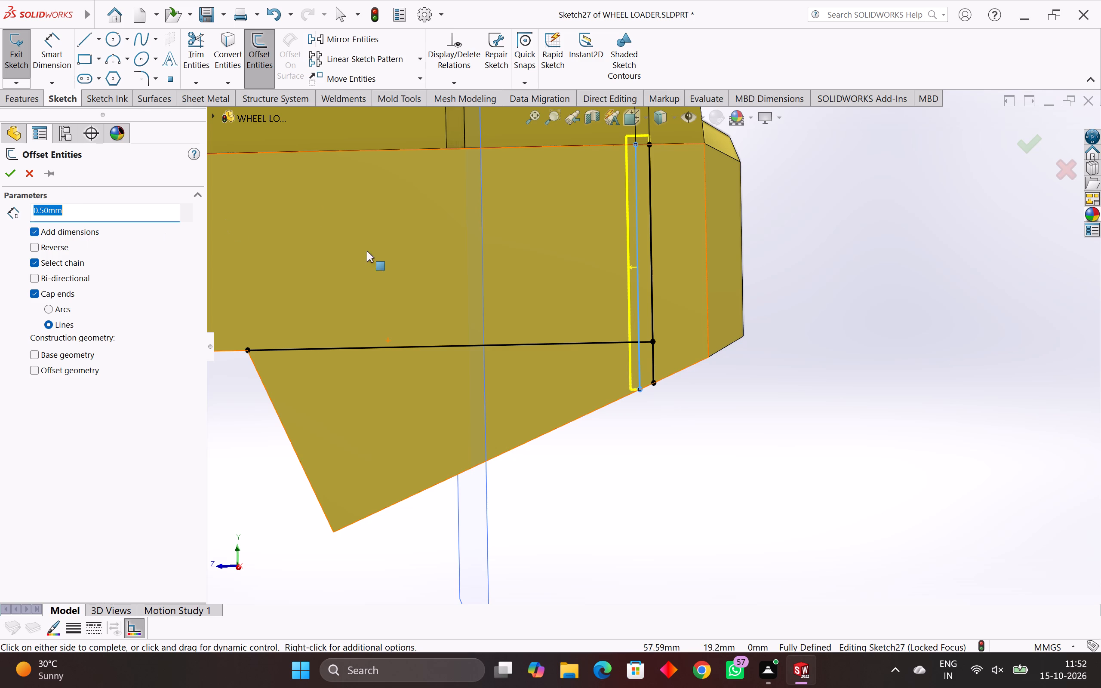
left_click(380, 348)
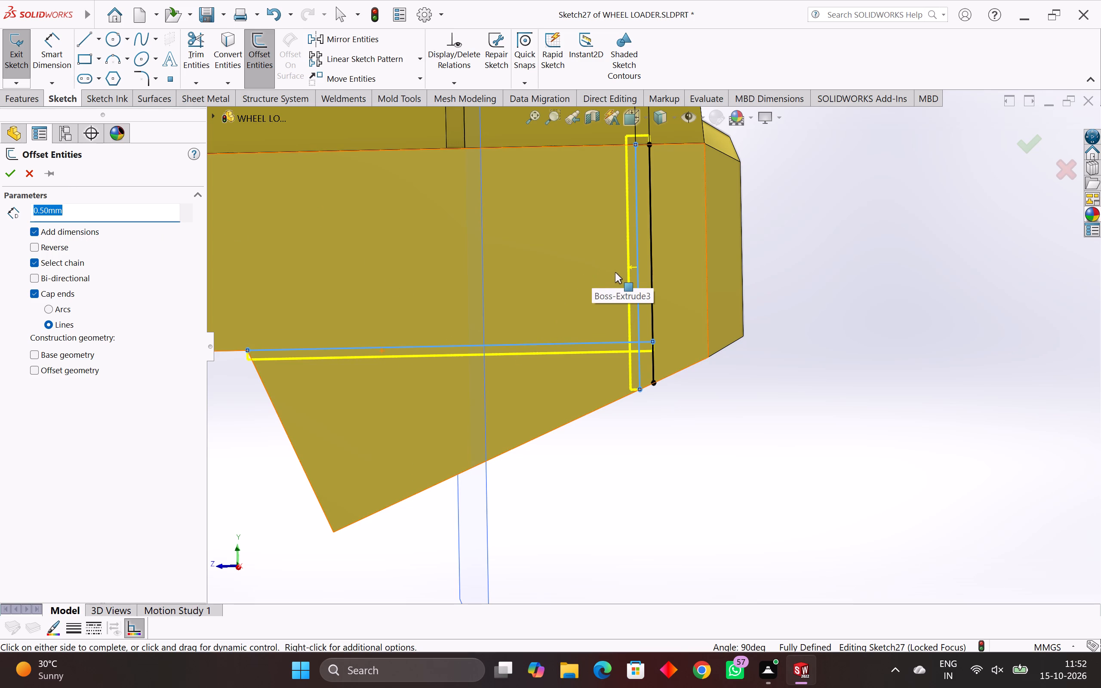
left_click(636, 255, "ctrl")
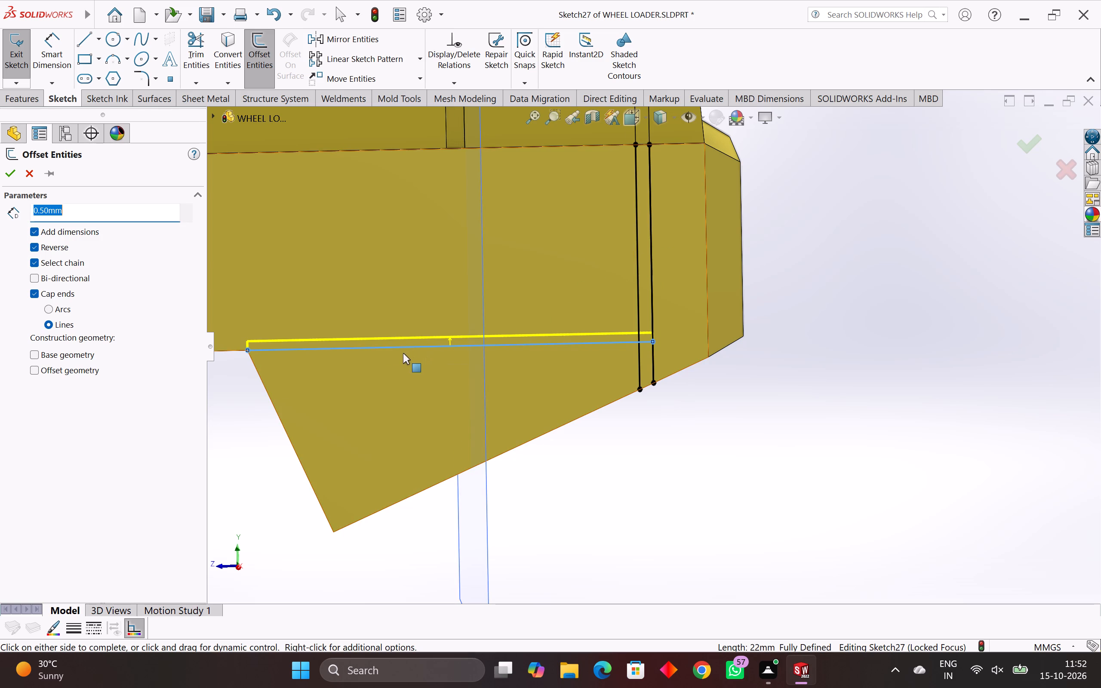
left_click(37, 249)
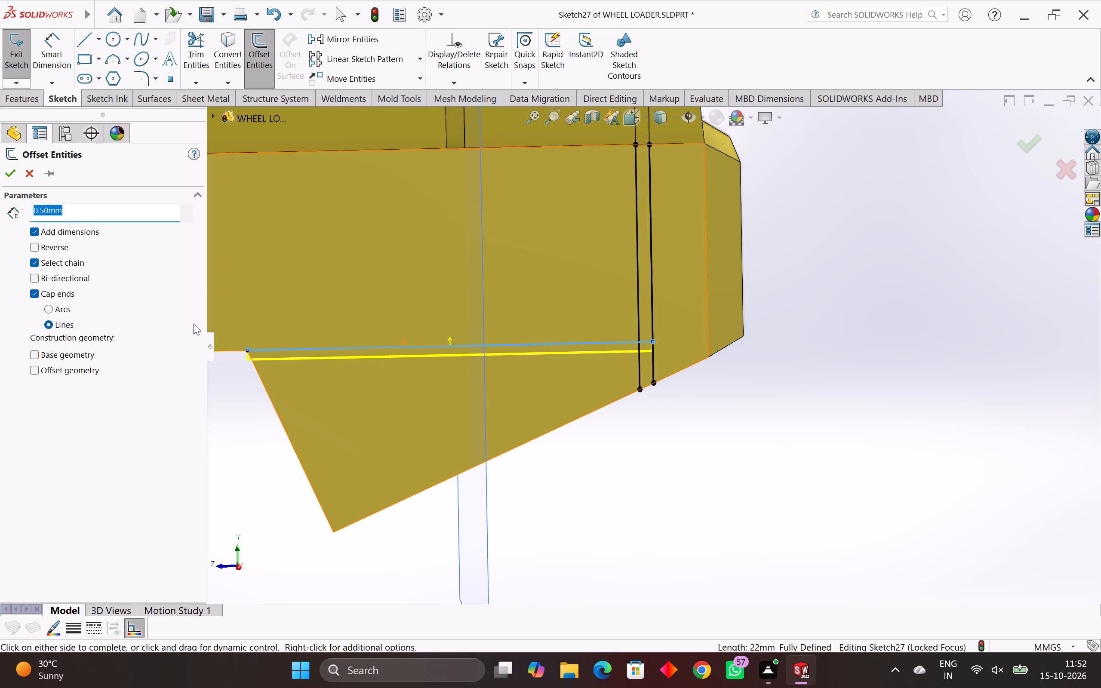
scroll(206, 330, "up", 4)
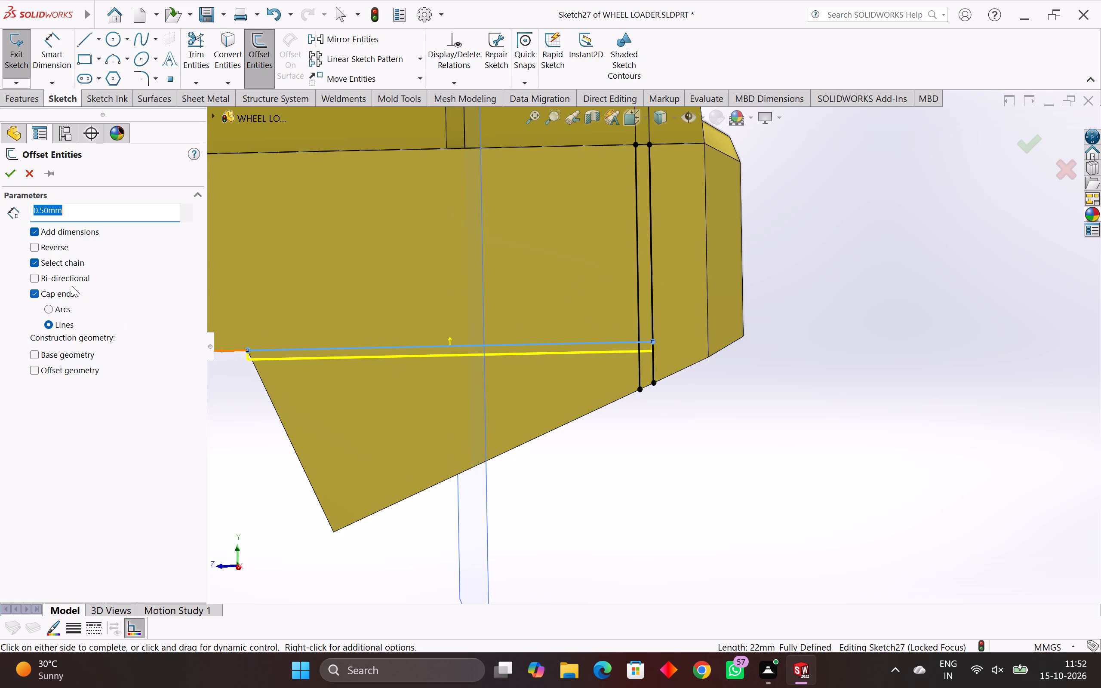
left_click(11, 180)
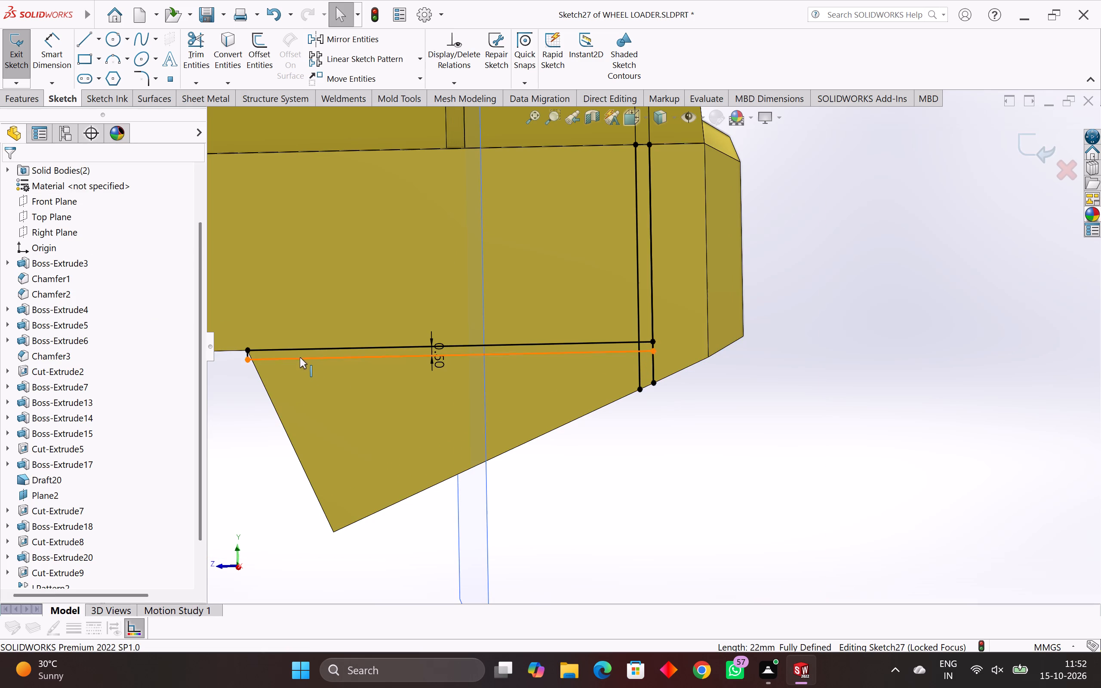
Sketch a short line along the slanted edge from the notch corner to the offset line, closing the horizontal strip on the face.
scroll(236, 363, "up", 4)
scroll(283, 357, "up", 5)
scroll(525, 313, "up", 4)
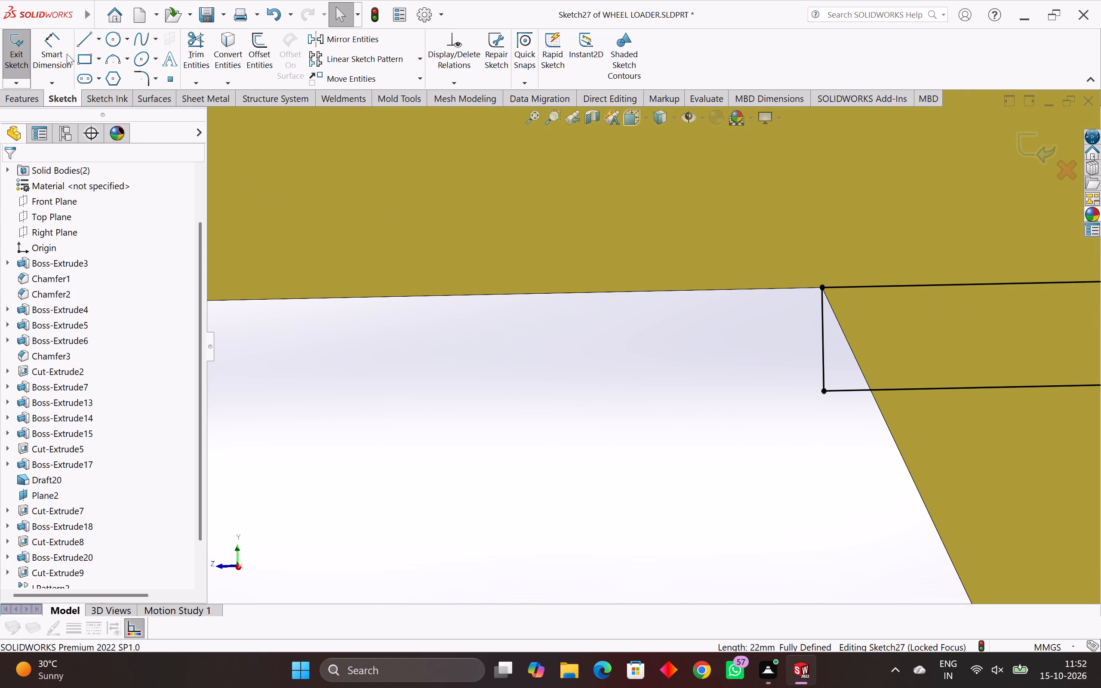
left_click(82, 40)
scroll(820, 345, "up", 2)
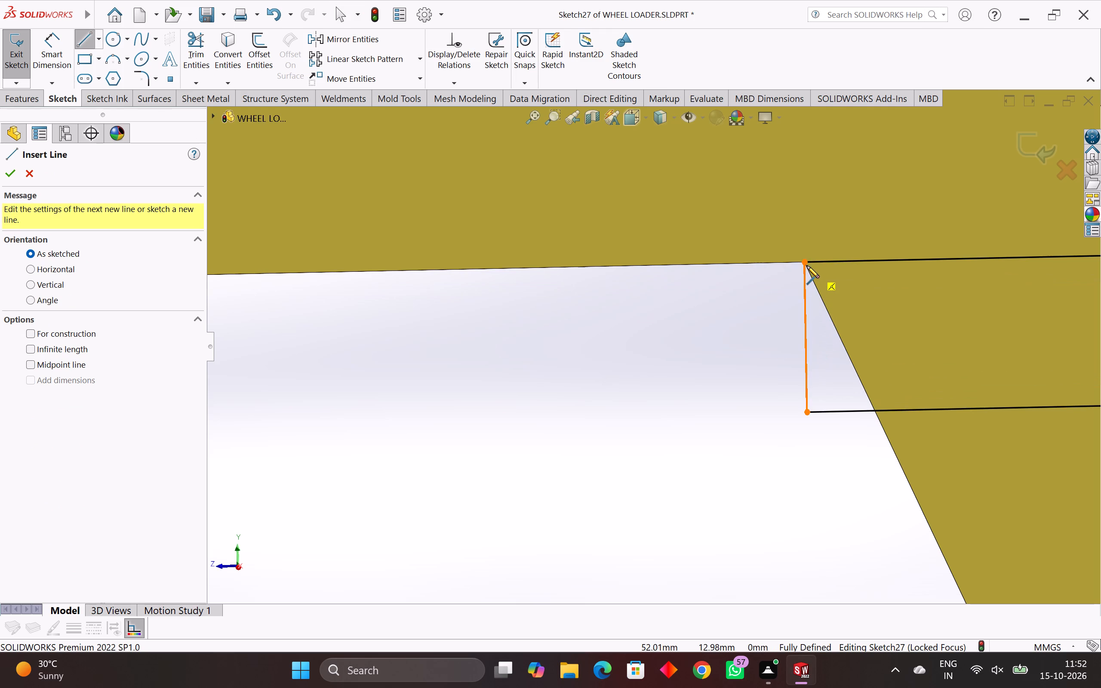
left_click(805, 261)
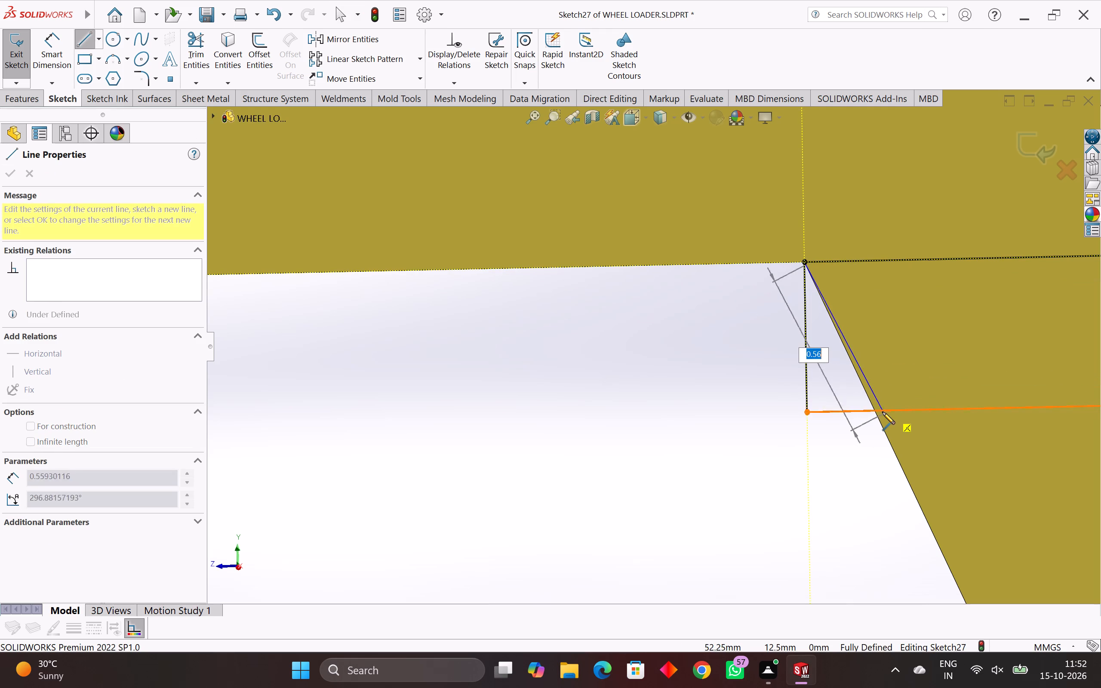
left_click(874, 410)
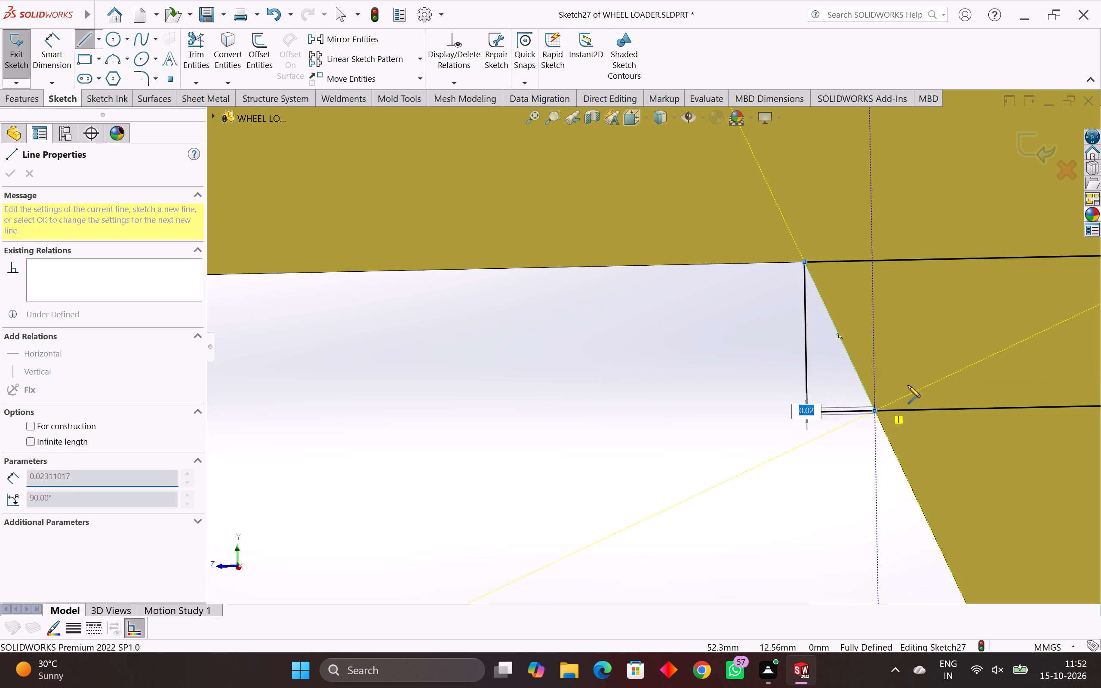
scroll(944, 396, "down", 9)
key("Escape")
key("Escape")
scroll(945, 410, "down", 4)
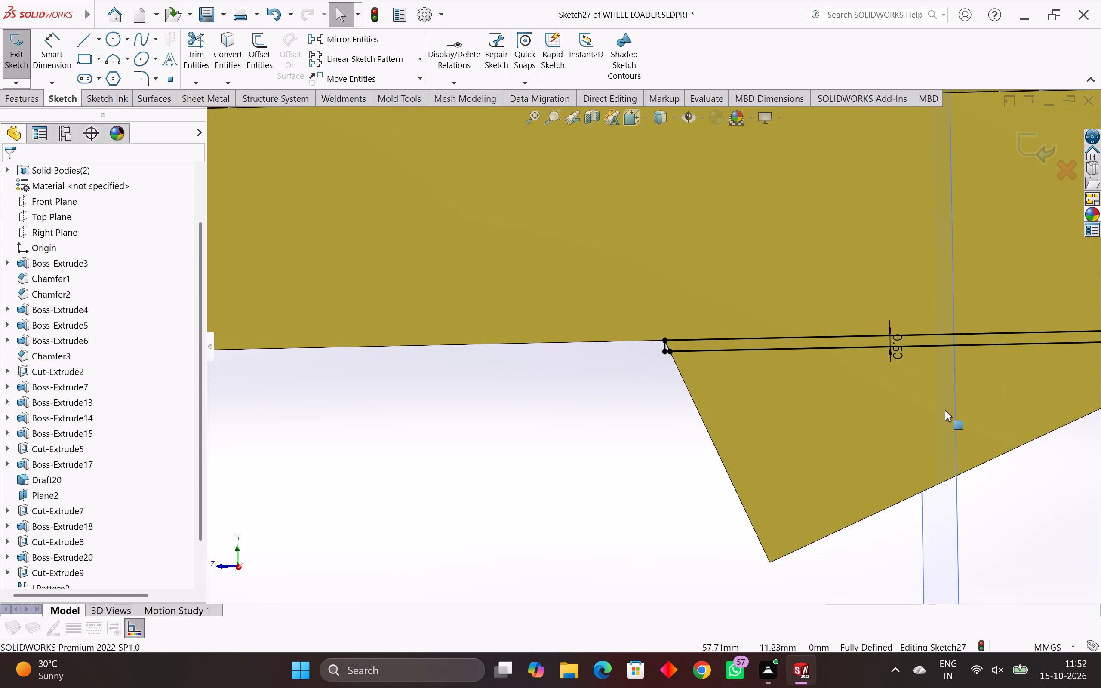
Power-trim the inner segments where the horizontal strip crosses into the vertical strip, joining them into one open T-shaped outline.
scroll(895, 372, "down", 4)
scroll(898, 361, "up", 4)
scroll(854, 336, "up", 4)
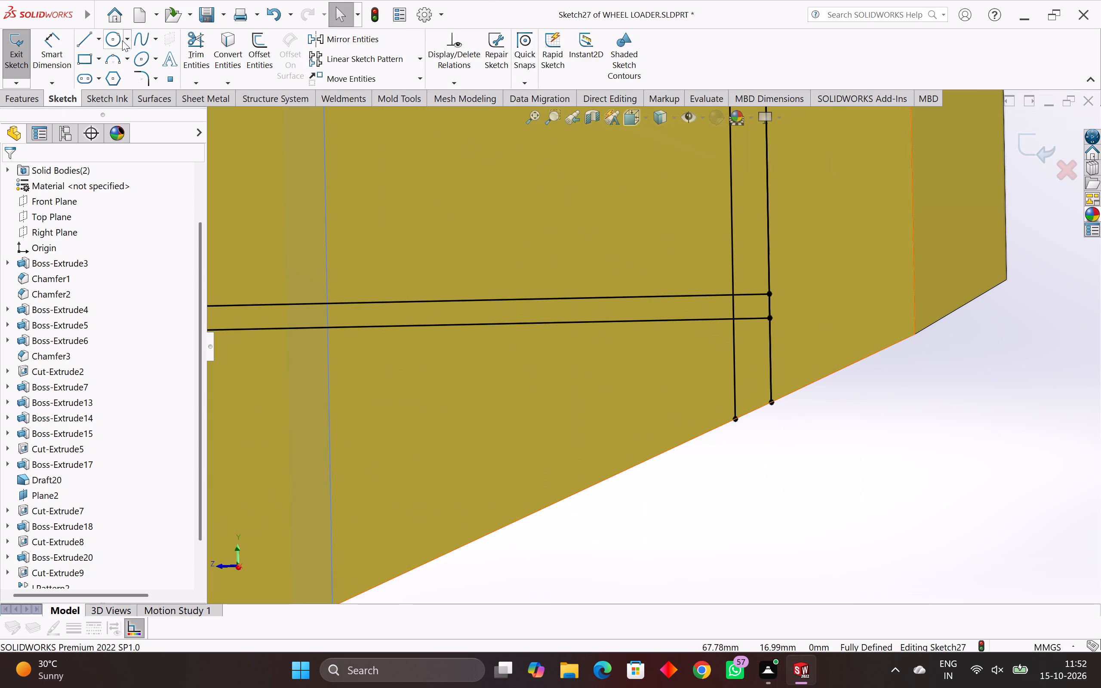
left_click(192, 44)
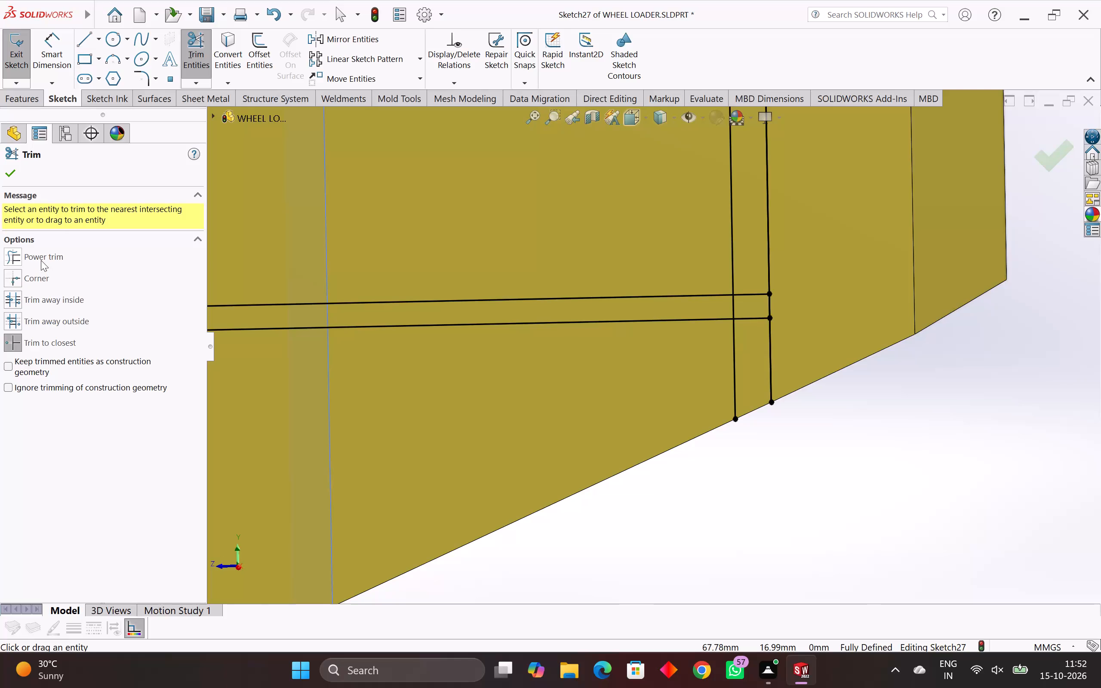
left_click(41, 259)
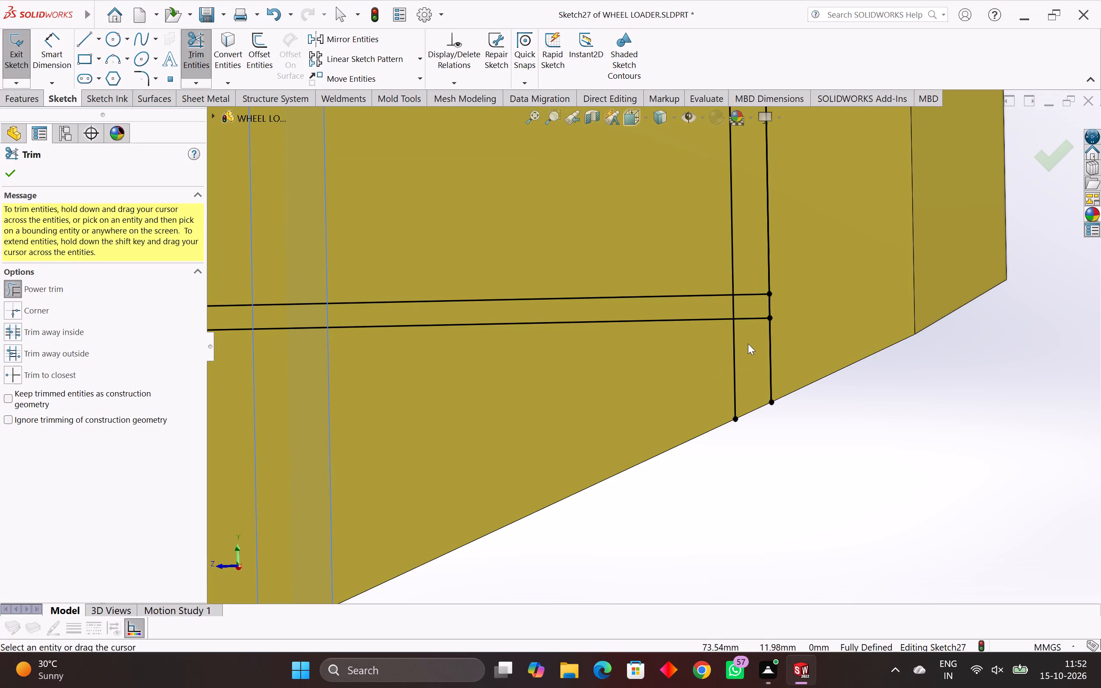
left_click_drag(748, 344, 728, 309)
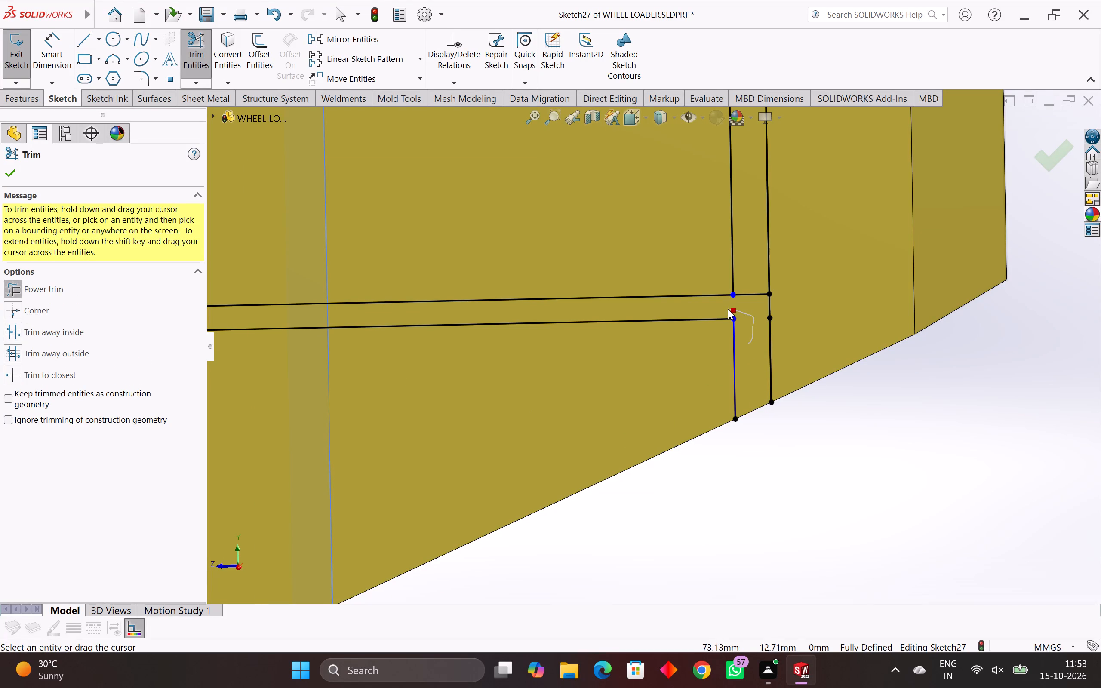
left_click_drag(728, 309, 753, 285)
scroll(747, 443, "down", 1)
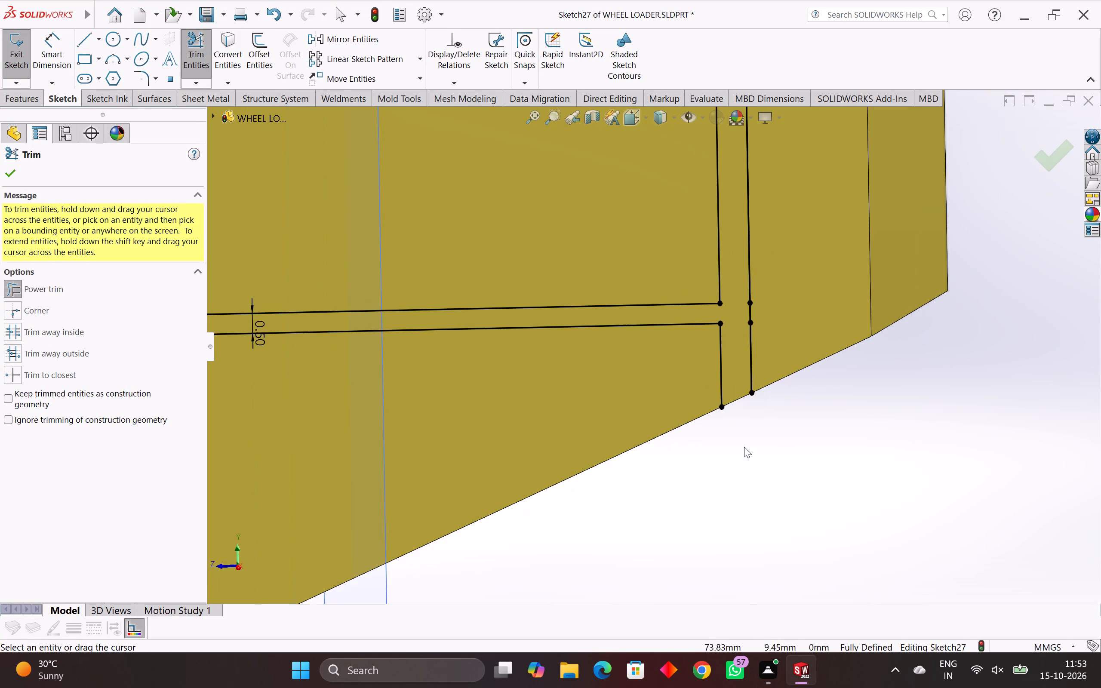
Trim away the vertical end cap and the leftover piece of the offset line outside the face at the notch corner.
scroll(723, 427, "up", 4)
scroll(706, 383, "up", 8)
scroll(675, 350, "up", 3)
scroll(673, 350, "down", 4)
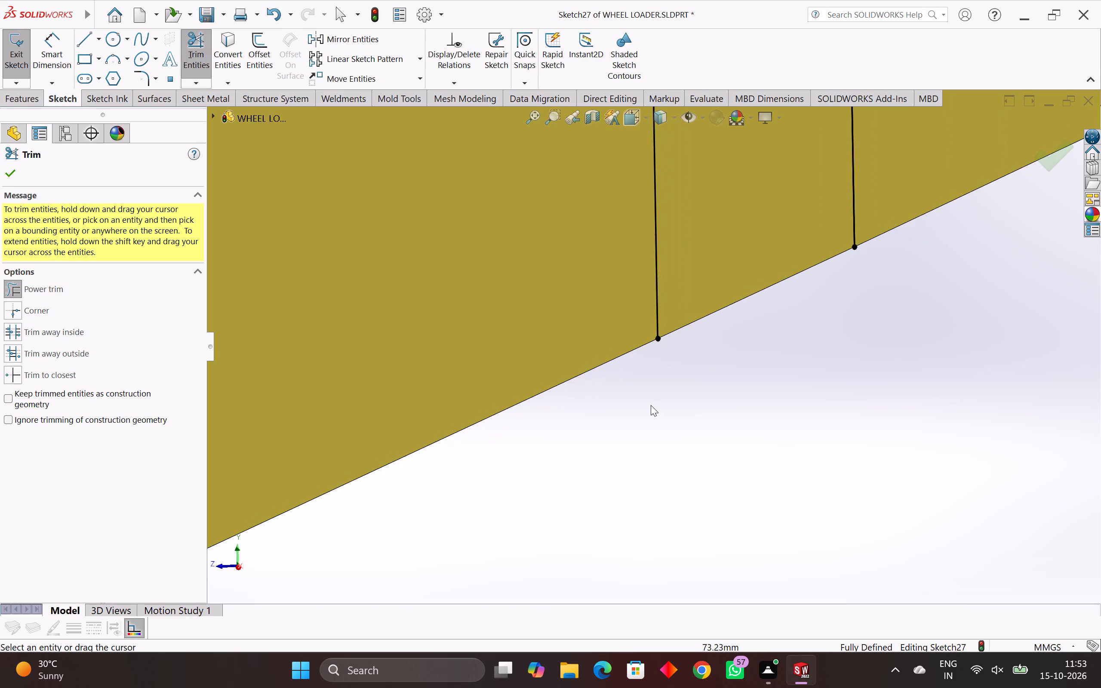
scroll(651, 405, "down", 16)
scroll(442, 355, "up", 5)
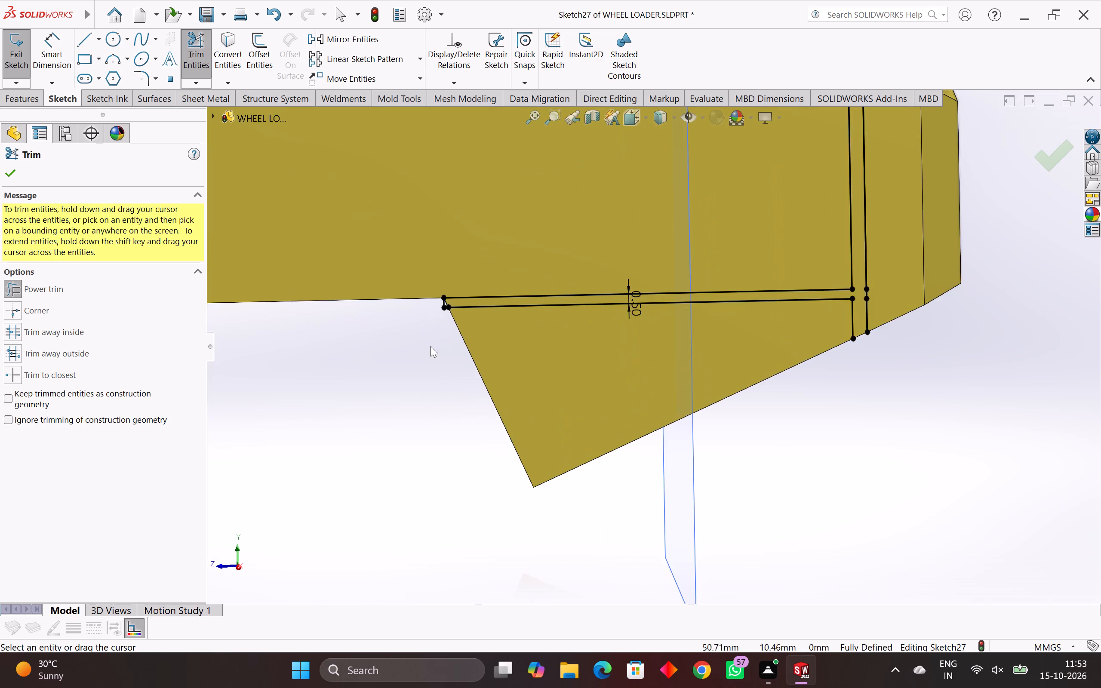
scroll(431, 346, "up", 2)
scroll(484, 314, "up", 4)
scroll(523, 248, "up", 4)
scroll(646, 215, "up", 4)
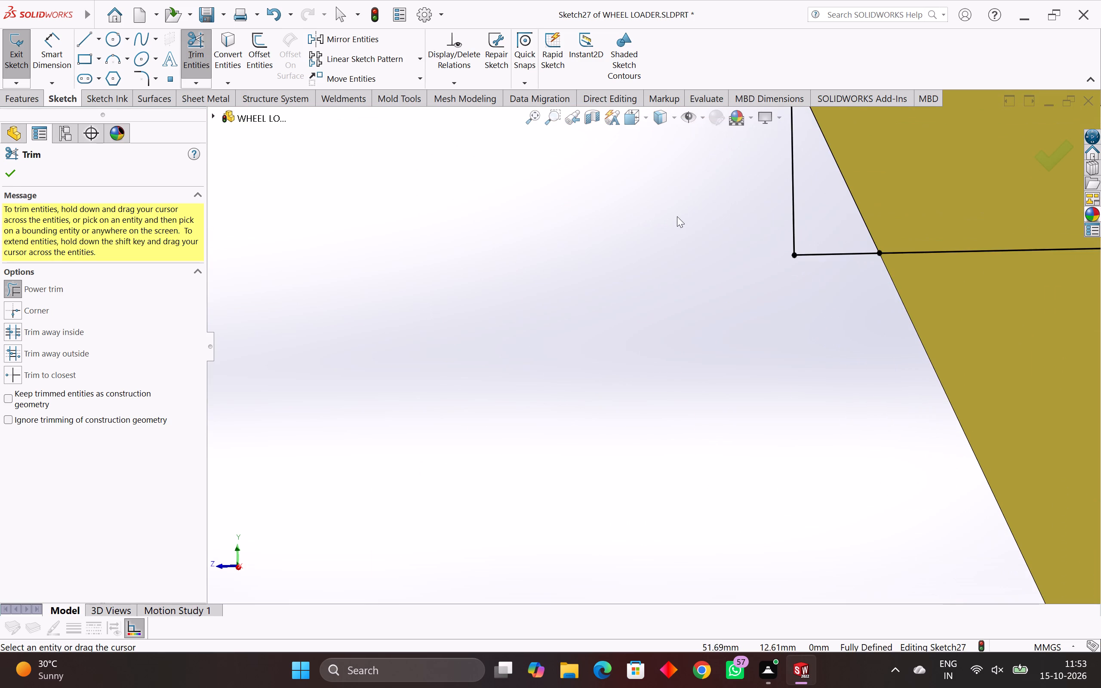
left_click_drag(803, 204, 798, 272)
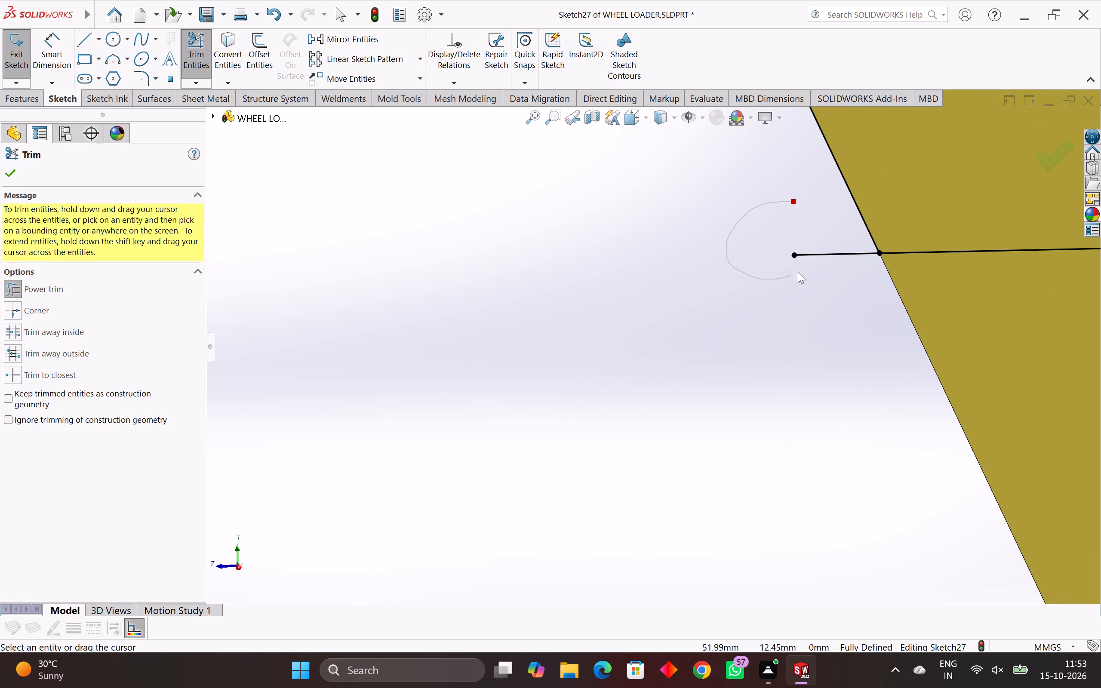
left_click_drag(798, 272, 804, 240)
scroll(792, 303, "down", 10)
scroll(797, 359, "down", 9)
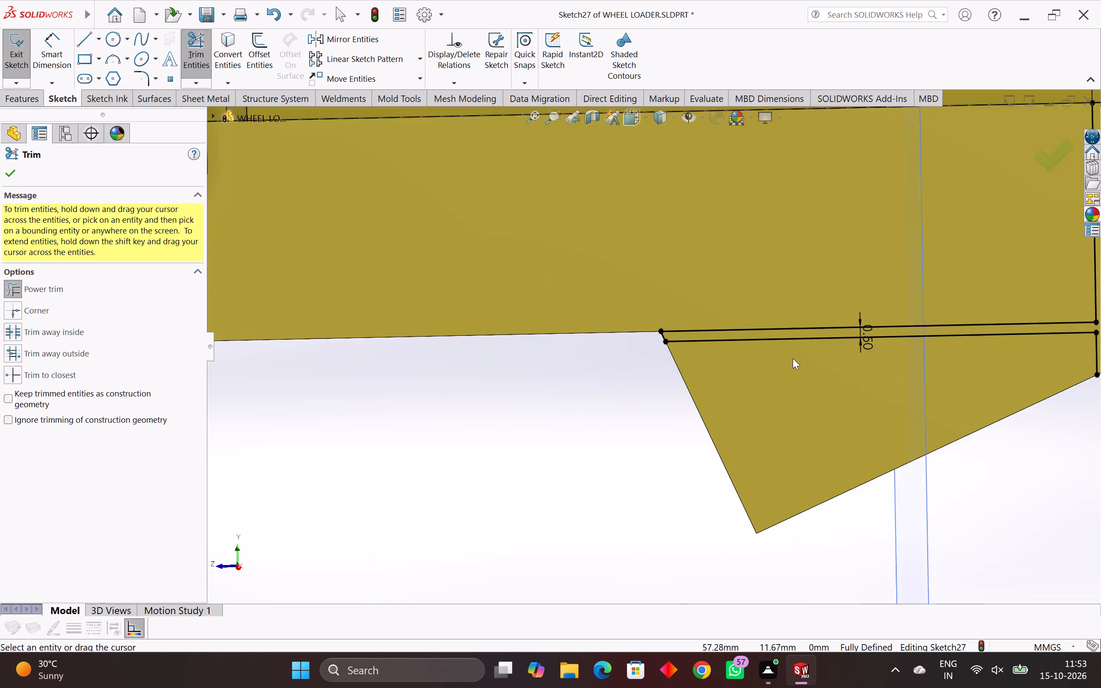
Trim away the middle and lower segments of the vertical strip's outer line, down to the slanted bottom edge.
scroll(793, 358, "down", 1)
scroll(834, 338, "up", 5)
scroll(868, 362, "up", 1)
scroll(852, 367, "down", 4)
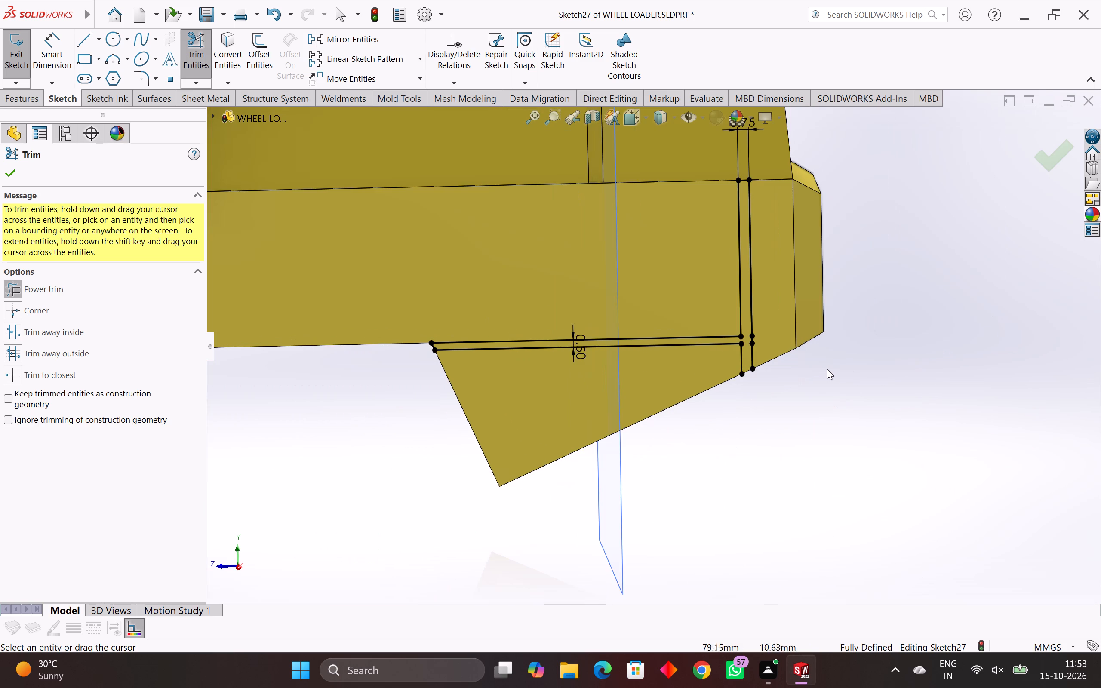
scroll(839, 364, "up", 4)
scroll(606, 372, "up", 3)
scroll(707, 279, "up", 3)
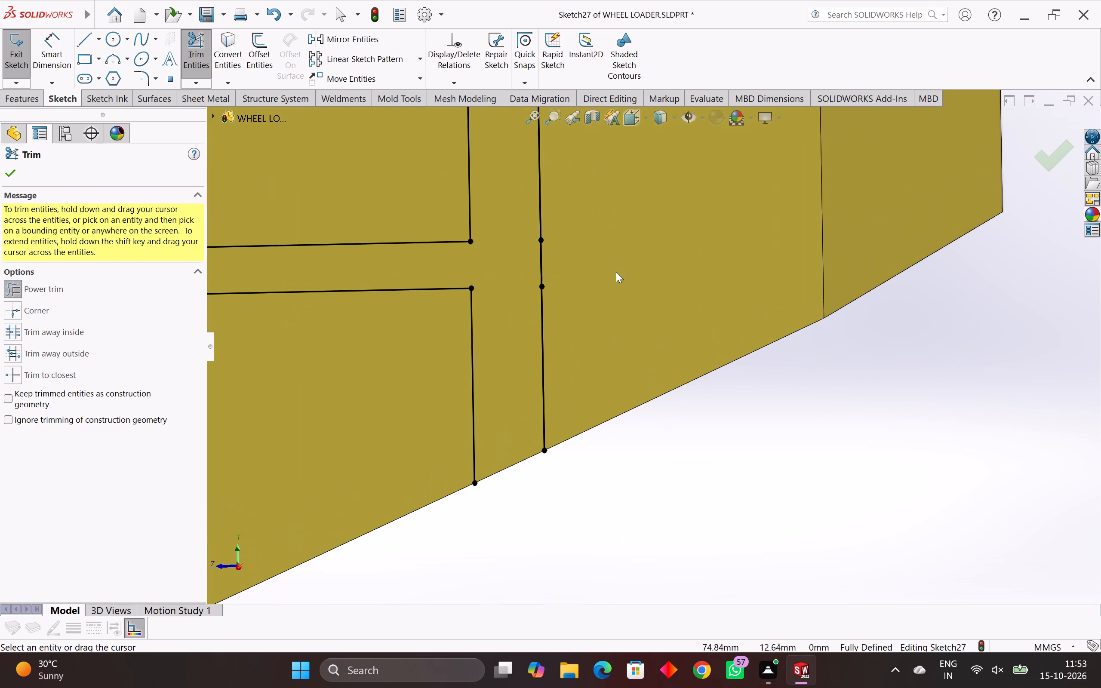
left_click_drag(582, 268, 564, 265)
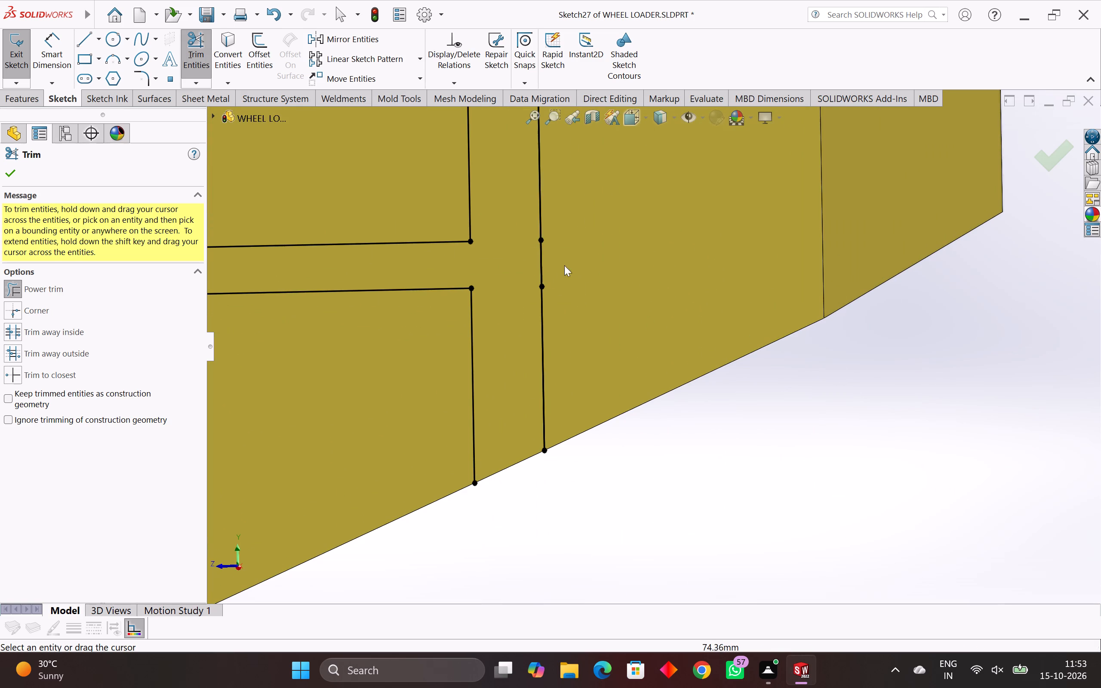
left_click_drag(564, 265, 529, 265)
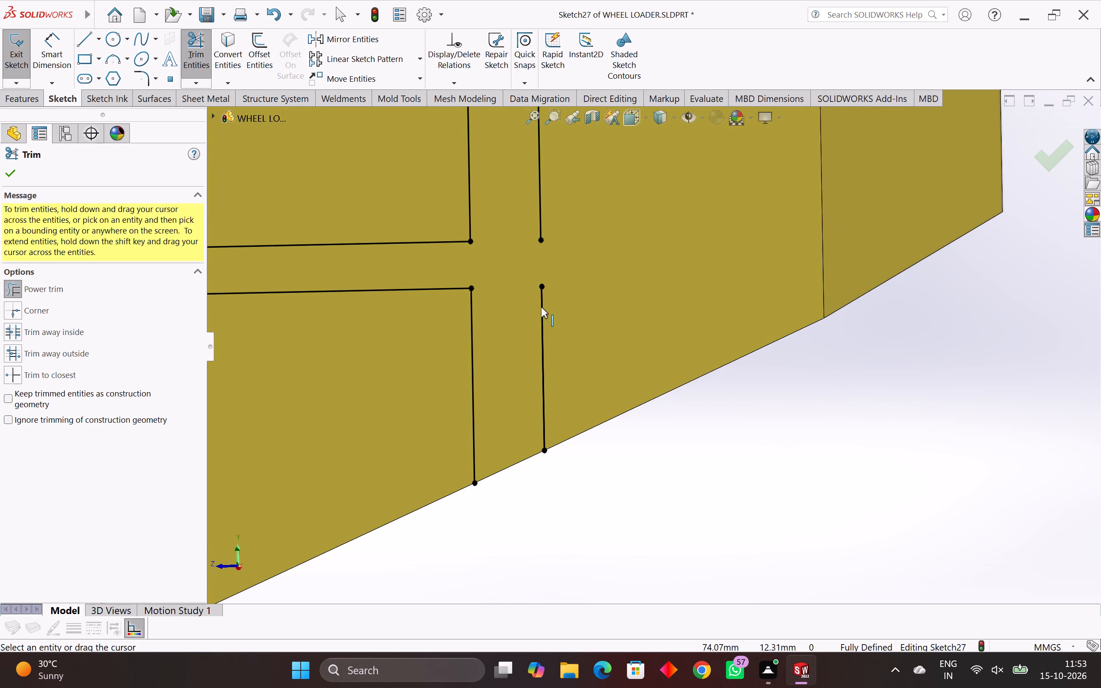
left_click_drag(538, 308, 569, 324)
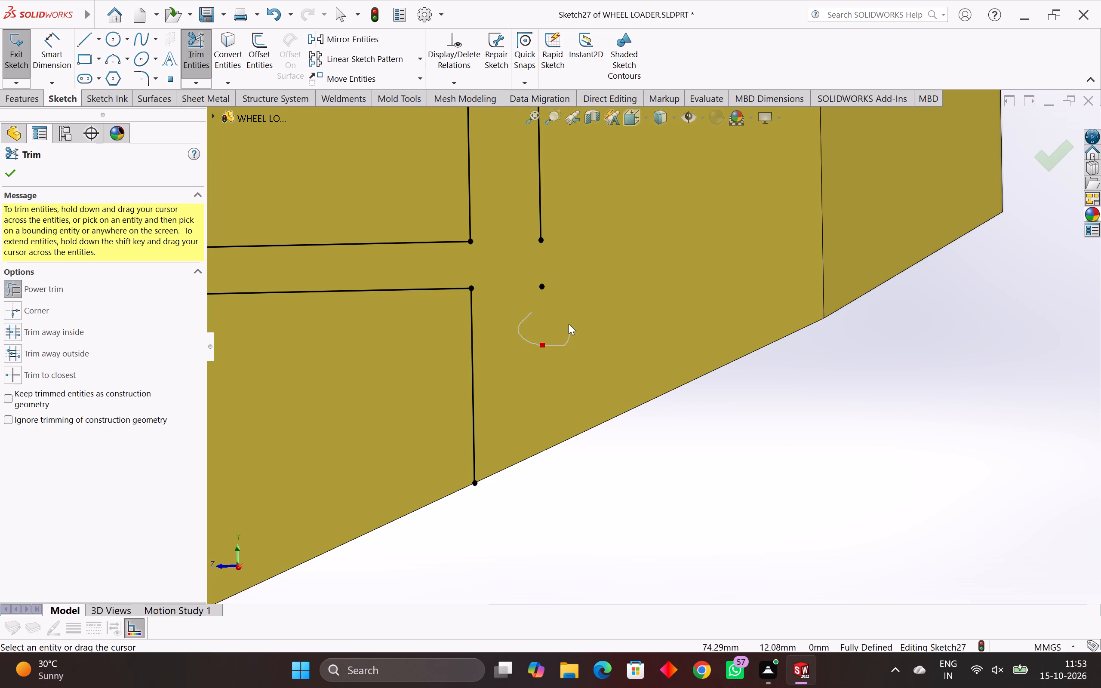
left_click_drag(569, 324, 568, 323)
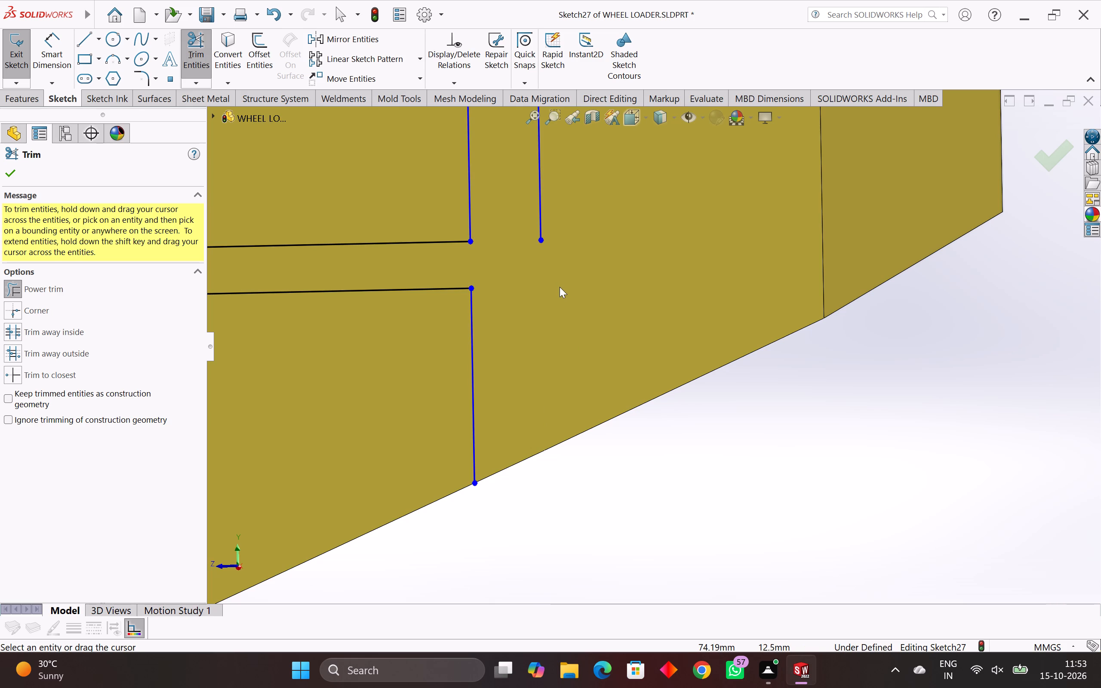
key("Escape")
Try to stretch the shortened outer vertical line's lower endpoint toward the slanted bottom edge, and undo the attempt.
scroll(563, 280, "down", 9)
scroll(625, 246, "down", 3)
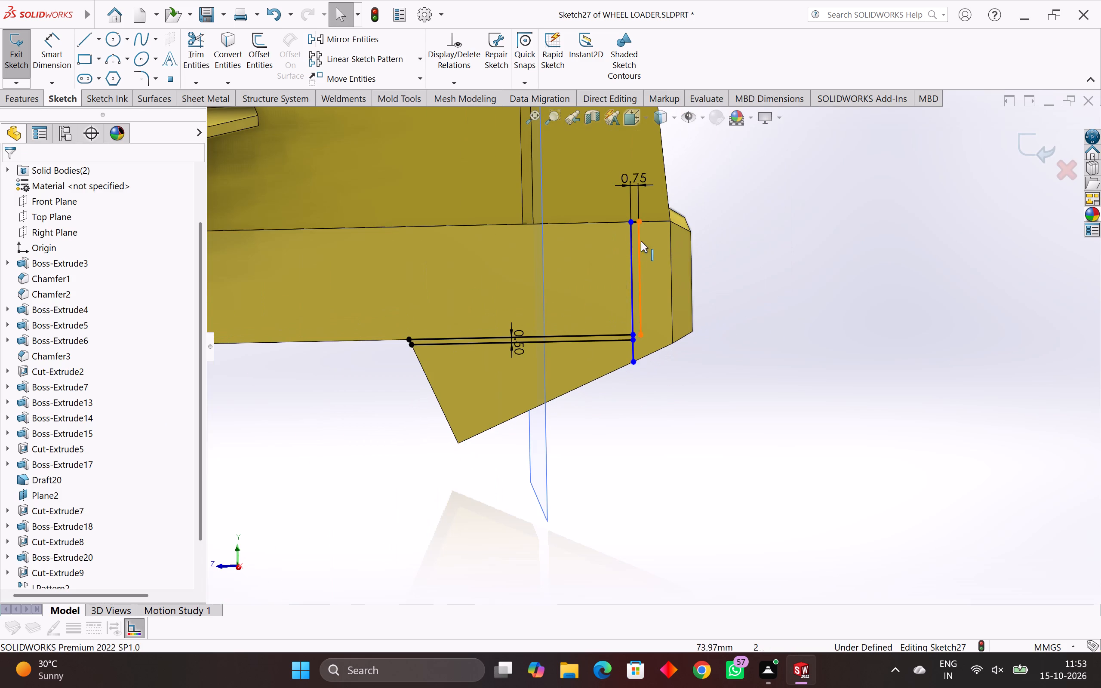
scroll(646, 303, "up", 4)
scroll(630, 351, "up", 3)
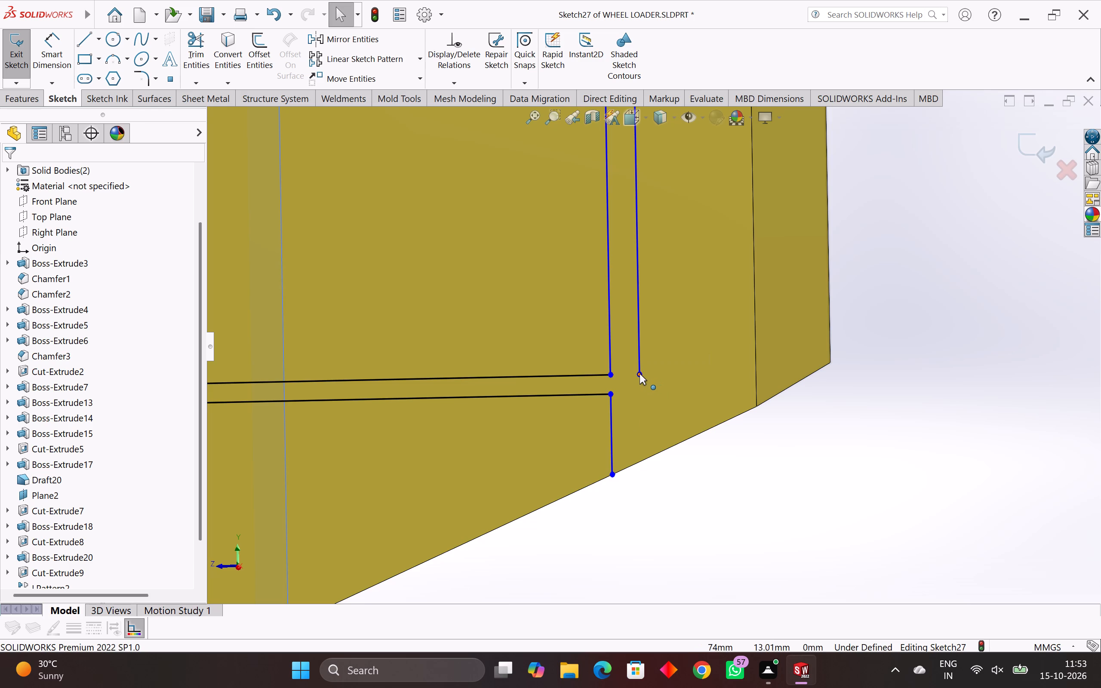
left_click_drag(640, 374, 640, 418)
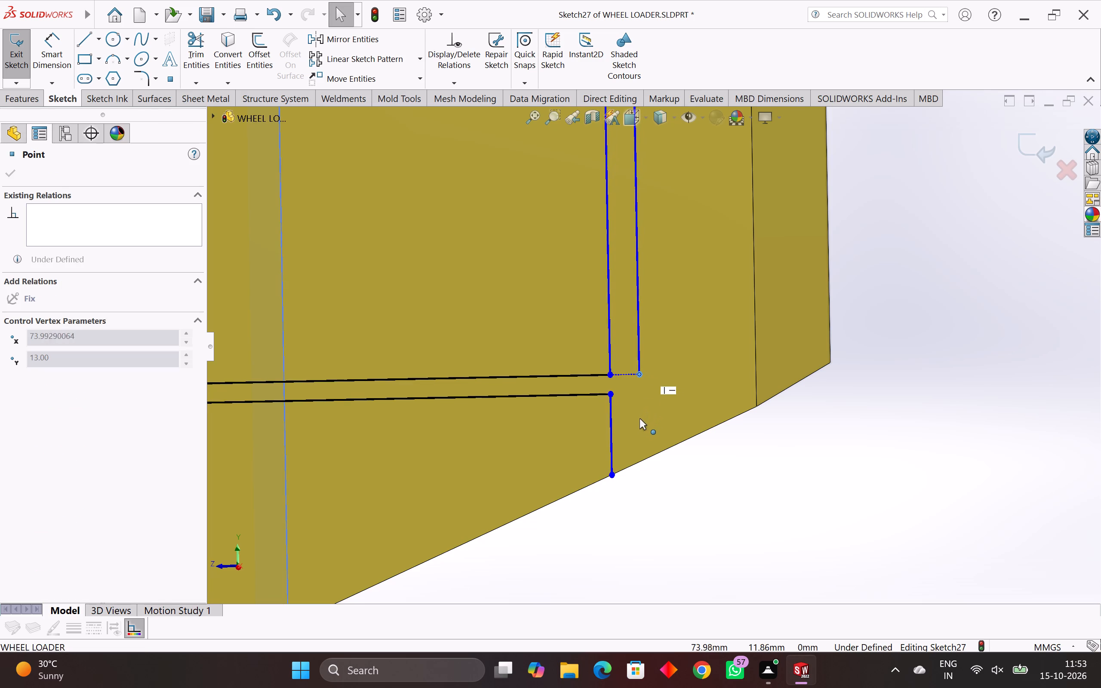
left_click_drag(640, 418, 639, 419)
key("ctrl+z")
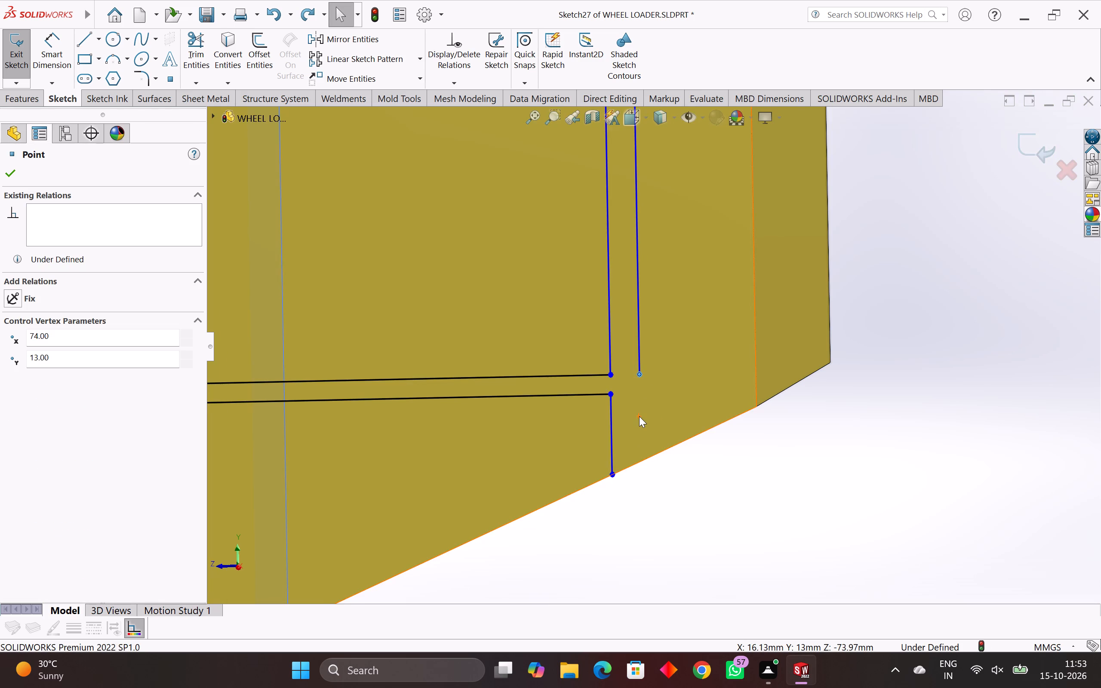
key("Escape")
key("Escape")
Delete the remaining upper segment of the vertical strip's outer line.
left_click_drag(650, 338, 634, 358)
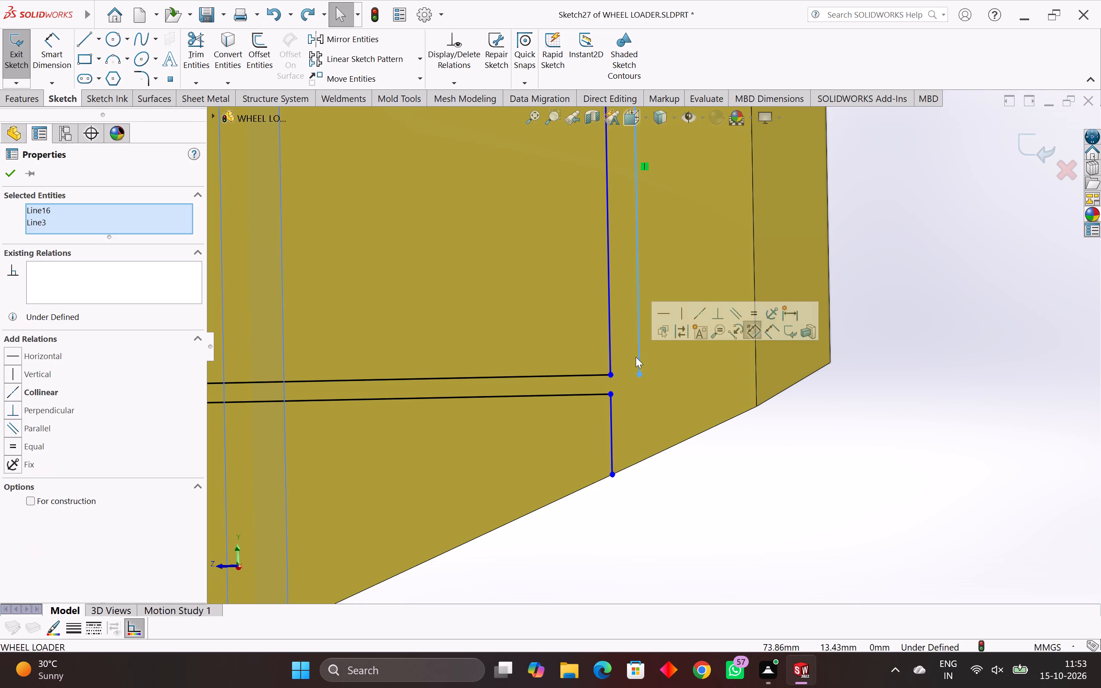
scroll(640, 357, "down", 5)
scroll(665, 393, "down", 2)
key("Delete")
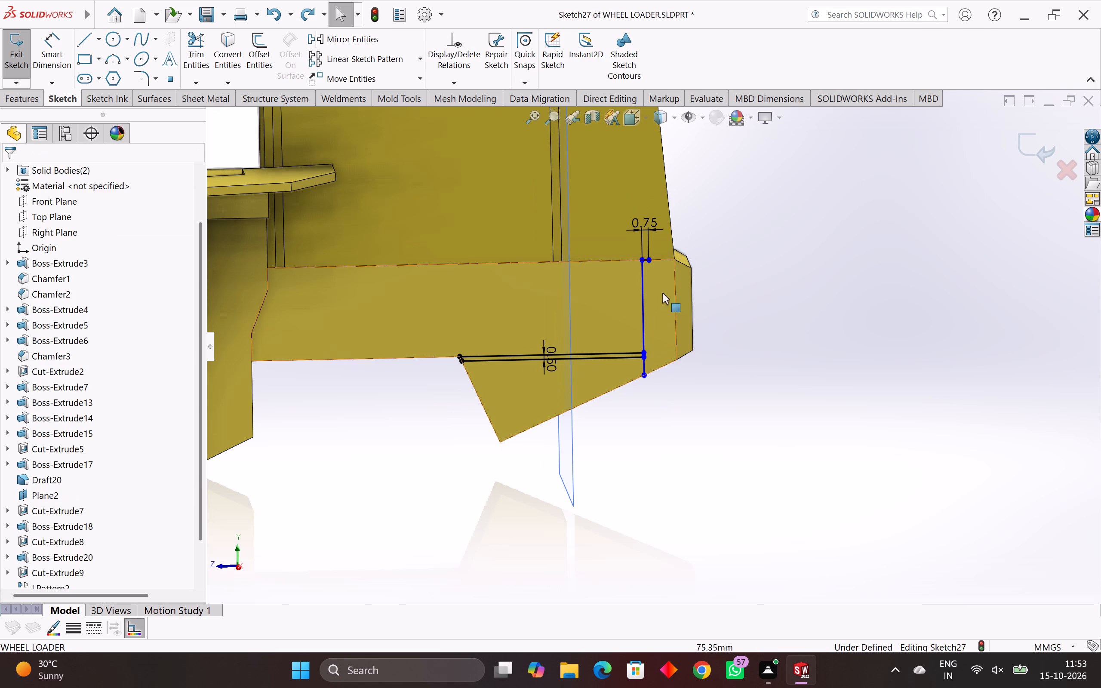
Redraw the vertical strip's outer side as one vertical line about 13 mm long, from the top endpoint to the slanted bottom edge.
key("l")
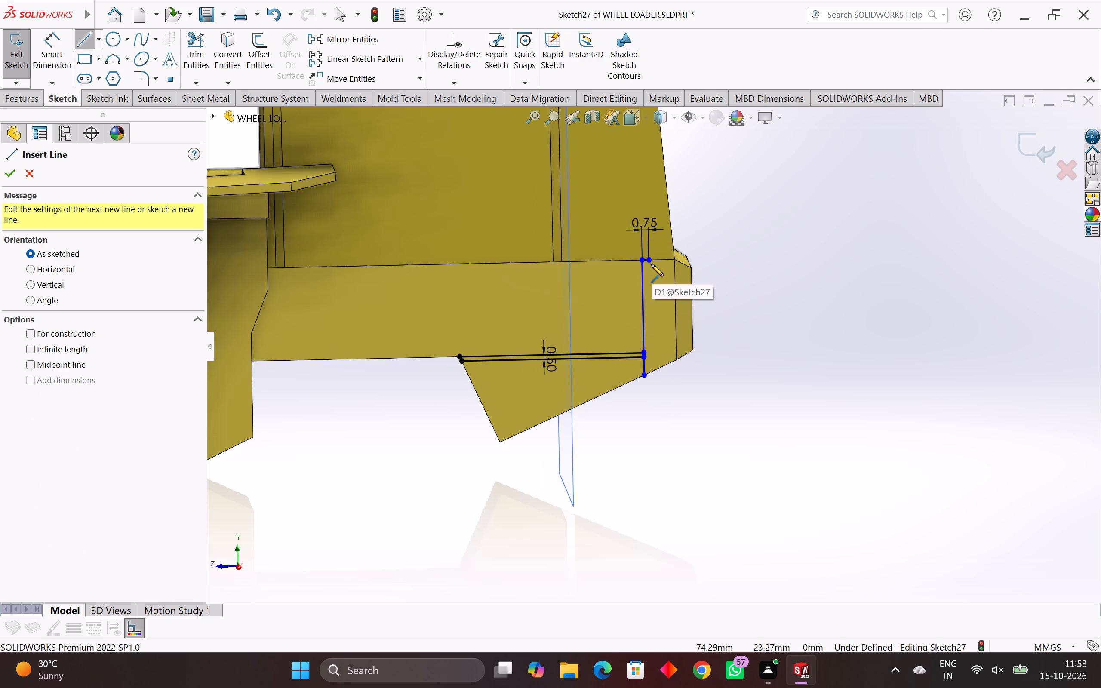
left_click(650, 260)
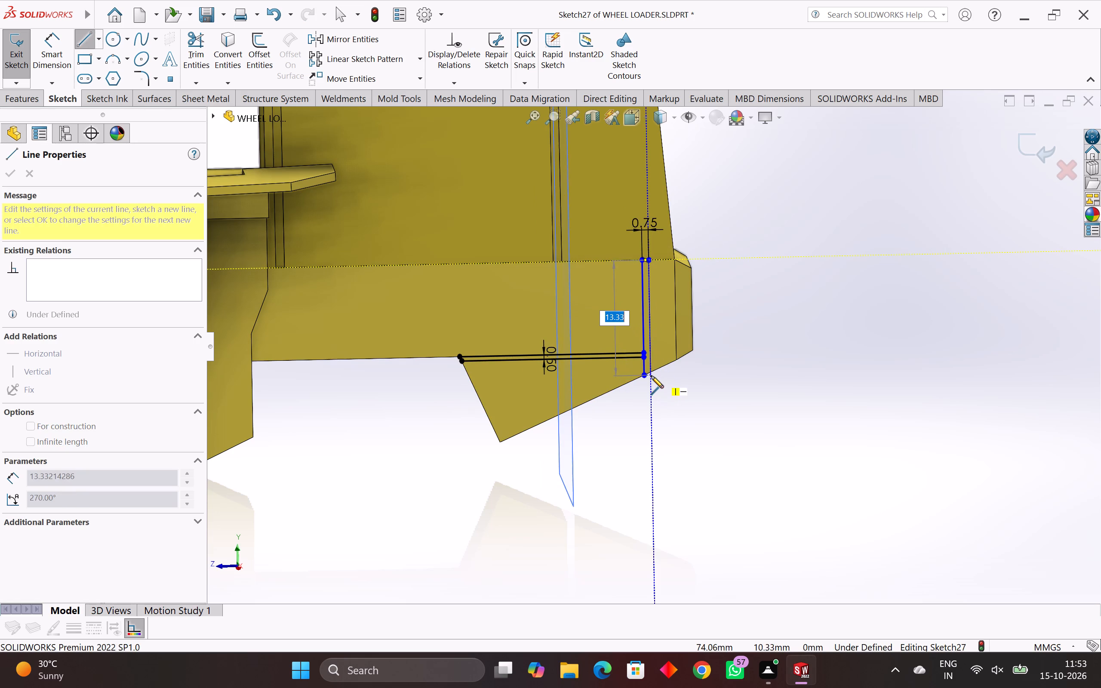
left_click(650, 374)
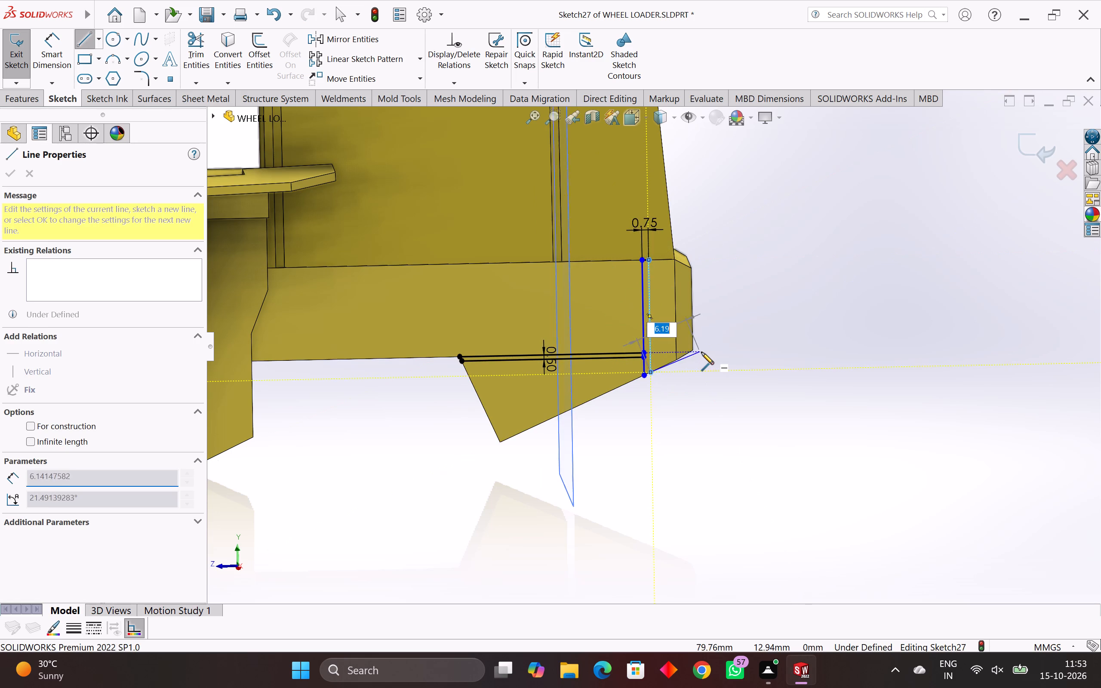
key("Escape")
key("Escape")
Close the vertical strip's lower end with a line about 0.8 mm long along the slanted bottom edge, joining both side lines.
scroll(630, 354, "down", 2)
scroll(643, 370, "up", 5)
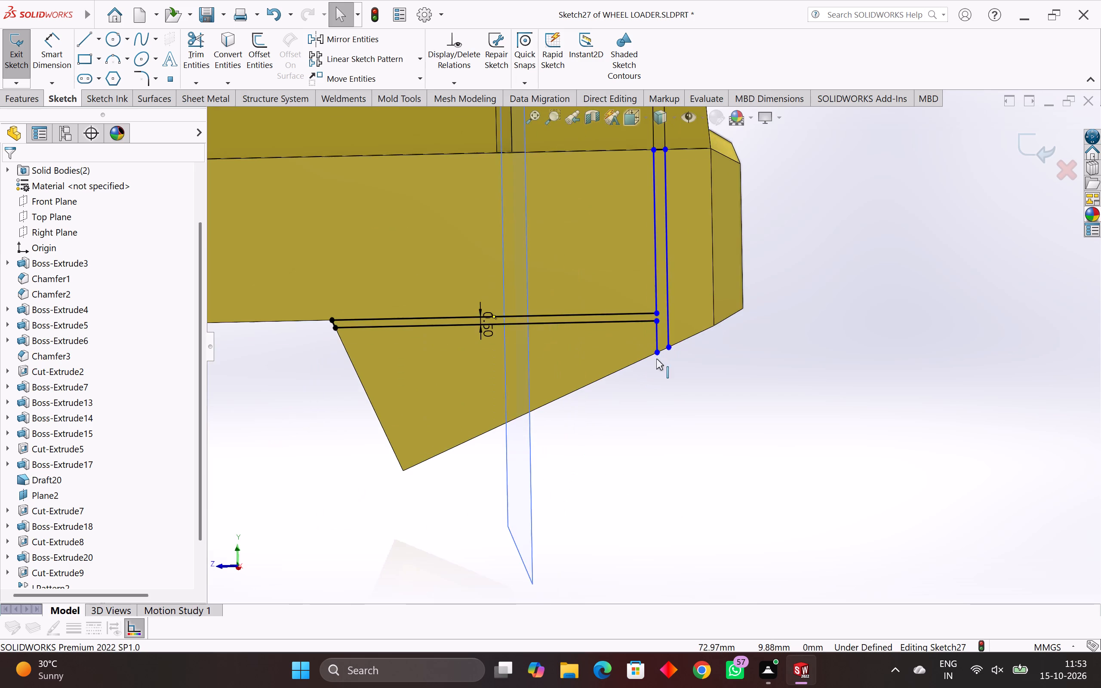
scroll(659, 354, "up", 9)
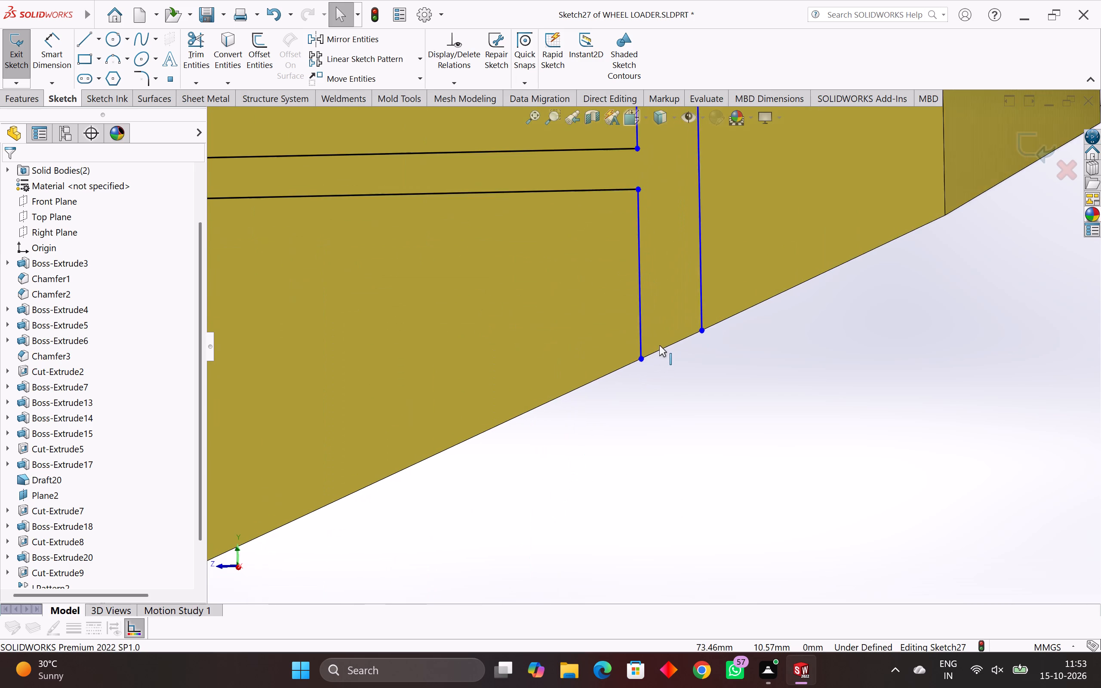
scroll(554, 194, "up", 2)
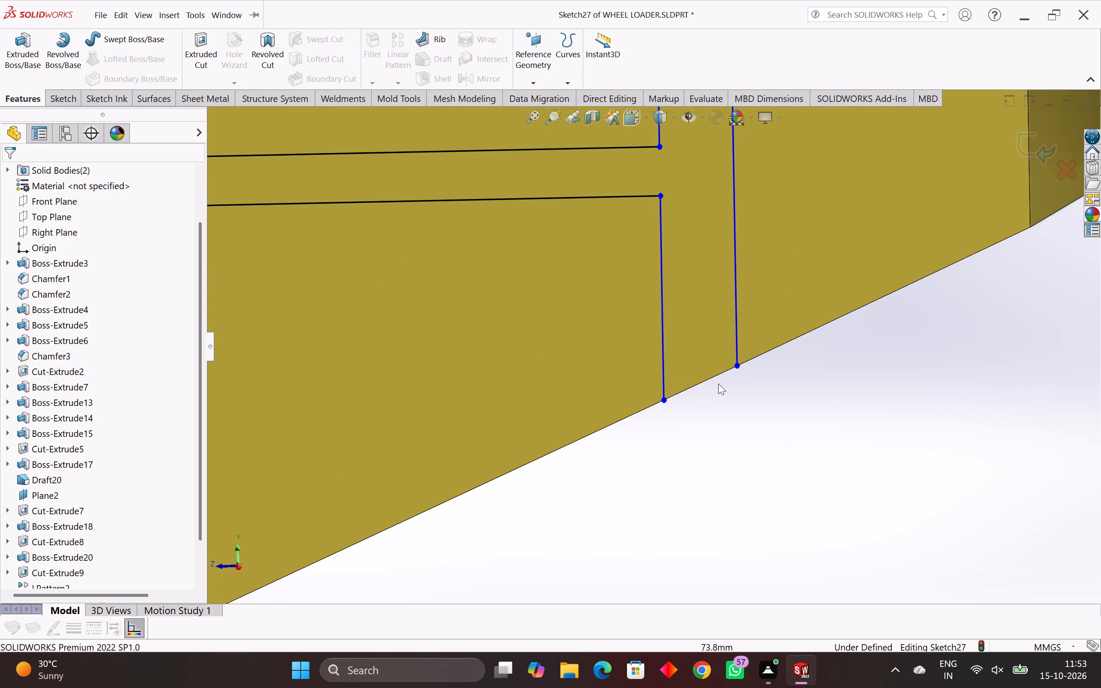
key("l")
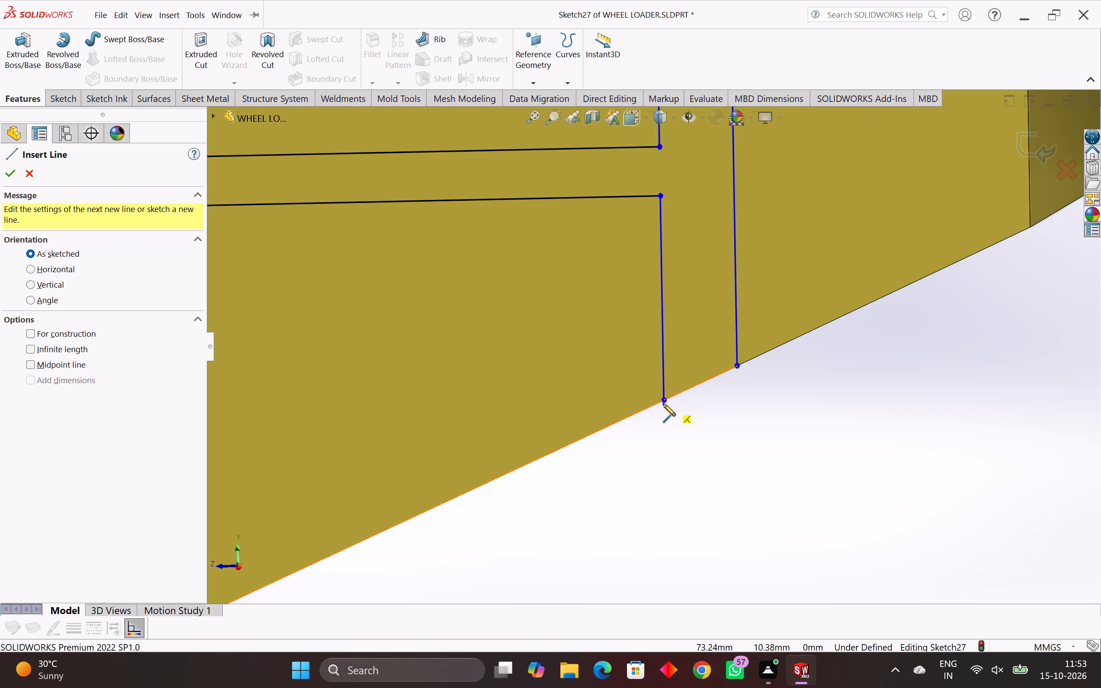
left_click(664, 400)
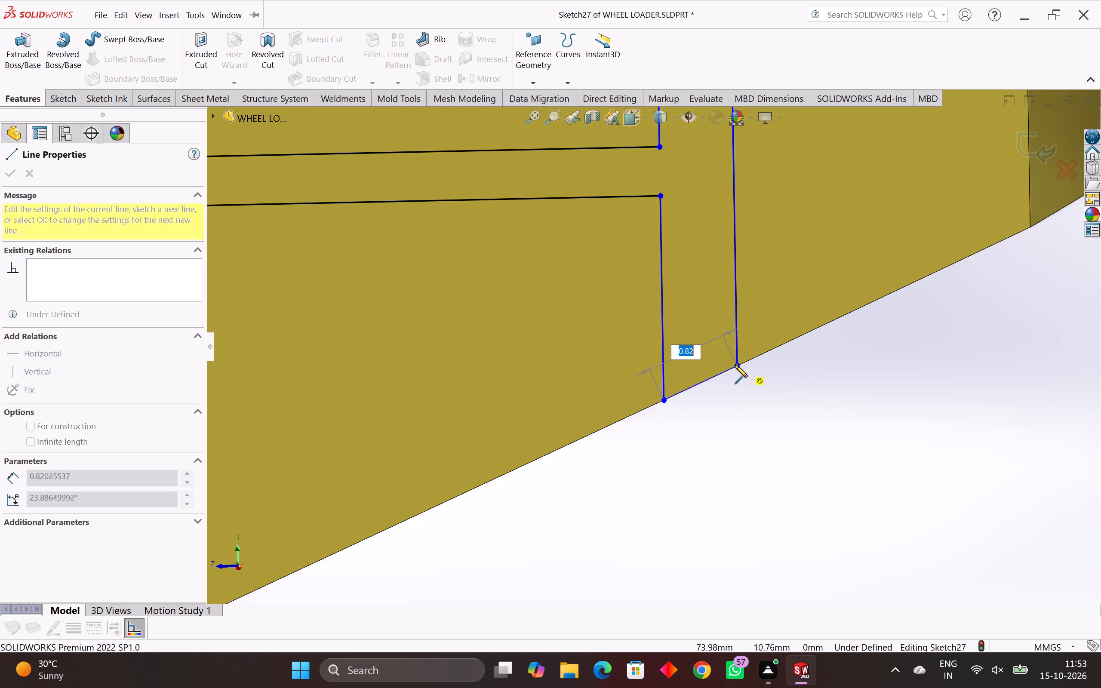
left_click(737, 365)
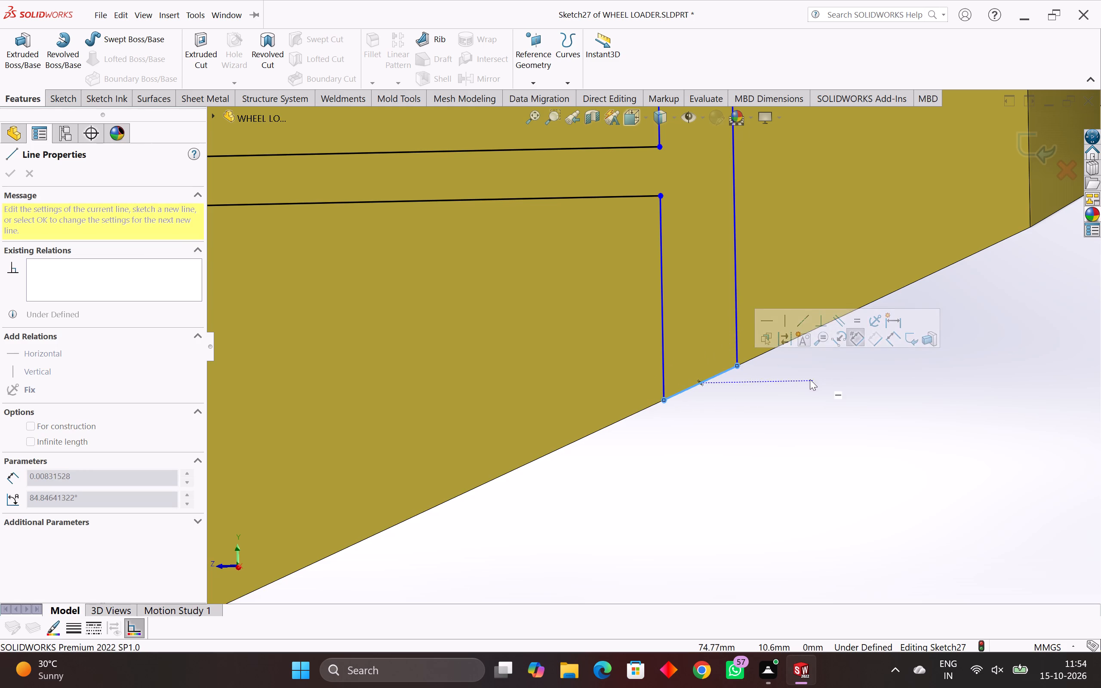
key("Escape")
scroll(704, 419, "down", 5)
key("Escape")
key("Escape")
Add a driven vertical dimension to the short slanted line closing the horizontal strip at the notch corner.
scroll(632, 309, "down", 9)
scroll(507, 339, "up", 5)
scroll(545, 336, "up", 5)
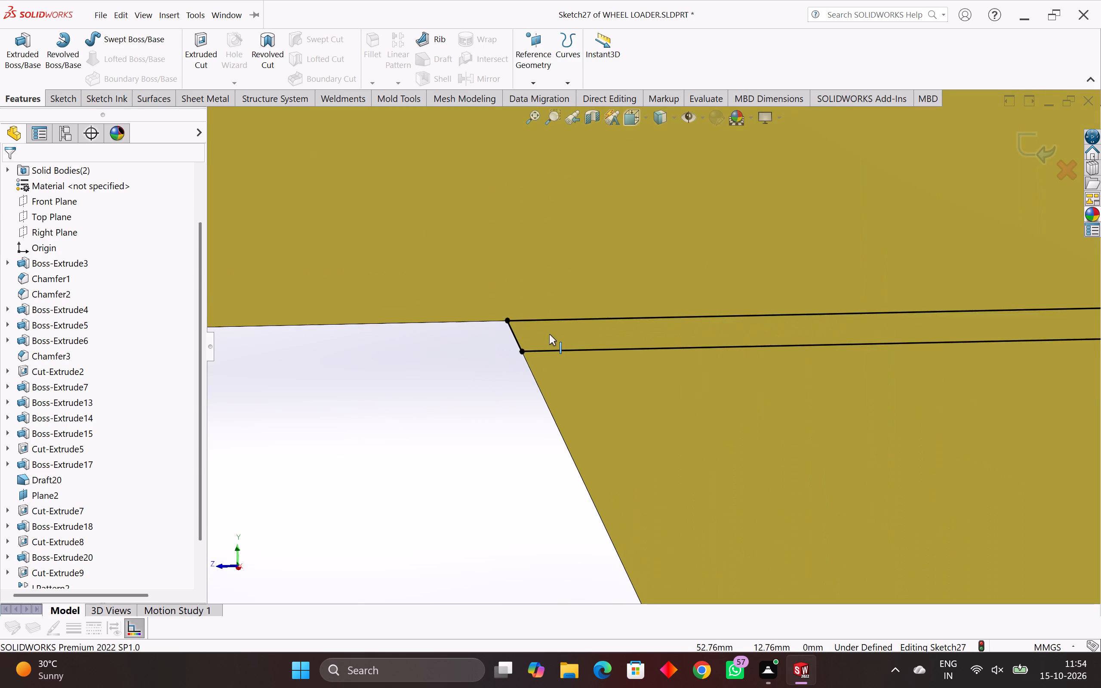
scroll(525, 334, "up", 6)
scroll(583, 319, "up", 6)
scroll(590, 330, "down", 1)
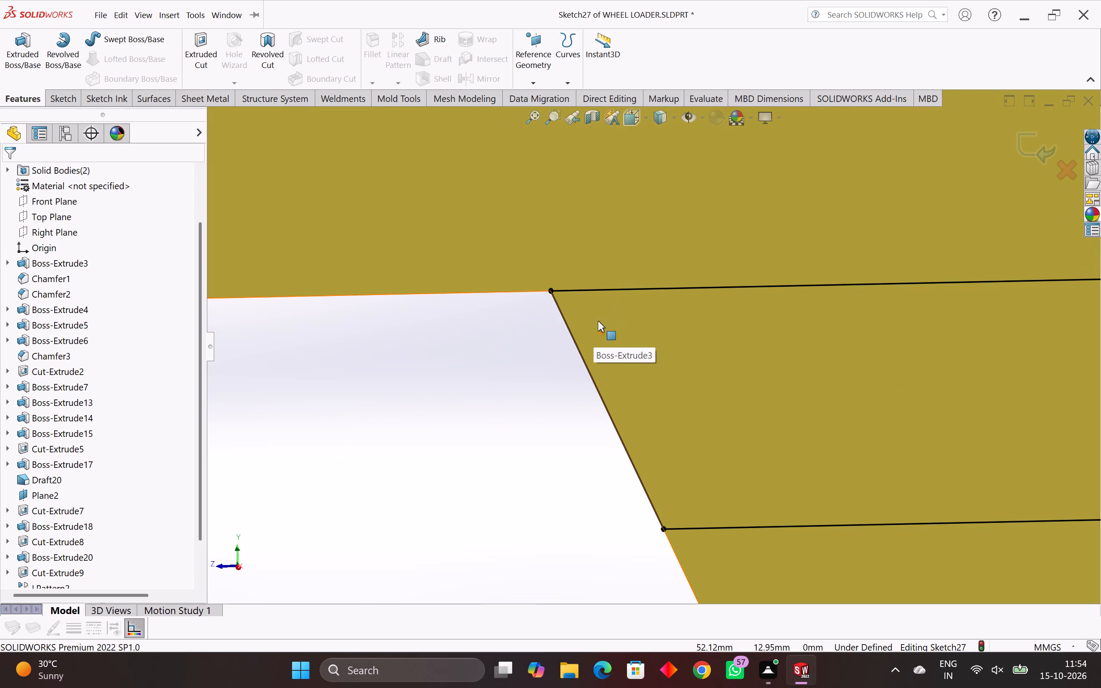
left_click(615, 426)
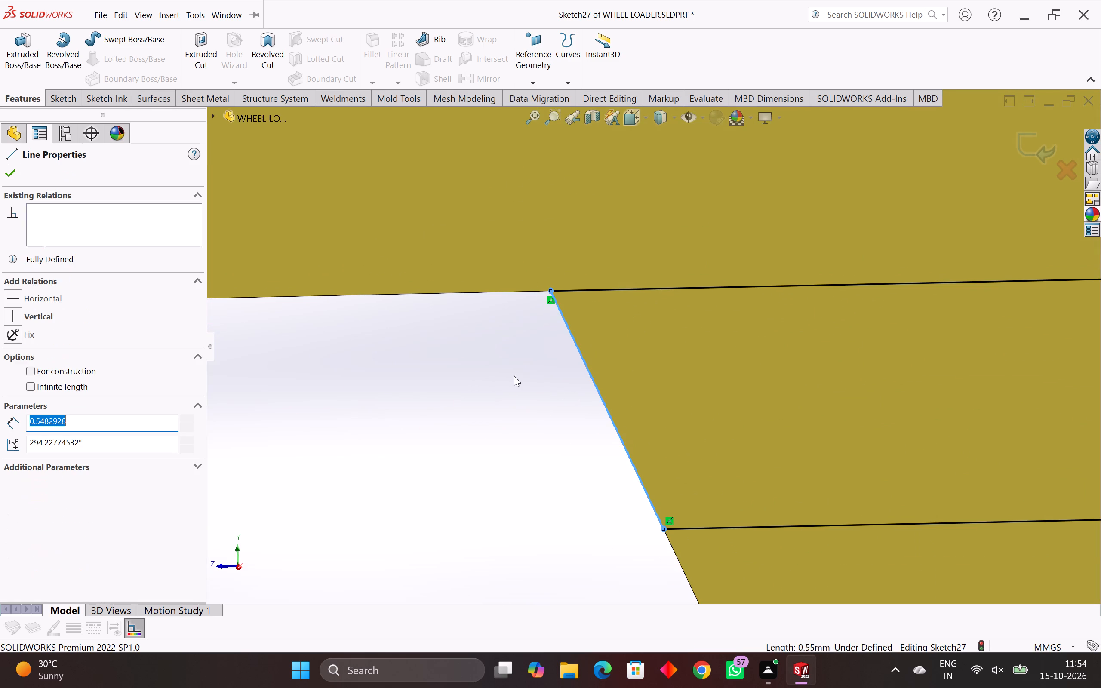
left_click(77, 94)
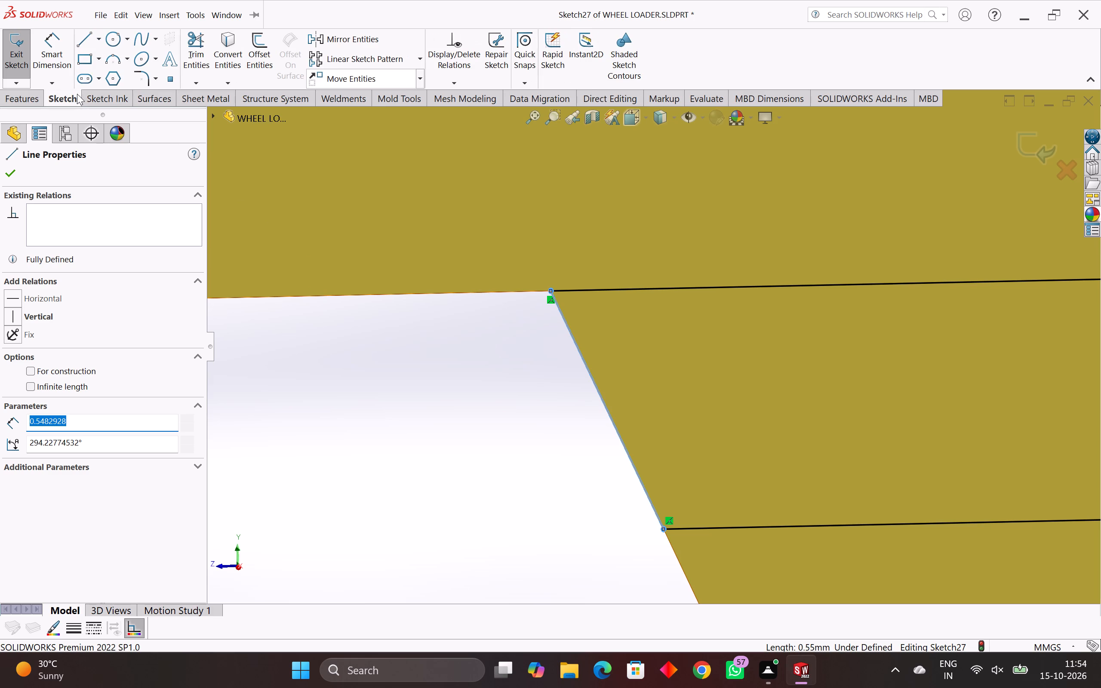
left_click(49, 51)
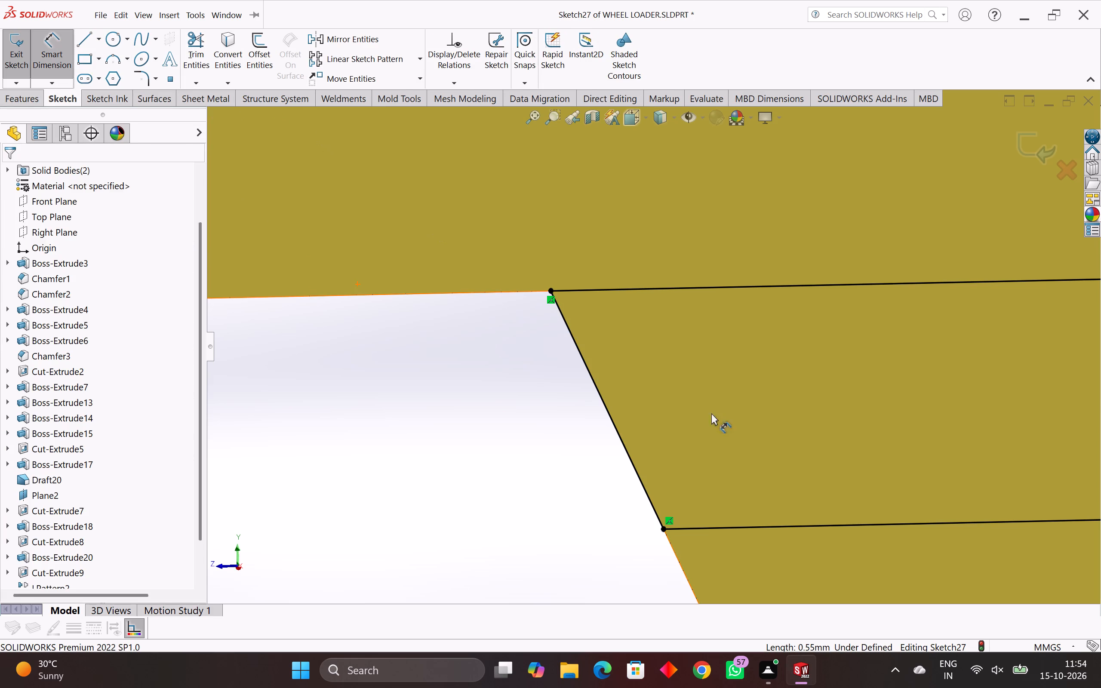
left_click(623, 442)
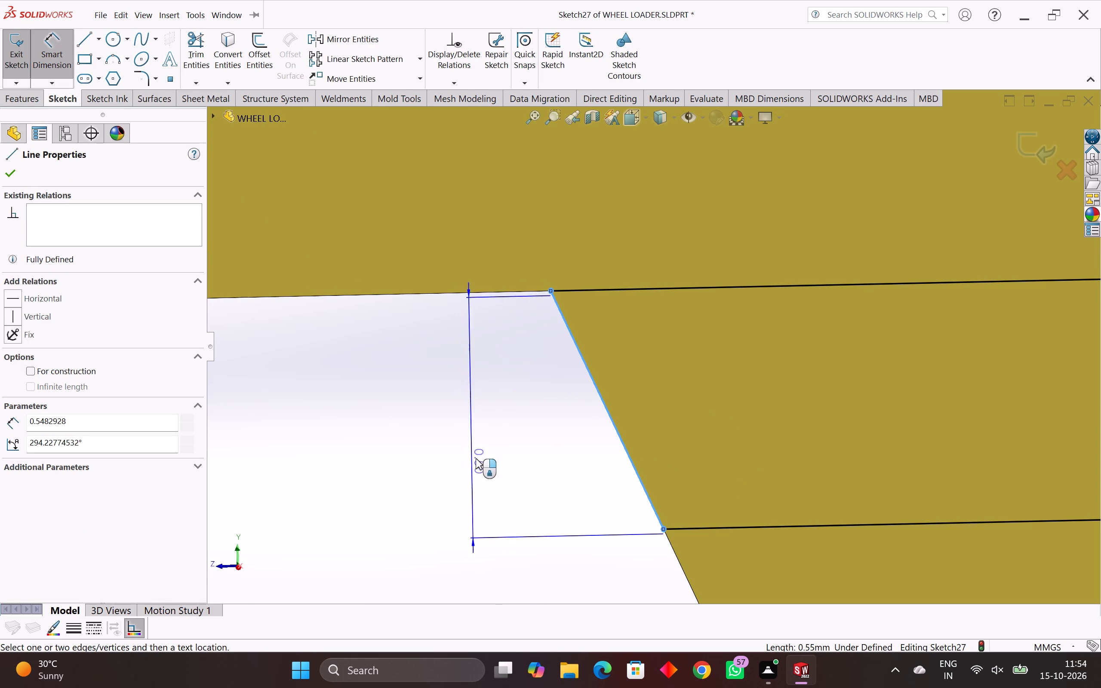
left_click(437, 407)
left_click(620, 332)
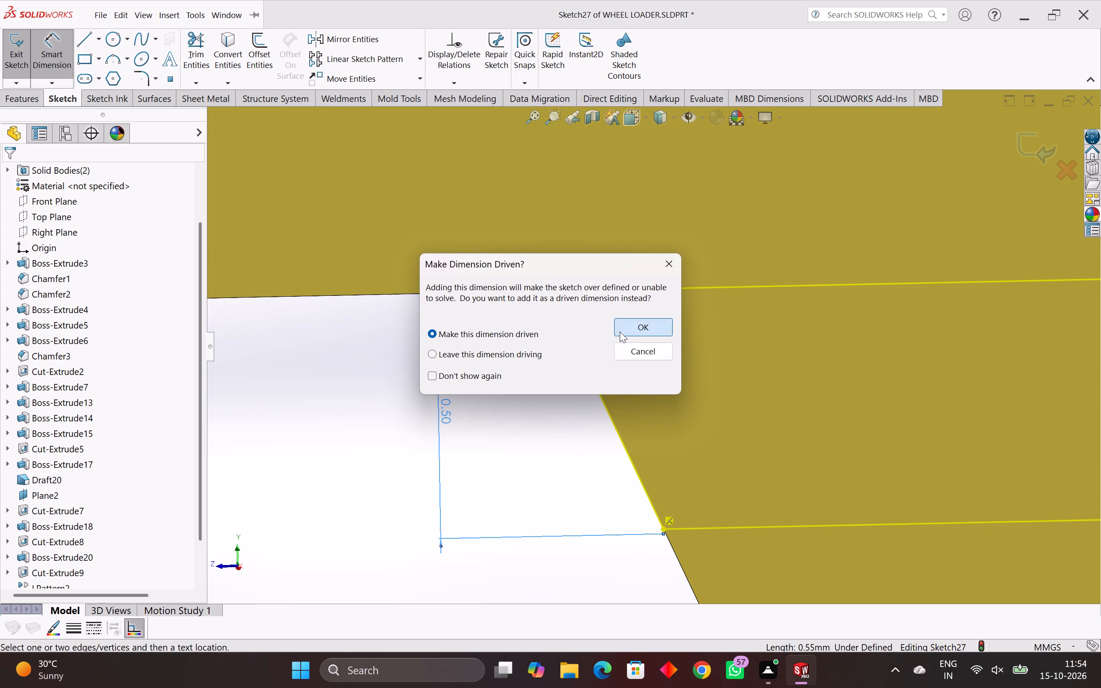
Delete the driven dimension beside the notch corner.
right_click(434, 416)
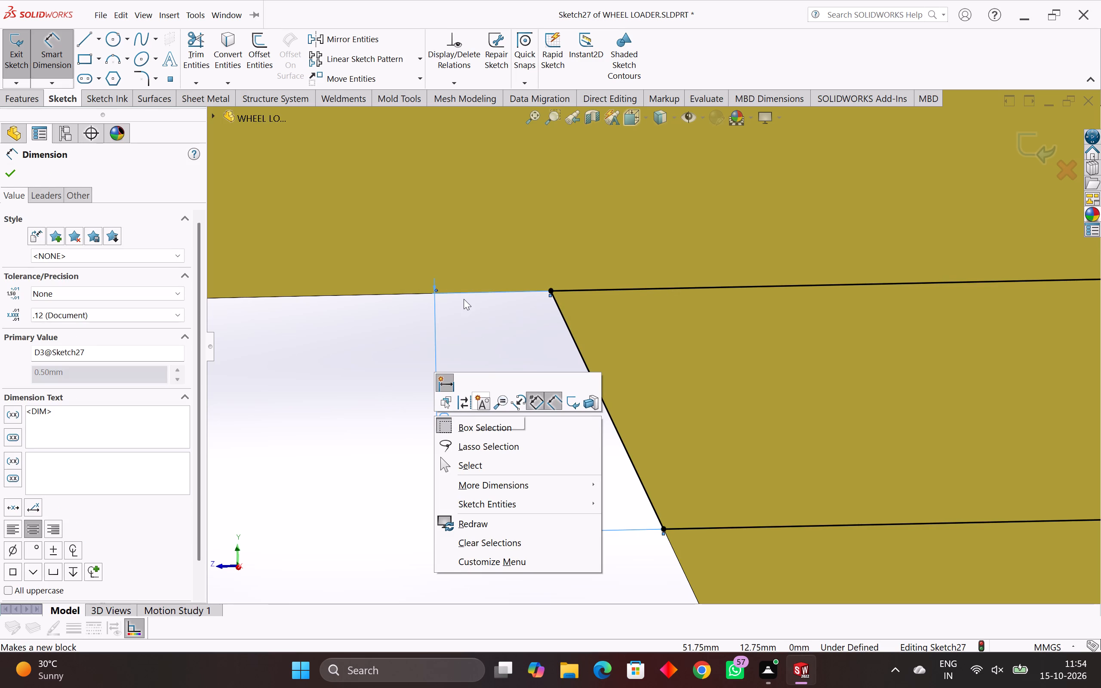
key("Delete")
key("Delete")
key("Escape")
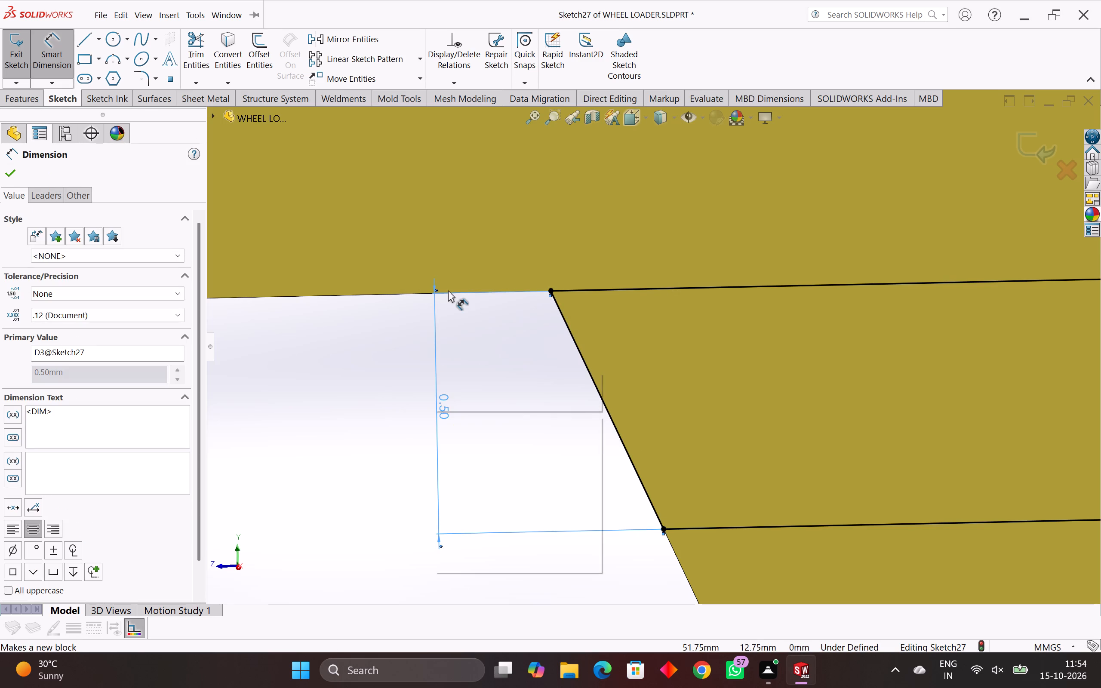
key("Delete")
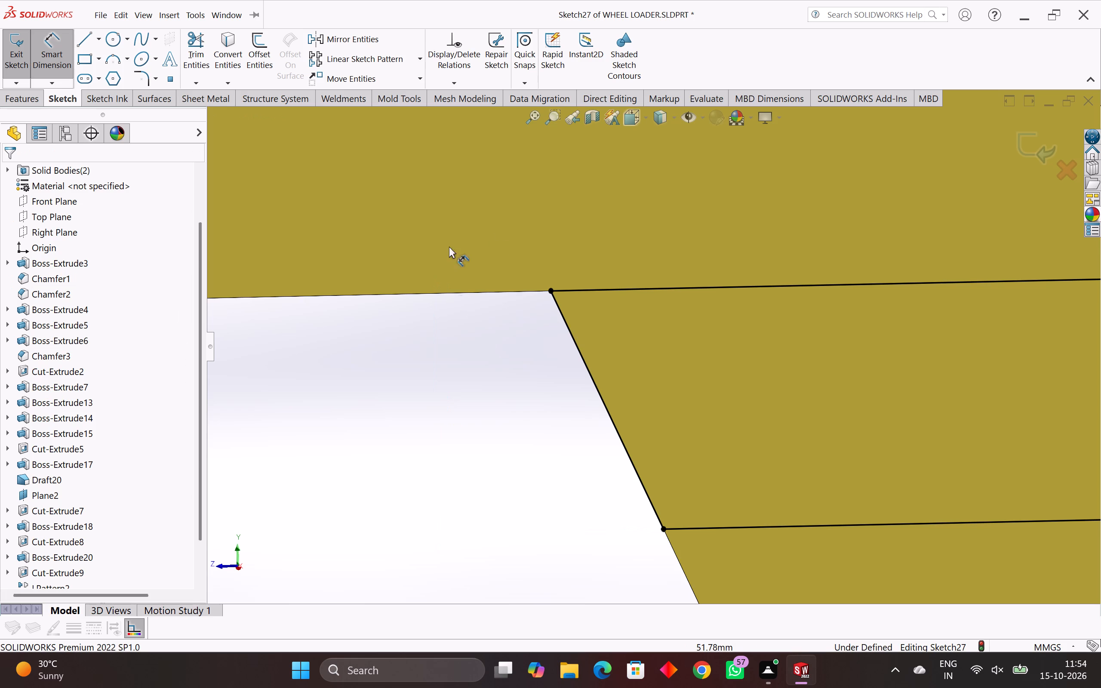
Cut-extrude the connected vertical and horizontal strip outline as a blind groove 0.35 mm deep into the lower side face.
scroll(539, 264, "down", 1)
left_click(18, 99)
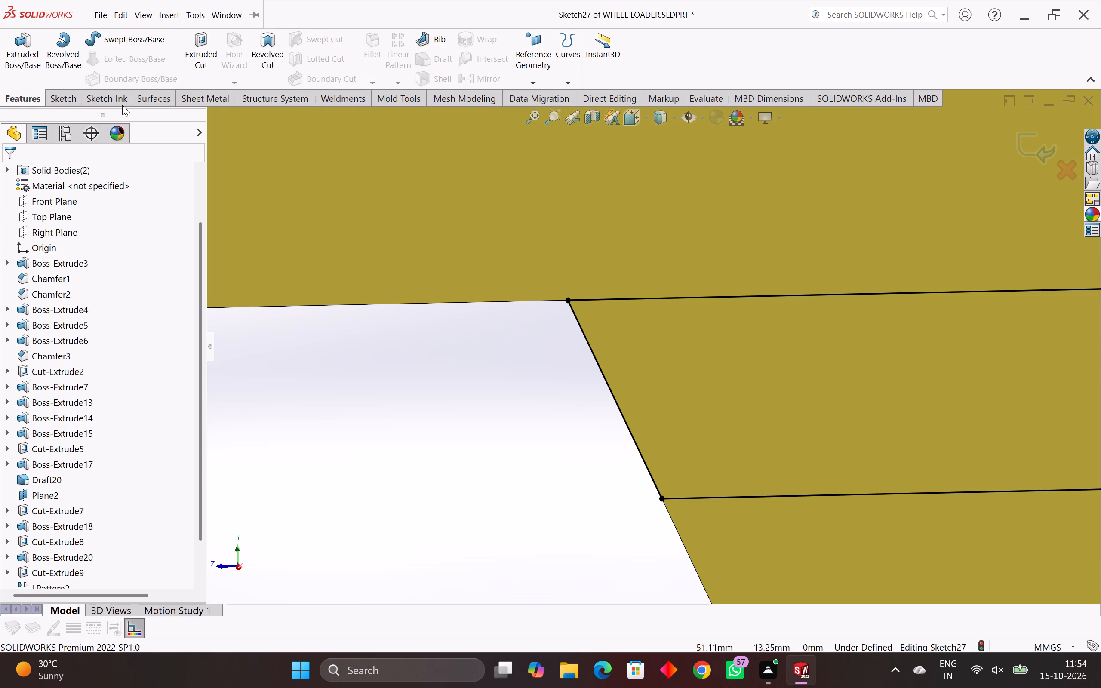
left_click(196, 56)
scroll(881, 430, "down", 3)
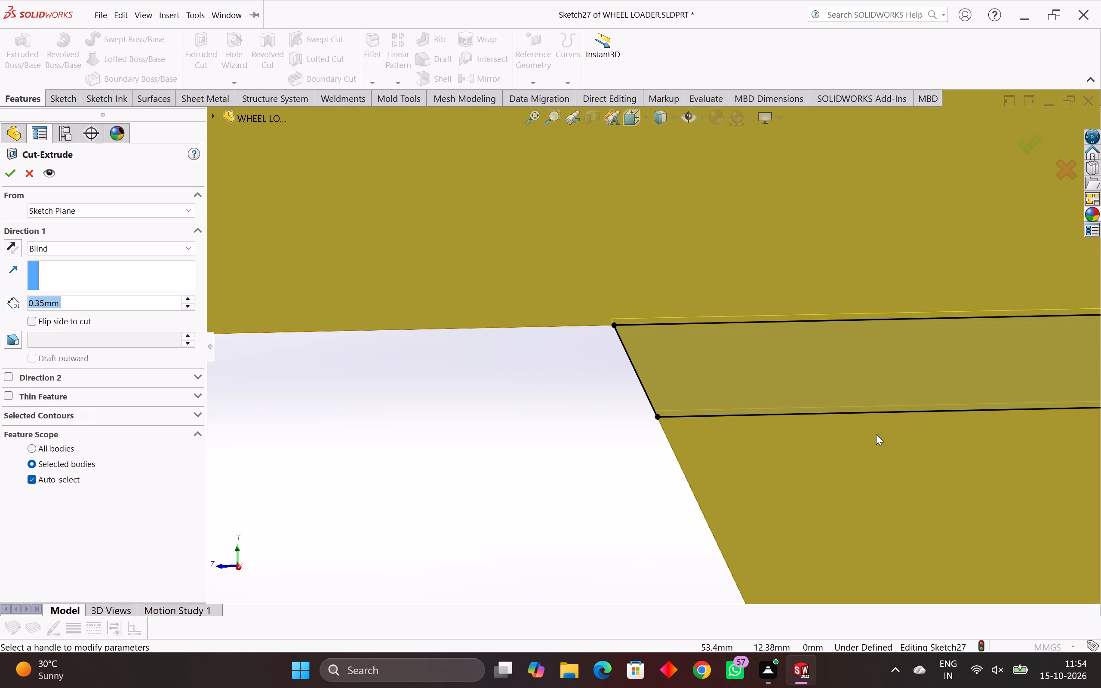
scroll(875, 436, "down", 1)
middle_click_drag(834, 436, 786, 445)
scroll(786, 445, "down", 4)
middle_click_drag(785, 445, 754, 442)
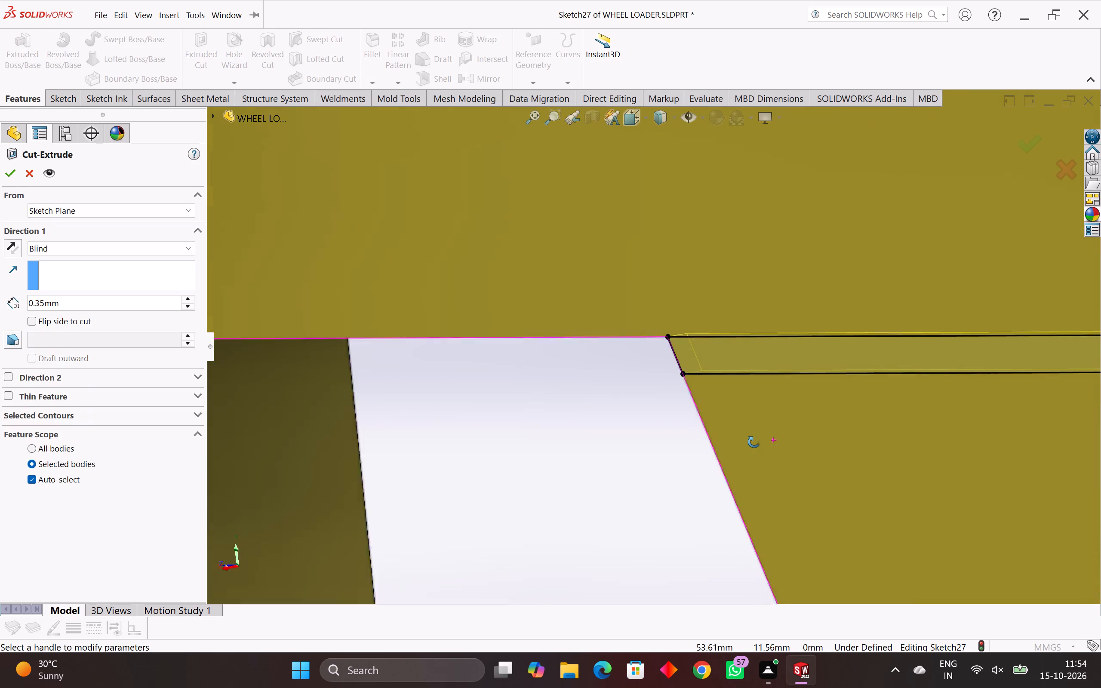
middle_click_drag(754, 442, 734, 461)
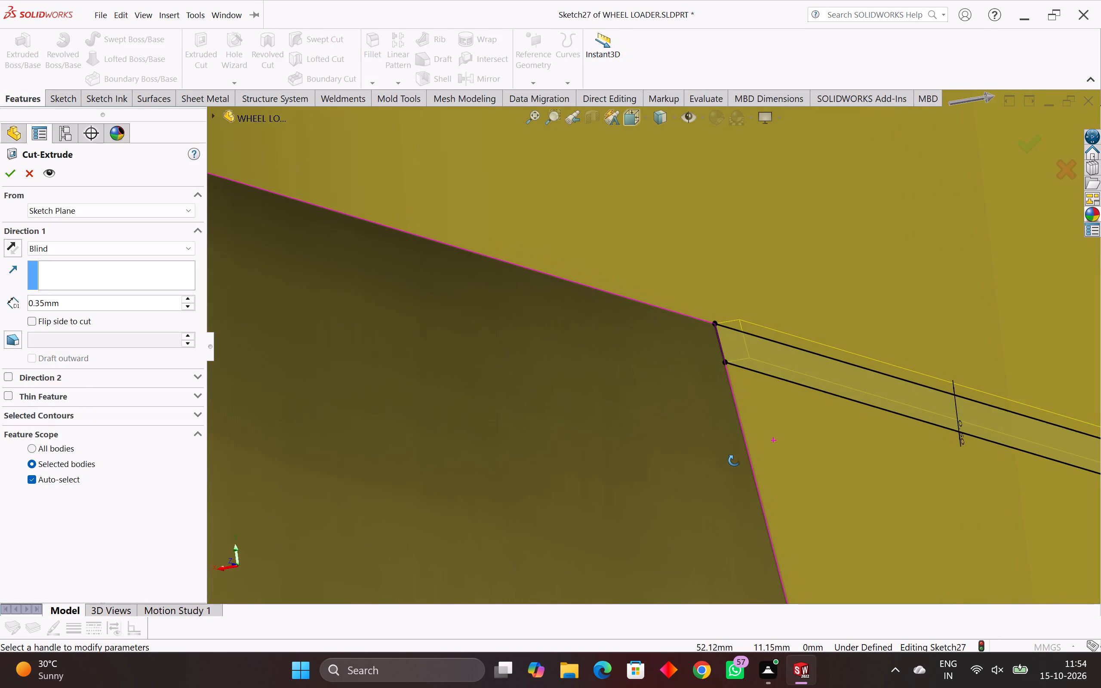
middle_click_drag(734, 461, 762, 479)
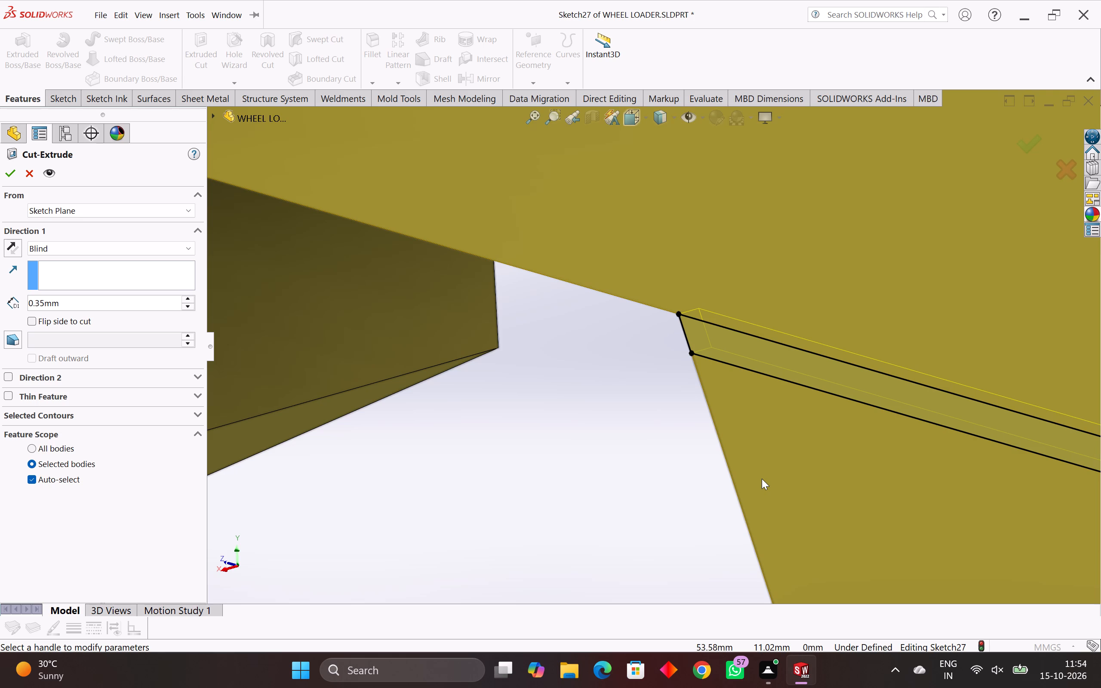
scroll(772, 476, "down", 2)
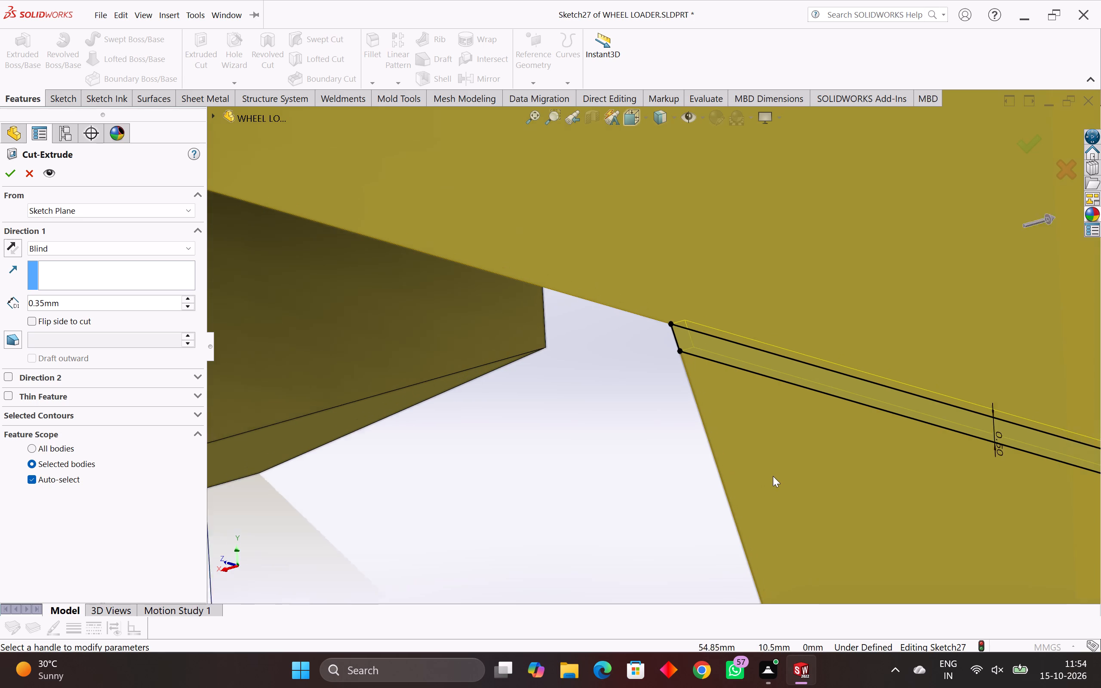
scroll(773, 476, "down", 6)
middle_click_drag(779, 473, 768, 488)
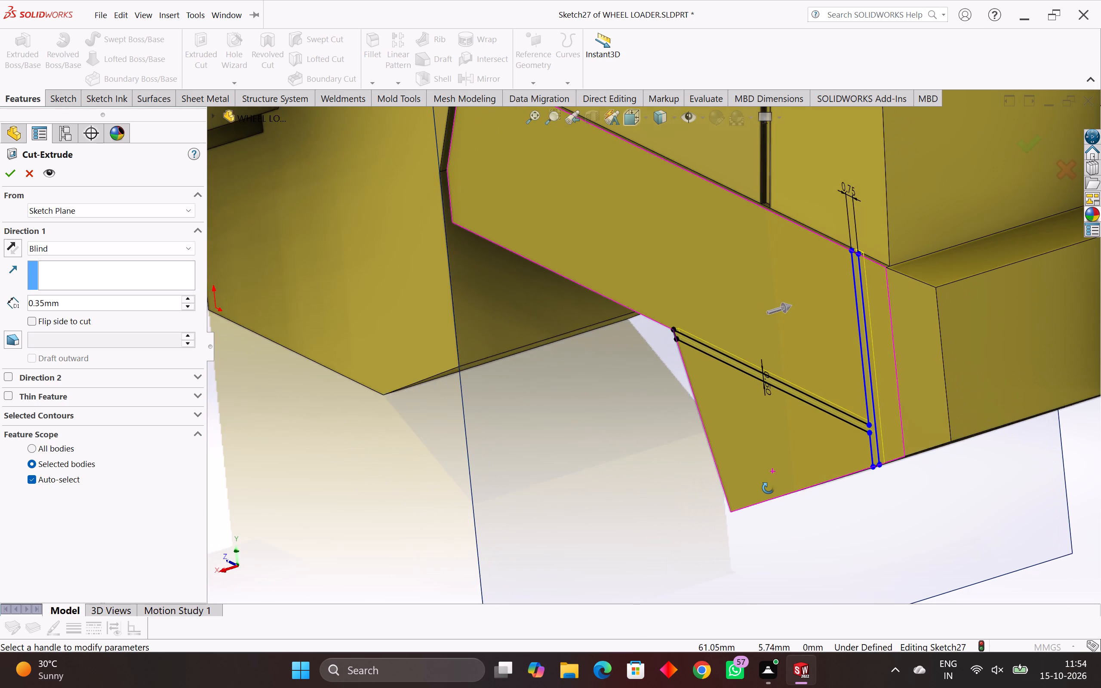
middle_click_drag(768, 488, 768, 492)
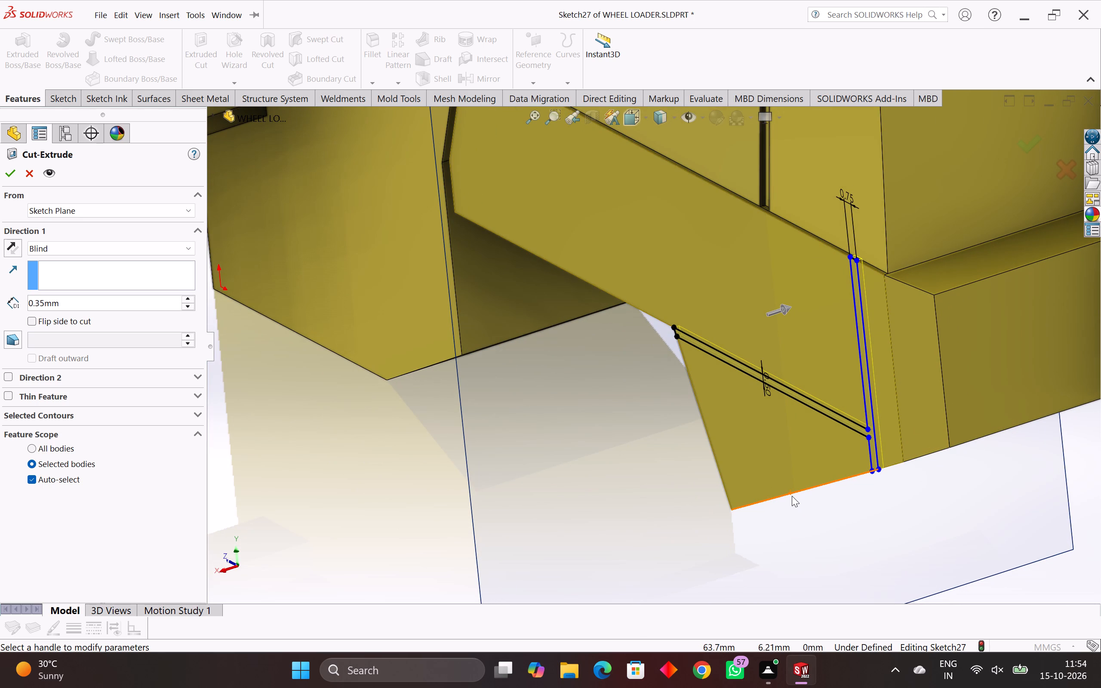
left_click(10, 175)
Examine the new grooves on the lower side face and the whole loader body from several angles.
middle_click_drag(634, 419, 680, 482)
scroll(680, 482, "down", 3)
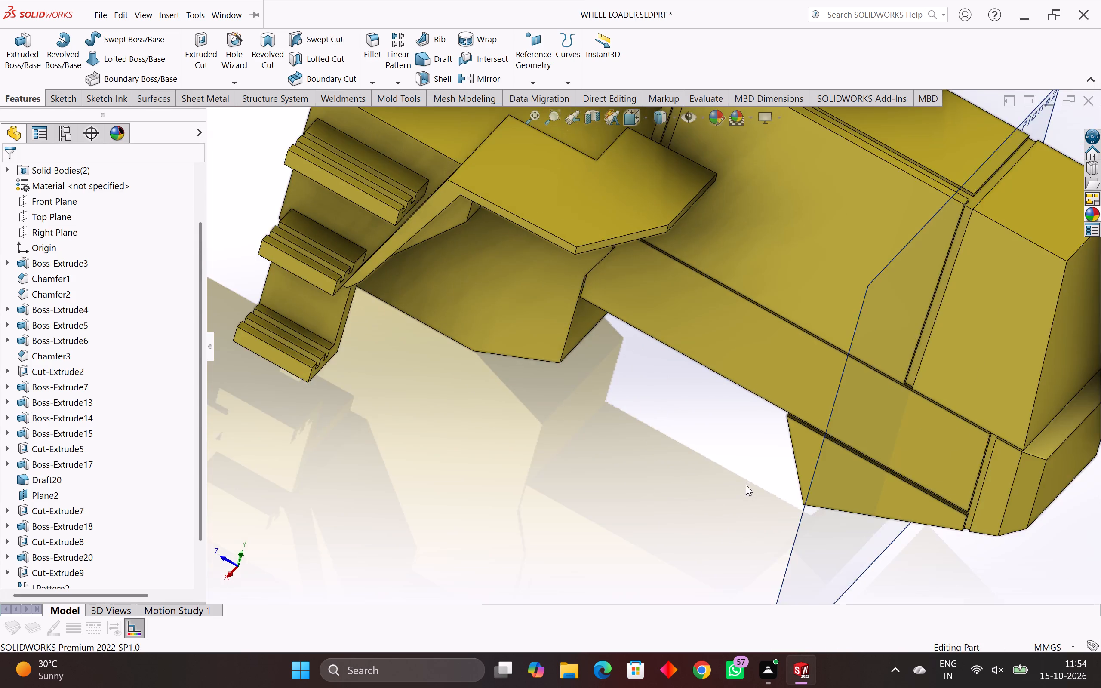
scroll(752, 478, "down", 4)
middle_click_drag(752, 478, 833, 514)
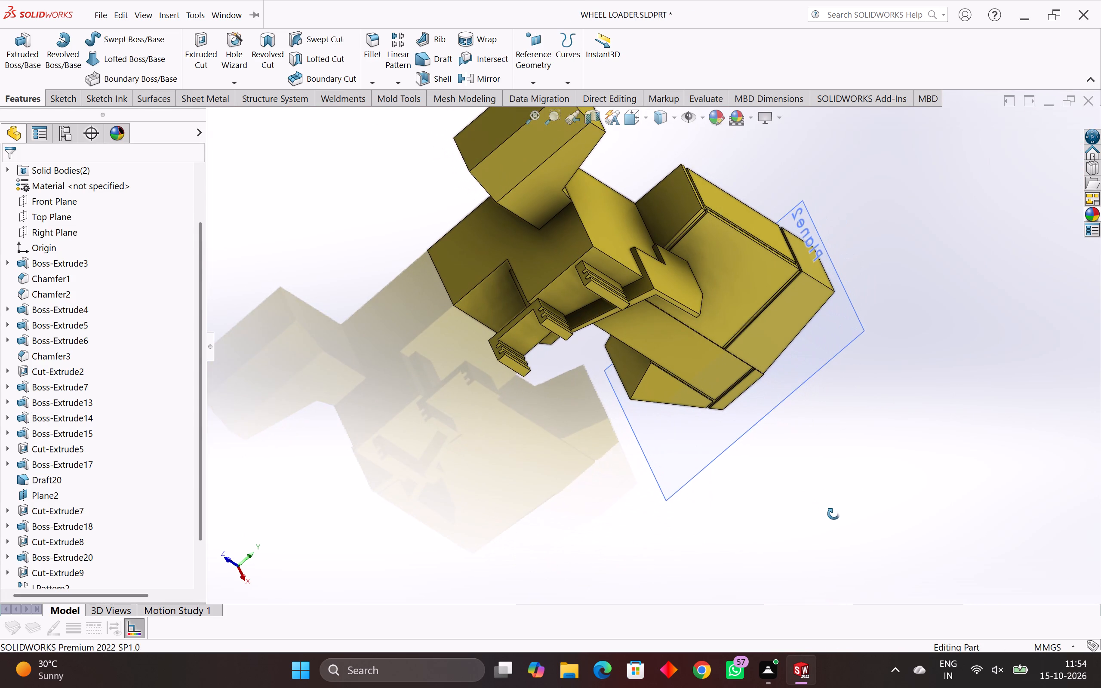
middle_click_drag(833, 514, 834, 519)
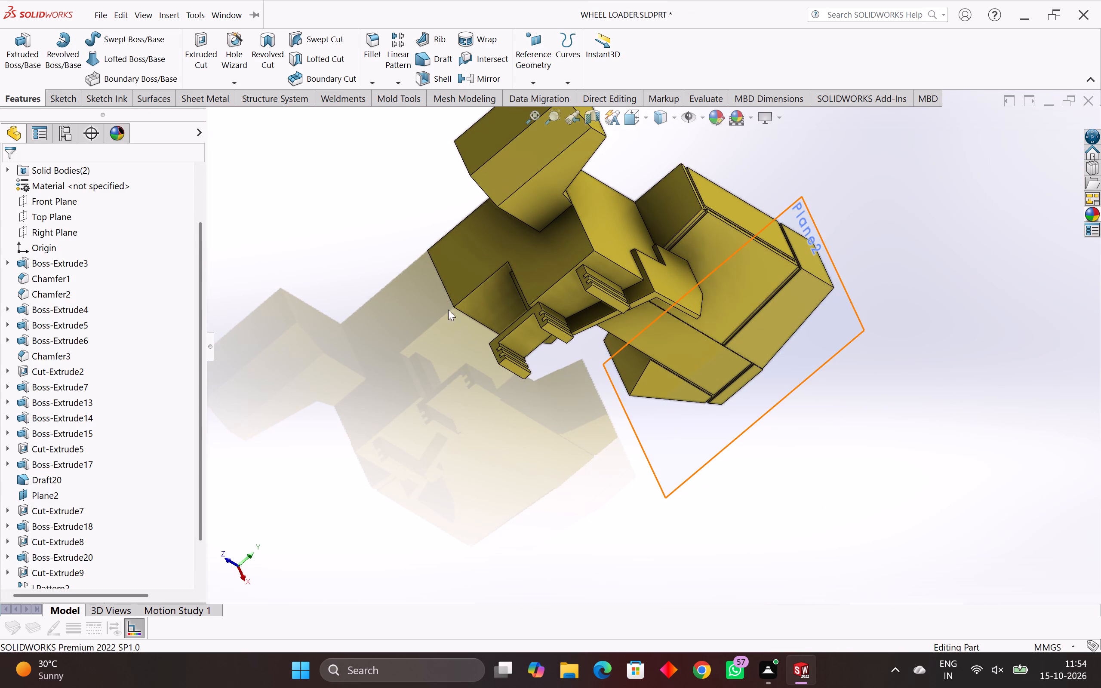
middle_click_drag(441, 295, 334, 314)
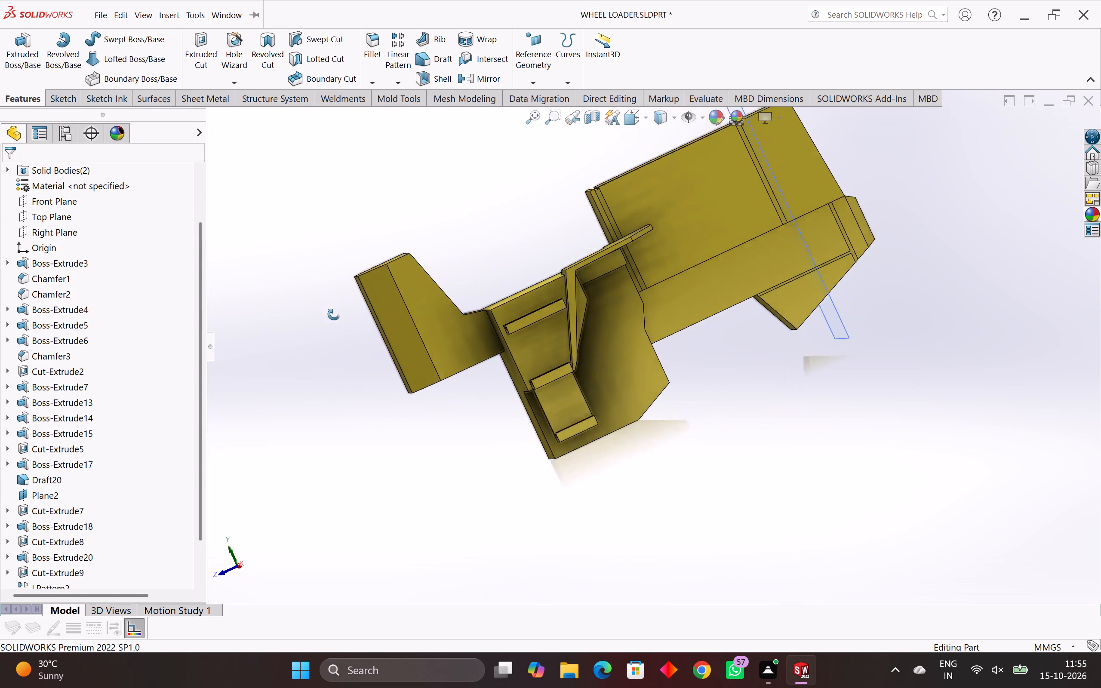
middle_click_drag(334, 314, 335, 325)
scroll(642, 241, "down", 3)
middle_click_drag(793, 232, 775, 253)
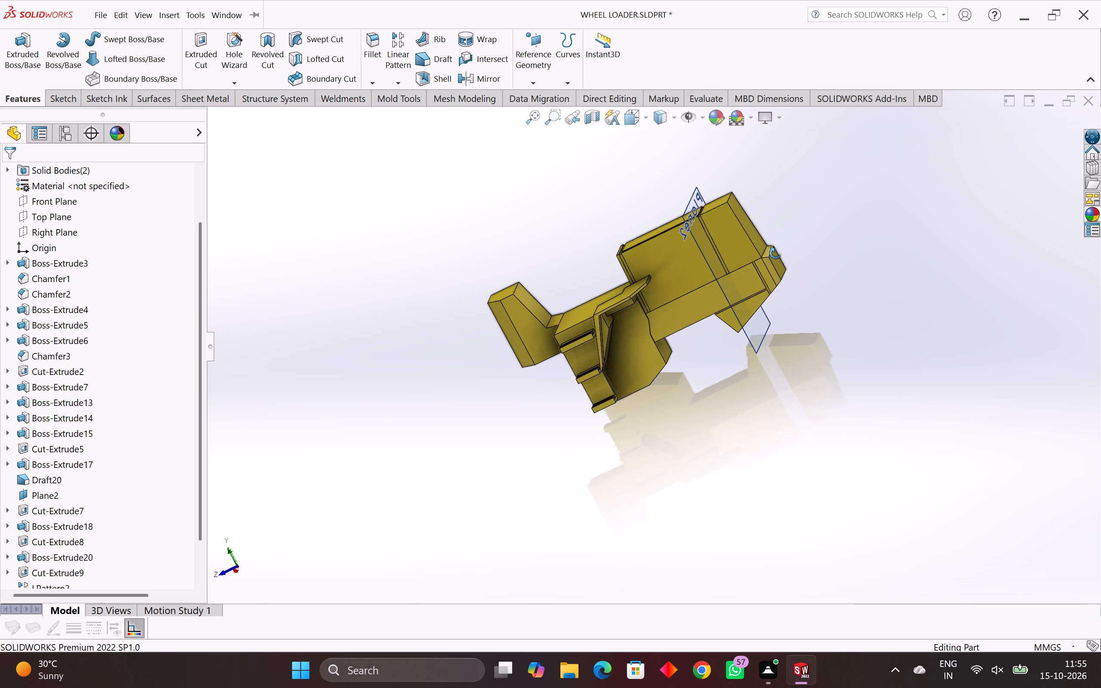
middle_click_drag(775, 253, 783, 260)
scroll(759, 284, "up", 7)
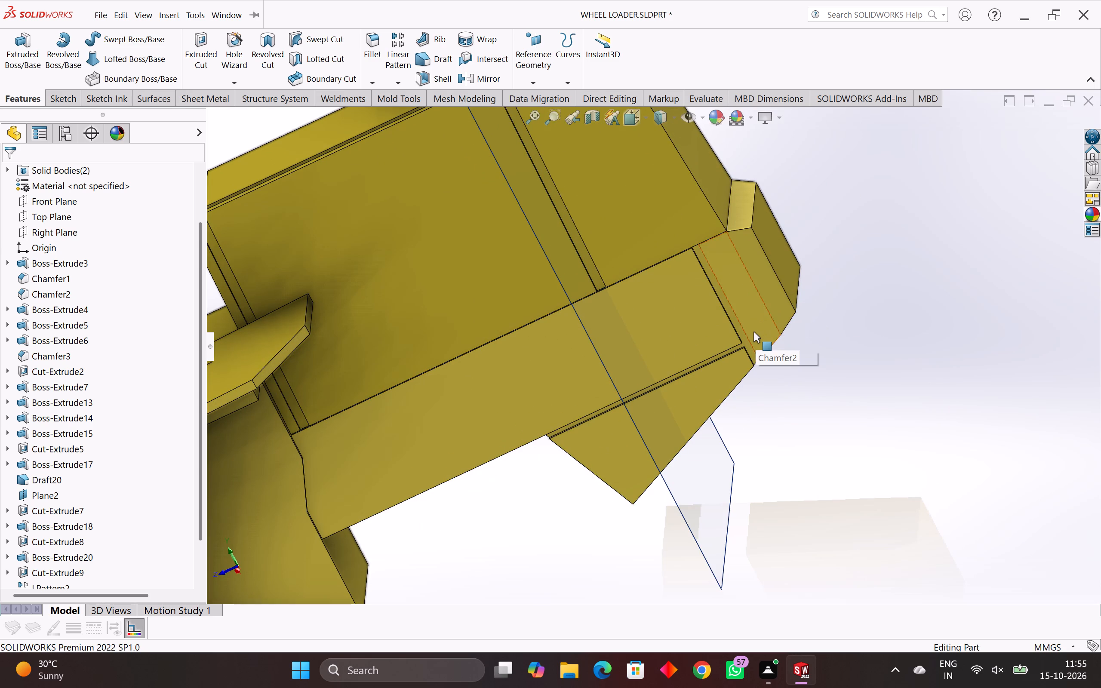
scroll(739, 366, "down", 4)
middle_click_drag(740, 365, 732, 370)
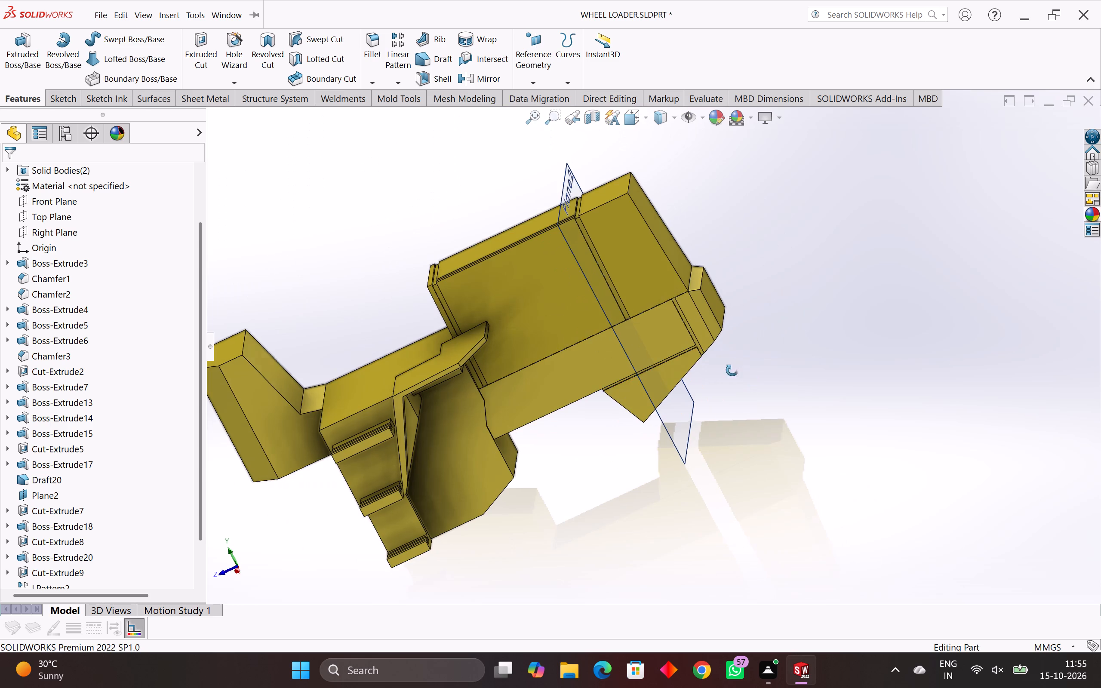
middle_click_drag(732, 370, 769, 365)
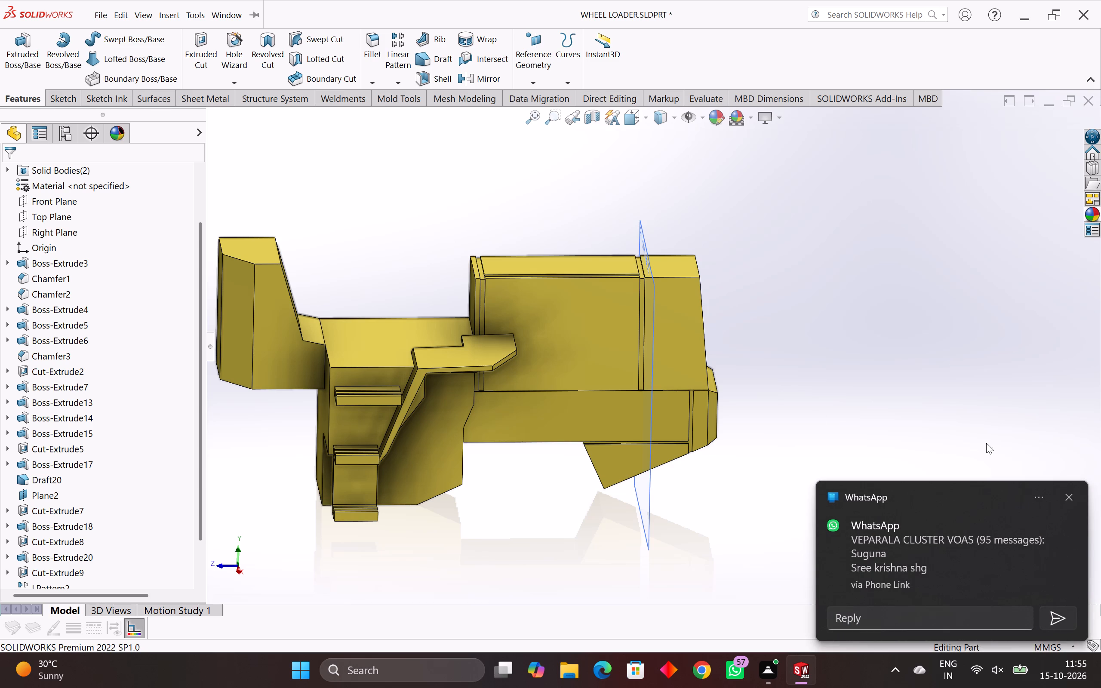
middle_click_drag(816, 454, 880, 481)
Start a new sketch on Plane2.
left_click(649, 349)
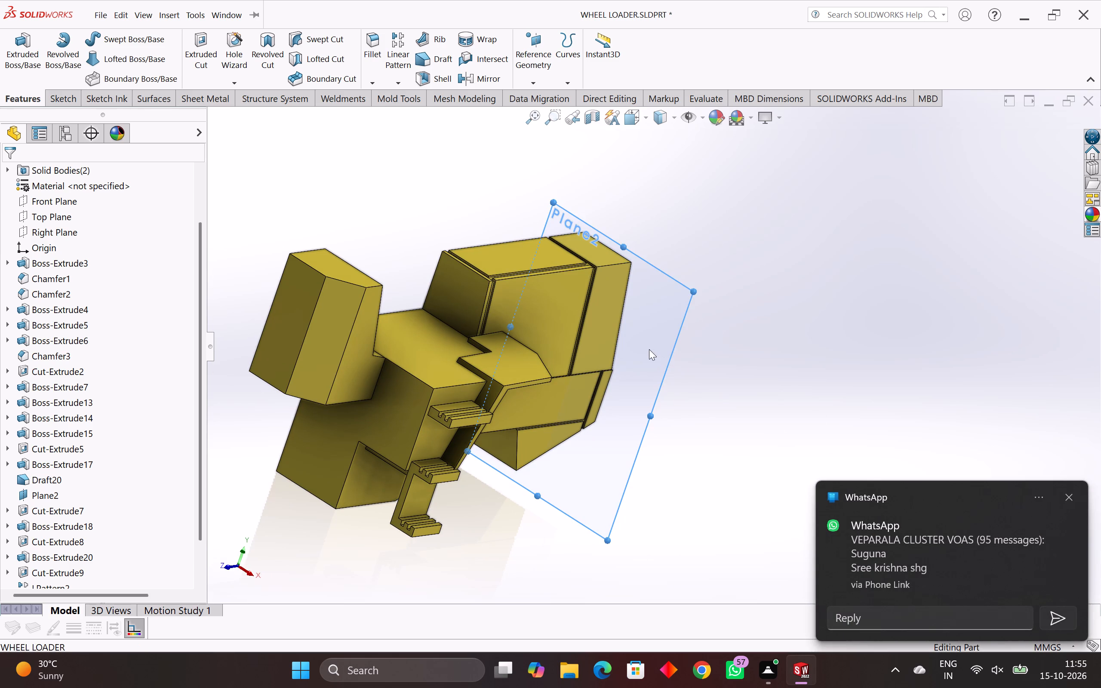
left_click(62, 98)
left_click(15, 59)
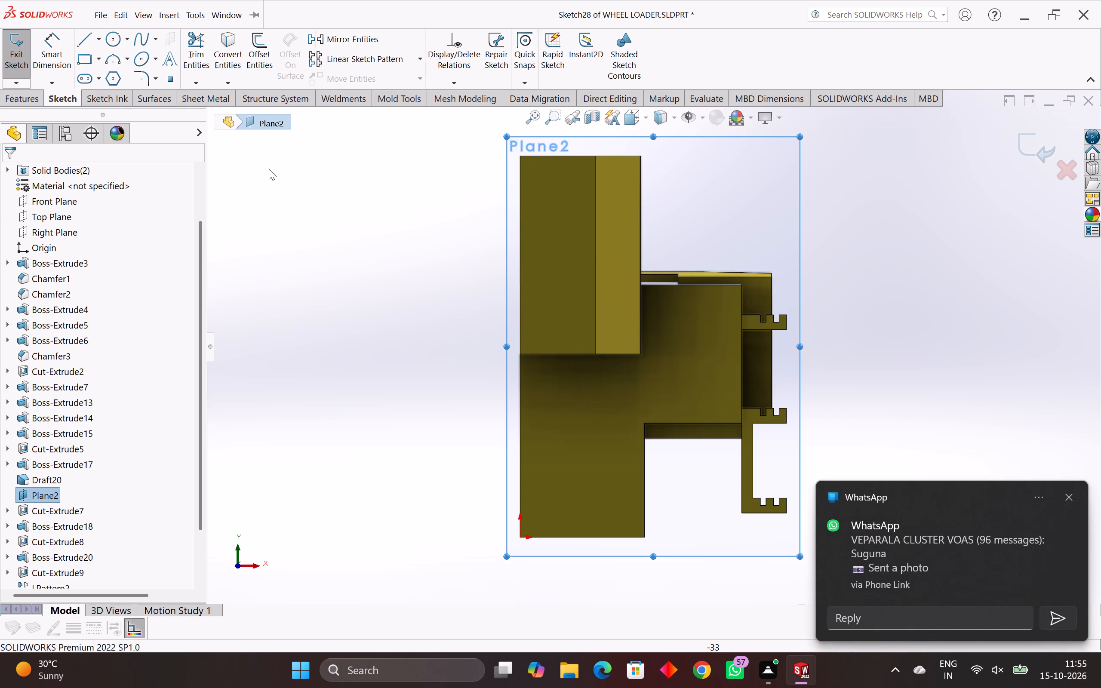
scroll(333, 224, "down", 1)
scroll(412, 292, "down", 1)
middle_click_drag(708, 410, 569, 403)
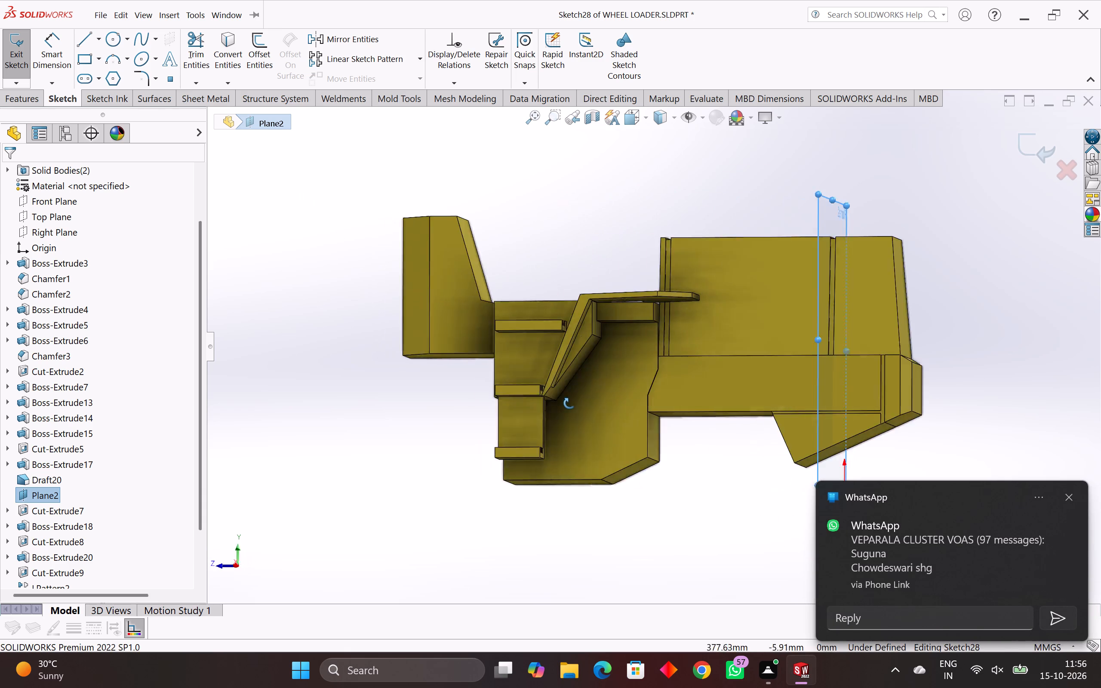
middle_click_drag(569, 403, 471, 418)
middle_click_drag(687, 406, 674, 402)
middle_click_drag(679, 405, 690, 418)
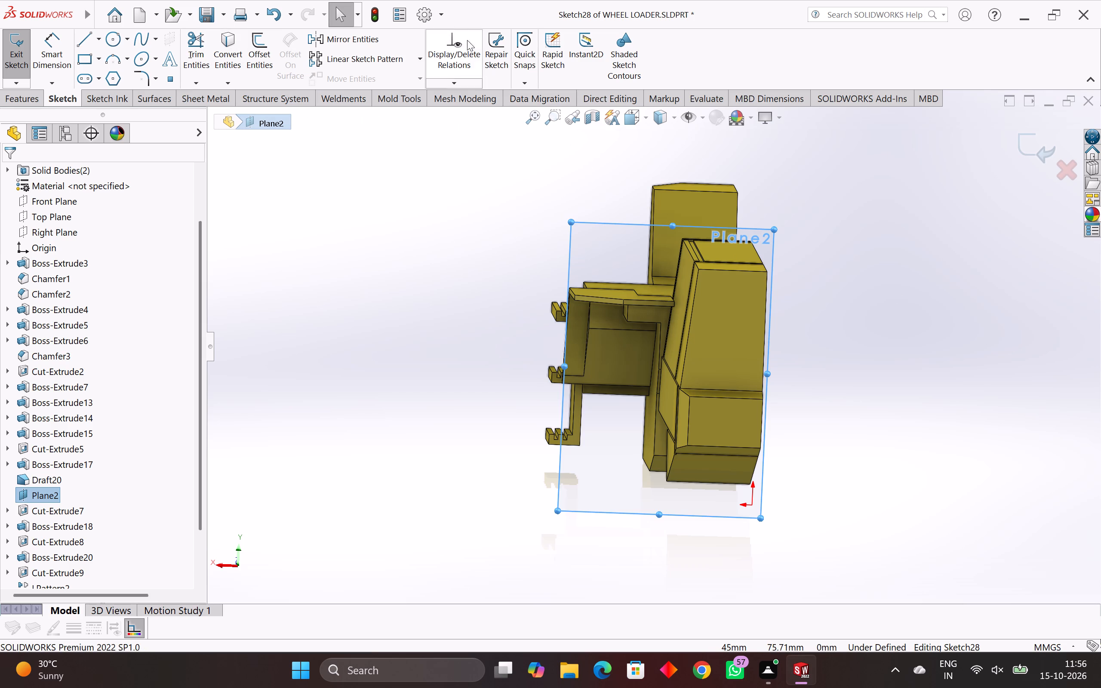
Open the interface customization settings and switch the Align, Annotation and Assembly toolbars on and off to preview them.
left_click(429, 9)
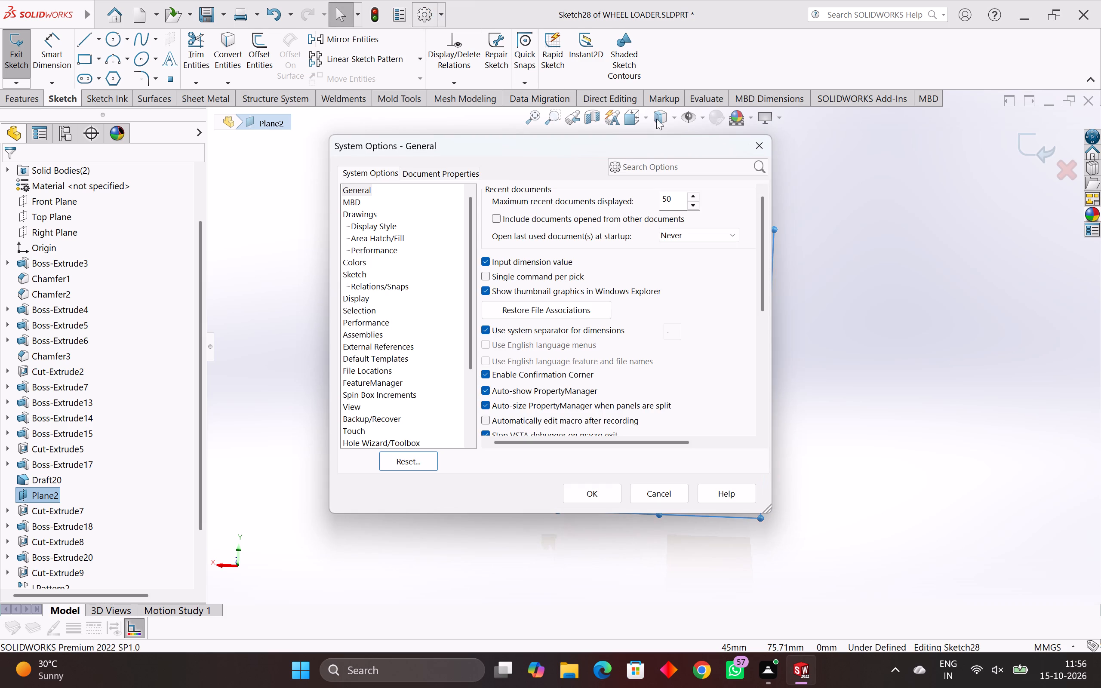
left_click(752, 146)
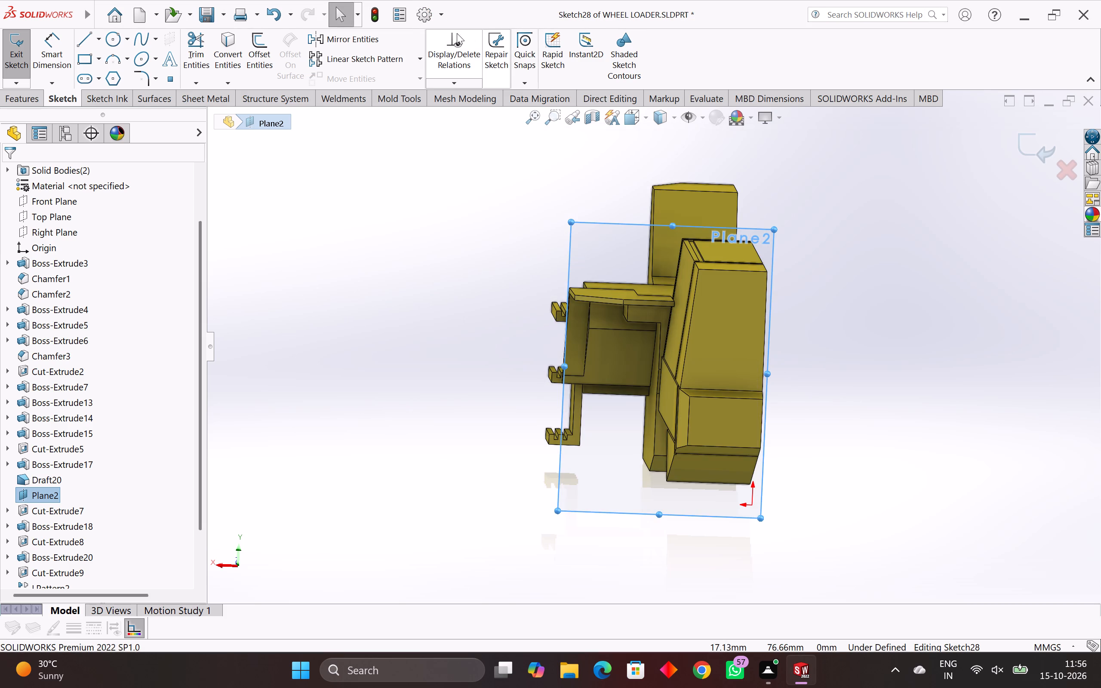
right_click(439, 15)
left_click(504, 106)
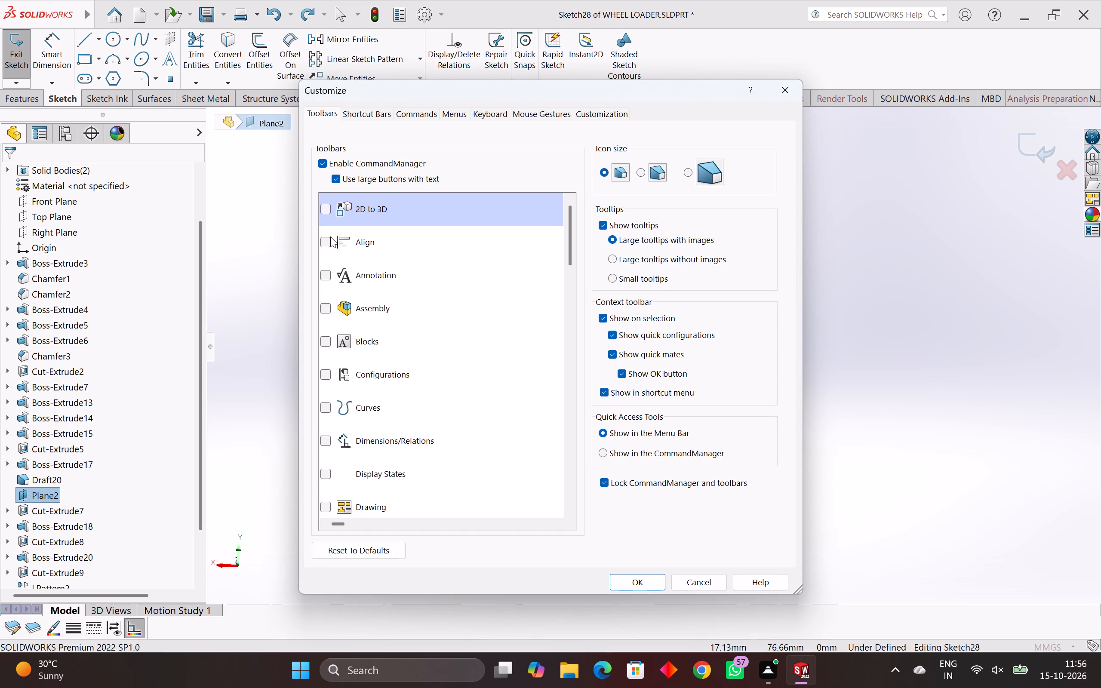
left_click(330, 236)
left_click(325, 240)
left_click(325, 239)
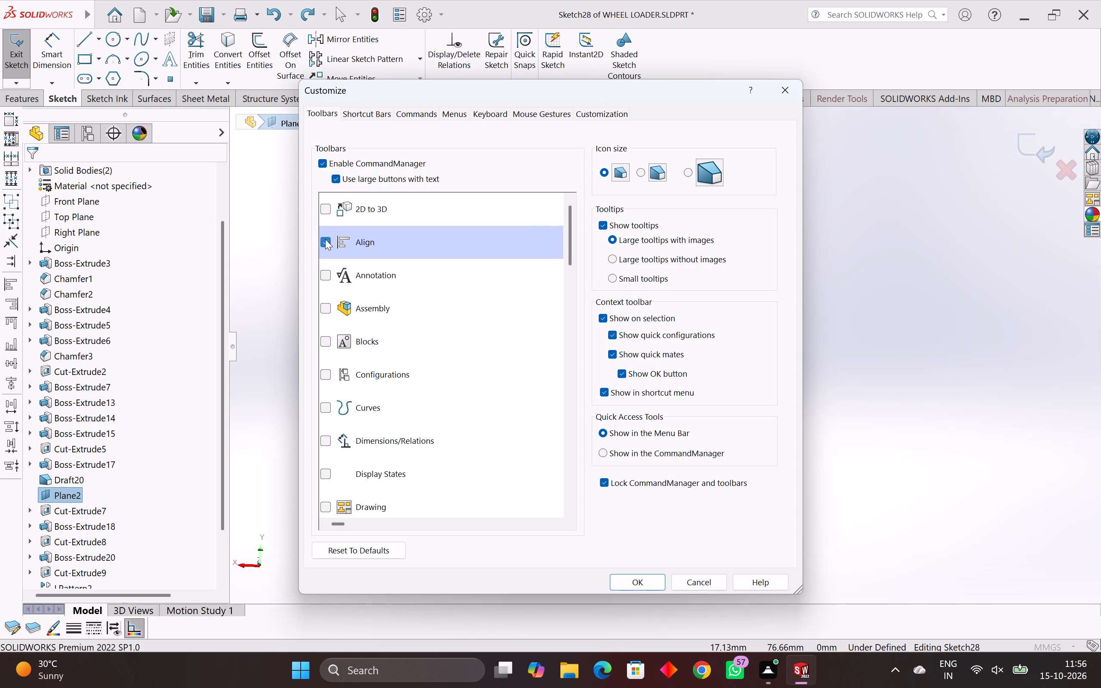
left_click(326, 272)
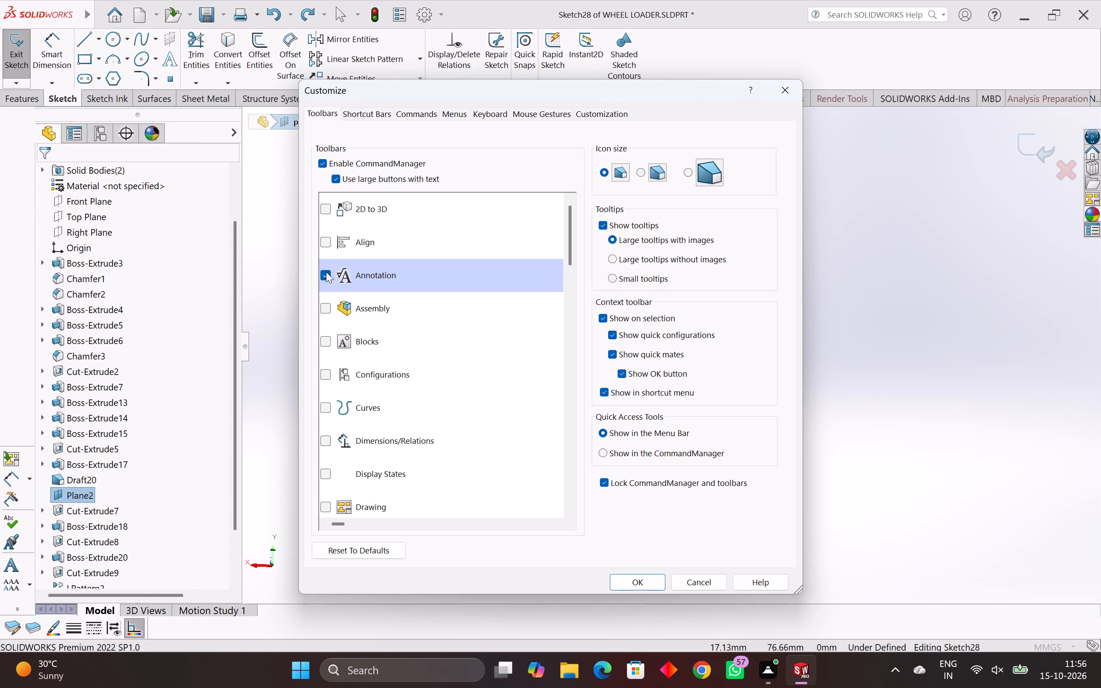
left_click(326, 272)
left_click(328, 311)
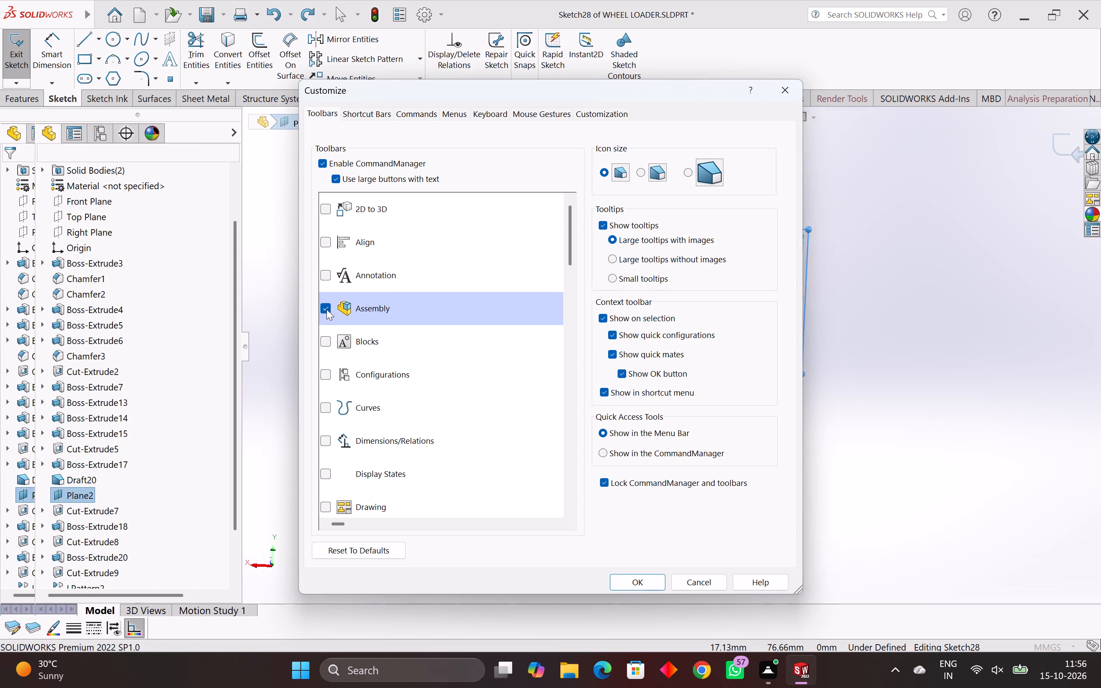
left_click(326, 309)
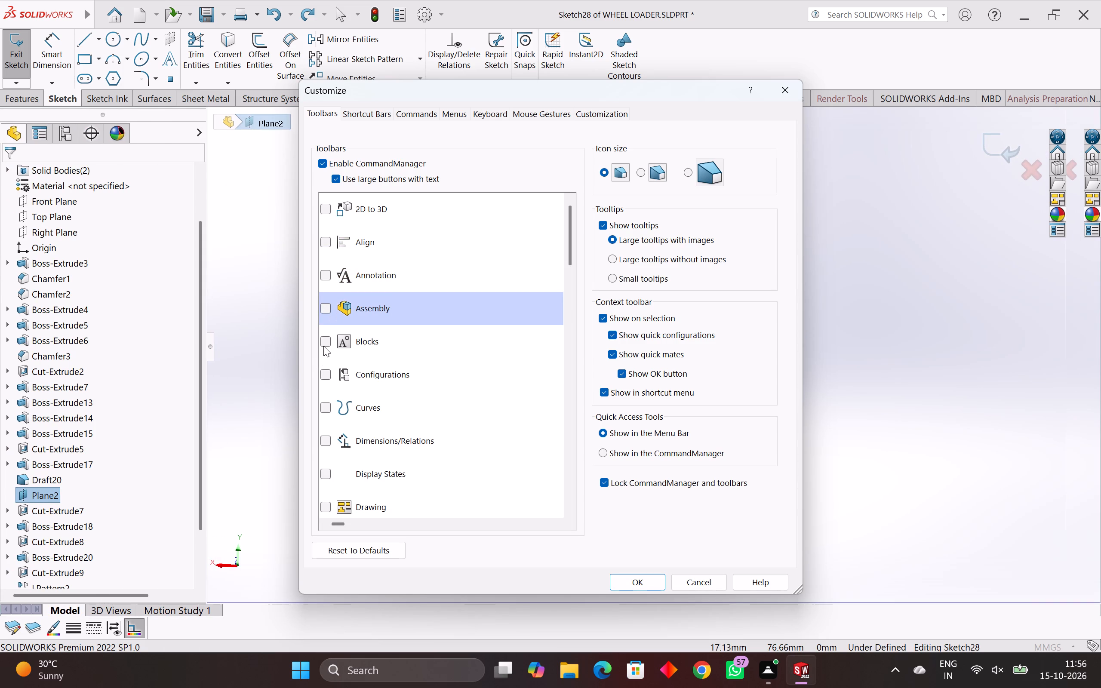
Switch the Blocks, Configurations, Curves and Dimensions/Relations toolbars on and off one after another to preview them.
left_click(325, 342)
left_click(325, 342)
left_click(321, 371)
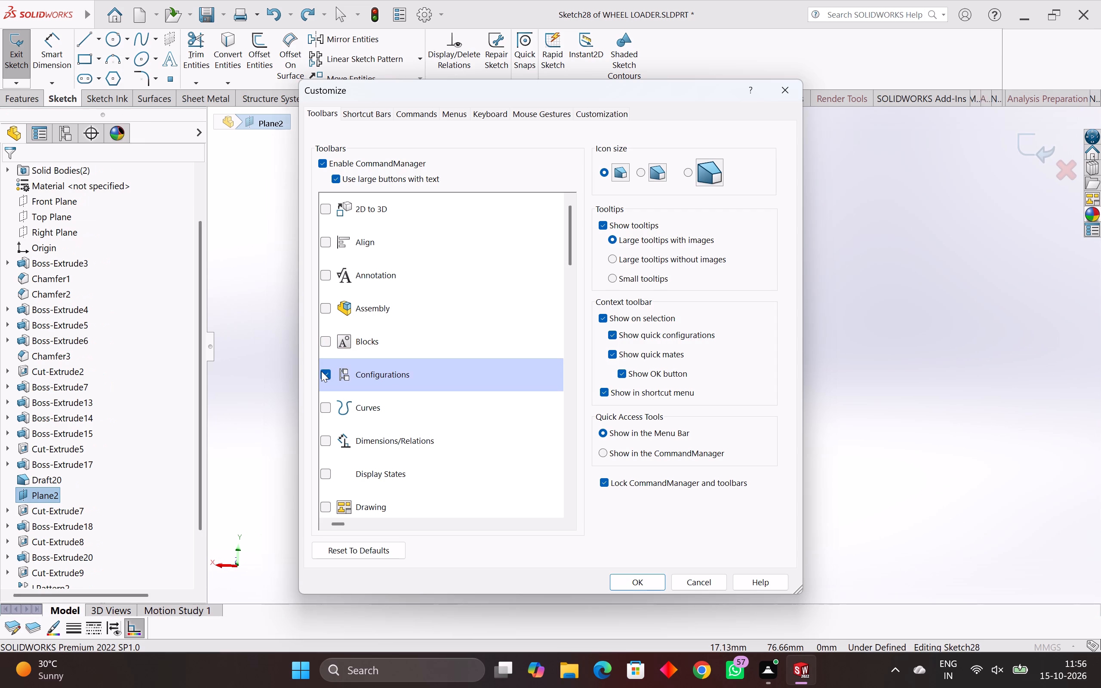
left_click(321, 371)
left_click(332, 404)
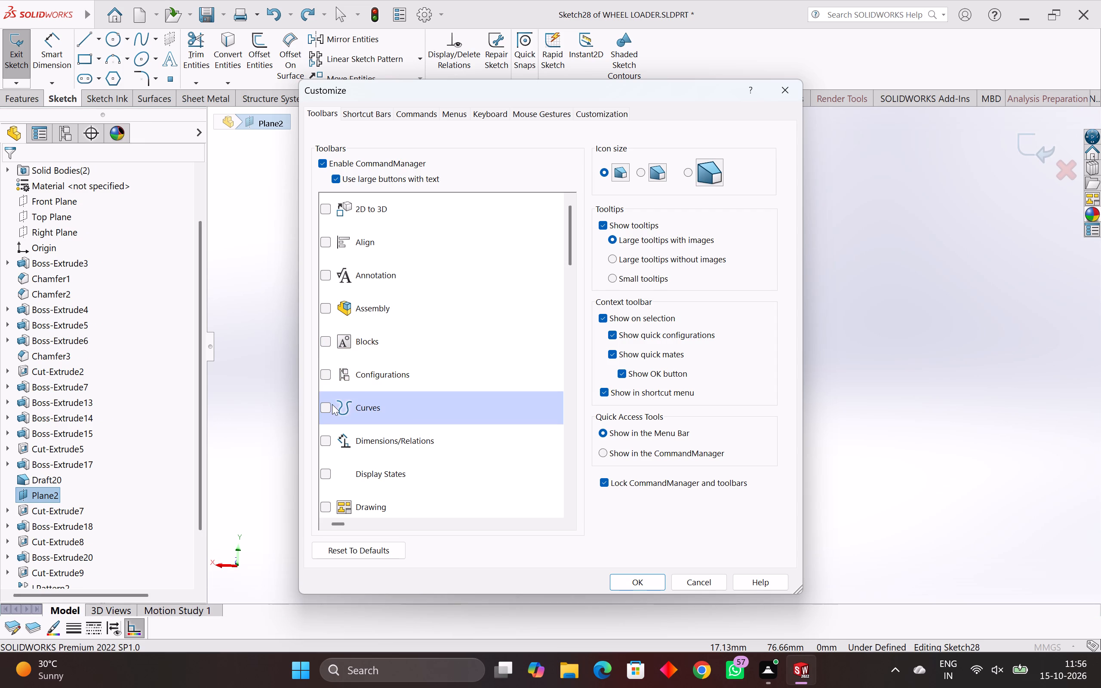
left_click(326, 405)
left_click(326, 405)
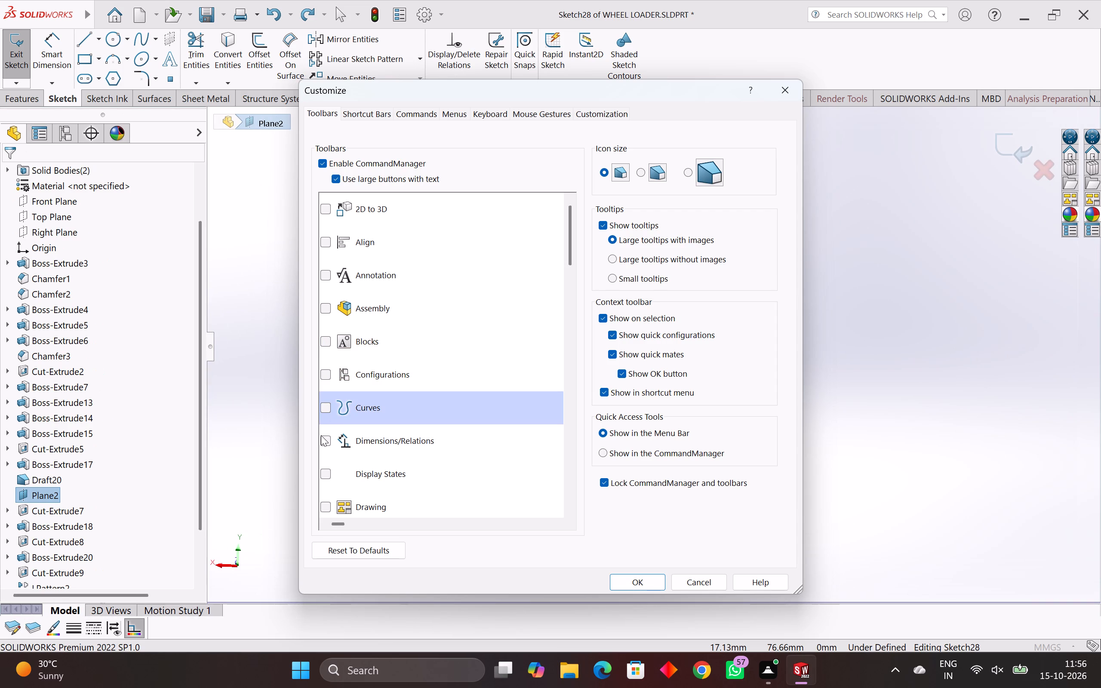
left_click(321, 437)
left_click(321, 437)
Switch the Display States, Drawing and Explode Sketch toolbars on and off one after another to preview them.
scroll(341, 459, "down", 2)
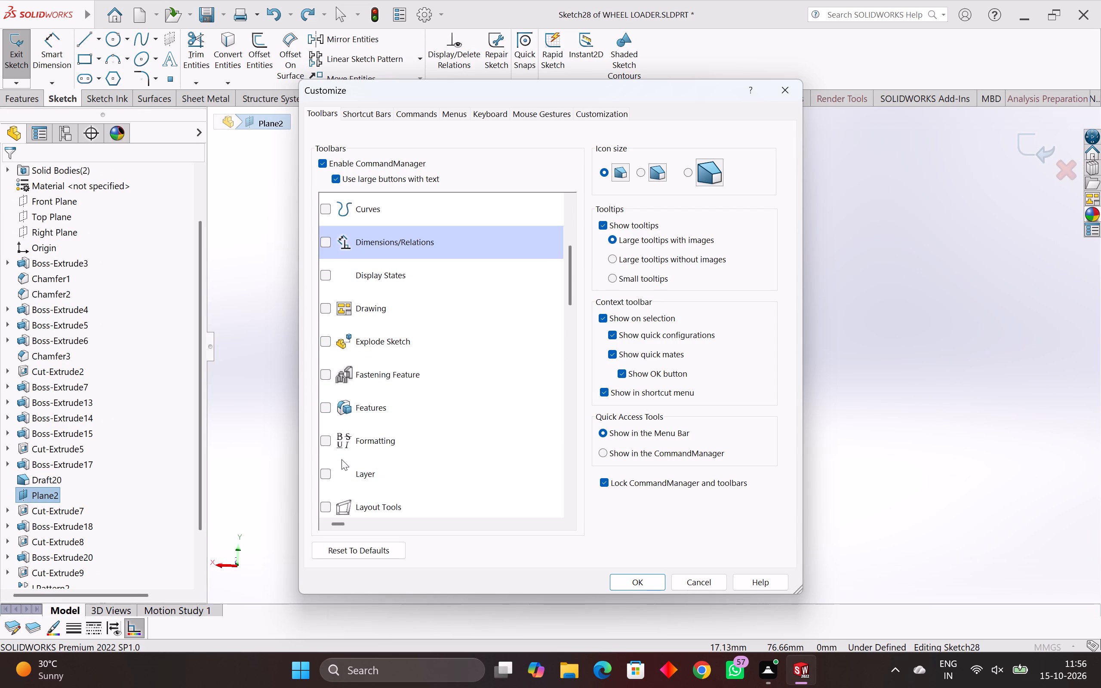
left_click(328, 276)
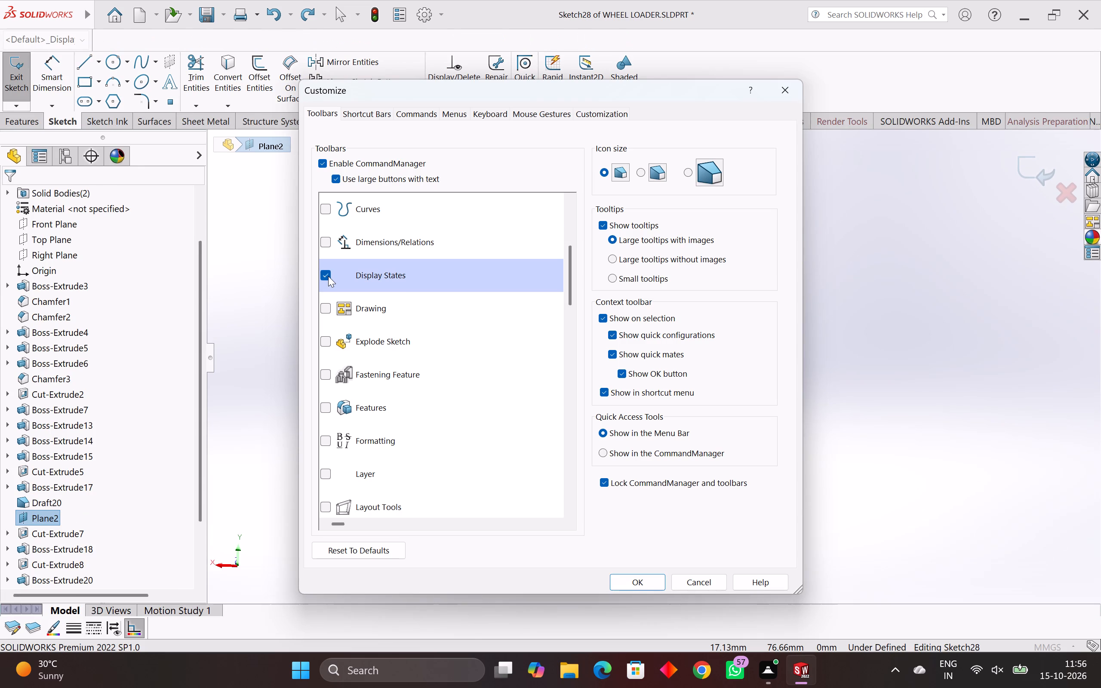
left_click(328, 276)
left_click(328, 276)
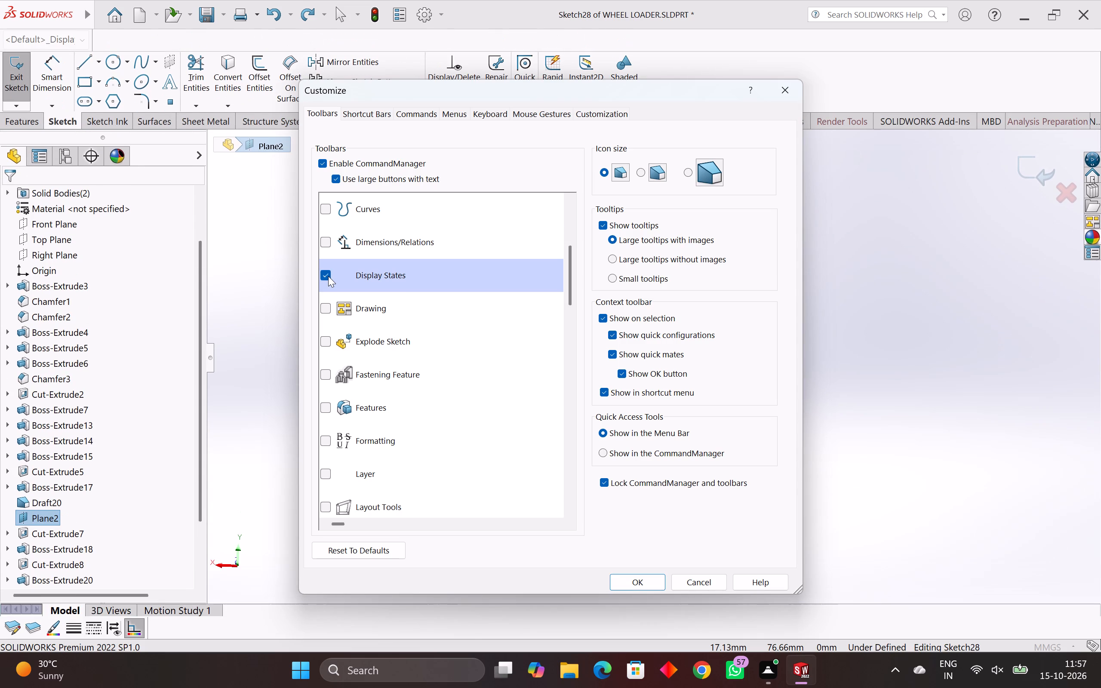
left_click(328, 276)
left_click(325, 310)
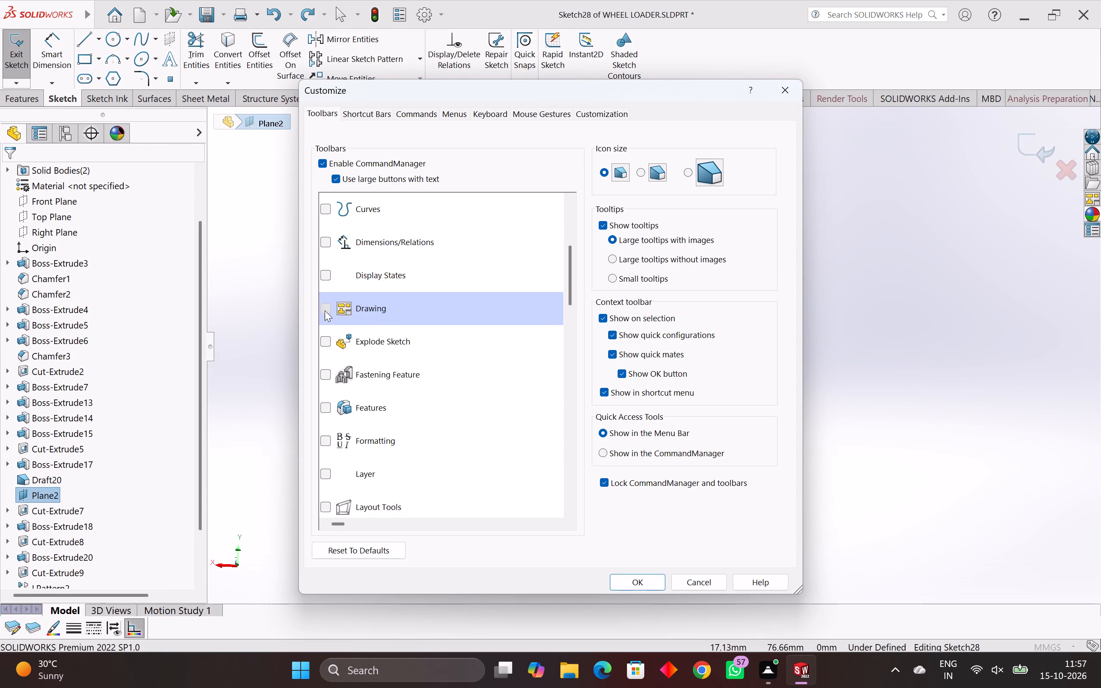
left_click(325, 310)
left_click(324, 310)
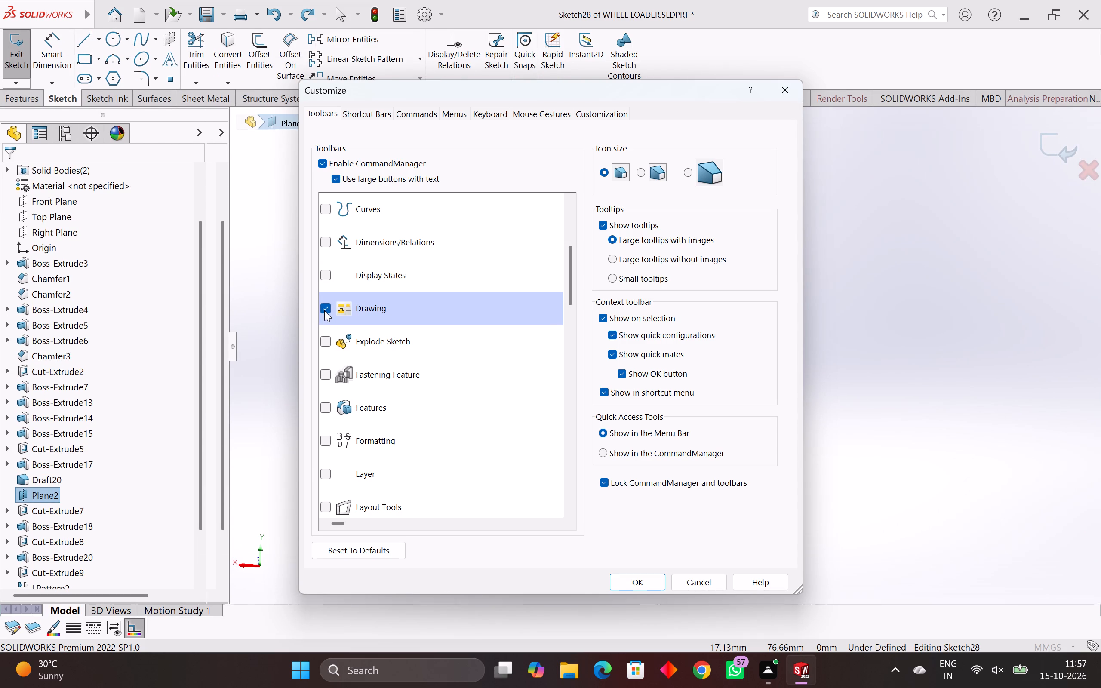
left_click(324, 310)
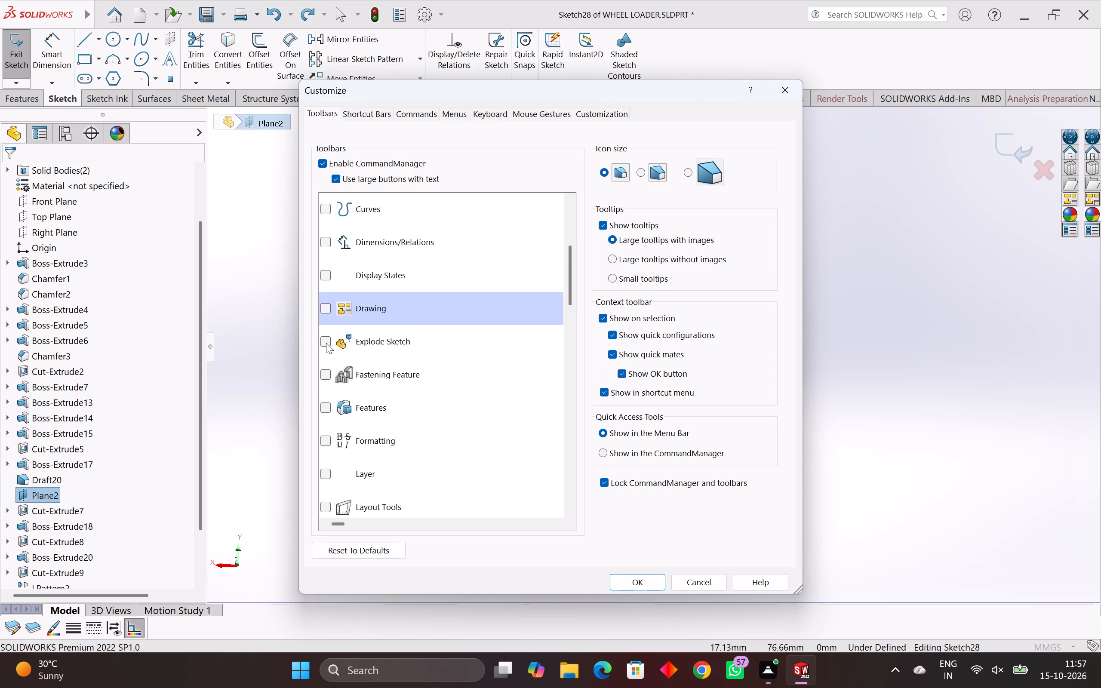
left_click(326, 343)
left_click(326, 343)
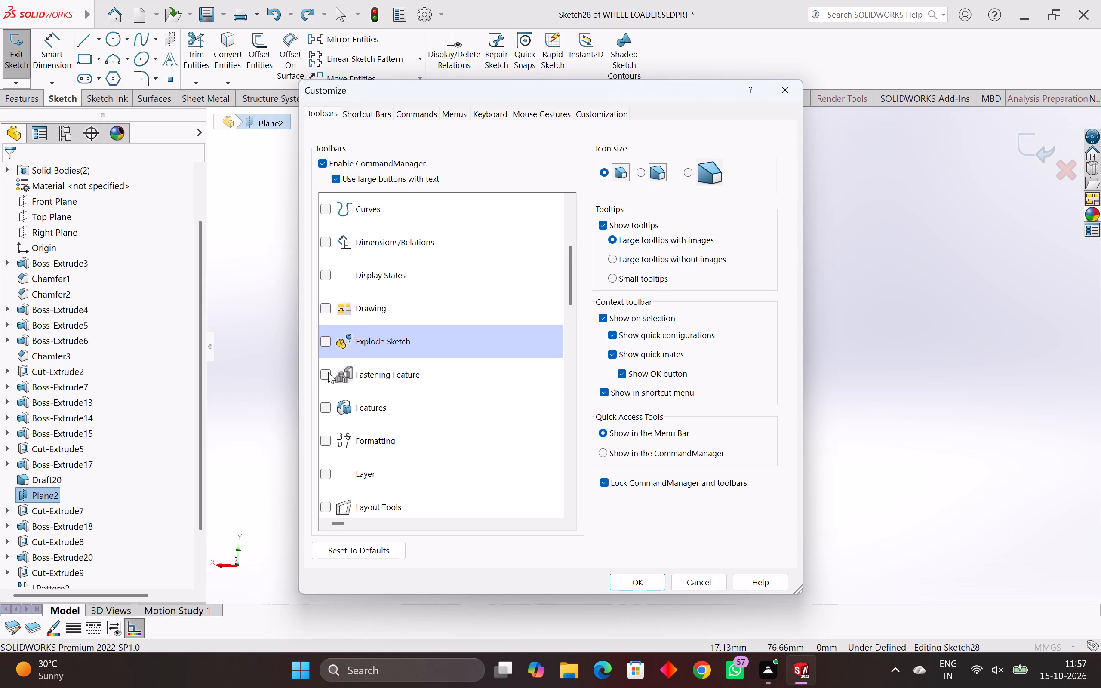
Switch the Fastening Feature, Features, Formatting, Layer and Layout Tools toolbars on and off one after another to preview them.
left_click(328, 372)
left_click(327, 369)
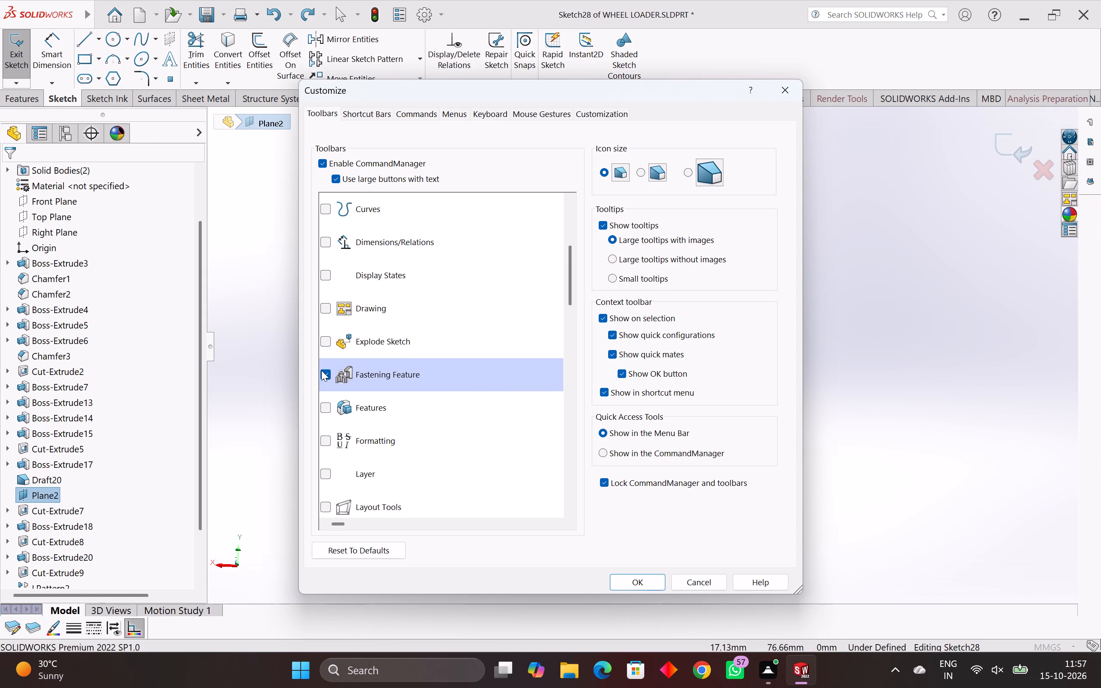
left_click(321, 371)
left_click(323, 403)
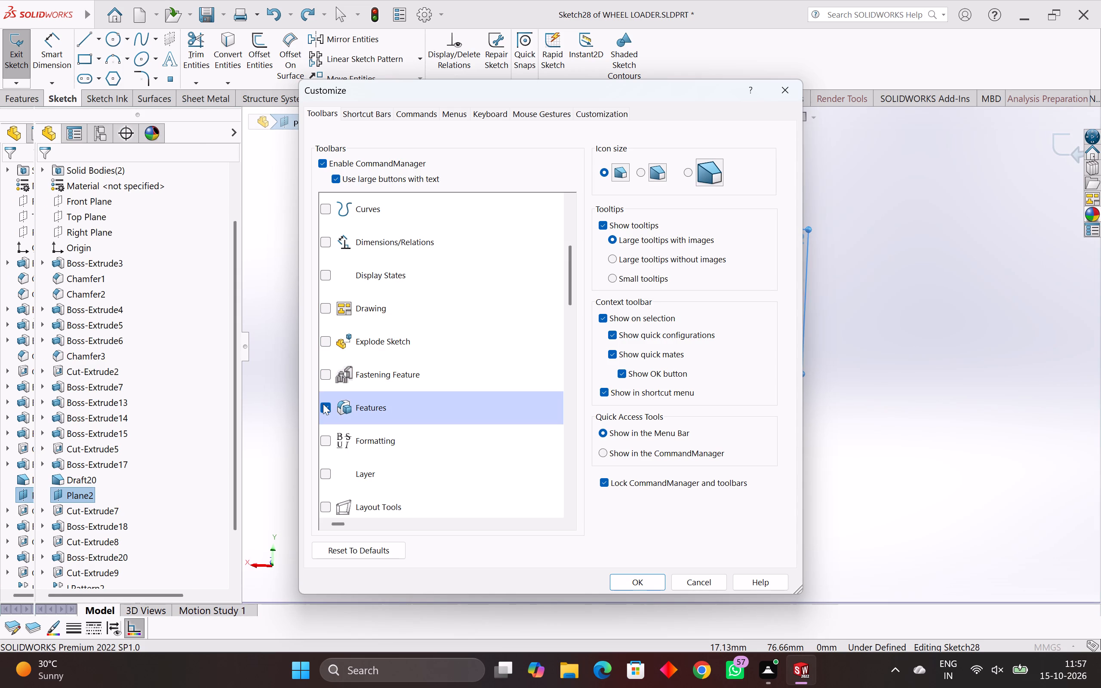
left_click(323, 404)
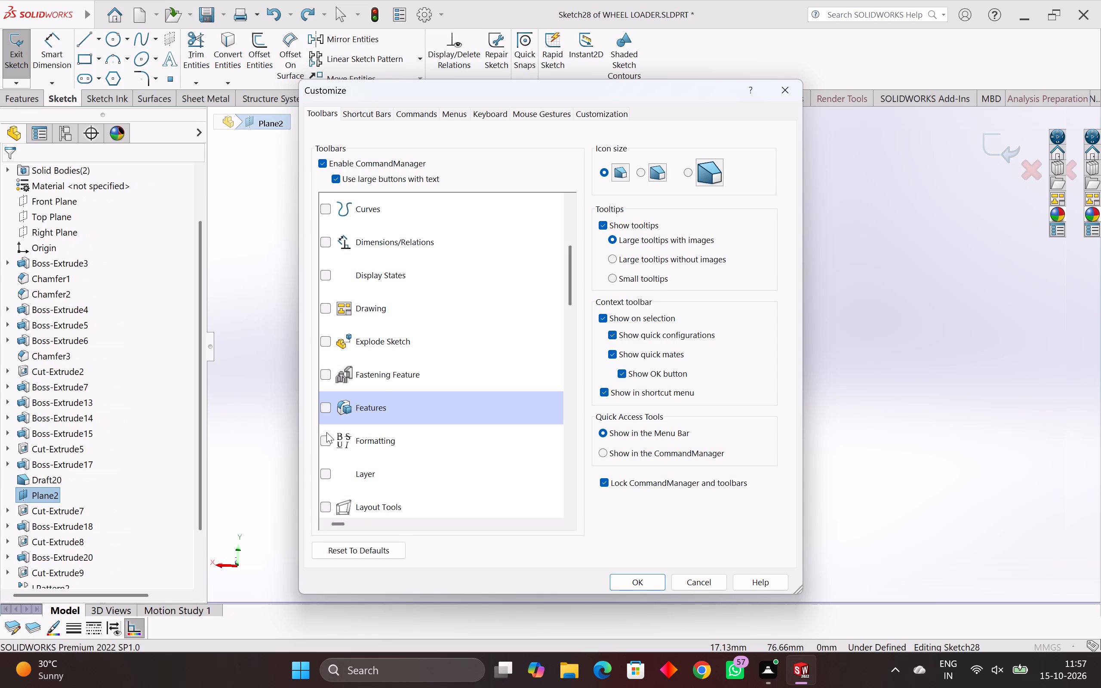
left_click(326, 436)
left_click(325, 437)
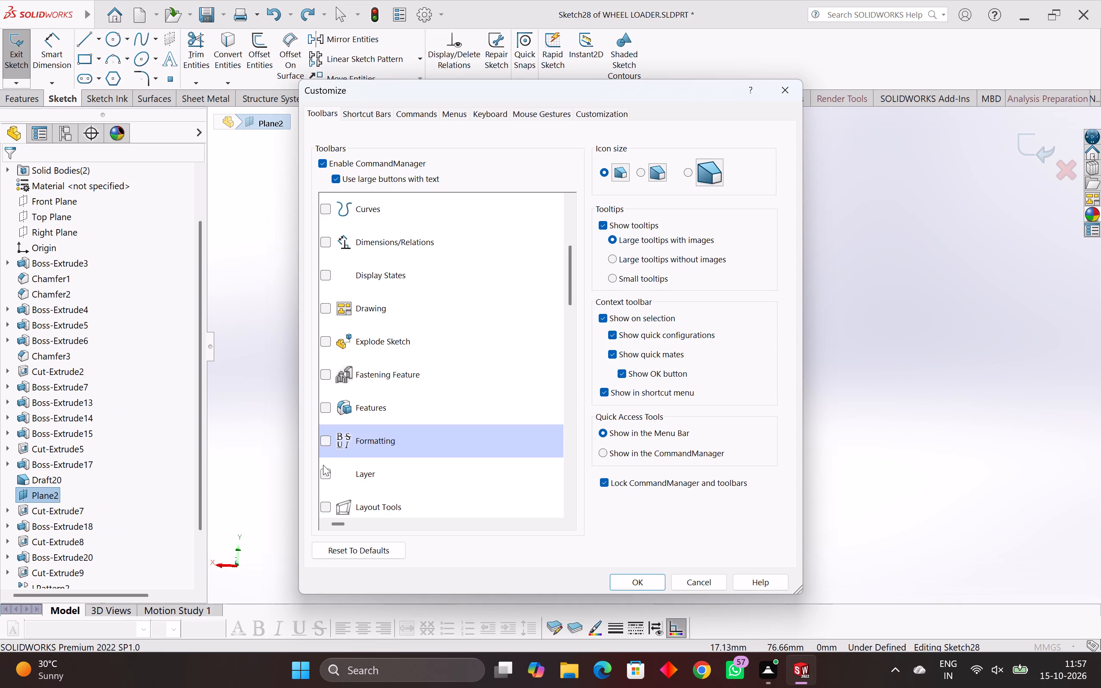
left_click(321, 472)
left_click(321, 472)
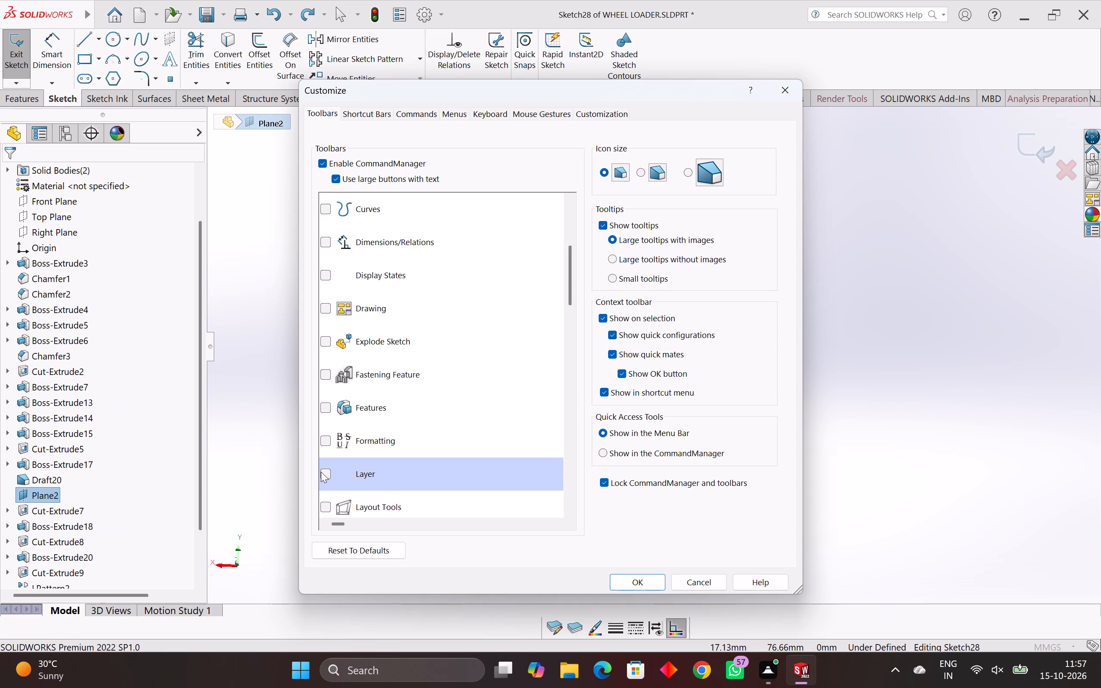
left_click(327, 505)
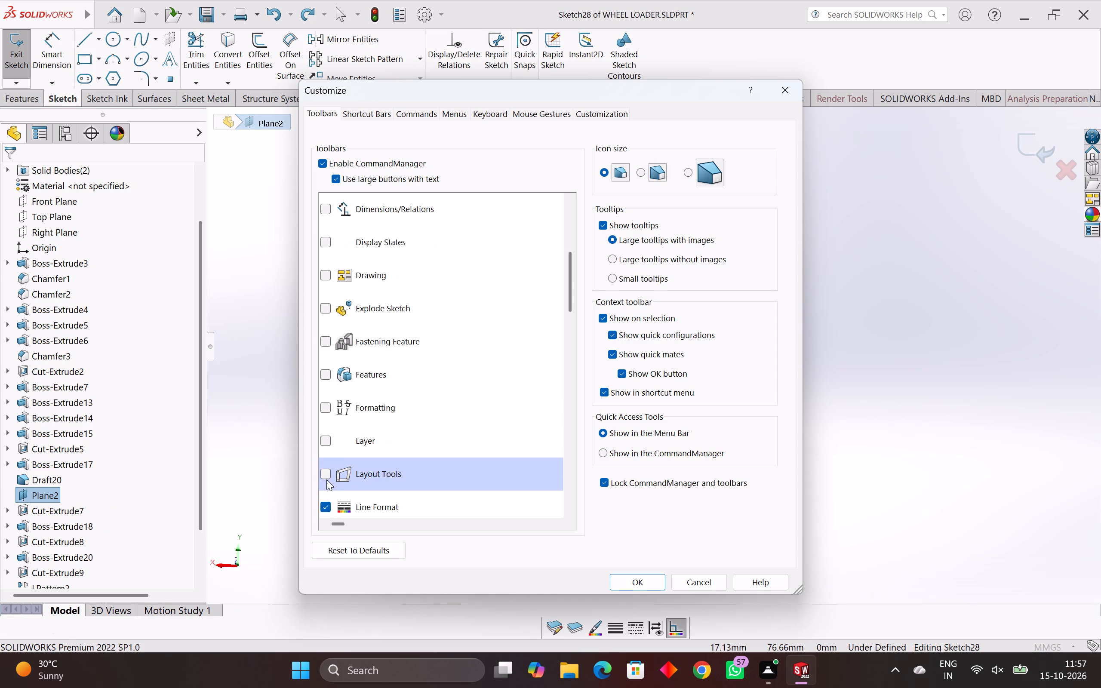
left_click(325, 477)
left_click(326, 476)
Switch the Markup, MBD and MBD Dimension toolbars on and off one after another to preview them.
scroll(378, 467, "down", 1)
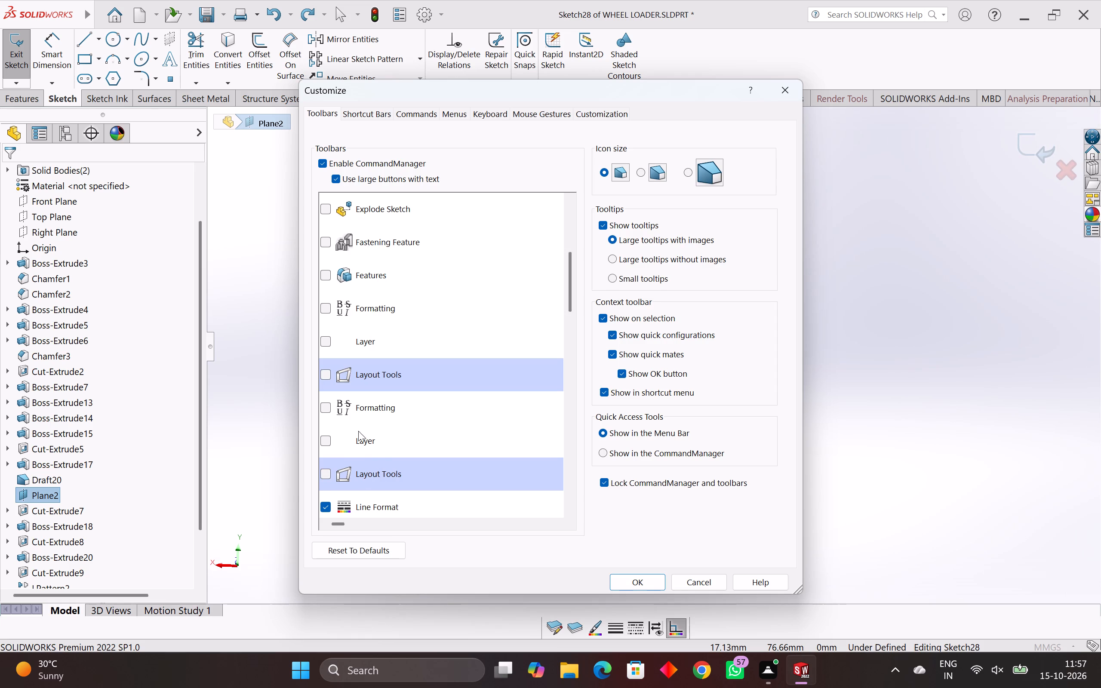
left_click(327, 476)
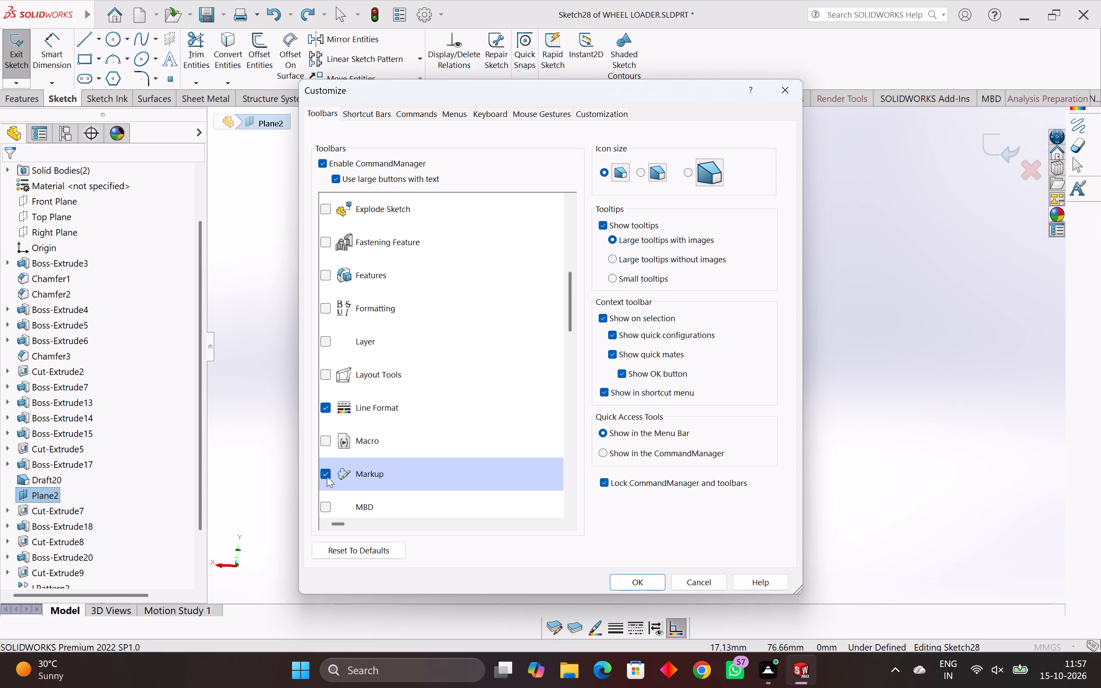
left_click(327, 476)
scroll(329, 505, "down", 2)
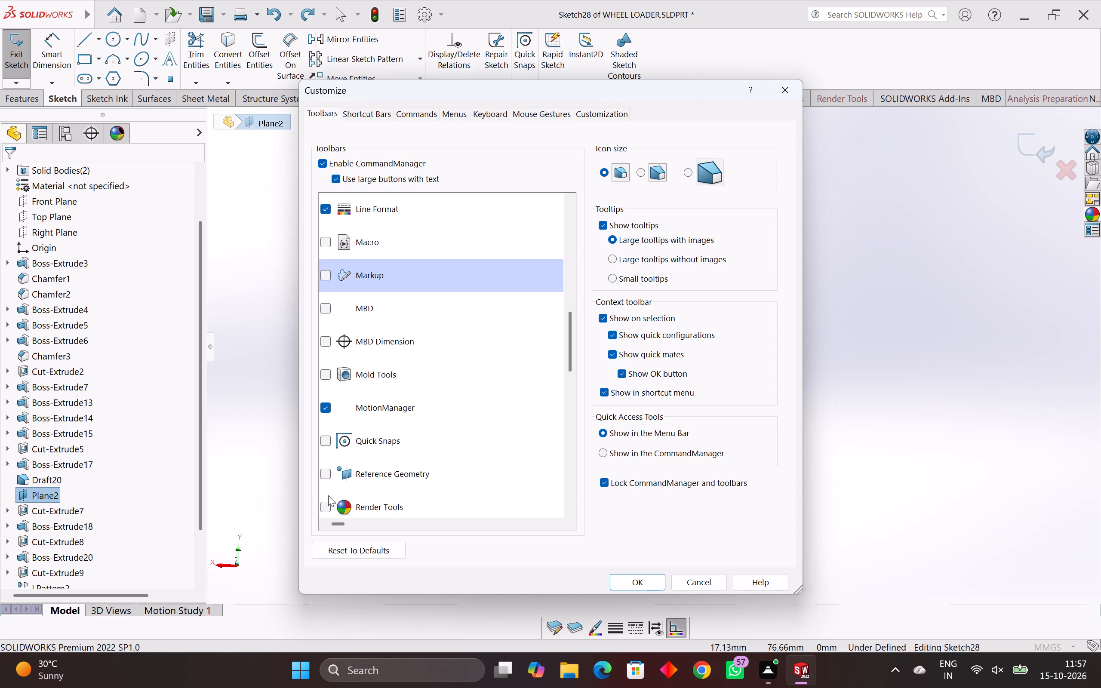
left_click(323, 307)
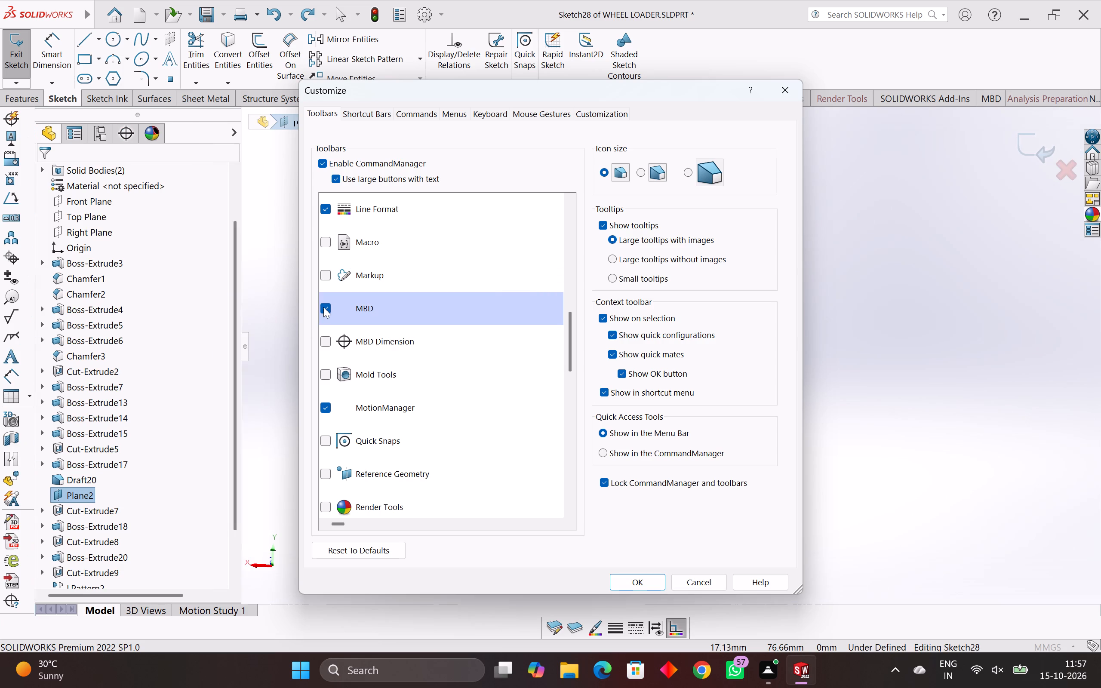
left_click(323, 307)
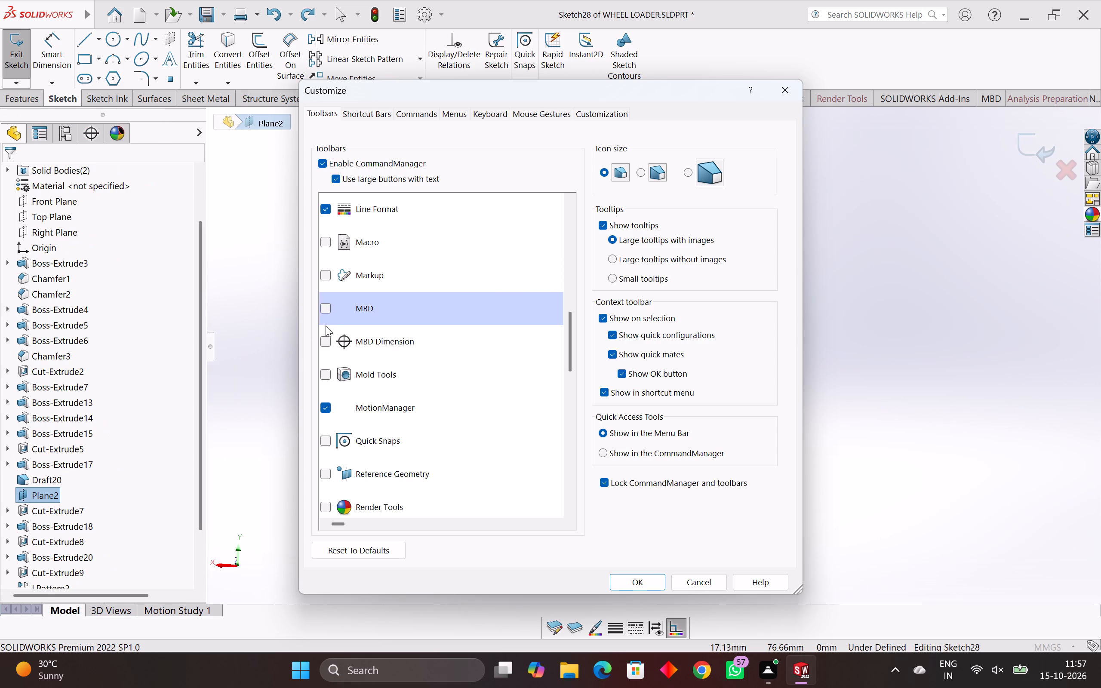
left_click(325, 339)
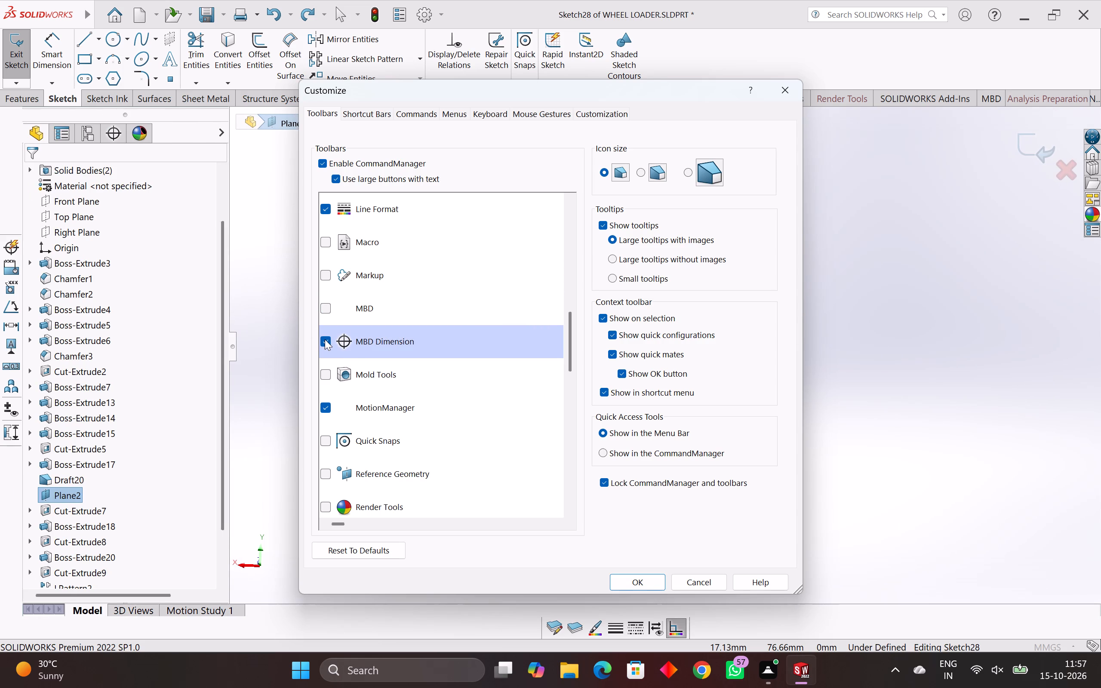
left_click(325, 339)
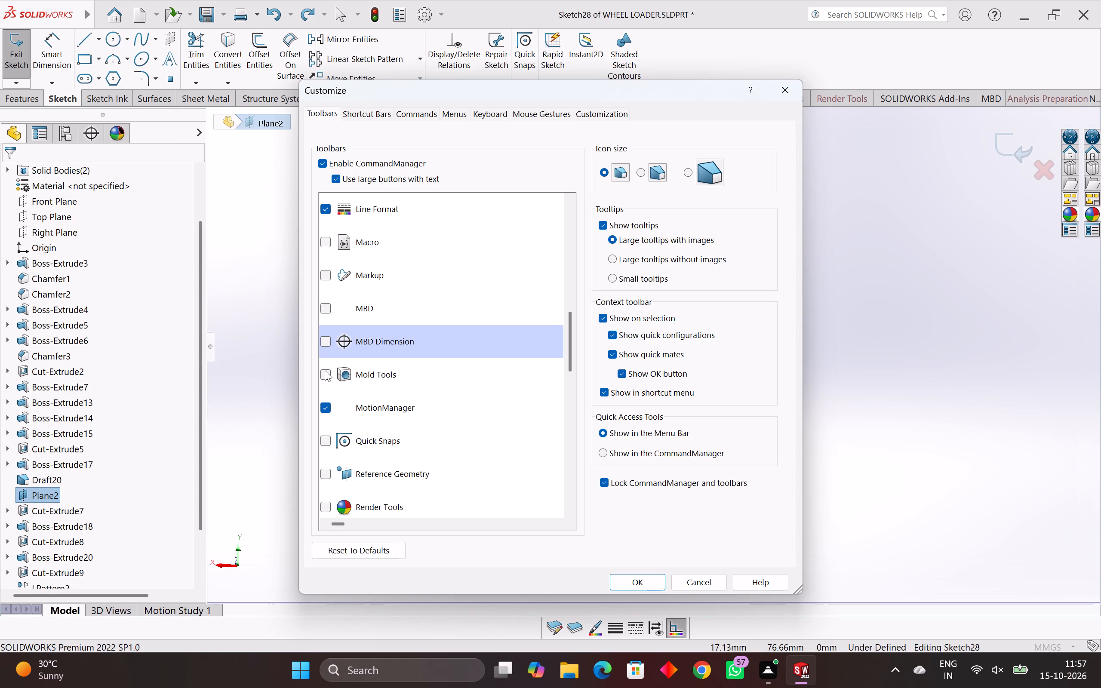
Preview the Mold Tools, Quick Snaps and Reference Geometry toolbars by switching each one on and off.
left_click(325, 372)
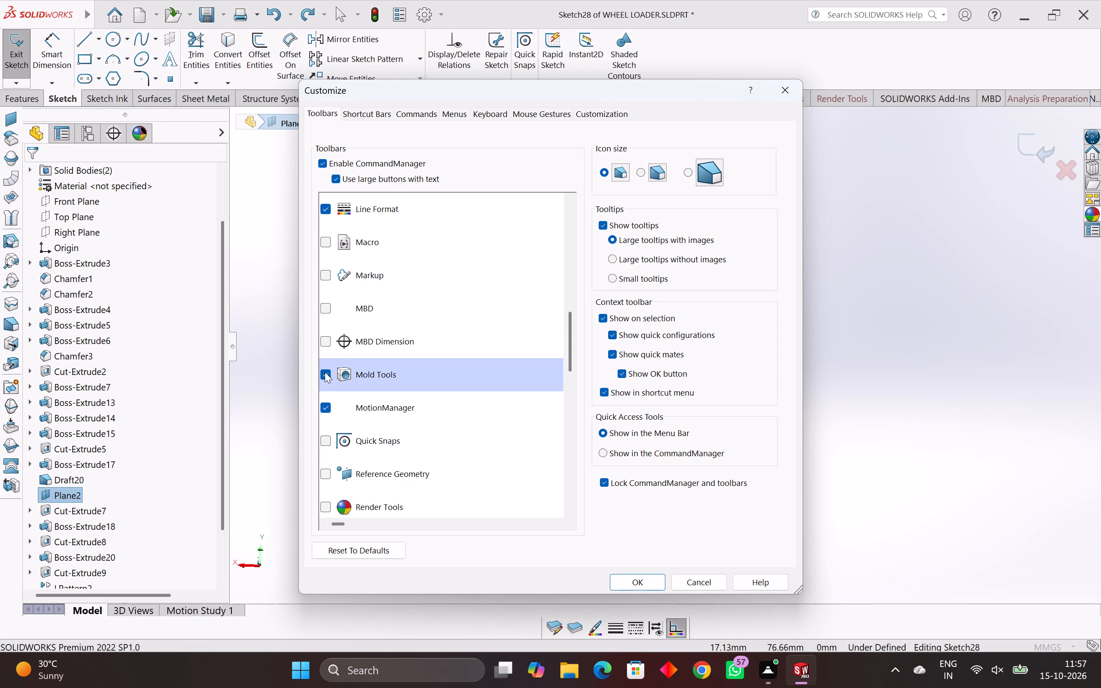
left_click(325, 372)
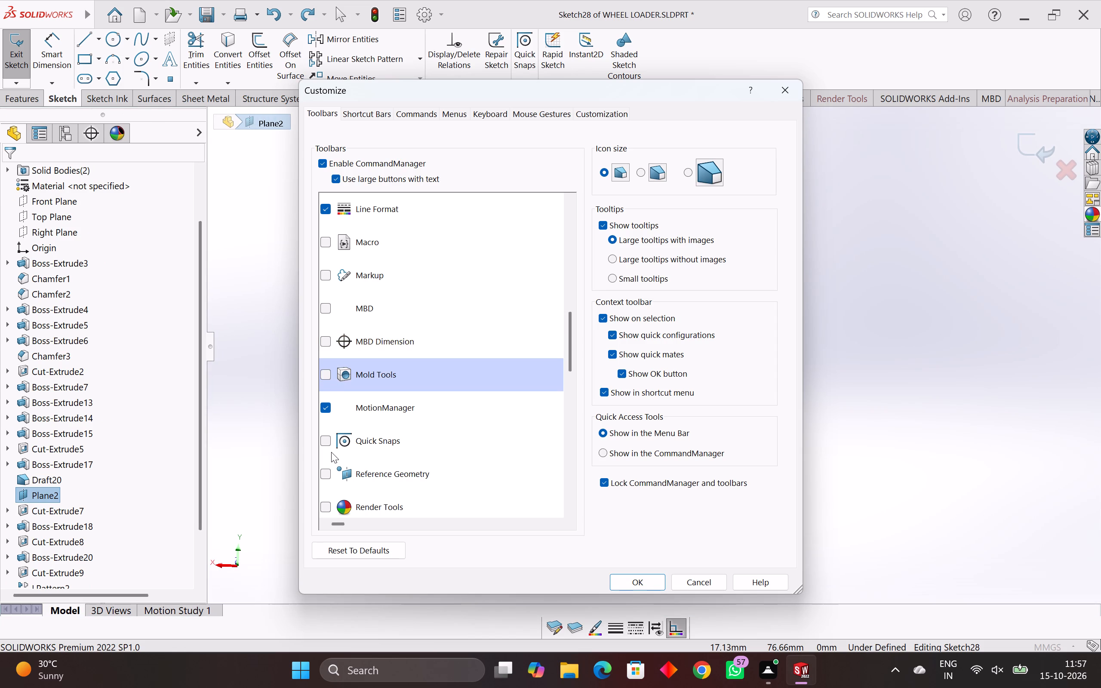
left_click(325, 442)
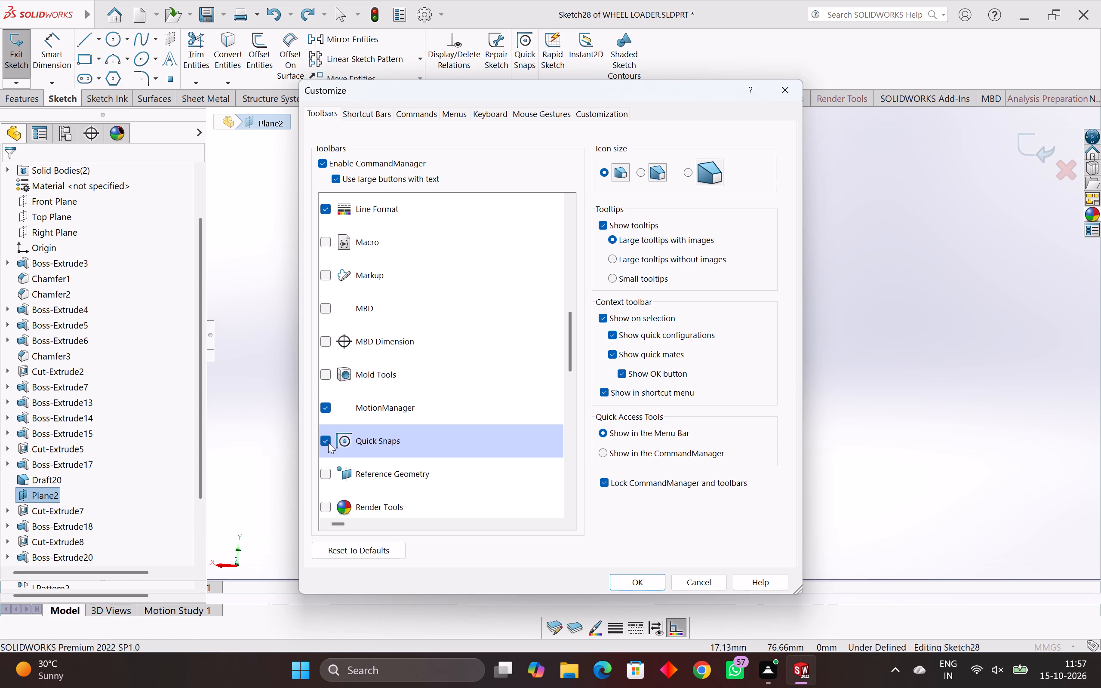
left_click(328, 442)
left_click(322, 474)
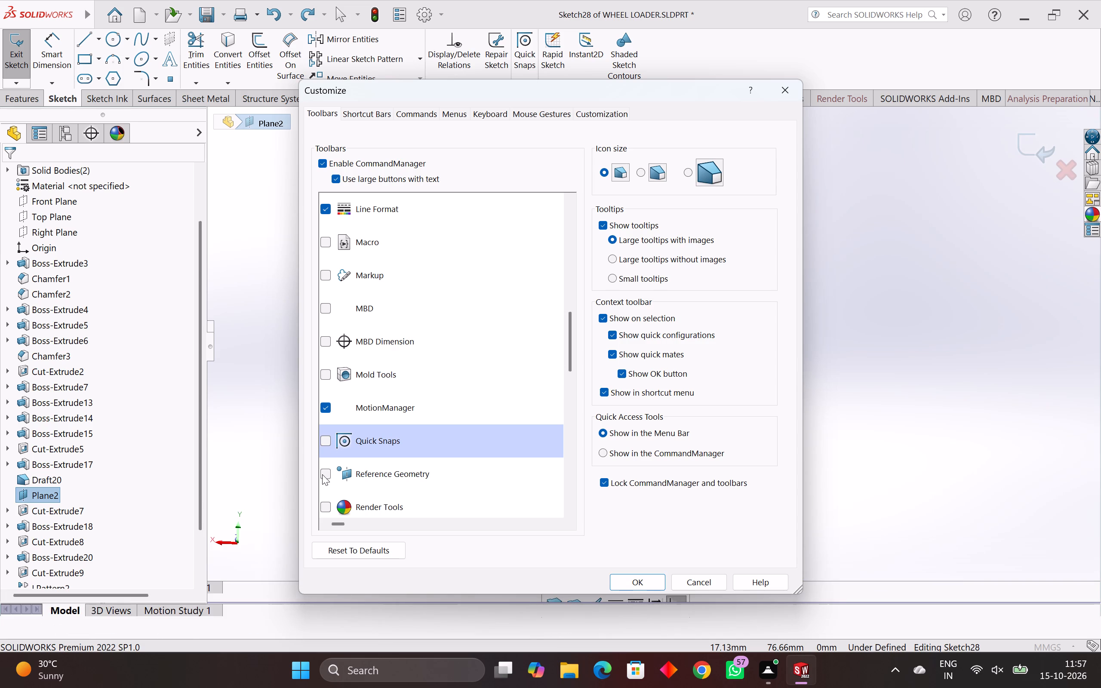
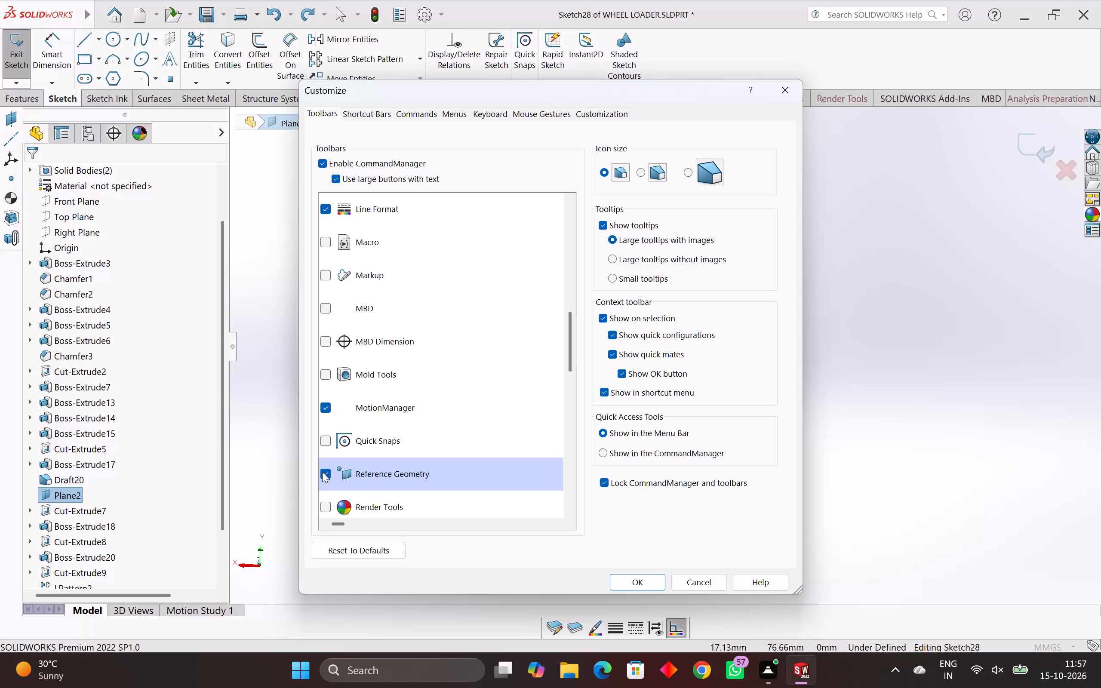
Turn off the Reference Geometry toolbar.
left_click(322, 472)
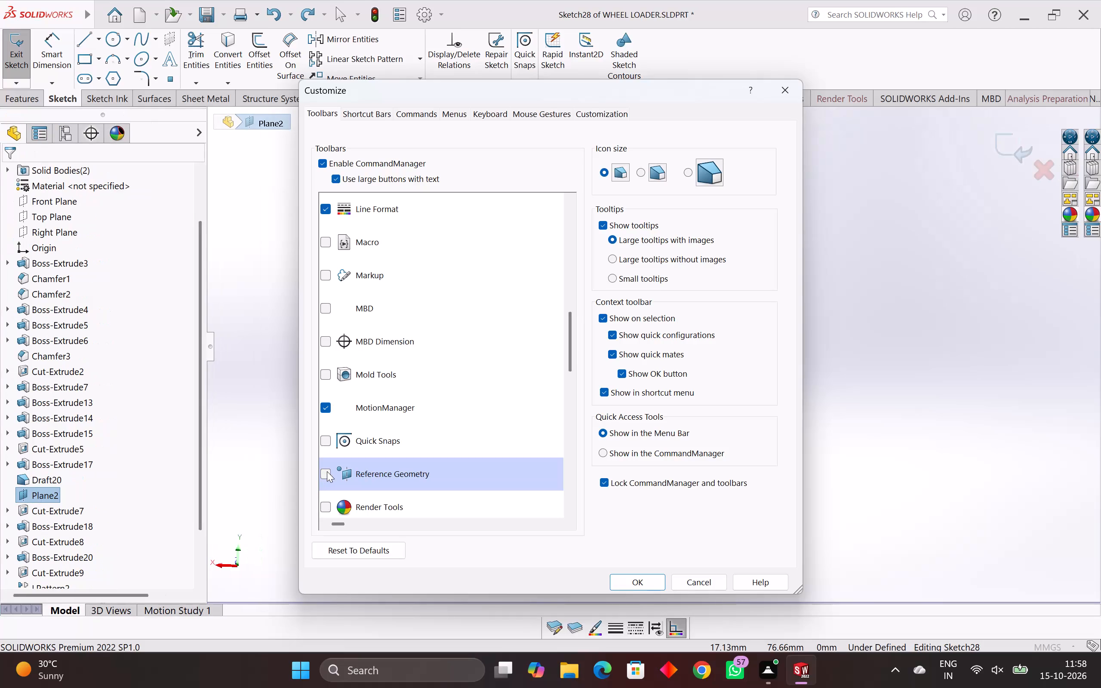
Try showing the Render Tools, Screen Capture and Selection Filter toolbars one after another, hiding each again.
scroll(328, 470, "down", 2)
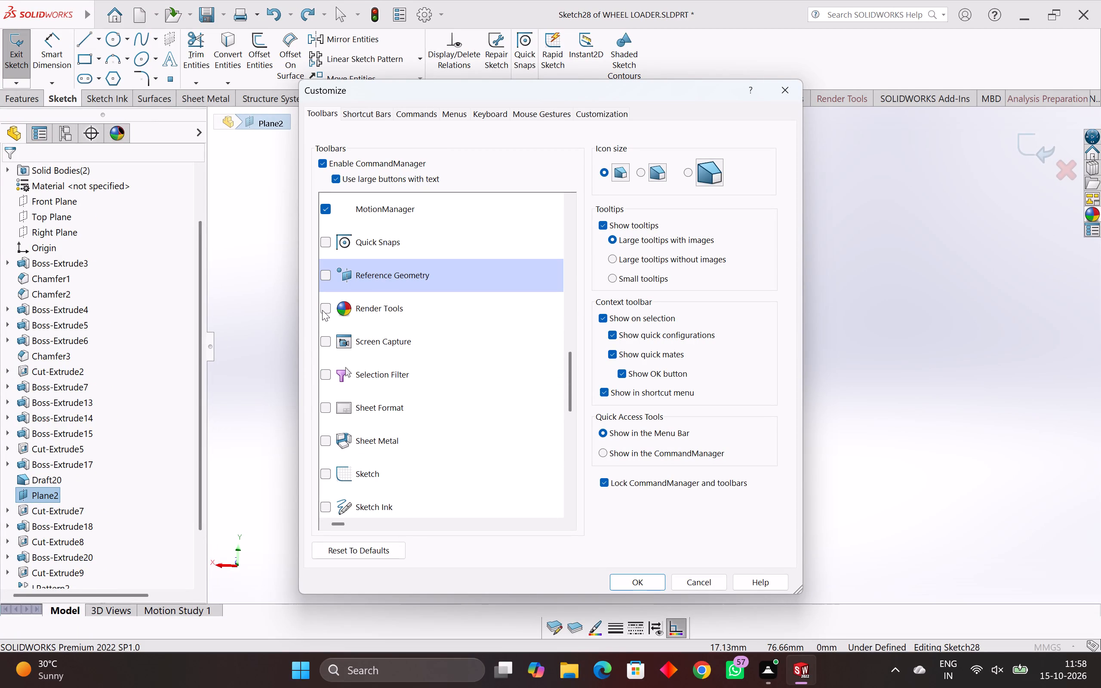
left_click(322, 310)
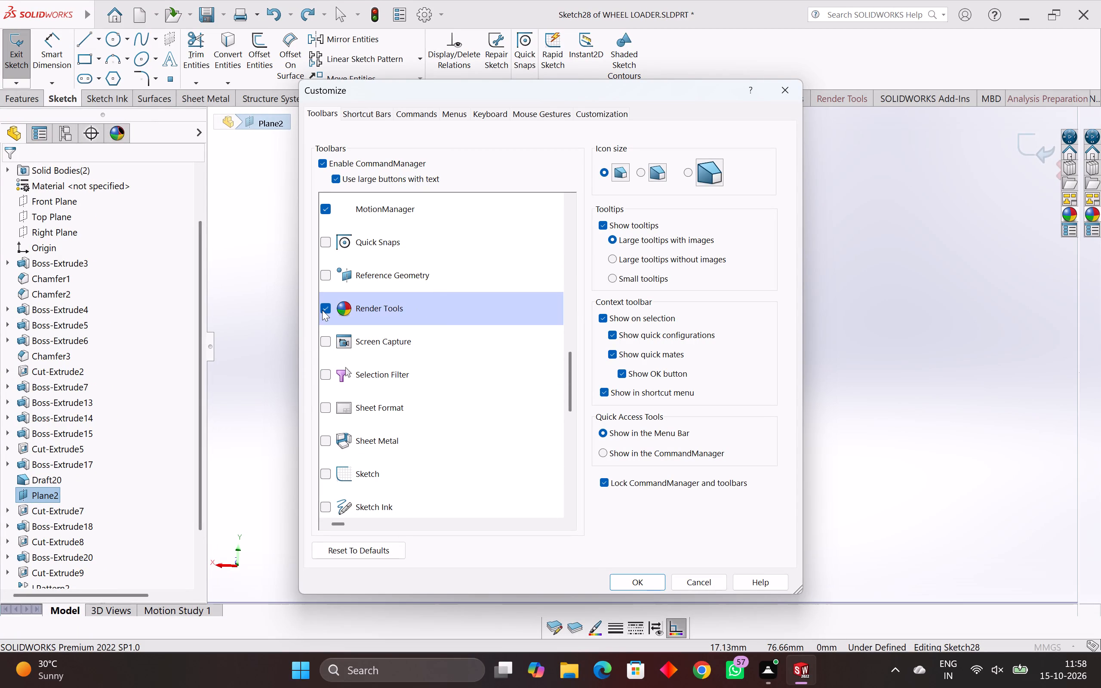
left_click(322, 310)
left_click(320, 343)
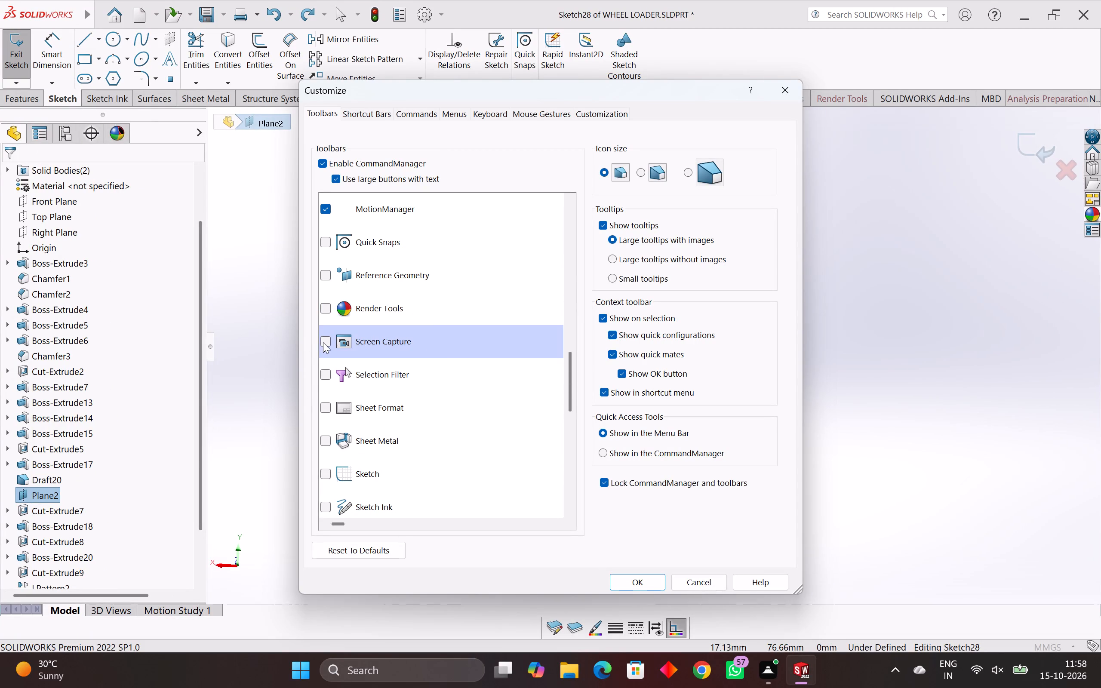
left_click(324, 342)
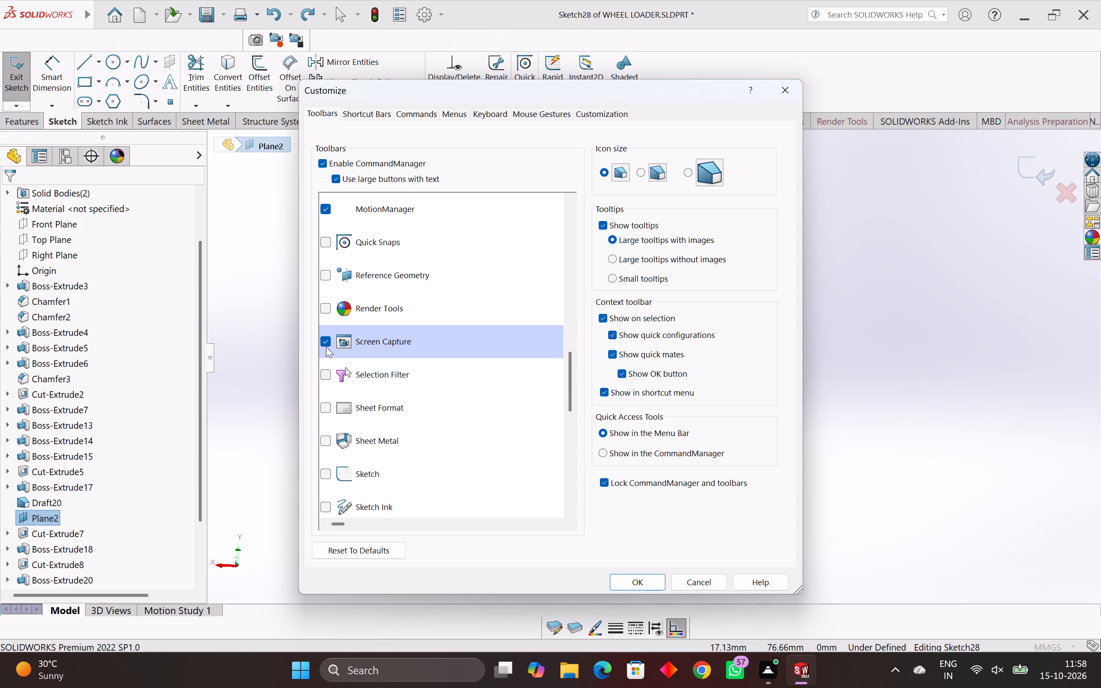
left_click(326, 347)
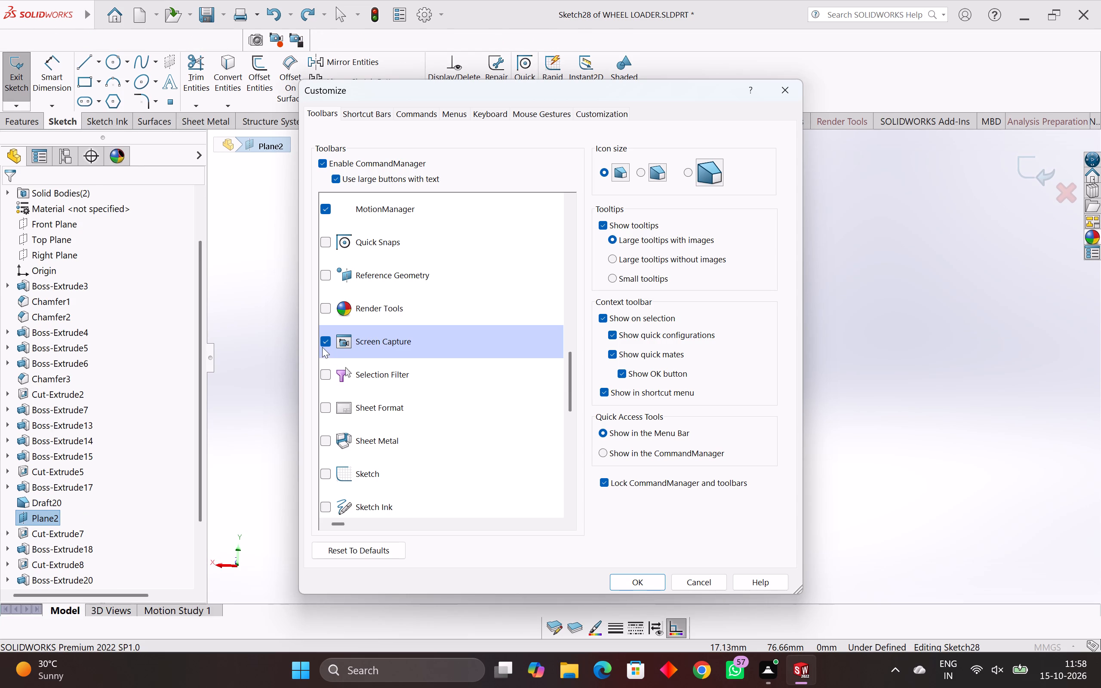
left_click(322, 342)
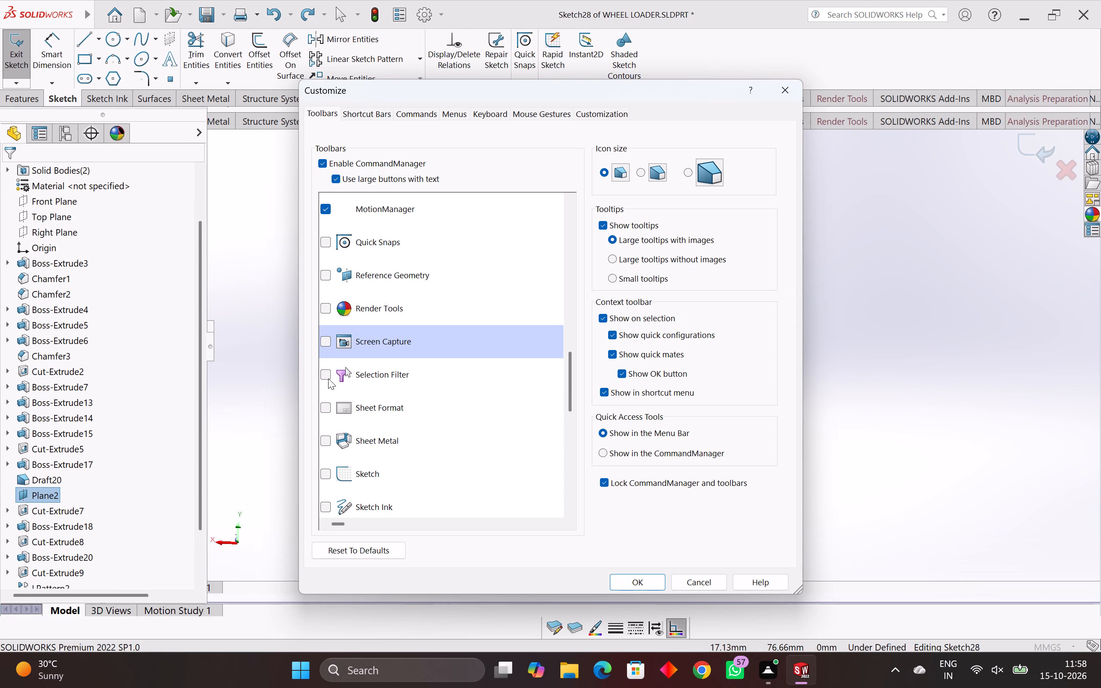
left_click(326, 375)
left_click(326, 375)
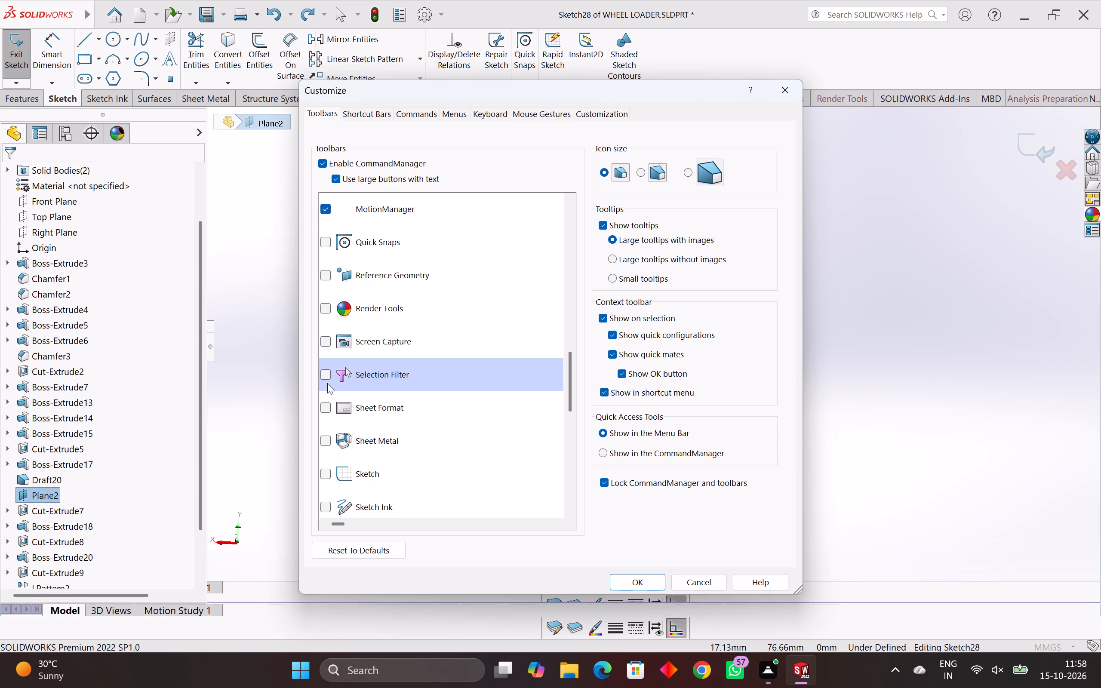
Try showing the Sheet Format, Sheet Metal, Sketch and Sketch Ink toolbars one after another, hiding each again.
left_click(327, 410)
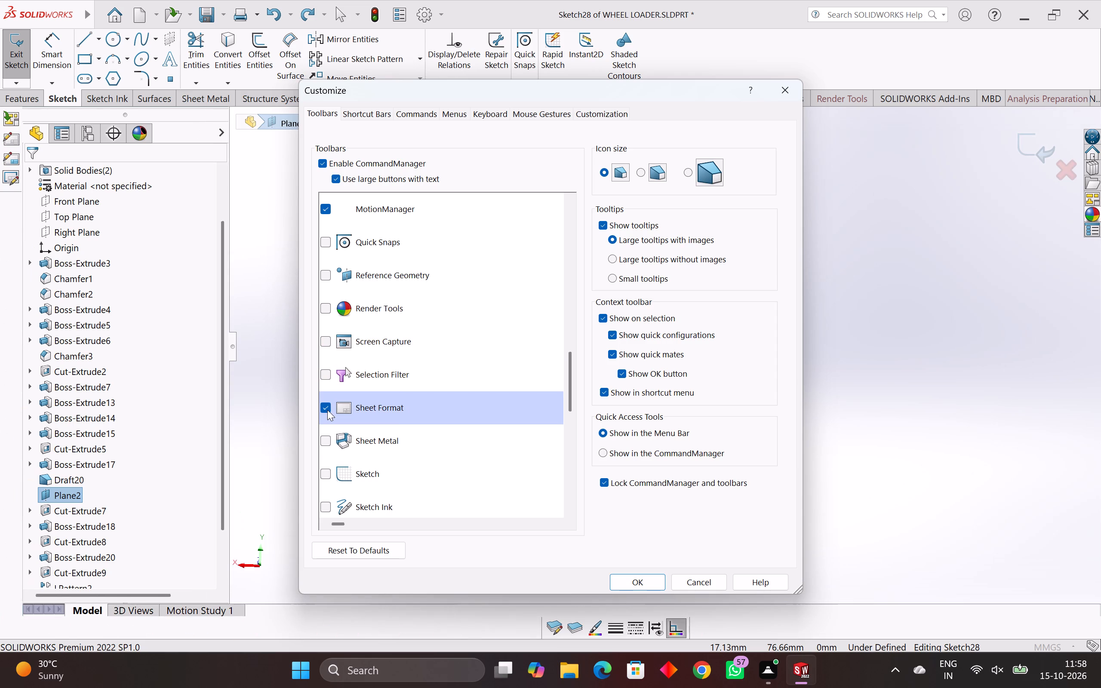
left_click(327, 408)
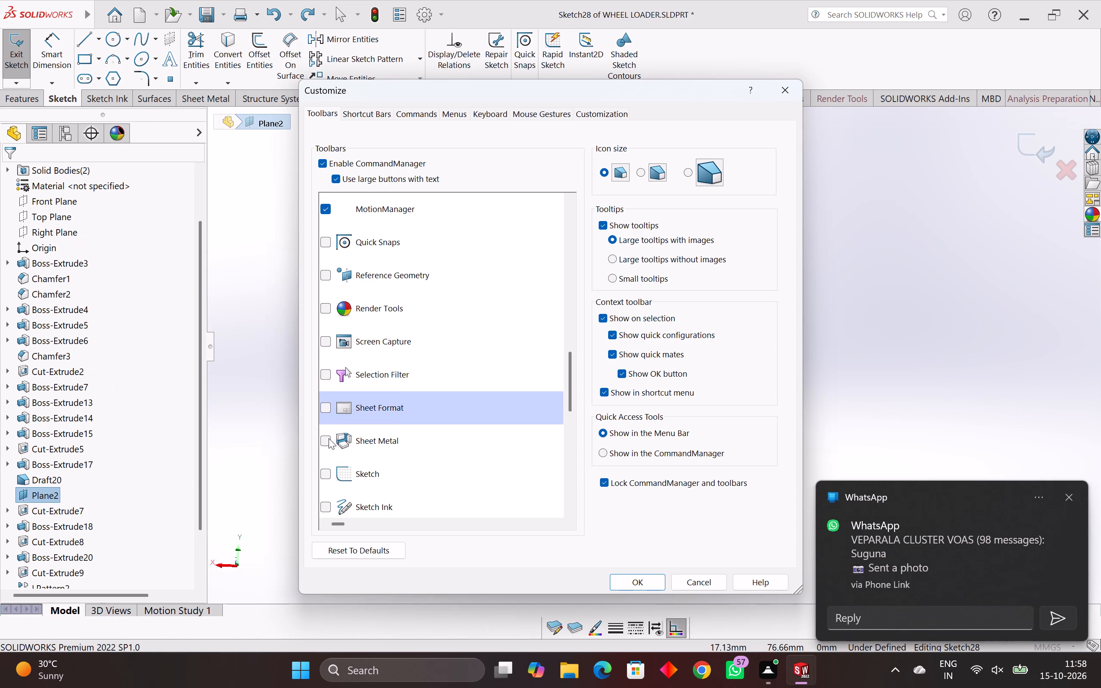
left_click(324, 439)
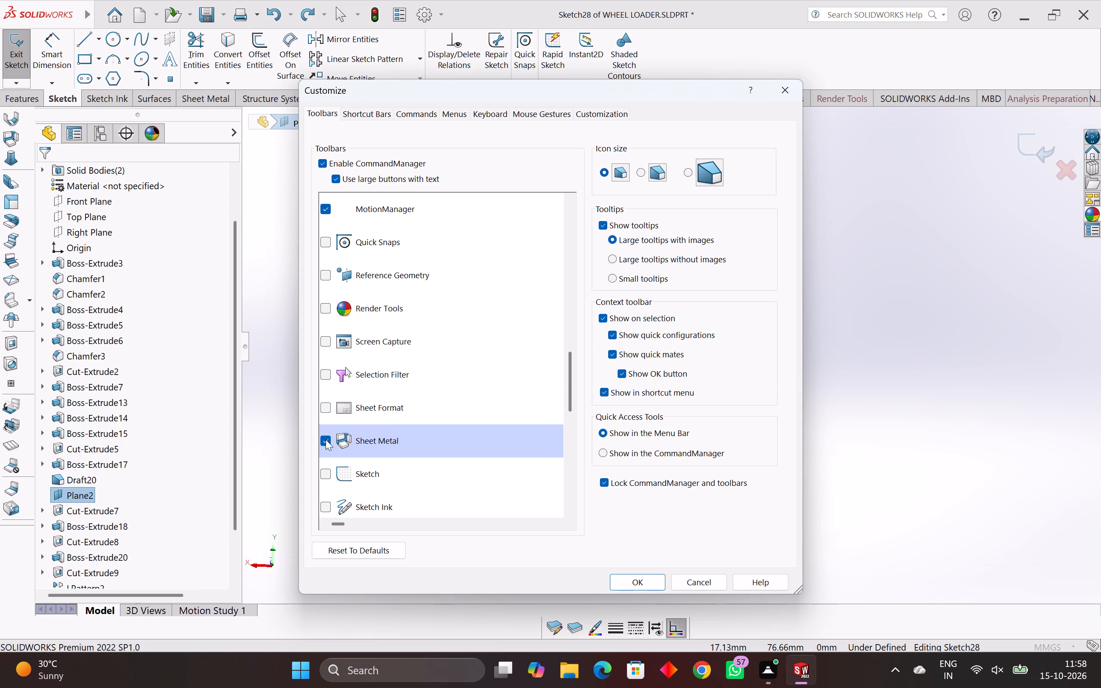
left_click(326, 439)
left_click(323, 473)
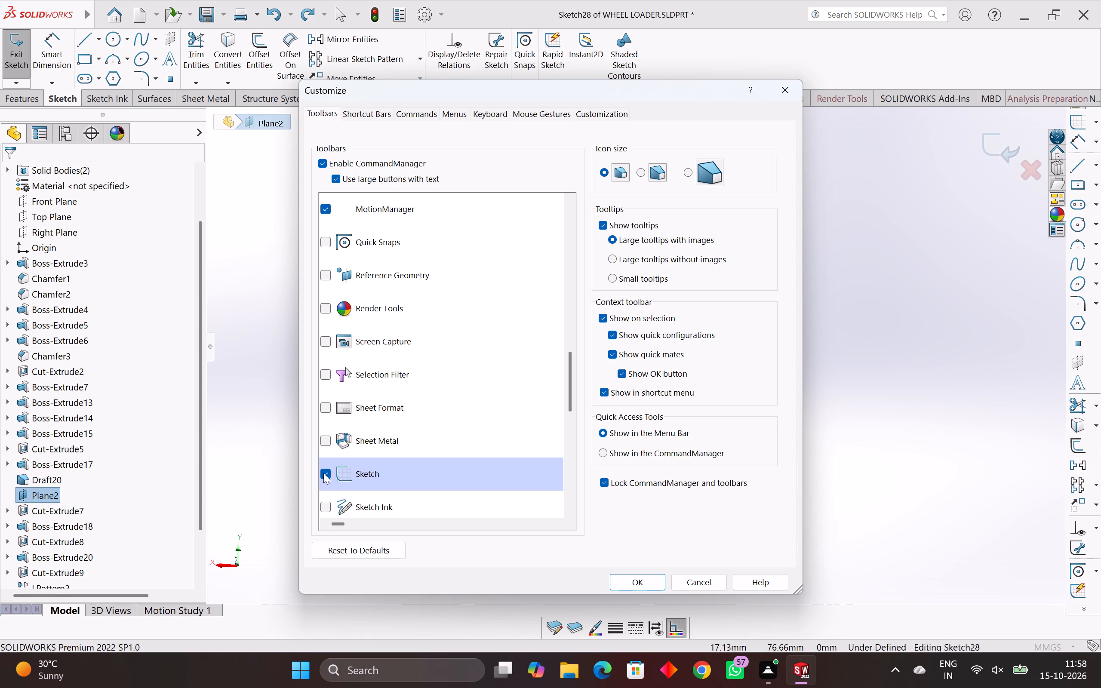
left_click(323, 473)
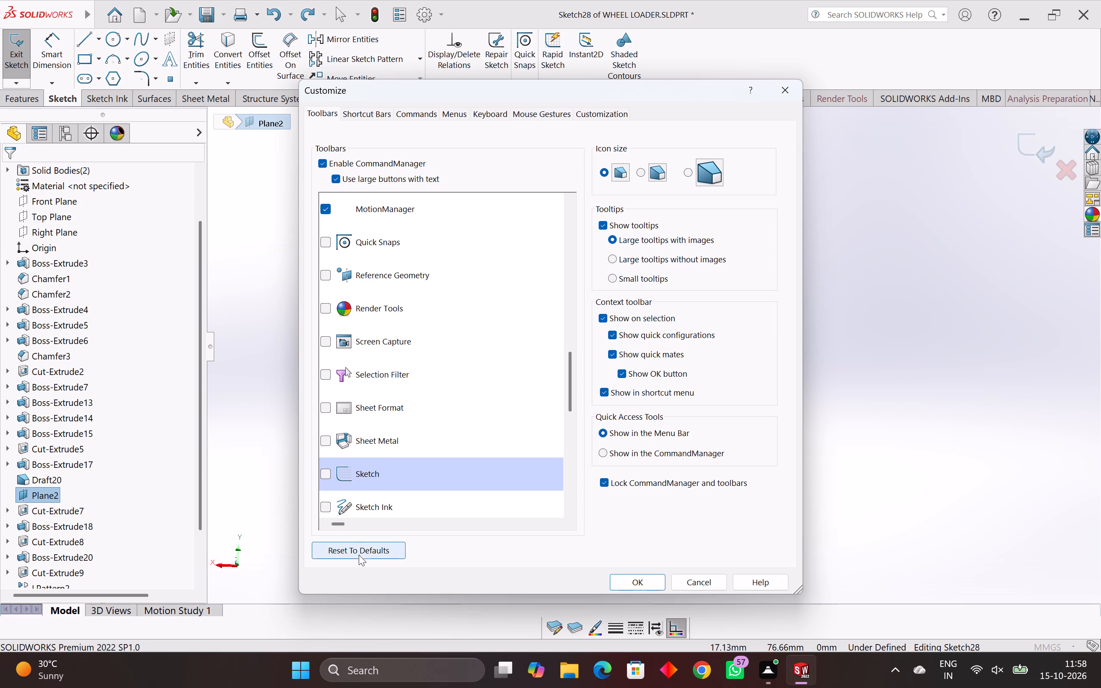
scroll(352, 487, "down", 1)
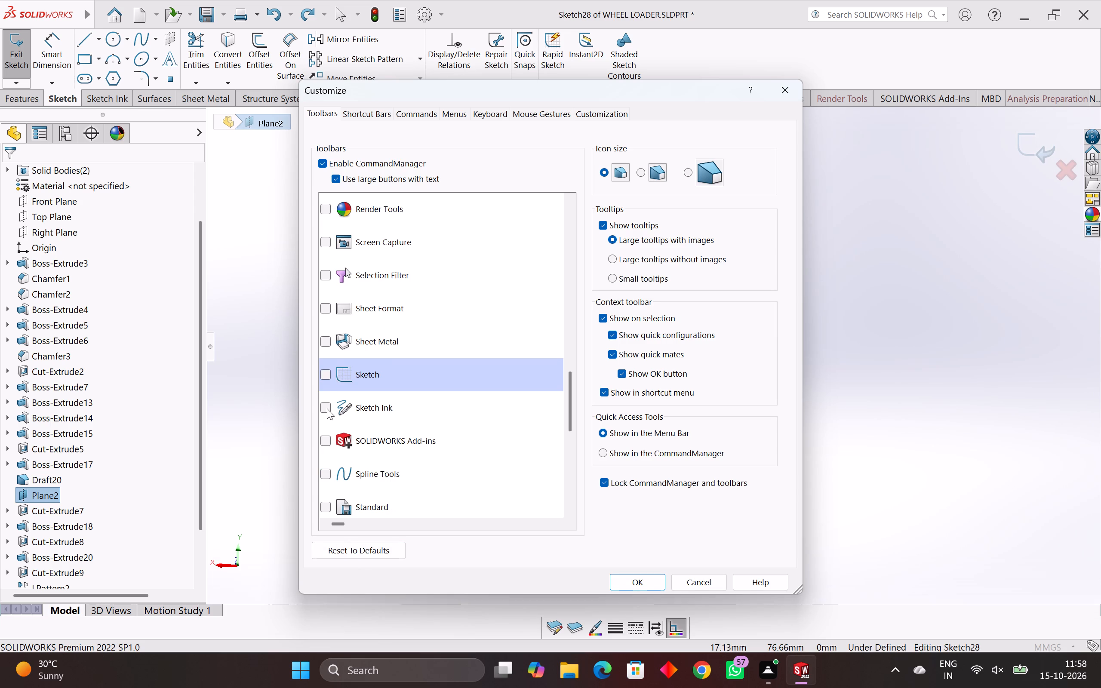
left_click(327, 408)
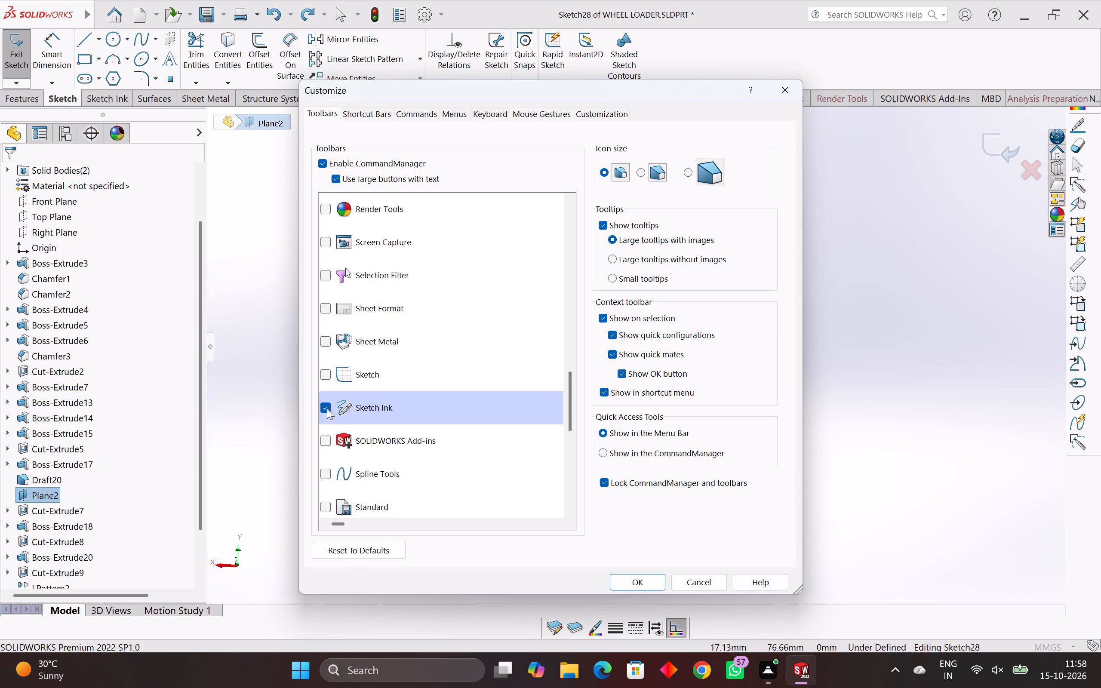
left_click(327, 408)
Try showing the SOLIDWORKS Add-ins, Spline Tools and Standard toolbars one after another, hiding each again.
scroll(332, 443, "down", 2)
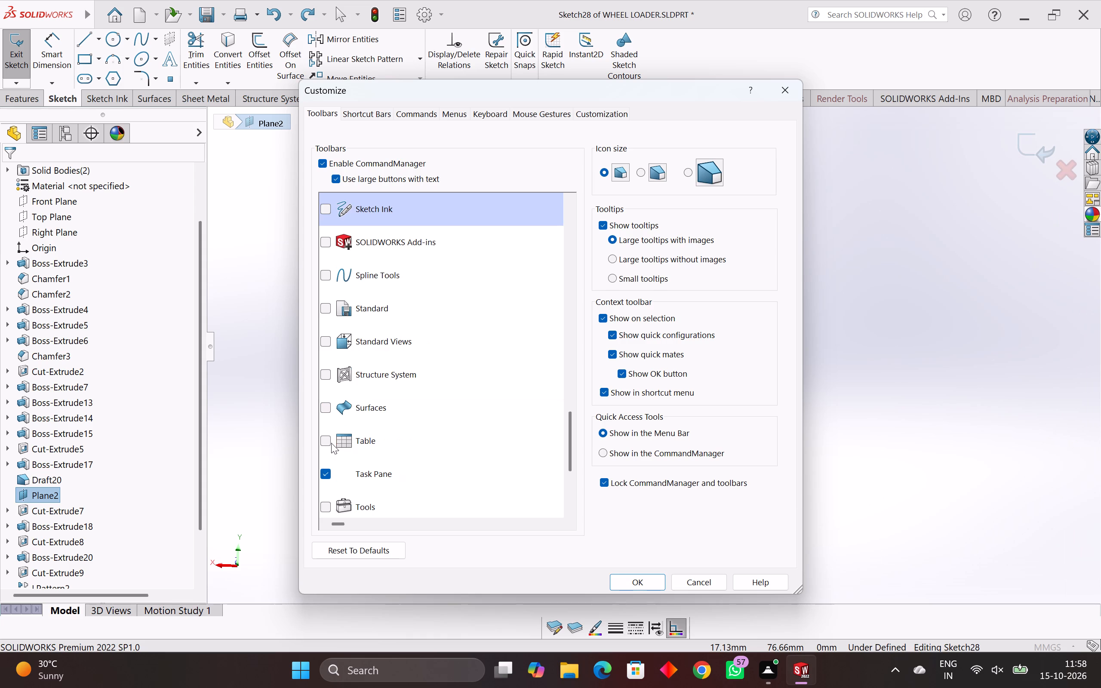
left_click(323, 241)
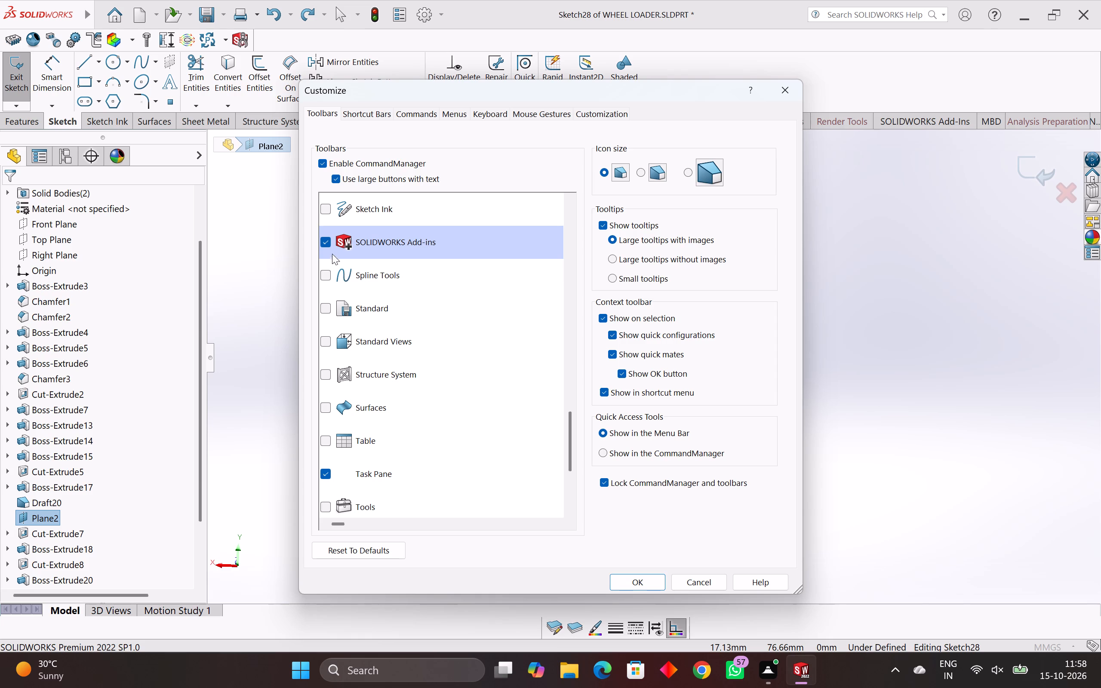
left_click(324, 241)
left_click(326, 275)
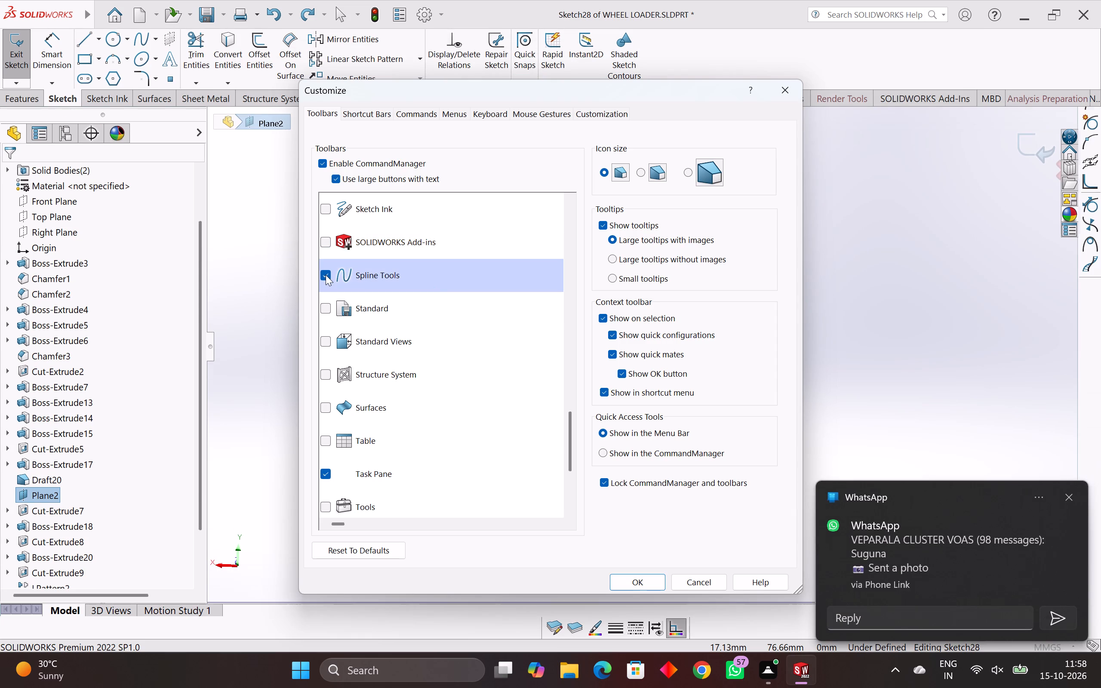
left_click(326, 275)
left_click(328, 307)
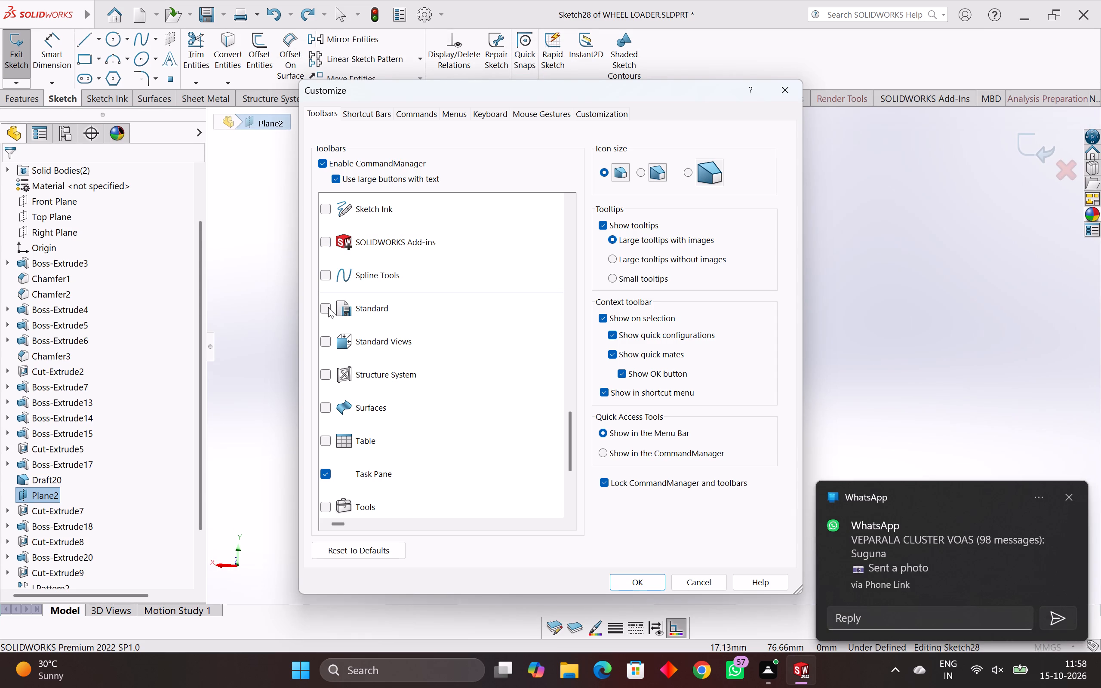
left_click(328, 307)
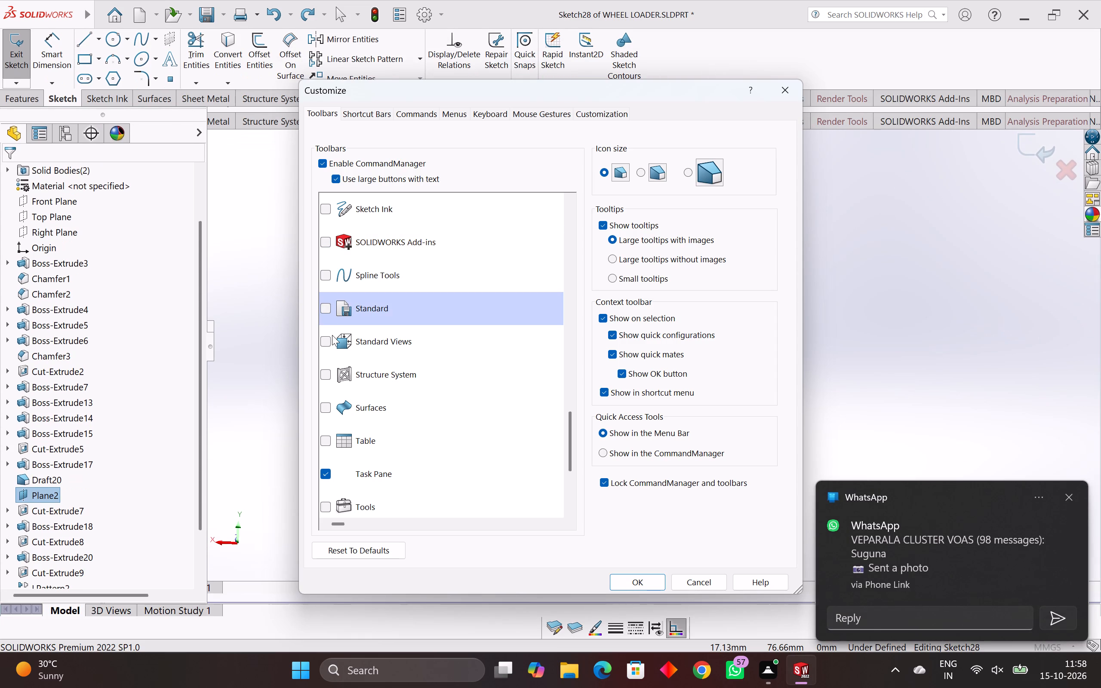
Enable the Standard Views toolbar and apply the interface customization.
left_click(328, 341)
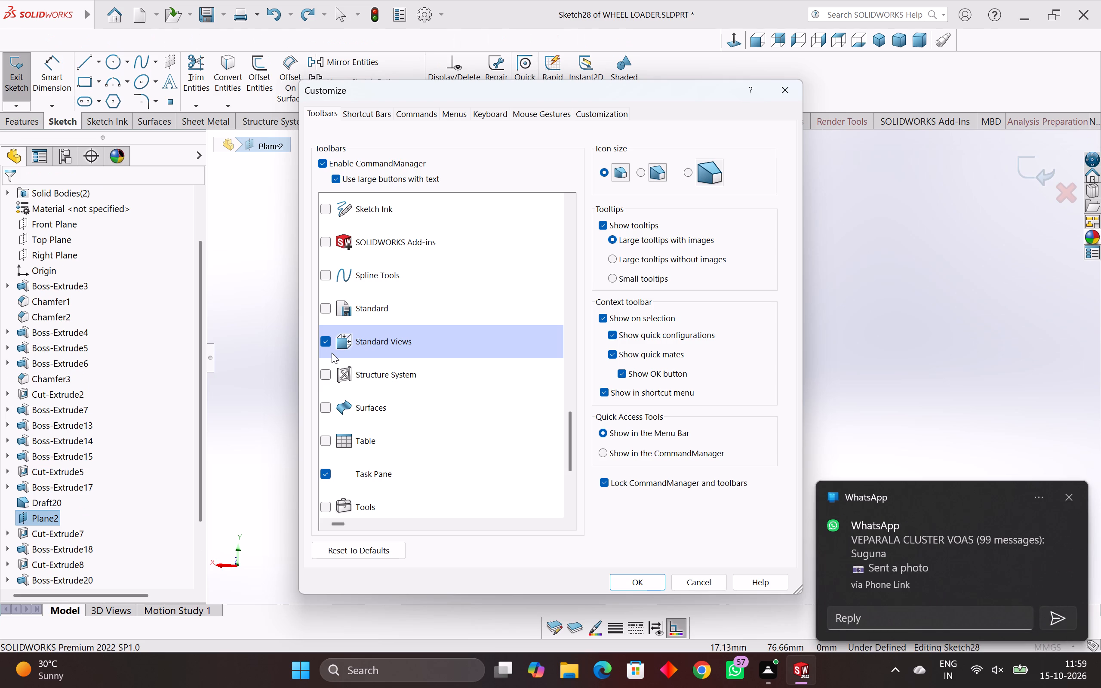
right_click(400, 347)
left_click_drag(626, 588, 630, 586)
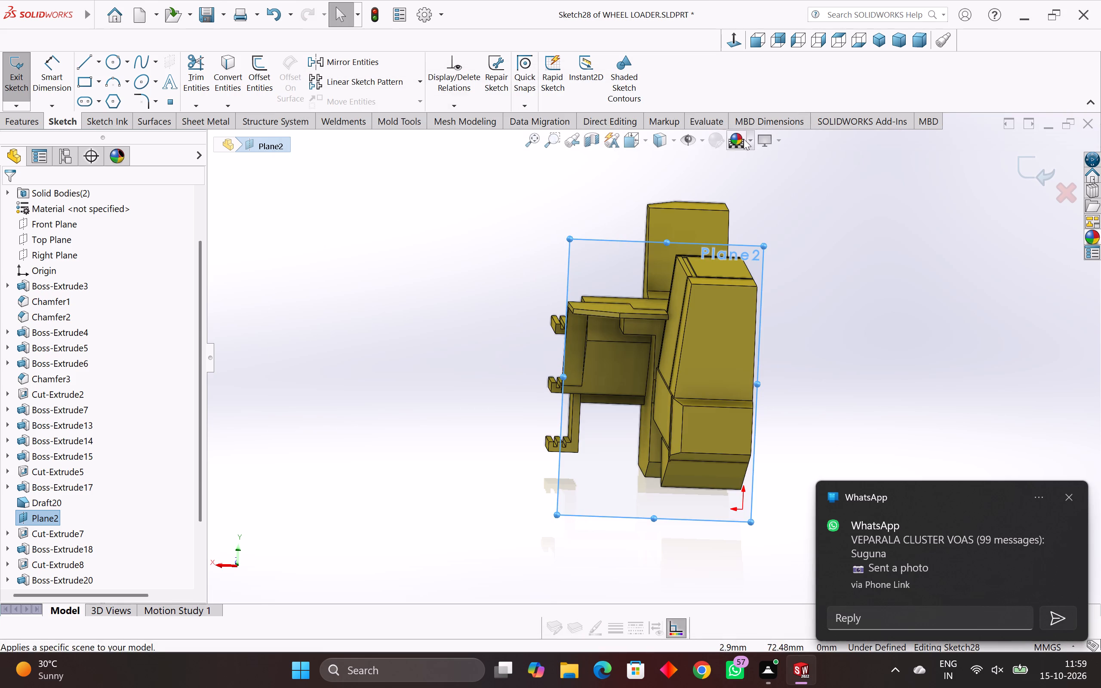
View the model face-on to the sketch plane Plane2 and from the back, and check the view orientation choices.
left_click(732, 41)
left_click(732, 41)
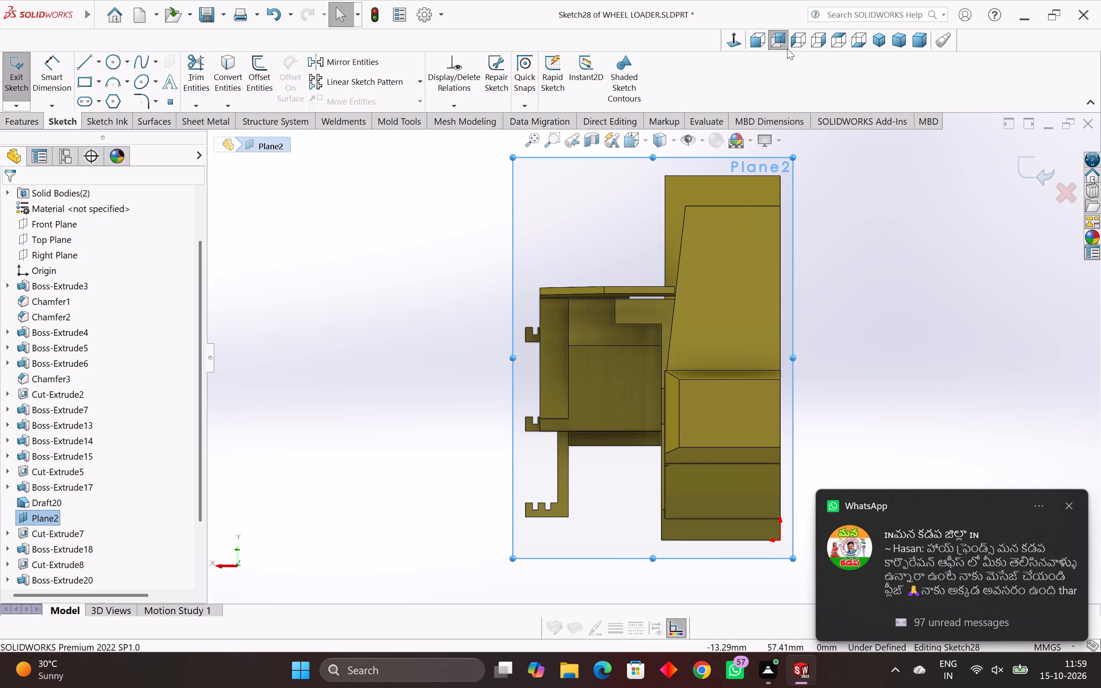
left_click_drag(782, 45, 781, 80)
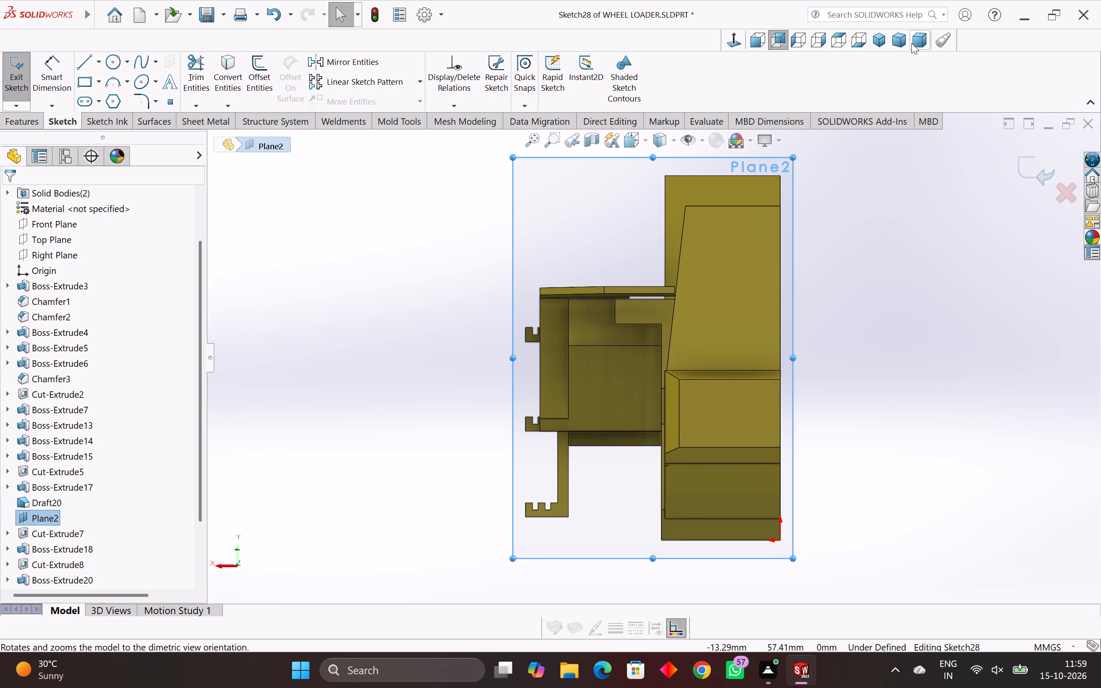
left_click(938, 41)
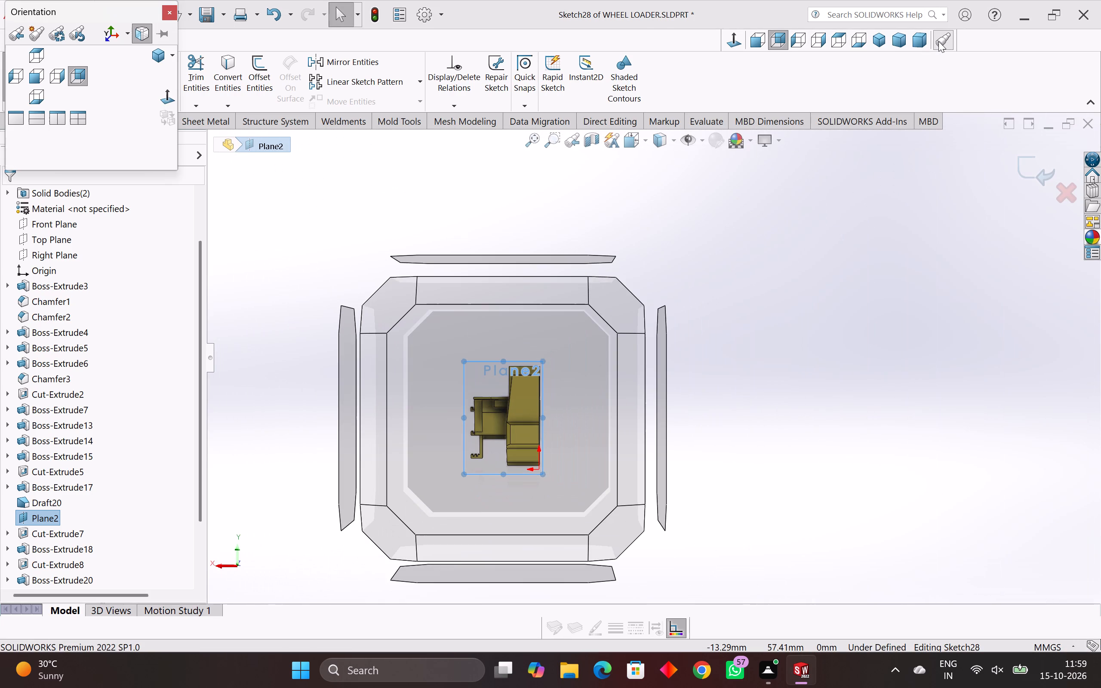
left_click(938, 41)
Examine the wheel loader body in dimetric, trimetric, isometric, bottom, top, right, left, back and front views.
left_click(921, 43)
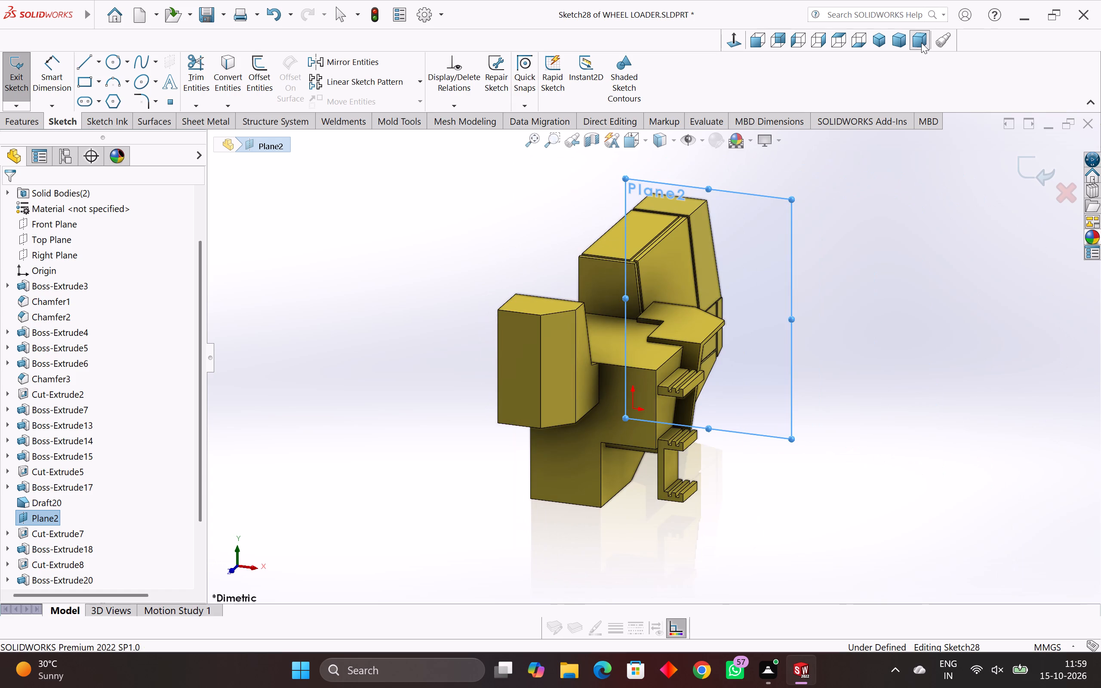
left_click(901, 39)
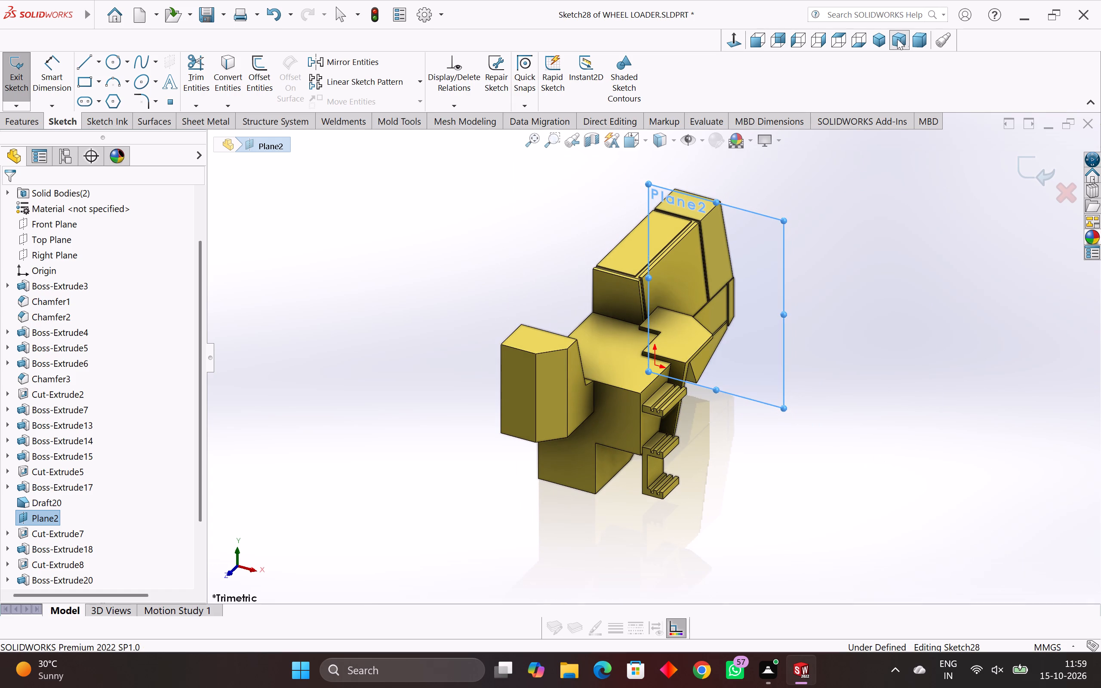
left_click(884, 39)
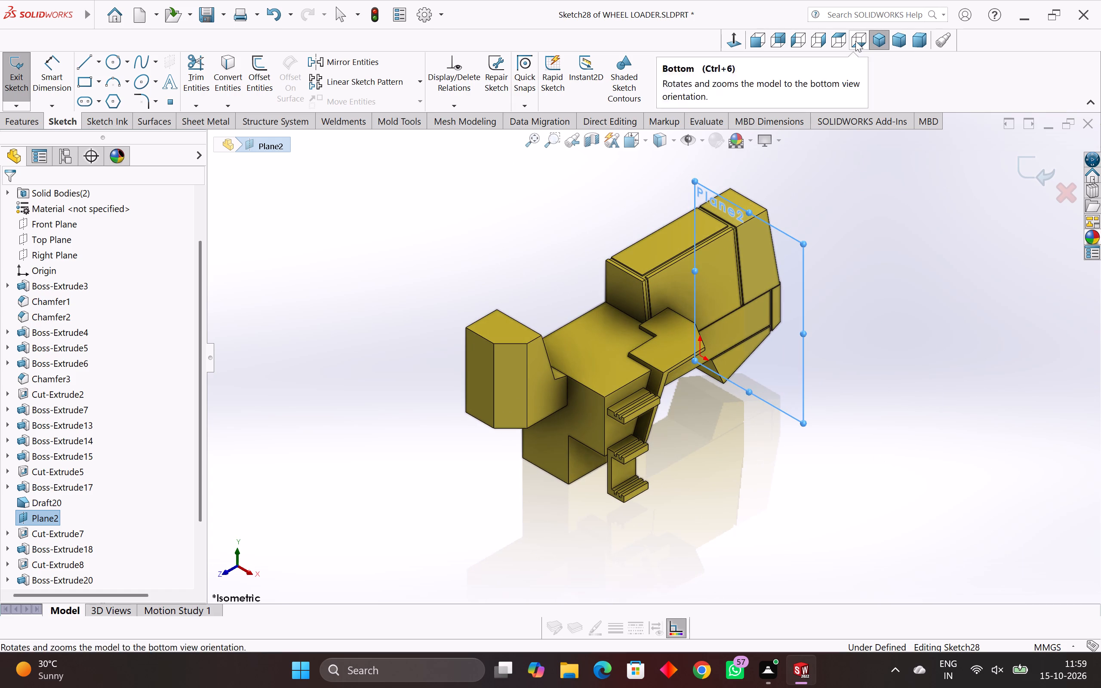
left_click(855, 41)
left_click(855, 41)
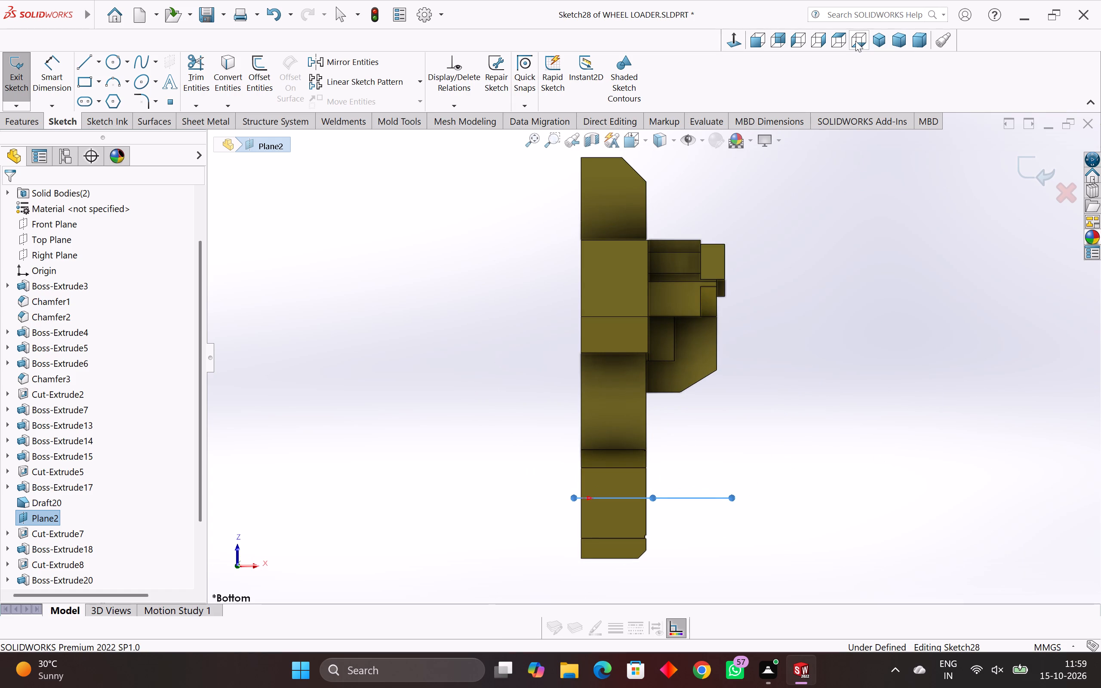
left_click(842, 41)
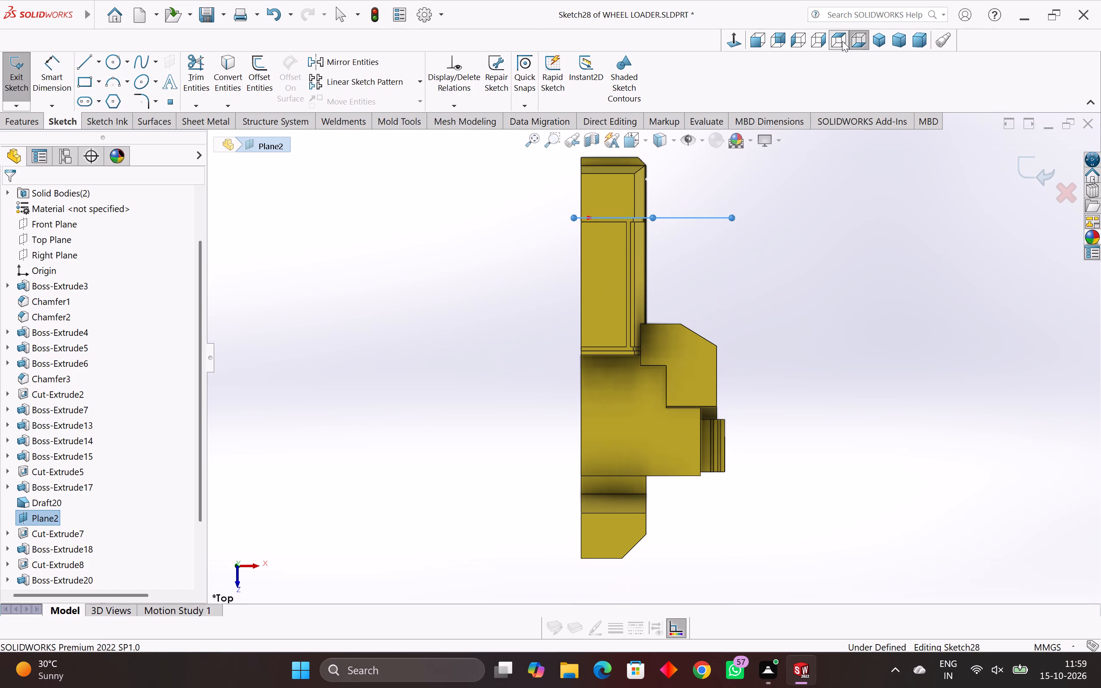
left_click(820, 38)
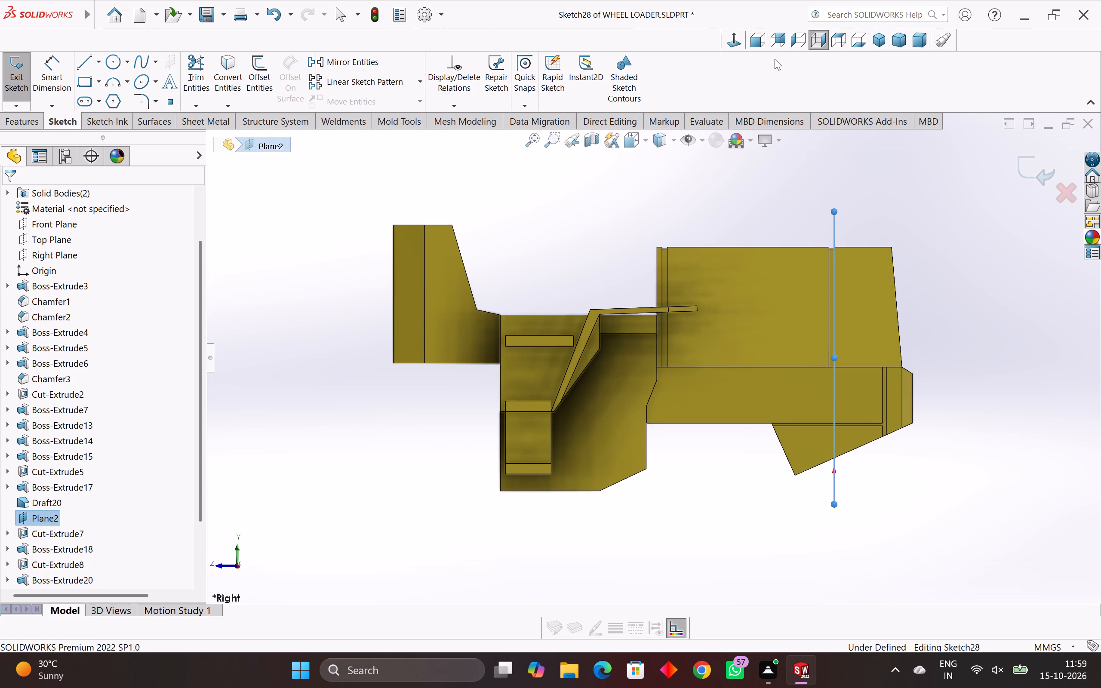
left_click(797, 39)
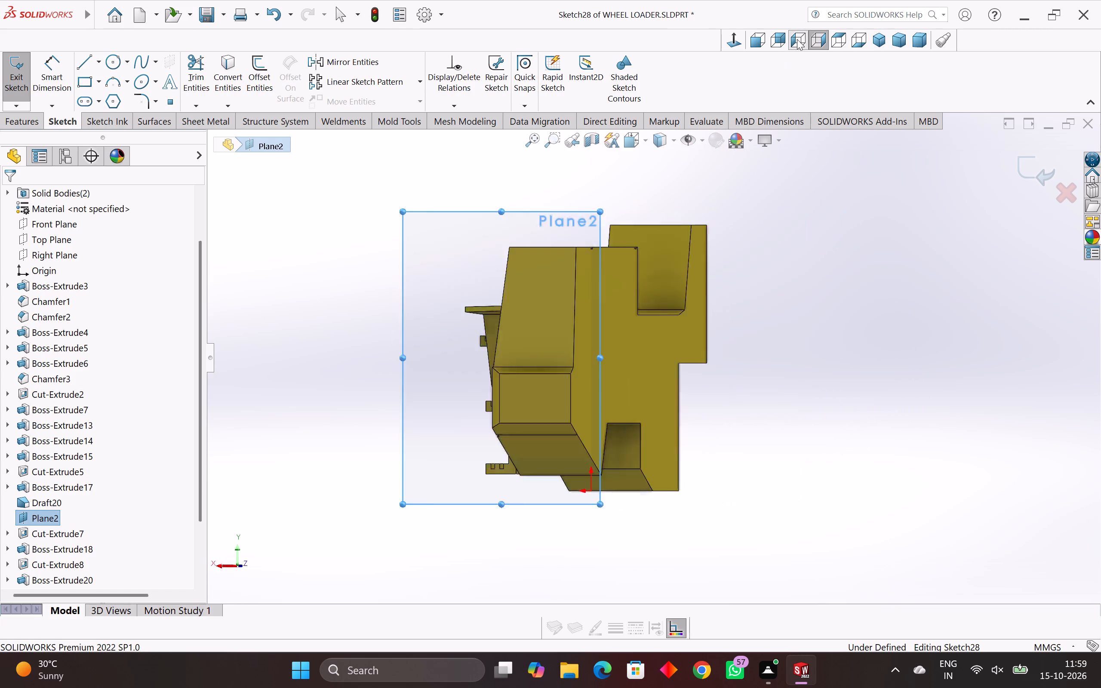
left_click(777, 43)
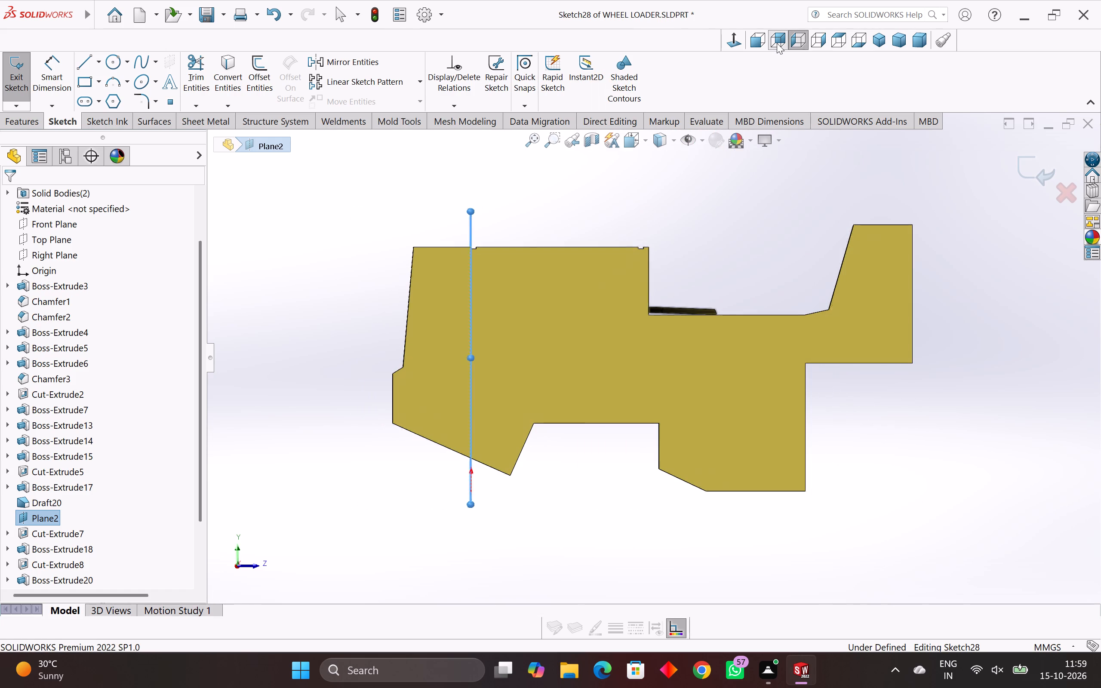
left_click(763, 41)
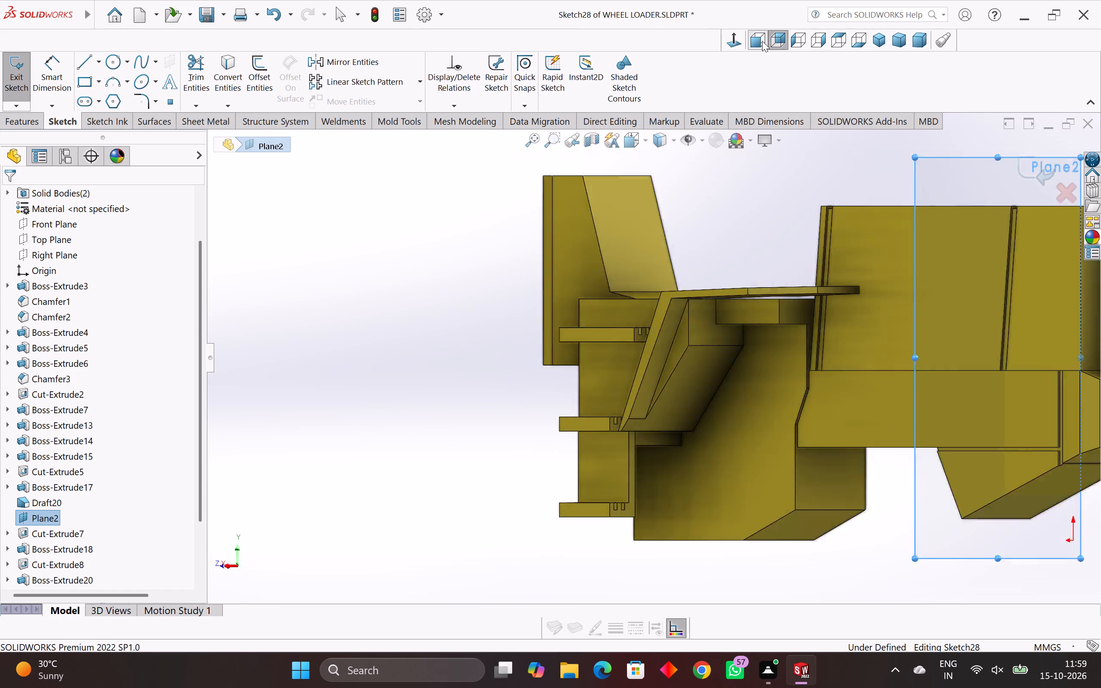
Face Plane2 and sketch three connected lines from the chamfer's upper edge: about 2.03 mm along the slanted edge, 0.9 mm perpendicular, 1.92 mm back down.
left_click(736, 46)
left_click(735, 43)
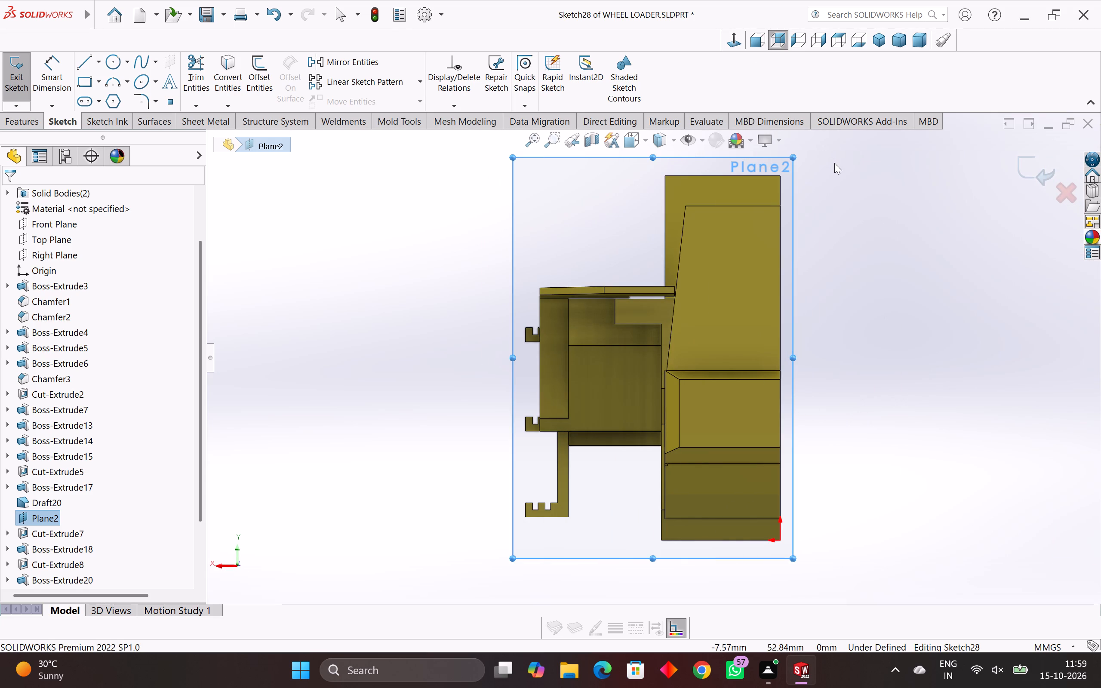
left_click(935, 265)
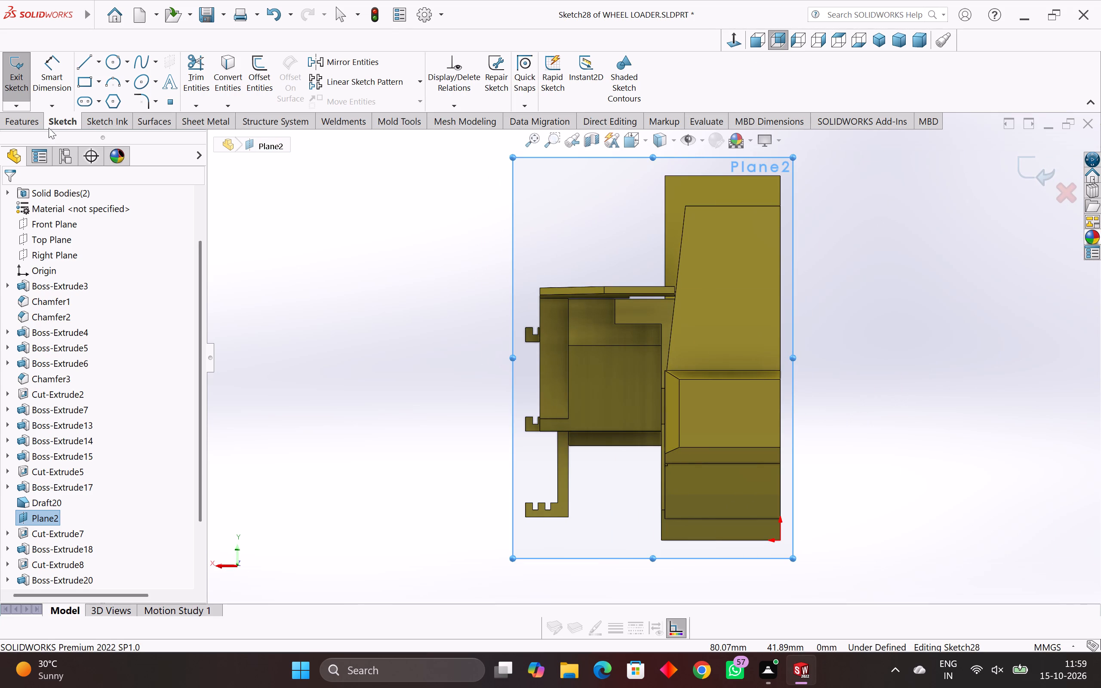
left_click(80, 63)
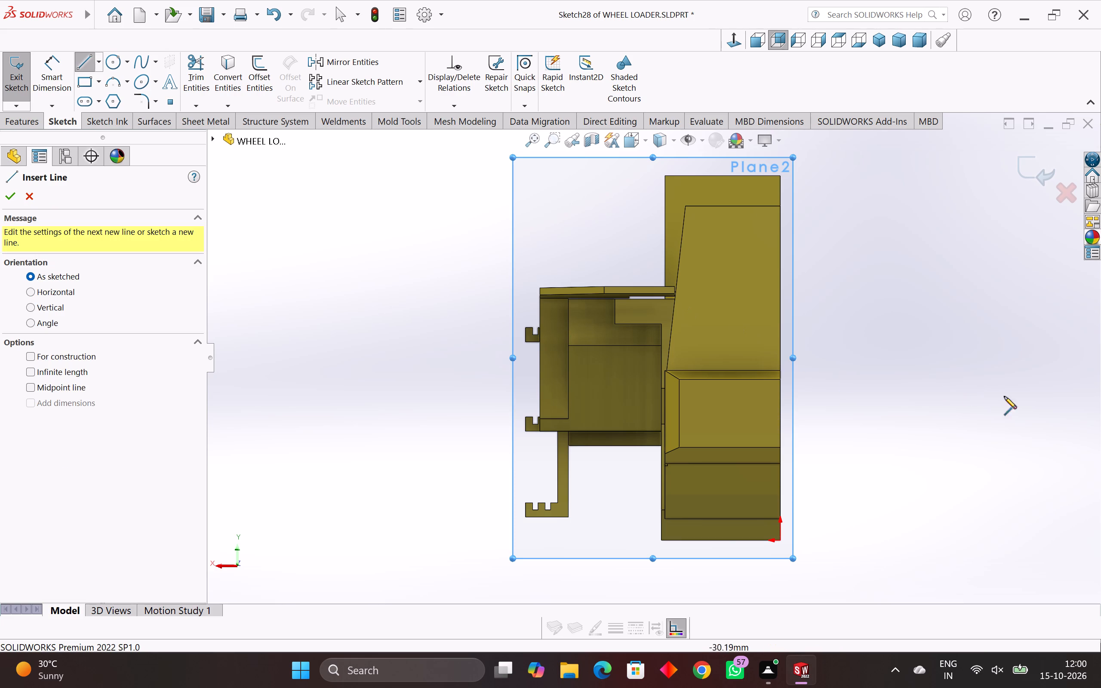
scroll(624, 340, "up", 3)
scroll(718, 390, "up", 5)
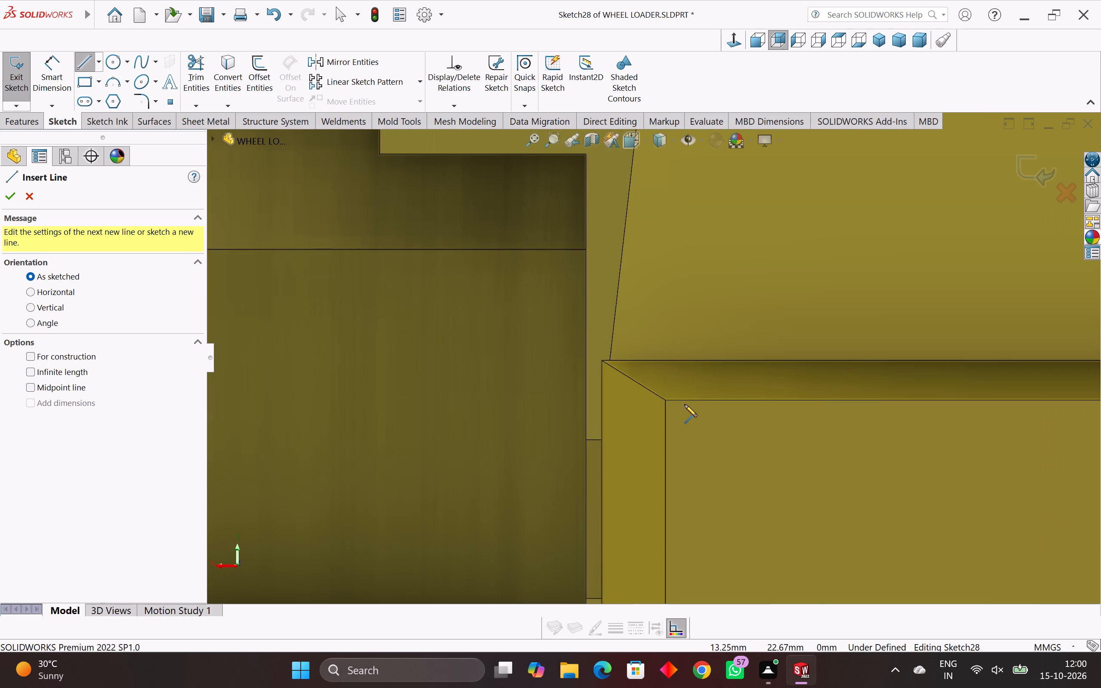
scroll(696, 456, "up", 3)
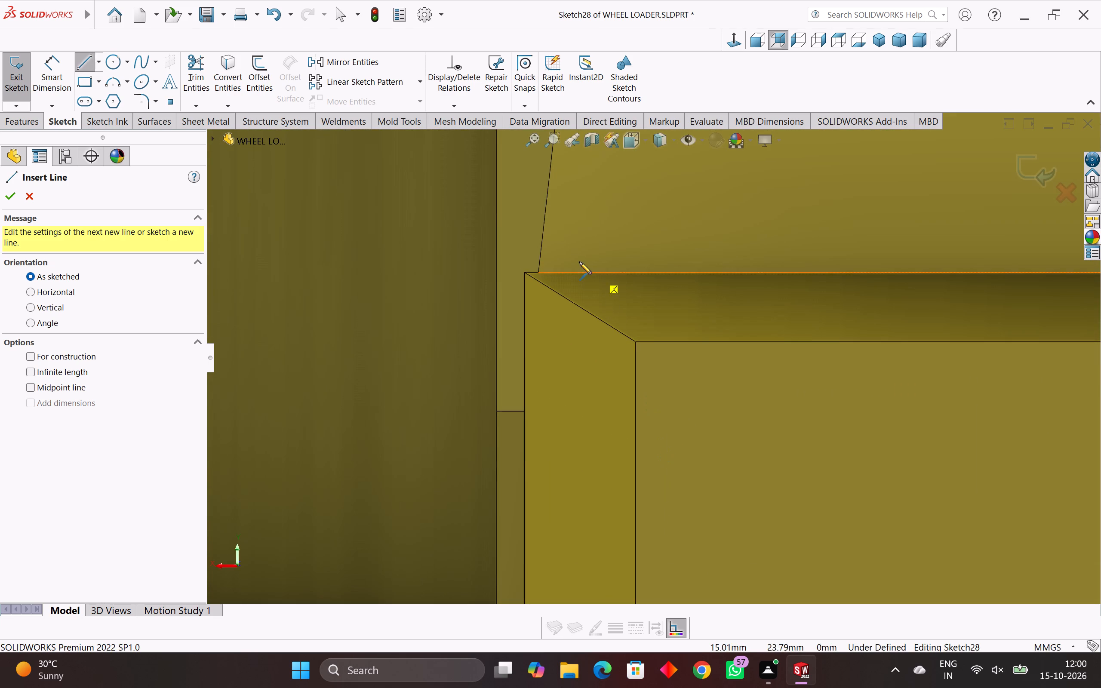
scroll(534, 271, "down", 3)
scroll(618, 232, "up", 3)
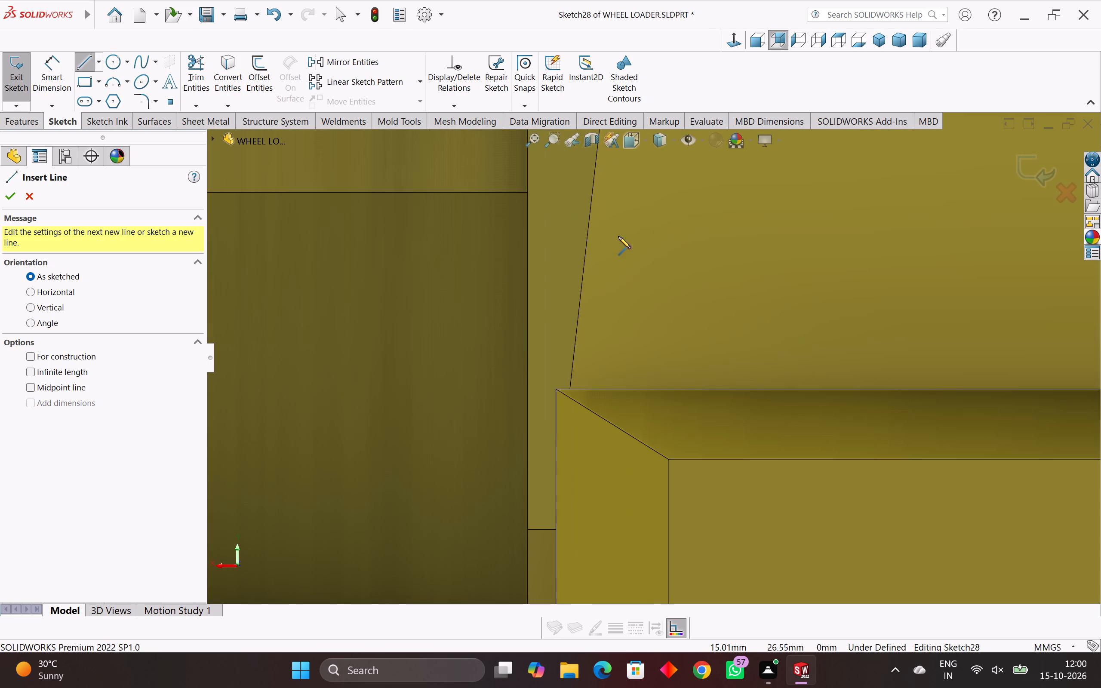
left_click(569, 389)
left_click(581, 276)
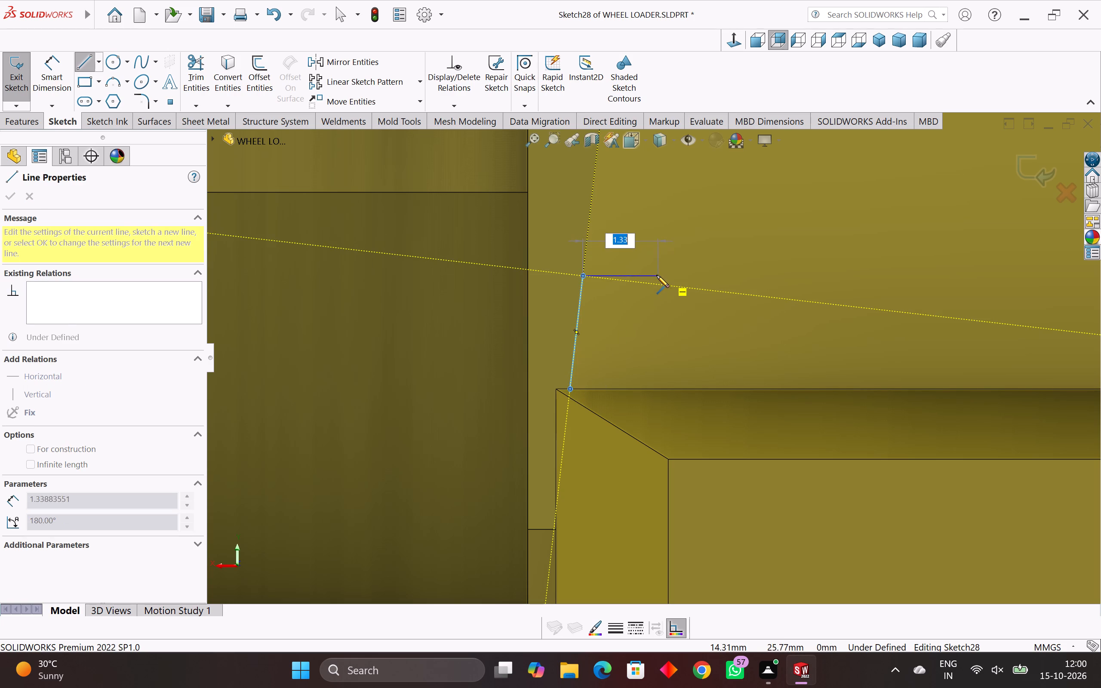
left_click(633, 283)
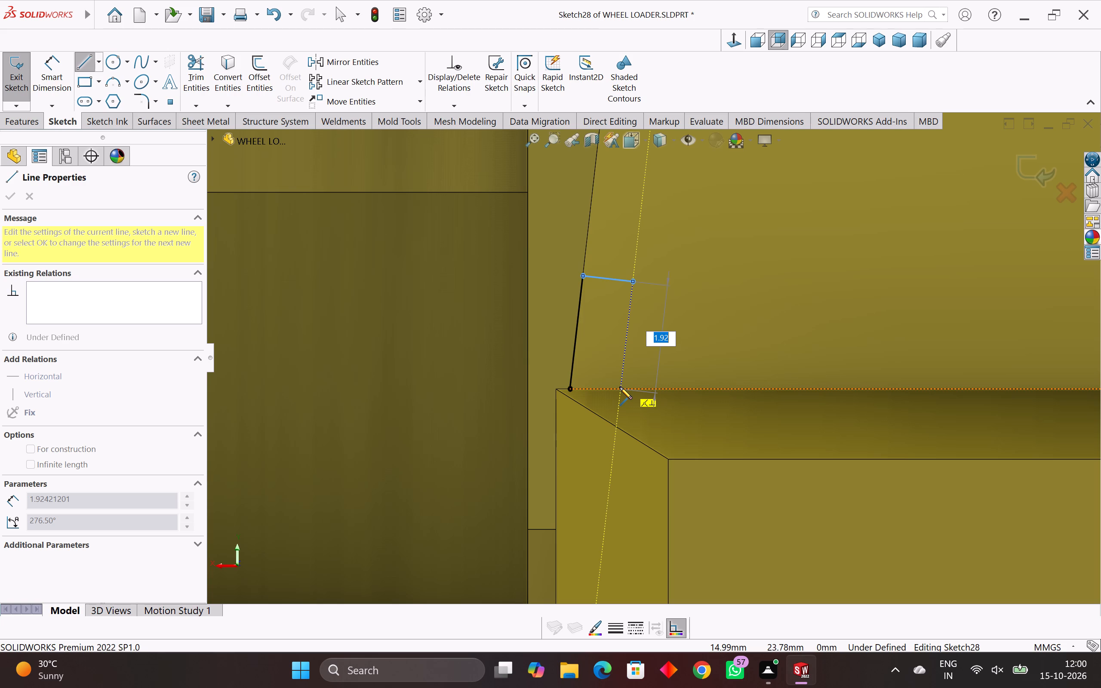
left_click(620, 387)
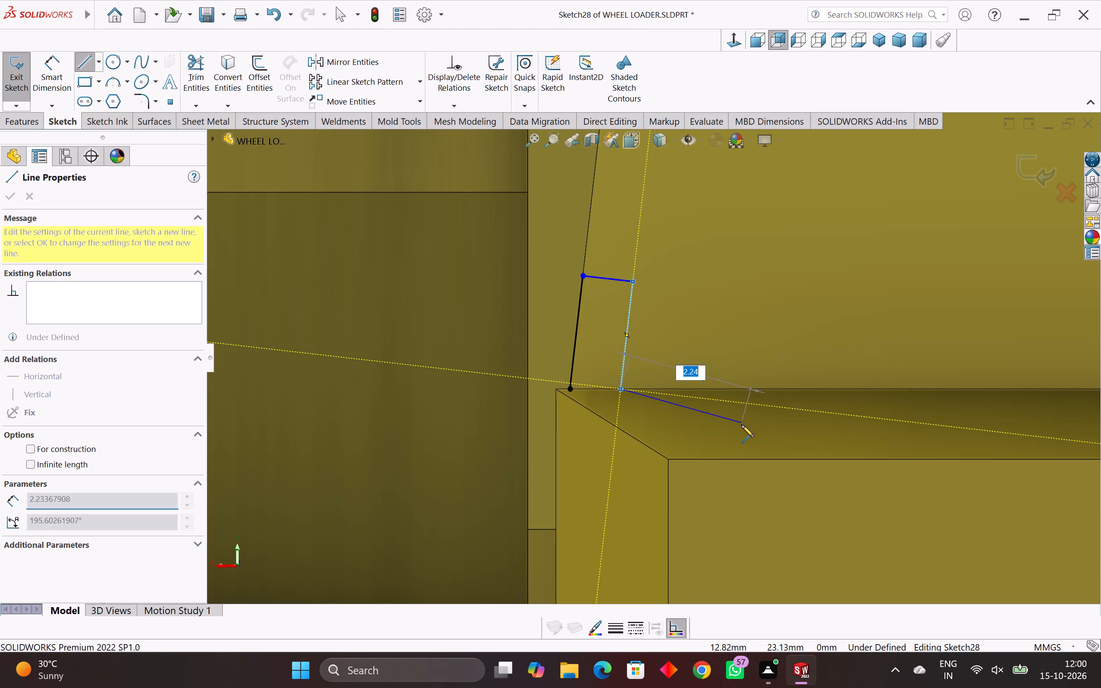
key("Escape")
key("Escape")
key("Escape")
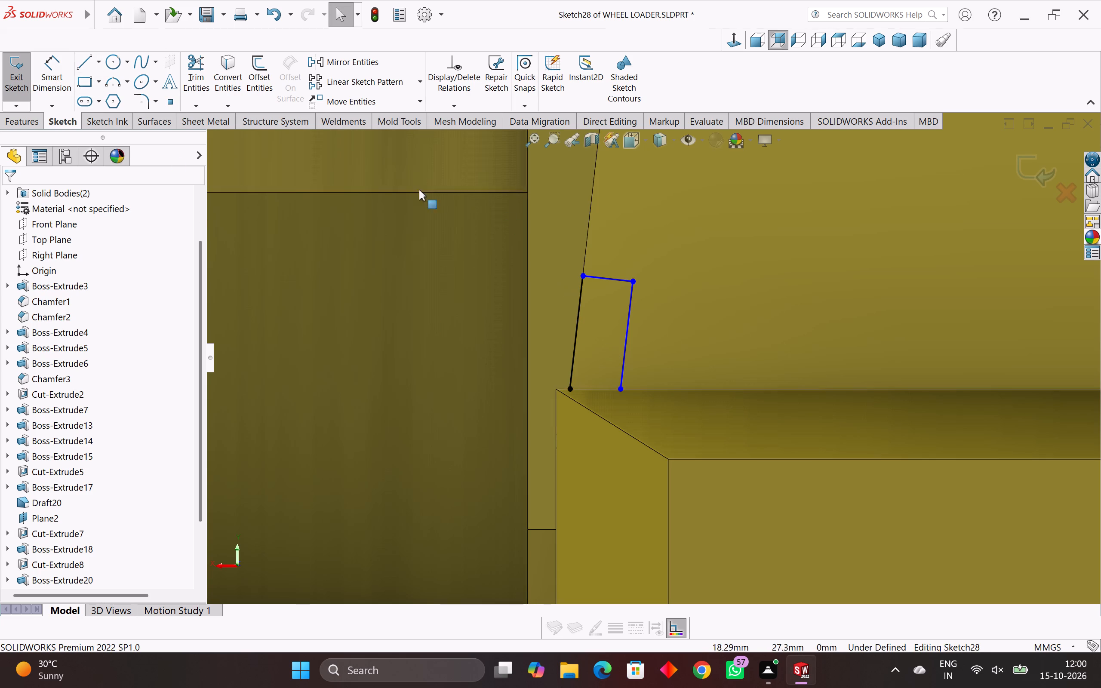
Close the profile with a horizontal base line about 0.9 mm long between the two lower endpoints.
left_click(86, 58)
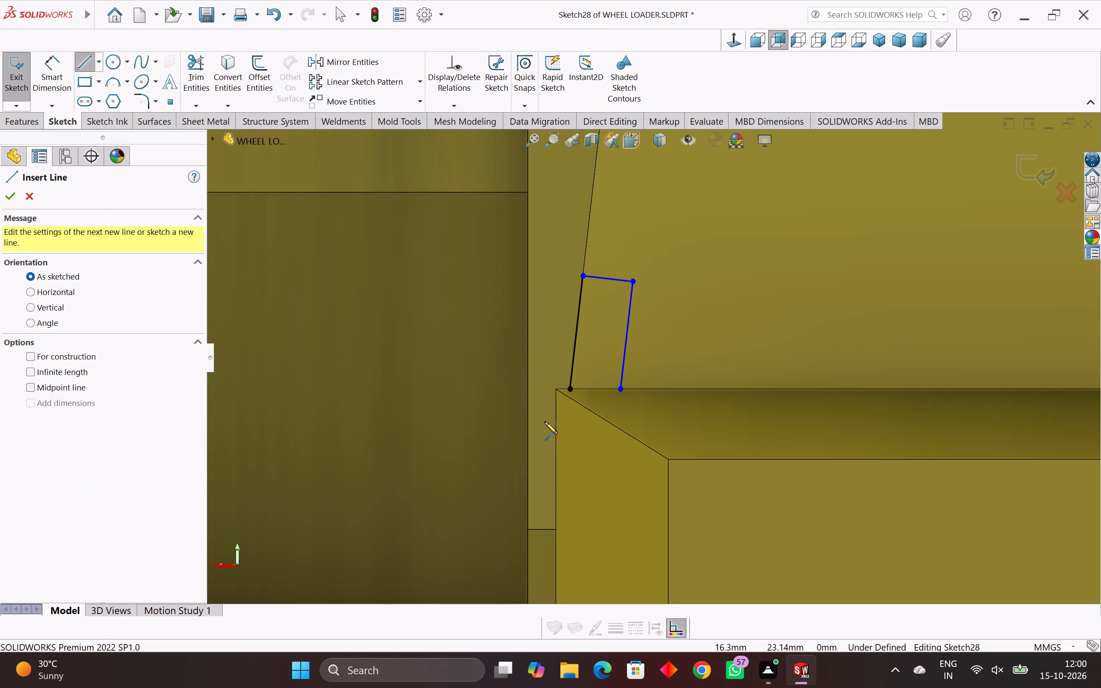
left_click(571, 389)
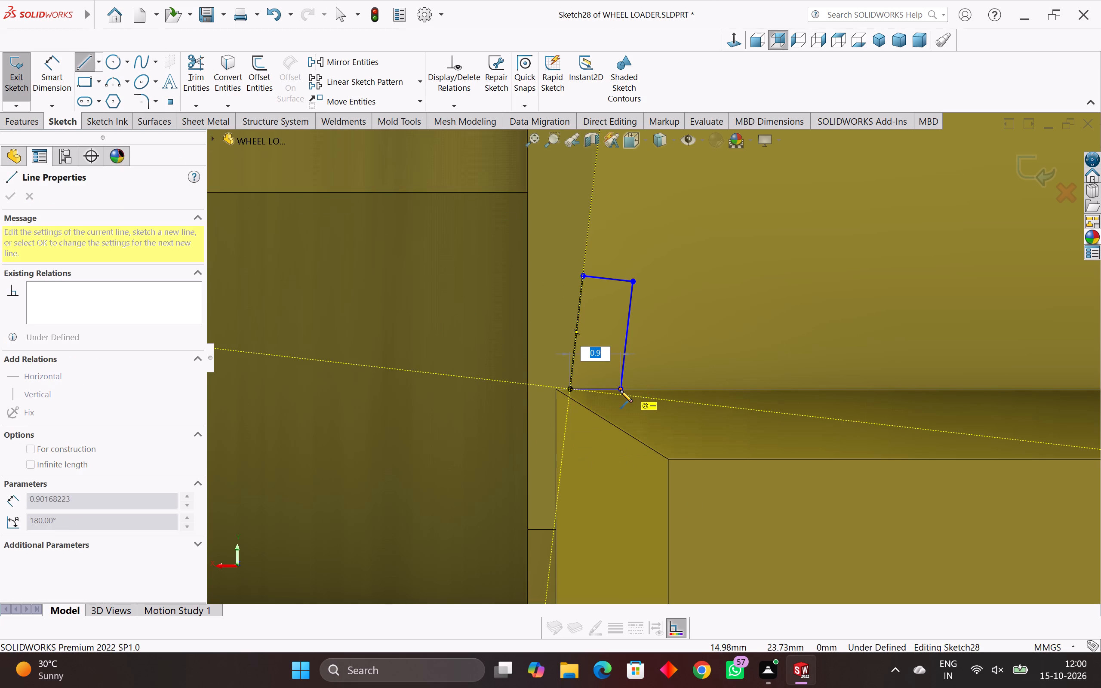
left_click(620, 390)
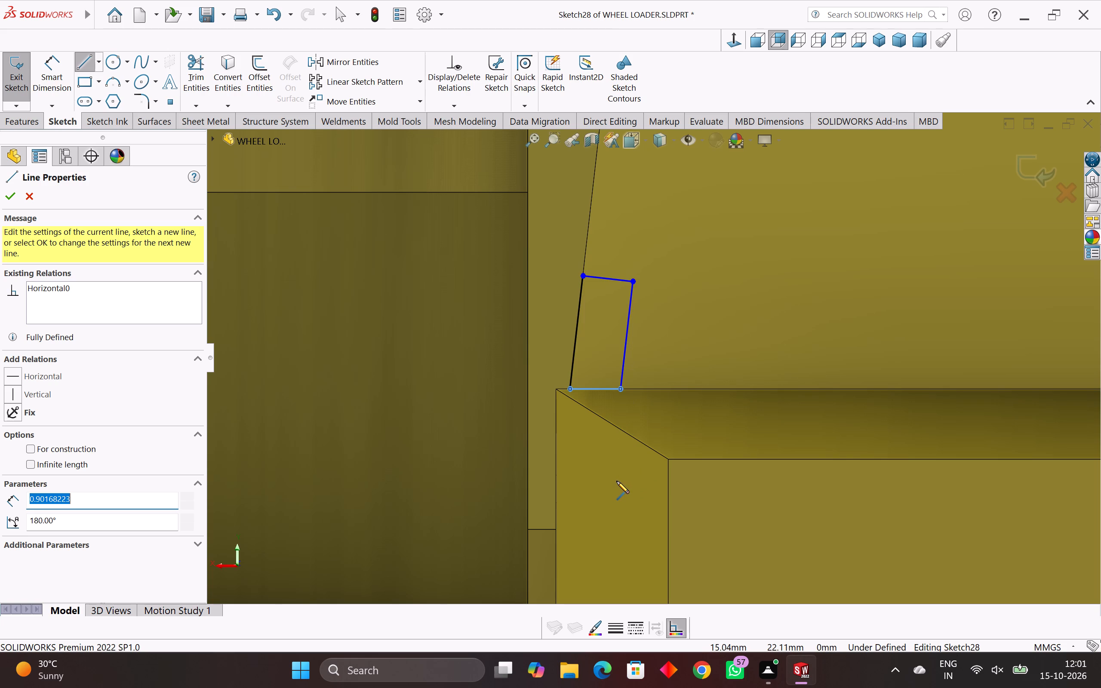
key("Escape")
key("Escape")
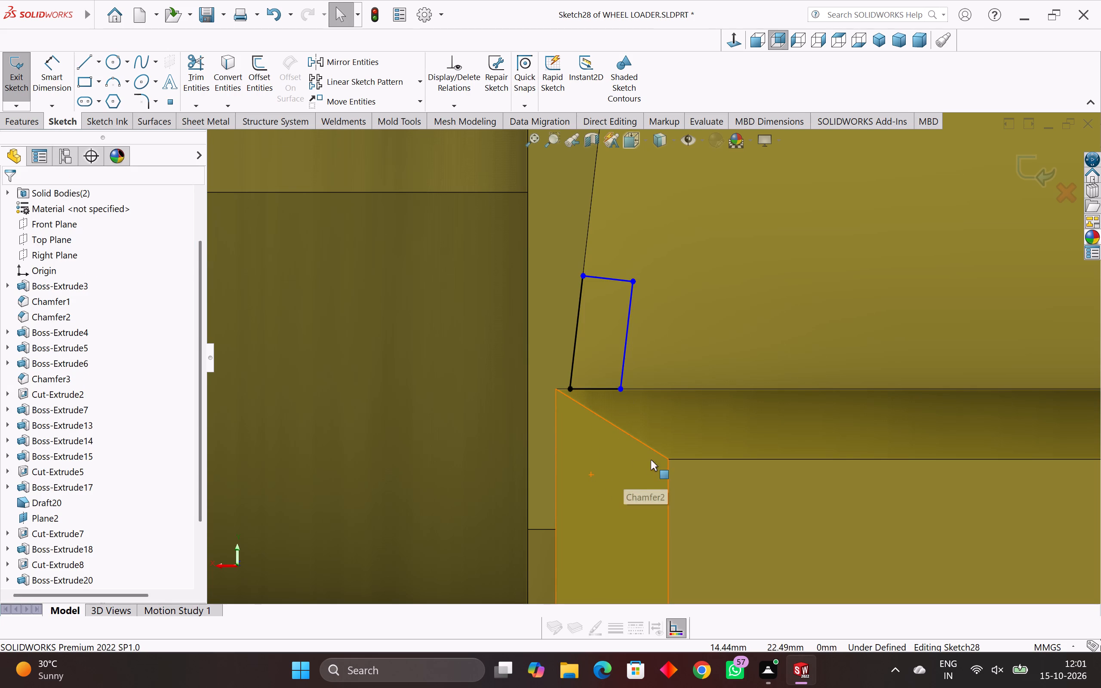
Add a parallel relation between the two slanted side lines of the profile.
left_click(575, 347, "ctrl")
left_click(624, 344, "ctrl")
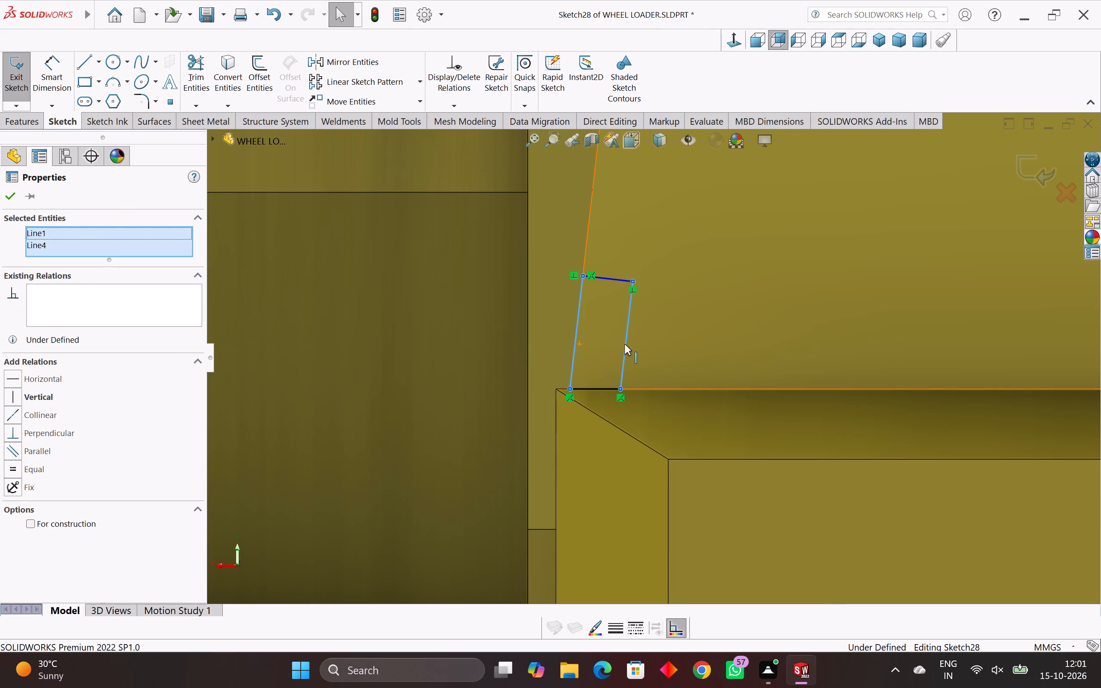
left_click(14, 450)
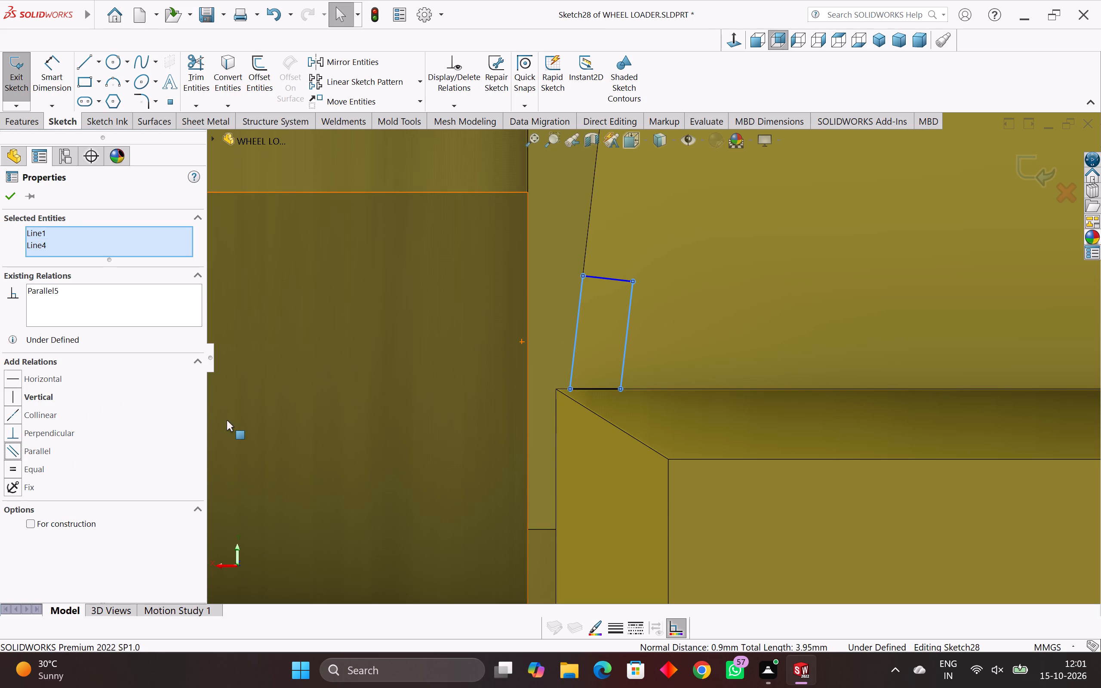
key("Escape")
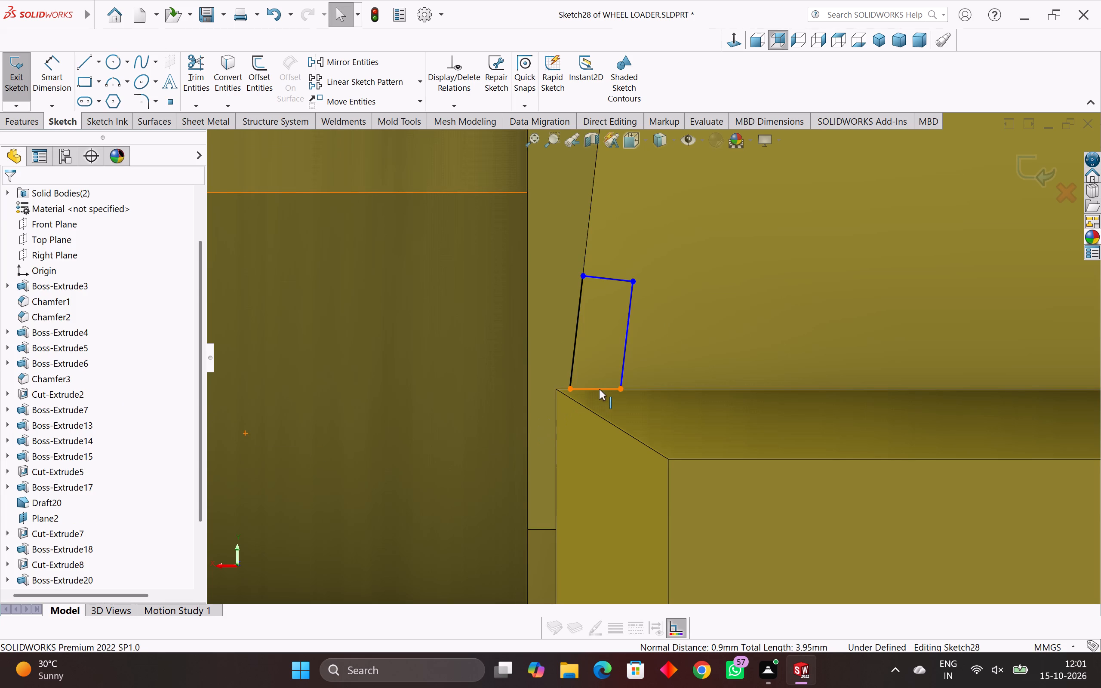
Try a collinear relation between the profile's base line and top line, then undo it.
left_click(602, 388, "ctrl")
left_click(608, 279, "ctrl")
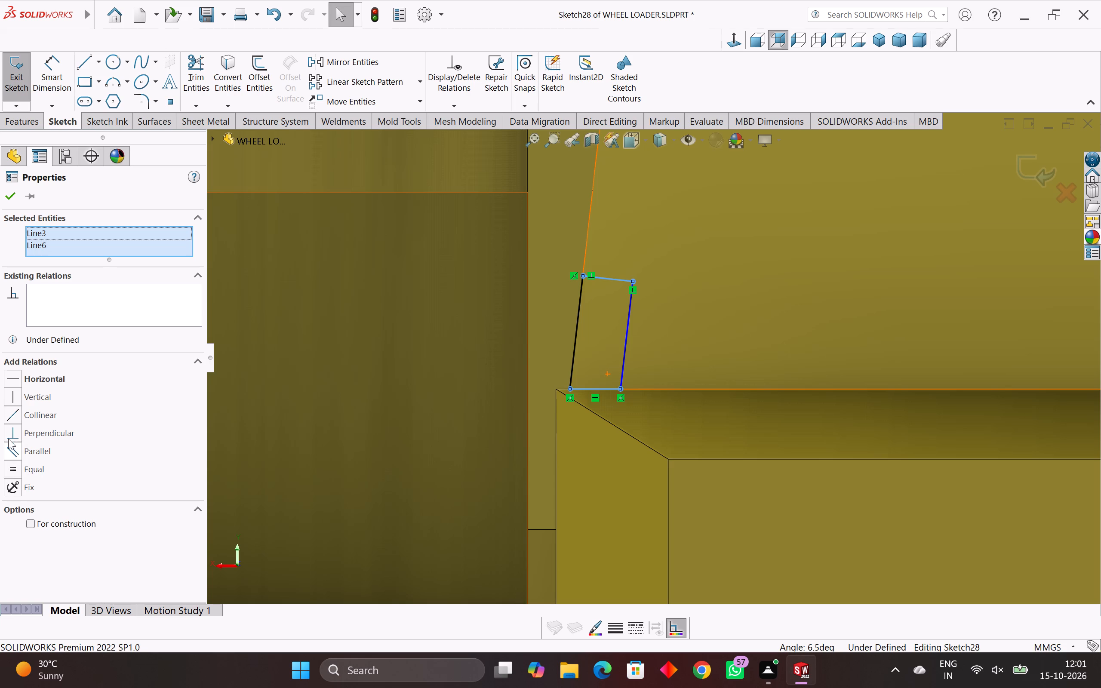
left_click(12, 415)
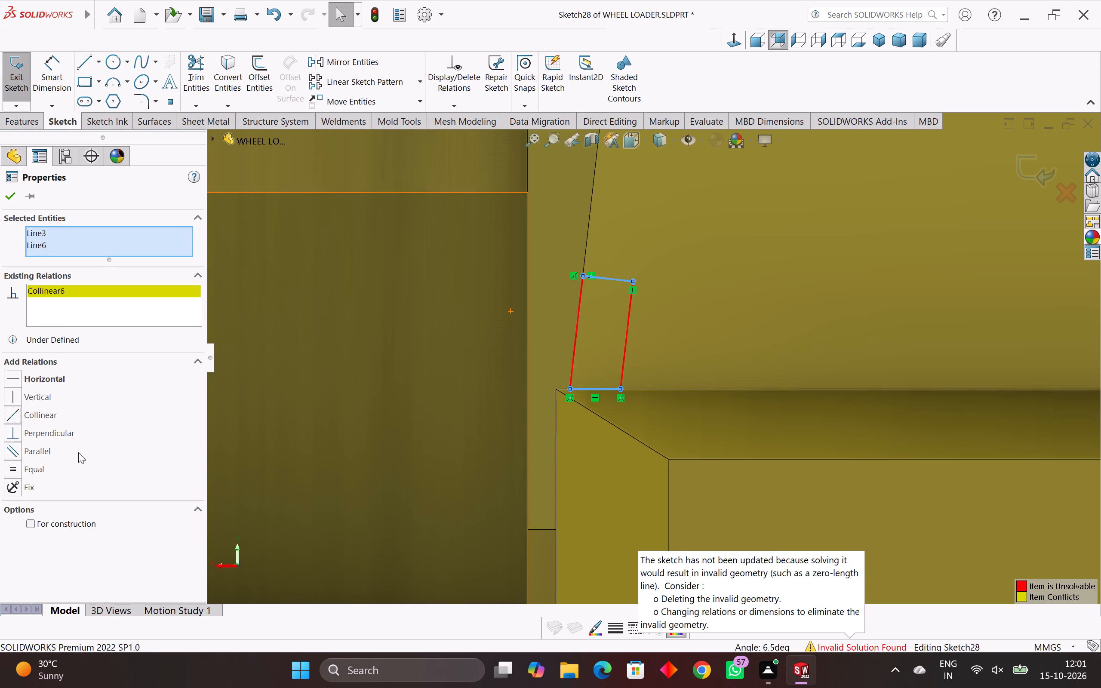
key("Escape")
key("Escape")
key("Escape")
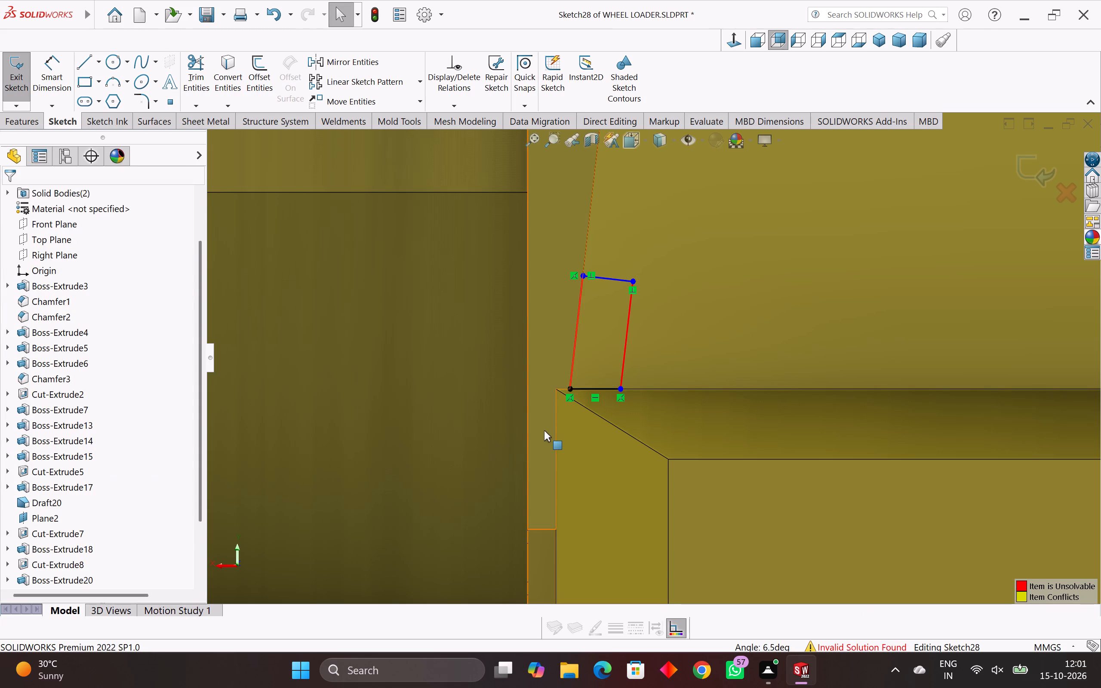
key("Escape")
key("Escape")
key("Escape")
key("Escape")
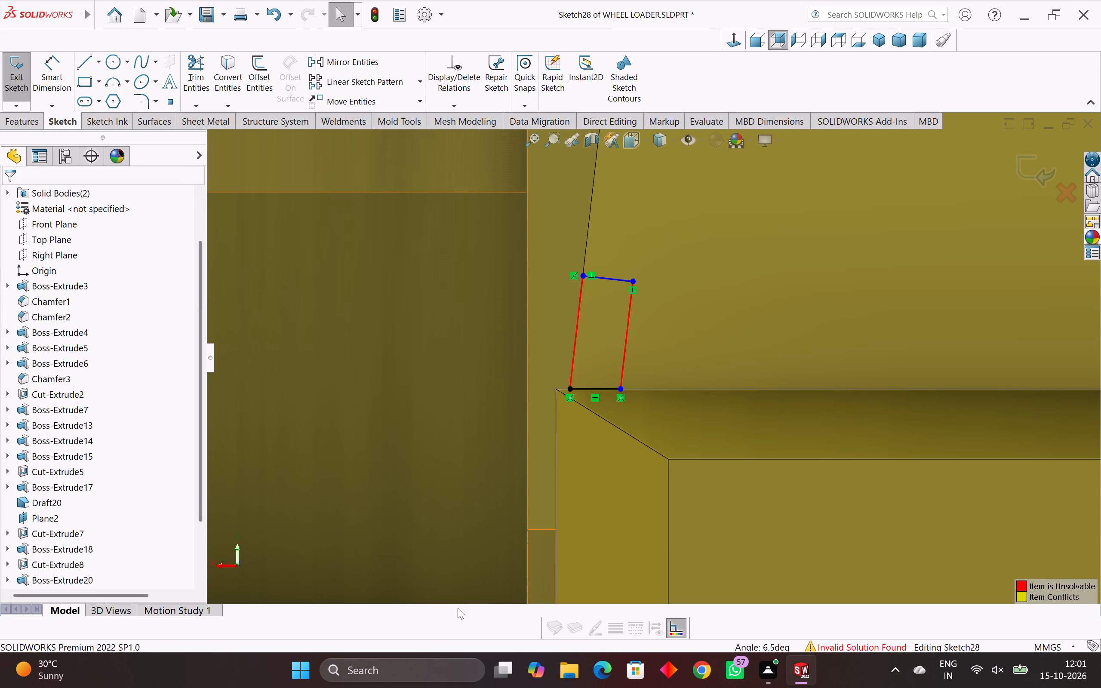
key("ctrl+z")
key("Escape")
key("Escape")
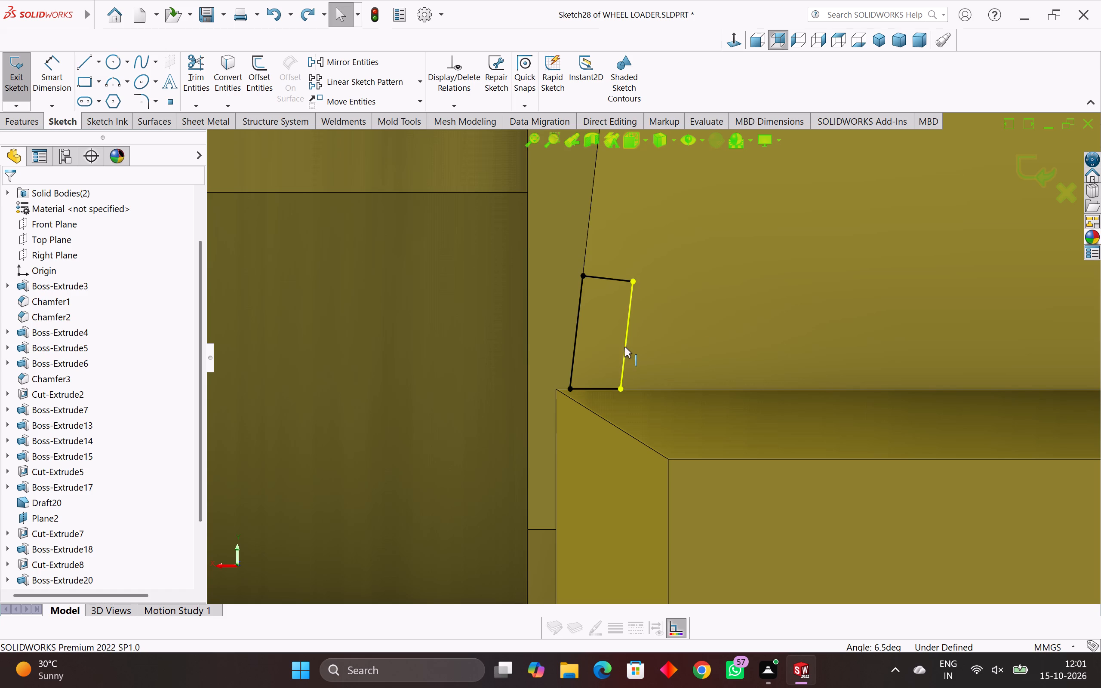
Delete the profile's top line and the slanted side line not lying on the model edge.
scroll(673, 354, "up", 2)
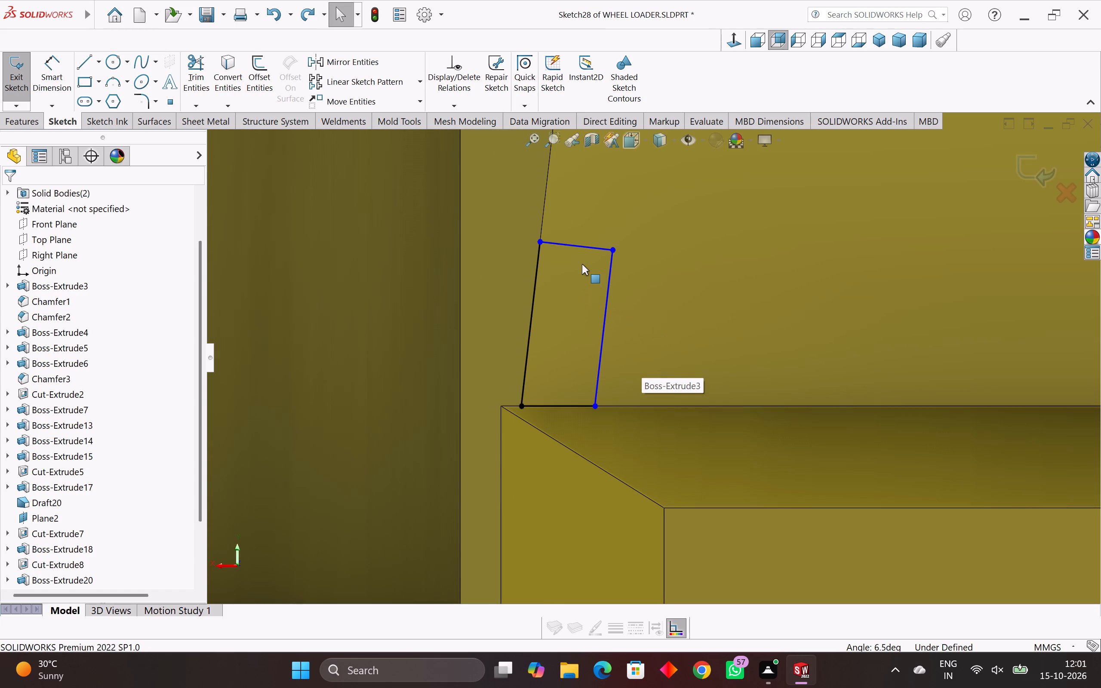
left_click(590, 246)
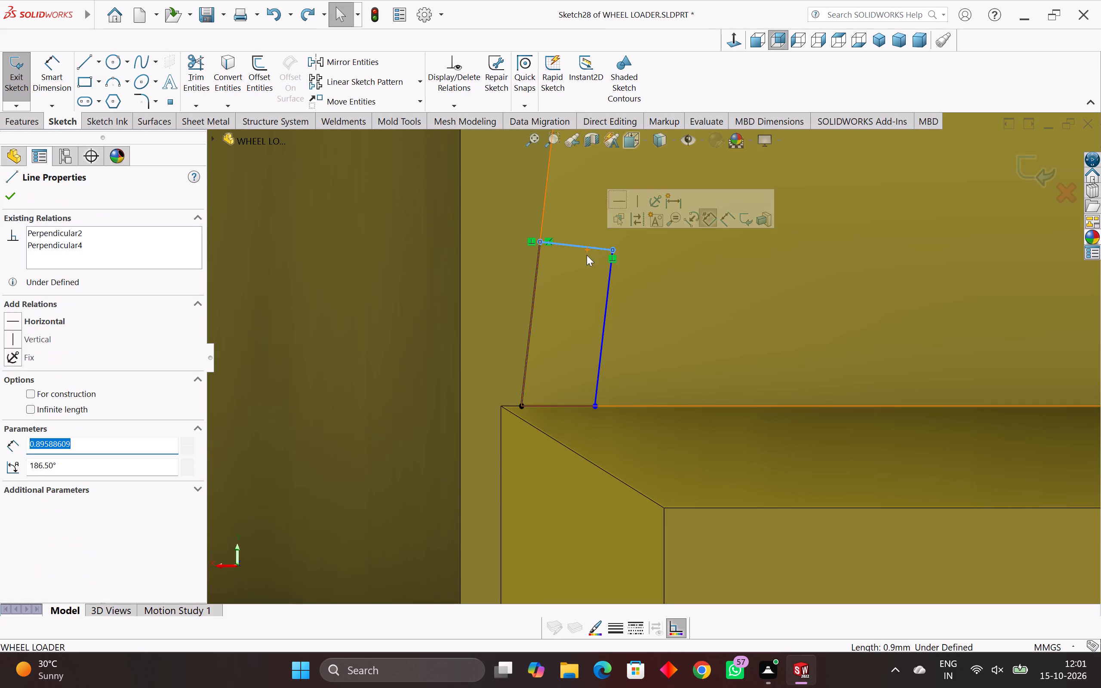
key("Delete")
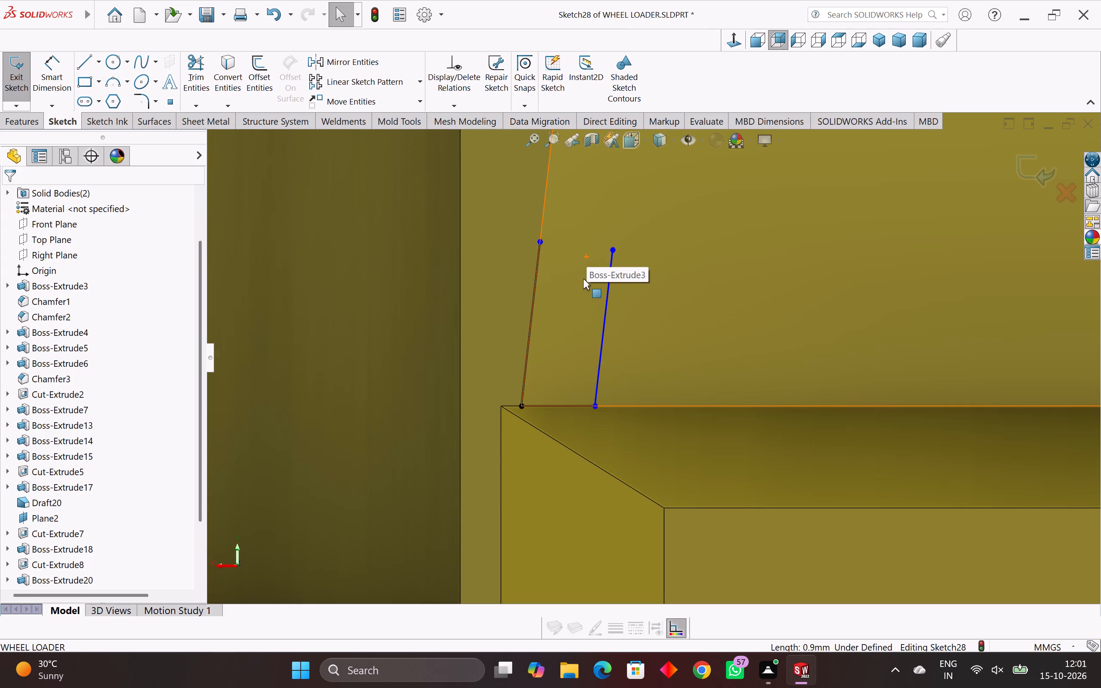
left_click_drag(646, 323, 547, 367)
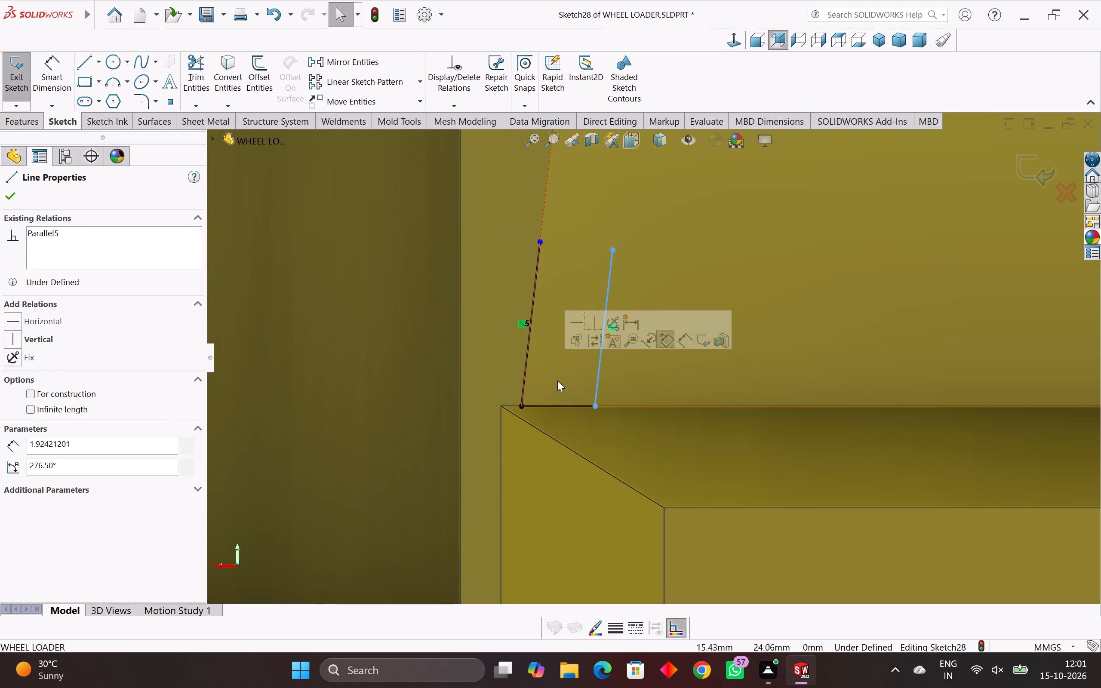
key("Delete")
Sketch a horizontal line about 1.19 mm long from the upper end of the remaining slanted line, toward the base line's free side.
key("l")
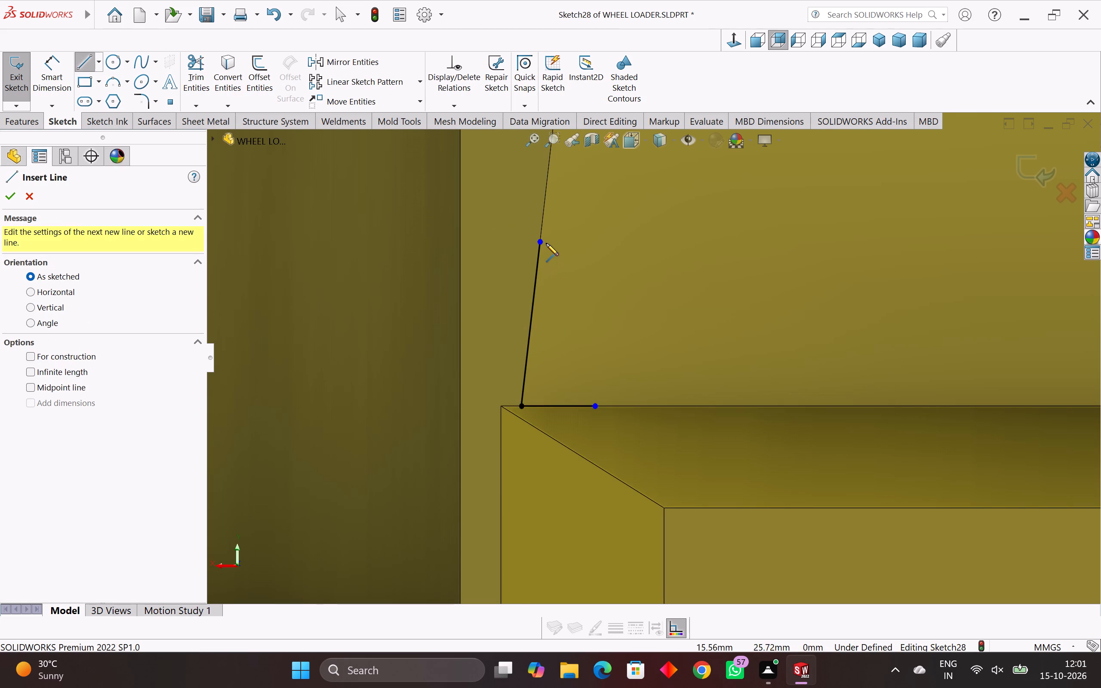
left_click(540, 242)
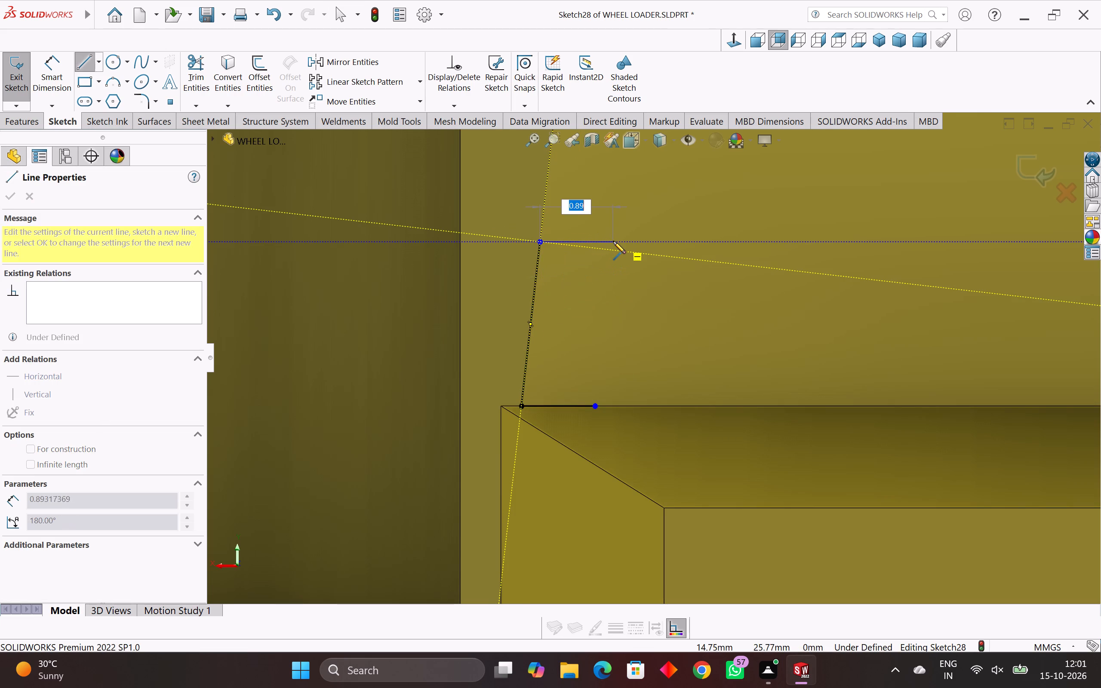
left_click(638, 242)
key("Escape")
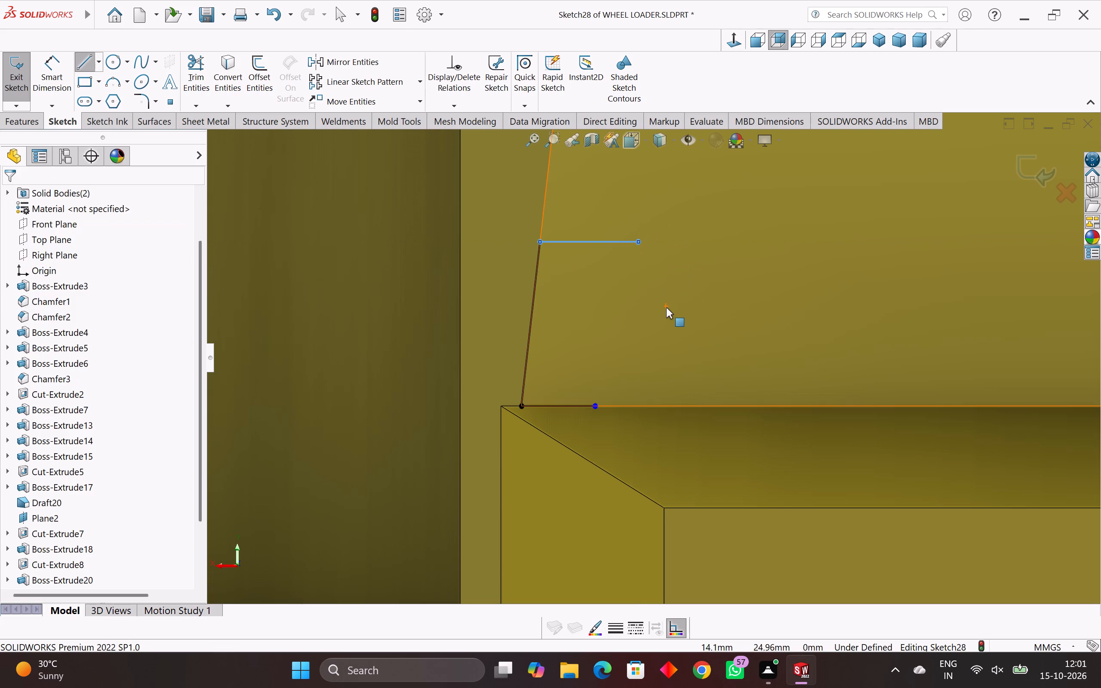
Sketch a line about 2.03 mm long from the base line's free end up to the top line, parallel to the slanted line.
key("l")
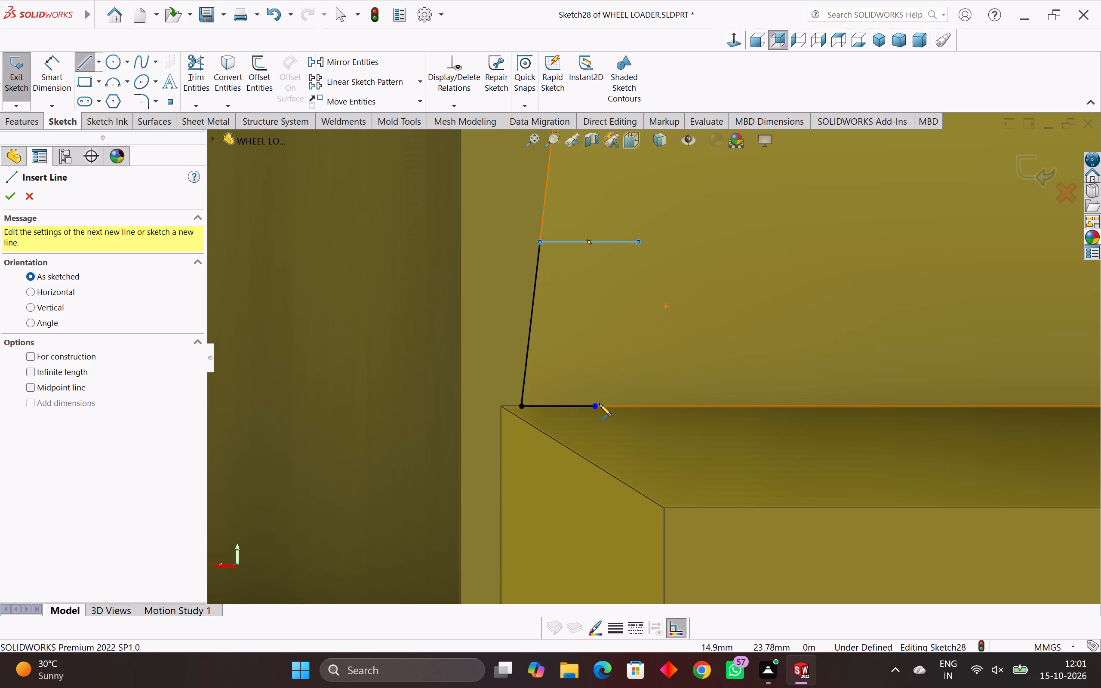
left_click(596, 405)
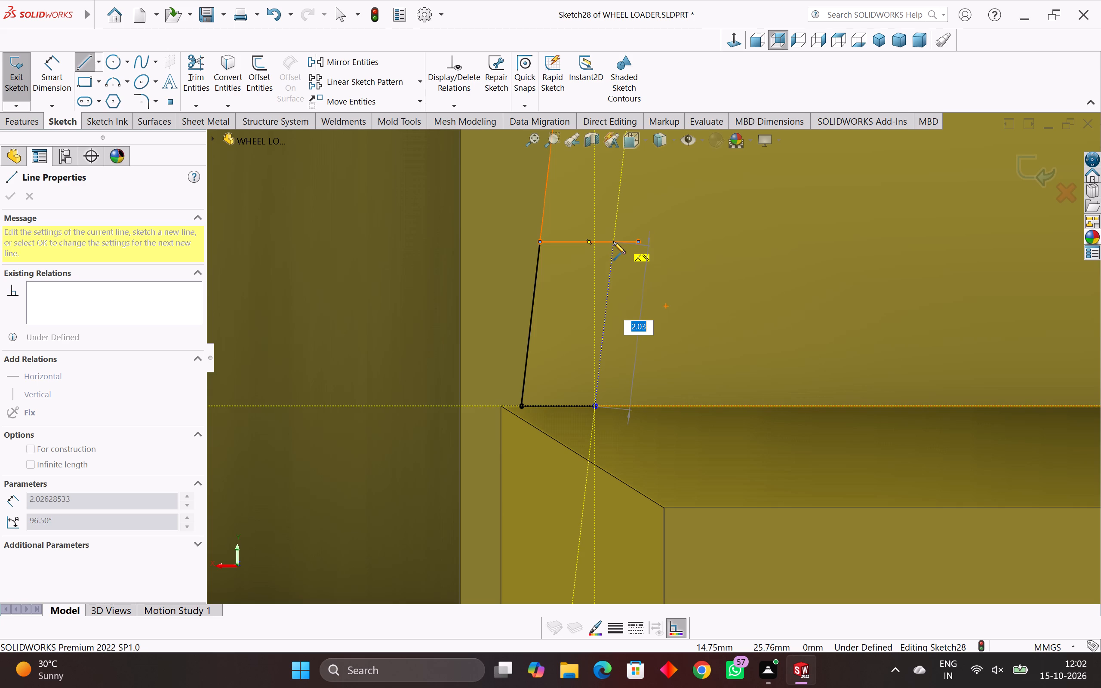
left_click(613, 242)
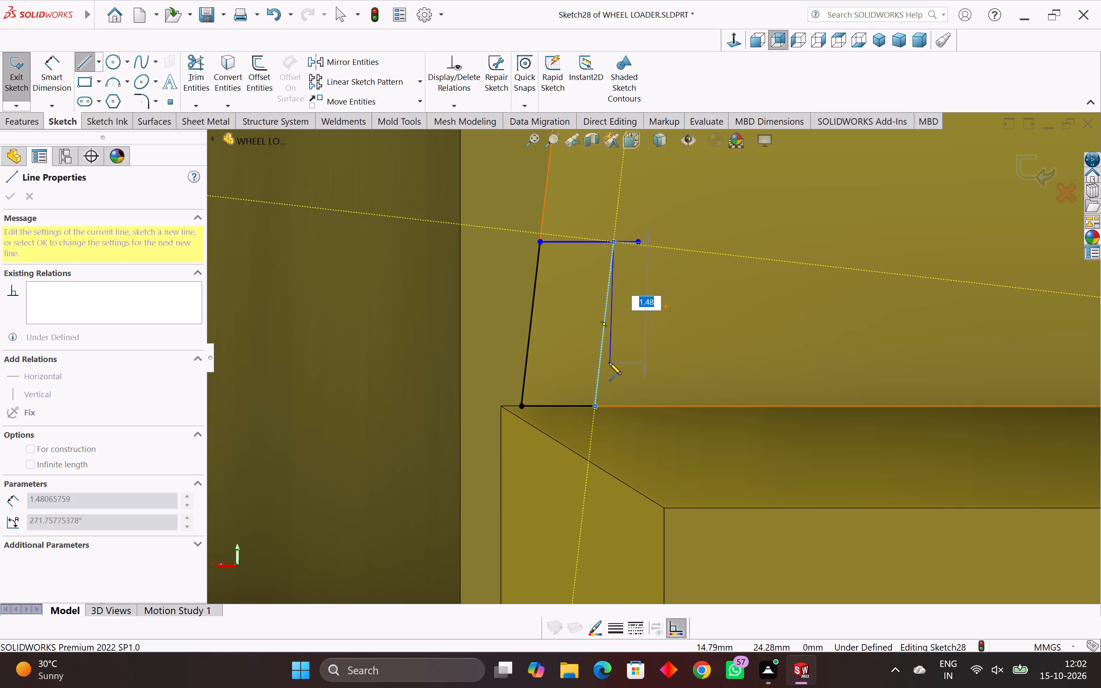
key("Escape")
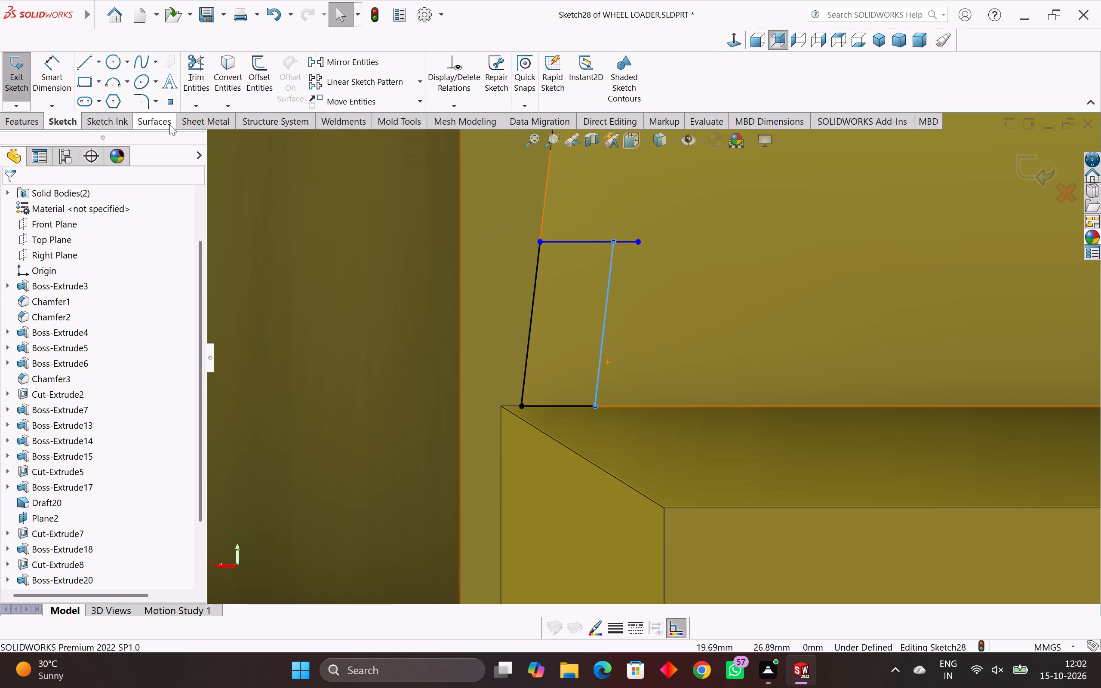
Trim away the top line's overhang beyond the free slanted side using Trim to closest.
left_click(202, 62)
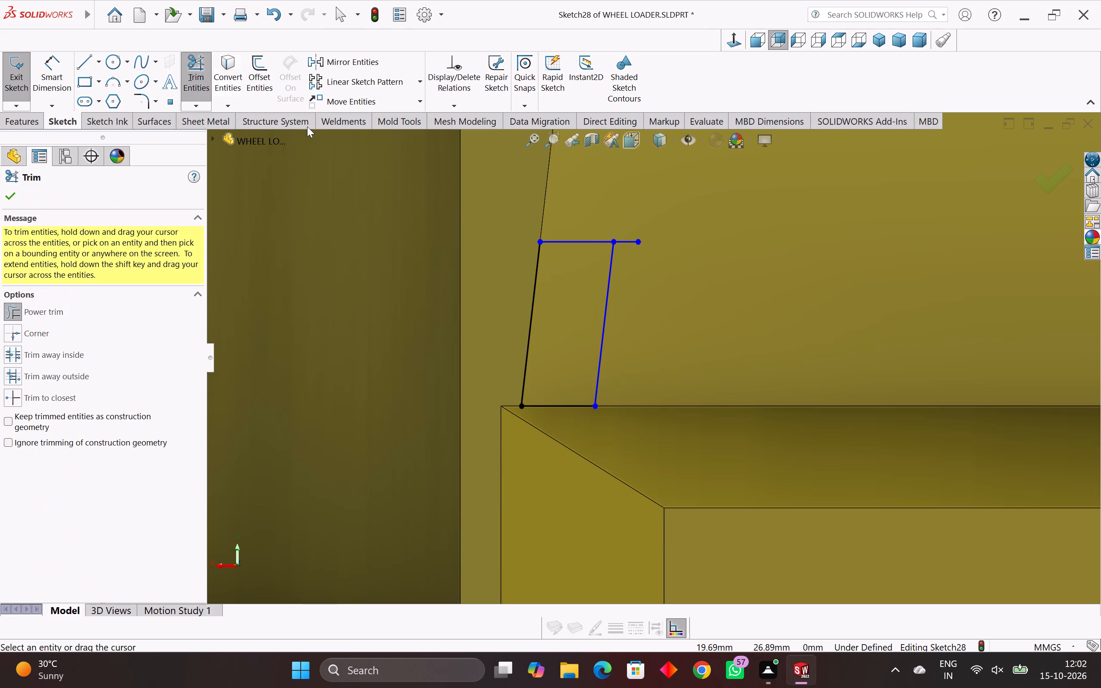
left_click(12, 396)
left_click(624, 243)
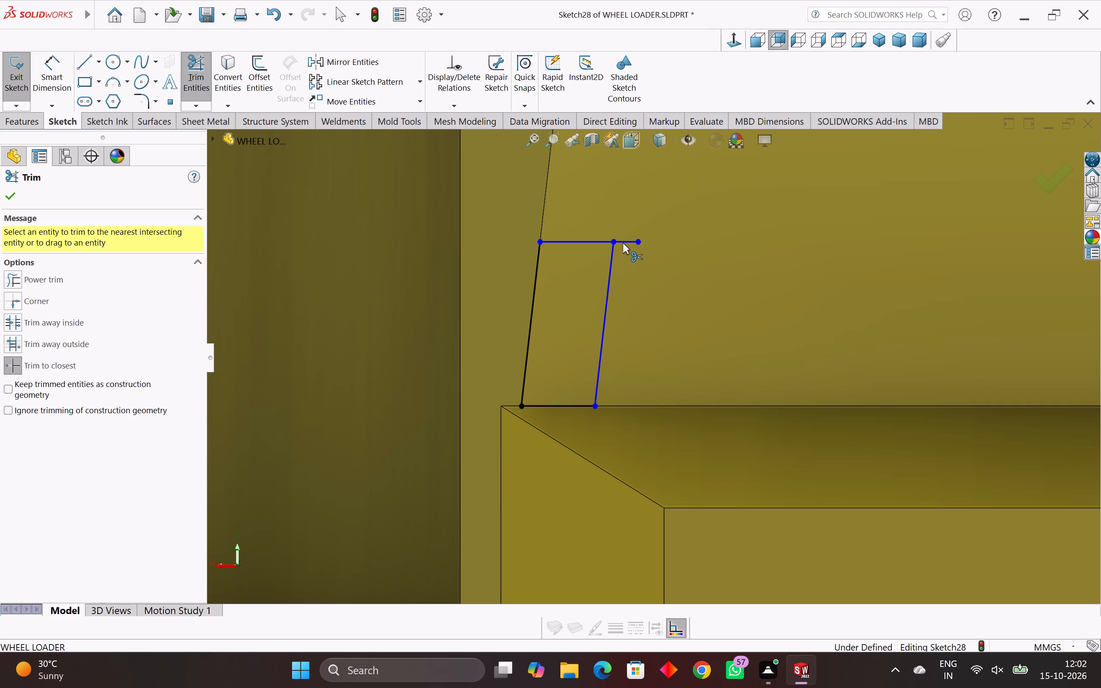
scroll(612, 349, "down", 1)
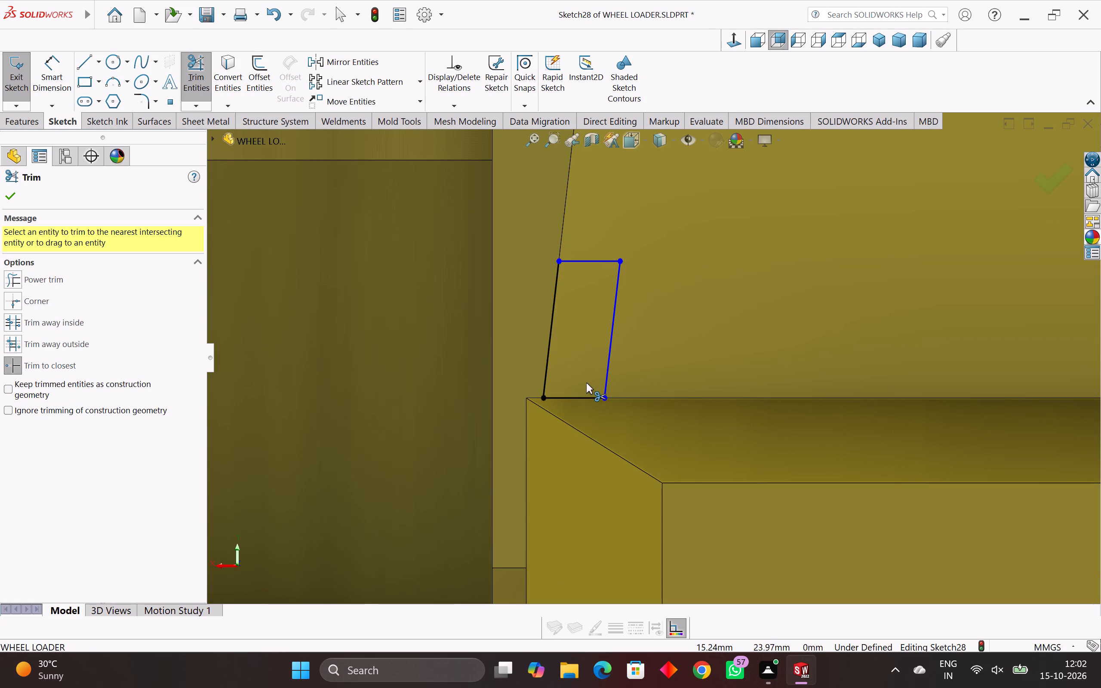
key("Escape")
key("Escape")
key("Escape")
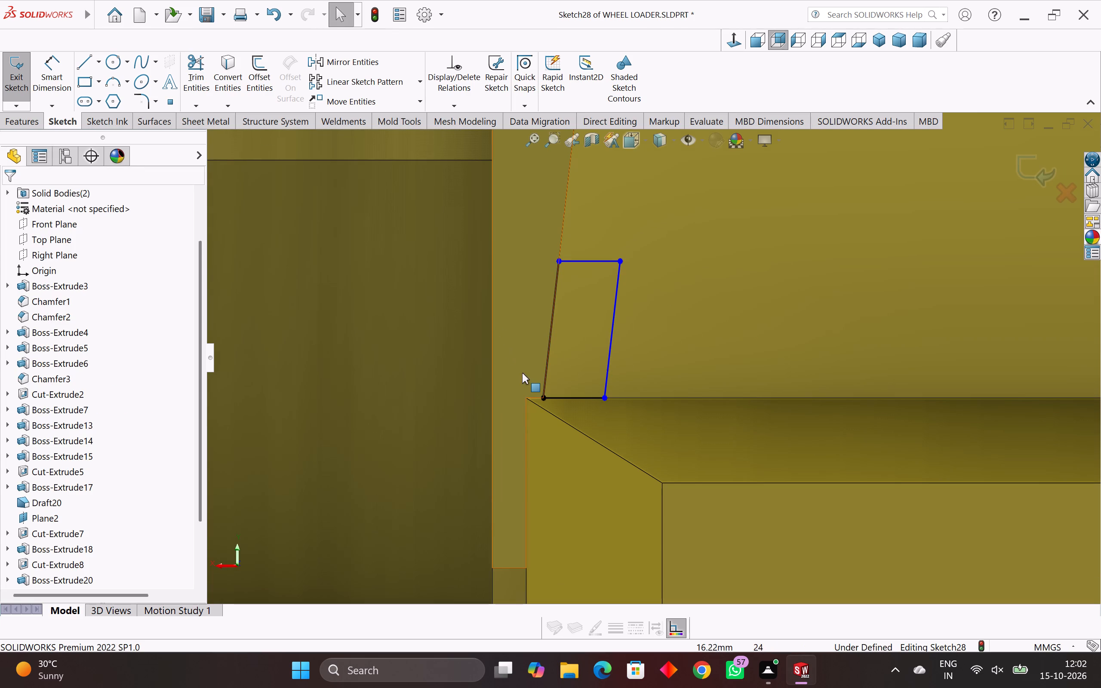
Add an equal relation between the profile's two parallel slanted side lines.
left_click(547, 368, "ctrl")
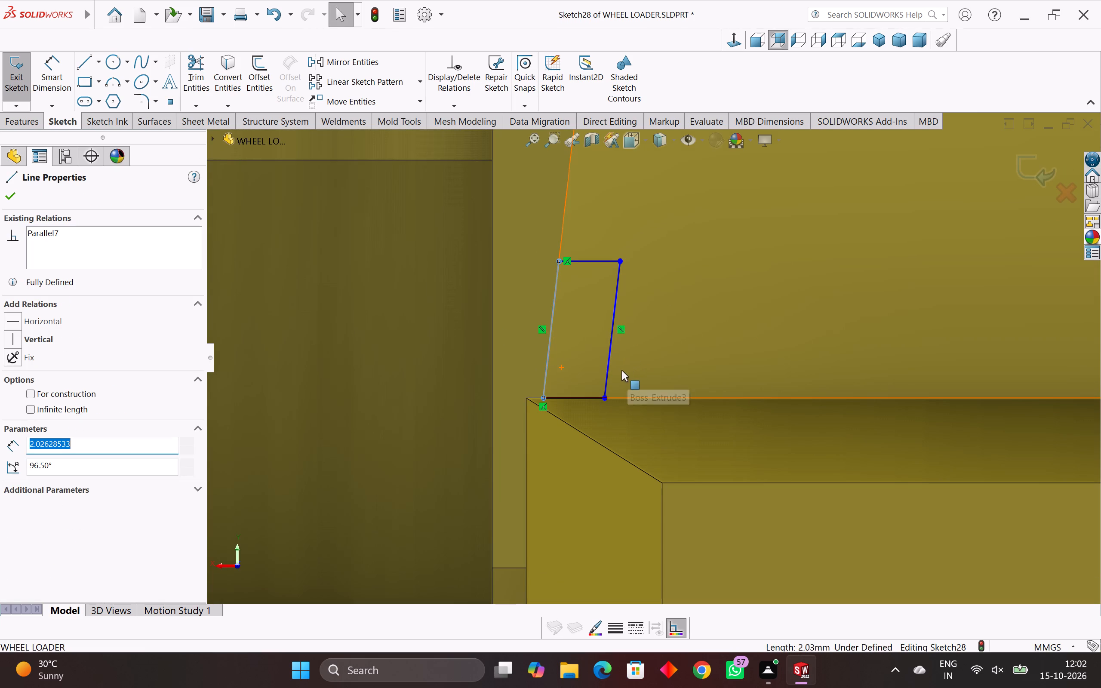
left_click(609, 365, "ctrl")
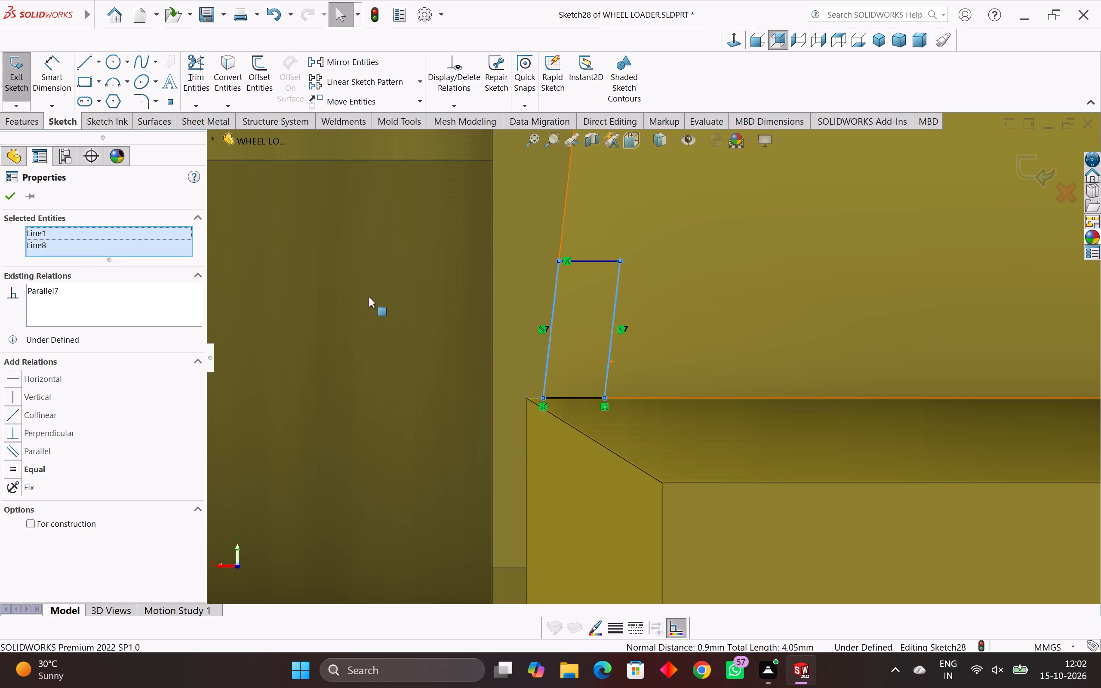
left_click(11, 450)
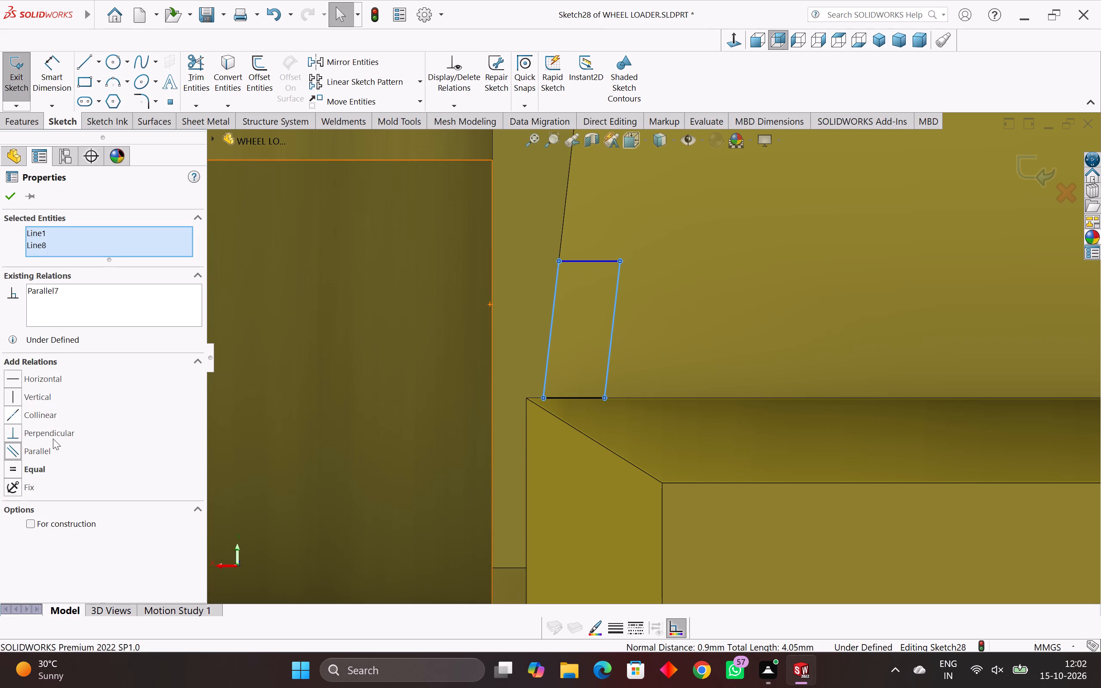
left_click(38, 469)
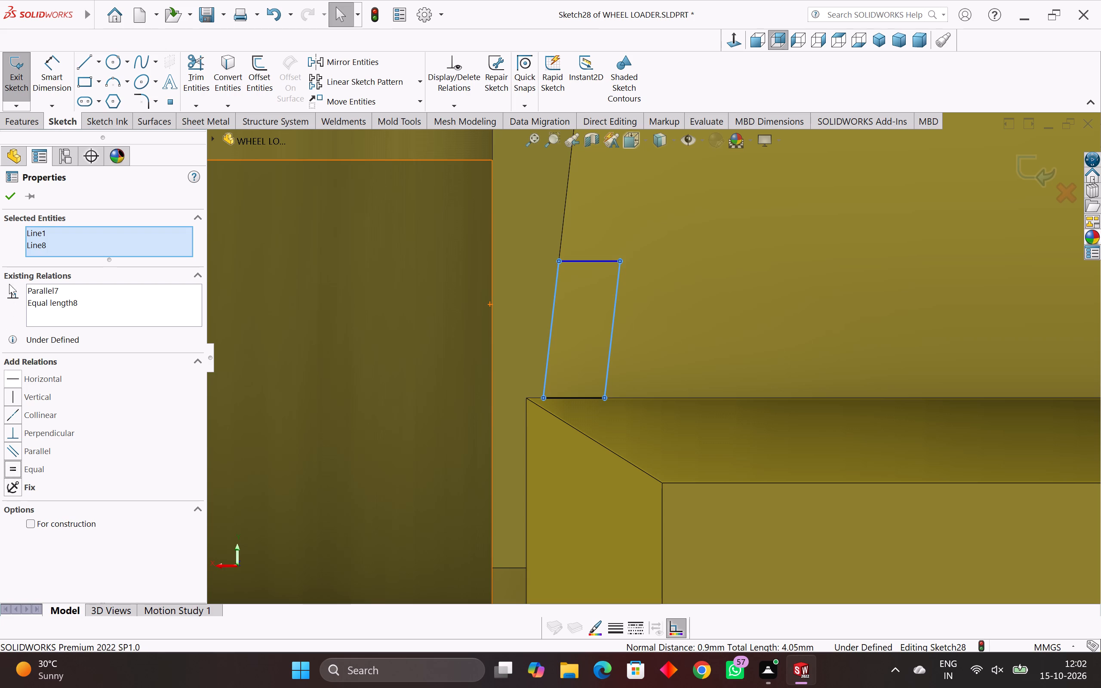
left_click(11, 201)
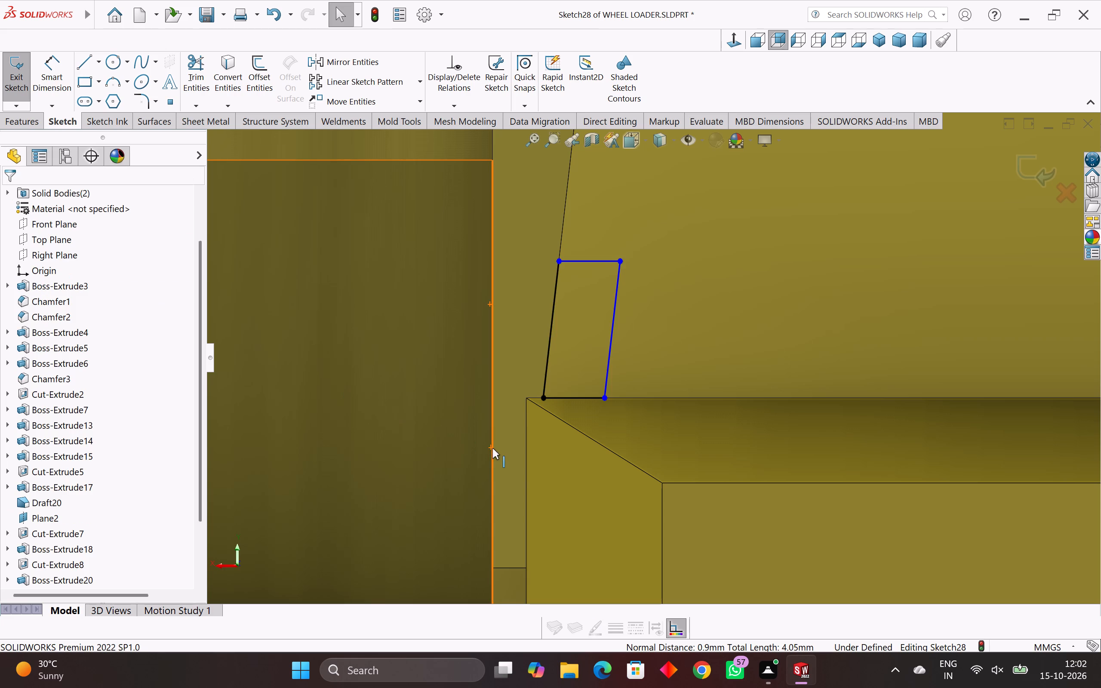
Add equal and parallel relations between the profile's base line and top line.
left_click(572, 398, "ctrl")
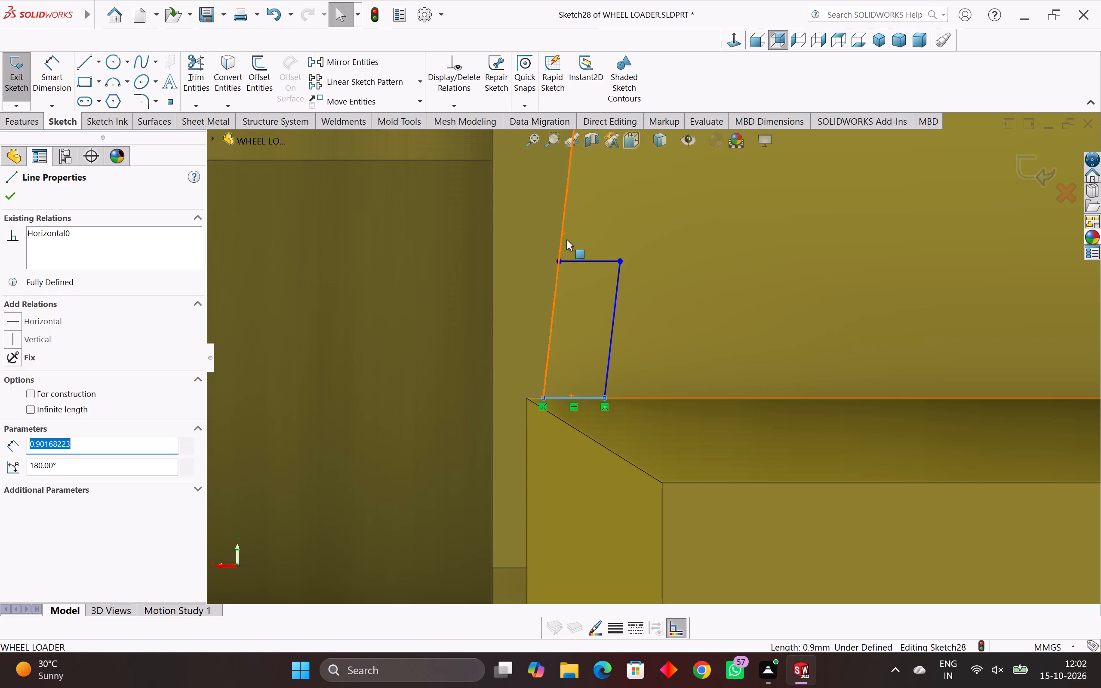
left_click(581, 261, "ctrl")
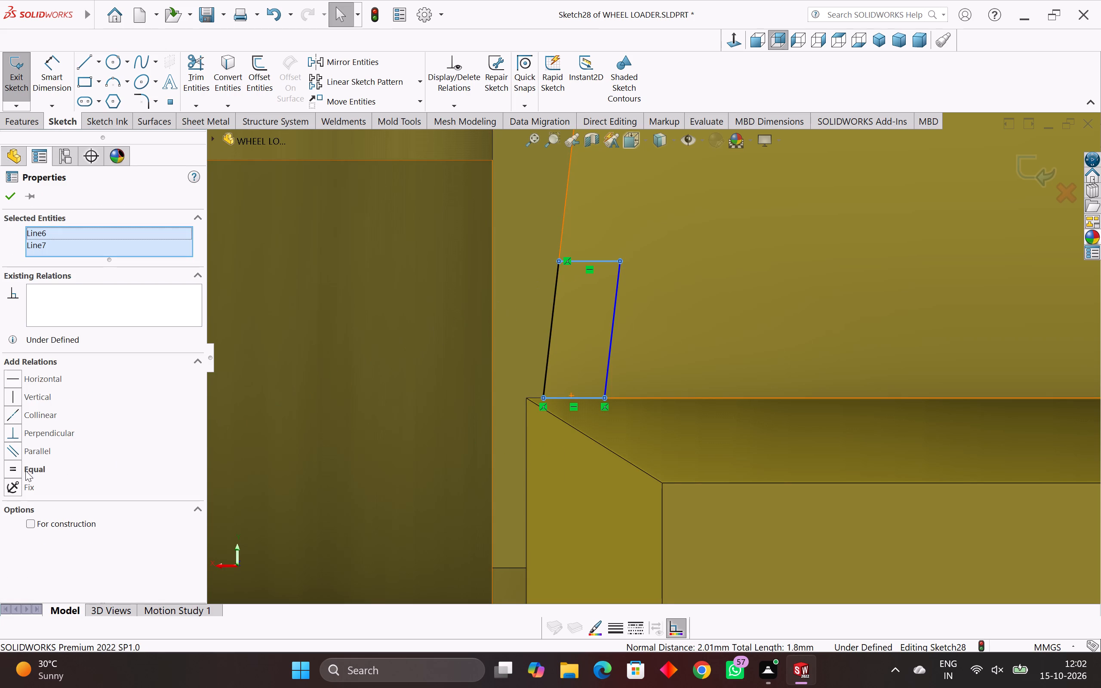
left_click(9, 472)
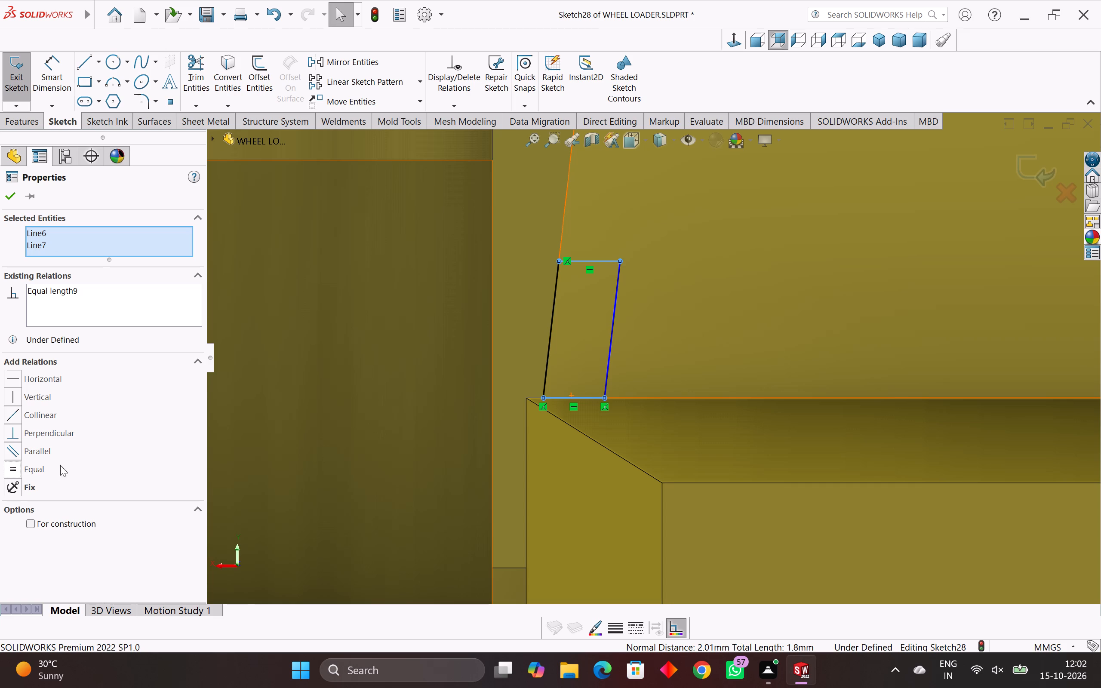
left_click(36, 448)
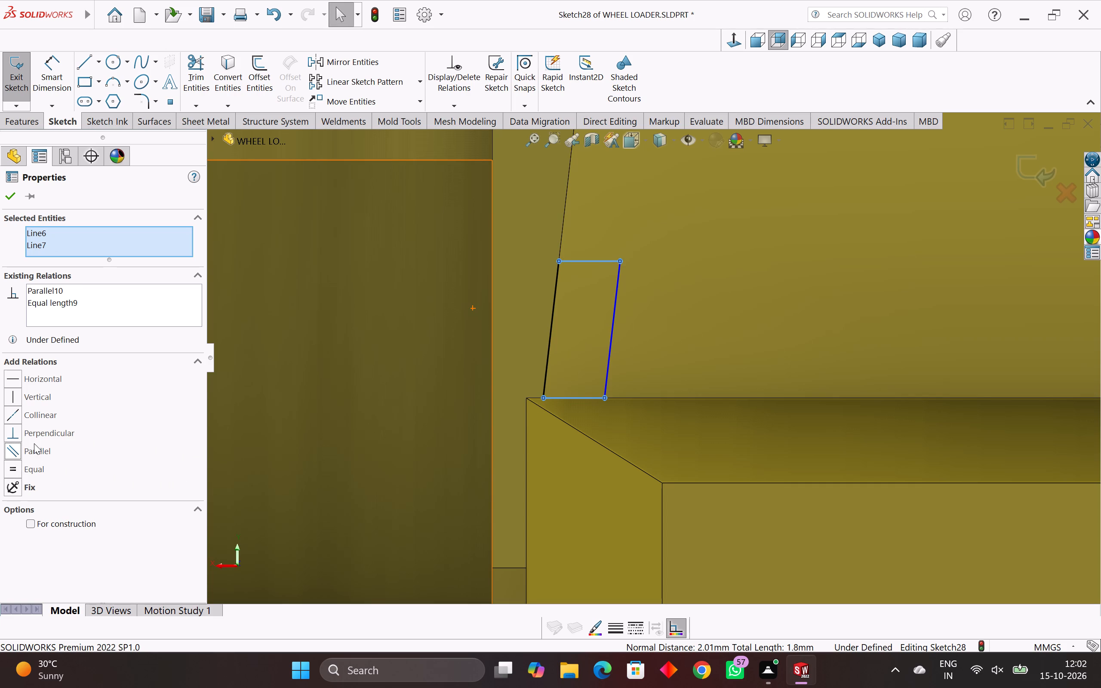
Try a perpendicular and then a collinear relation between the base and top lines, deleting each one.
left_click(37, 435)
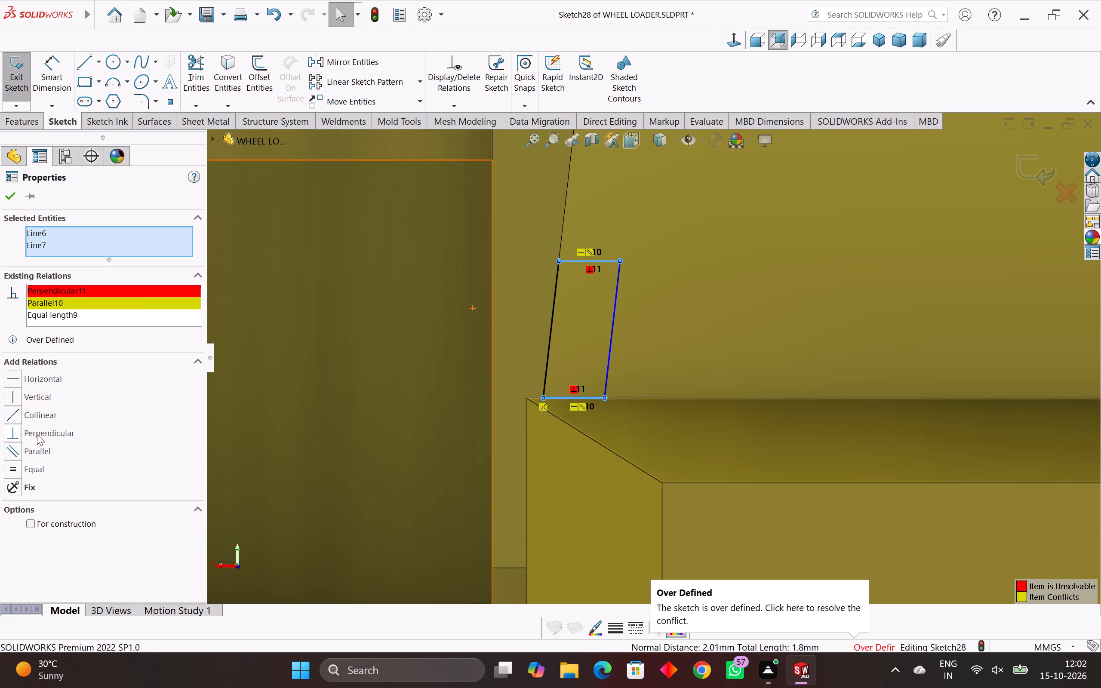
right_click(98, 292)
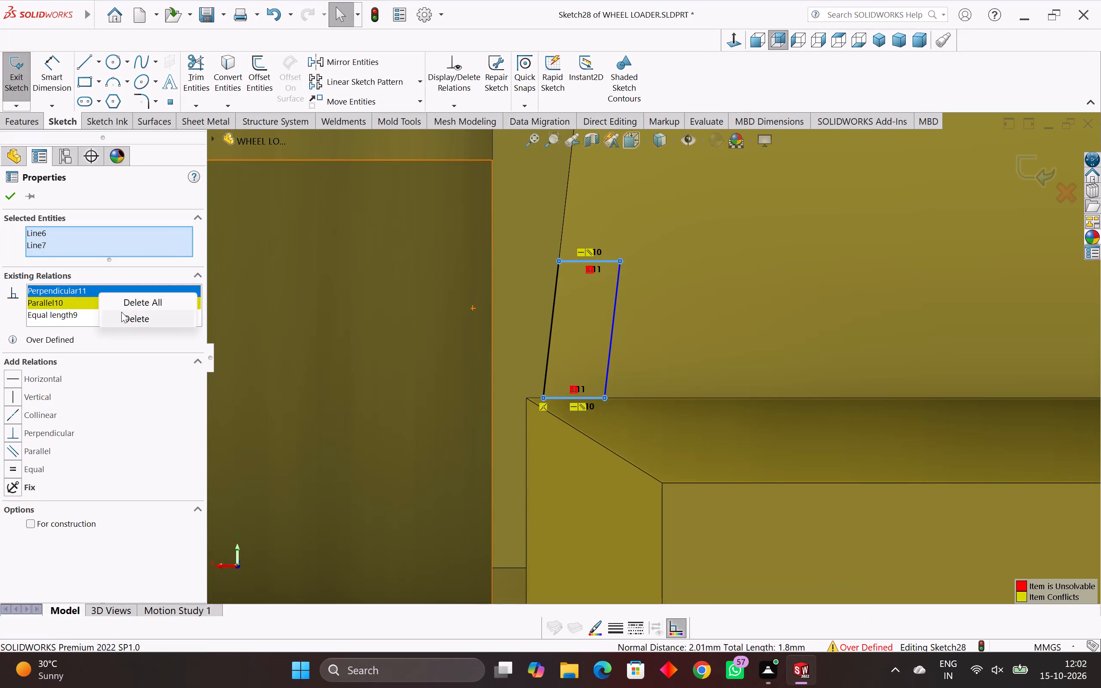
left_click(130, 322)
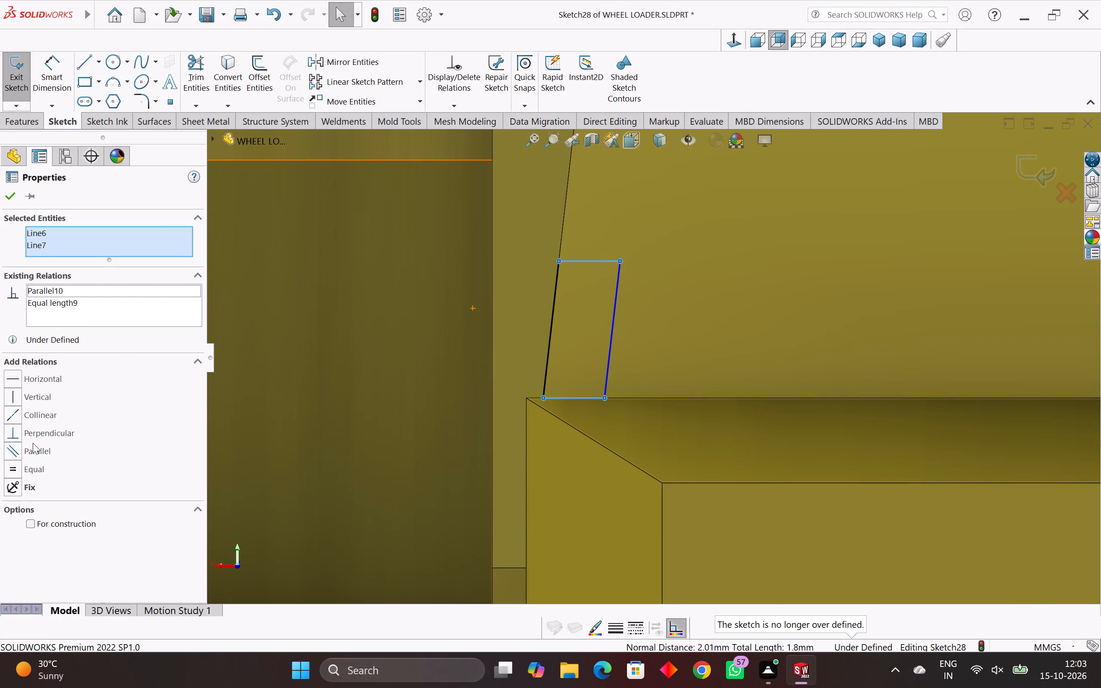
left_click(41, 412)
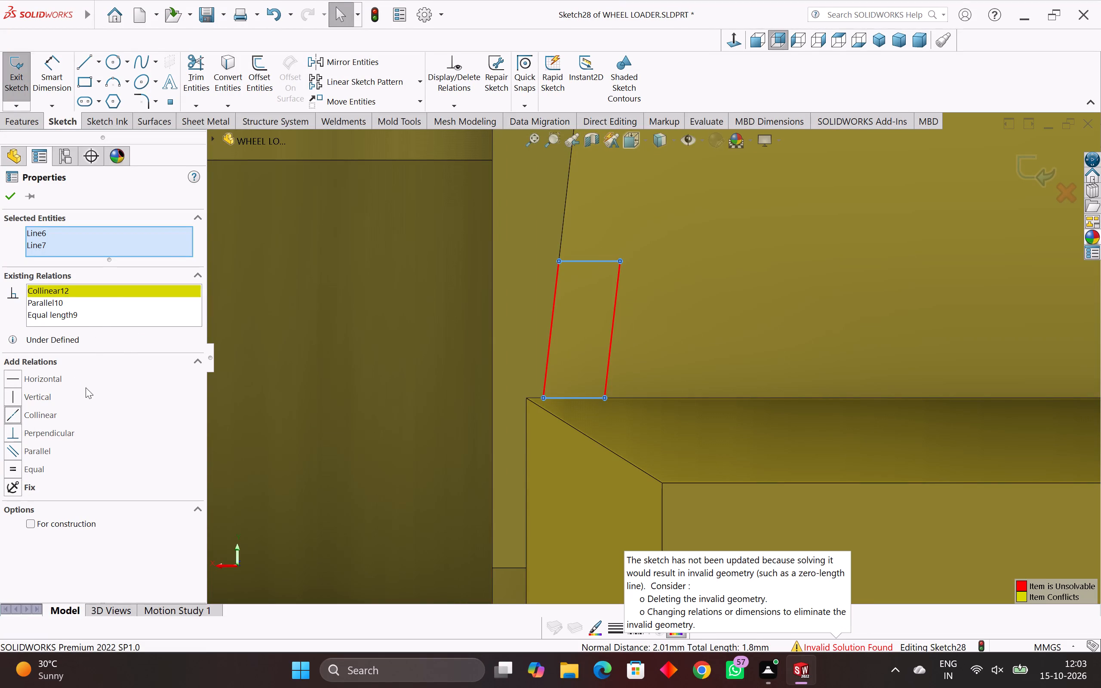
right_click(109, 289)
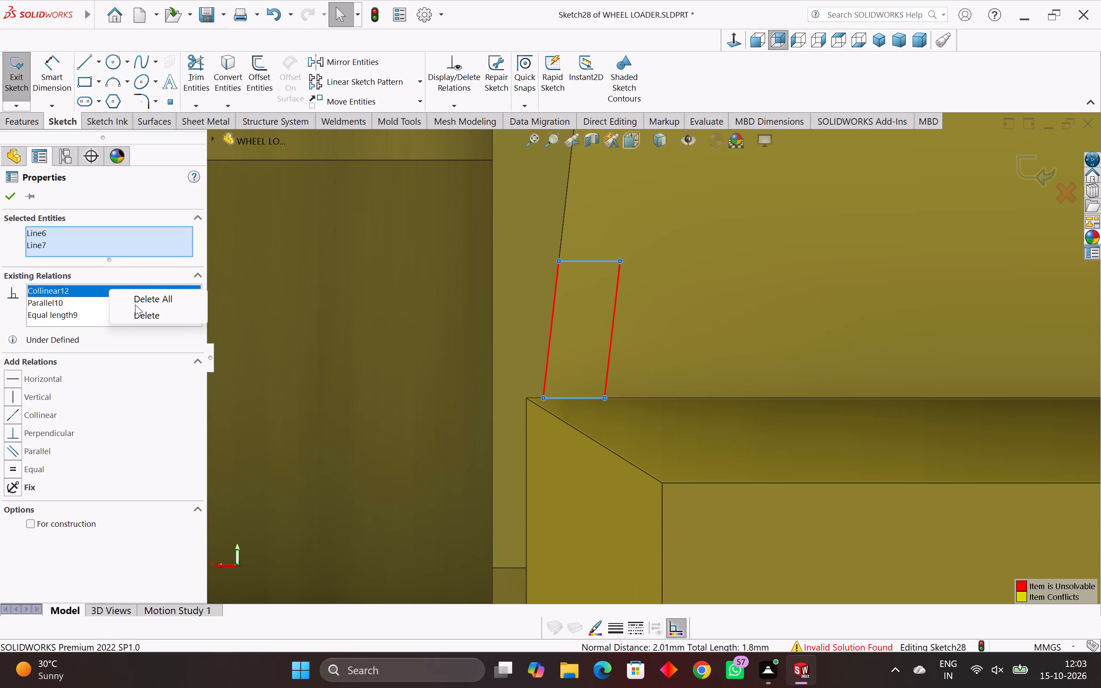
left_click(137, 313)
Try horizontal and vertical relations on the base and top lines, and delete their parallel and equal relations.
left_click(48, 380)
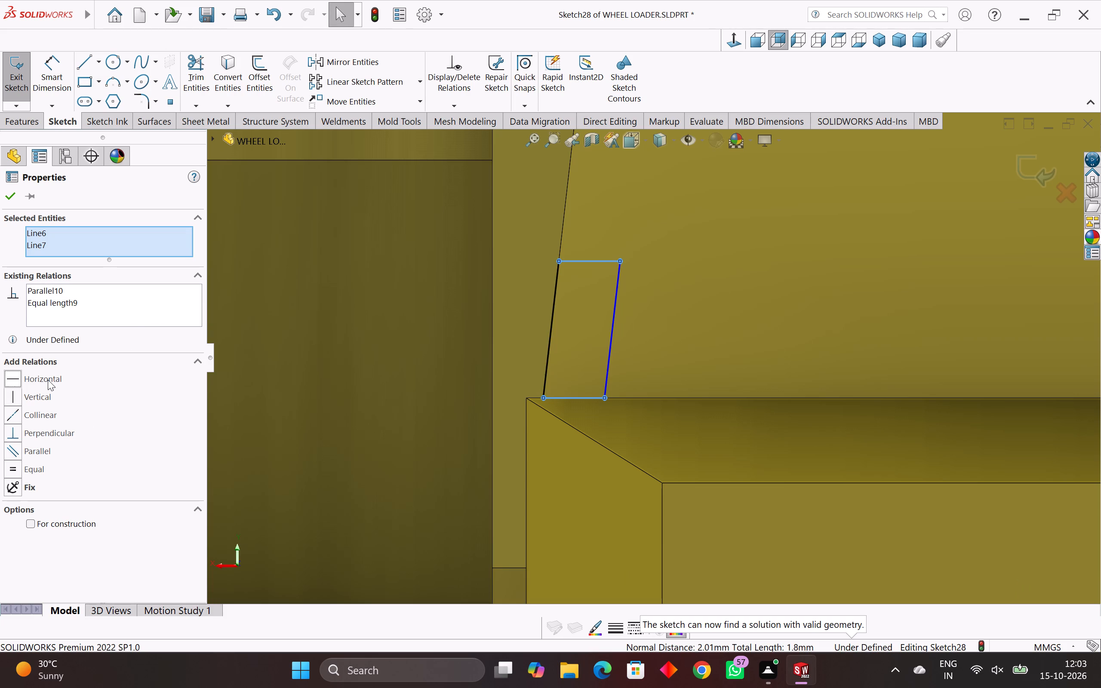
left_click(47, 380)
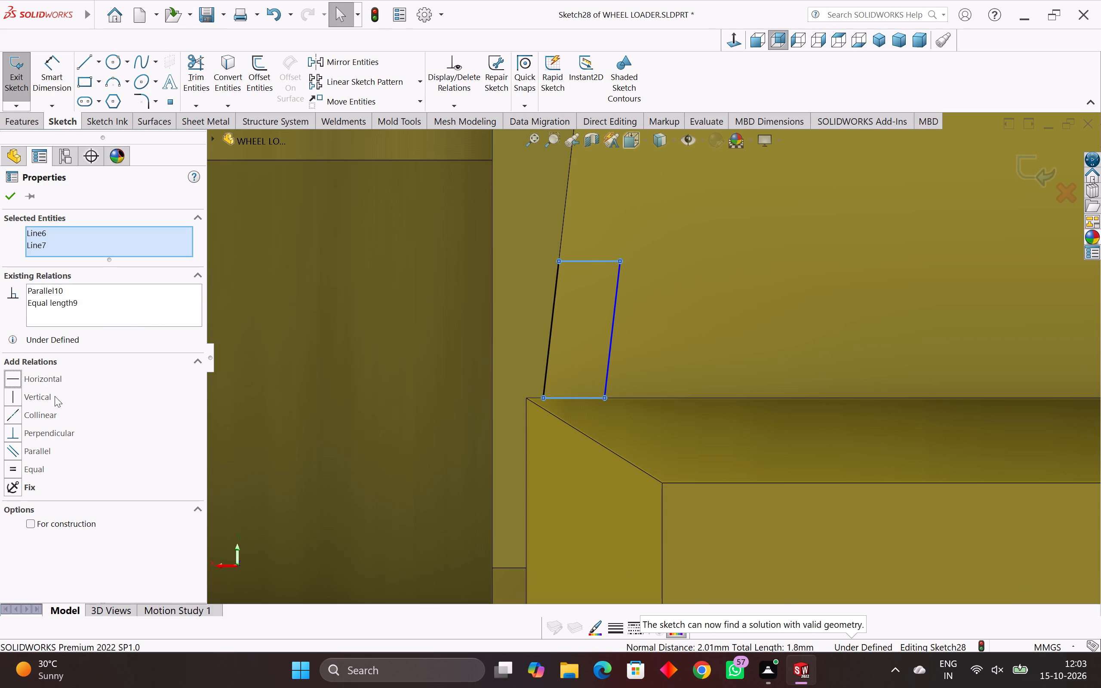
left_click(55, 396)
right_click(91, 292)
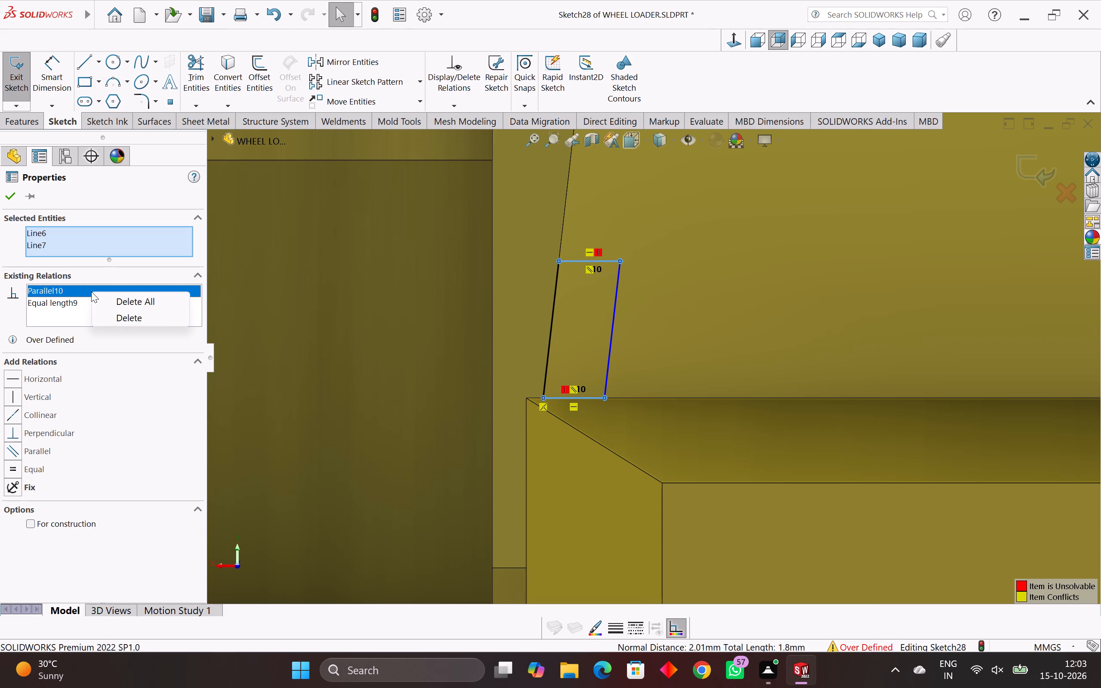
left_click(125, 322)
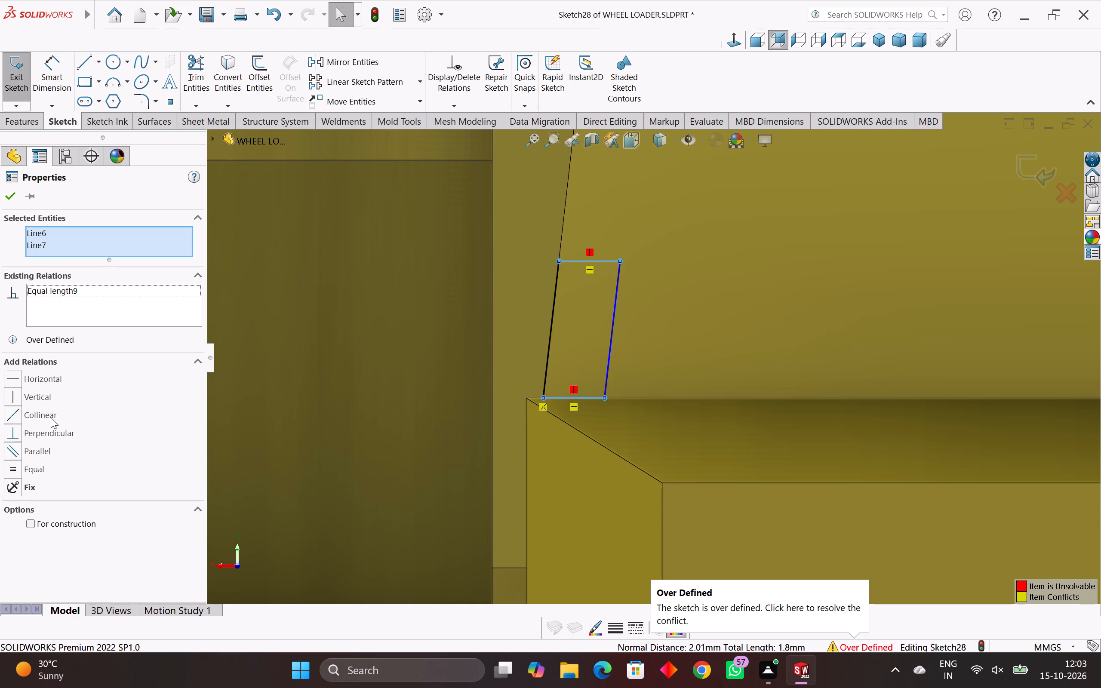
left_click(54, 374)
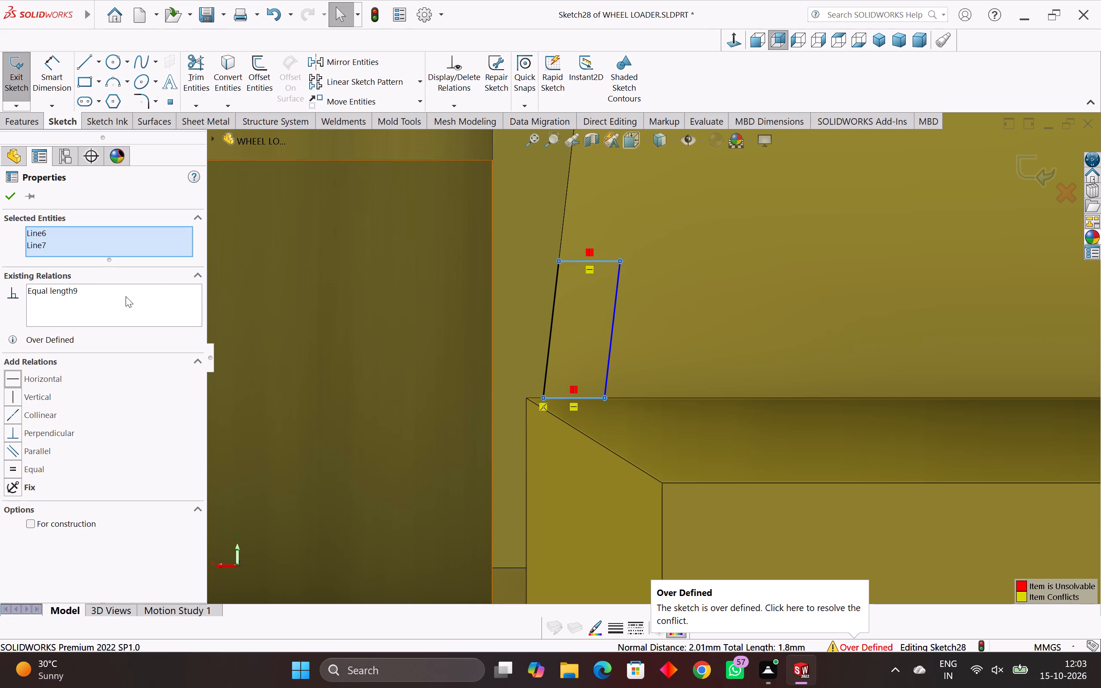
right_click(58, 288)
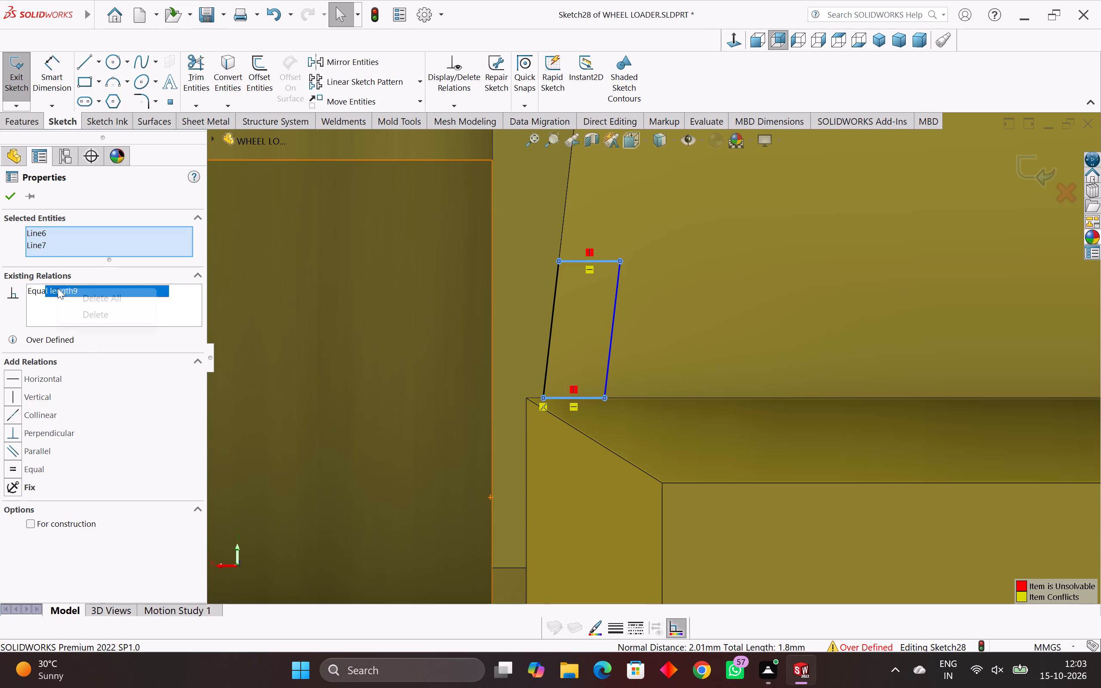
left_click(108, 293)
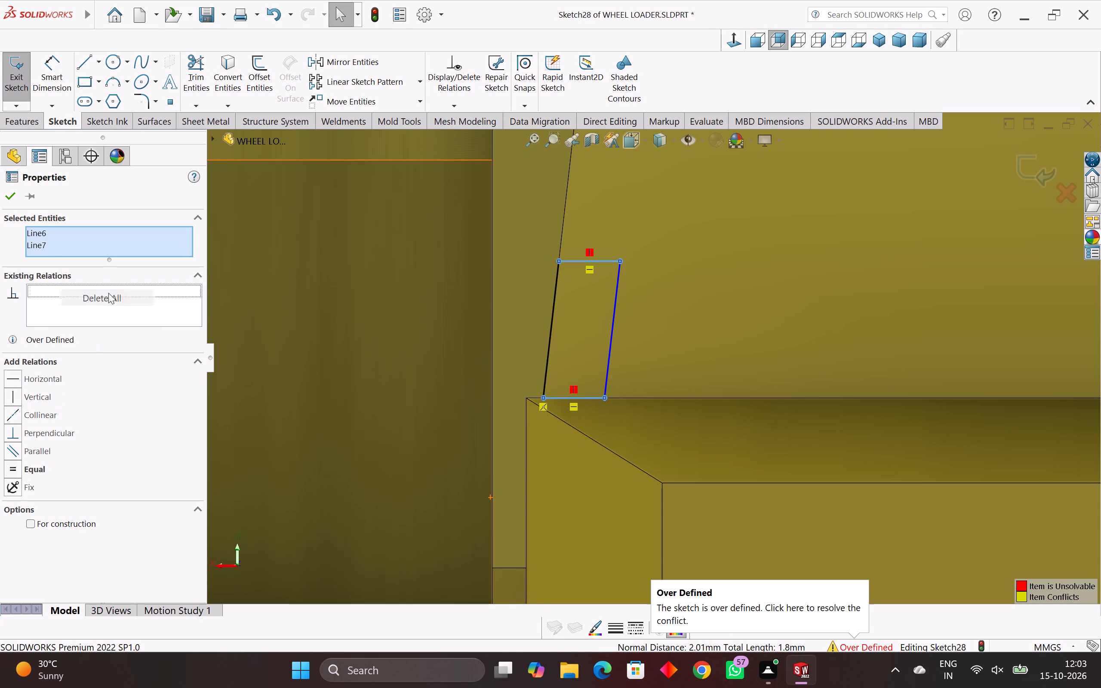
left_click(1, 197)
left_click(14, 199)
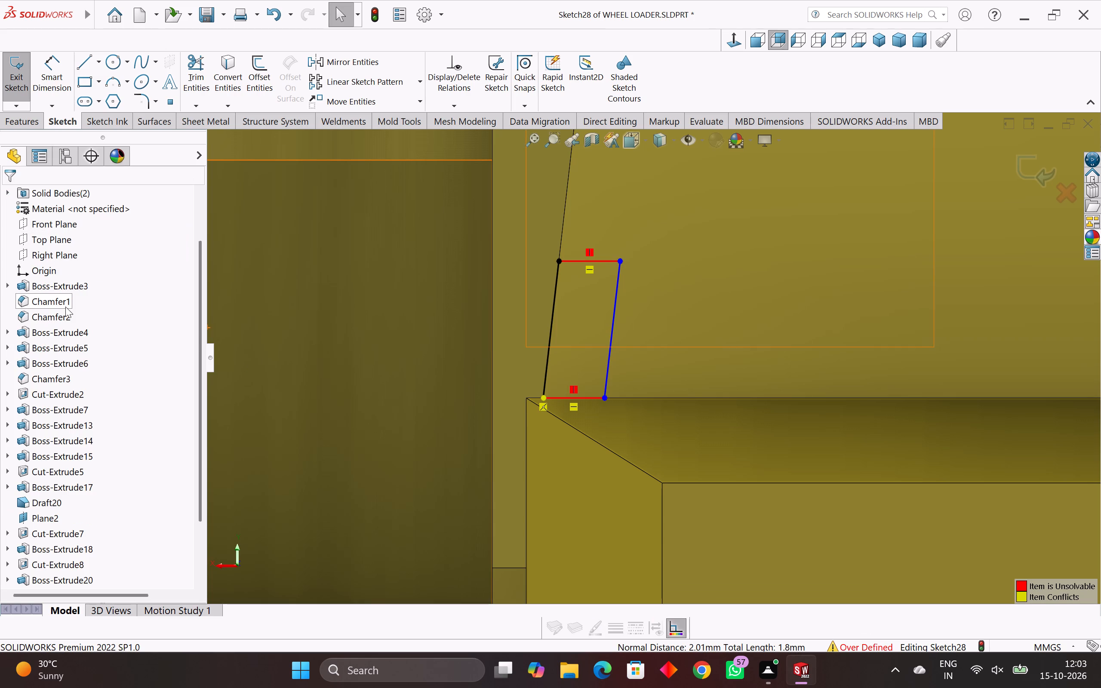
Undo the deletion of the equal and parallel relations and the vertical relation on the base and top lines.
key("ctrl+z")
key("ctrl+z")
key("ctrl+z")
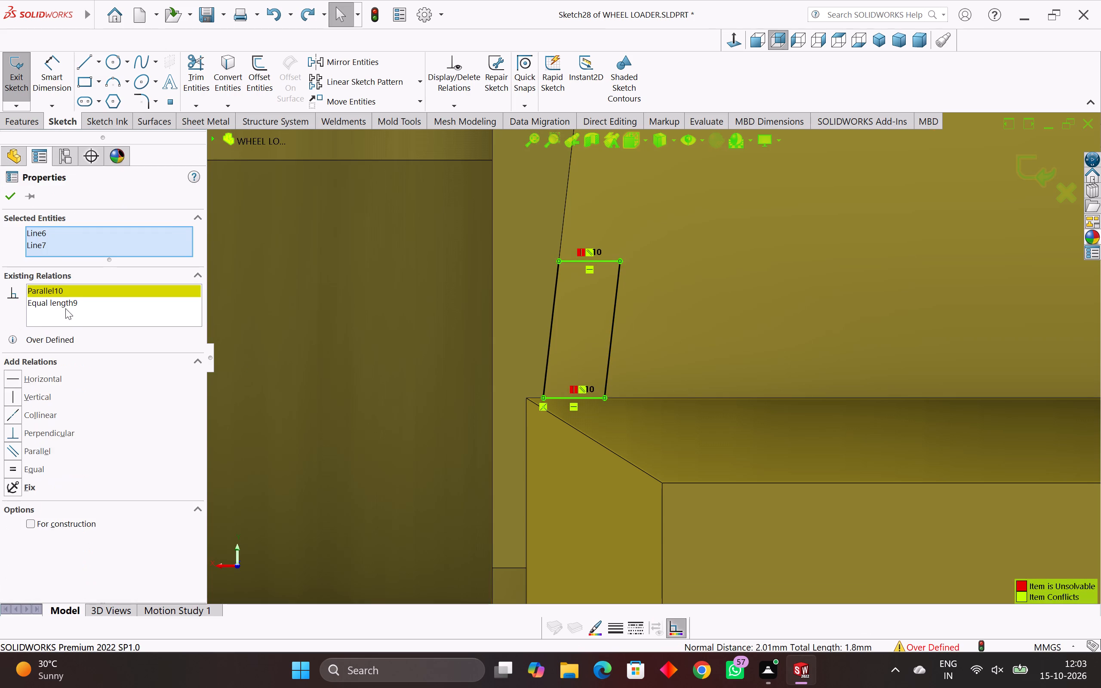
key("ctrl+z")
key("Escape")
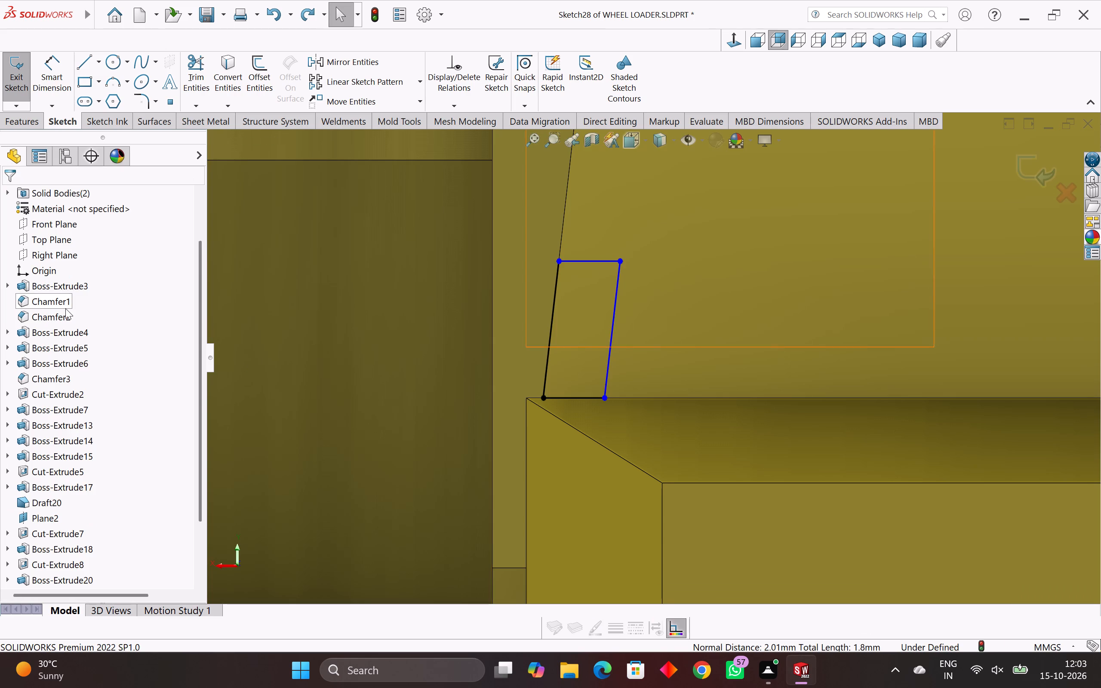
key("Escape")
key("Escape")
Dimension the vertical height of the slanted side on the model edge as 0.75 mm.
scroll(580, 458, "down", 2)
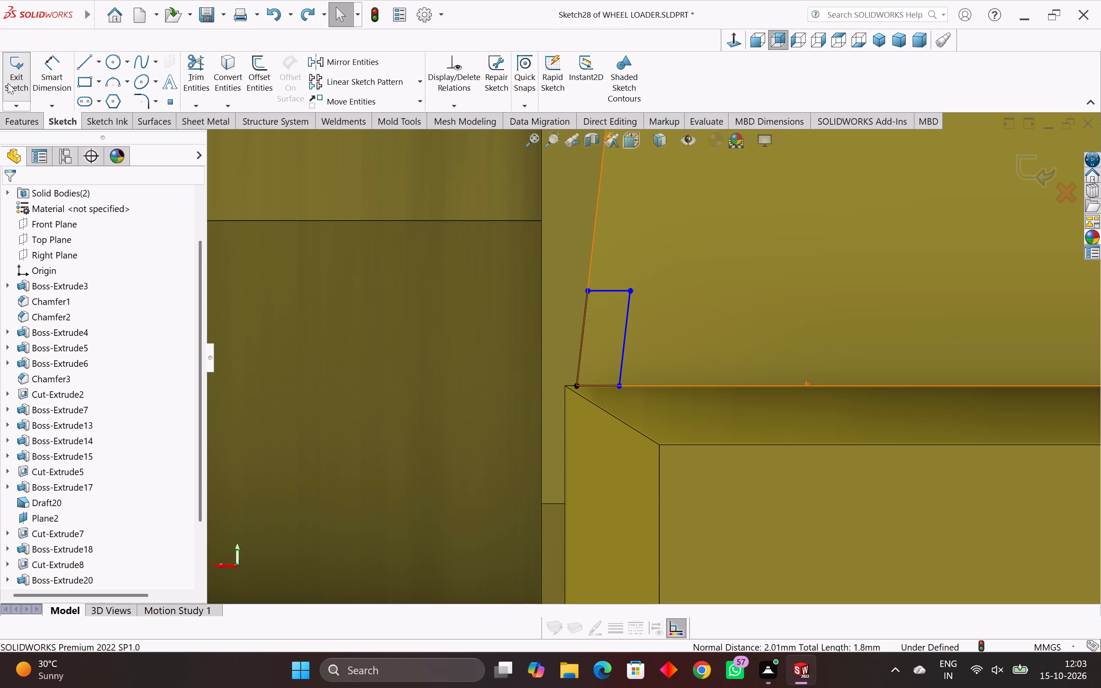
left_click(60, 71)
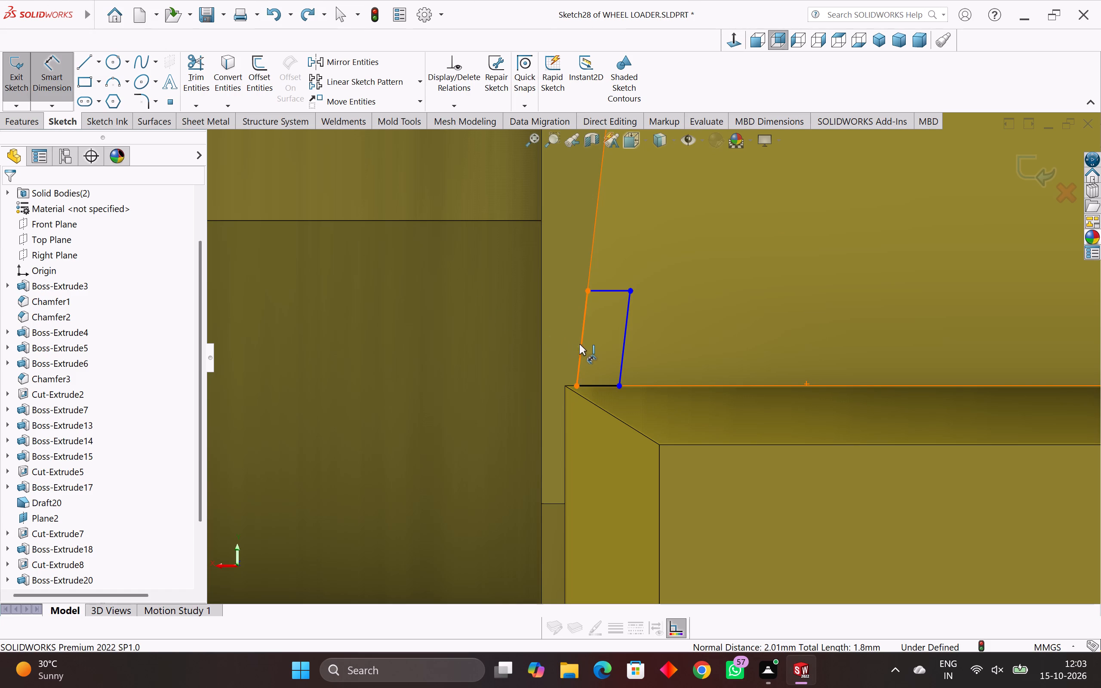
left_click(582, 347)
left_click(488, 336)
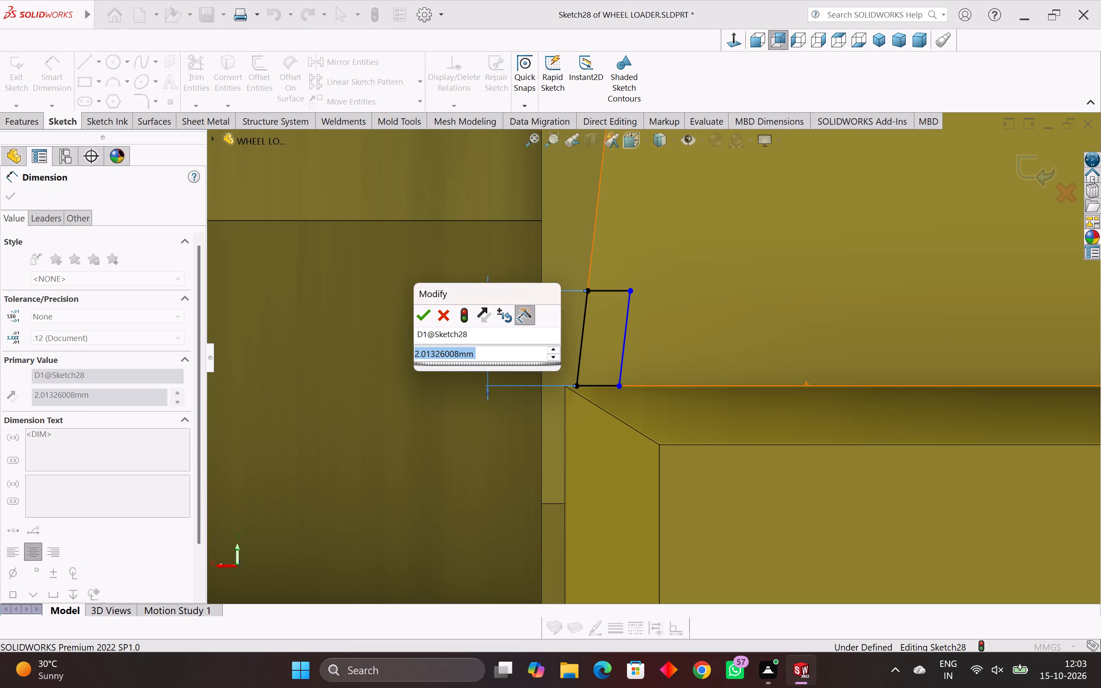
type(".75")
key("Return")
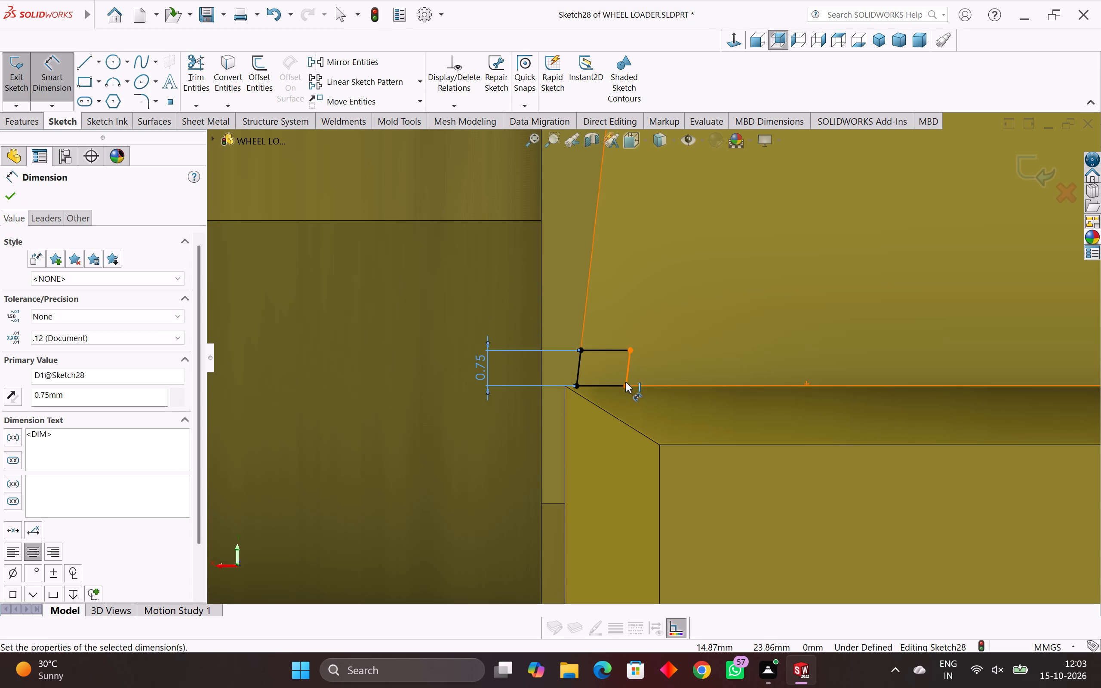
Dimension the length of the small profile's top line as 0.35 mm.
scroll(654, 385, "up", 2)
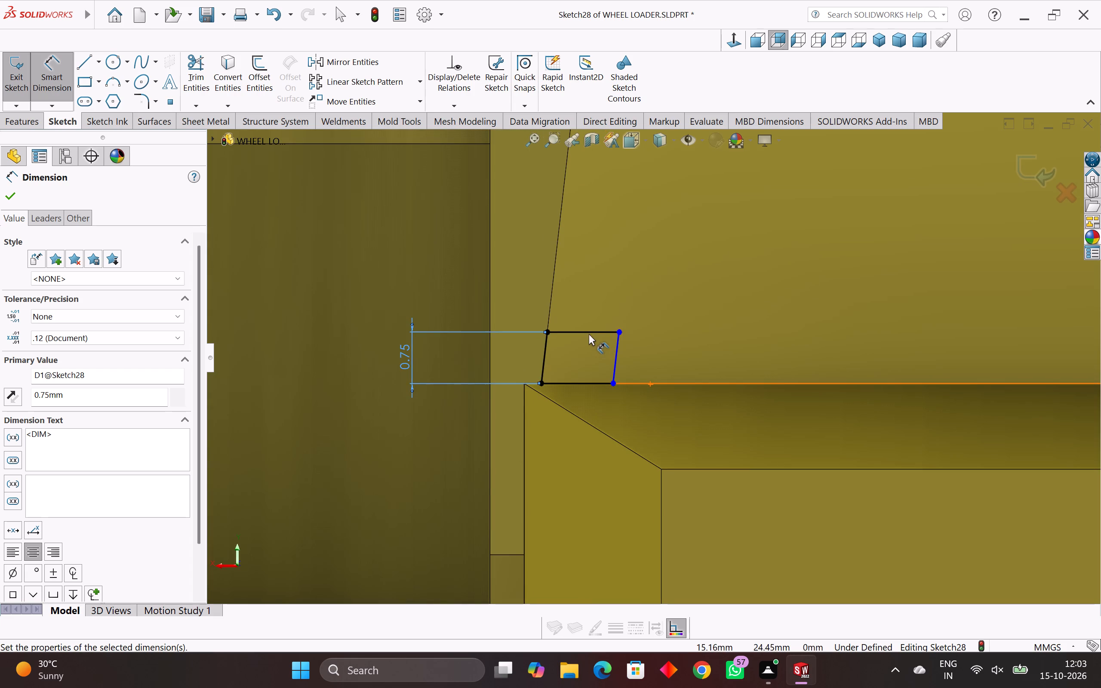
left_click(589, 333)
left_click(590, 291)
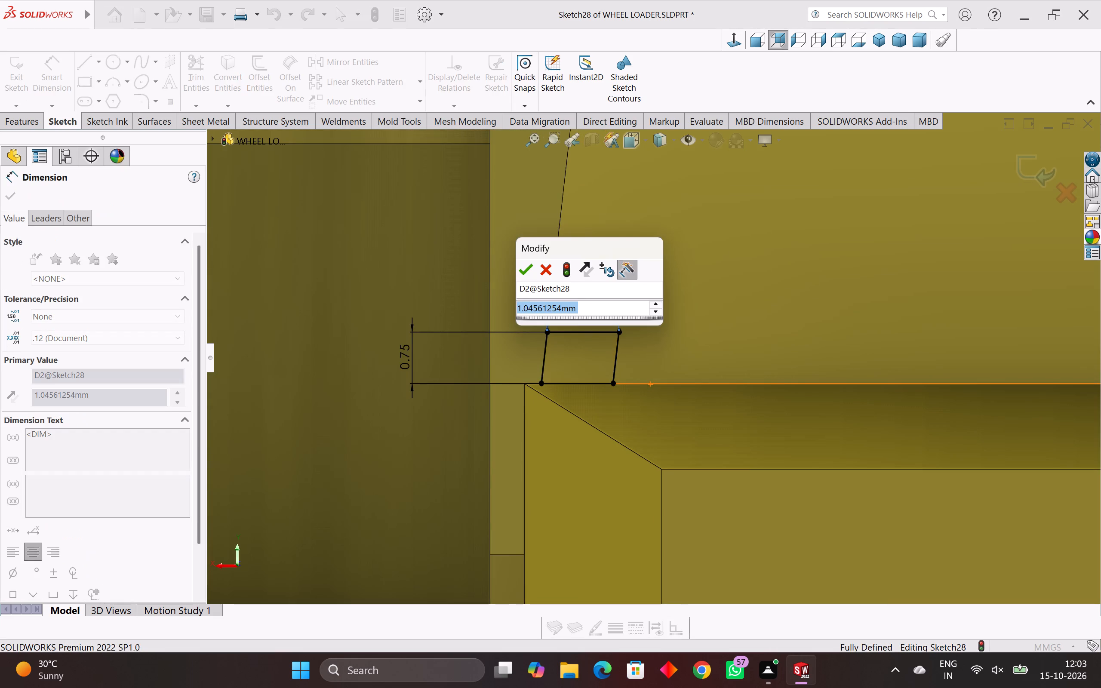
type(".35")
key("Return")
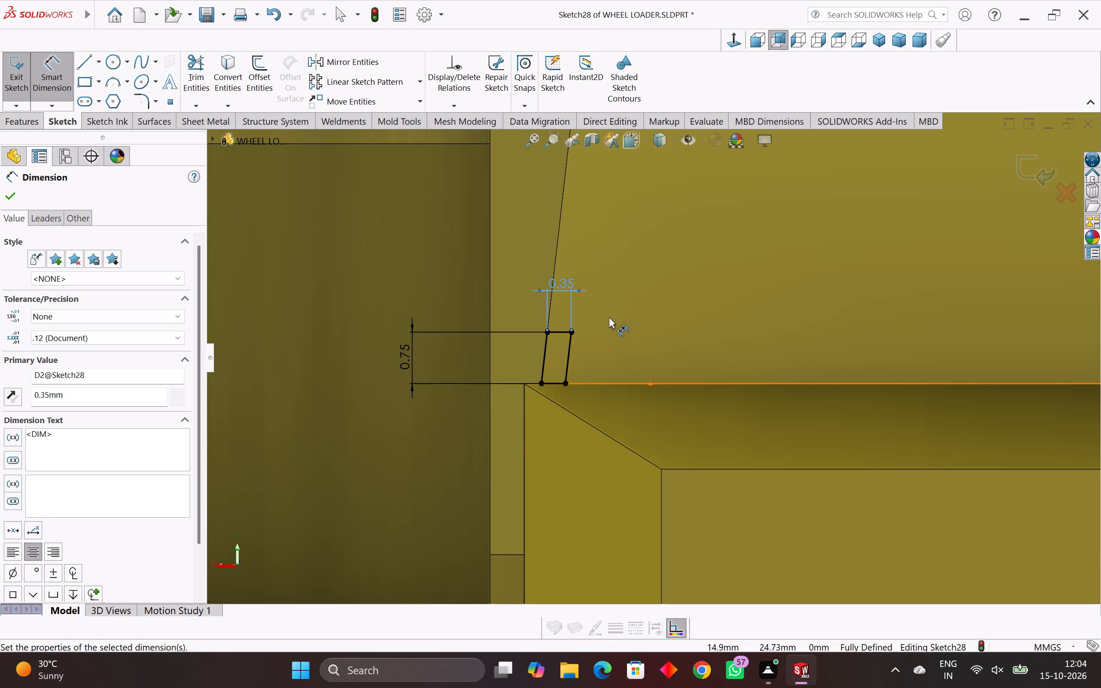
Extrude-cut the small profile along the panel's lower edge, Up To Surface, ending at the face of the far vertical groove.
middle_click_drag(641, 322, 659, 331)
middle_click_drag(423, 284, 432, 293)
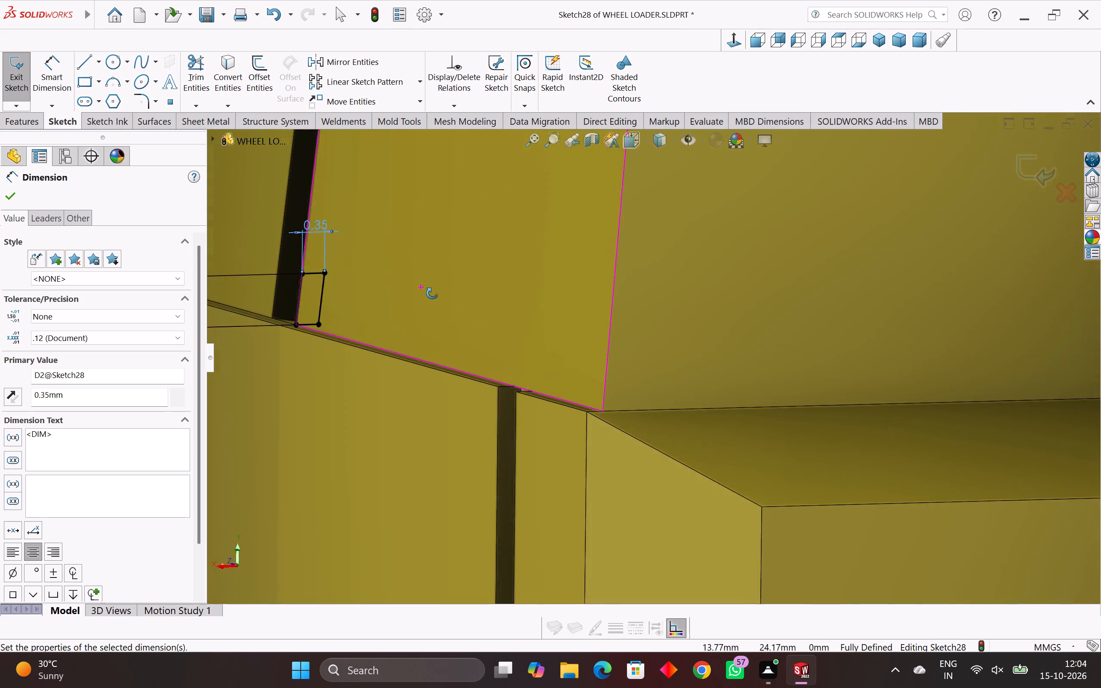
middle_click_drag(432, 293, 458, 317)
scroll(458, 317, "down", 4)
middle_click(458, 317)
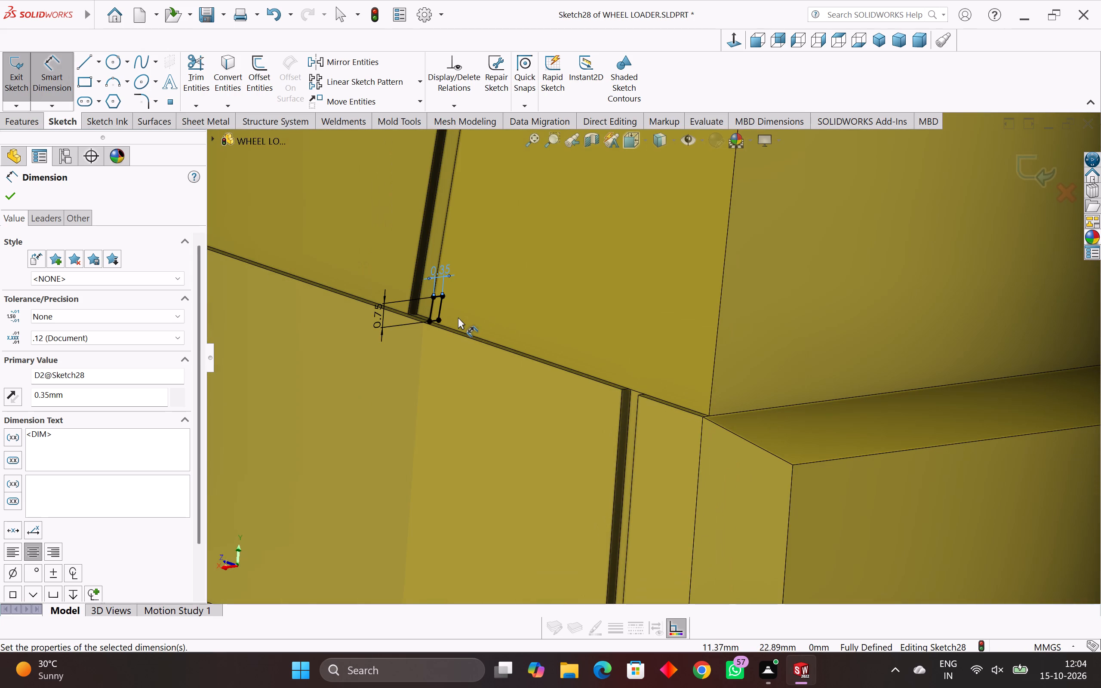
scroll(461, 320, "down", 1)
scroll(388, 278, "down", 3)
middle_click_drag(332, 244, 326, 240)
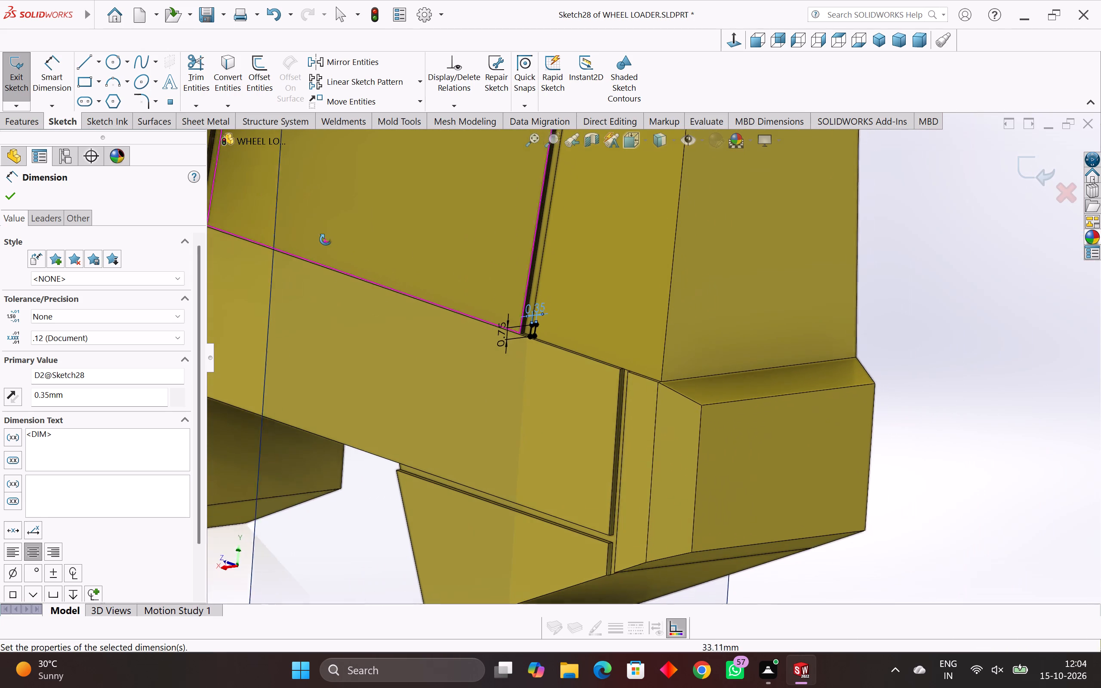
middle_click_drag(326, 240, 324, 238)
scroll(320, 229, "down", 3)
middle_click_drag(394, 276, 393, 275)
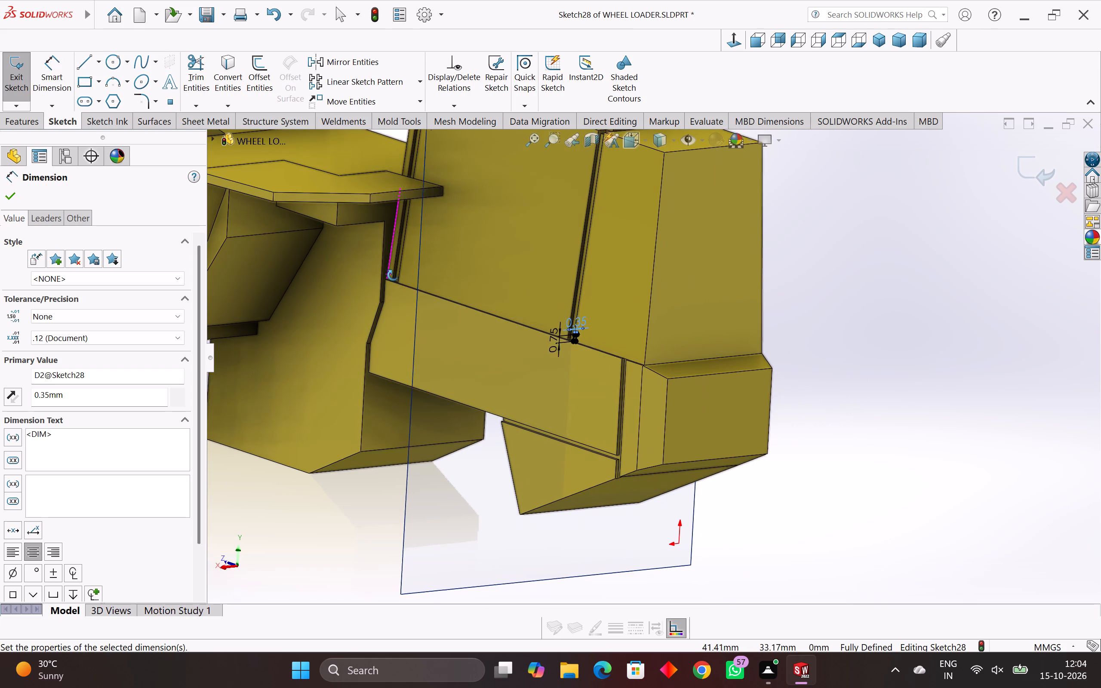
middle_click_drag(393, 275, 383, 264)
scroll(407, 275, "up", 5)
middle_click_drag(409, 275, 416, 280)
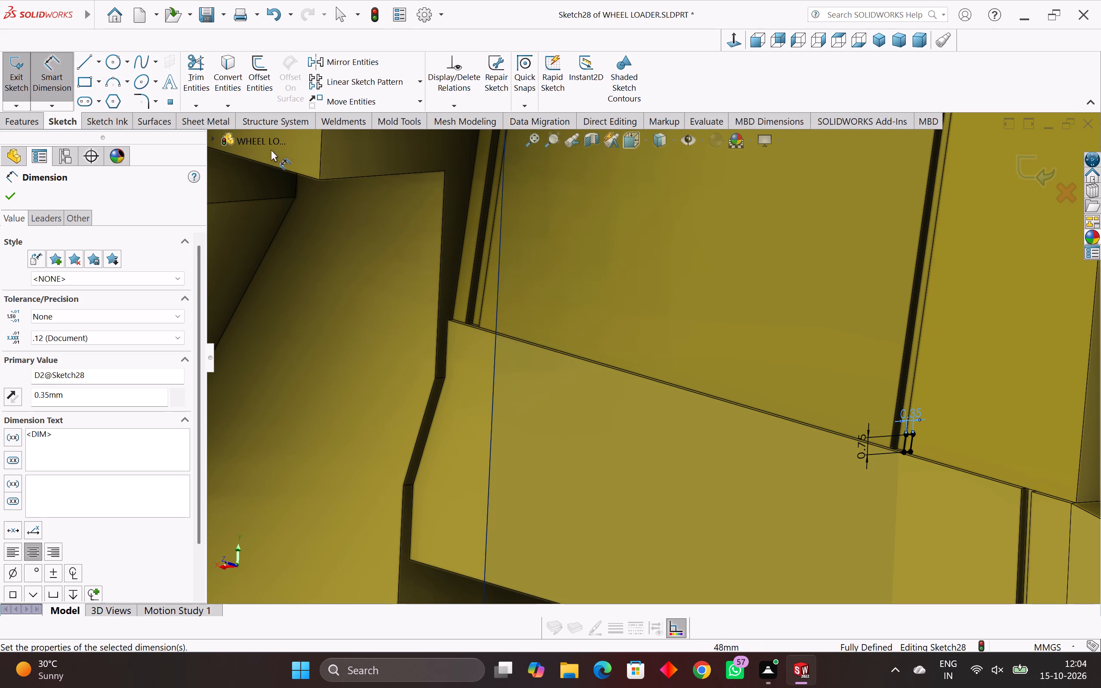
left_click(25, 120)
left_click(209, 65)
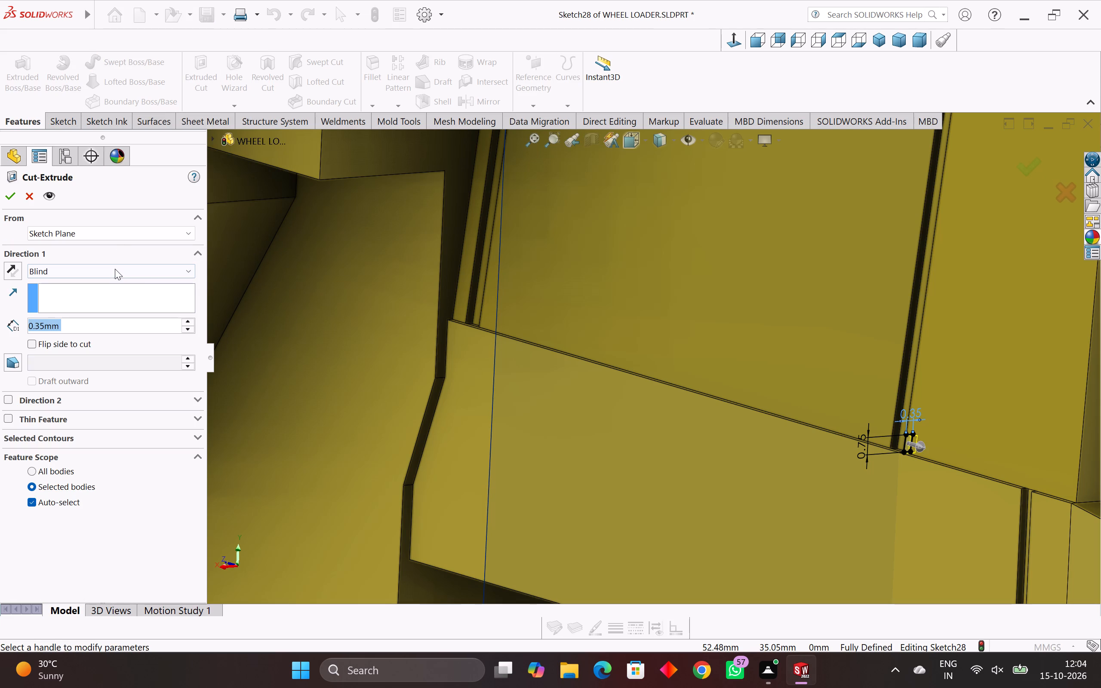
left_click(115, 270)
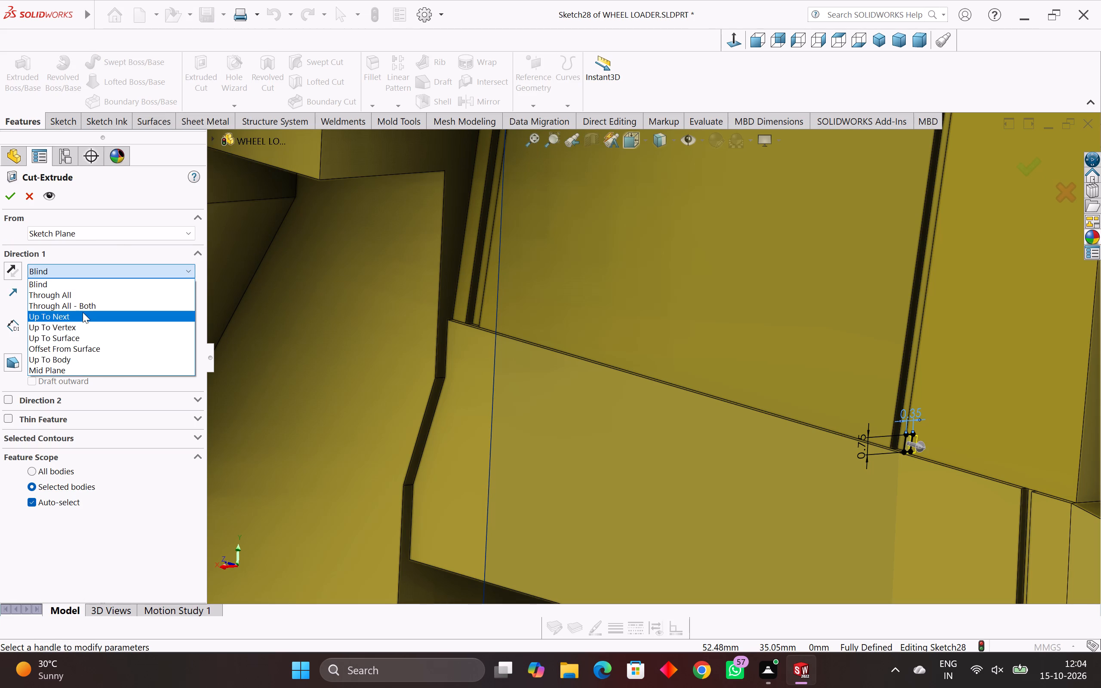
left_click(76, 337)
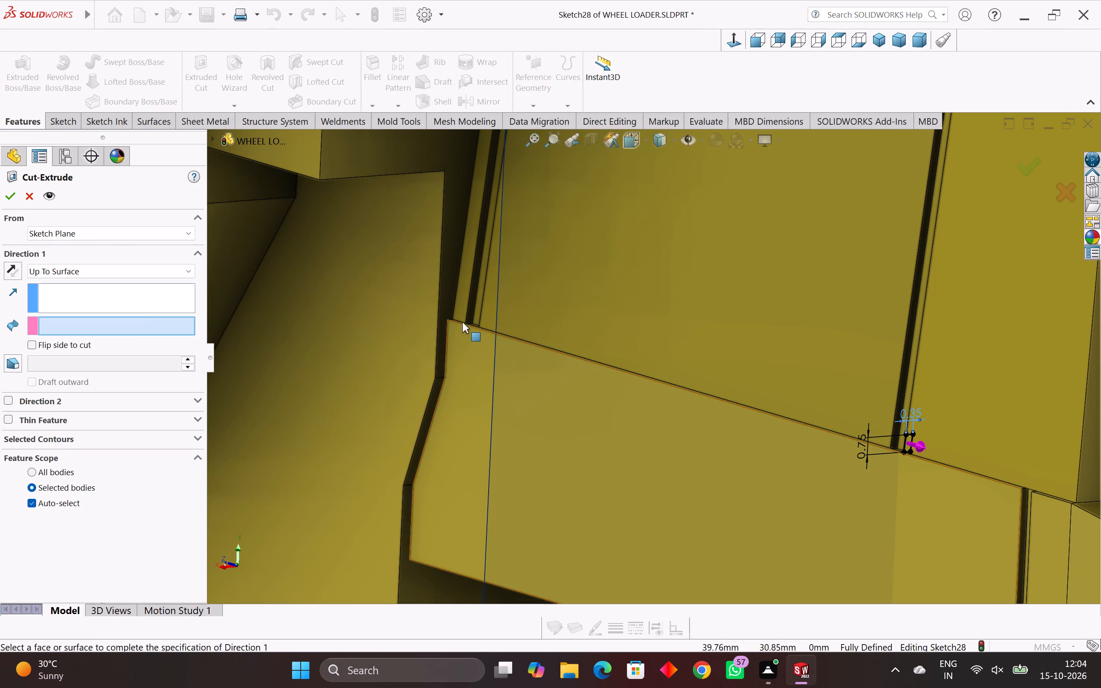
left_click(471, 313)
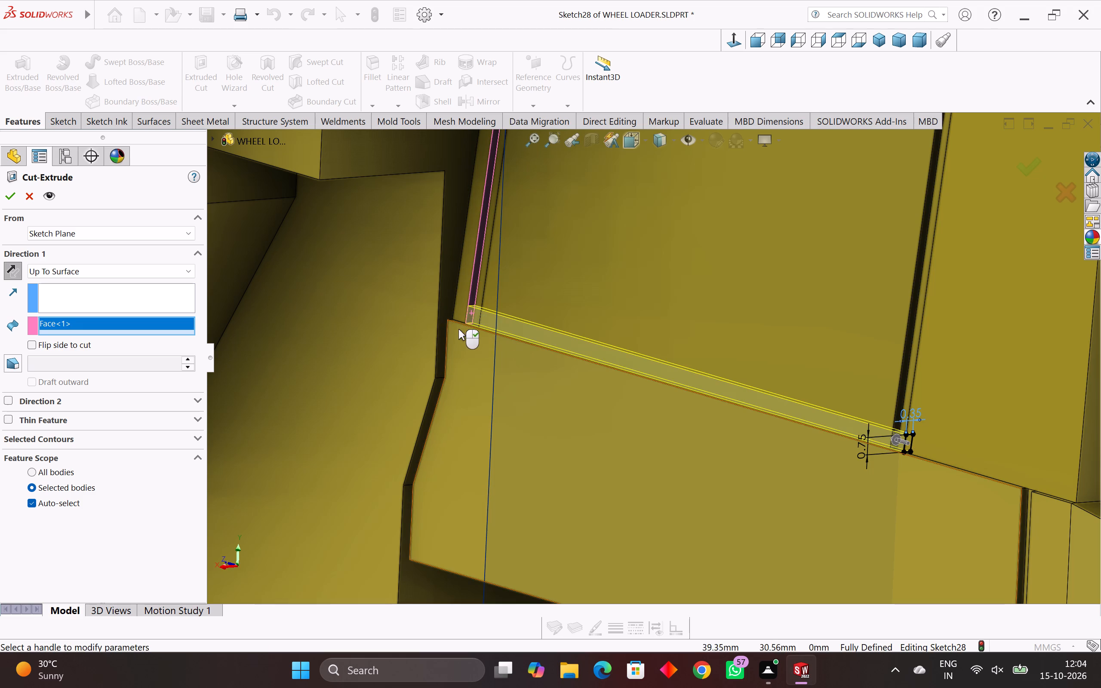
left_click(15, 195)
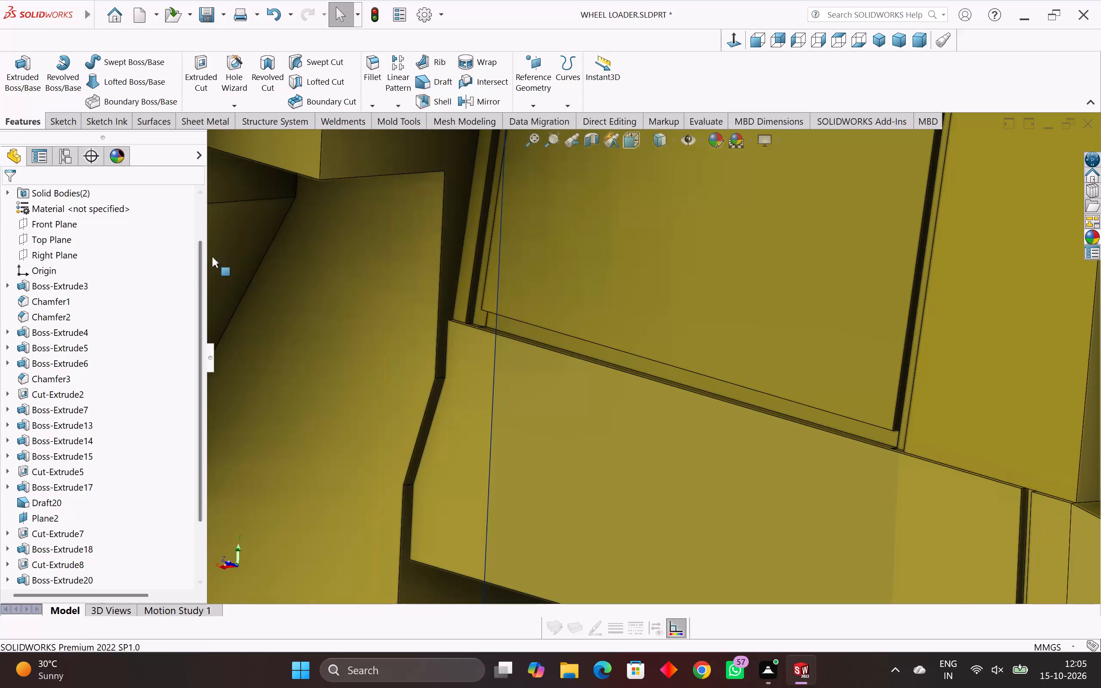
Start a new sketch on the large recessed side panel face and view it straight on.
scroll(240, 263, "down", 3)
middle_click_drag(394, 368, 475, 482)
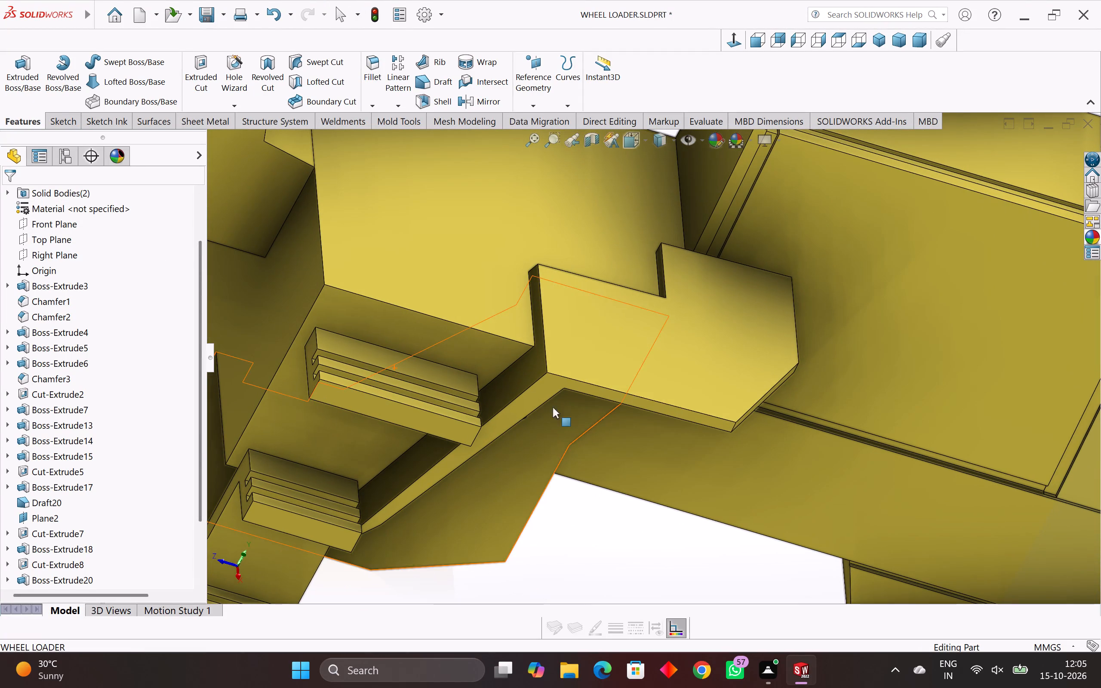
left_click(857, 309)
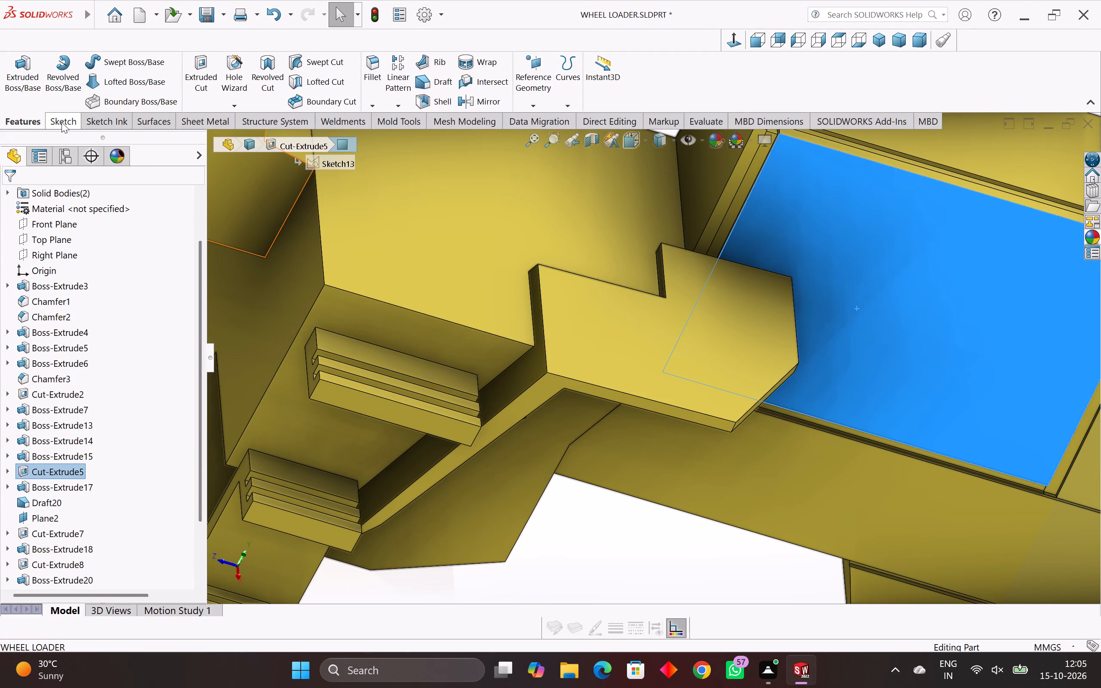
left_click(61, 123)
left_click(18, 75)
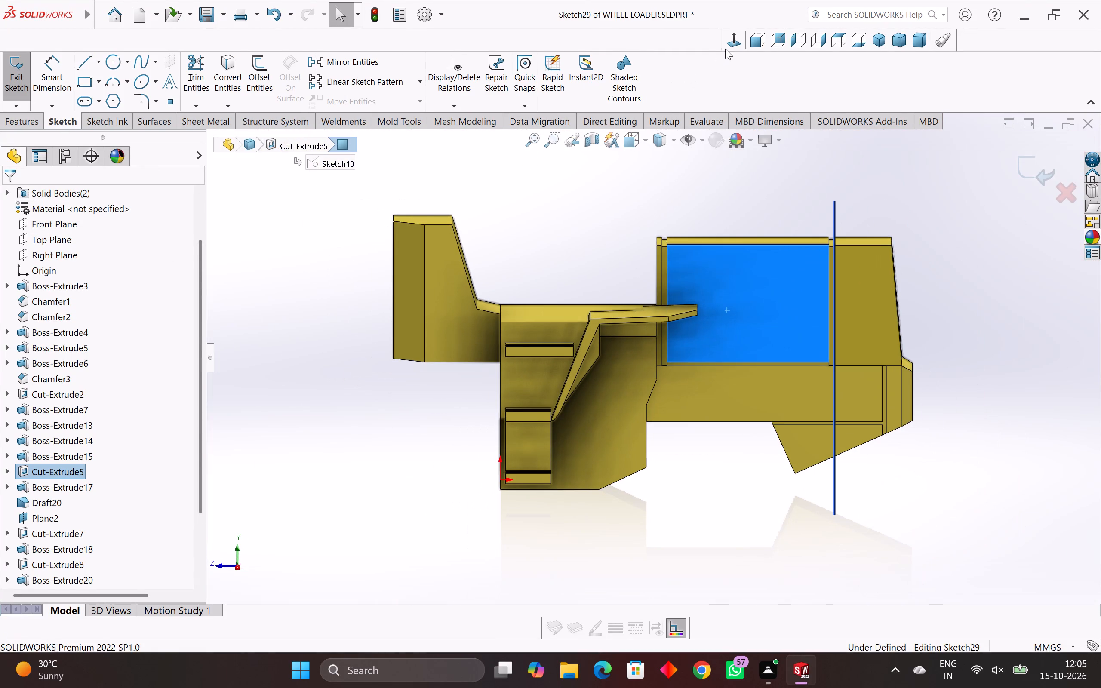
left_click(727, 45)
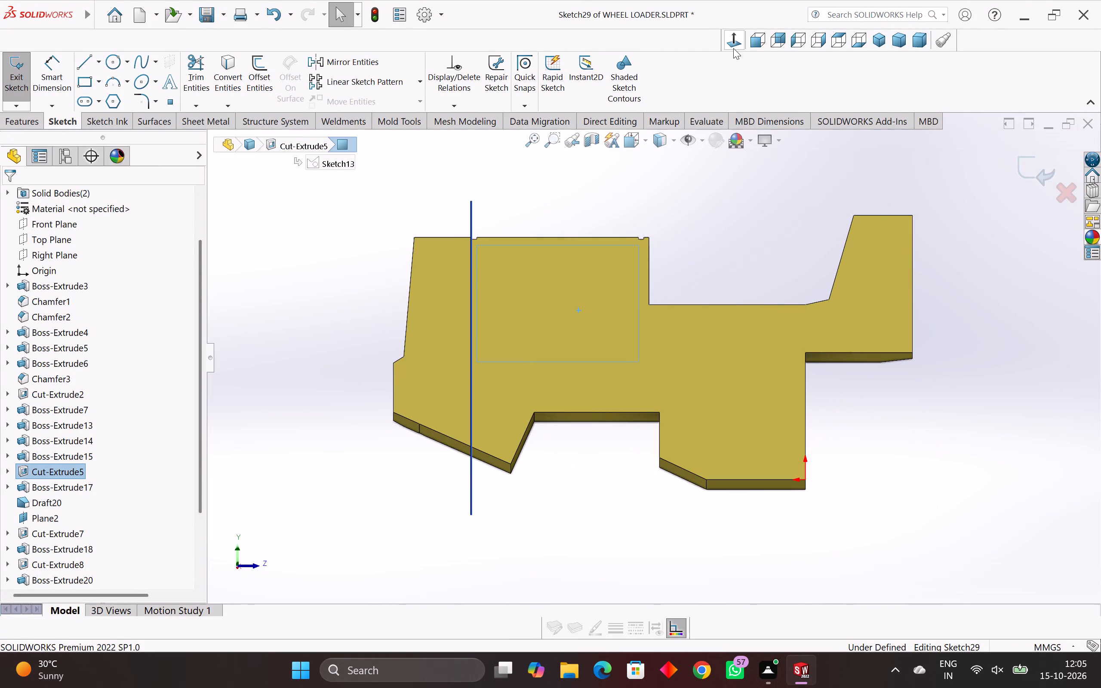
left_click(733, 48)
scroll(783, 244, "up", 3)
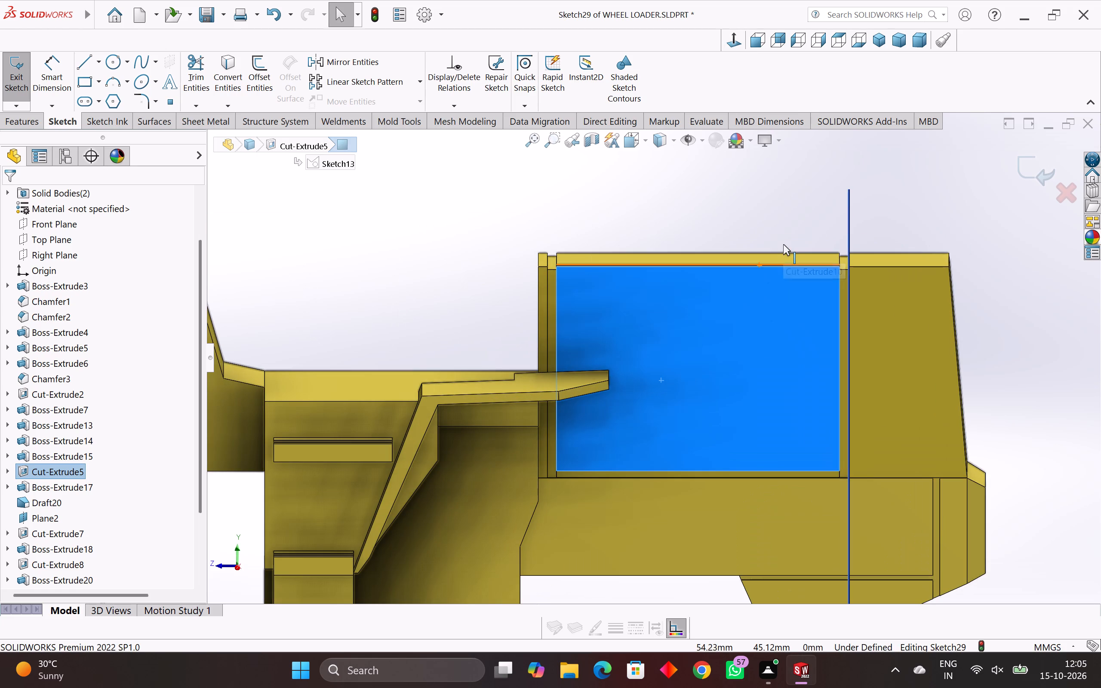
left_click(644, 193)
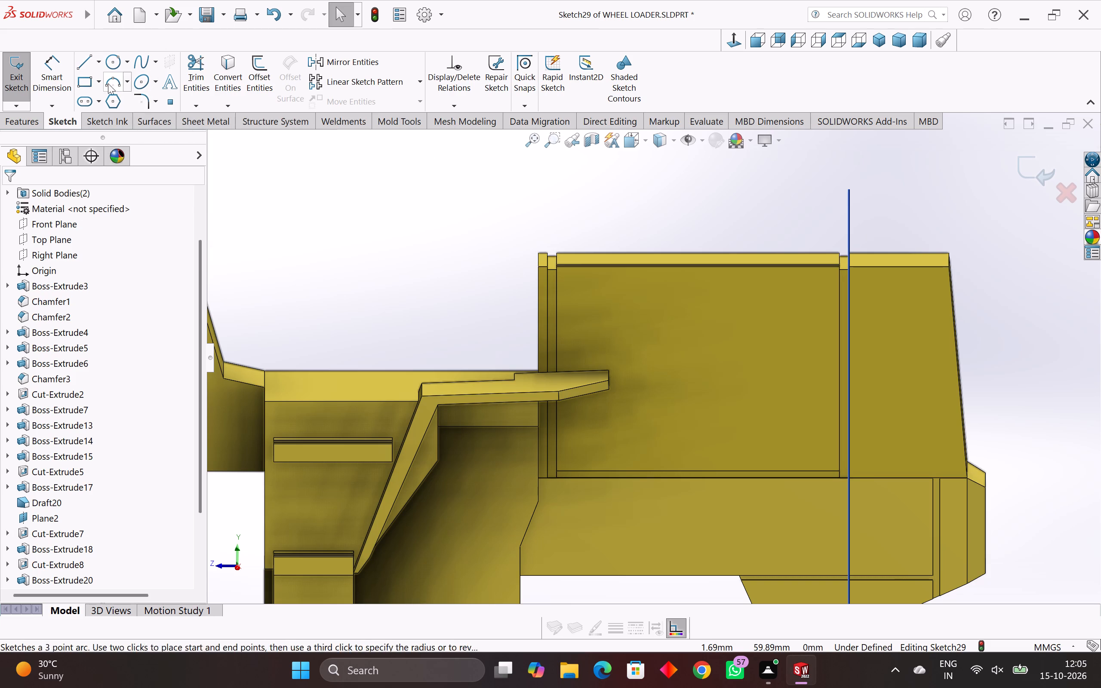
Sketch a horizontal centerline about 11.8 mm long near the panel's upper front corner, with a vertical centerline about 5.1 mm down from its front end.
left_click(101, 63)
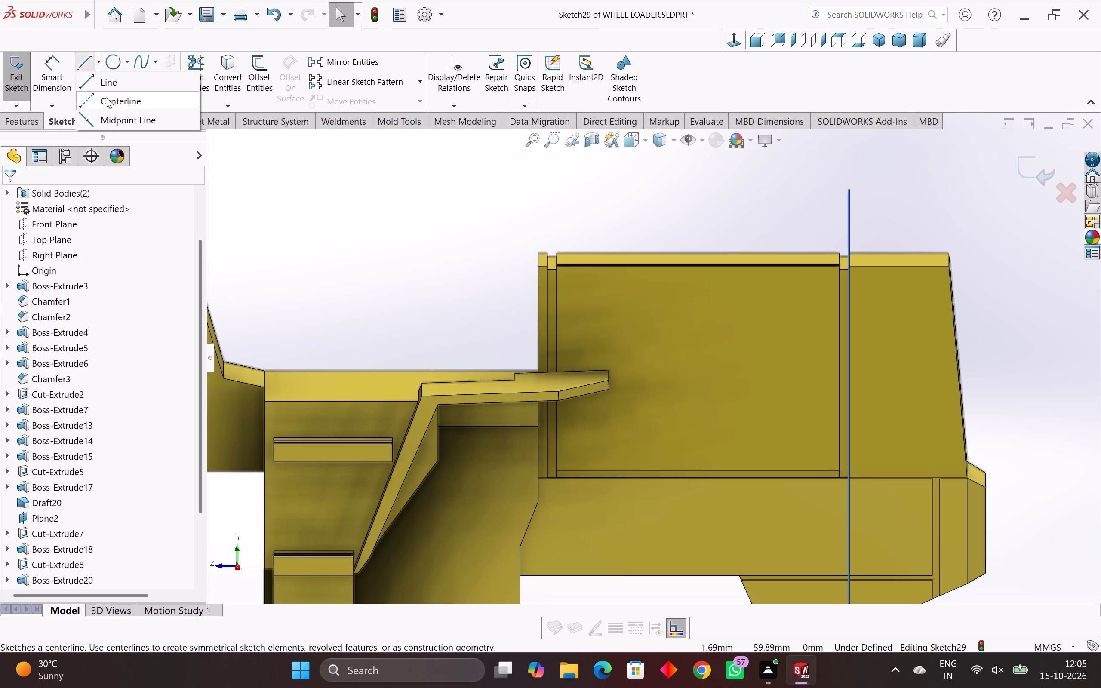
left_click(108, 102)
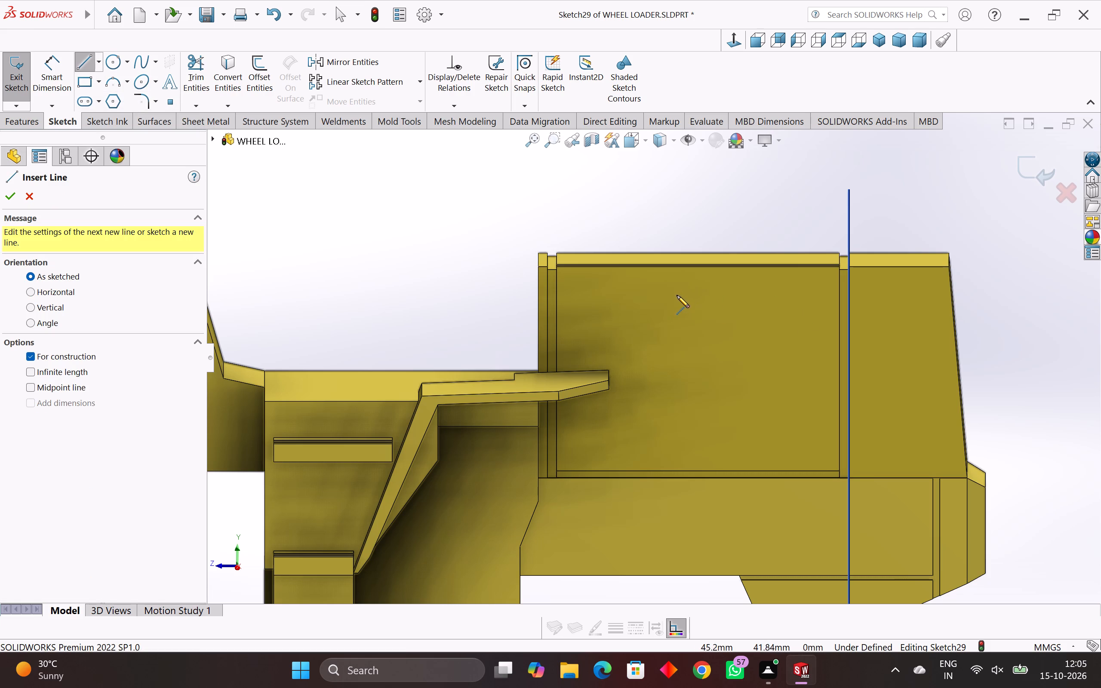
scroll(680, 295, "up", 2)
left_click(679, 291)
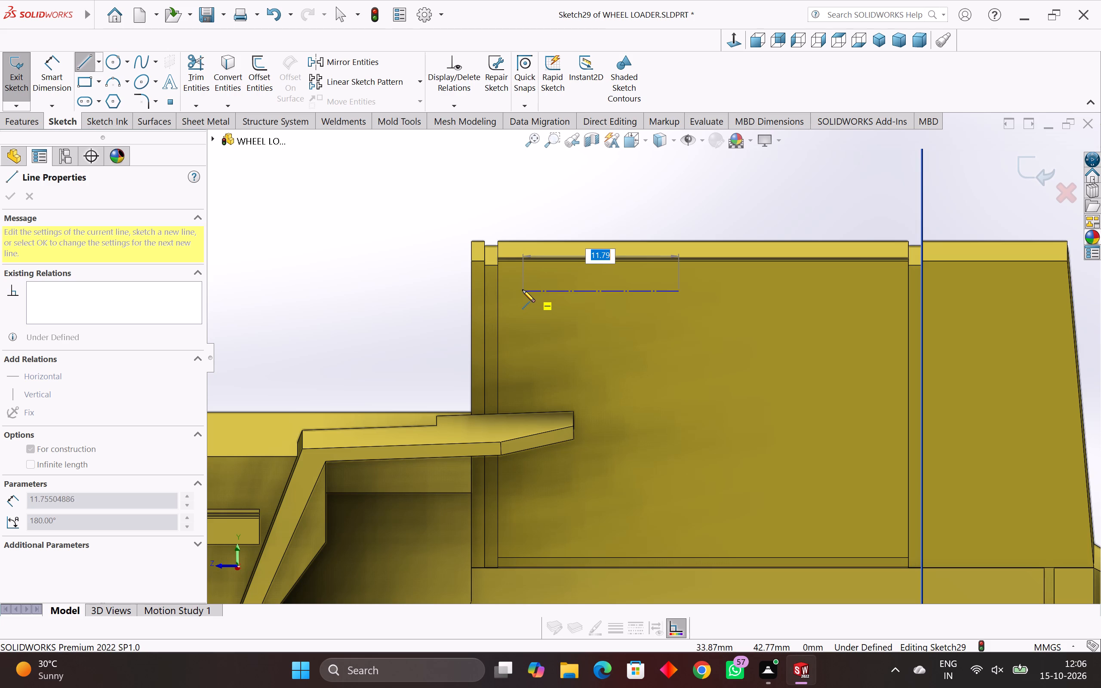
left_click(523, 290)
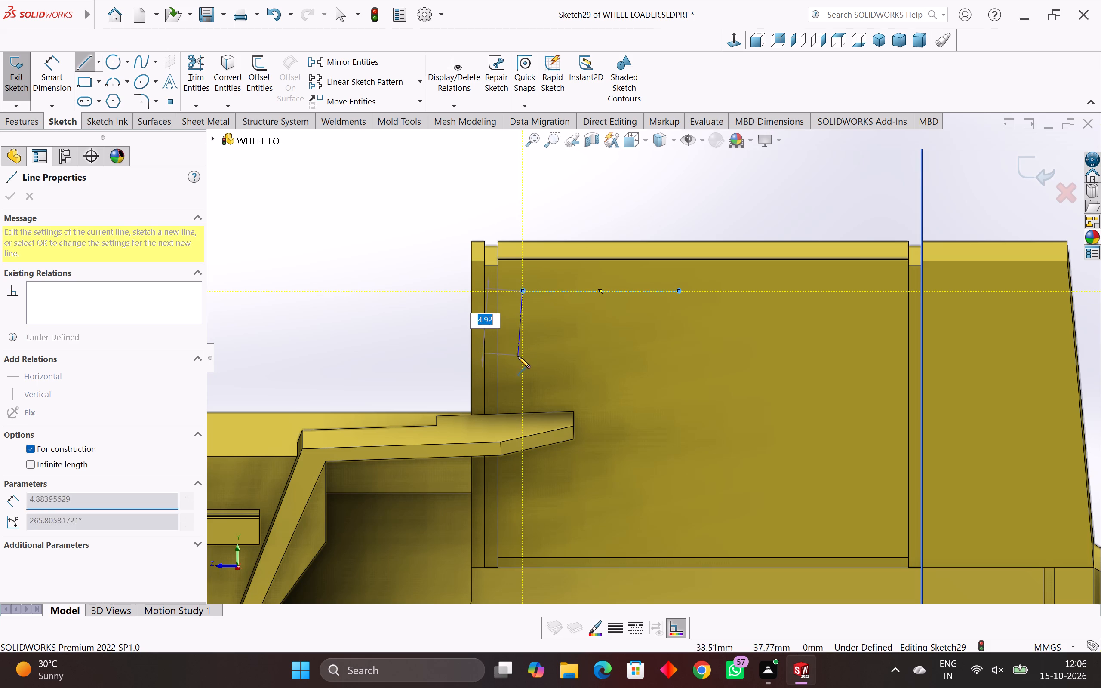
left_click(520, 358)
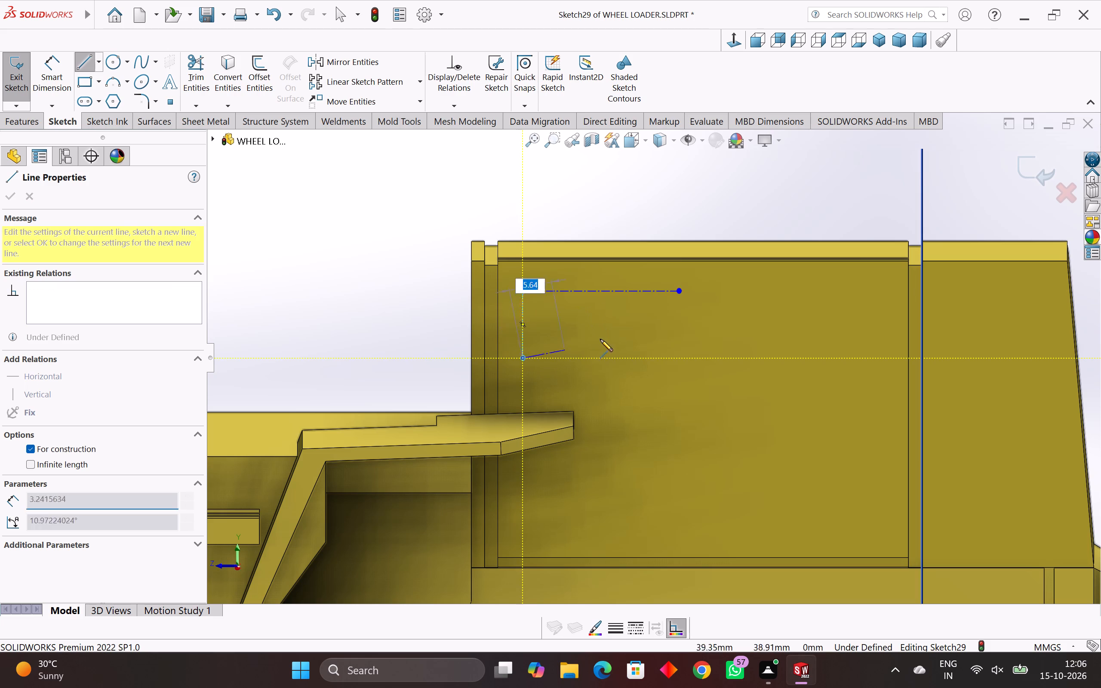
key("Escape")
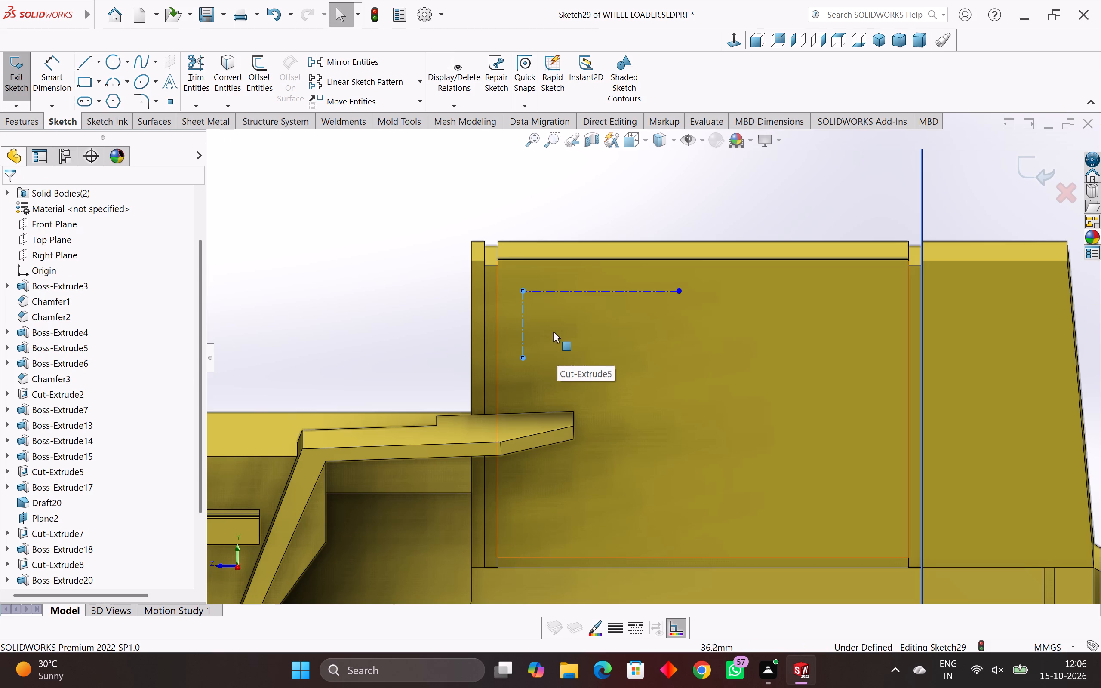
Dimension the vertical centerline 1.5 mm from the panel's front vertical edge.
left_click(40, 66)
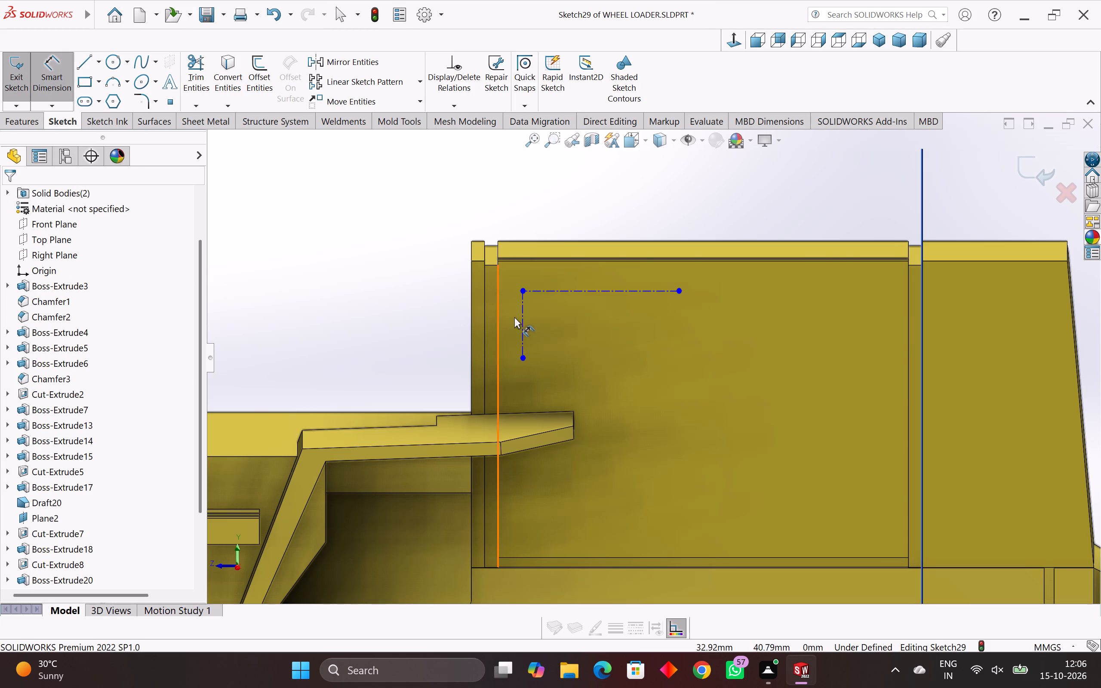
scroll(514, 320, "up", 3)
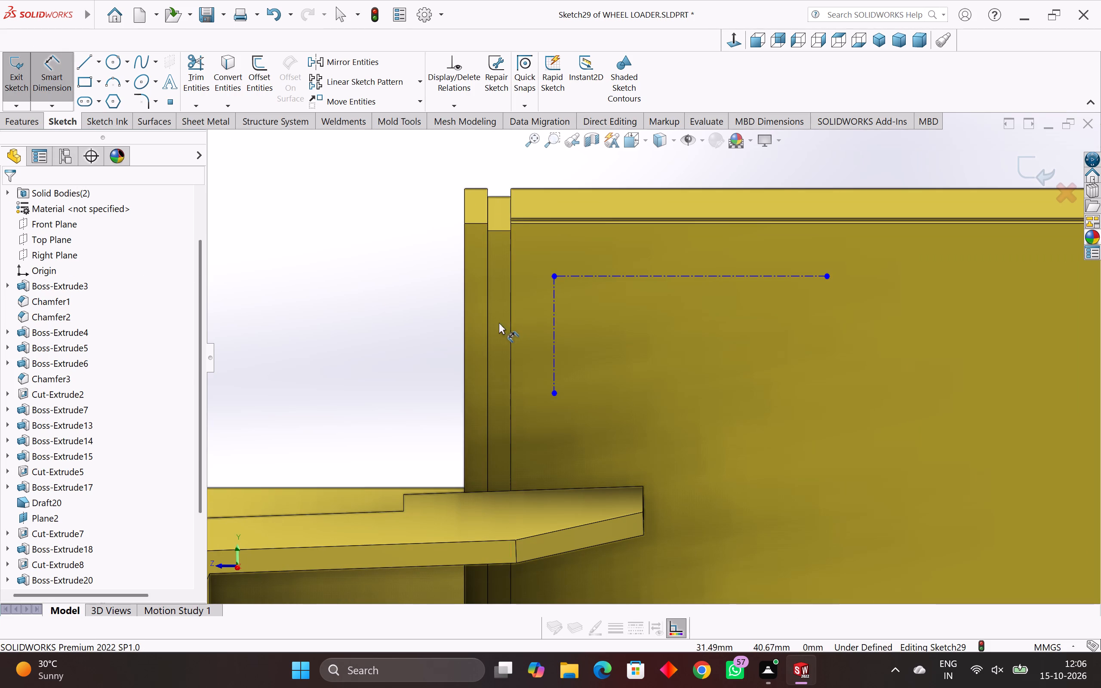
left_click(510, 337)
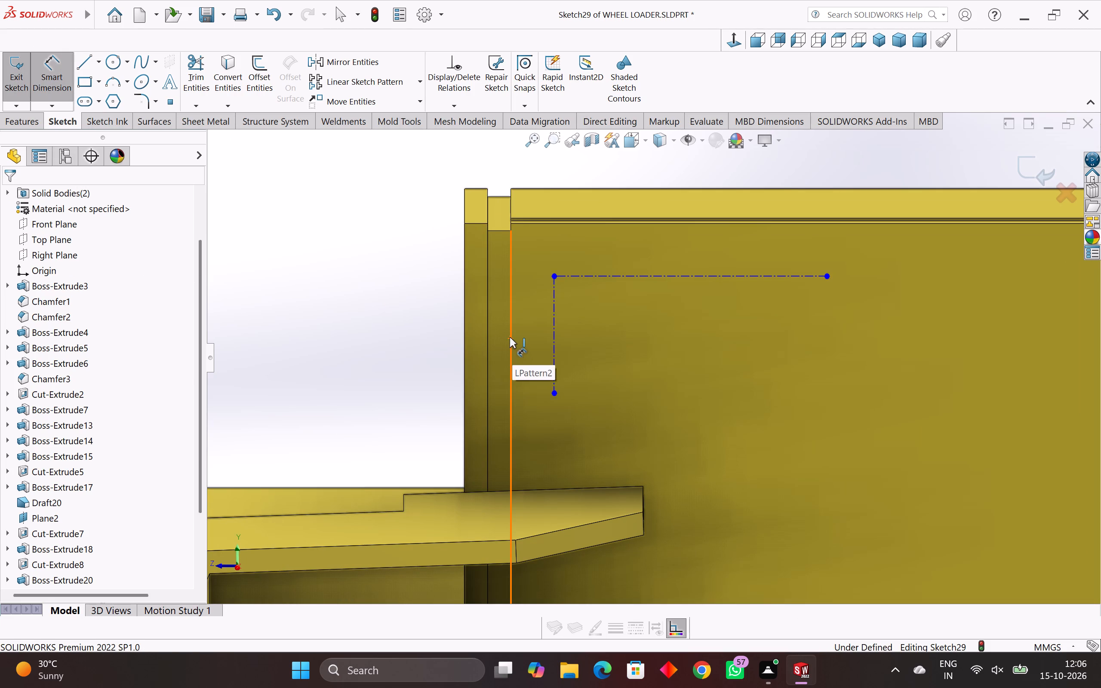
left_click(555, 335)
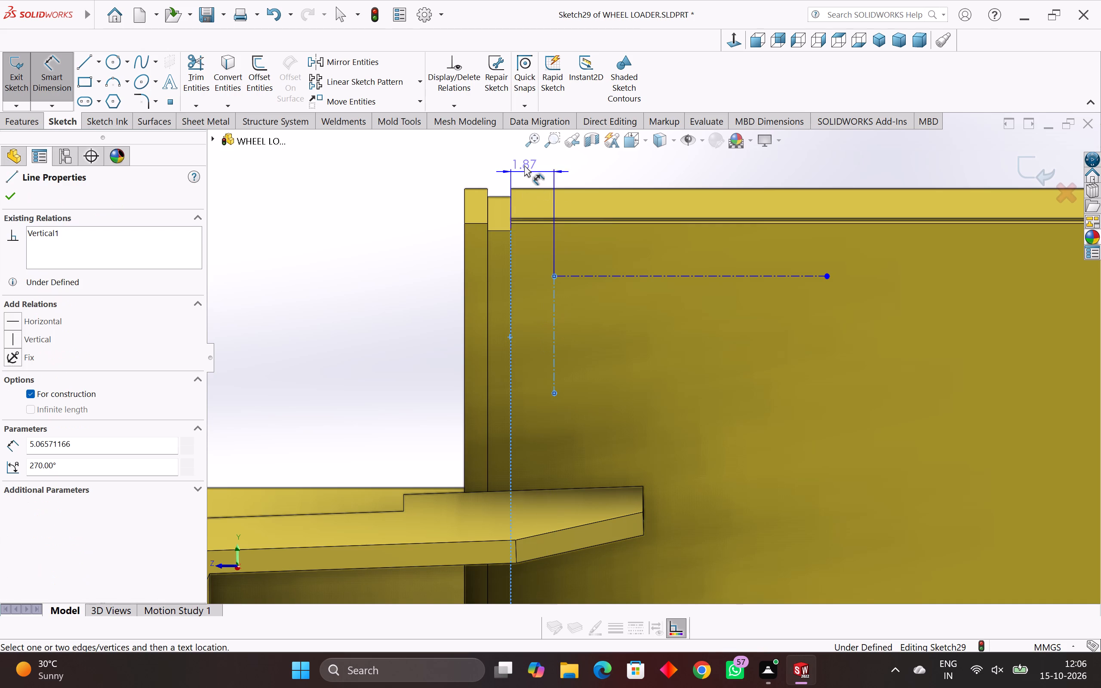
left_click(524, 161)
type("1.5")
key("Return")
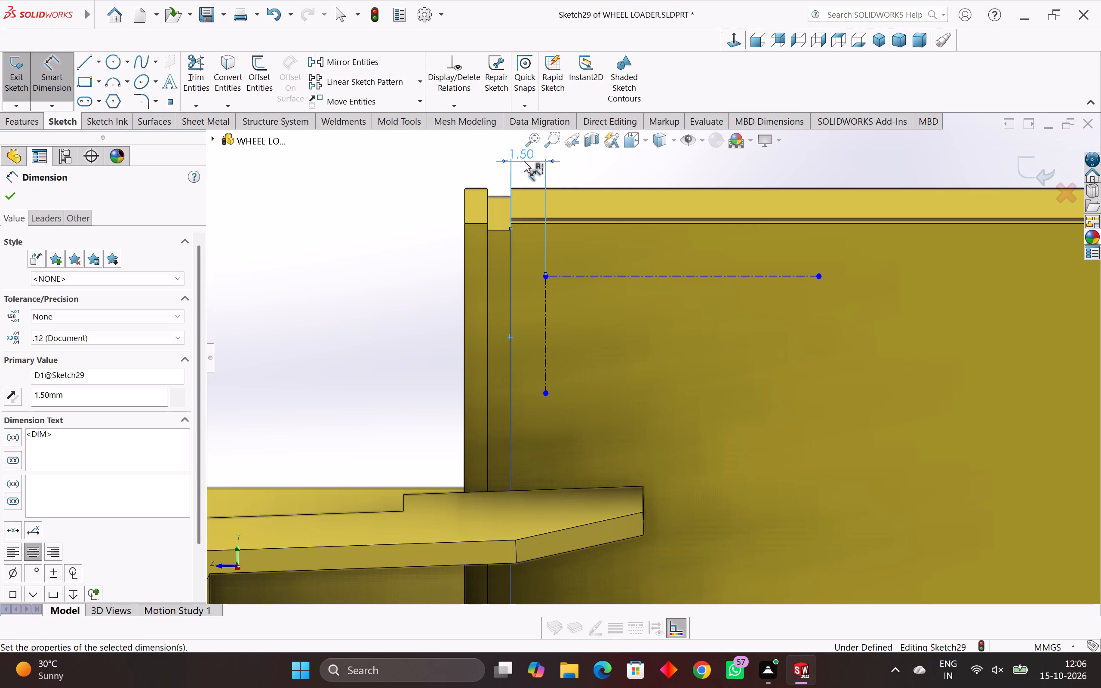
Dimension the horizontal centerline 3.25 mm below the recessed panel's upper edge.
left_click(574, 276)
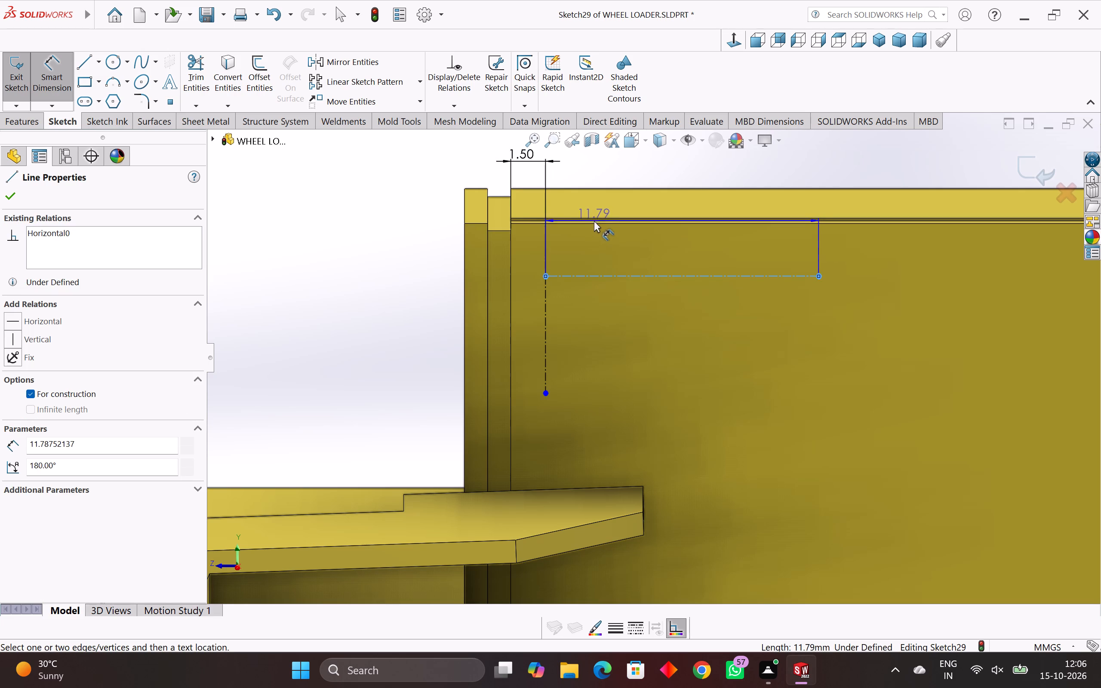
scroll(596, 230, "up", 3)
scroll(498, 236, "up", 2)
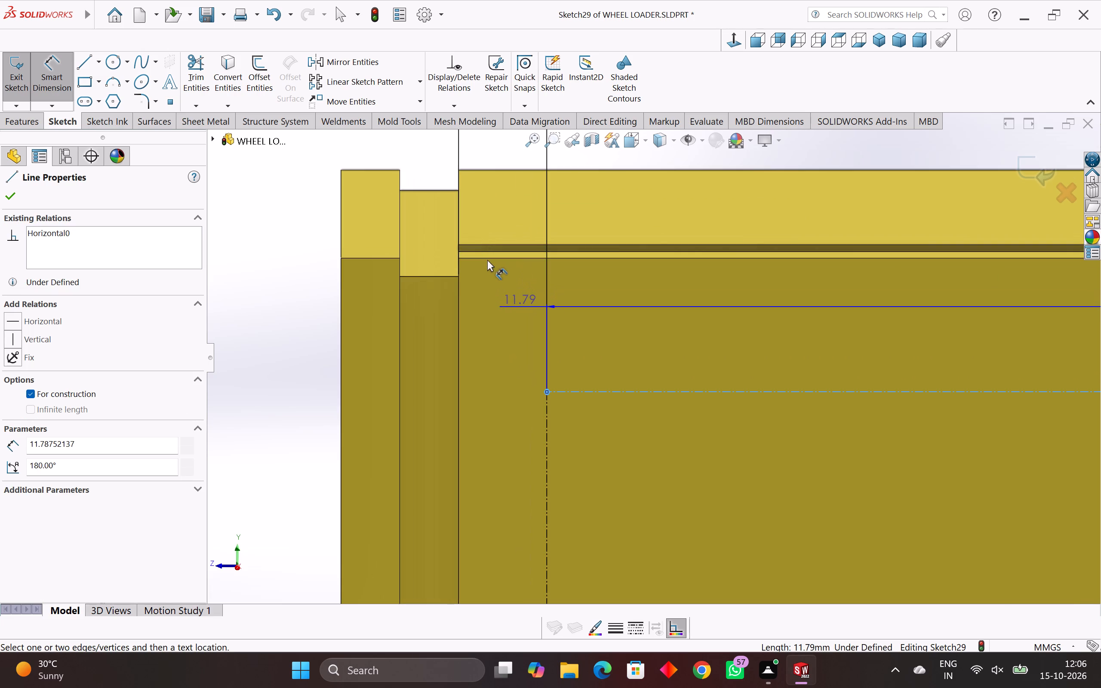
left_click(495, 257)
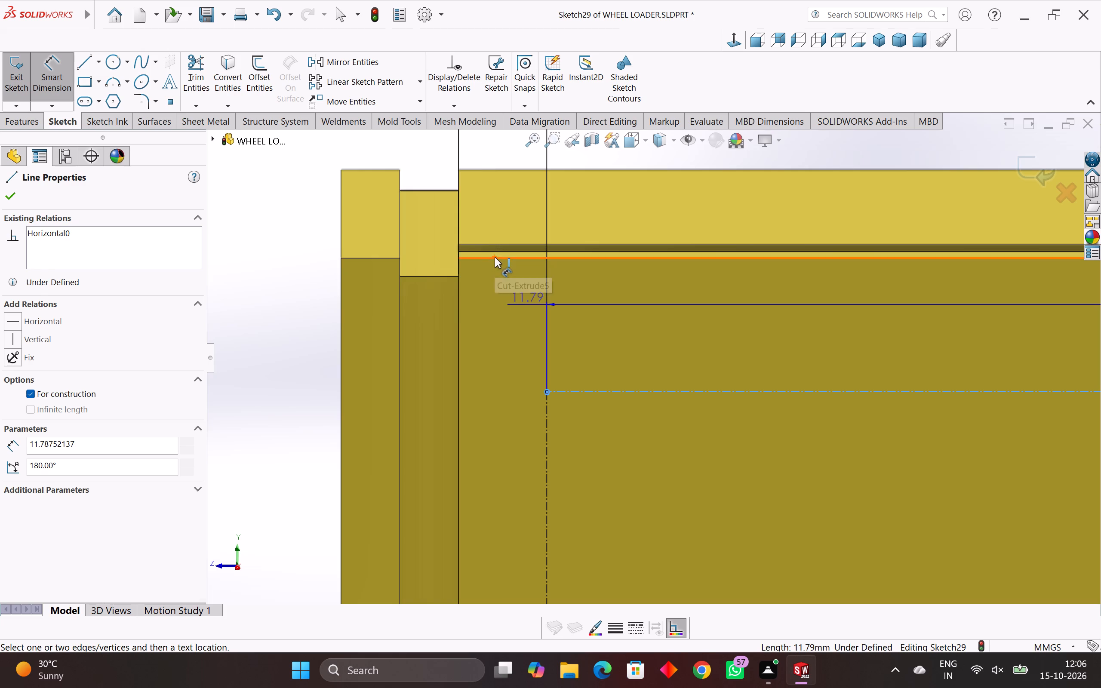
left_click(278, 316)
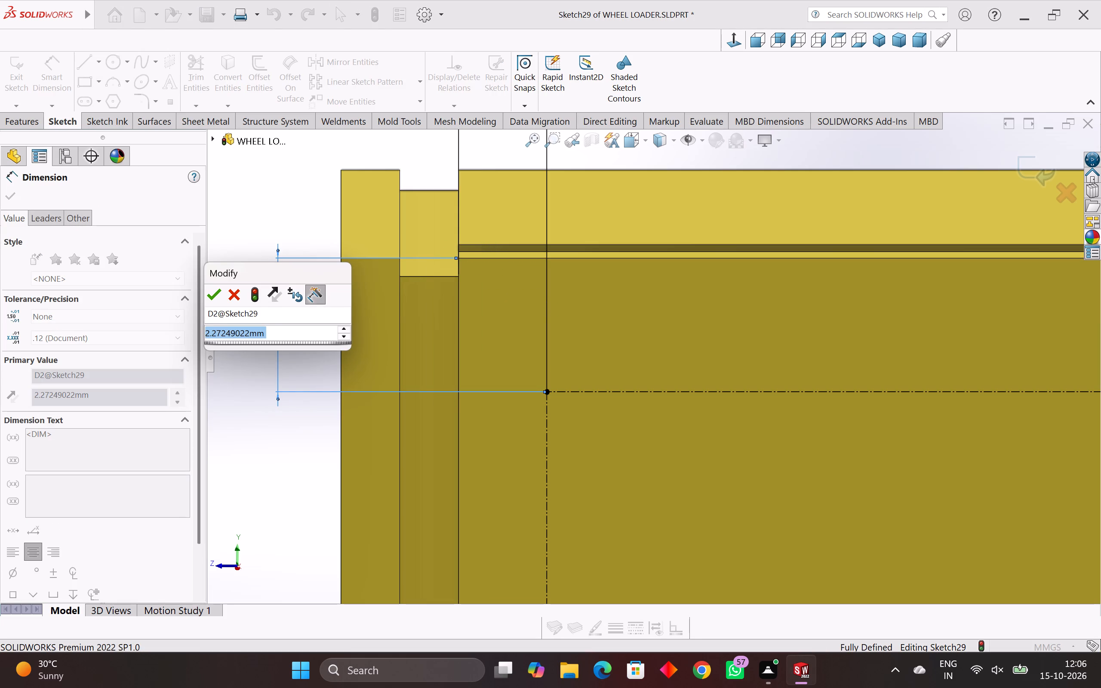
type("3.25")
key("Return")
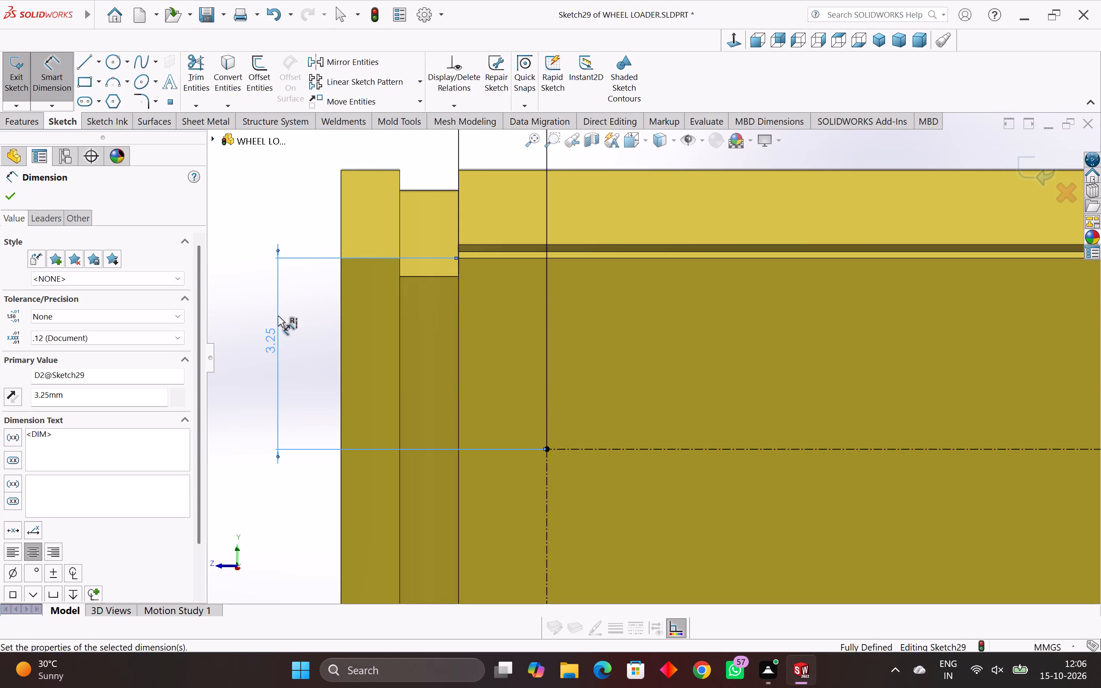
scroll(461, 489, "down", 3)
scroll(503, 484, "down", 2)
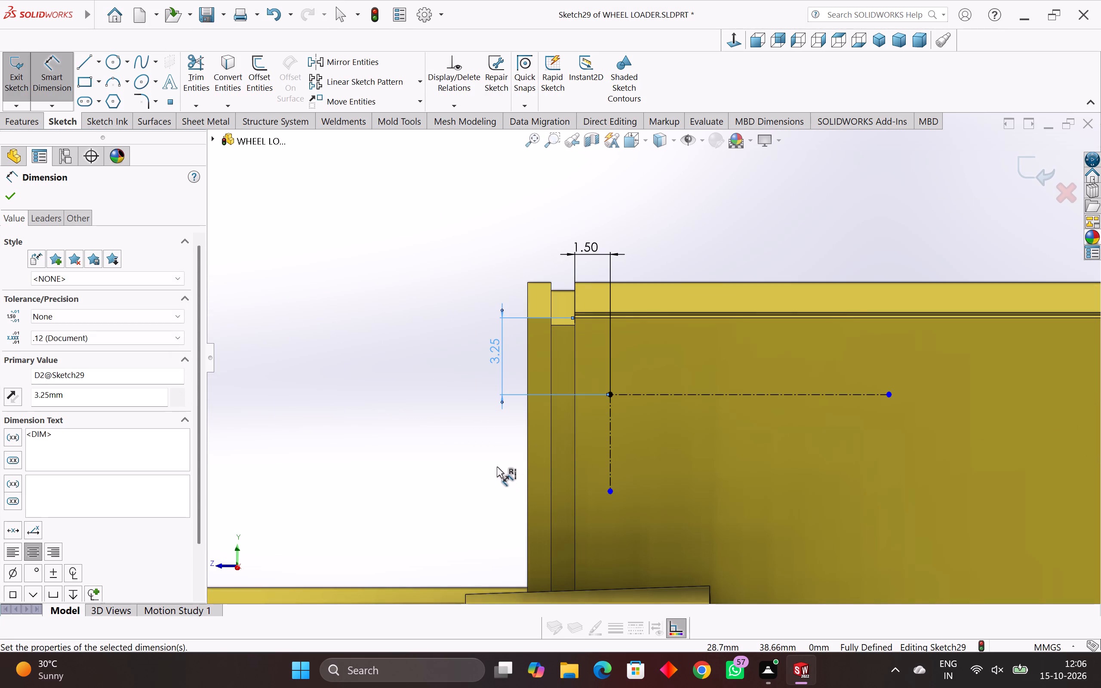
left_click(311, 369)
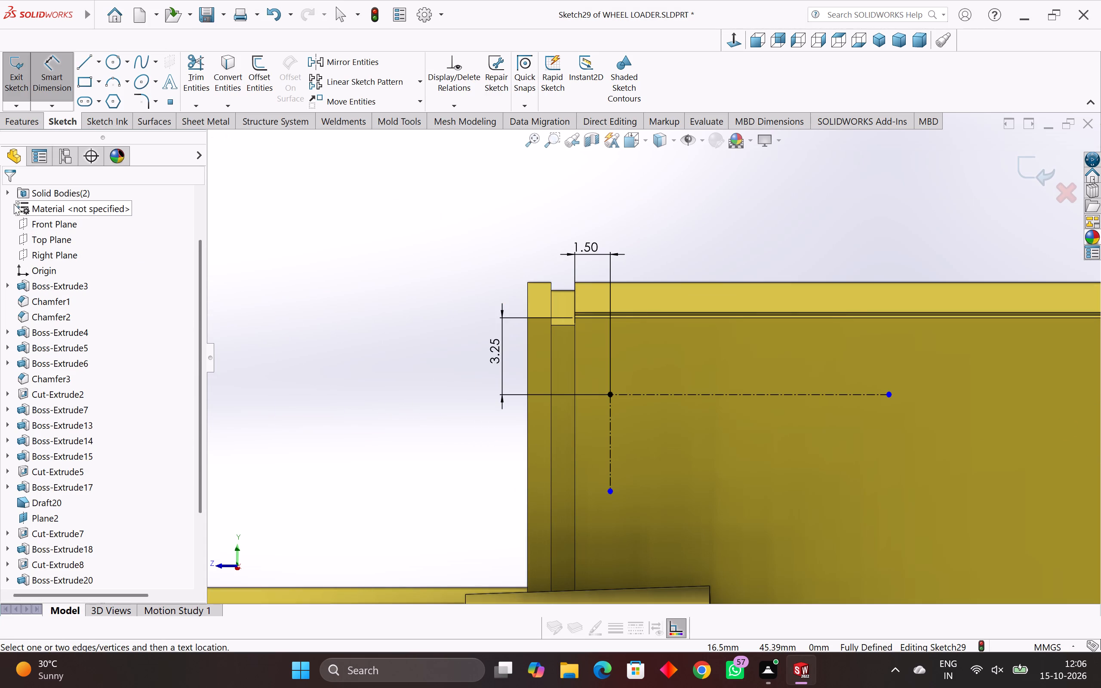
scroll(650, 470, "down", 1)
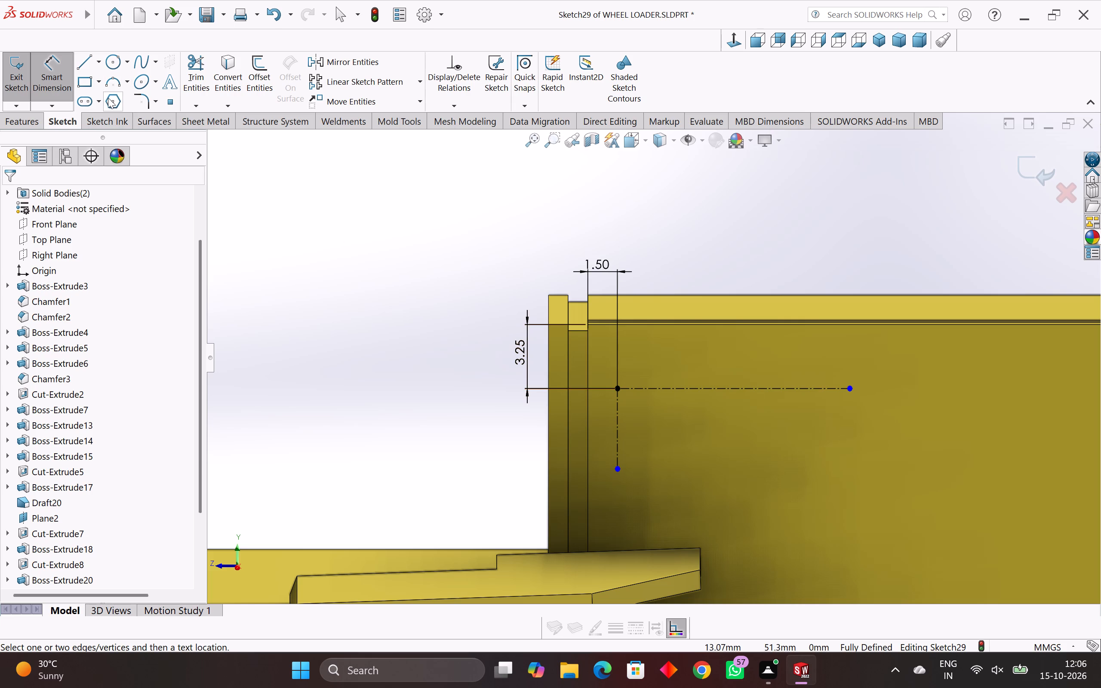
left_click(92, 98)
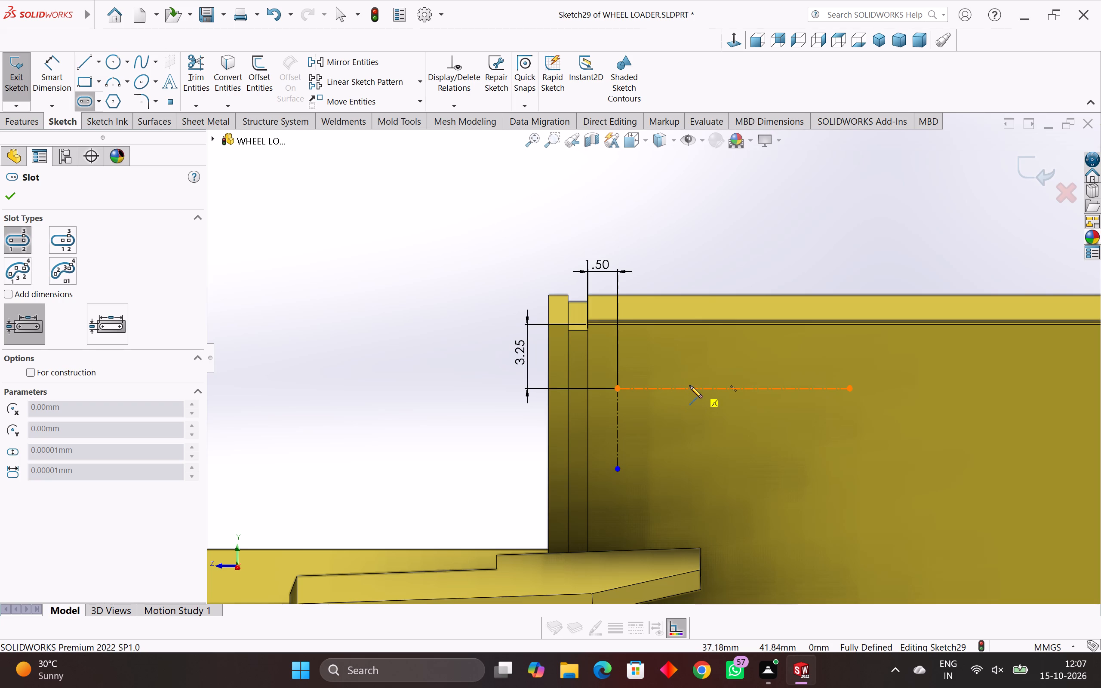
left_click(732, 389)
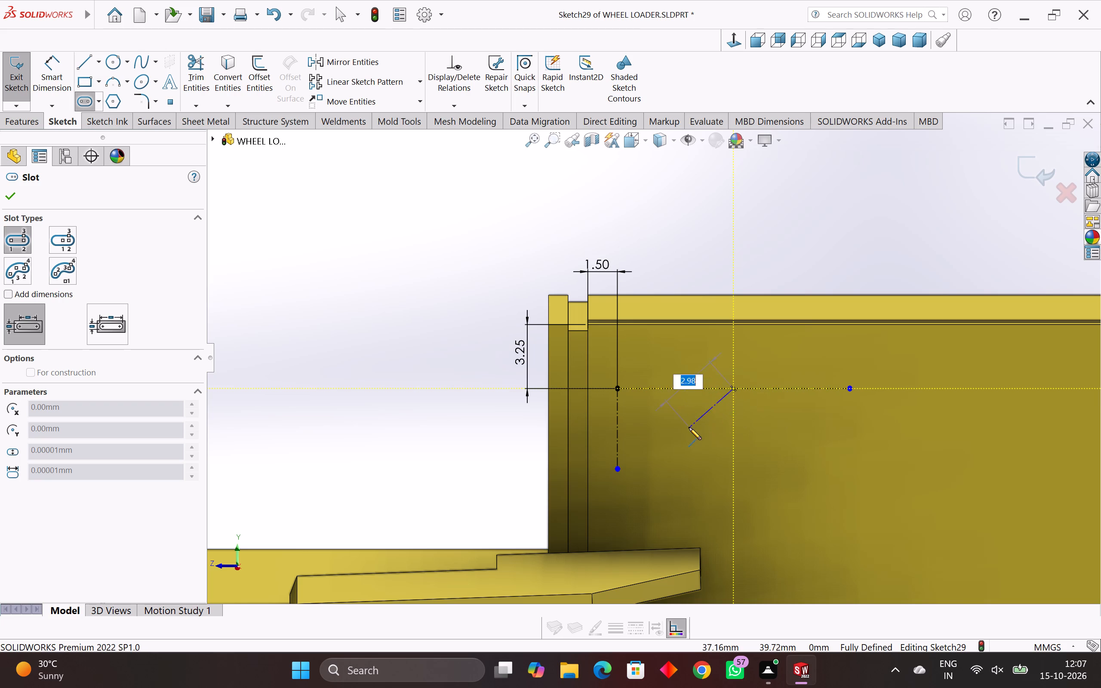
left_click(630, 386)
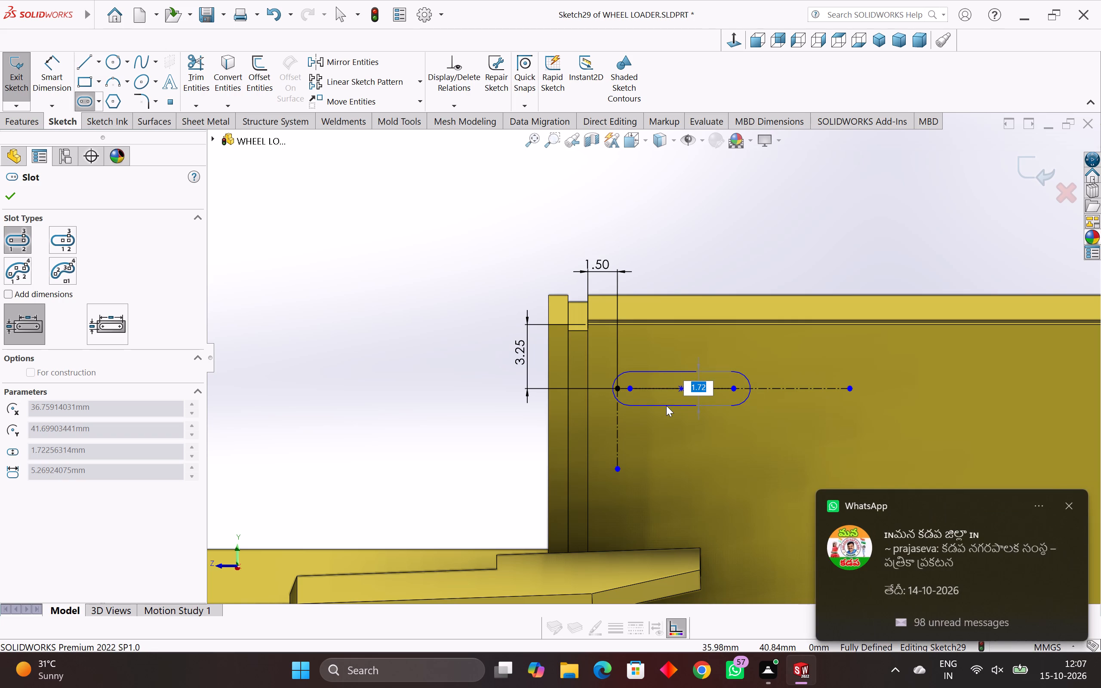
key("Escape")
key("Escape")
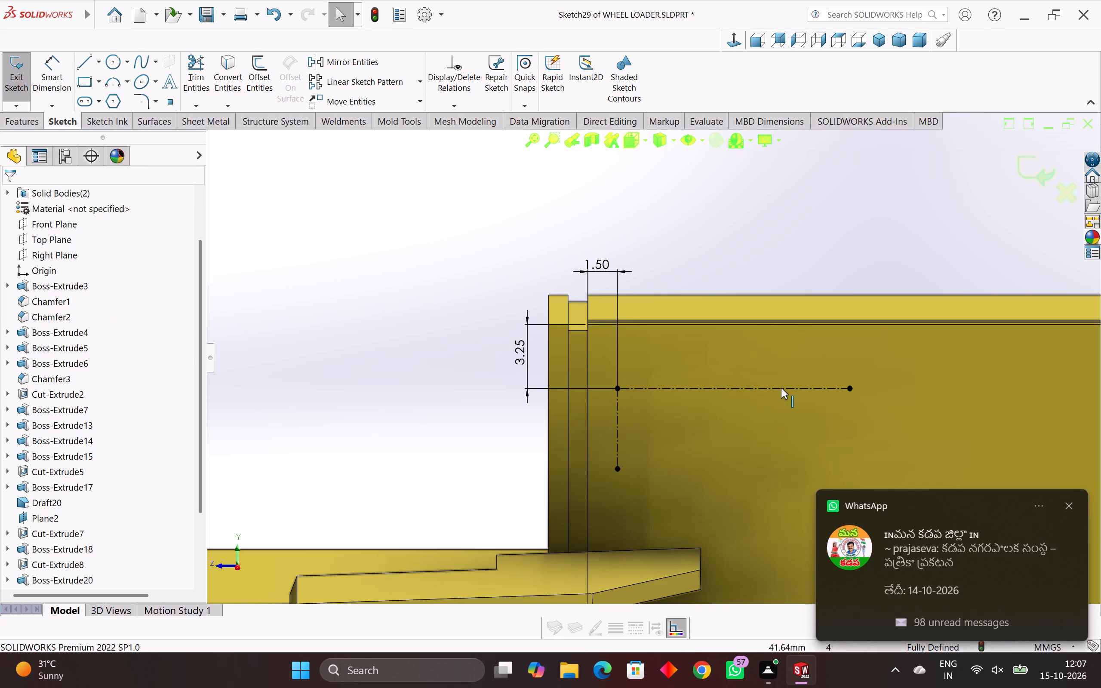
Delete the horizontal centerline together with its associated dimension.
left_click_drag(784, 372, 769, 409)
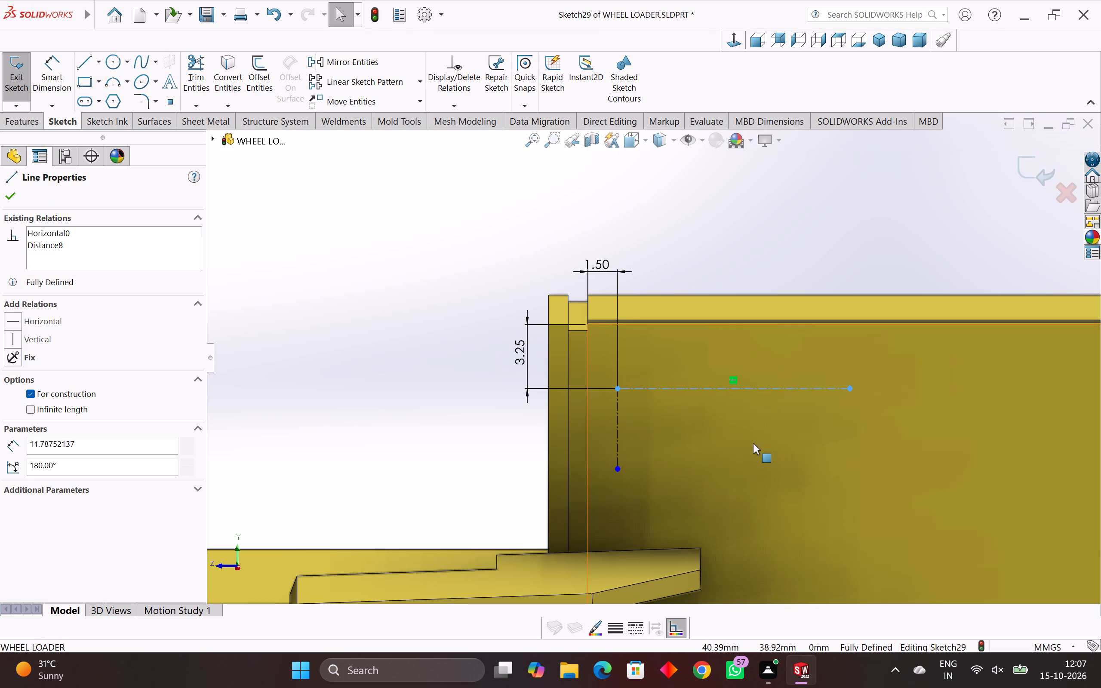
key("Delete")
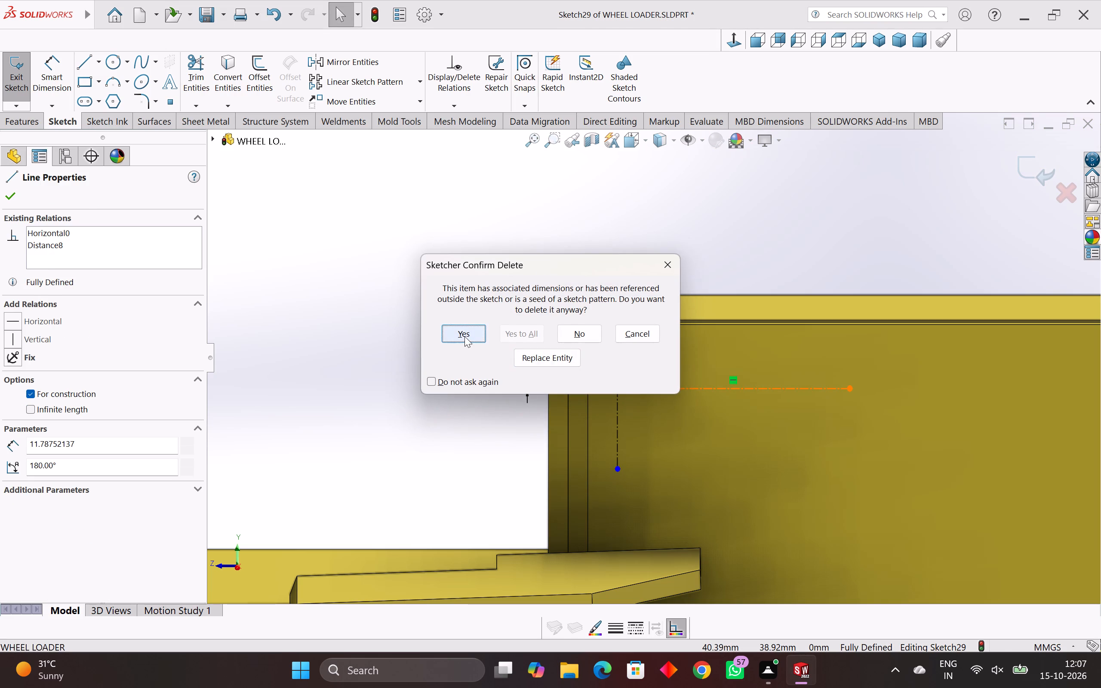
left_click(464, 336)
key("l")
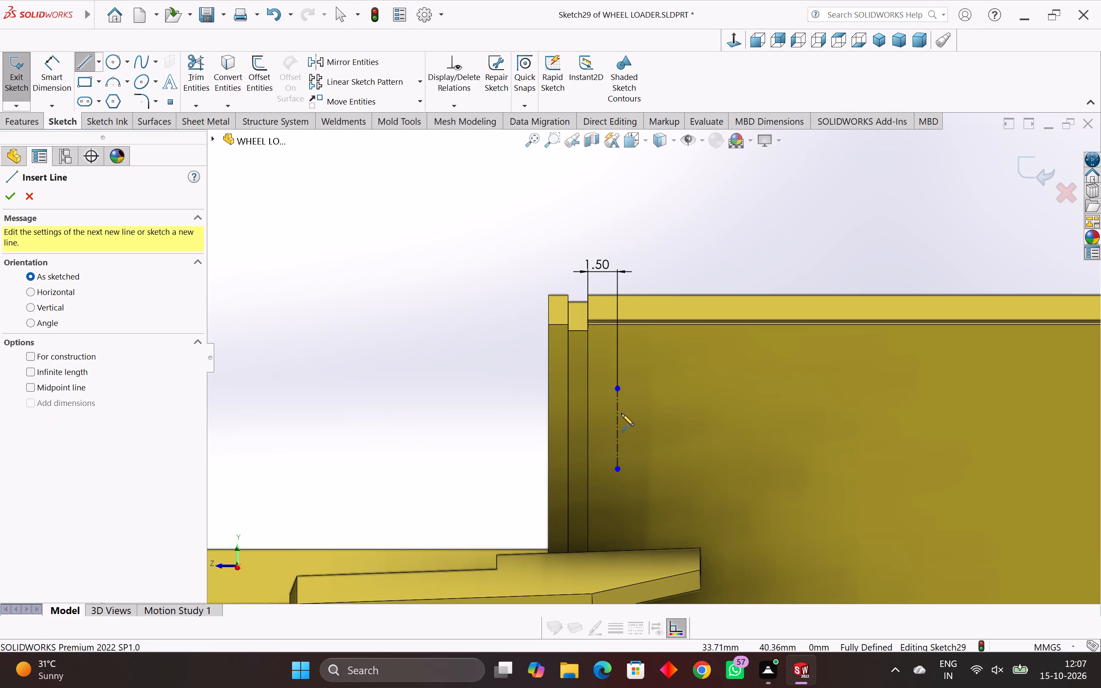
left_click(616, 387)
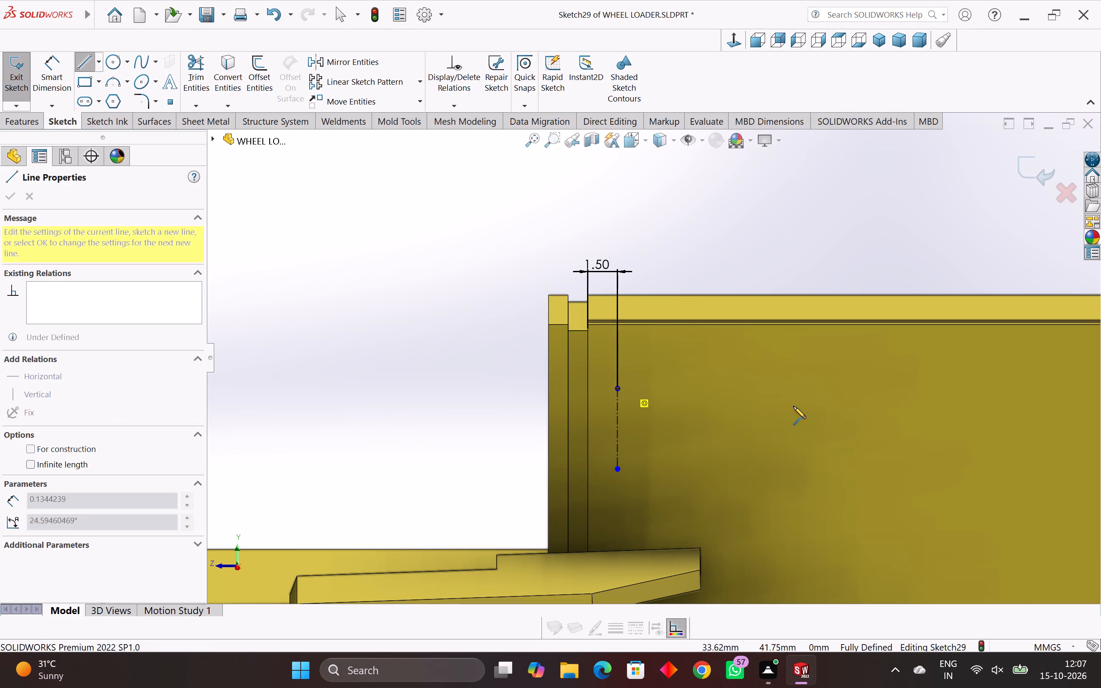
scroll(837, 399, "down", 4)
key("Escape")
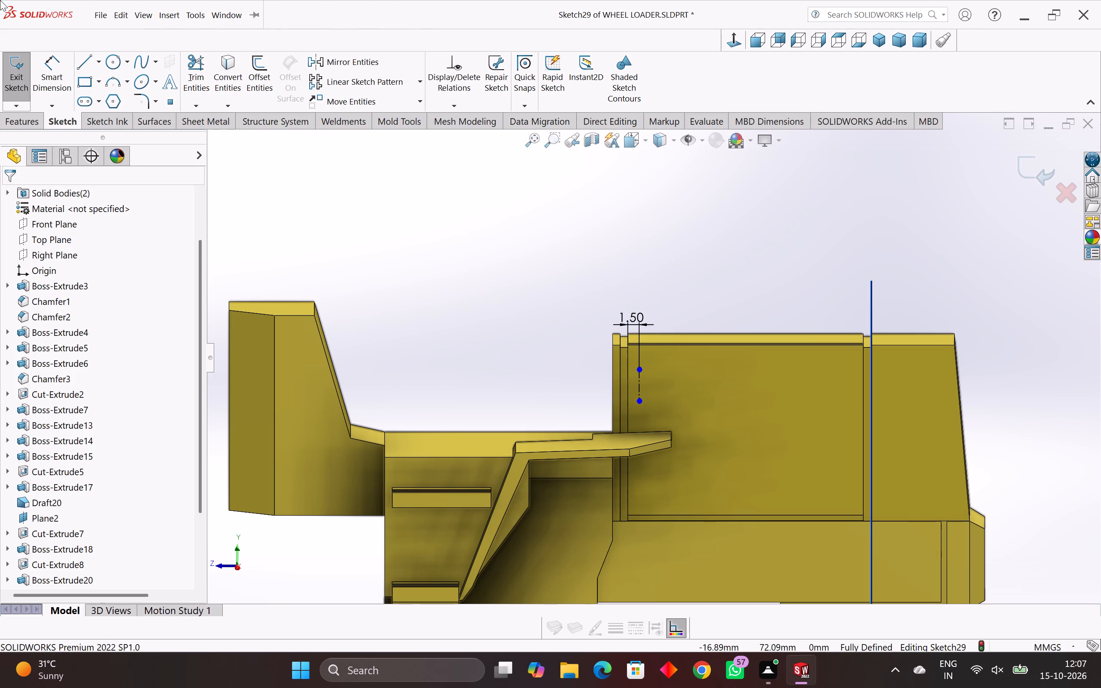
Sketch a horizontal centerline about 17.9 mm long running rearward from the upper end of the vertical centerline.
left_click(102, 61)
left_click(122, 104)
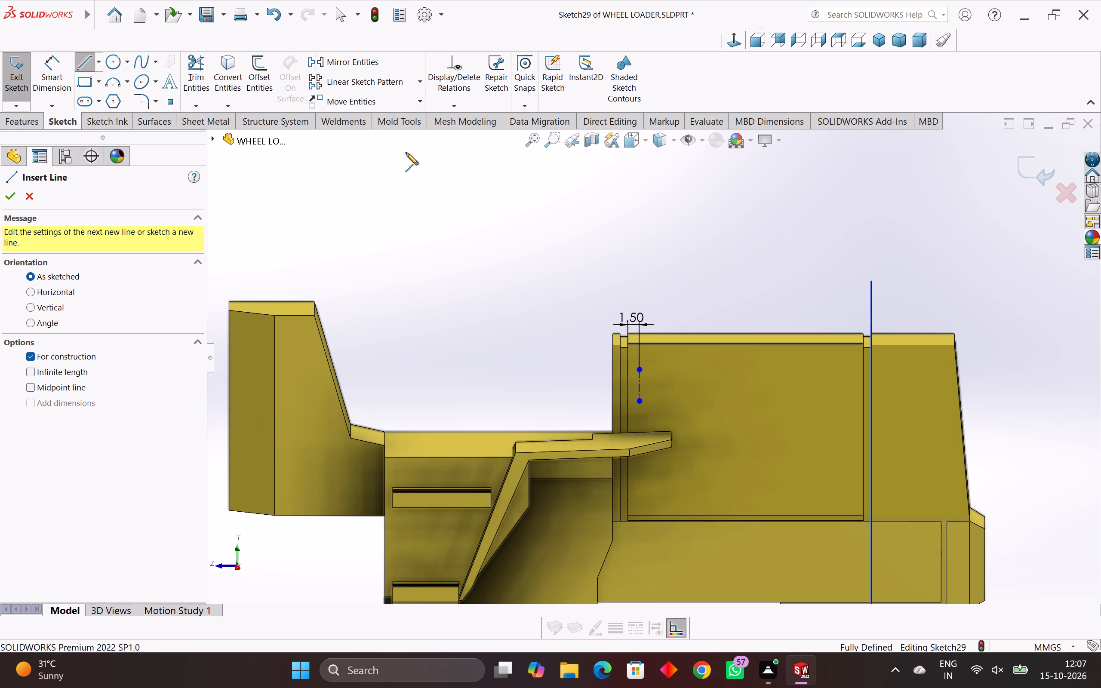
scroll(668, 383, "up", 4)
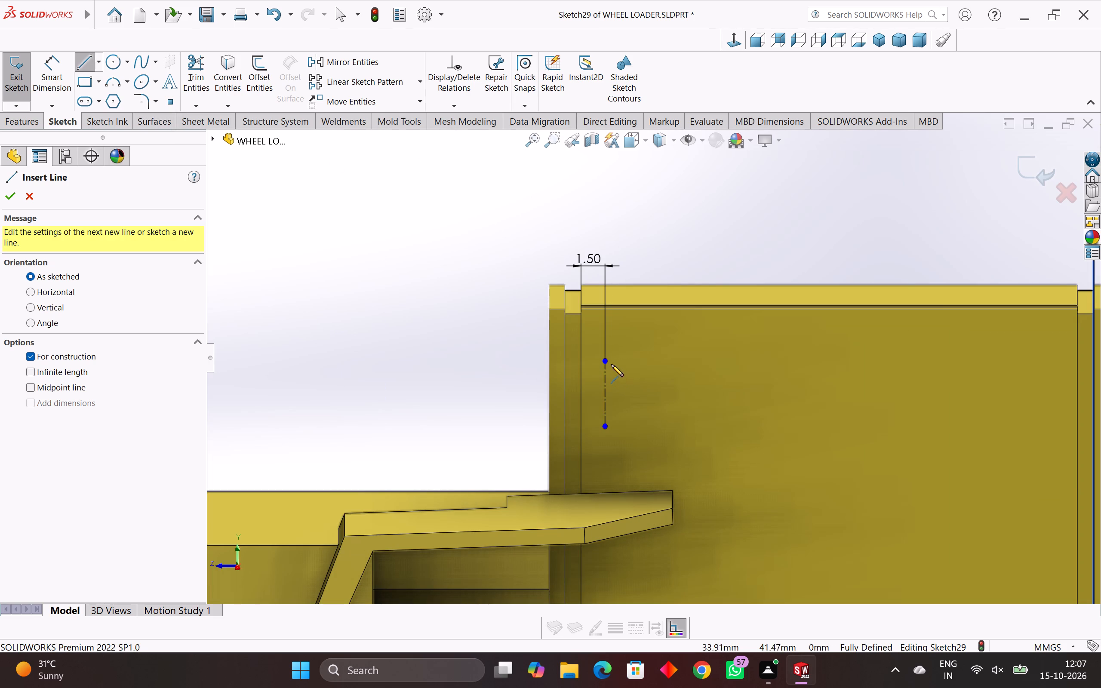
left_click(605, 362)
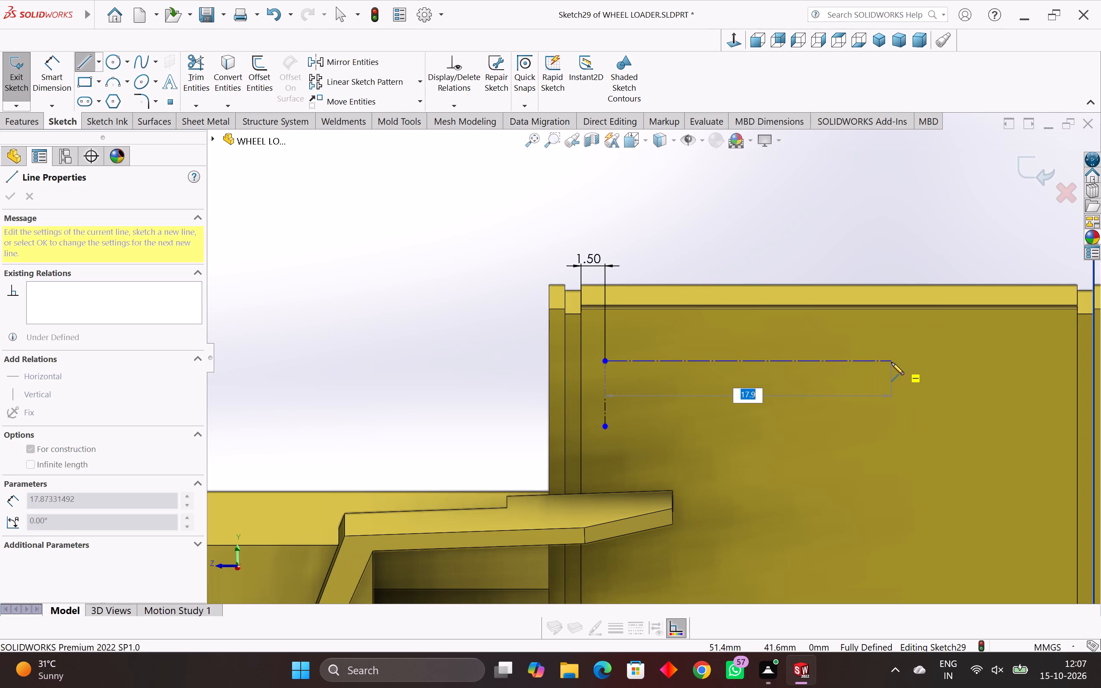
left_click(892, 362)
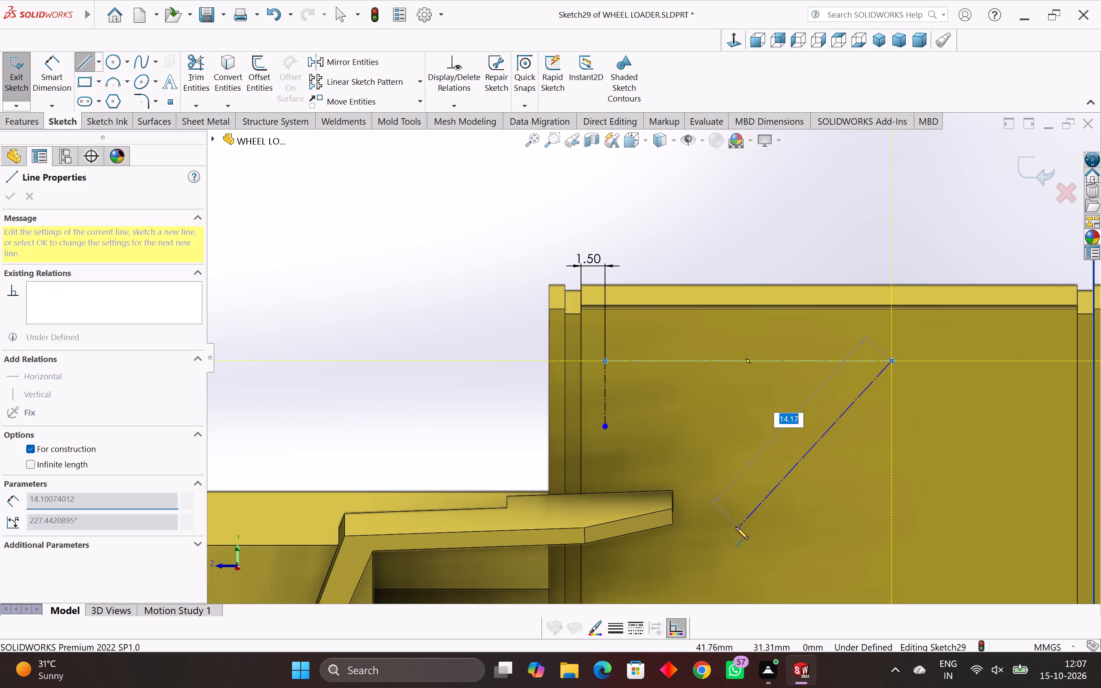
key("Escape")
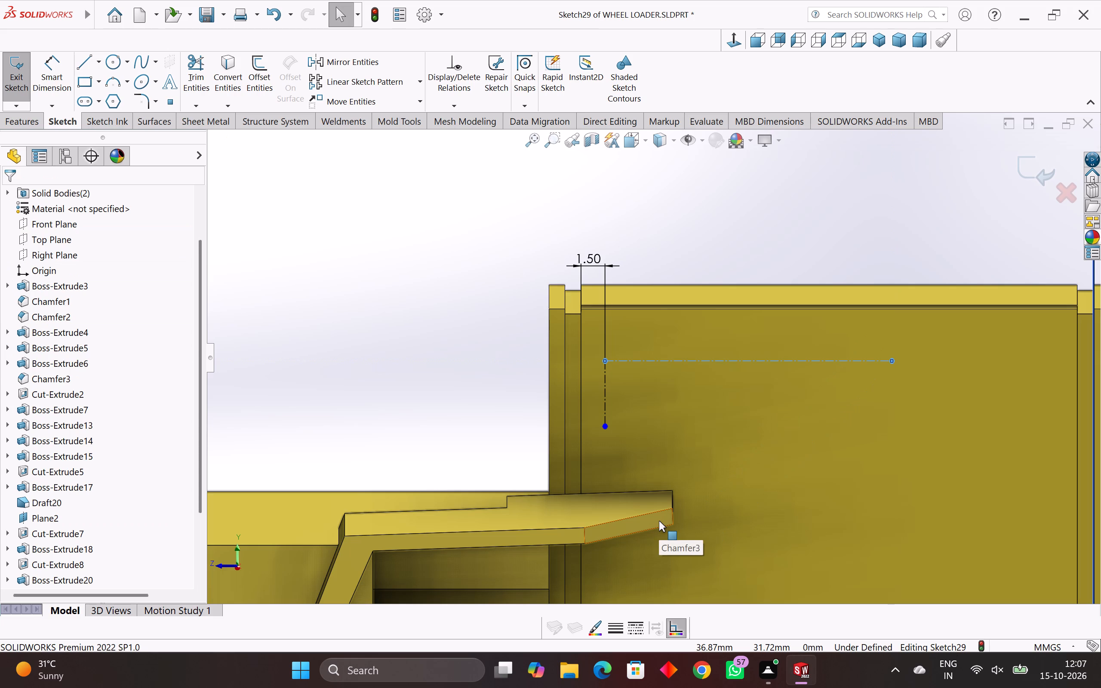
left_click(329, 244)
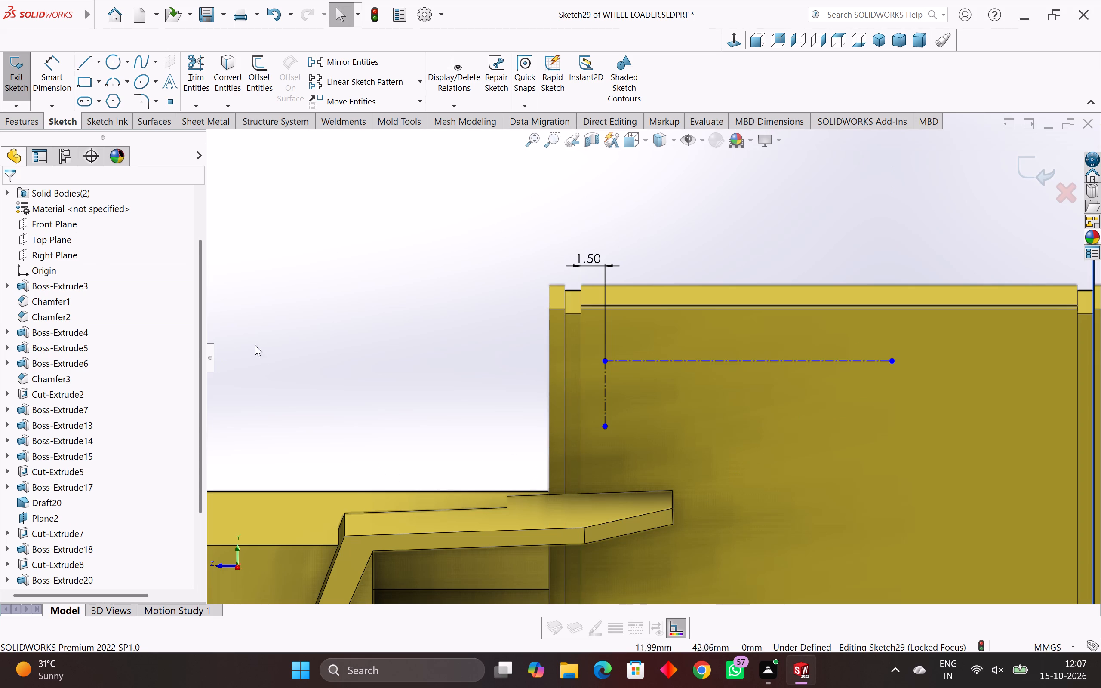
Sketch a straight slot on the horizontal centerline, about 6.8 mm between centers and 0.65/2 mm wide.
left_click(86, 101)
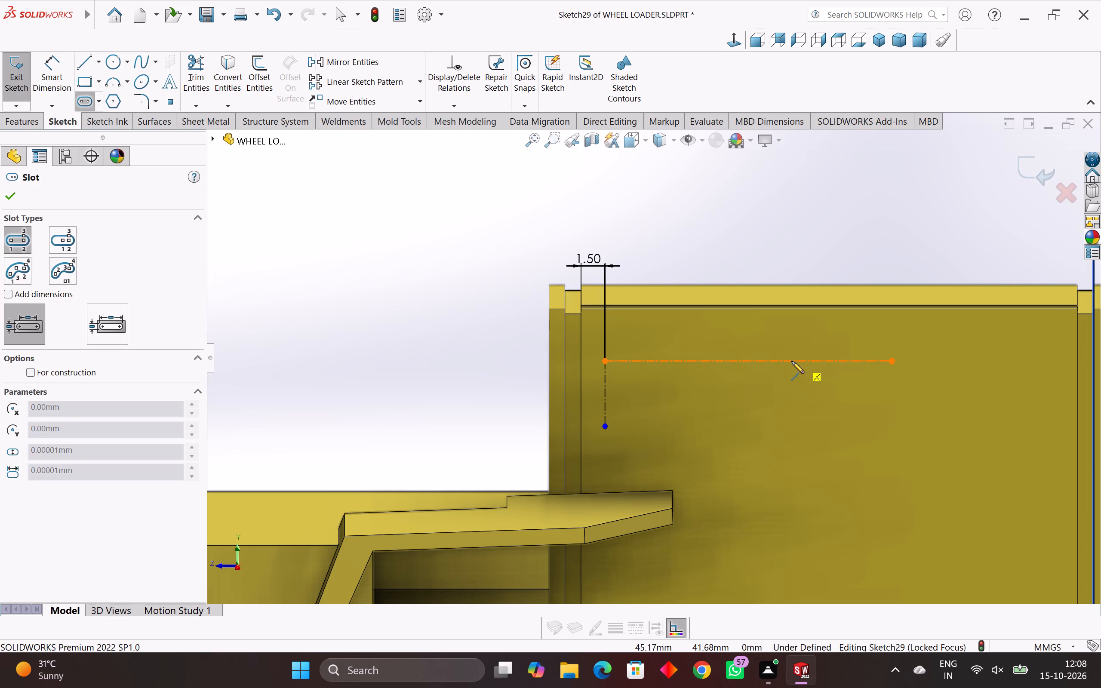
left_click_drag(791, 362, 787, 362)
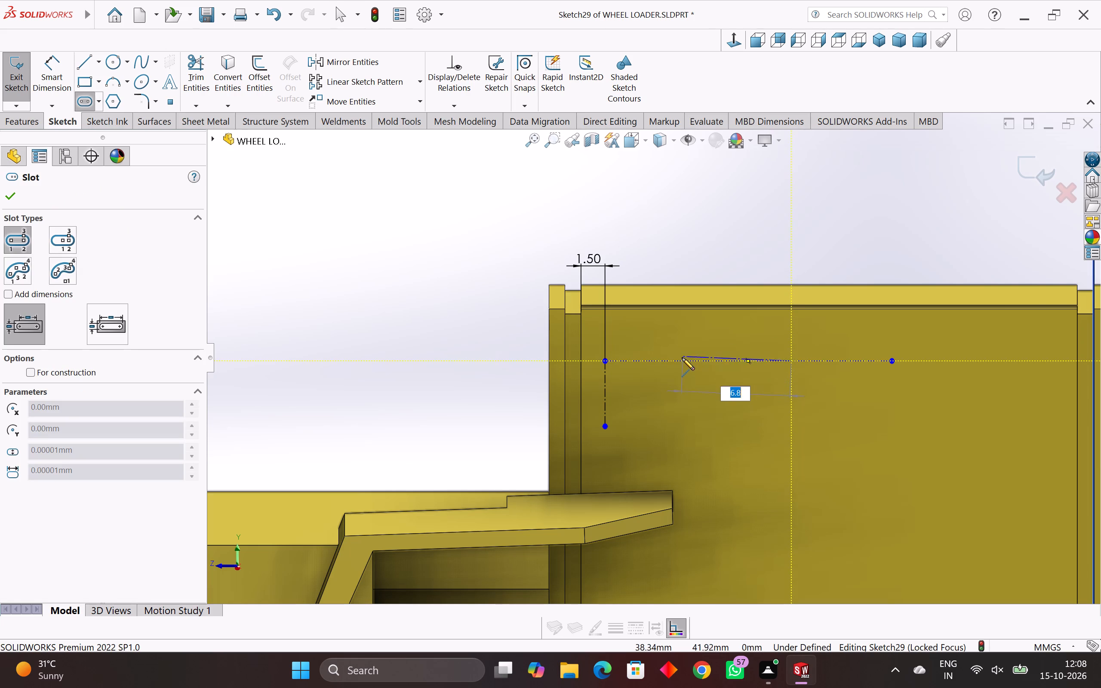
left_click(683, 361)
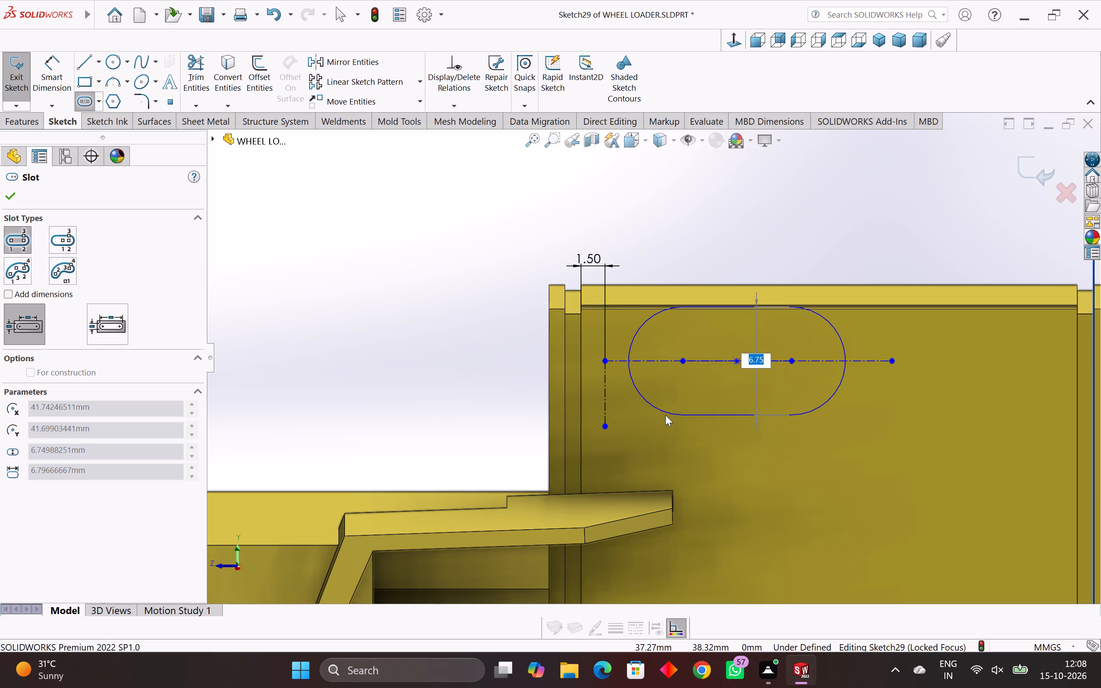
type(".65")
key("backslash")
key("BackSpace")
key("slash")
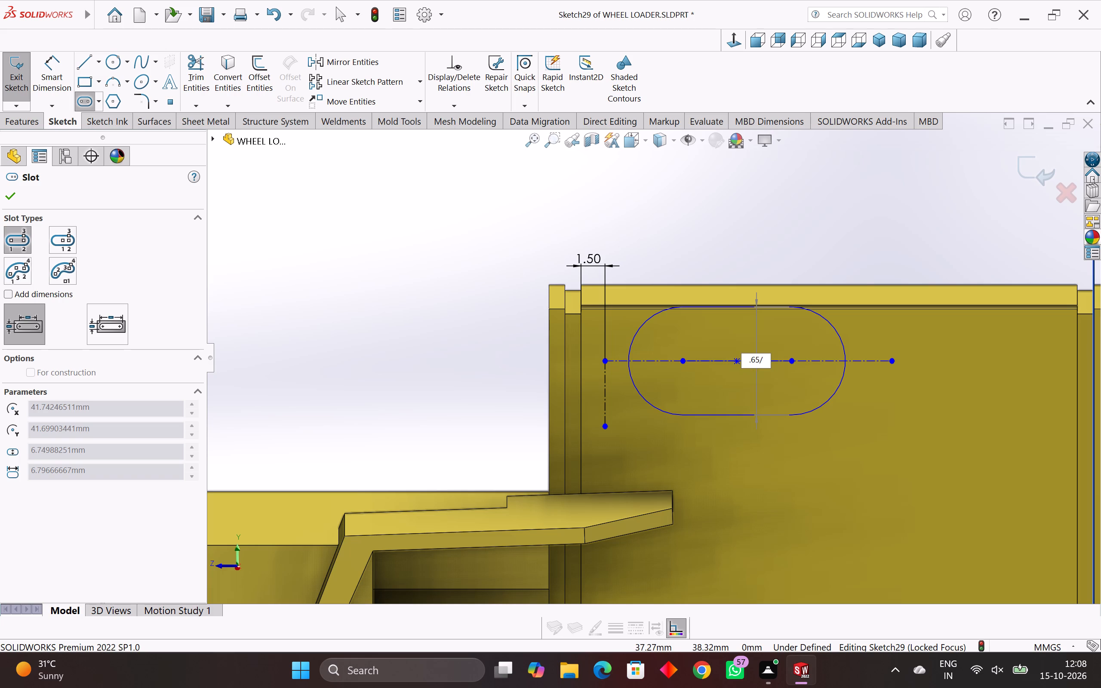
key("2")
key("Return")
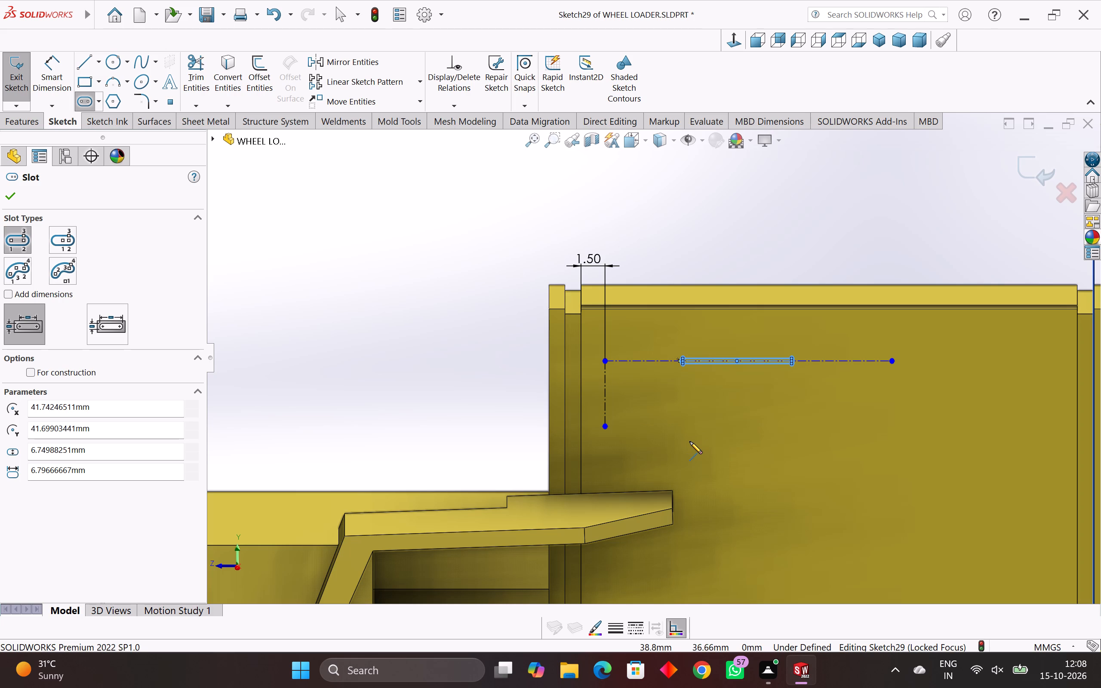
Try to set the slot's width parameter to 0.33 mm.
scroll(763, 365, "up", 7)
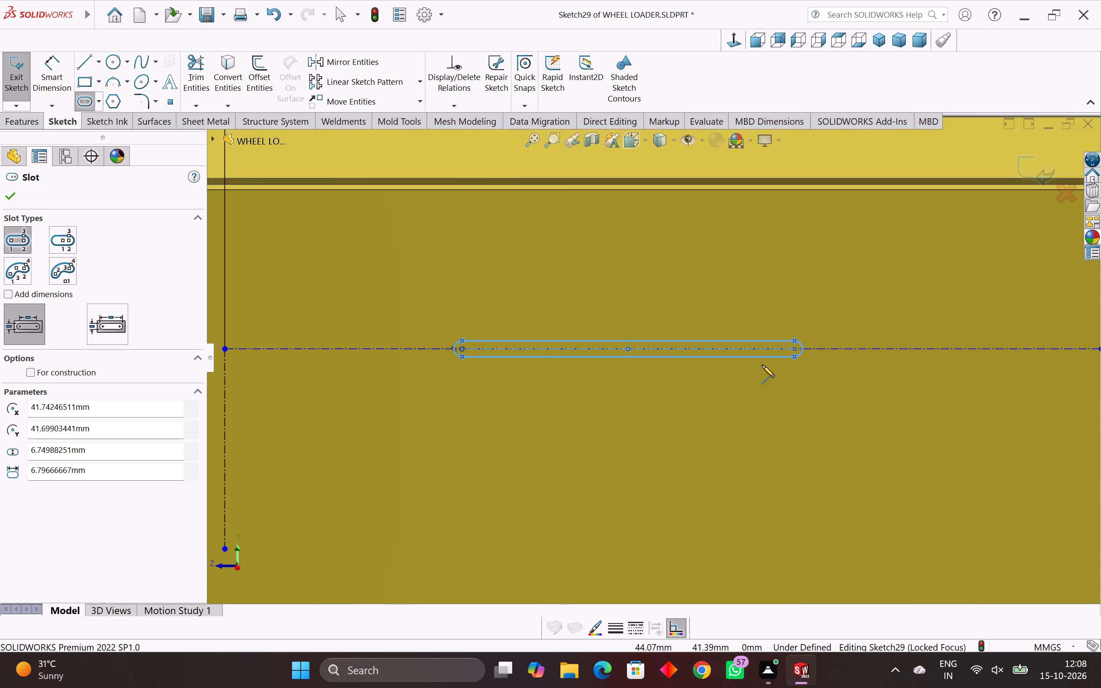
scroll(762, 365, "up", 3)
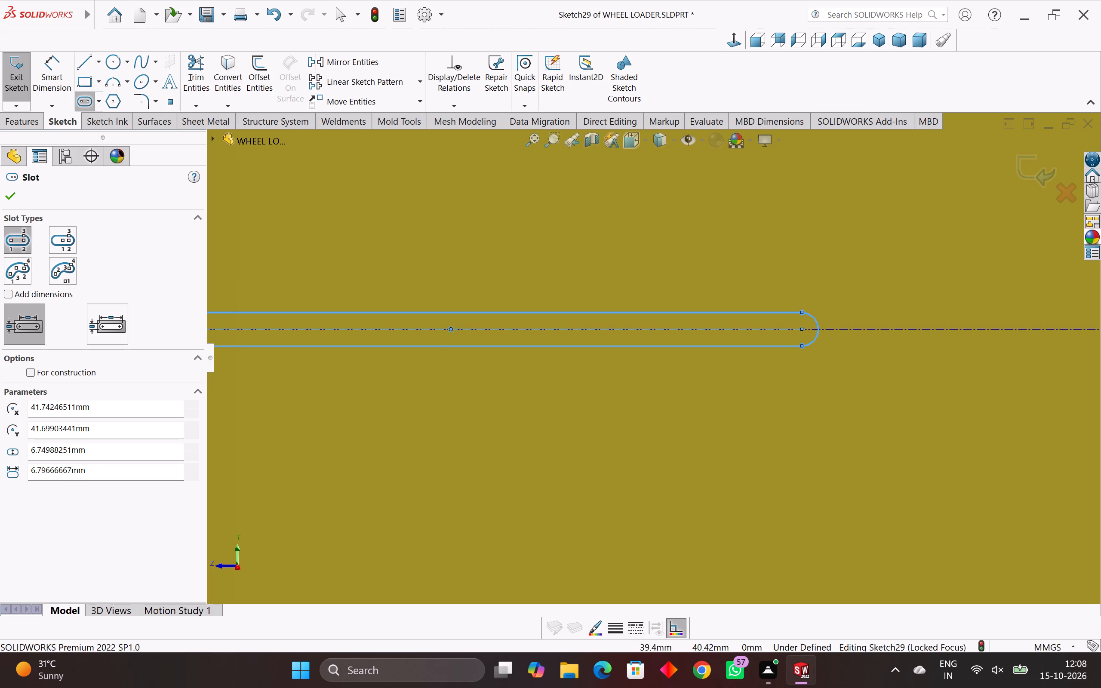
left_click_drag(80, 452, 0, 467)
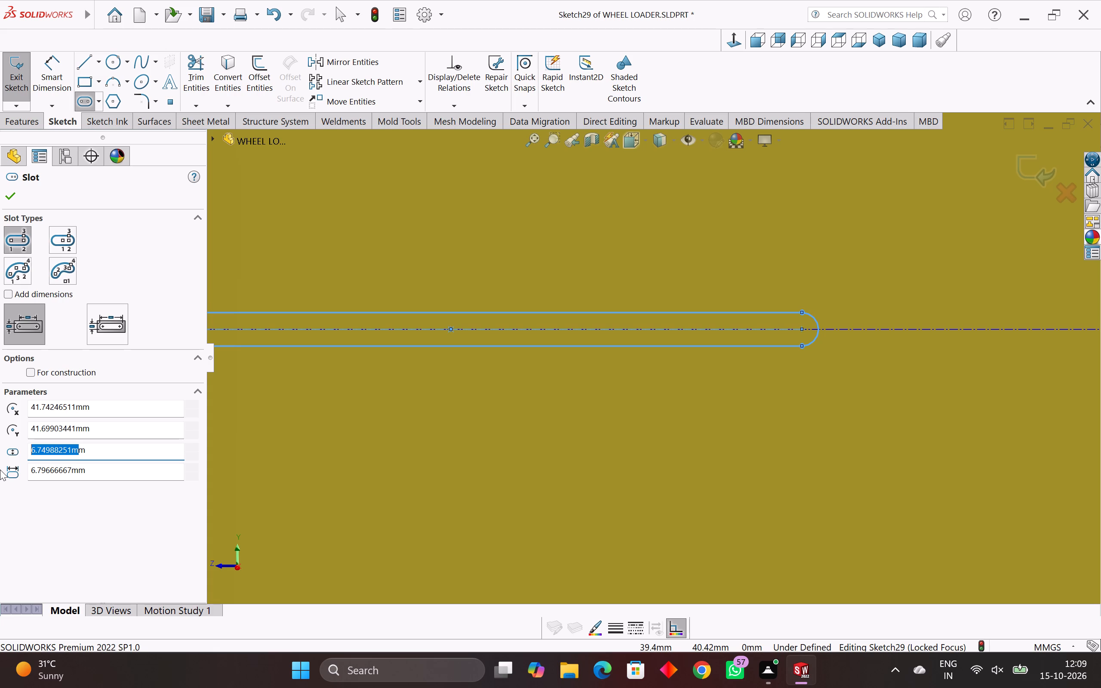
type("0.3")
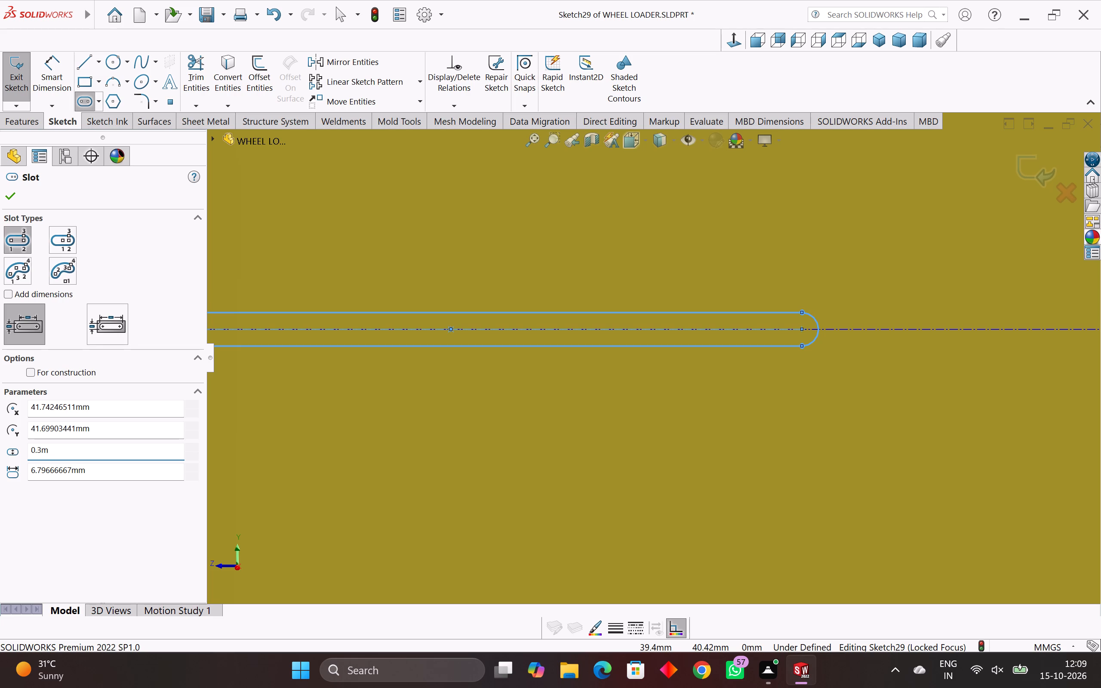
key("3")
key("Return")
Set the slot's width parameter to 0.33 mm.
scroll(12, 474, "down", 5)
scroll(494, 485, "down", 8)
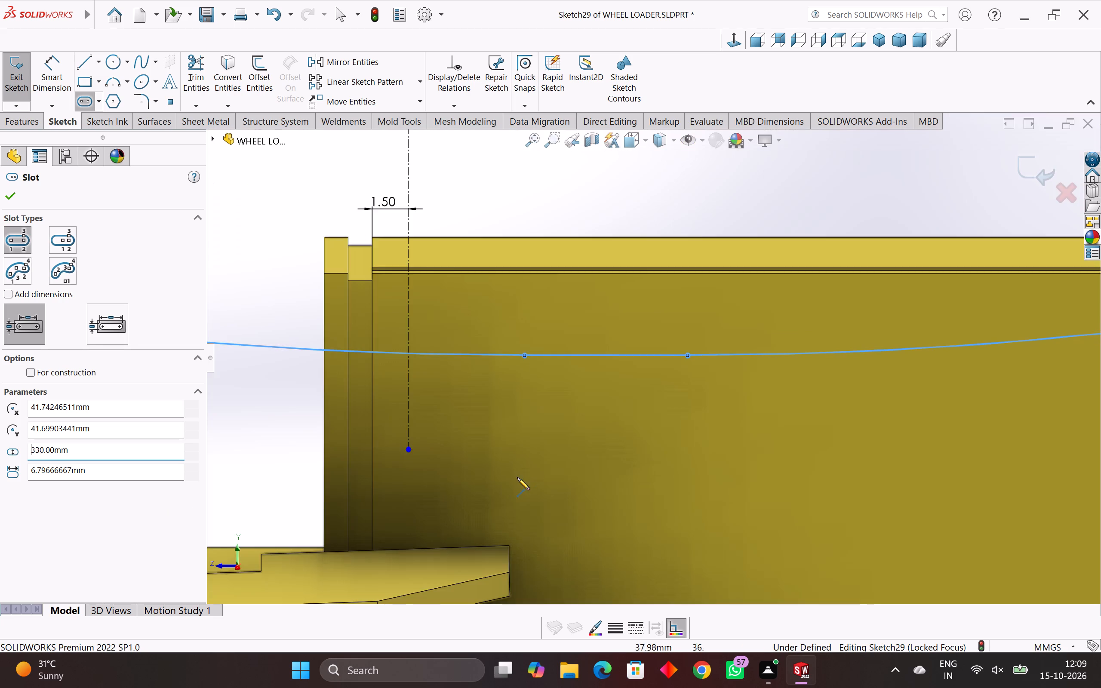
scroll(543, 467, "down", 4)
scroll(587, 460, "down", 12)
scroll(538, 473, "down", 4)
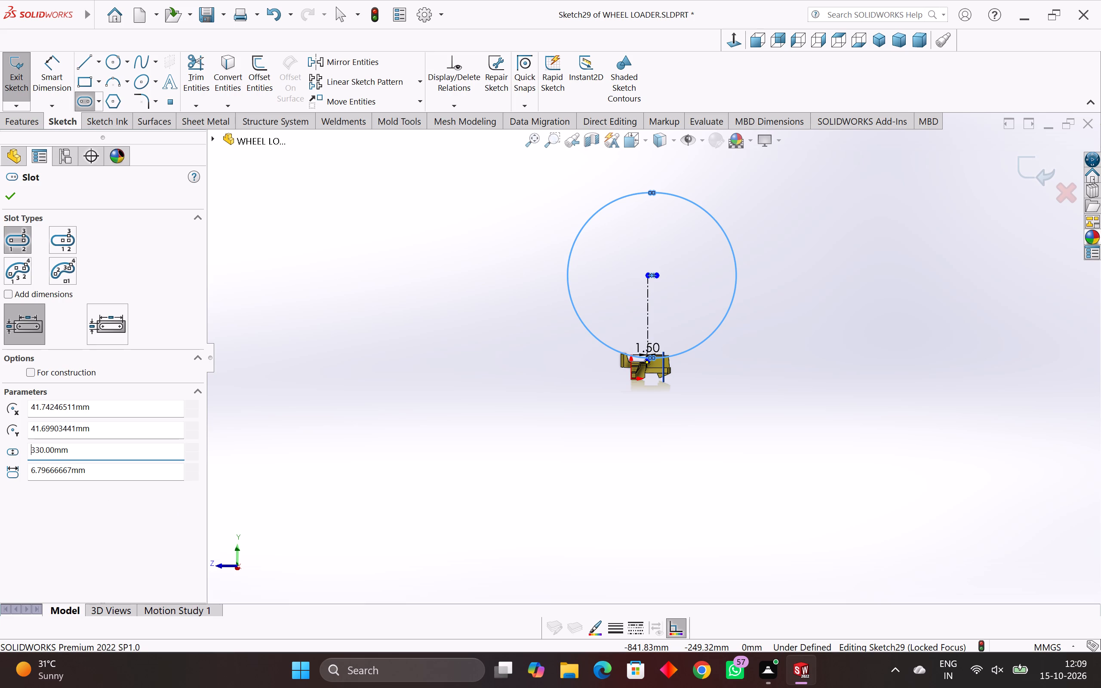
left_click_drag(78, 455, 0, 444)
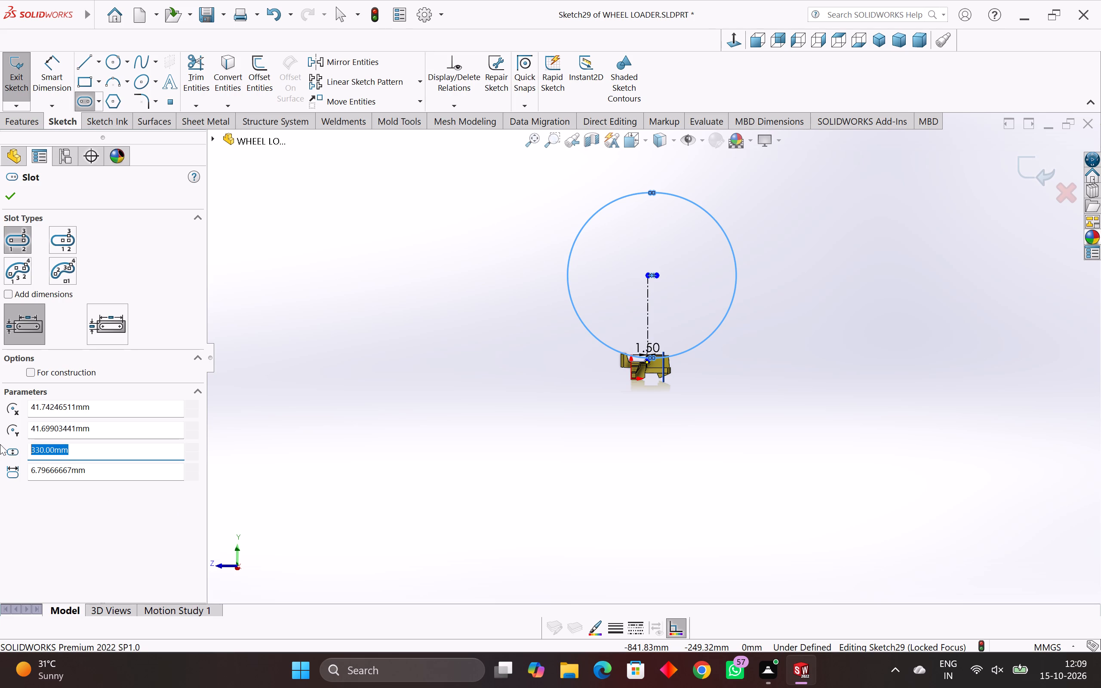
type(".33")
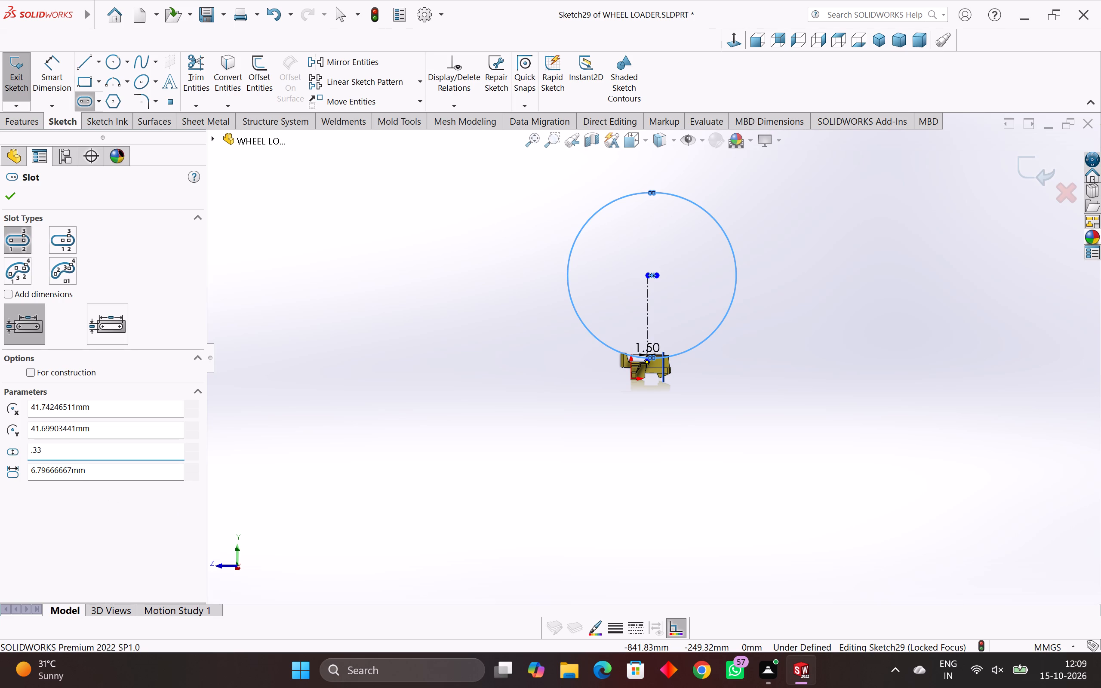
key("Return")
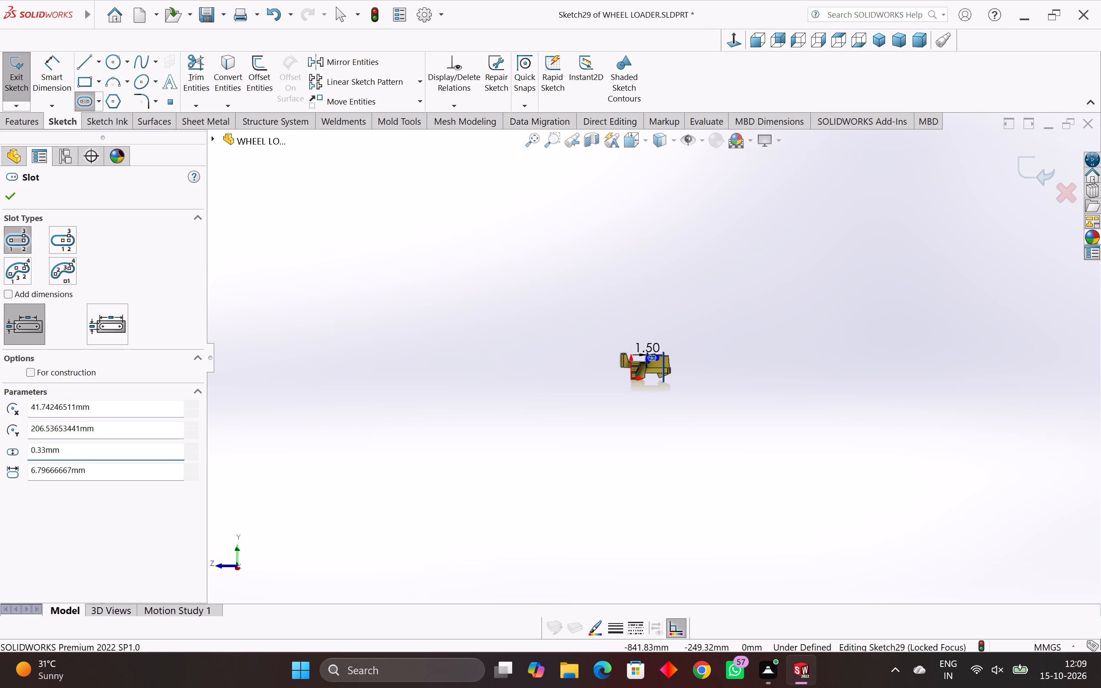
Dimension the slot's rear end arc with a radius of 0.33 mm.
scroll(730, 366, "up", 4)
scroll(555, 356, "up", 4)
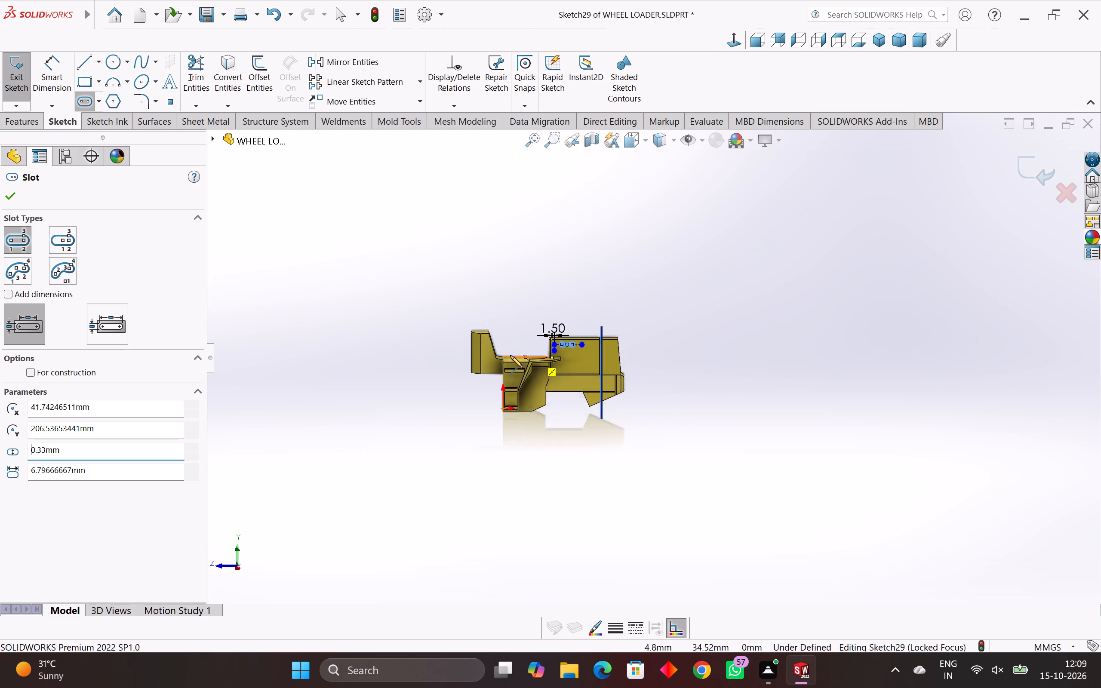
scroll(592, 334, "up", 5)
scroll(573, 379, "up", 5)
scroll(638, 344, "up", 10)
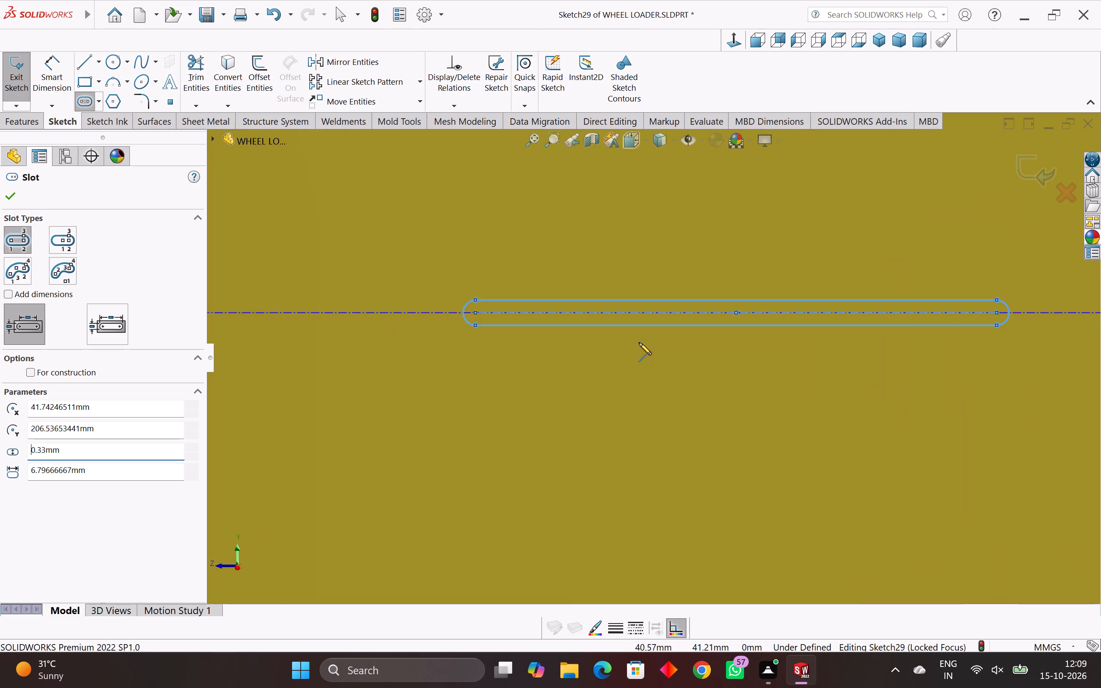
scroll(639, 343, "up", 3)
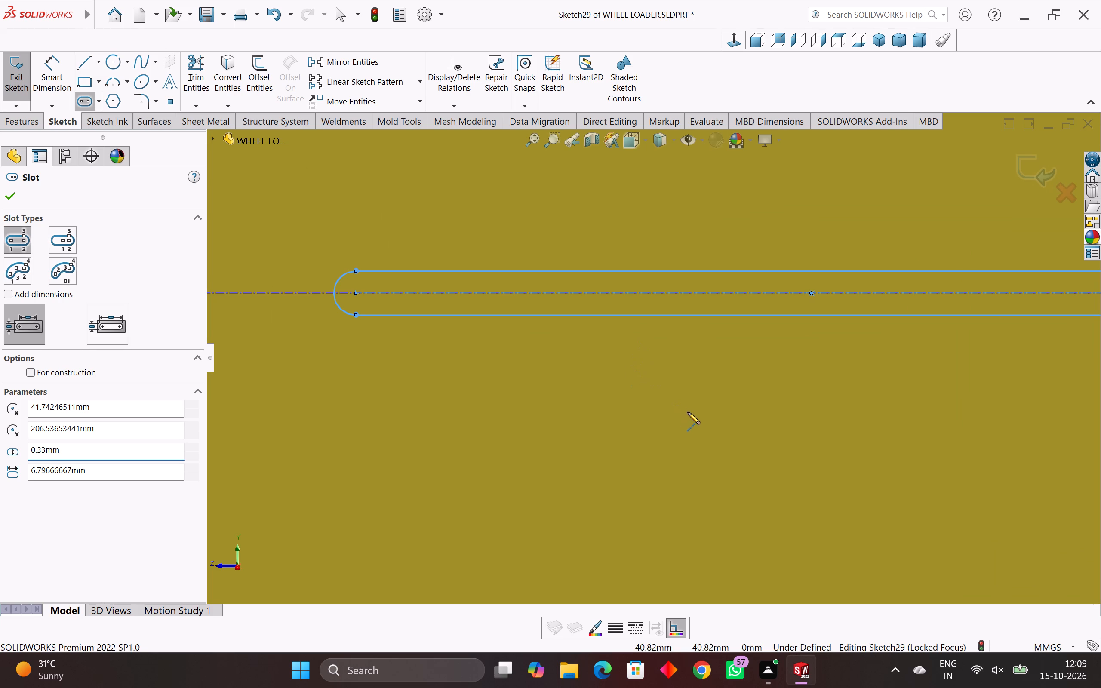
scroll(750, 465, "down", 2)
scroll(821, 430, "down", 3)
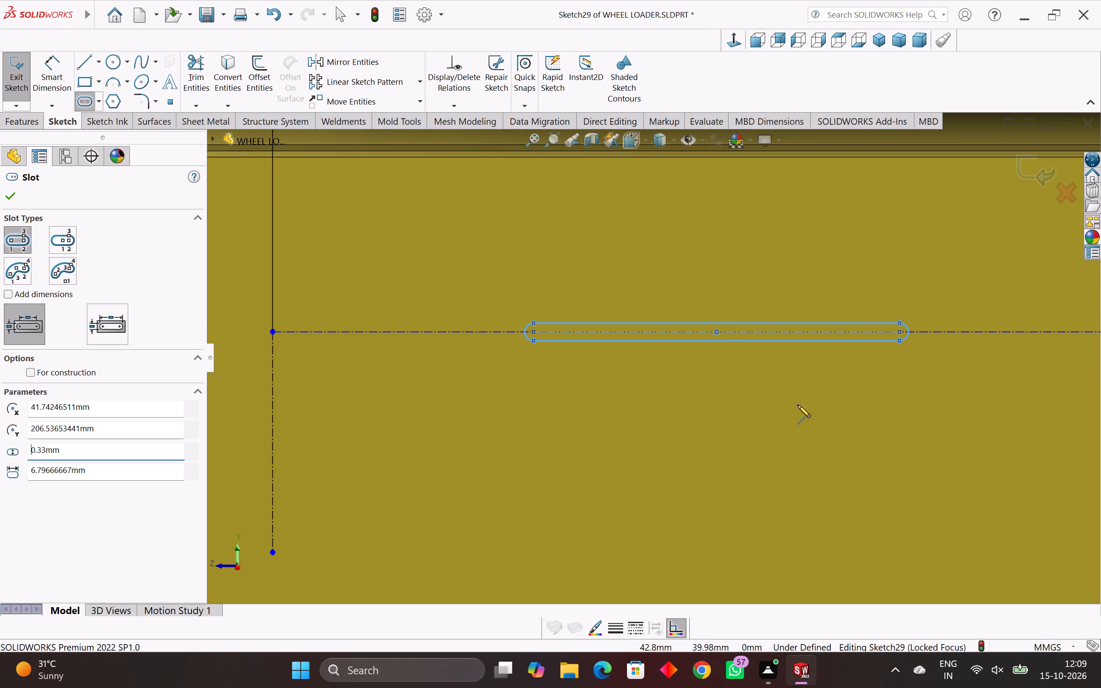
left_click(52, 74)
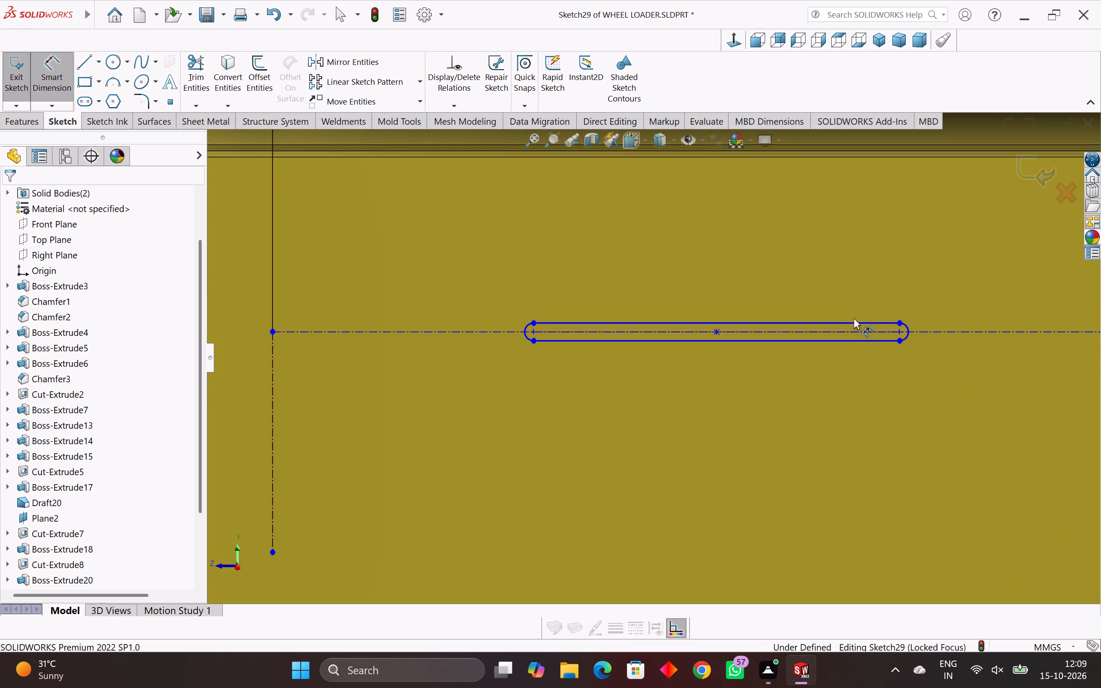
left_click(906, 326)
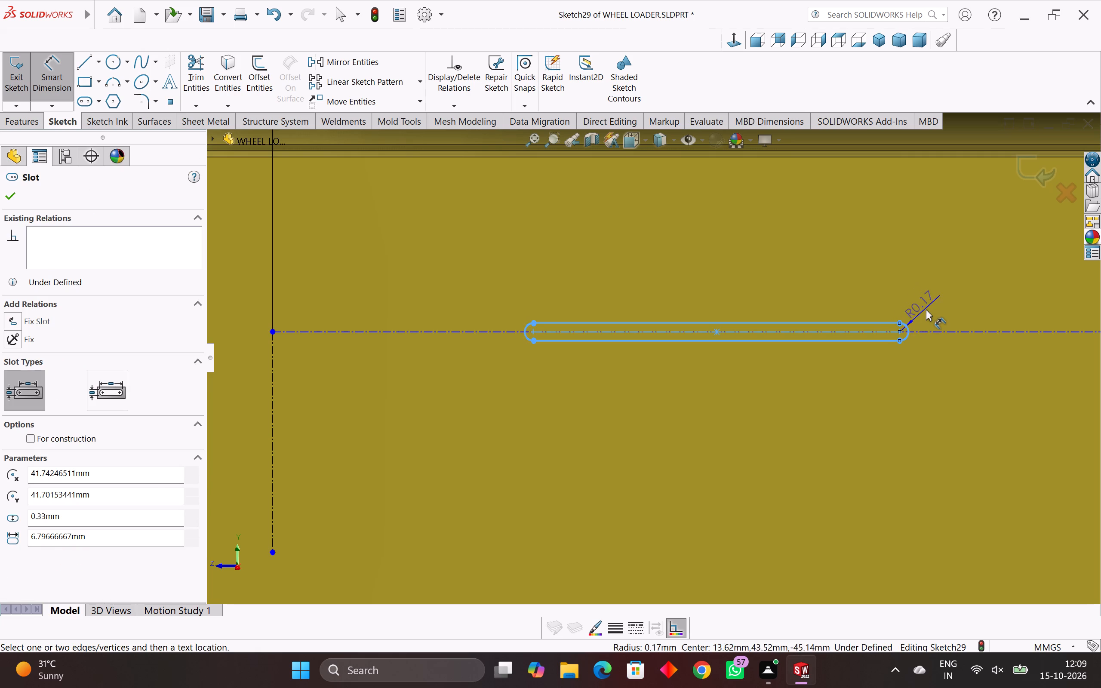
left_click(926, 309)
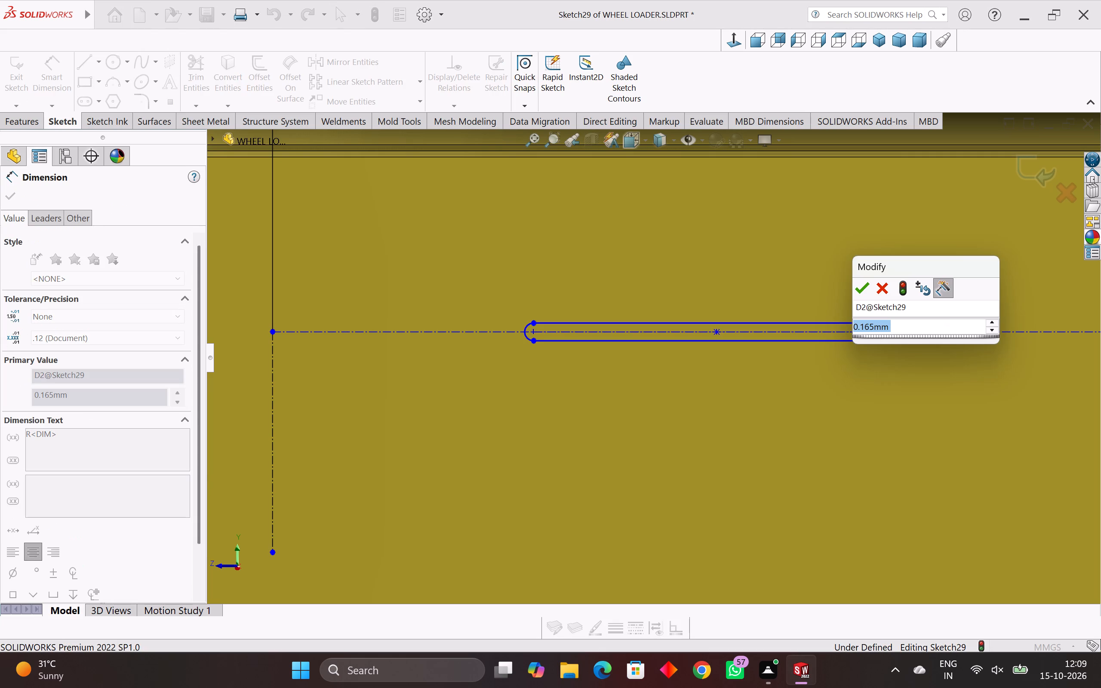
type(".33")
key("Return")
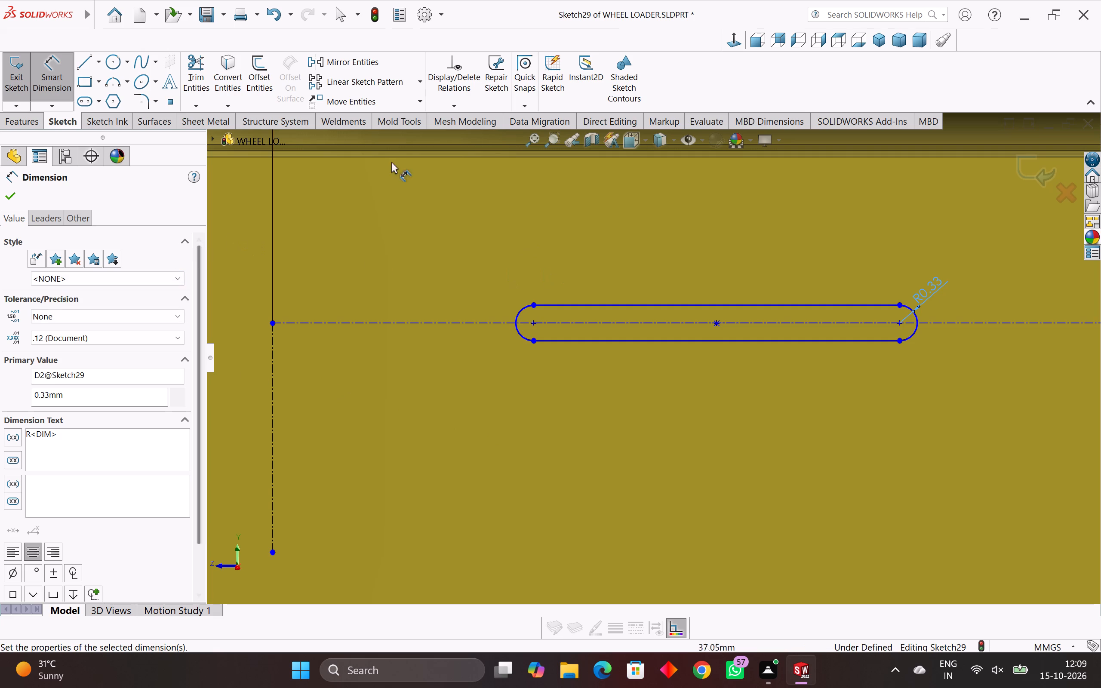
Dimension the distance between the slot's two arc centers as 7.5 mm.
left_click(532, 324)
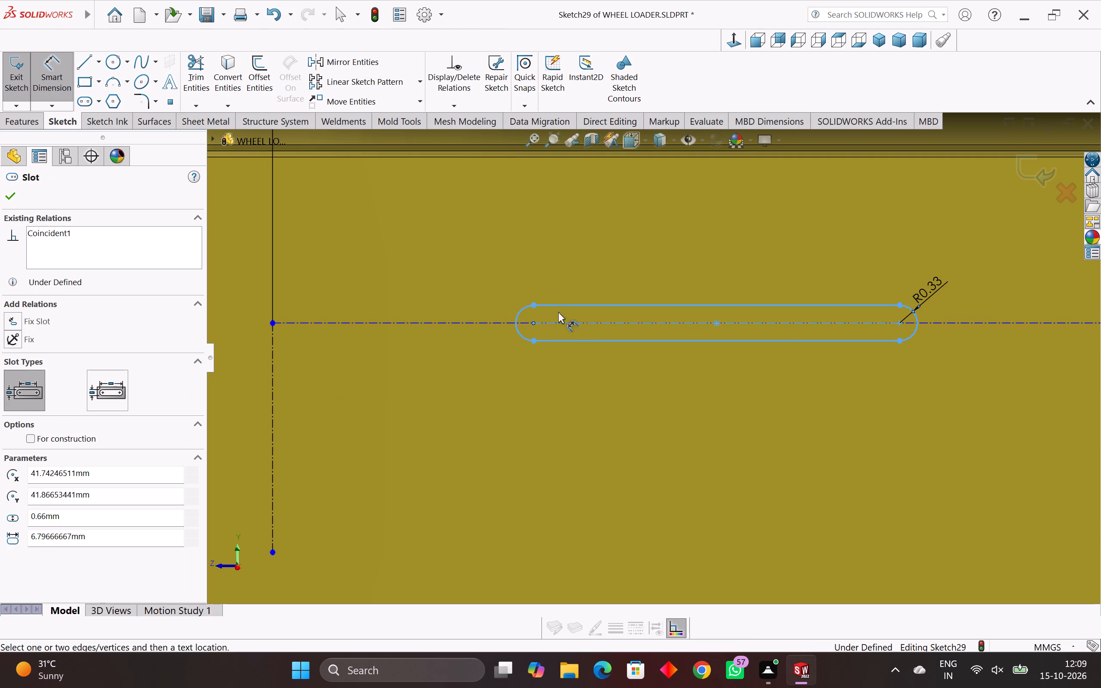
left_click(900, 322)
left_click(783, 229)
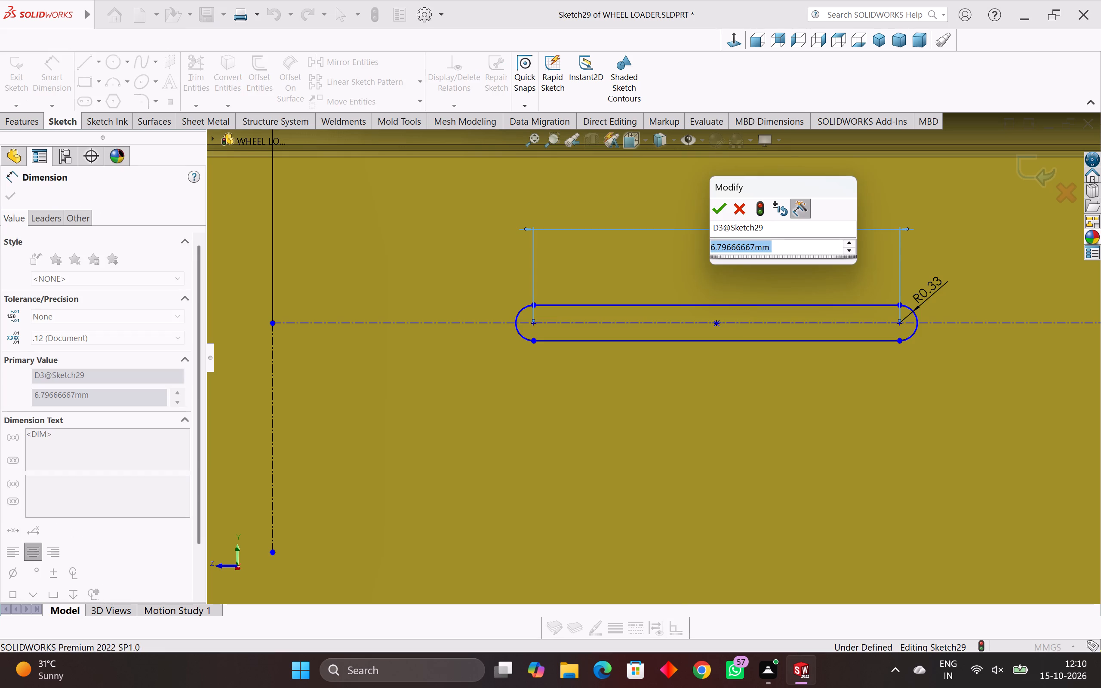
type("7.5")
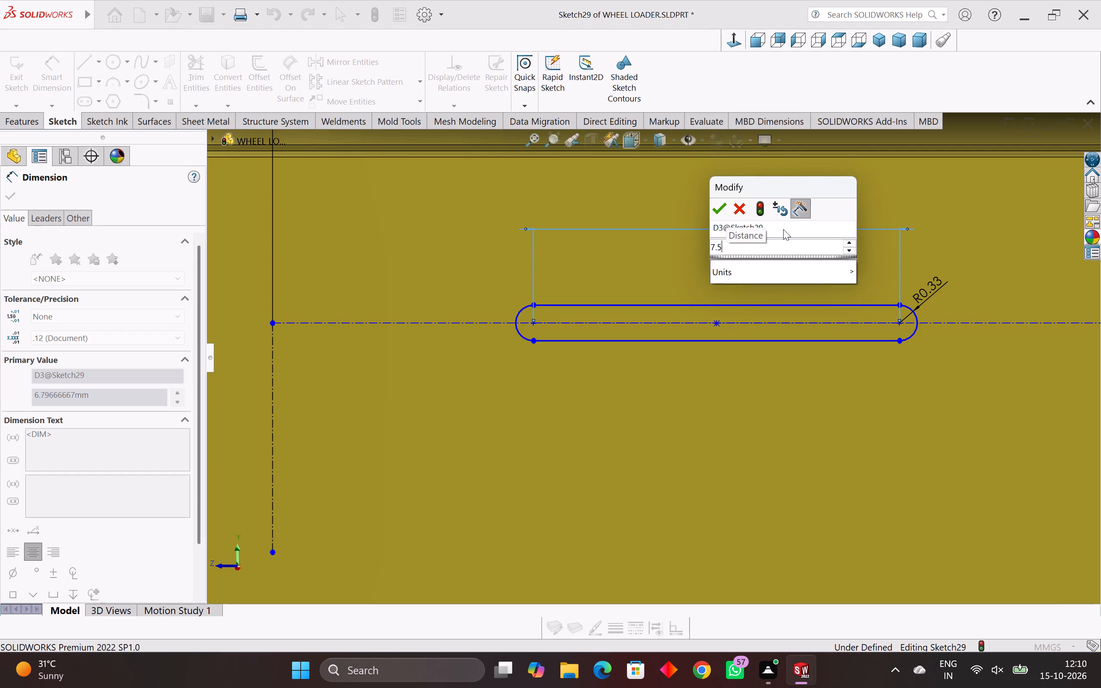
key("Return")
scroll(853, 313, "down", 3)
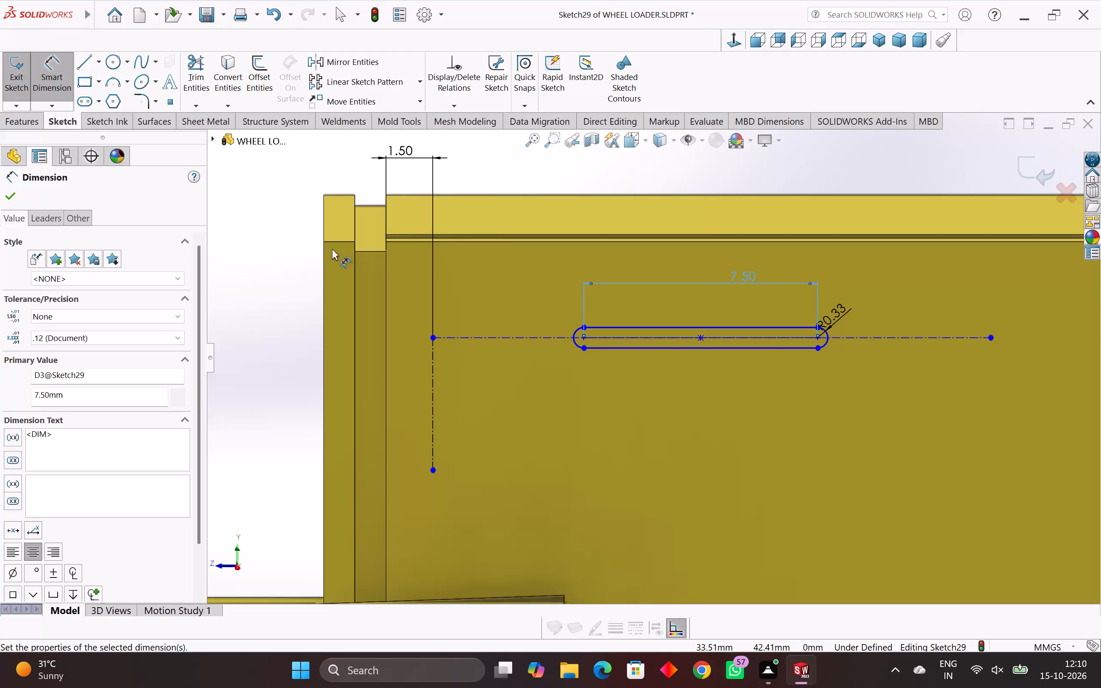
left_click(16, 197)
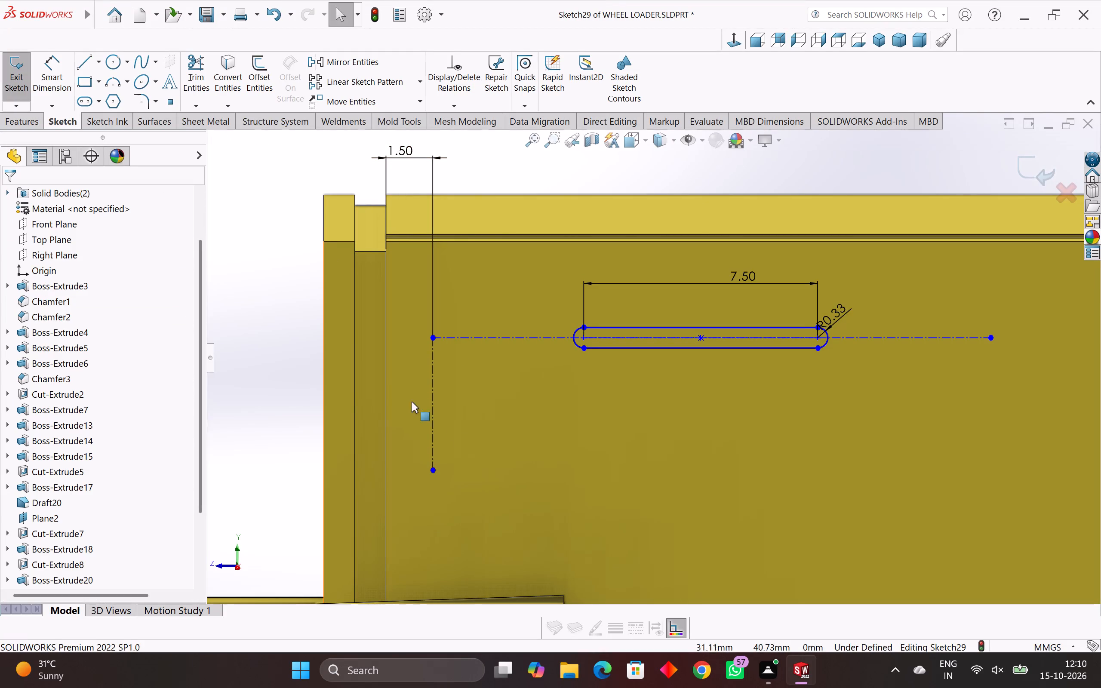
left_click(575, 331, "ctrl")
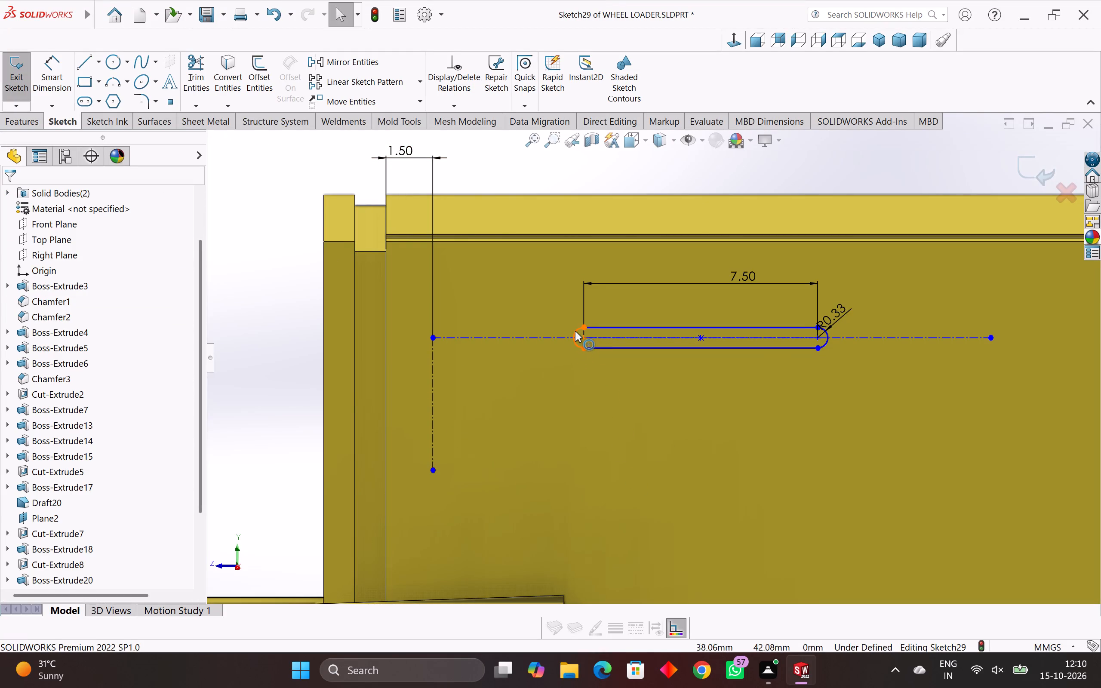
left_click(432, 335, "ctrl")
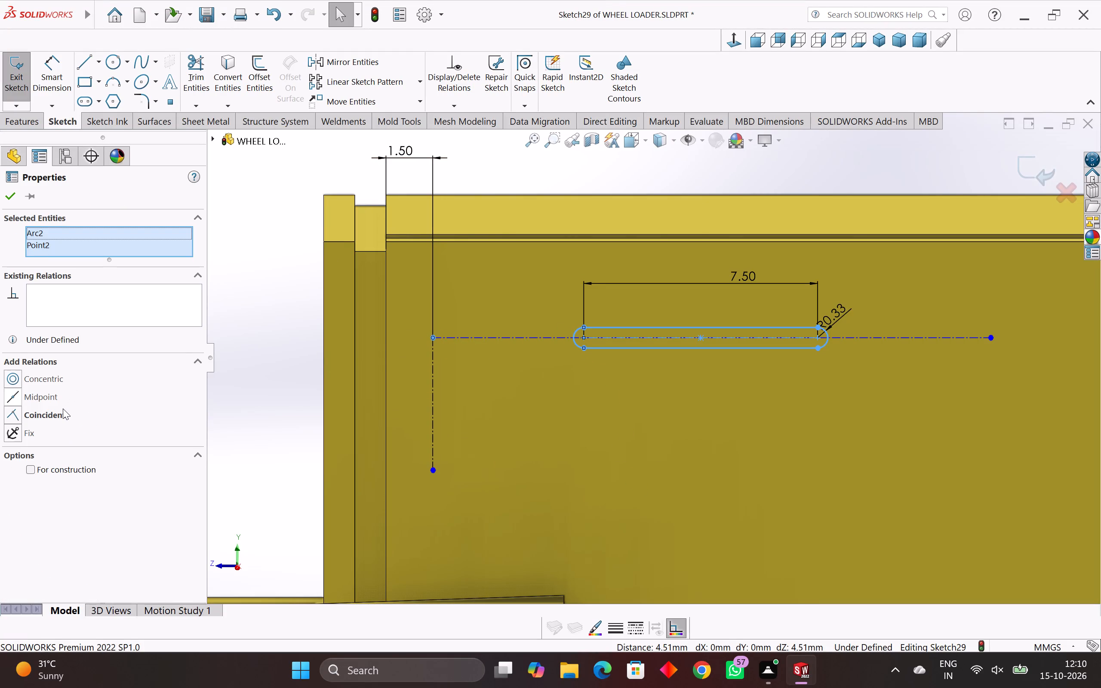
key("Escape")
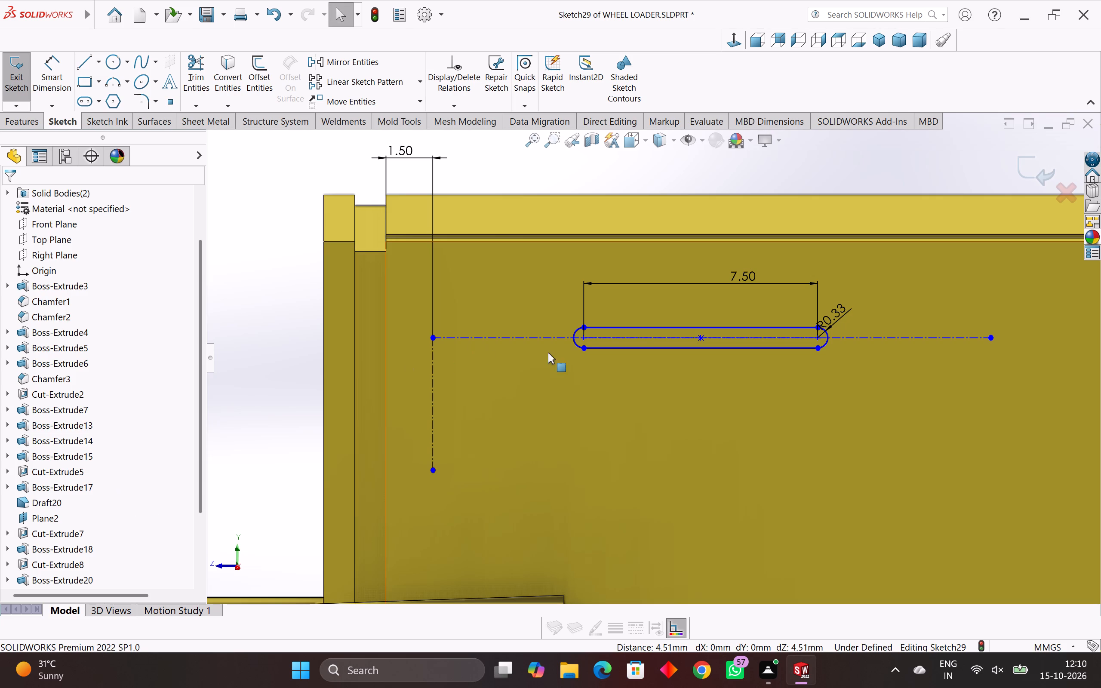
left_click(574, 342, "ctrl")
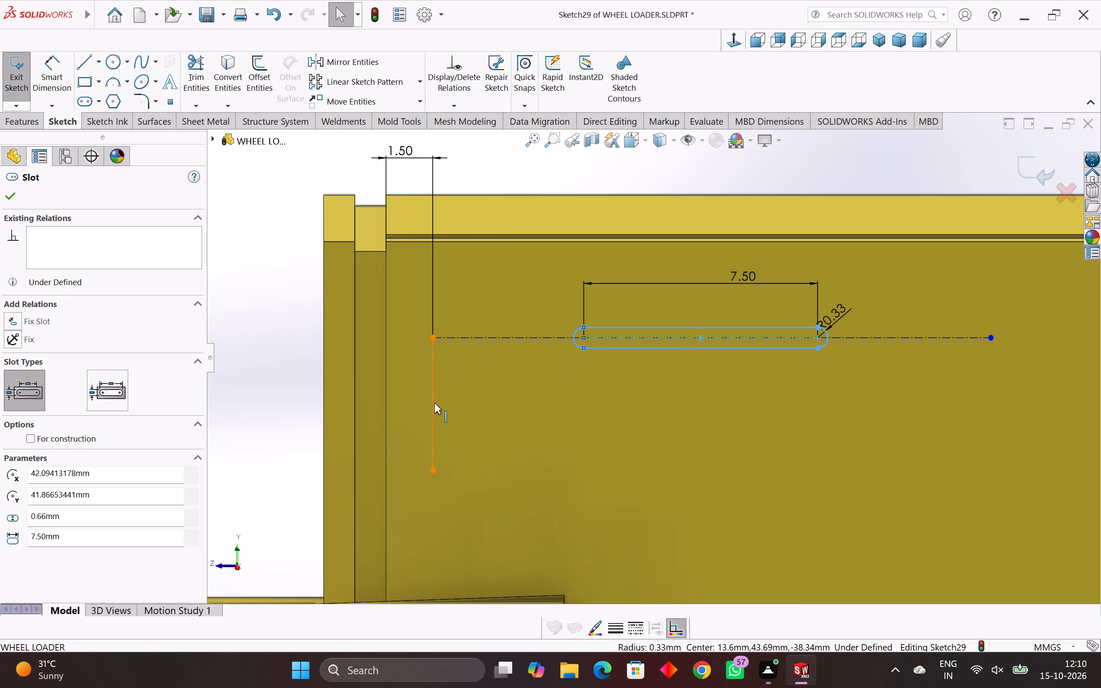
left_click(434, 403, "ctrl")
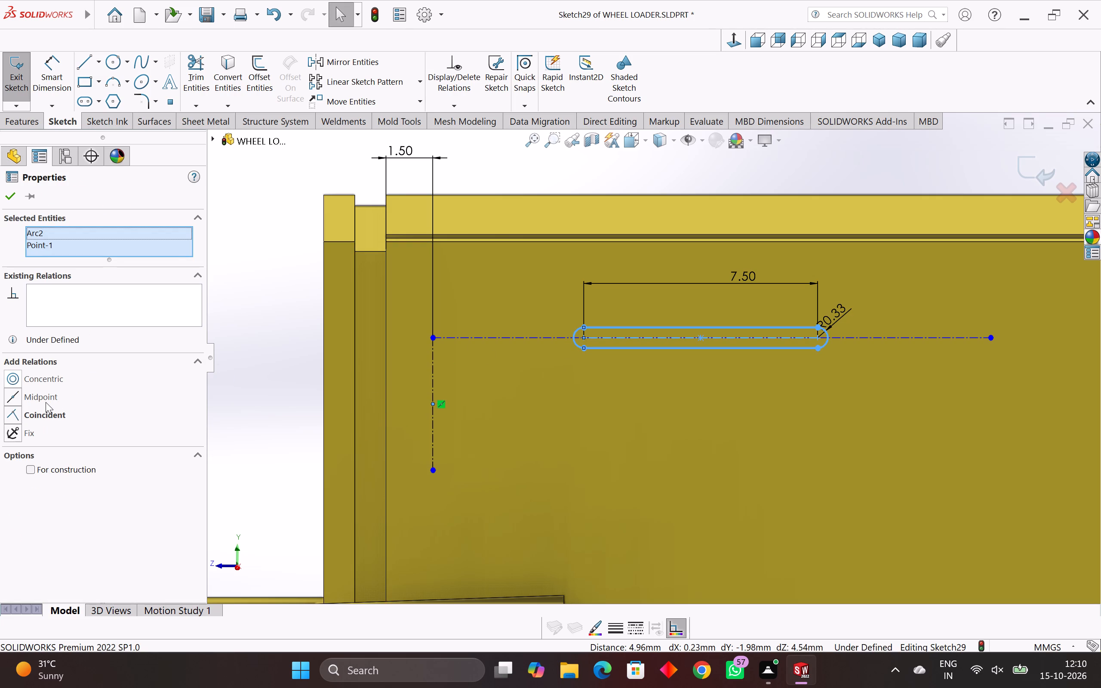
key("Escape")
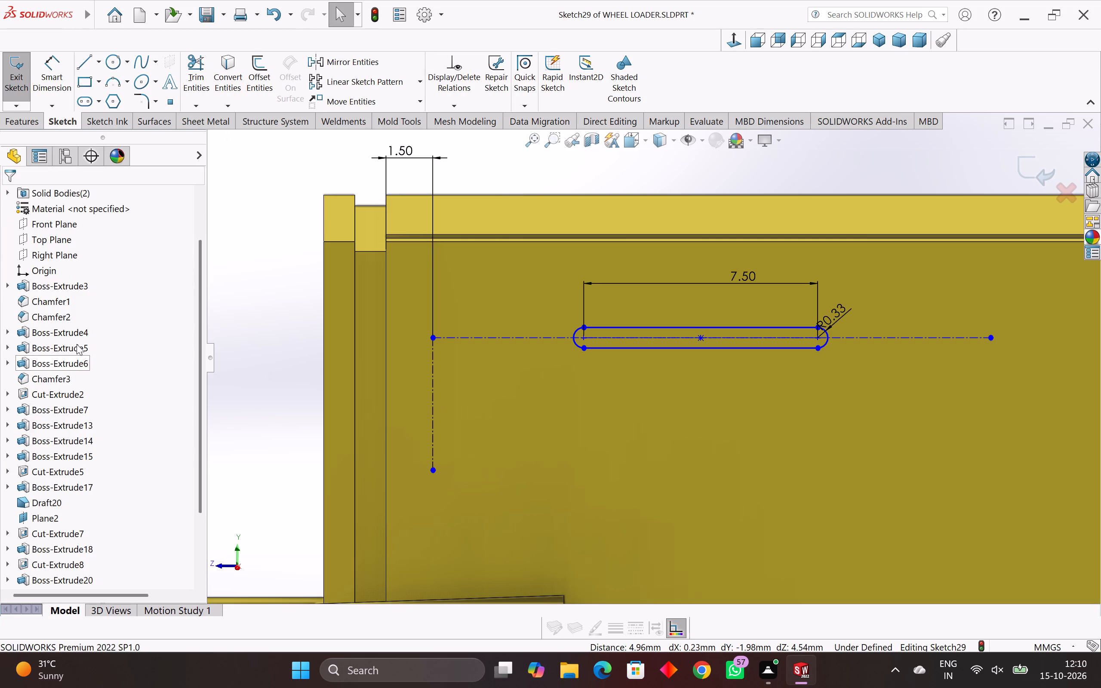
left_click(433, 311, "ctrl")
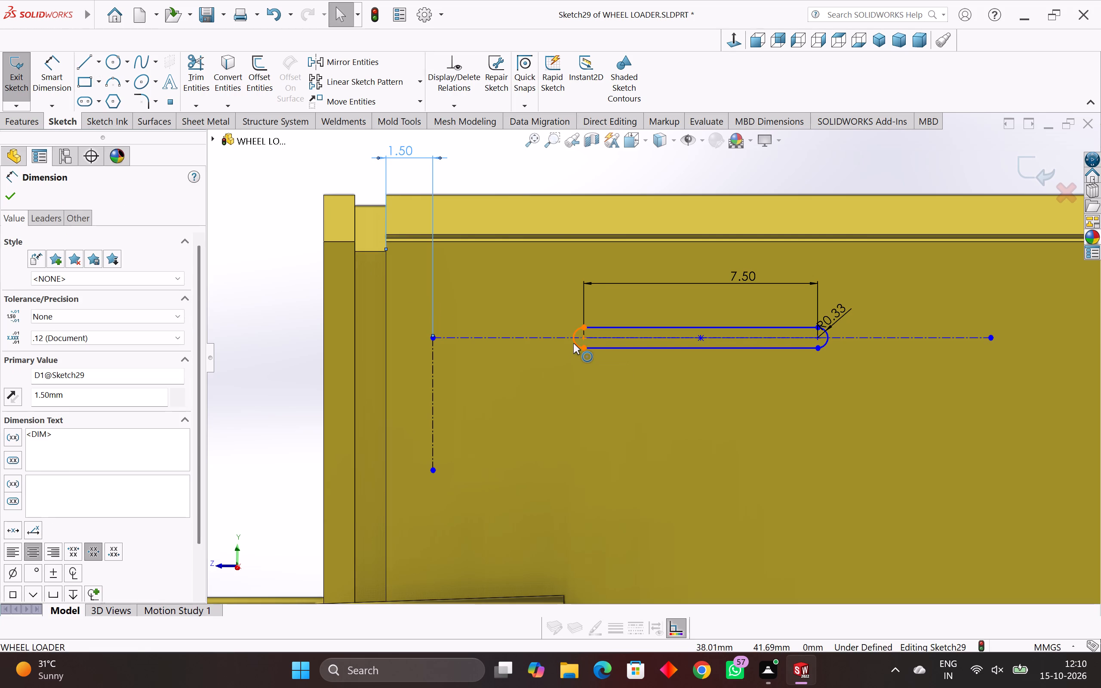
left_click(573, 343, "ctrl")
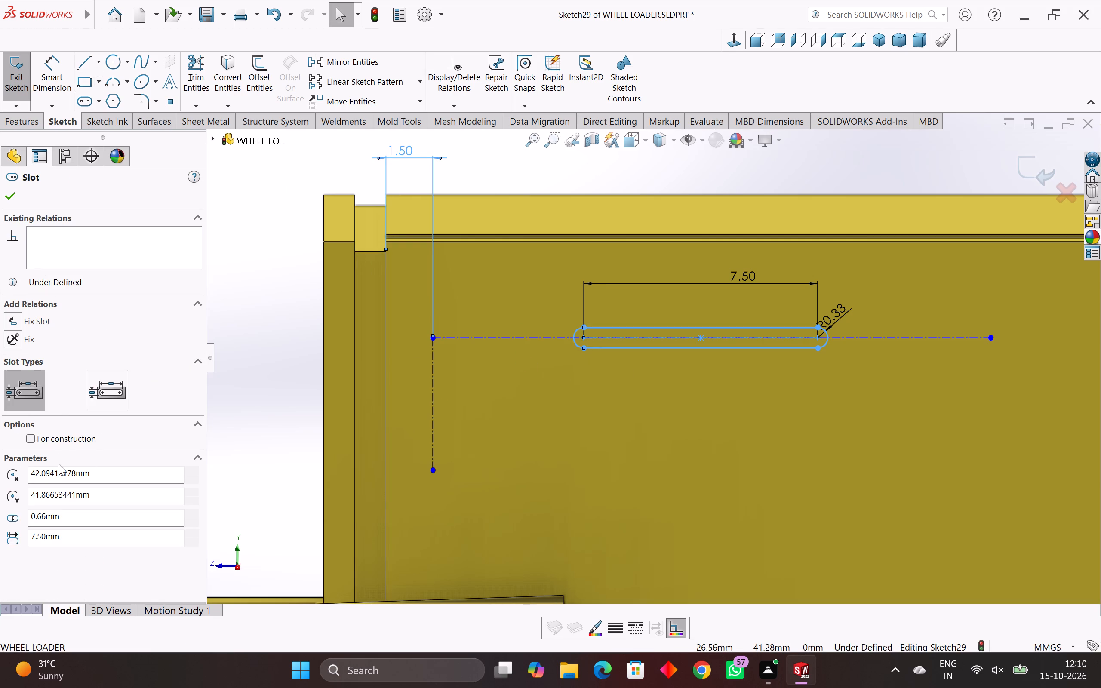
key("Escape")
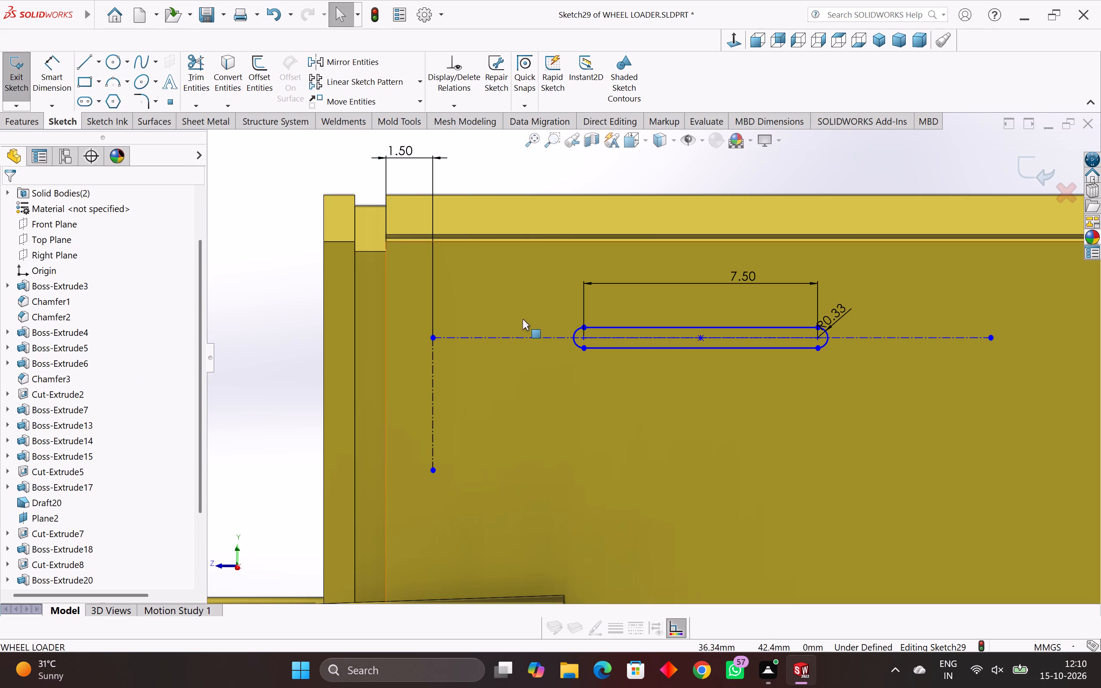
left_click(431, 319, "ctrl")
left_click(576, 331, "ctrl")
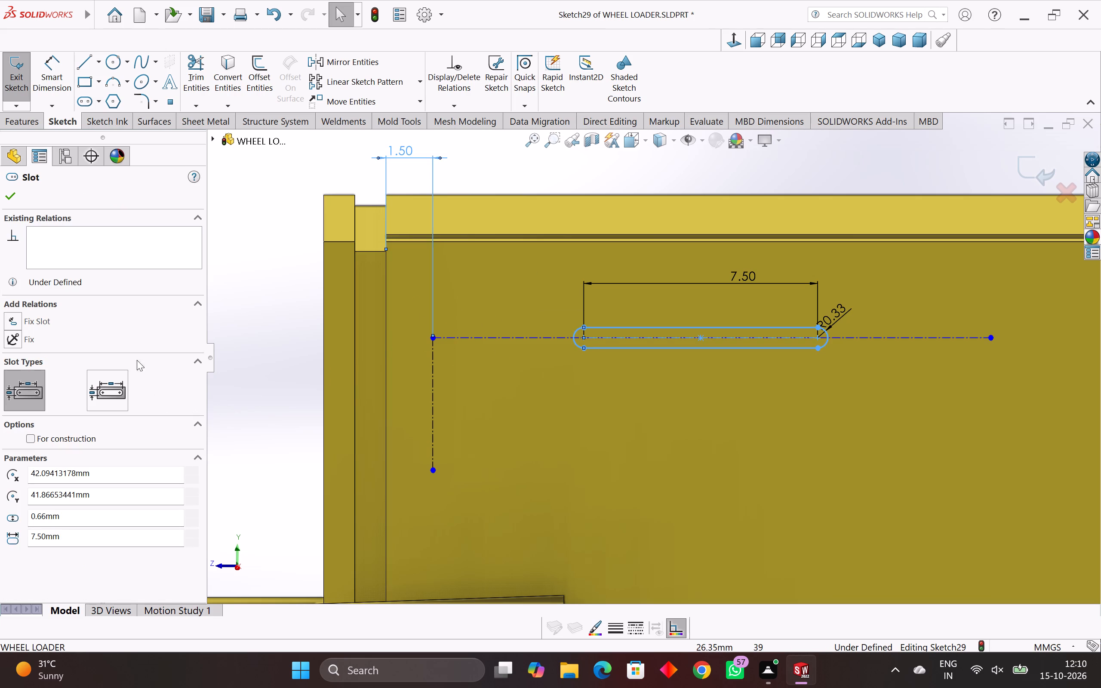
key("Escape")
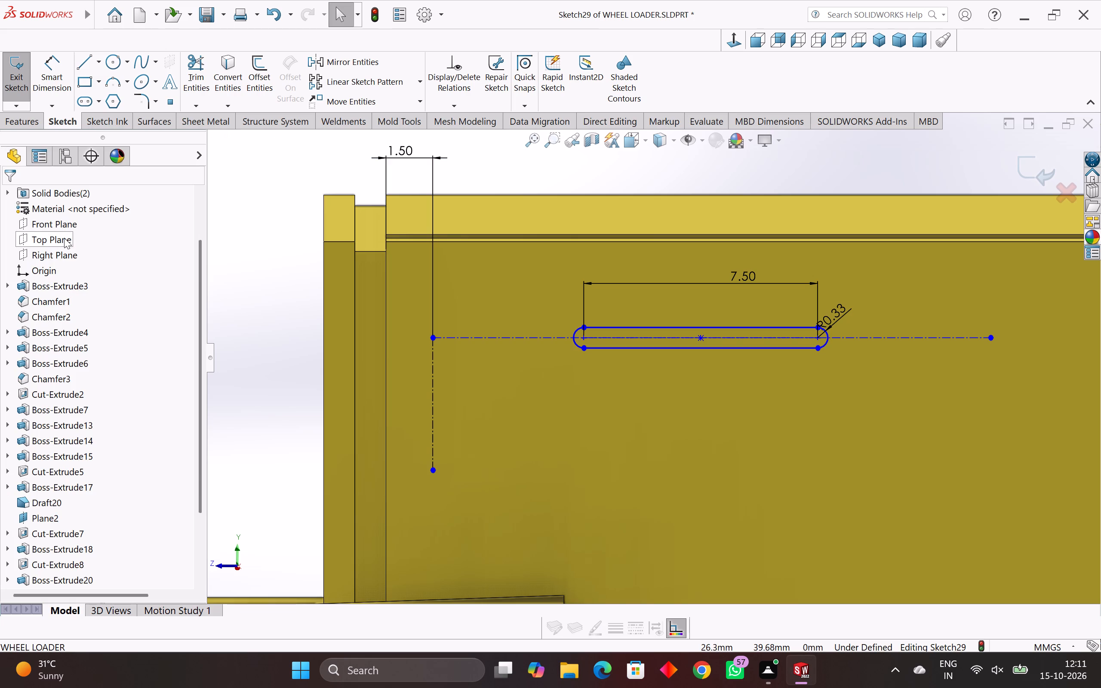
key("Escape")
Add a tangent relation between the slot's front end arc and the vertical centerline.
scroll(634, 372, "up", 3)
scroll(575, 329, "up", 1)
scroll(544, 331, "down", 4)
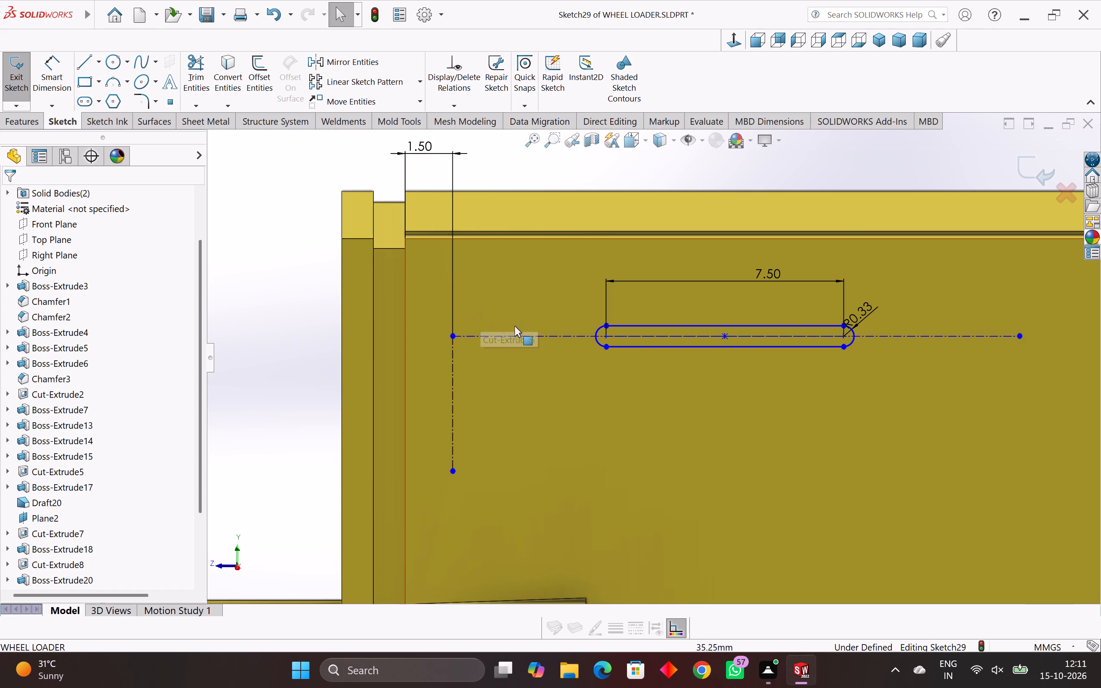
scroll(530, 336, "up", 2)
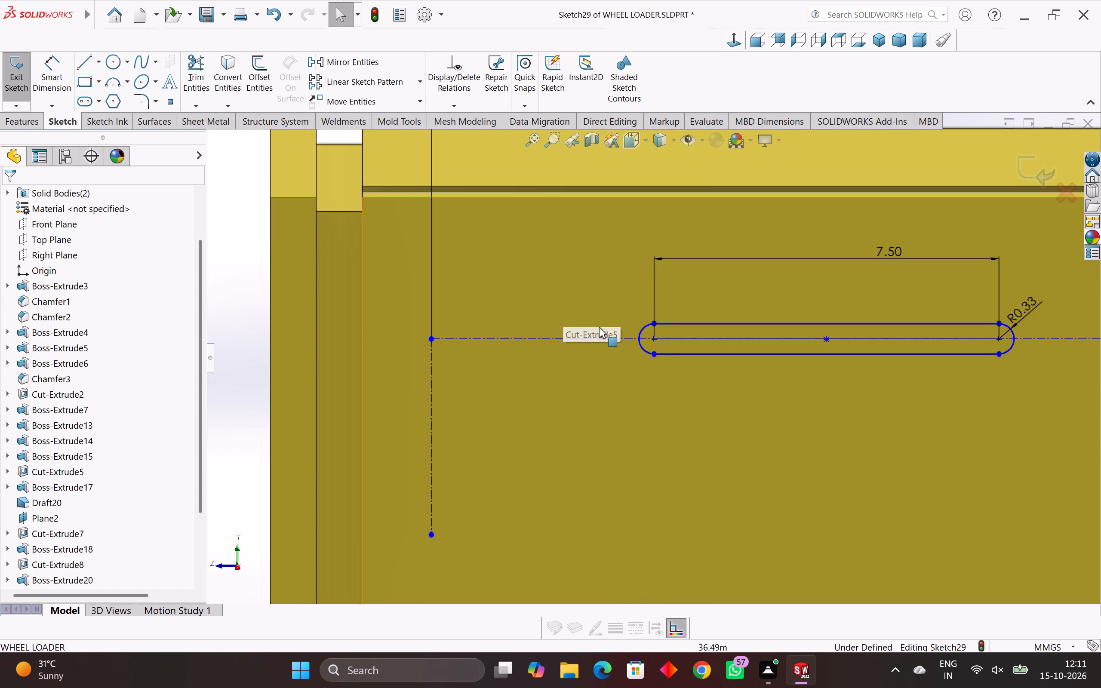
left_click(641, 329, "ctrl")
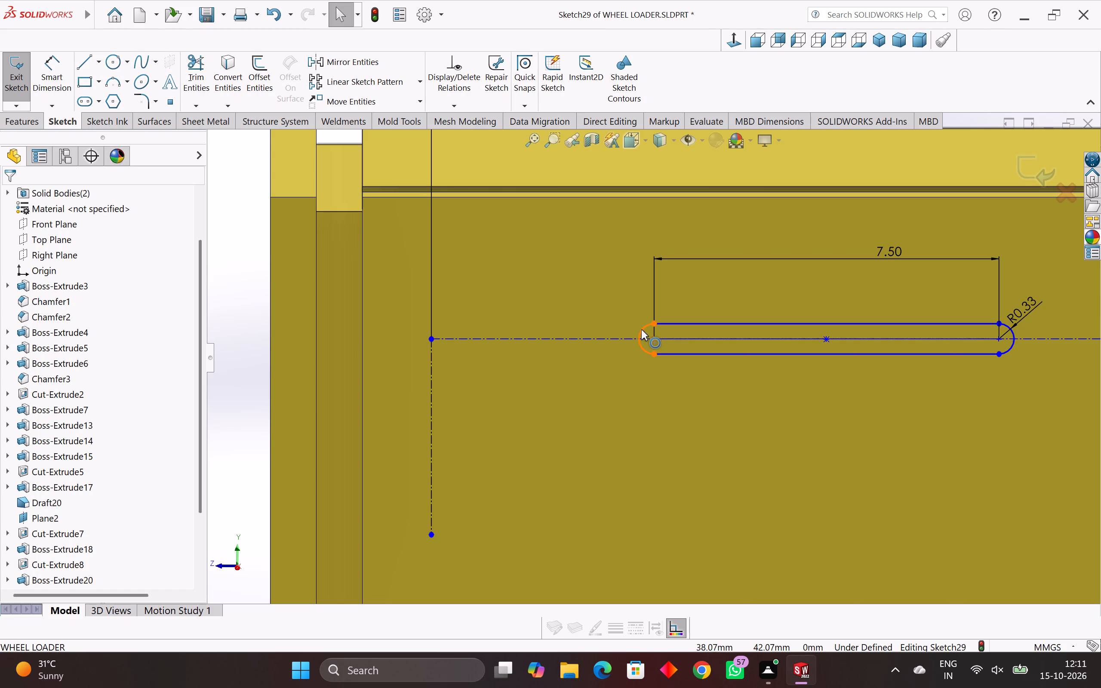
left_click(429, 364, "ctrl")
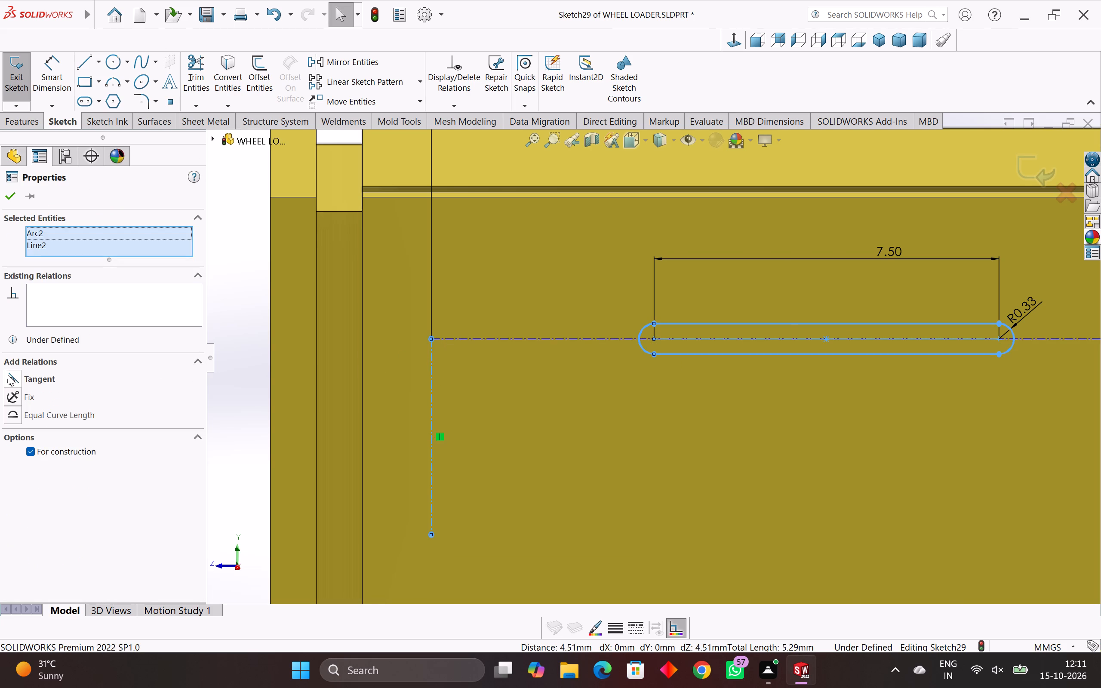
left_click(9, 378)
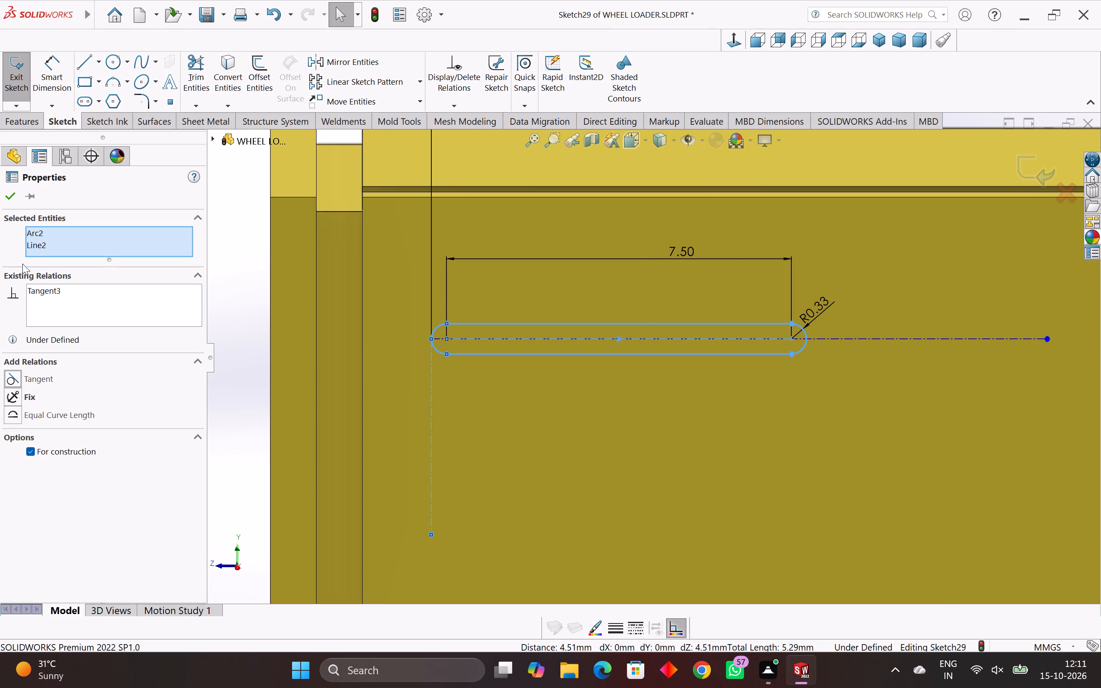
left_click(12, 199)
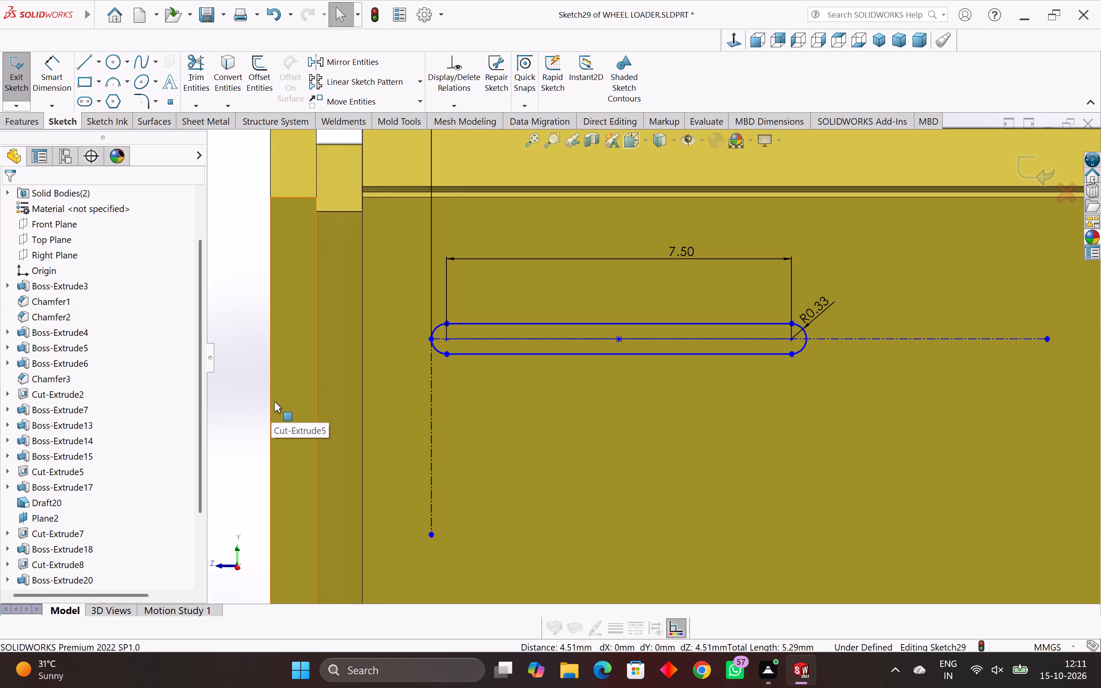
Dimension the distance from the side panel's upper edge line to the slot's front end point as 3.25 mm.
scroll(141, 369, "down", 9)
scroll(139, 369, "up", 12)
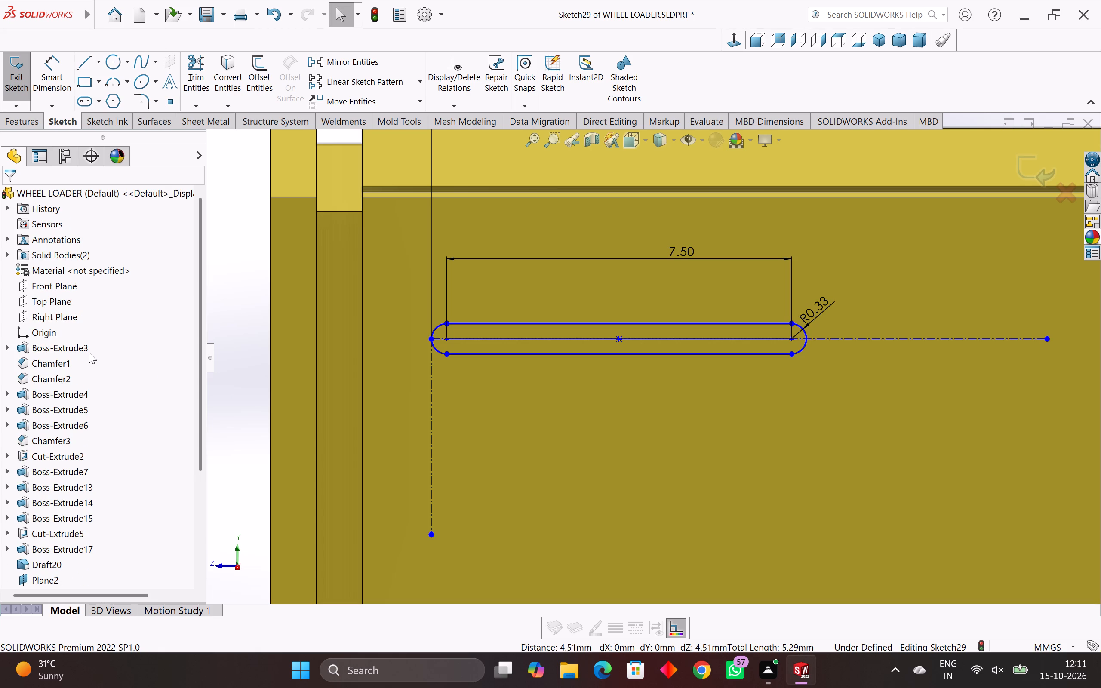
left_click(53, 70)
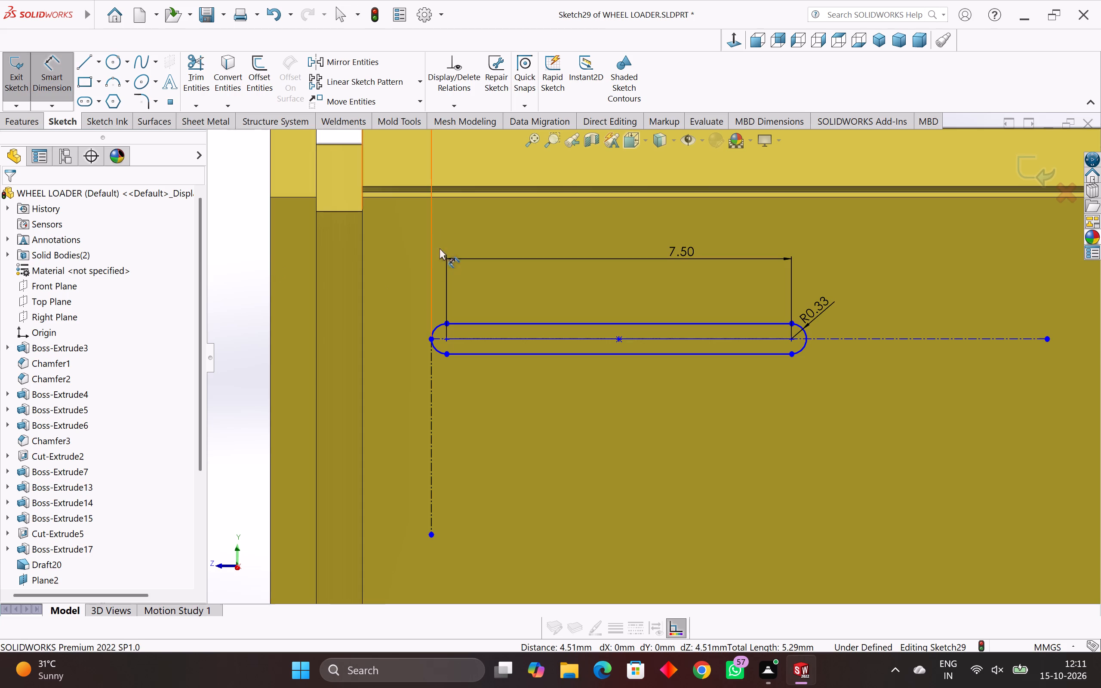
left_click(460, 197)
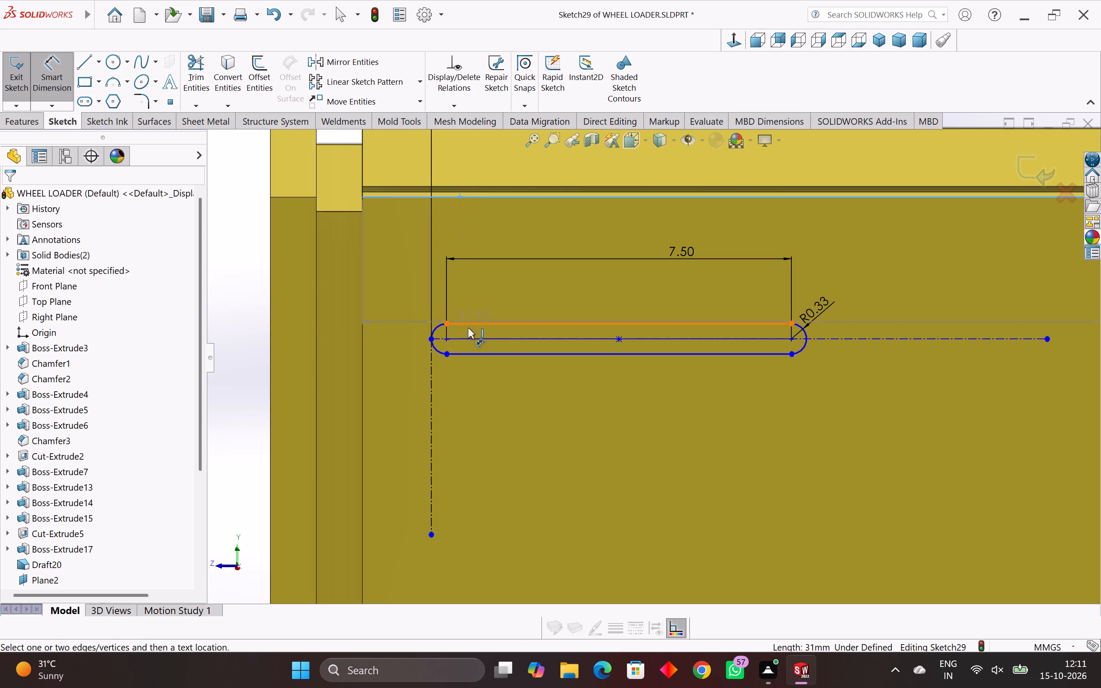
left_click(431, 339)
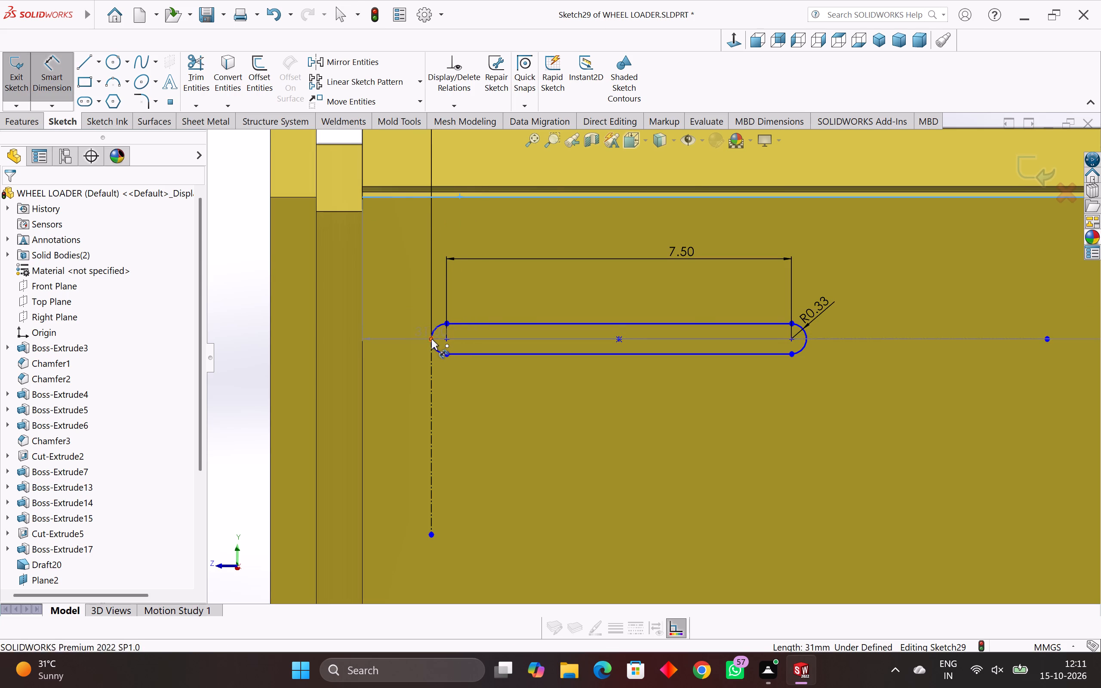
scroll(388, 330, "down", 3)
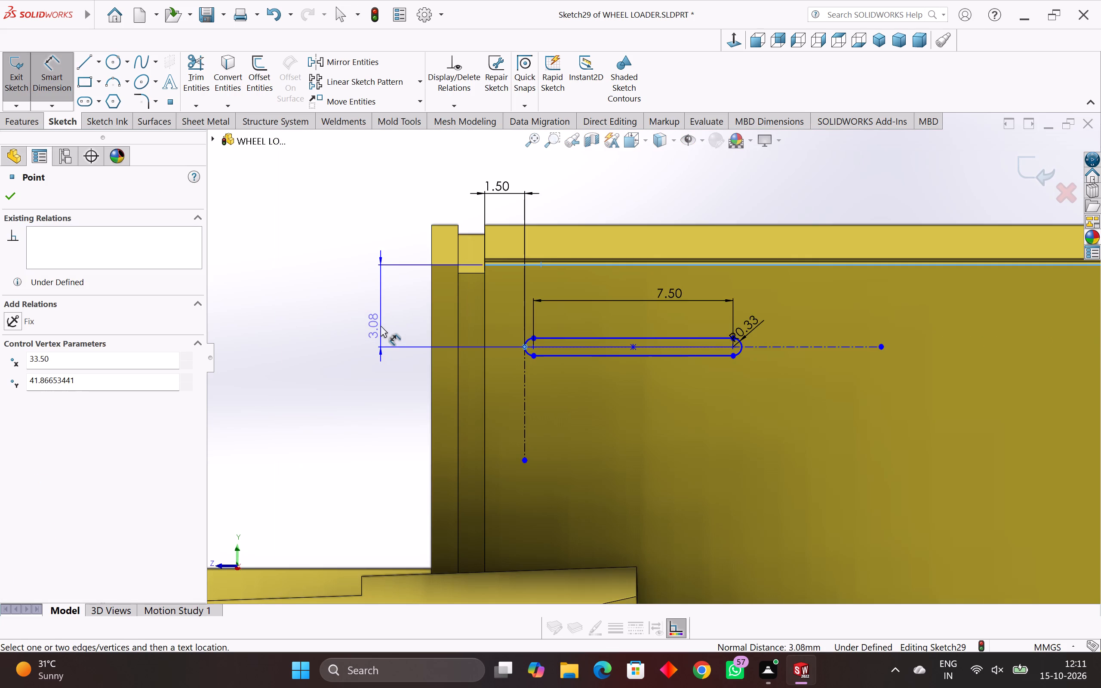
left_click(381, 326)
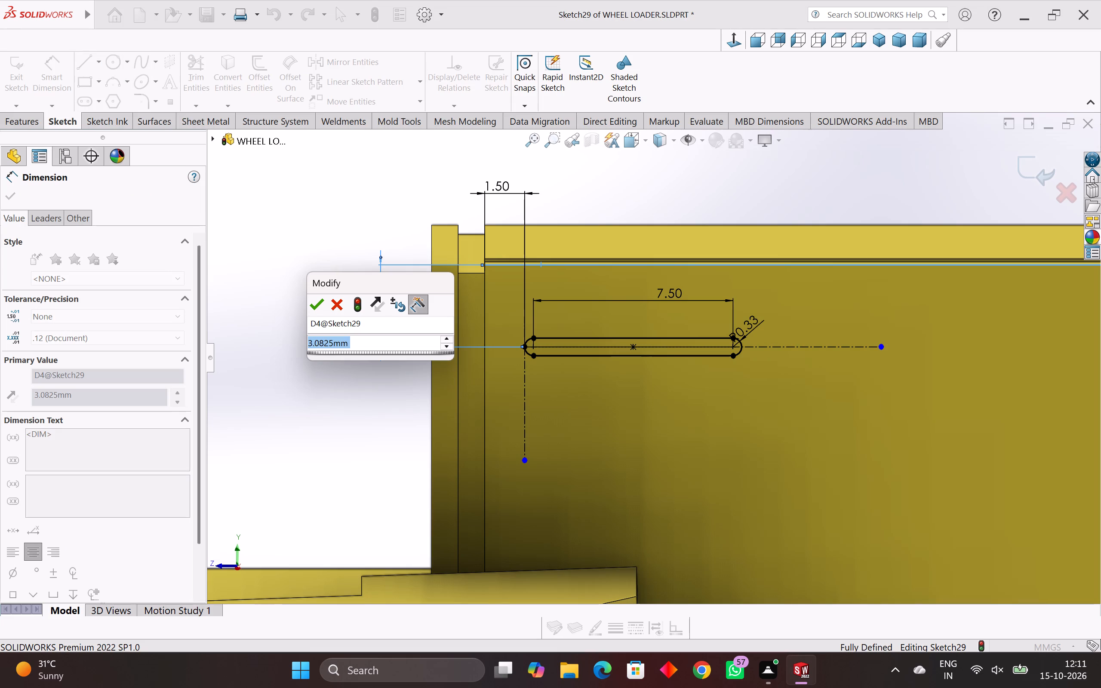
type("3.25")
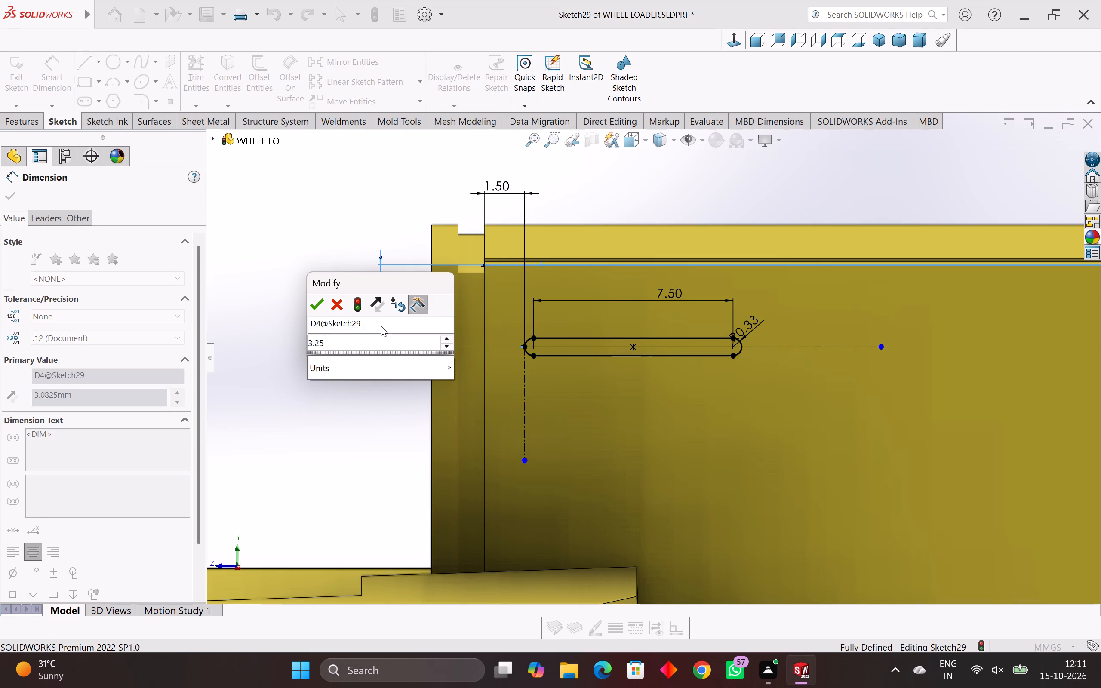
key("Return")
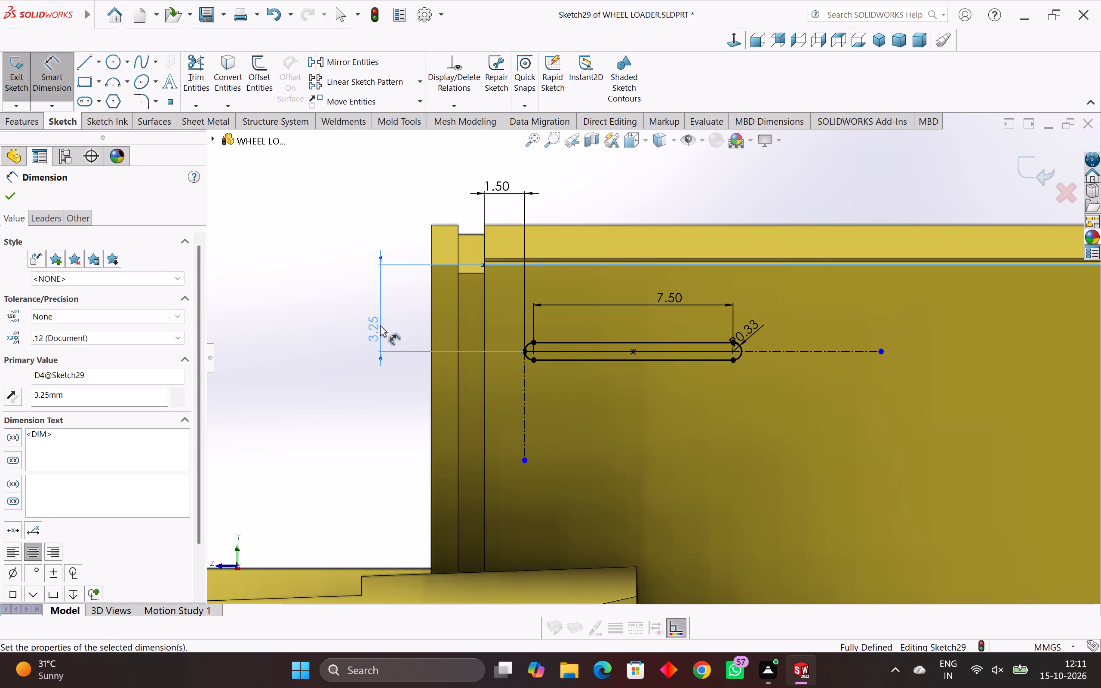
left_click(328, 294)
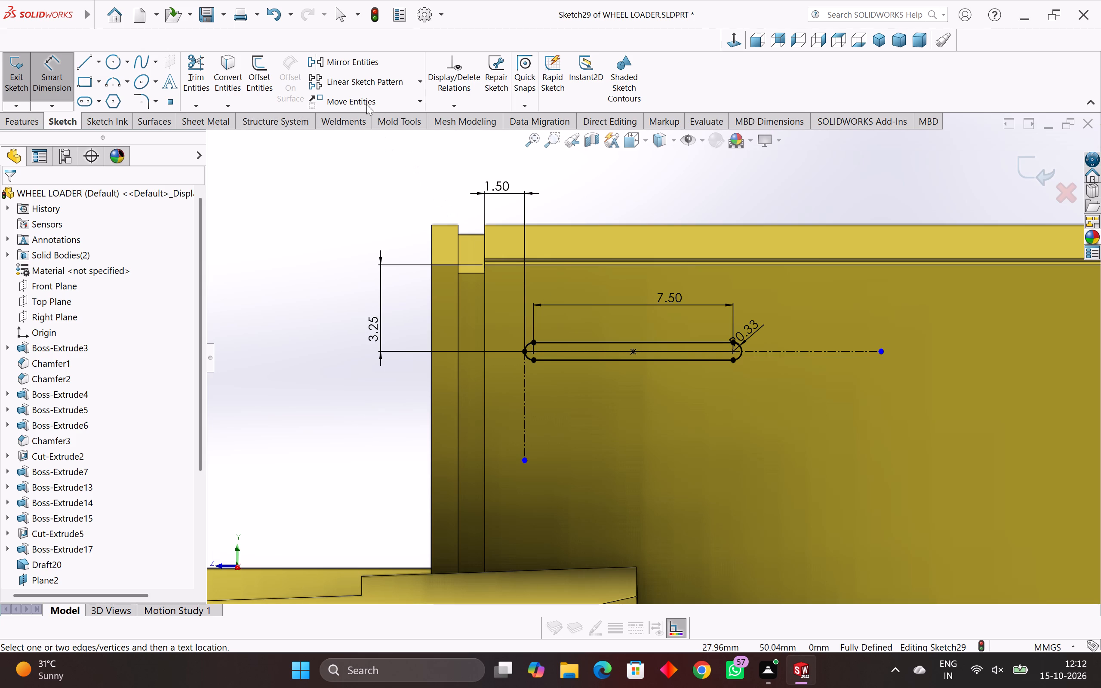
Start a linear sketch pattern of the slot along the X-axis, two instances 10 mm apart, using the vertical centerline as second direction.
left_click(394, 80)
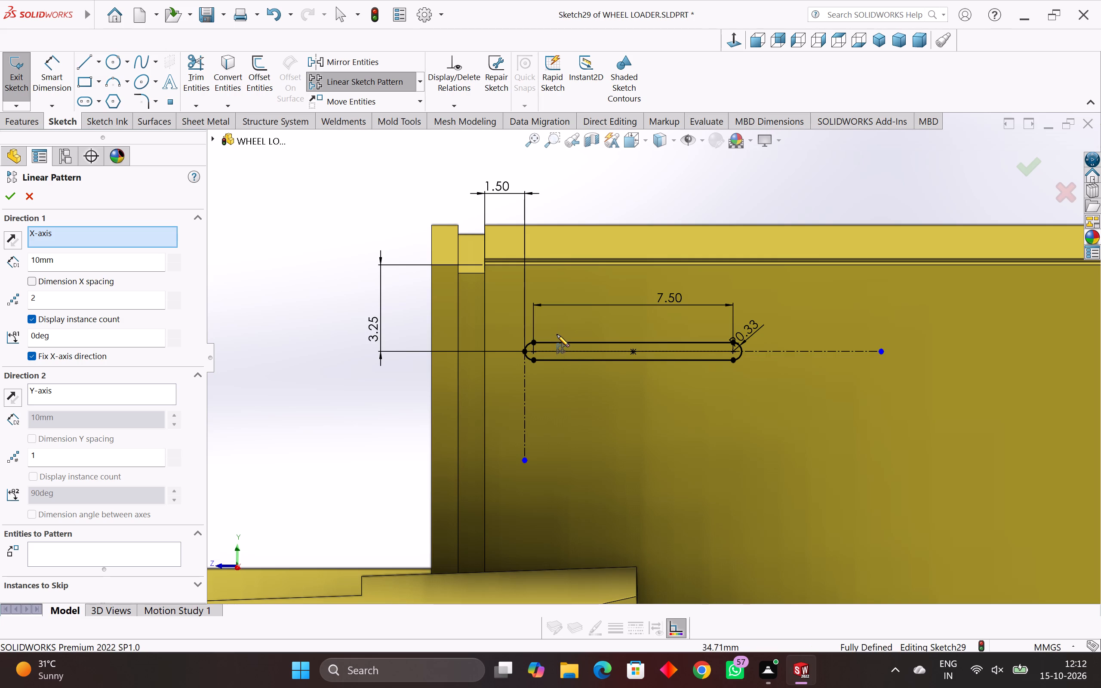
left_click(652, 361)
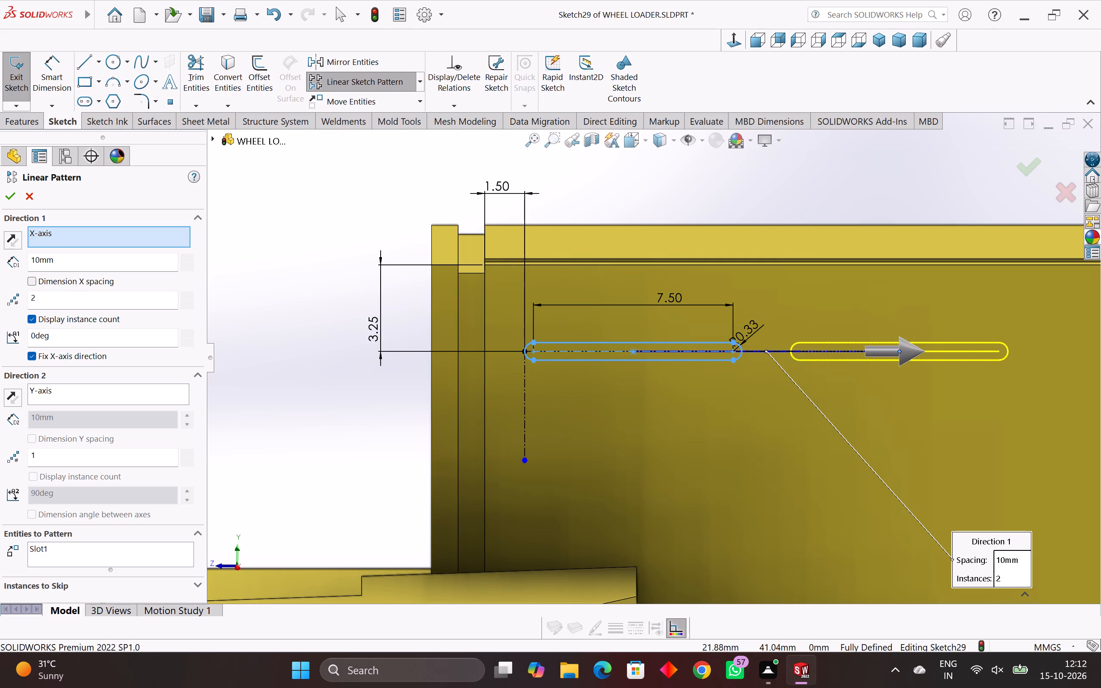
left_click_drag(82, 262, 19, 261)
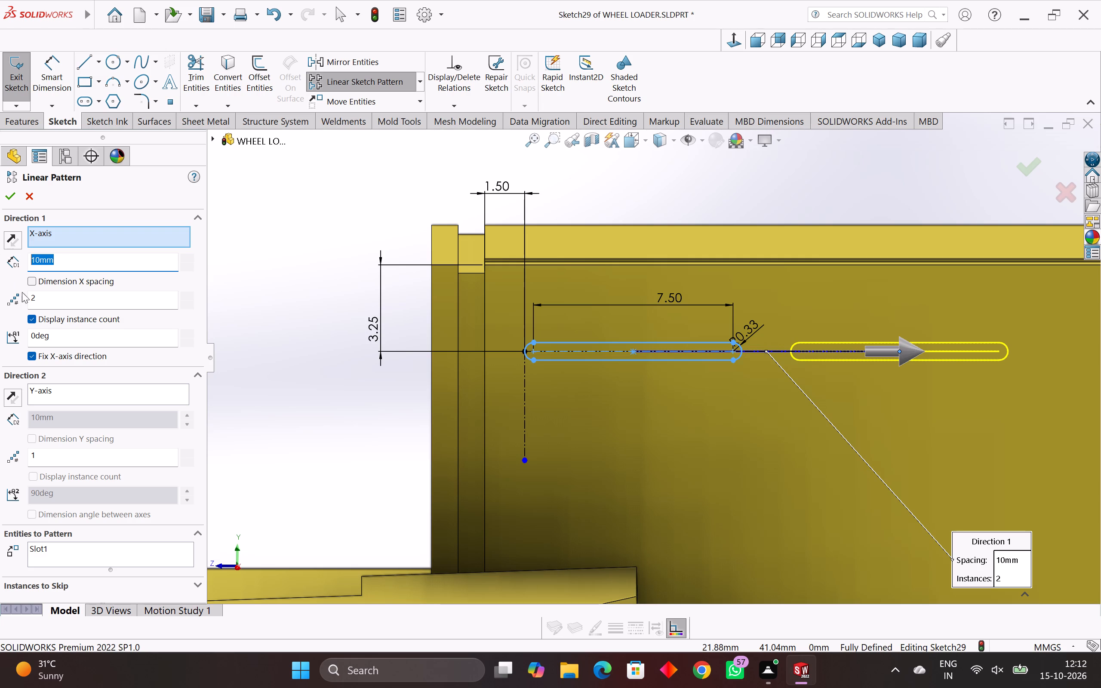
left_click(31, 437)
left_click(58, 394)
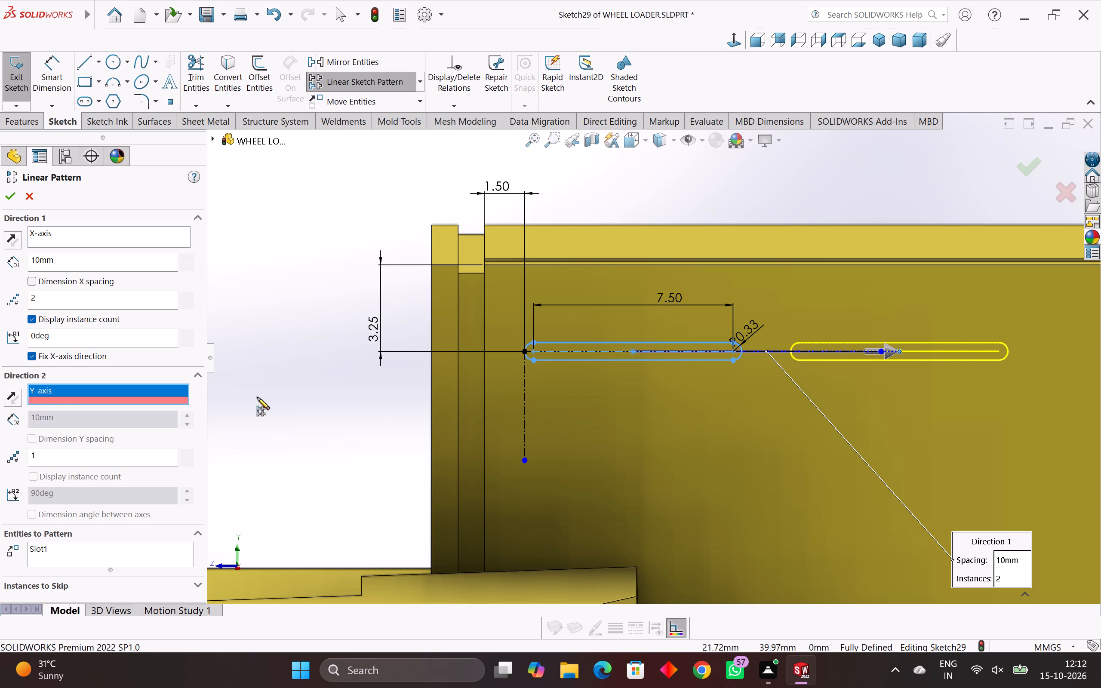
left_click(524, 410)
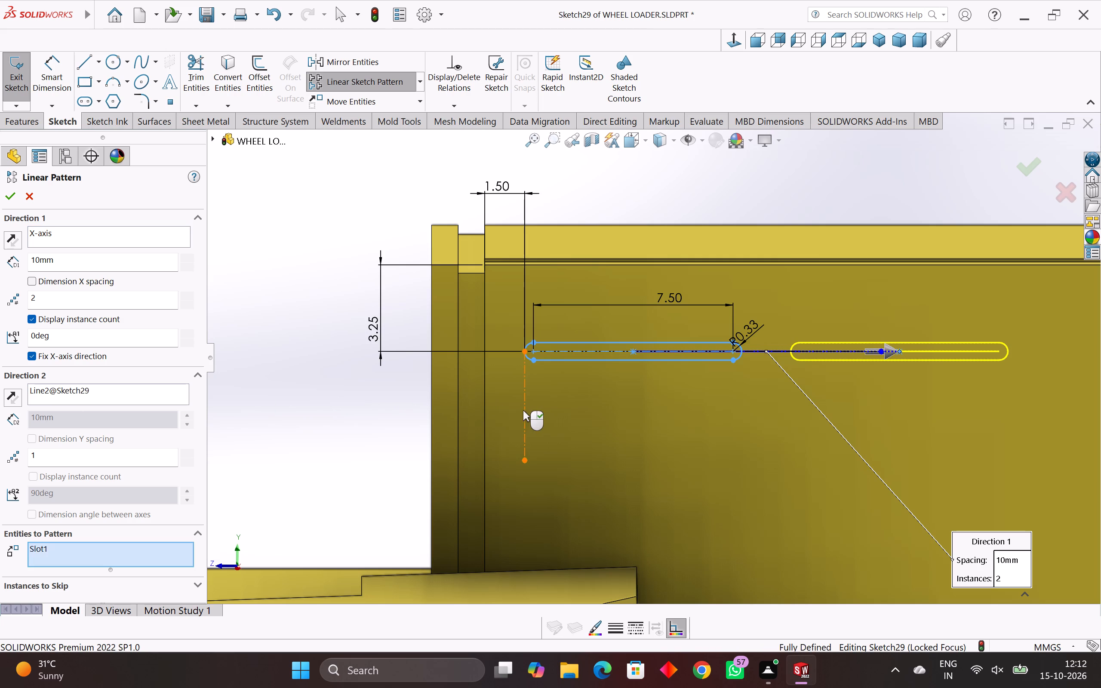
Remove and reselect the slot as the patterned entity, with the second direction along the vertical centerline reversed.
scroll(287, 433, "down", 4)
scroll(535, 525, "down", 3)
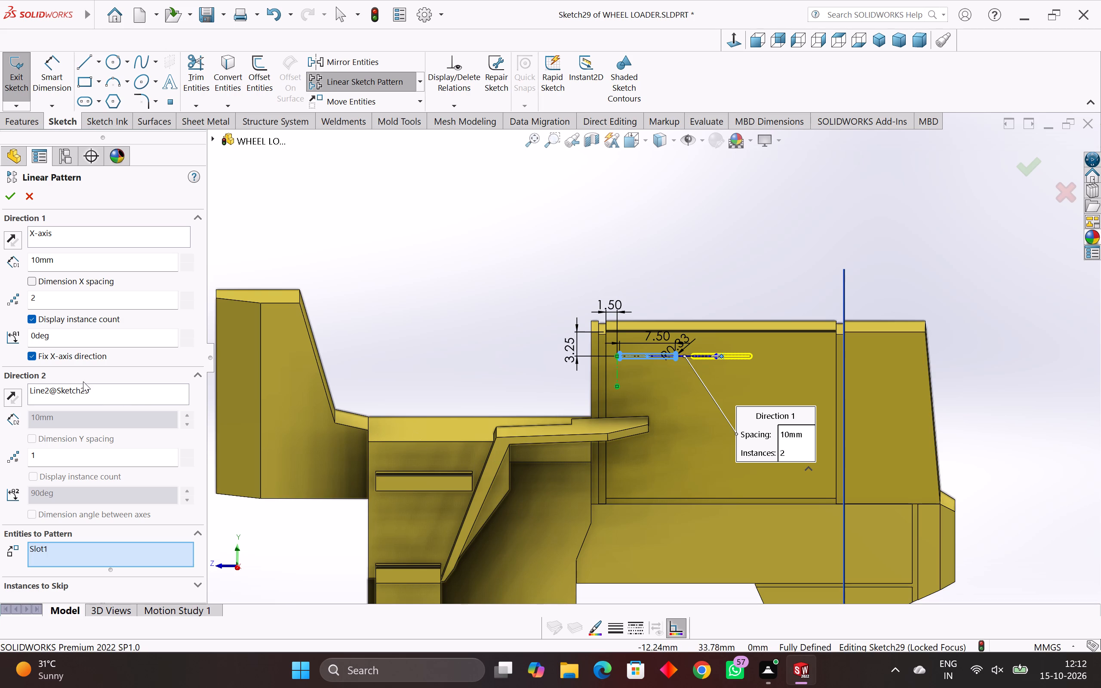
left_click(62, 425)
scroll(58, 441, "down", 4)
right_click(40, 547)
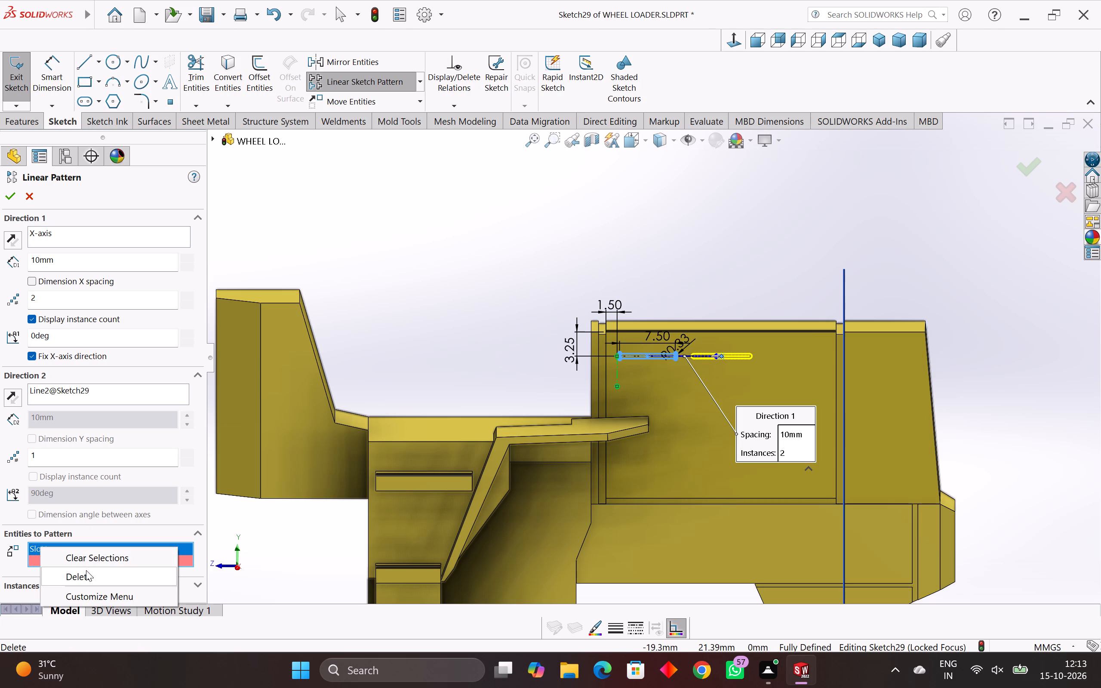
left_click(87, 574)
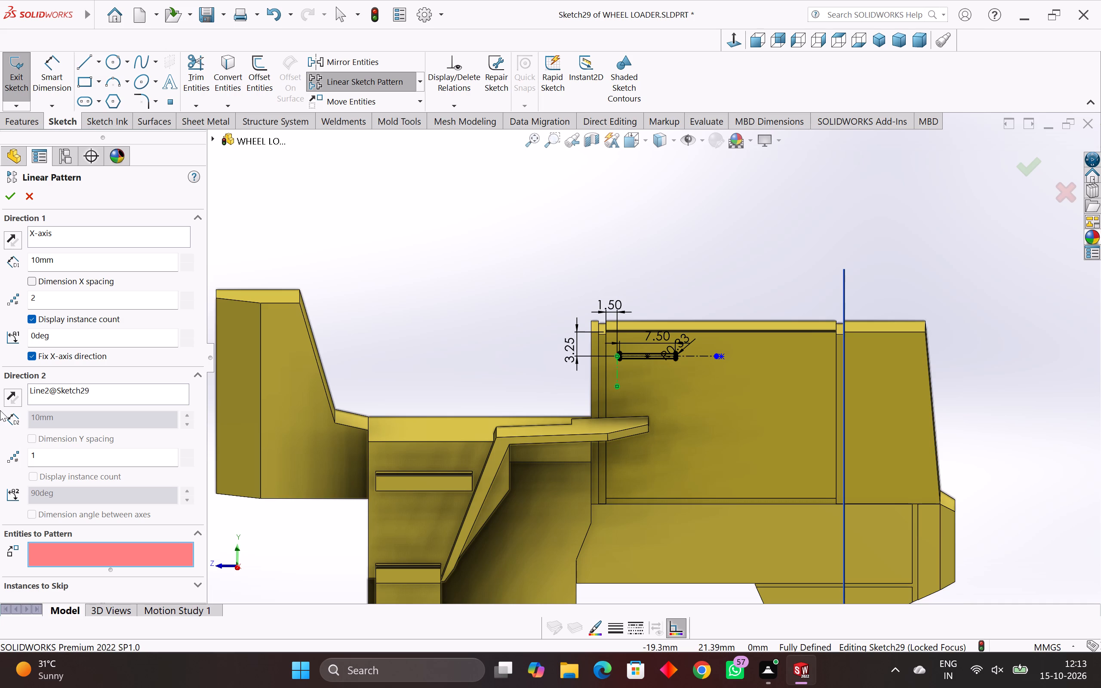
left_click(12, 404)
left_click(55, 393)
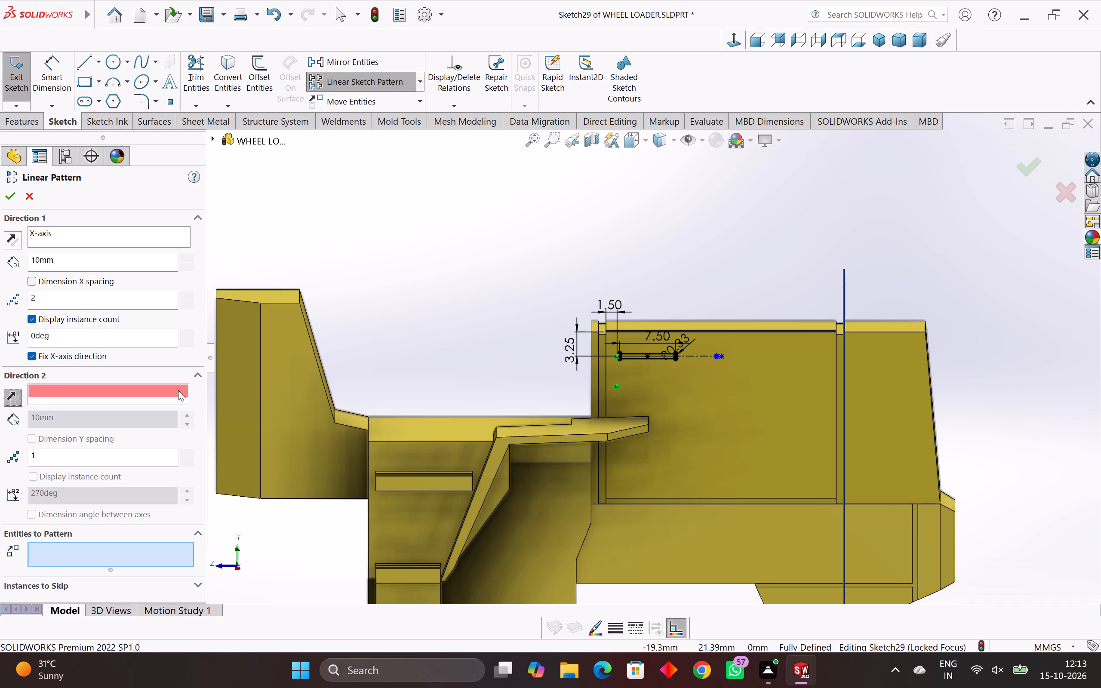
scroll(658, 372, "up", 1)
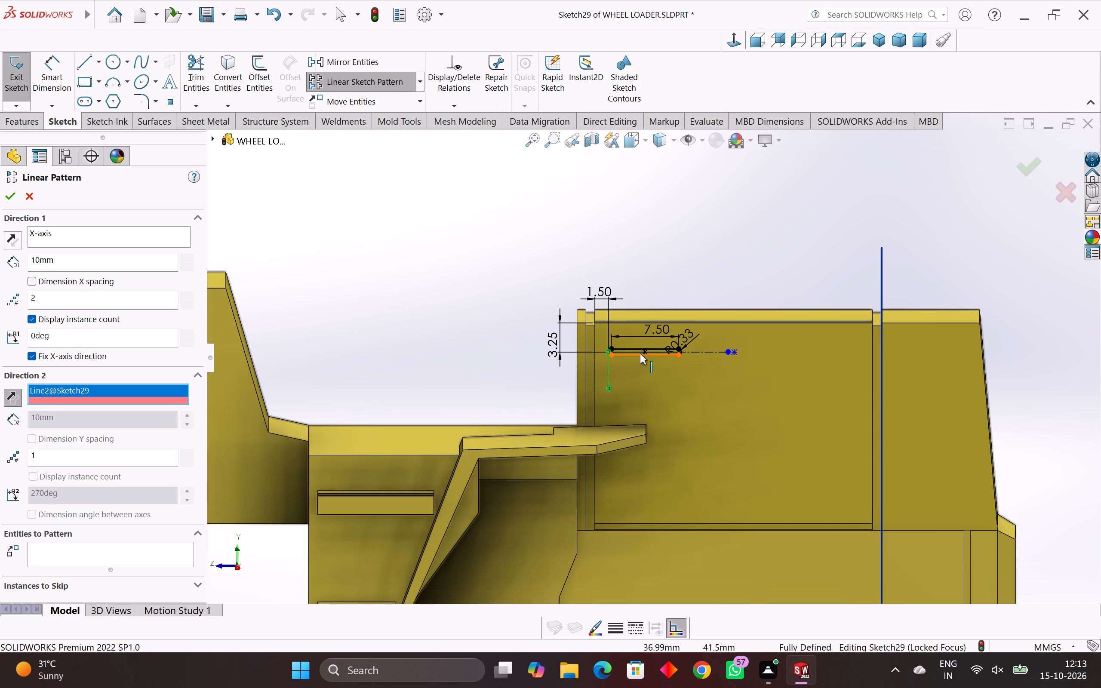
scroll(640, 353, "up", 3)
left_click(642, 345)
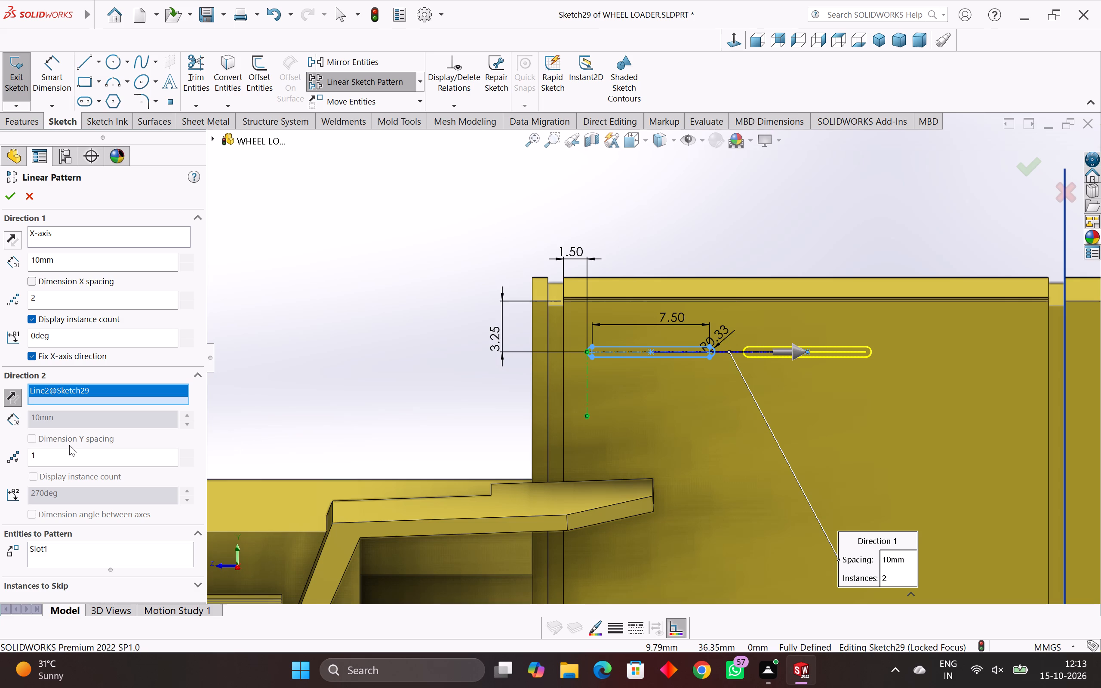
Complete the slot pattern with four instances spaced 1.26 mm apart downward along the vertical centerline.
left_click_drag(42, 456, 11, 459)
key("2")
key("Return")
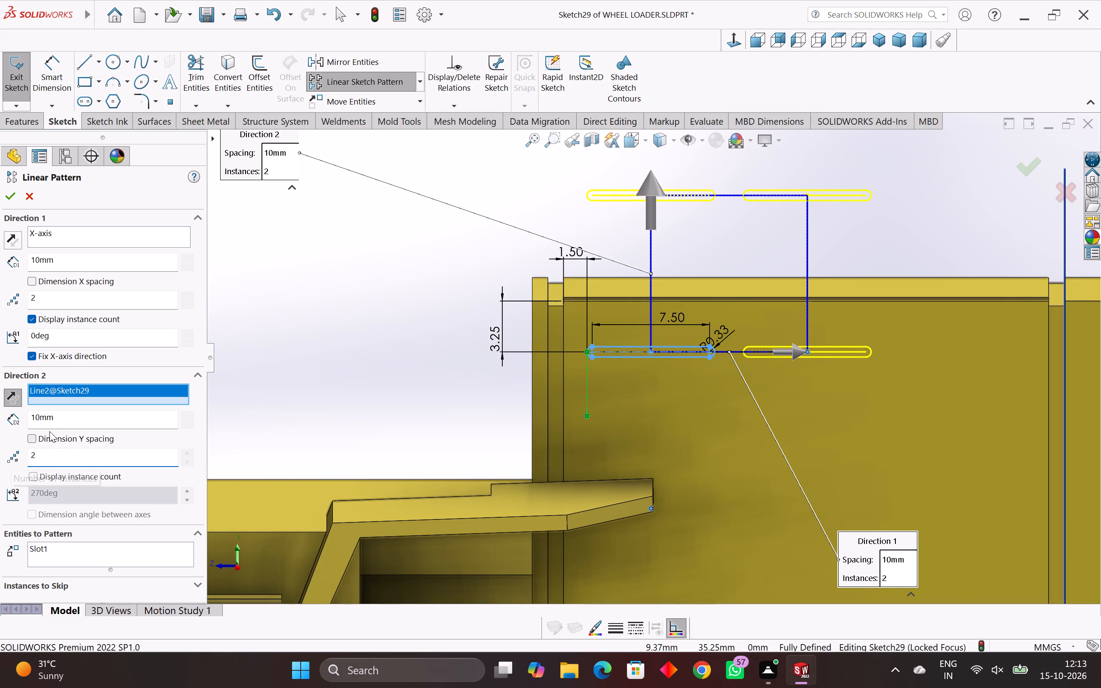
left_click_drag(61, 420, 0, 428)
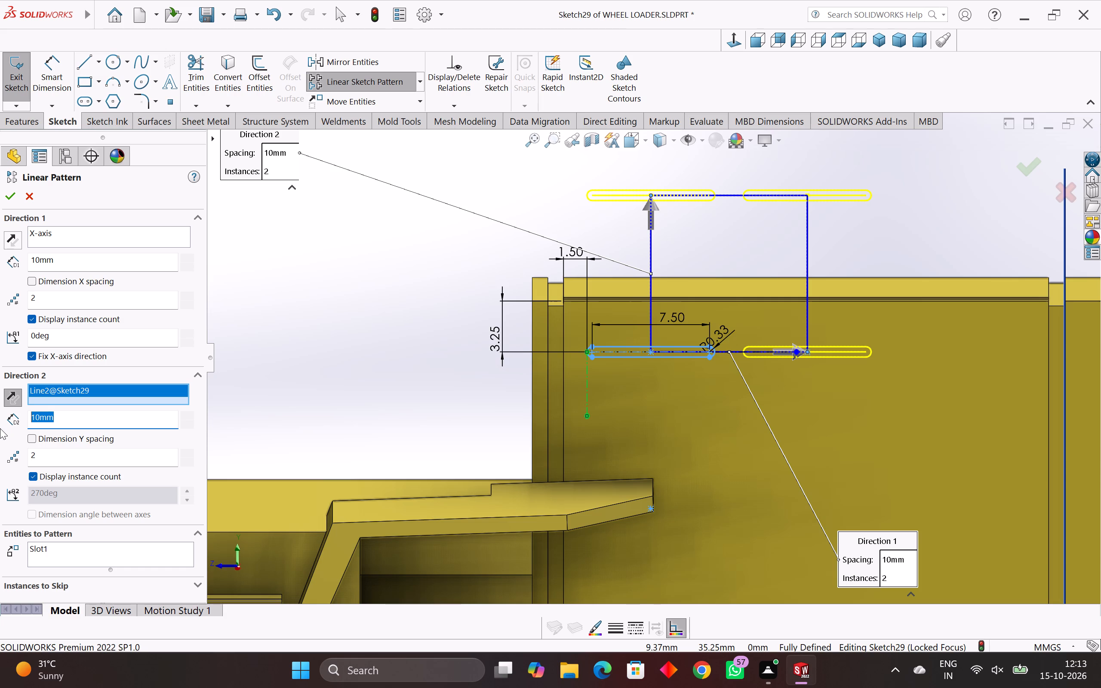
type("1.26")
key("Return")
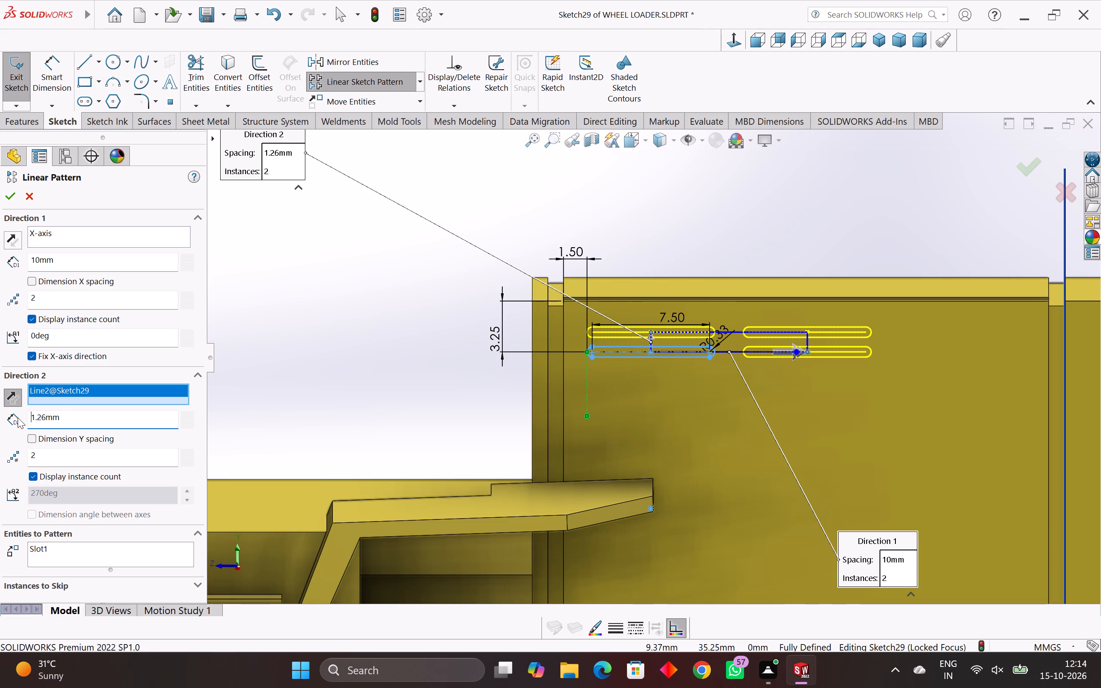
left_click(15, 399)
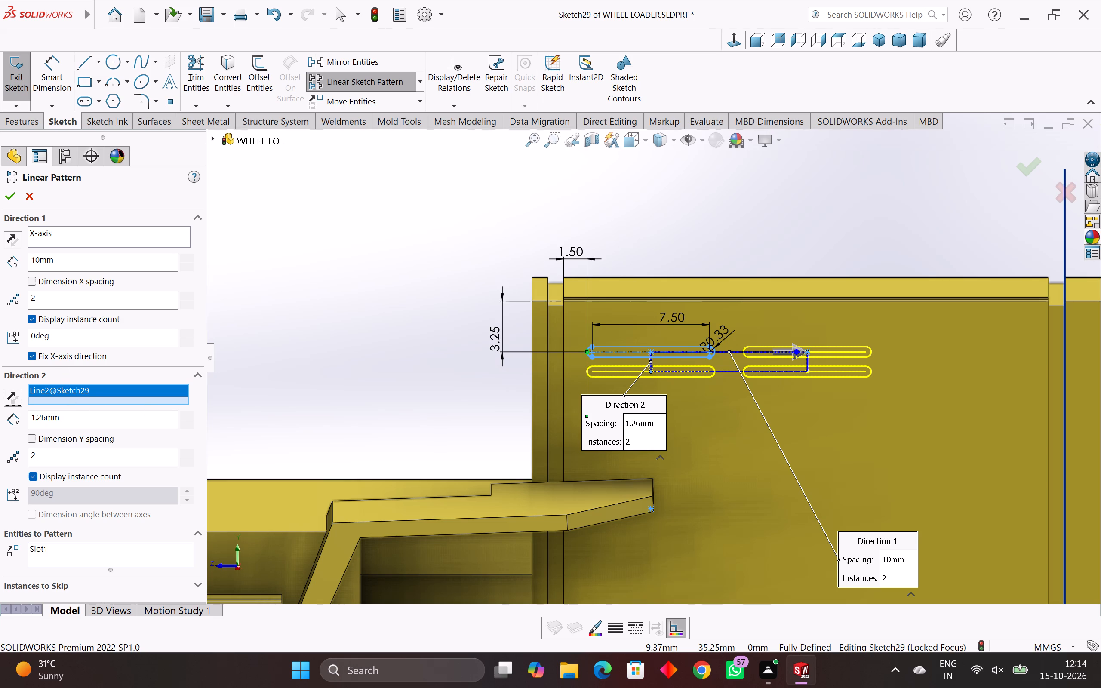
left_click_drag(47, 456, 0, 458)
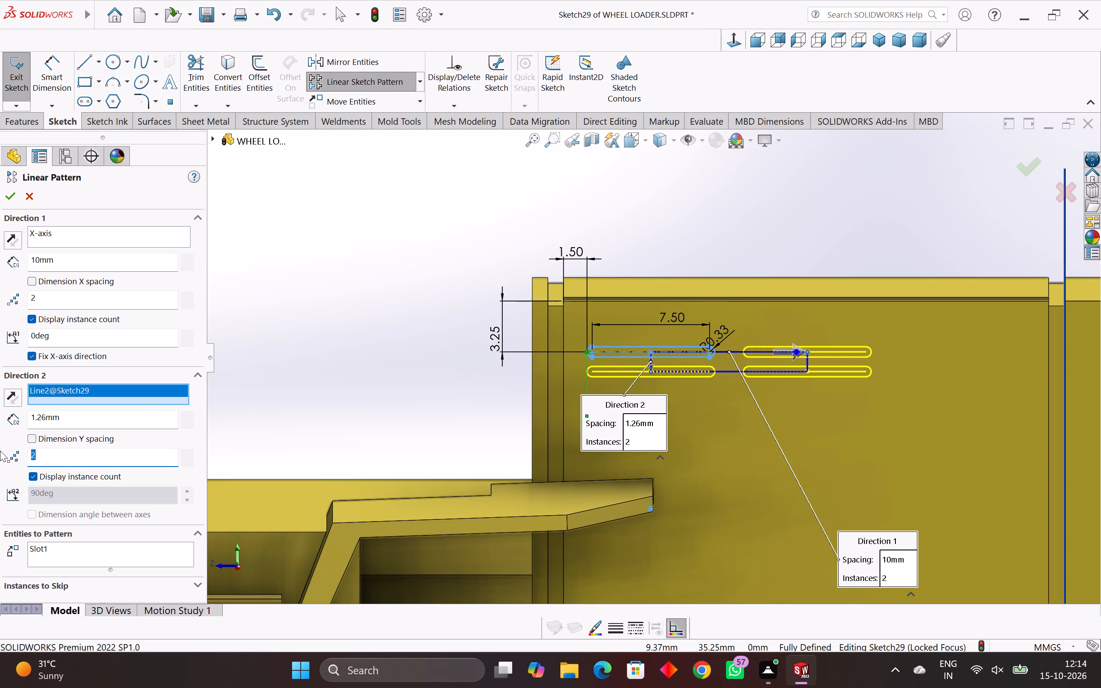
key("4")
key("Return")
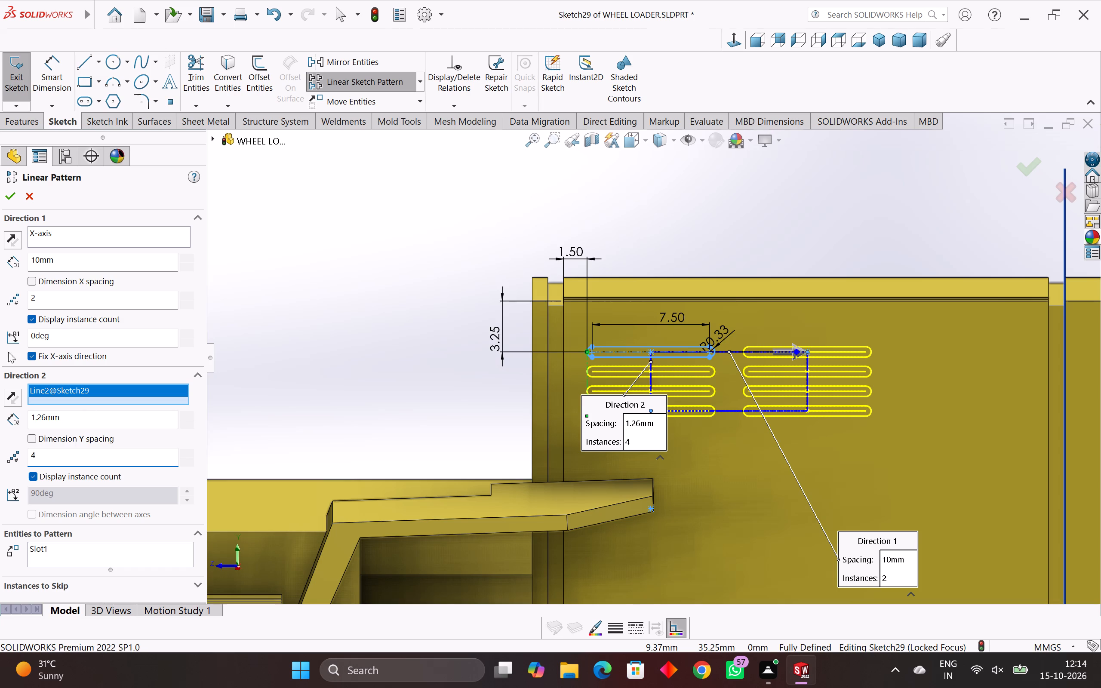
left_click(11, 198)
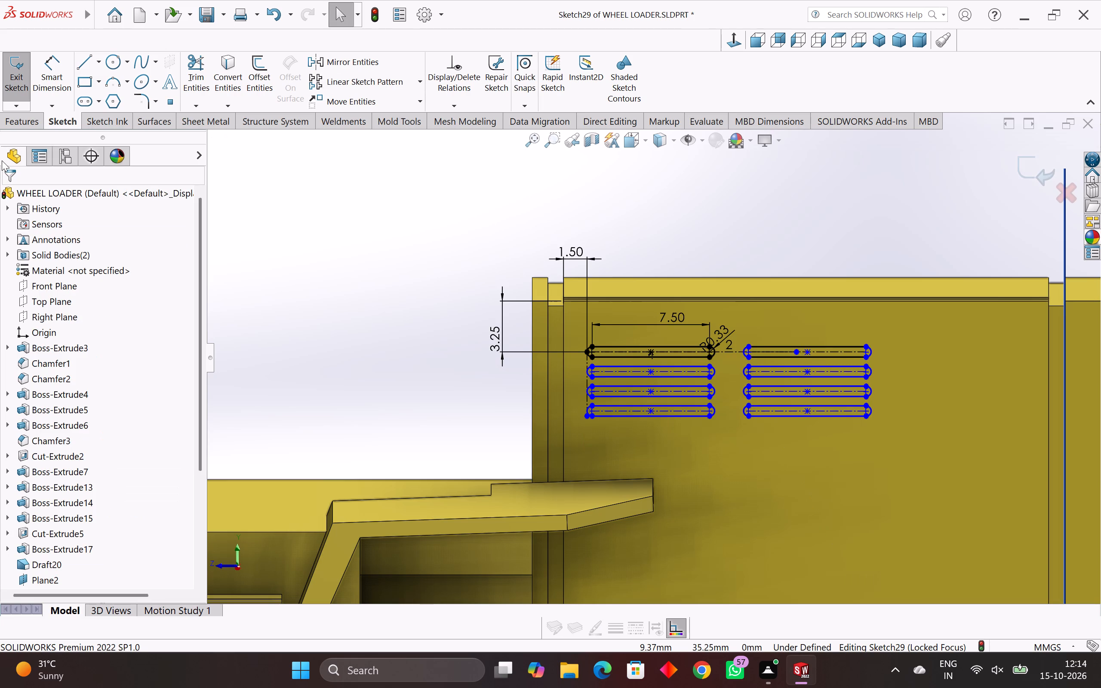
Cut-extrude the vent slot pattern into the side panel with a blind depth of 3.5 mm.
left_click(21, 119)
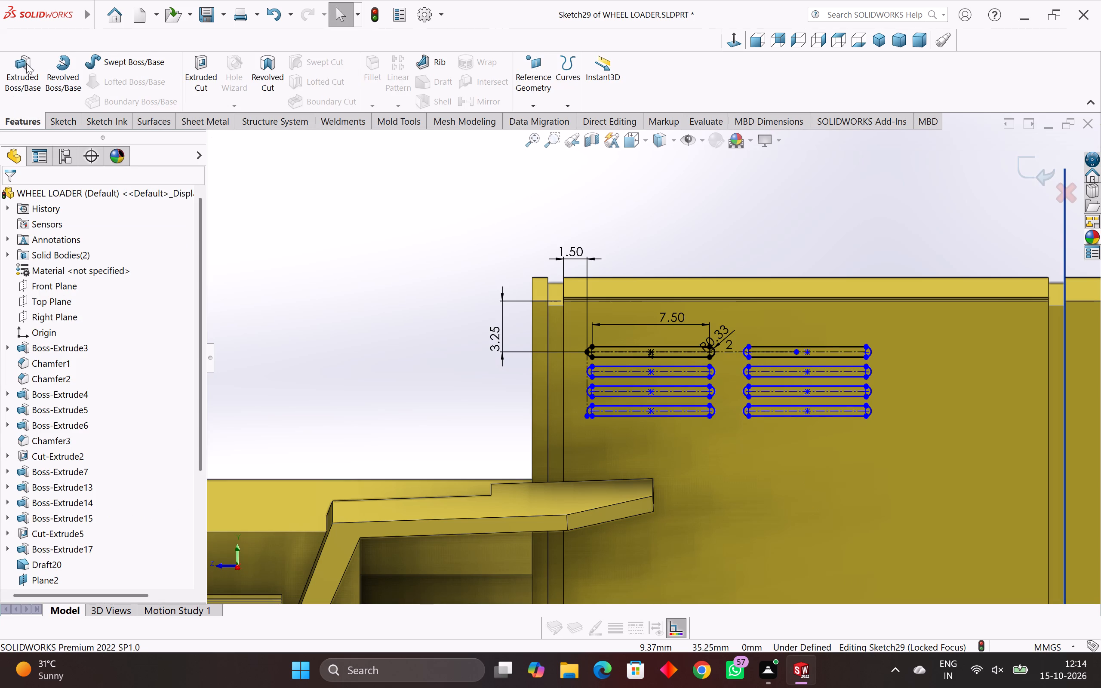
left_click(202, 70)
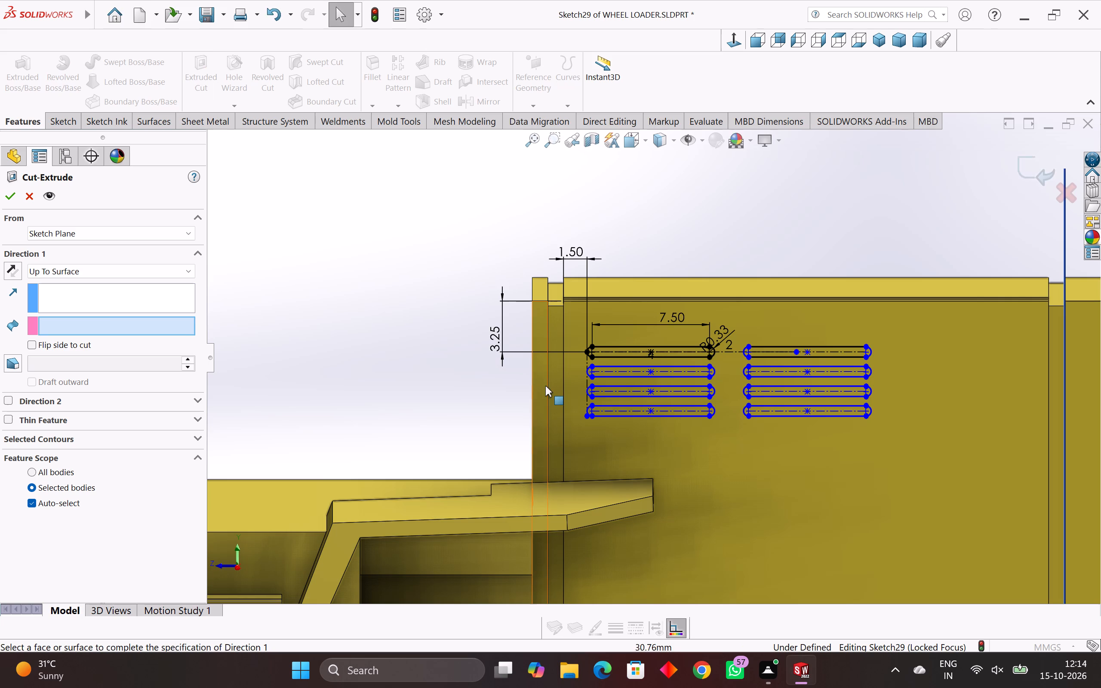
left_click(86, 274)
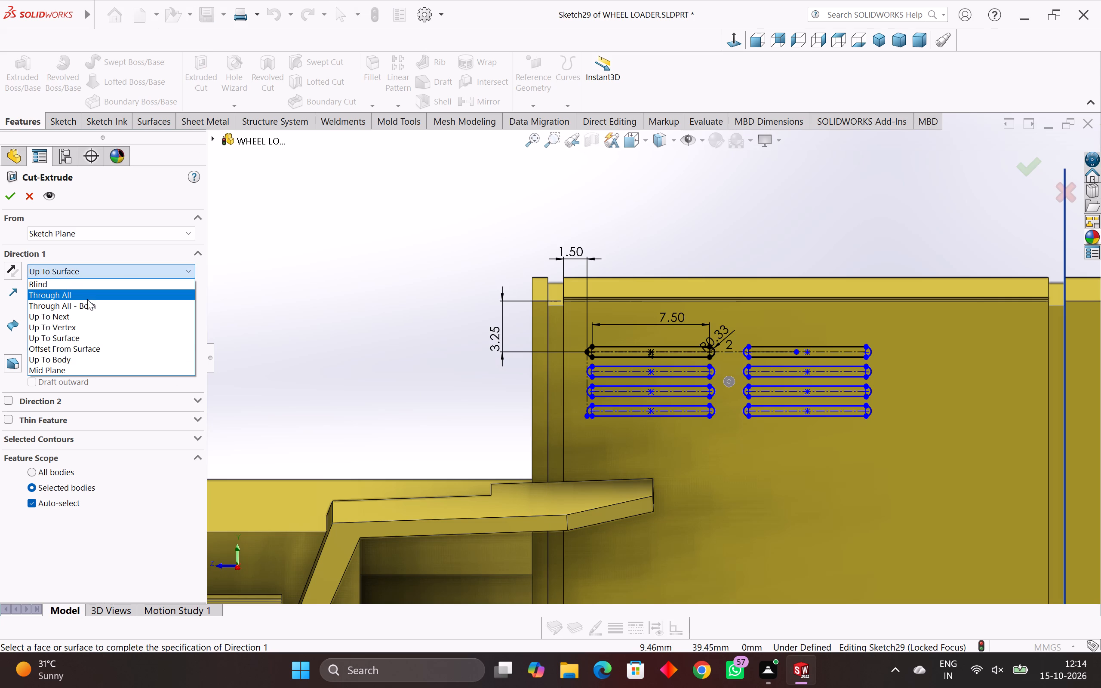
left_click(82, 288)
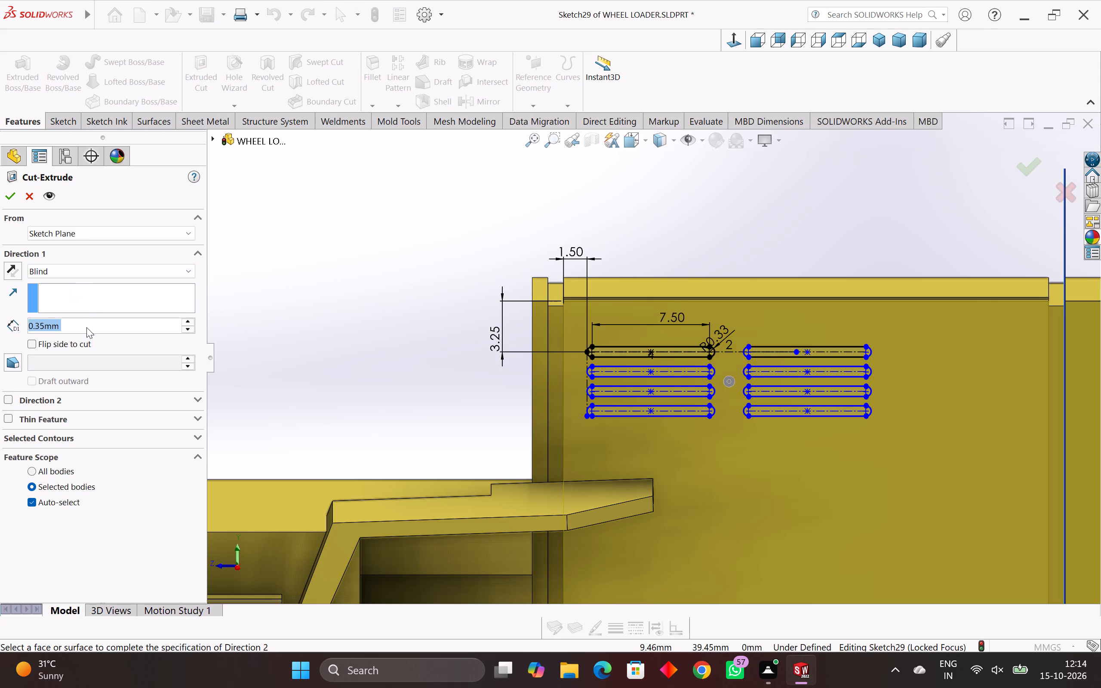
type("3.5")
key("Return")
middle_click_drag(843, 518, 841, 519)
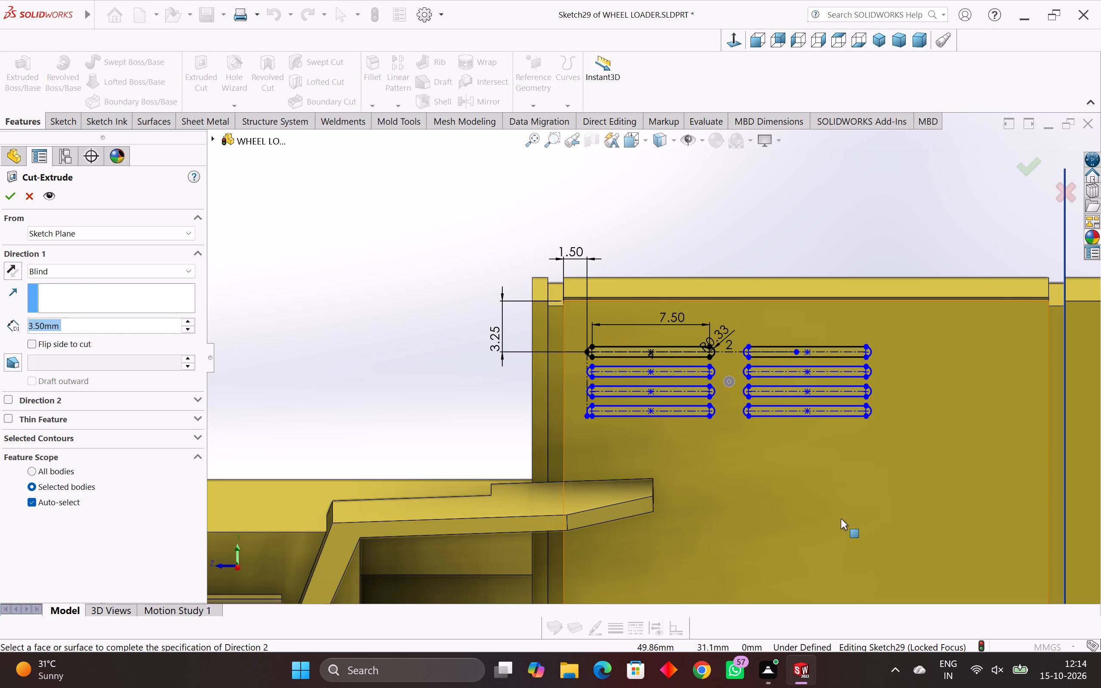
middle_click_drag(841, 519, 776, 639)
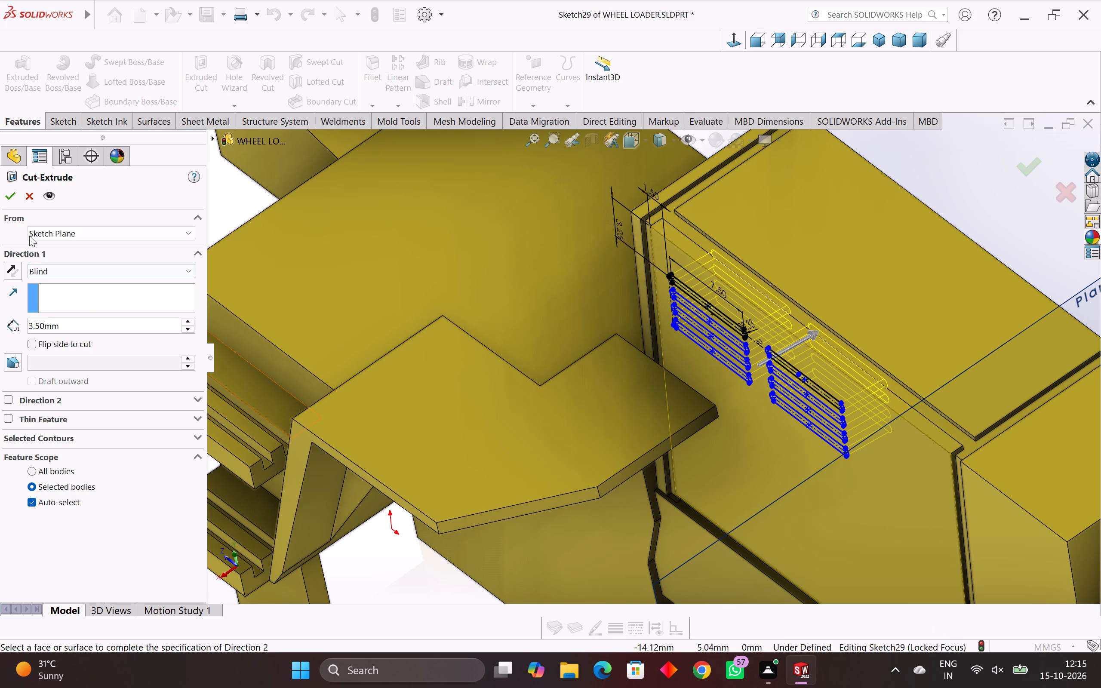
left_click(11, 201)
Hide the temporary axes shown at the ends of the vent slots.
middle_click_drag(760, 547, 755, 516)
scroll(760, 547, "down", 1)
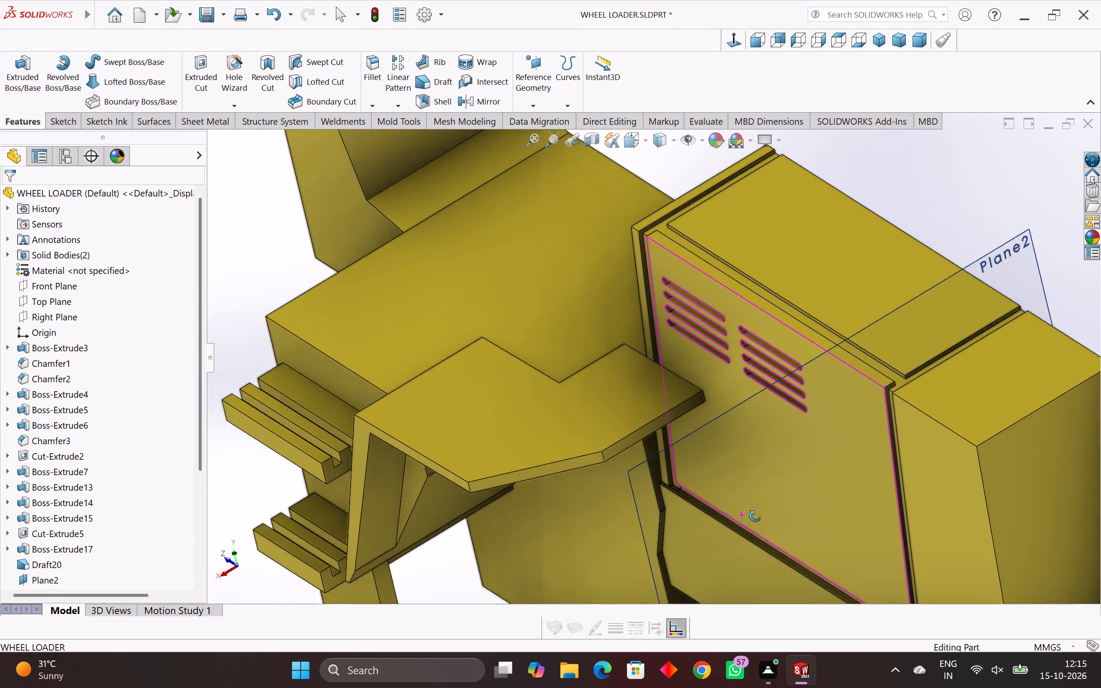
middle_click_drag(755, 516, 807, 439)
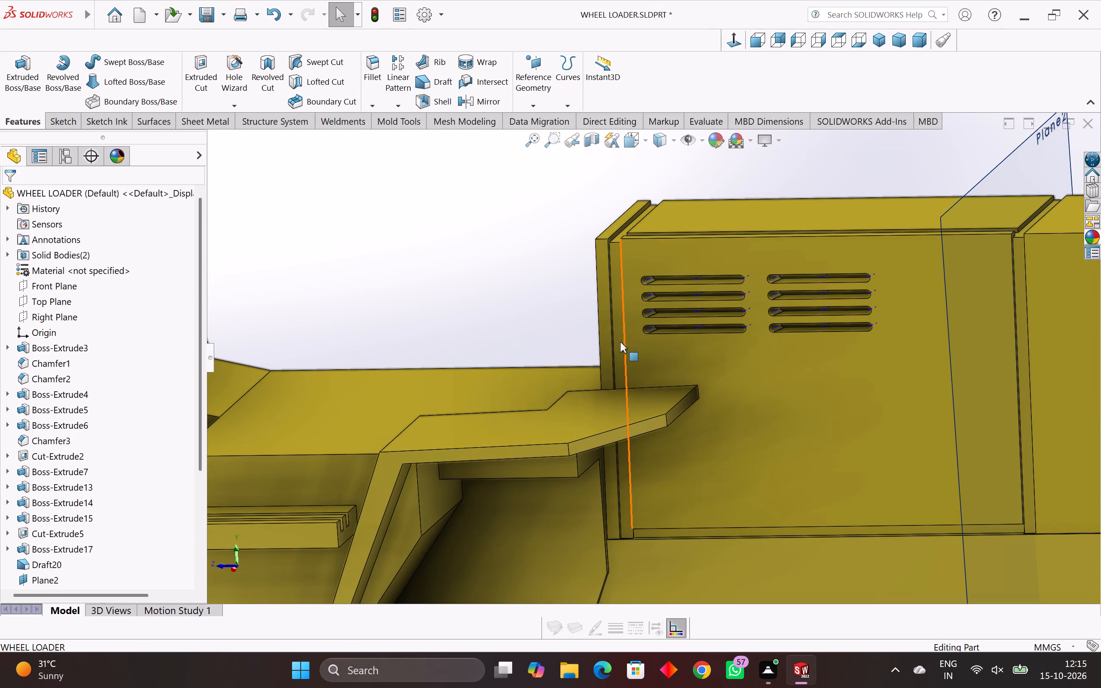
left_click(488, 277)
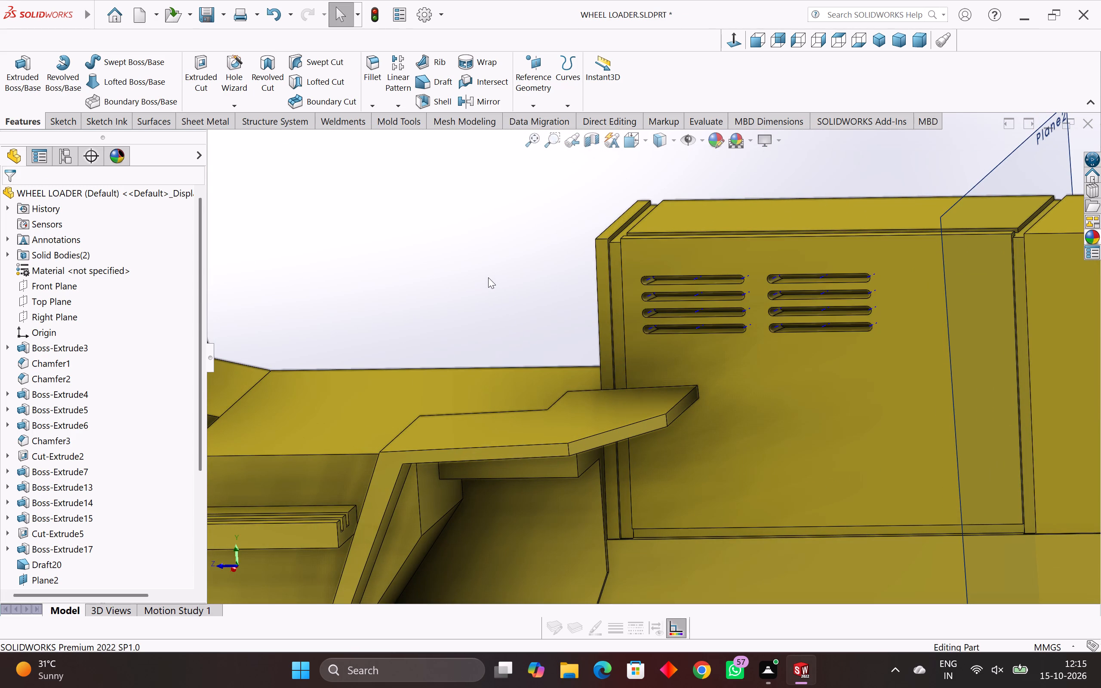
left_click(686, 332)
left_click(535, 265)
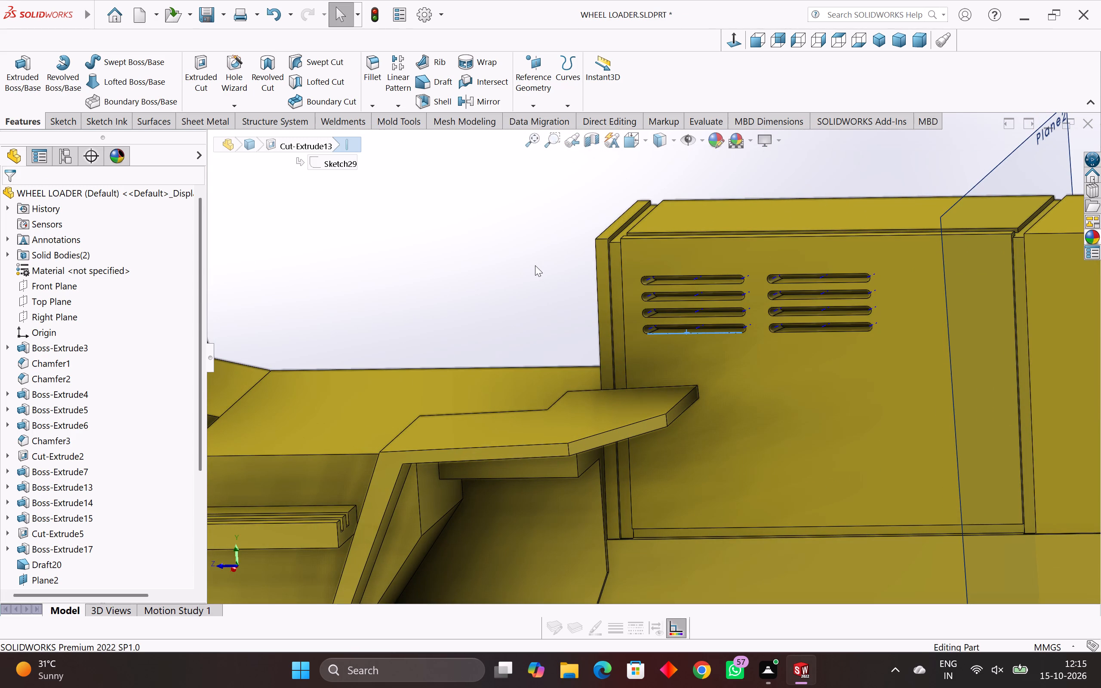
scroll(728, 351, "up", 8)
scroll(680, 303, "up", 3)
scroll(670, 299, "down", 4)
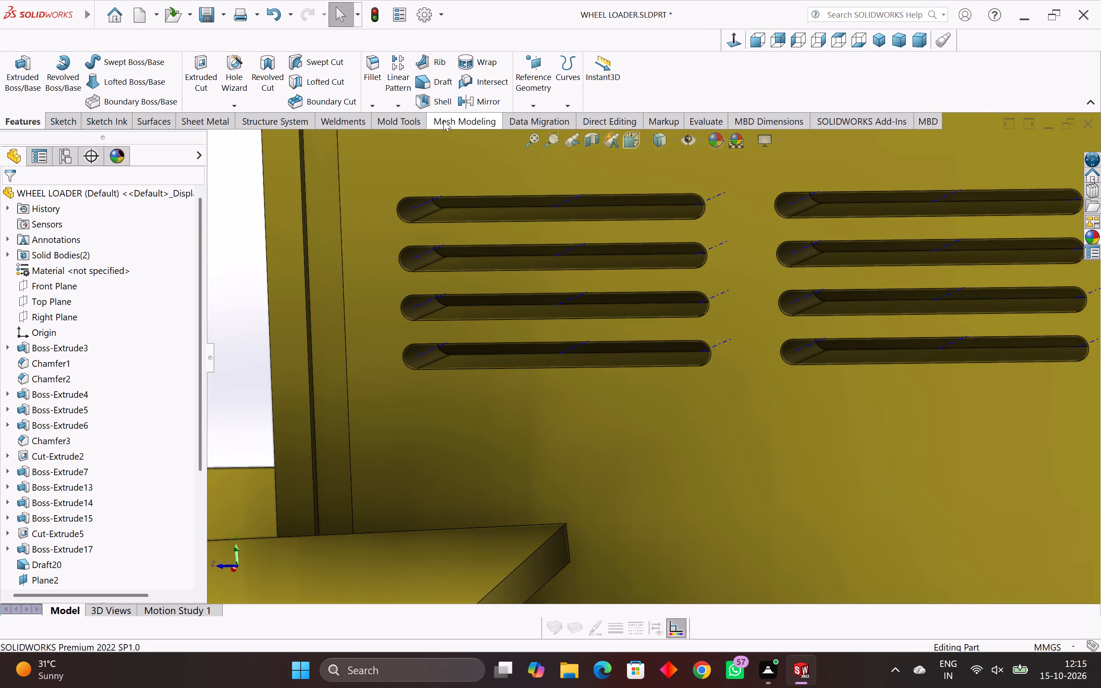
left_click(704, 140)
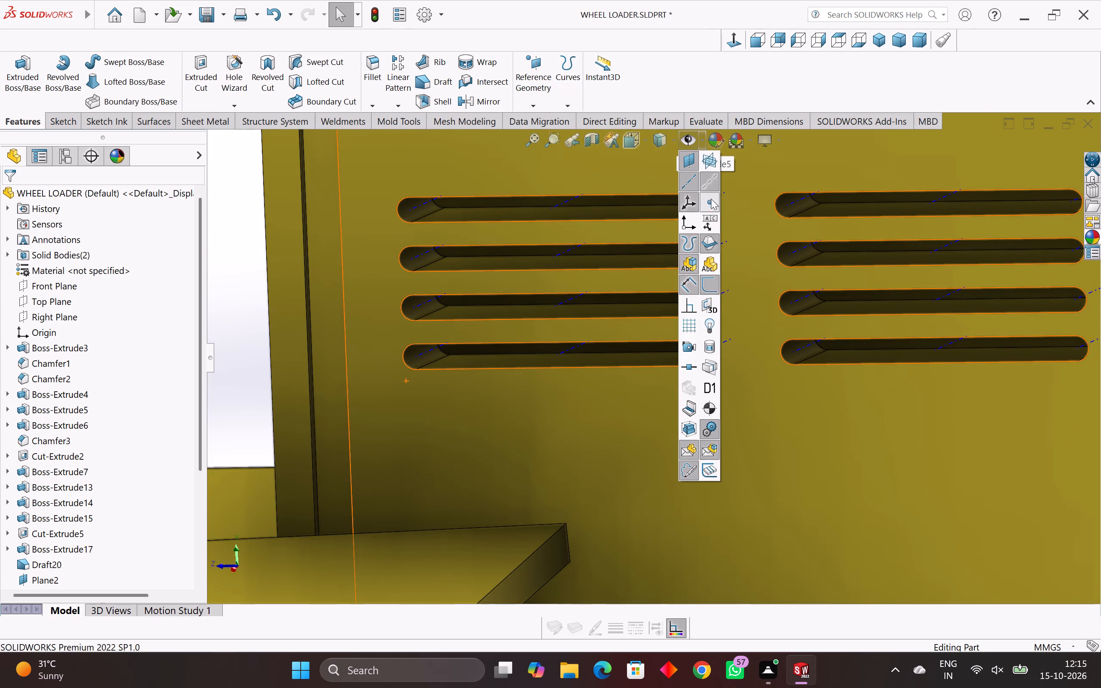
left_click(714, 184)
scroll(271, 270, "down", 4)
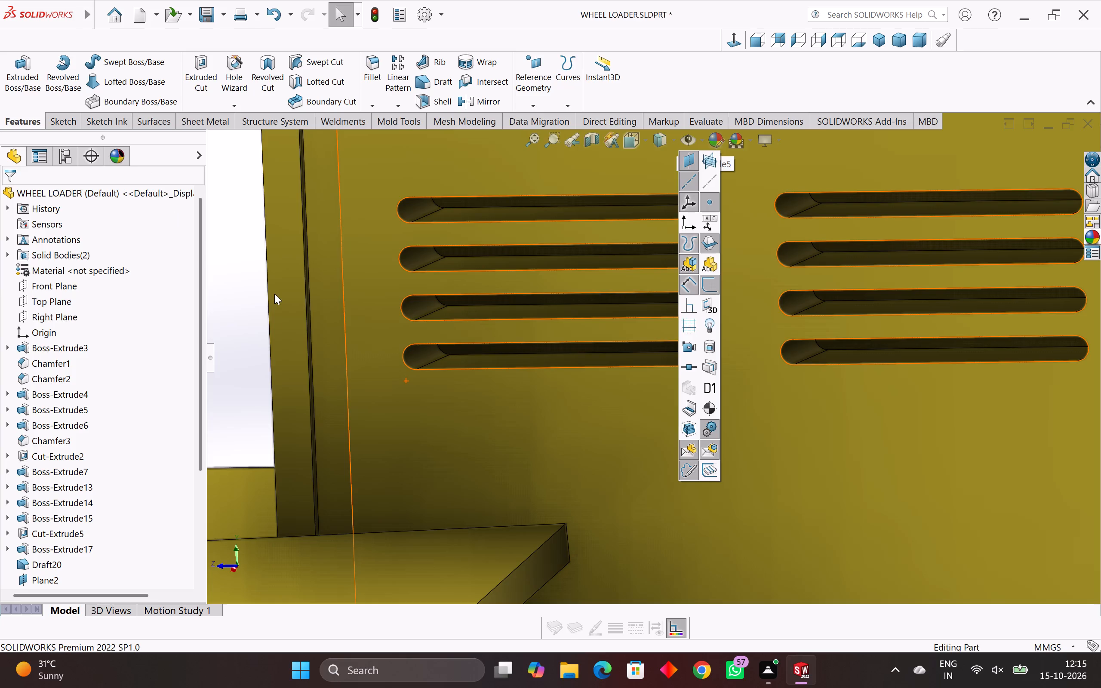
scroll(261, 290, "down", 4)
left_click(228, 273)
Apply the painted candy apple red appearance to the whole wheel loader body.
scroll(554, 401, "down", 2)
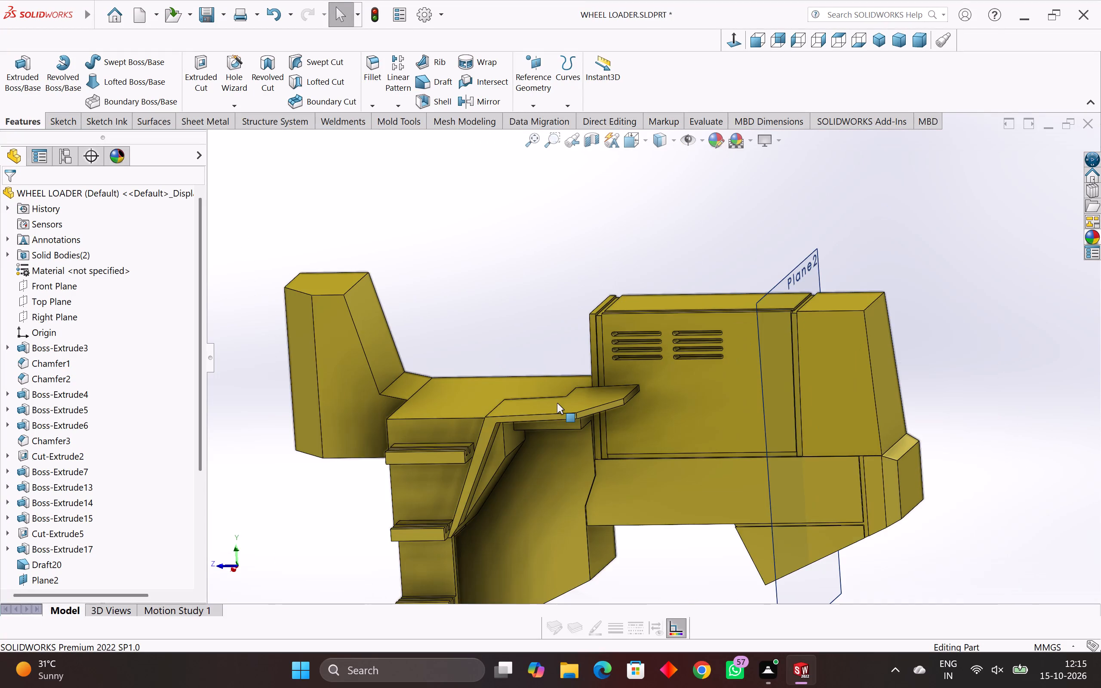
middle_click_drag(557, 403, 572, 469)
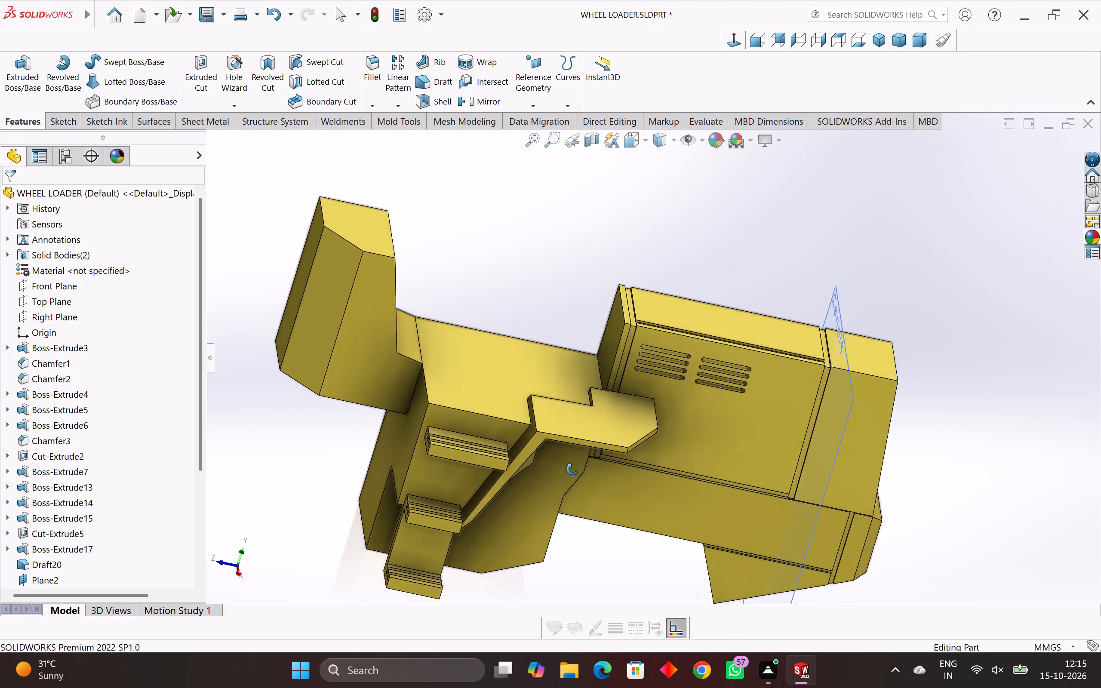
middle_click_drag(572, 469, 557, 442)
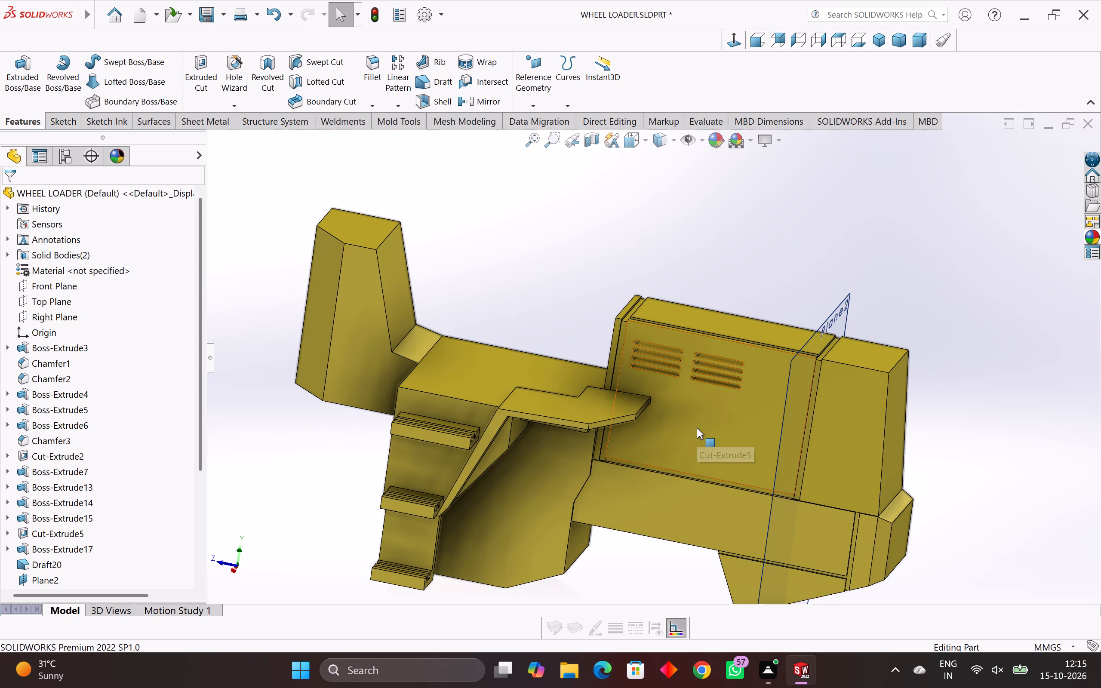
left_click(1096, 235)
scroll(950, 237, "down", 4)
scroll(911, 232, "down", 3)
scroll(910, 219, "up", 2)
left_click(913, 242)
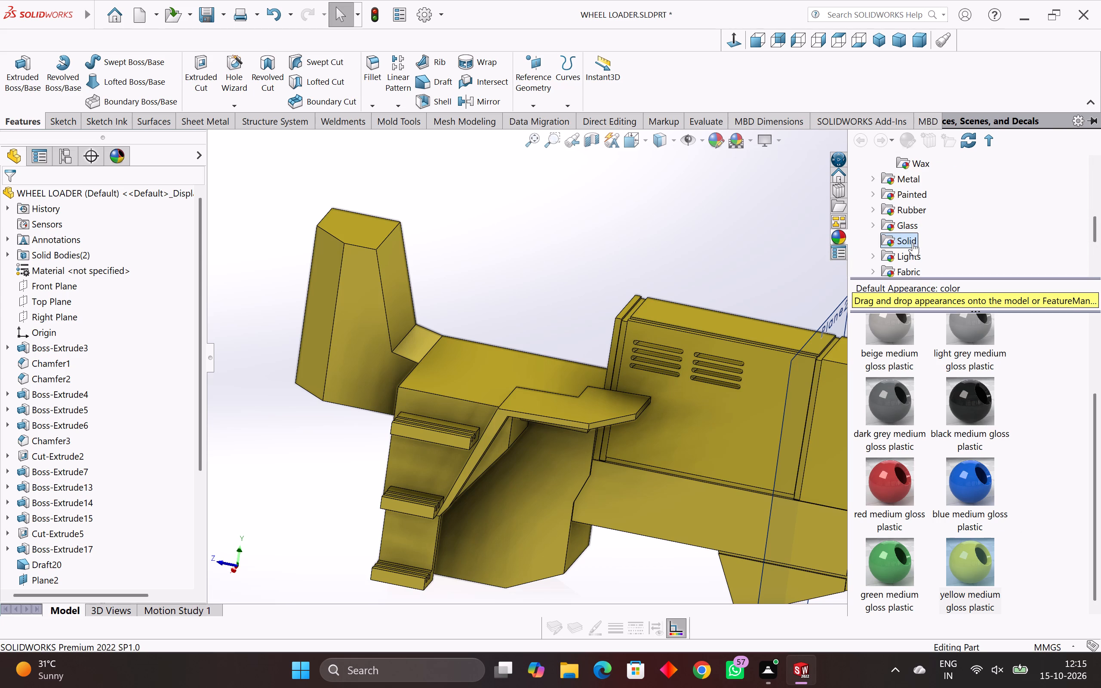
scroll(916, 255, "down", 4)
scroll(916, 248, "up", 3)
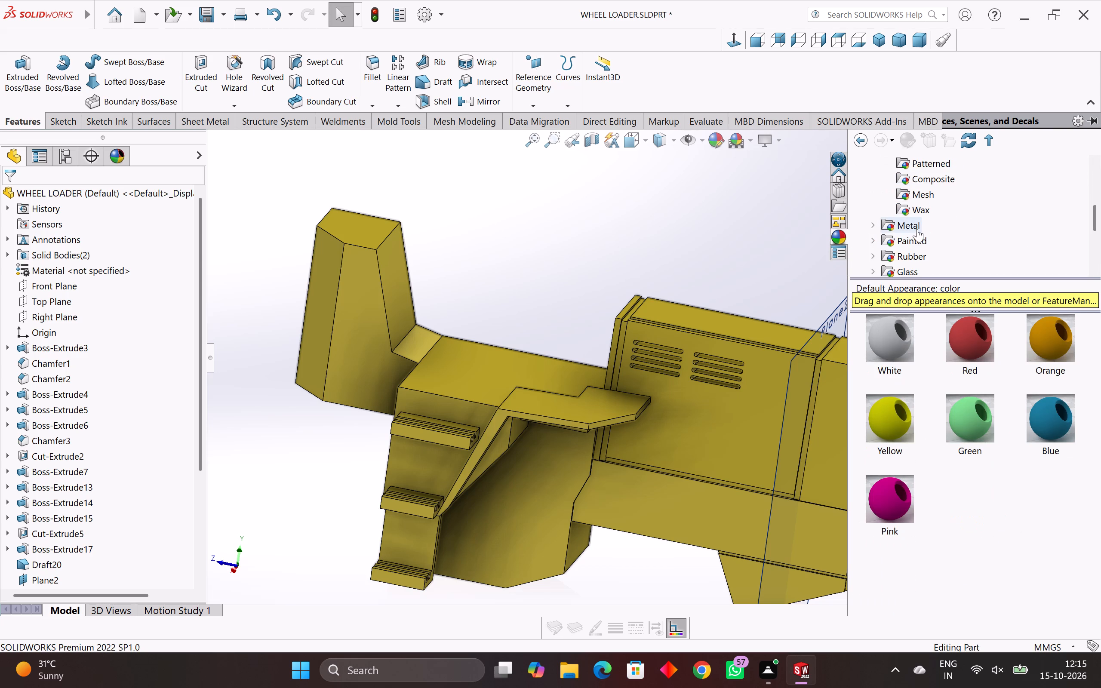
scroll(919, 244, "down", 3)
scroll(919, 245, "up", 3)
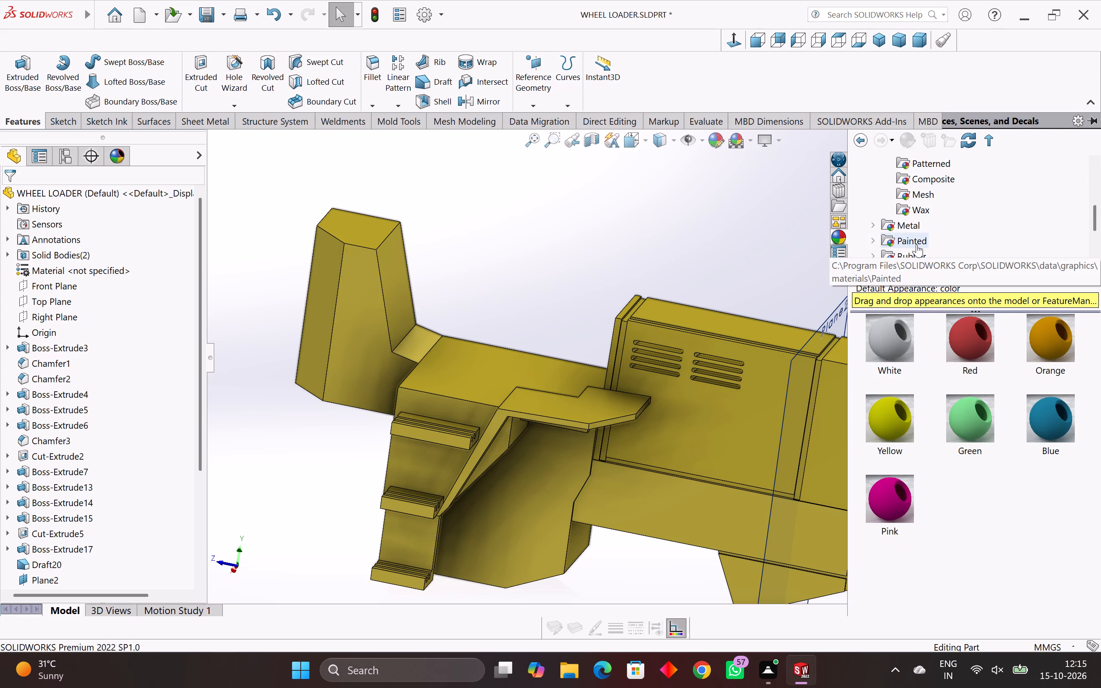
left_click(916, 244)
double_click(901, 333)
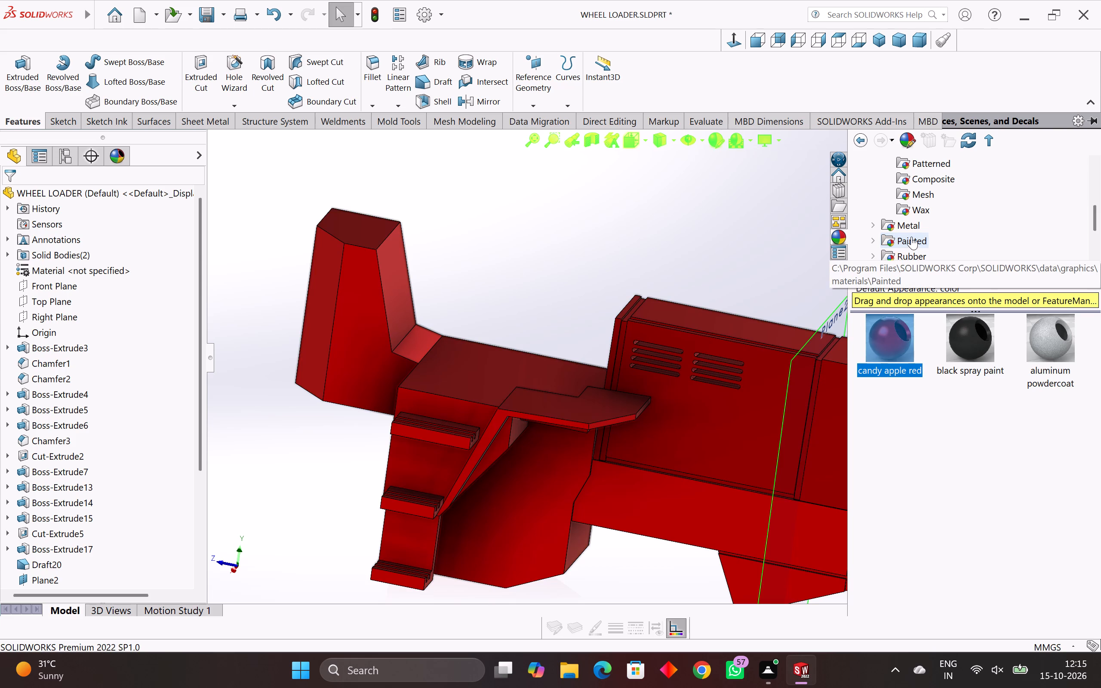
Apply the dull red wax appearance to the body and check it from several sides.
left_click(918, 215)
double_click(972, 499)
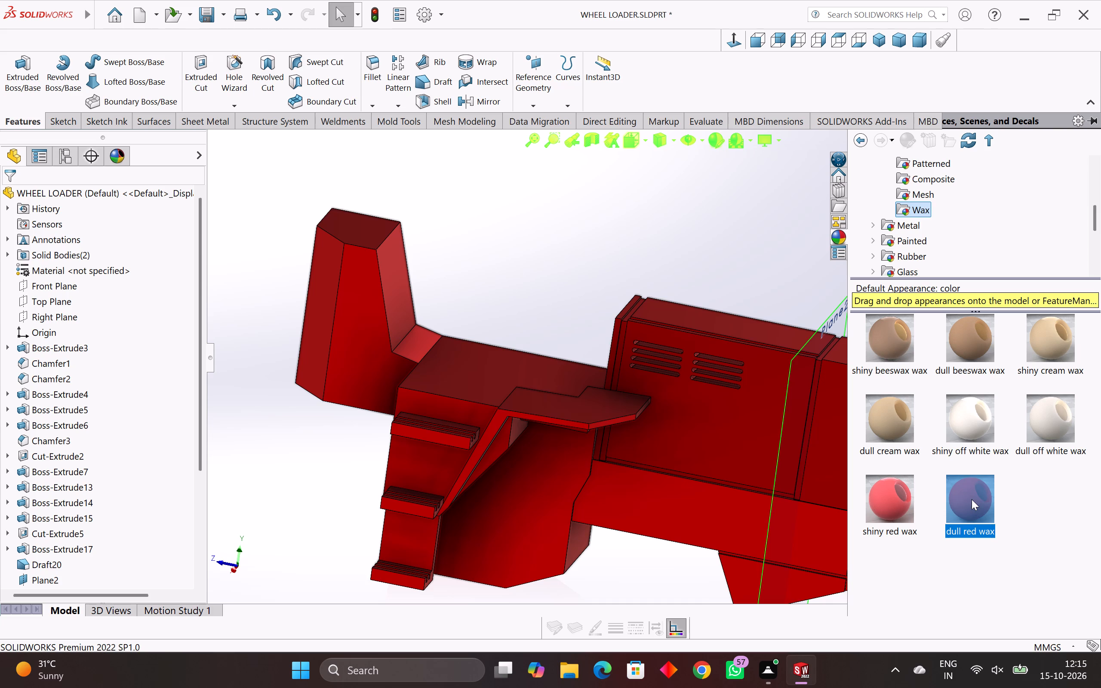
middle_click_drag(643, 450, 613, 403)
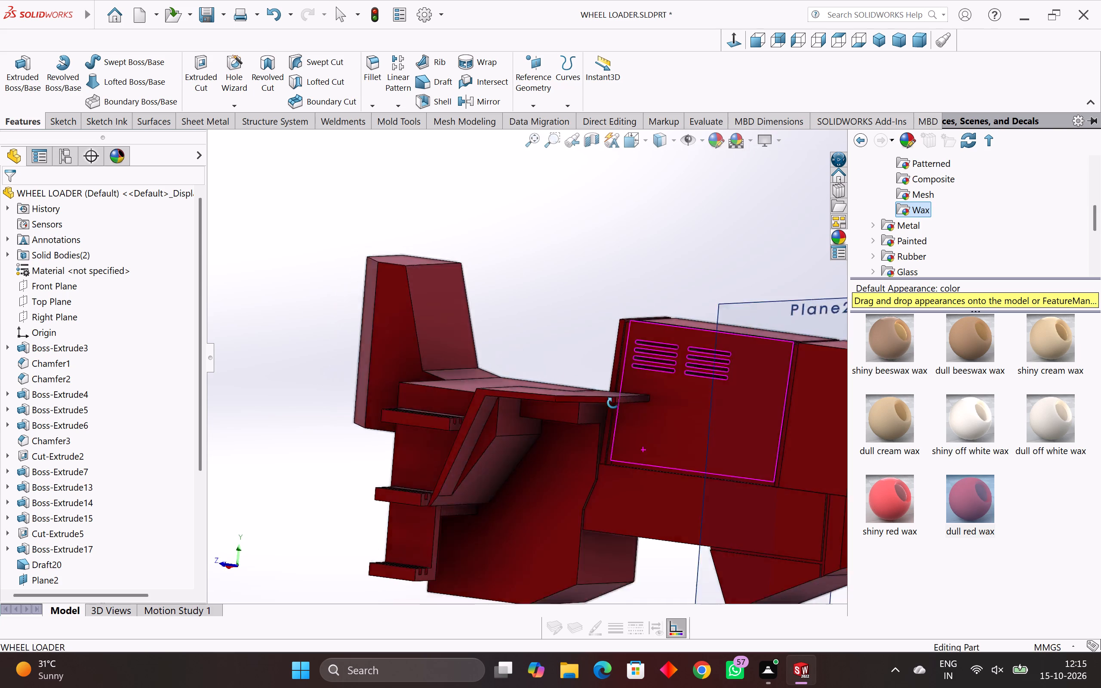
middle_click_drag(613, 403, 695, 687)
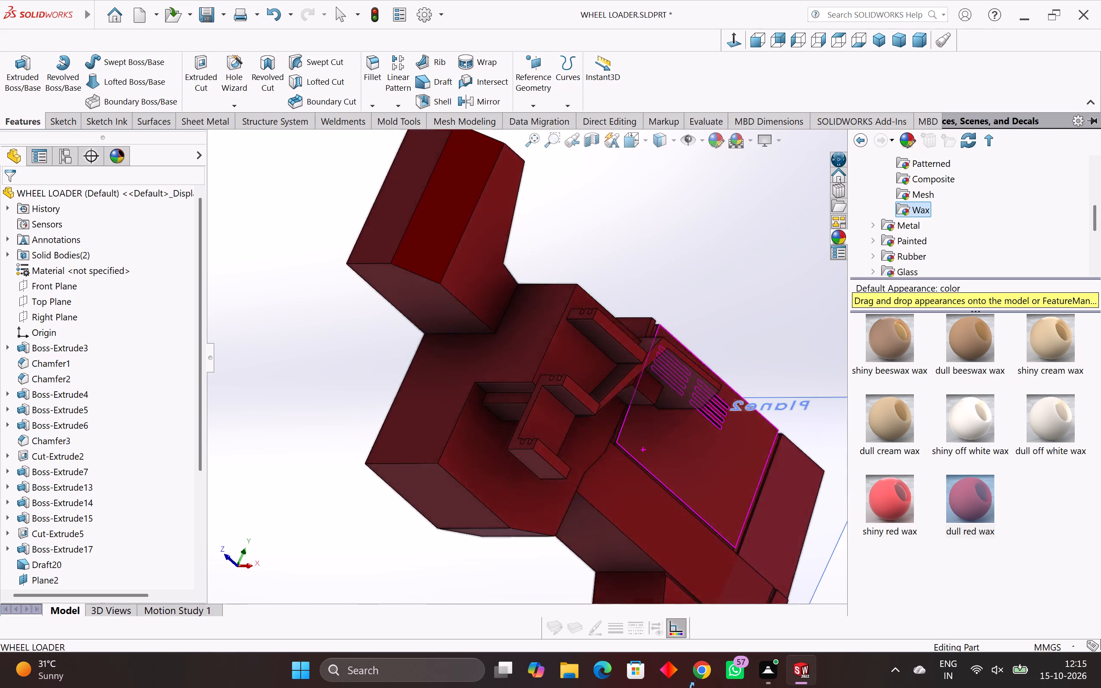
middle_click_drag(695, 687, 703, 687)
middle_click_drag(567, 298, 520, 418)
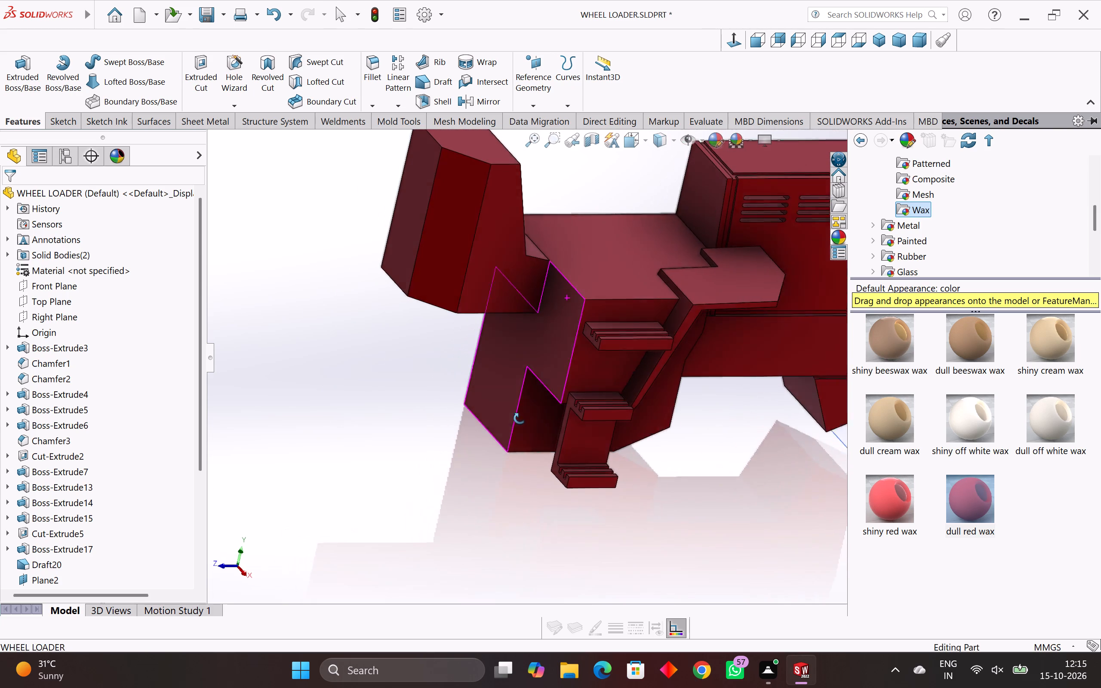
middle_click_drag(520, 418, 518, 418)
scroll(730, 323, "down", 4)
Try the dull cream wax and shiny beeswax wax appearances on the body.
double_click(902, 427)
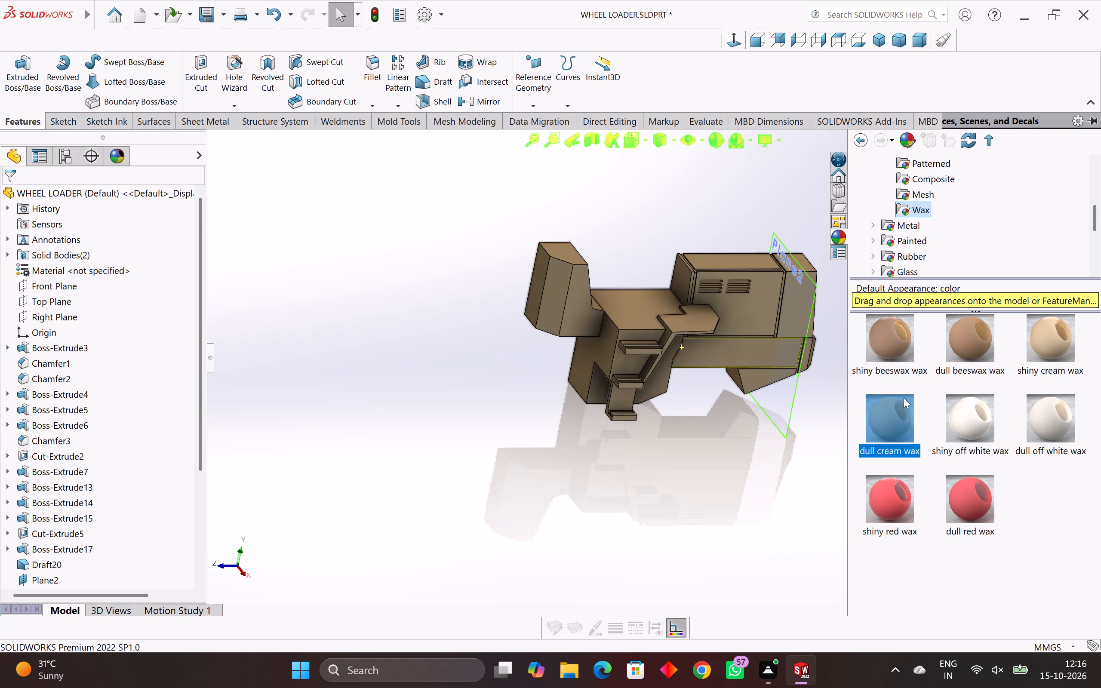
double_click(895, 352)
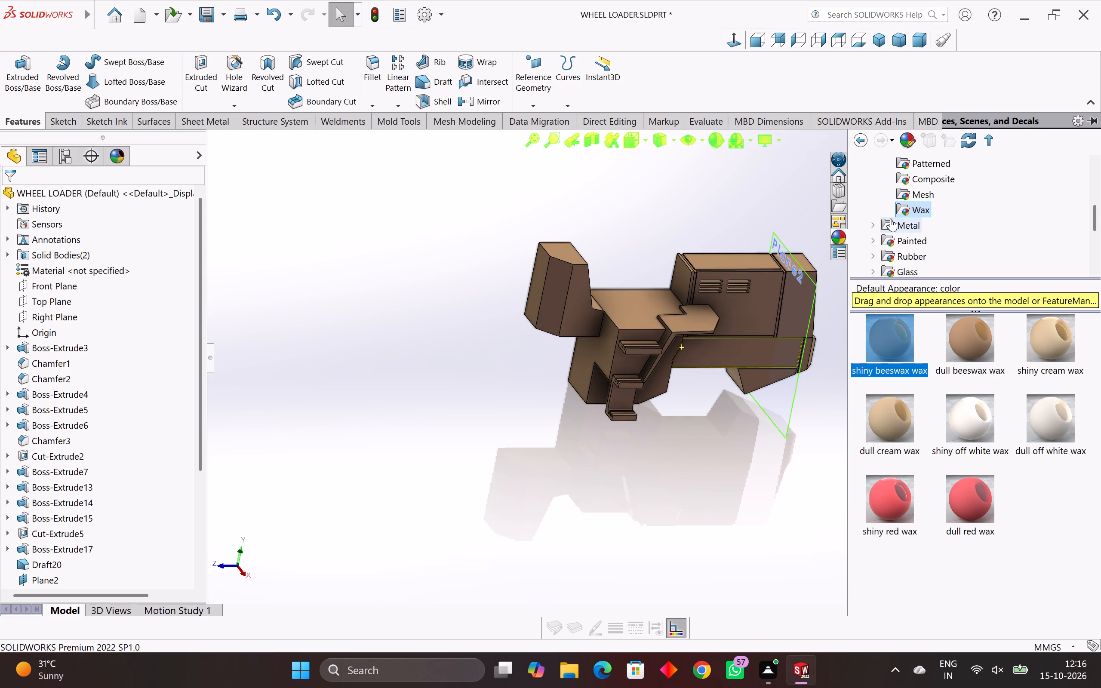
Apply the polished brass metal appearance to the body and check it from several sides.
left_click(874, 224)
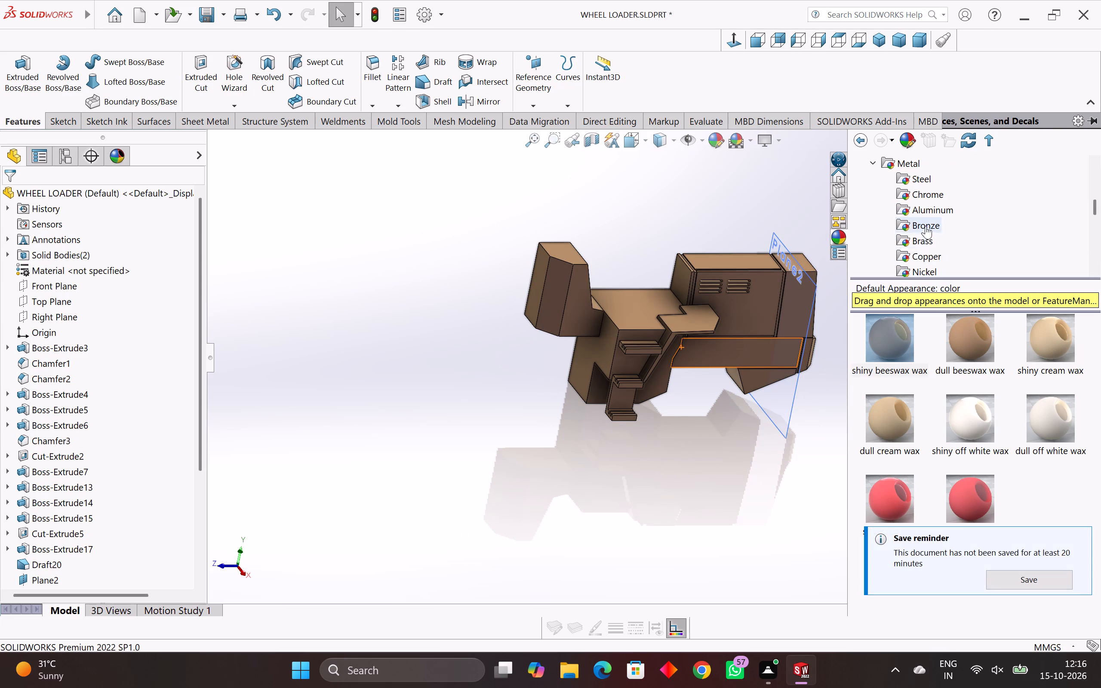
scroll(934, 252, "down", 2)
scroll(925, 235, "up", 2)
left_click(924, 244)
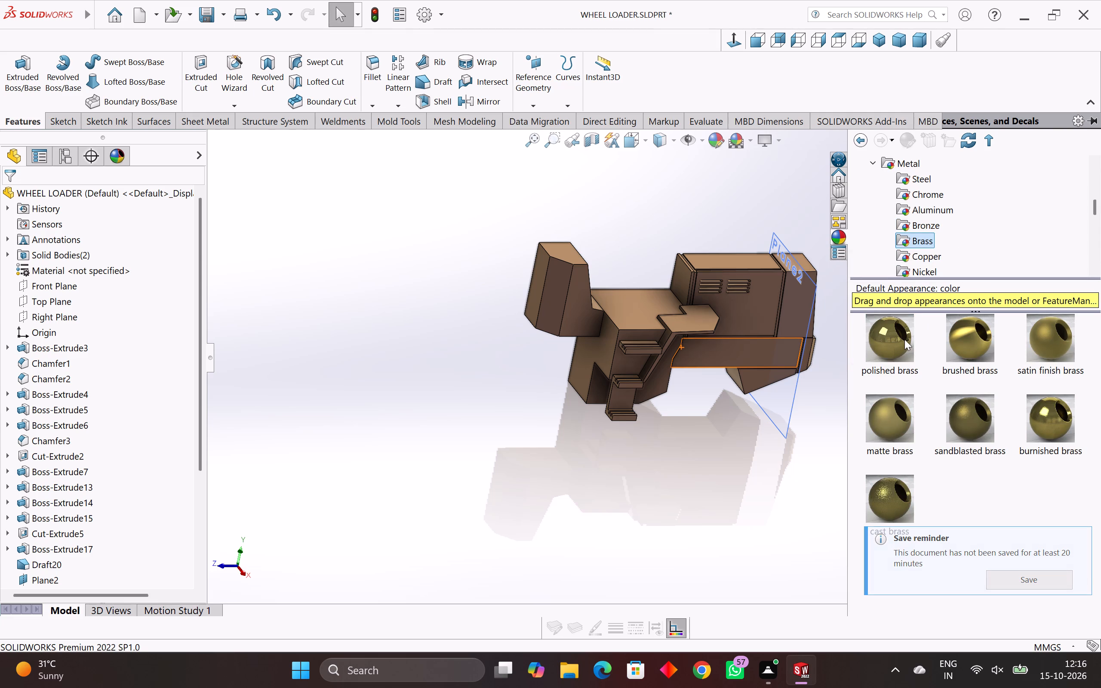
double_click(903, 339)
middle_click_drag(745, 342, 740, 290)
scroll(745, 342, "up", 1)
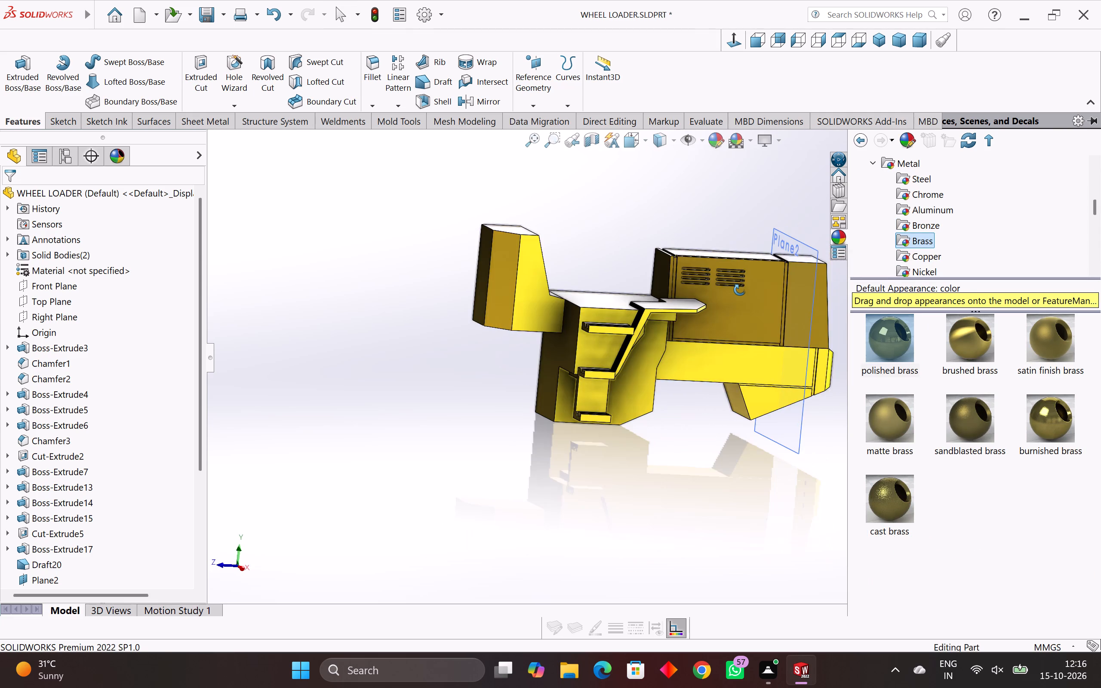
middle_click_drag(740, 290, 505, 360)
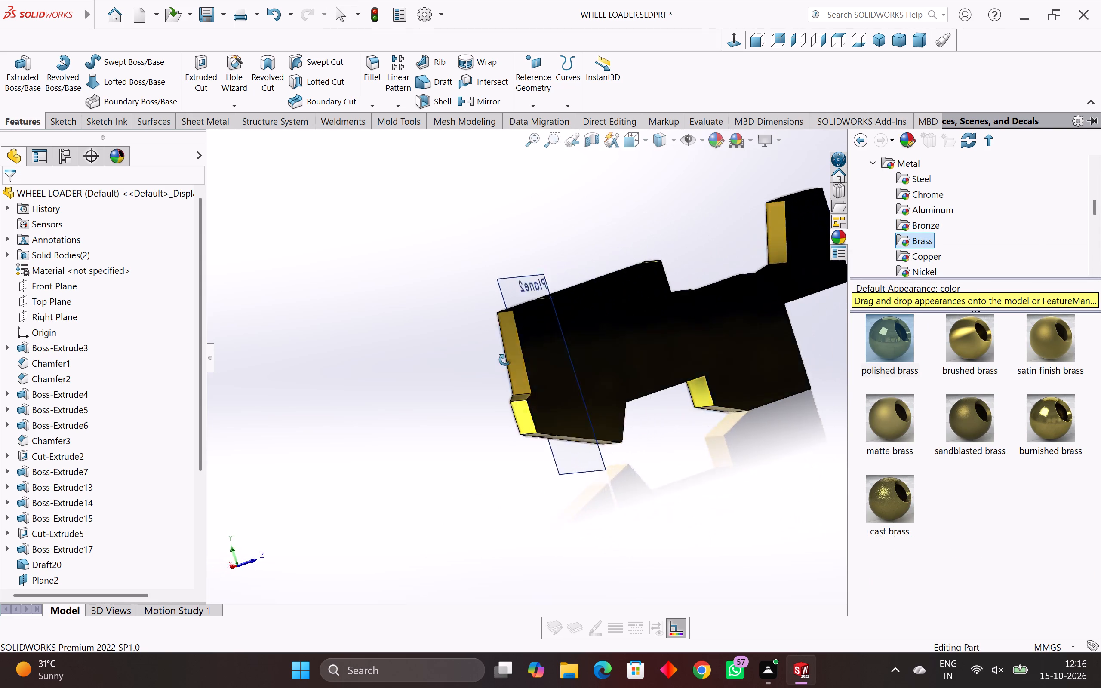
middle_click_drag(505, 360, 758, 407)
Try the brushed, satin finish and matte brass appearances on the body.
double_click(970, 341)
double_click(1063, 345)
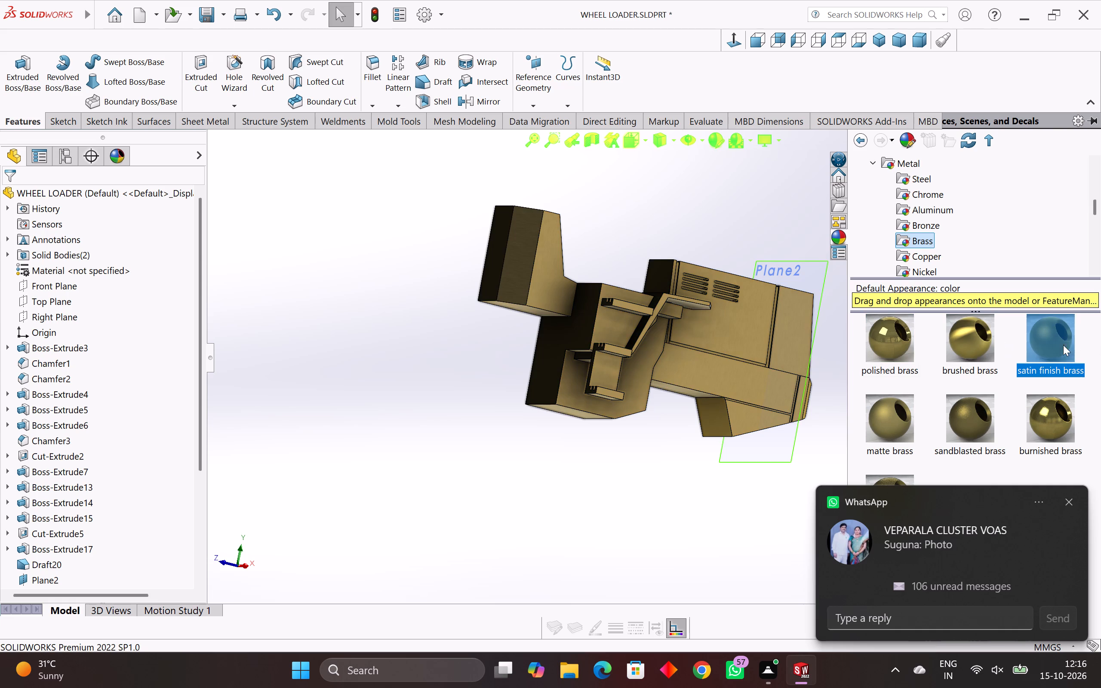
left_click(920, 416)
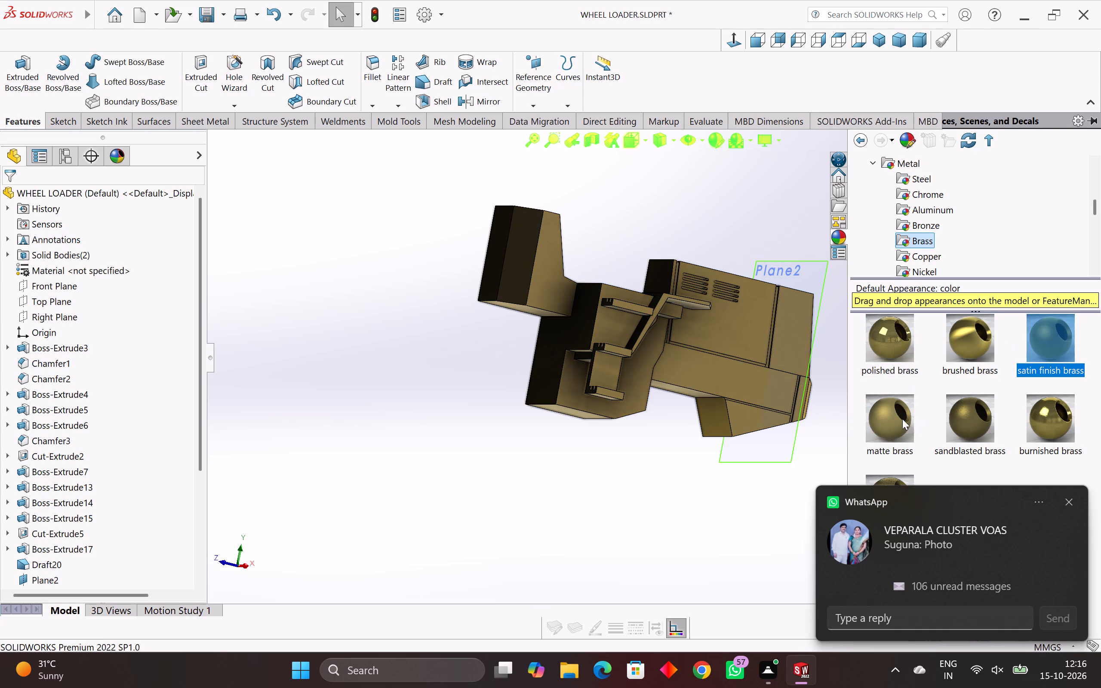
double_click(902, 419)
Apply the sandblasted brass appearance to the body and check it up close around the steps and side panel.
double_click(985, 419)
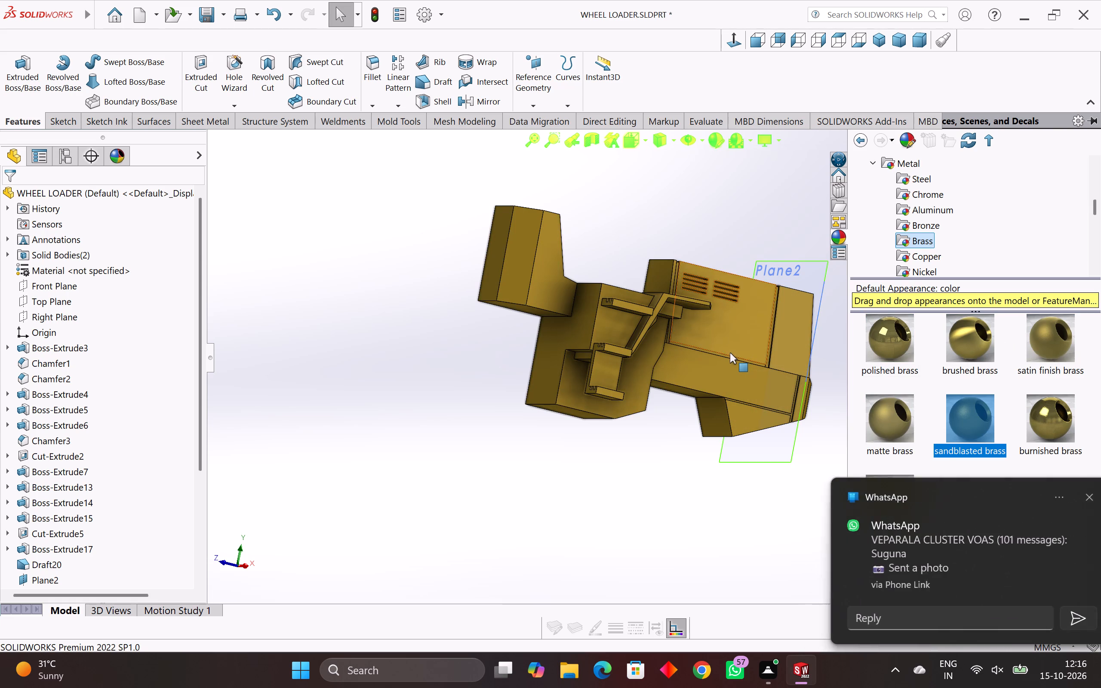
middle_click_drag(730, 353, 679, 359)
scroll(679, 359, "up", 4)
scroll(709, 338, "up", 4)
middle_click_drag(711, 331, 752, 411)
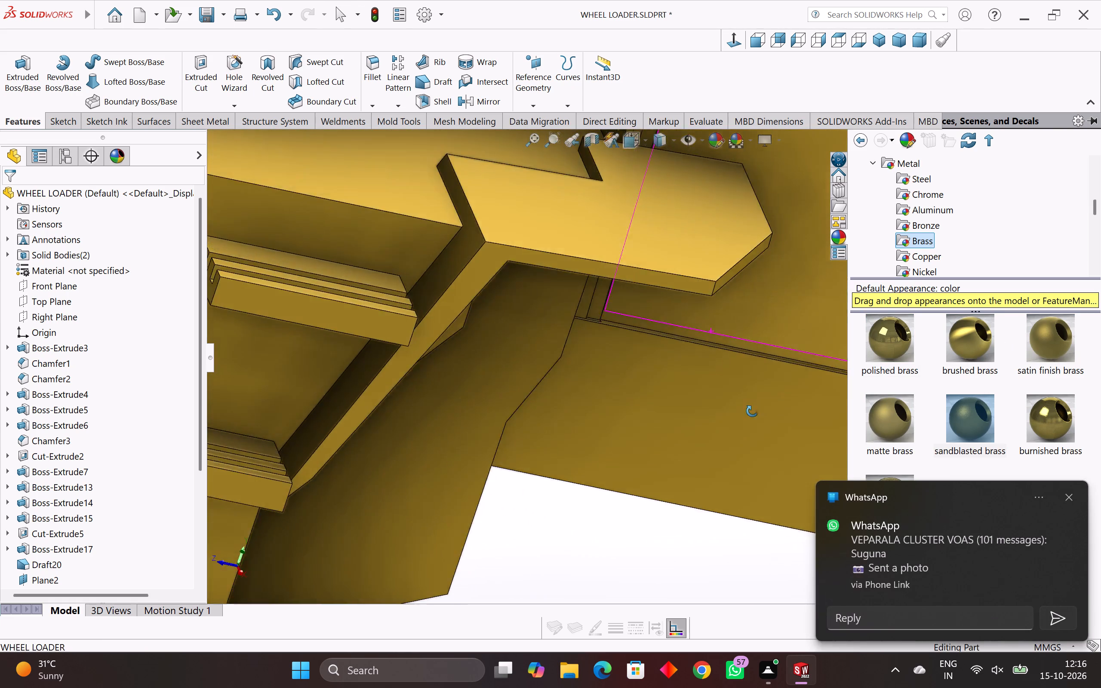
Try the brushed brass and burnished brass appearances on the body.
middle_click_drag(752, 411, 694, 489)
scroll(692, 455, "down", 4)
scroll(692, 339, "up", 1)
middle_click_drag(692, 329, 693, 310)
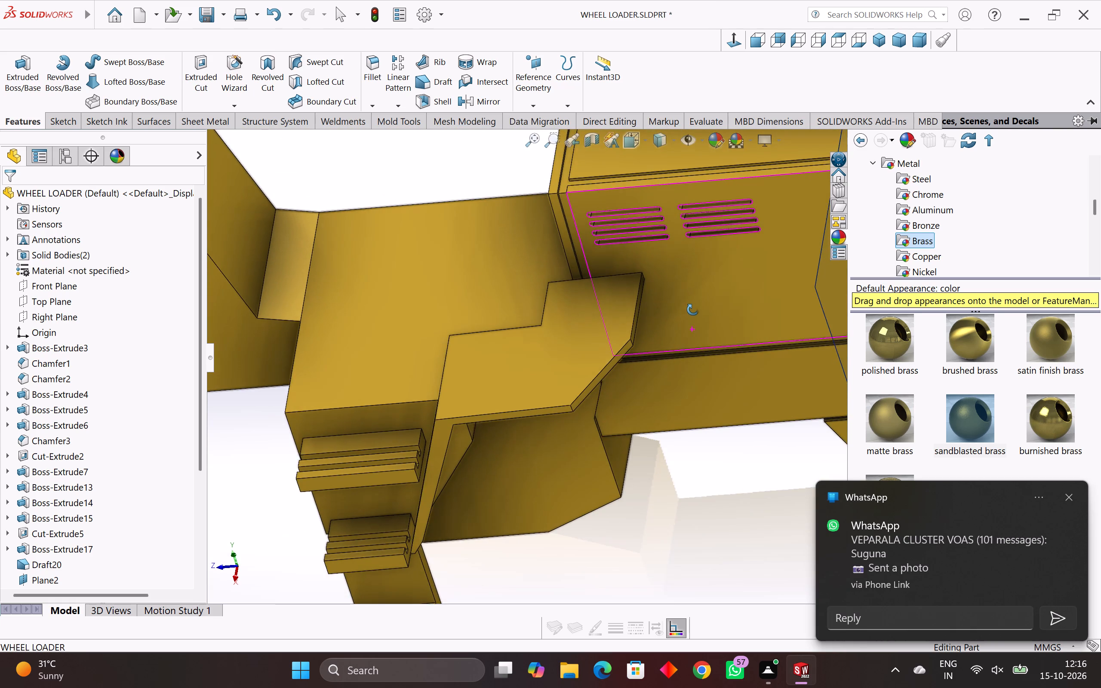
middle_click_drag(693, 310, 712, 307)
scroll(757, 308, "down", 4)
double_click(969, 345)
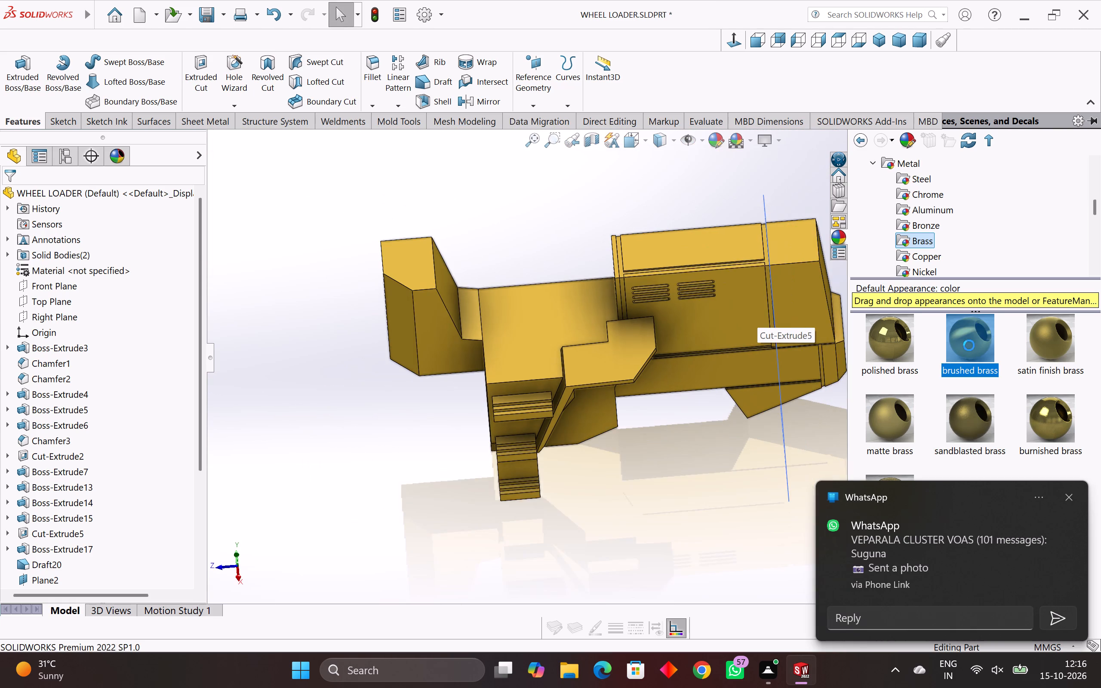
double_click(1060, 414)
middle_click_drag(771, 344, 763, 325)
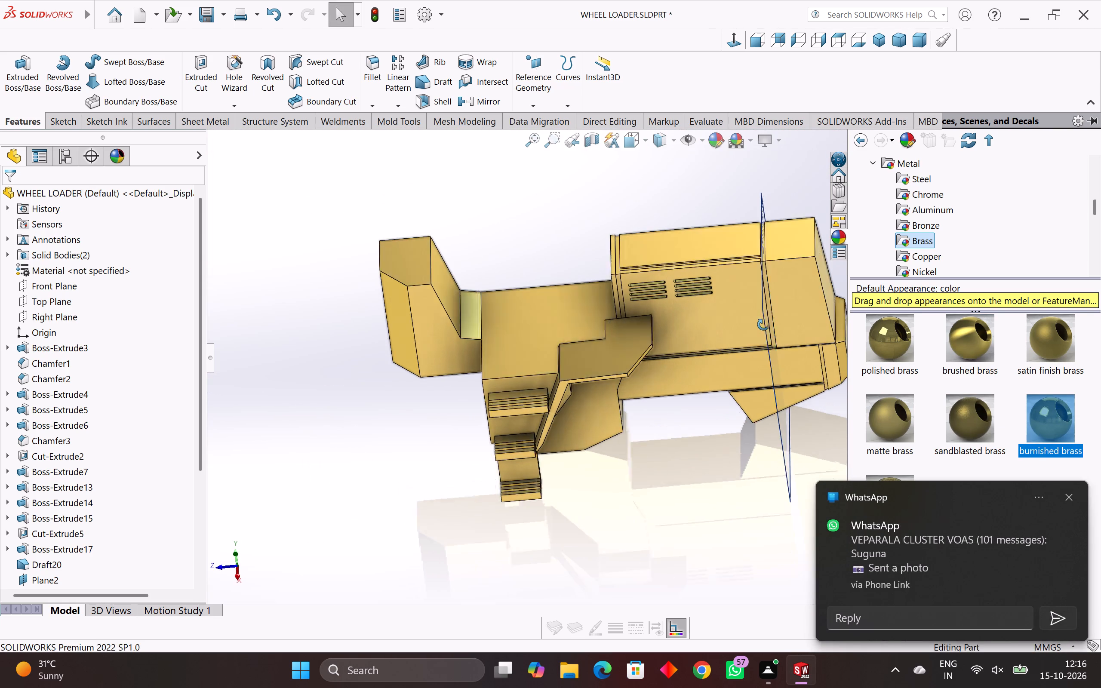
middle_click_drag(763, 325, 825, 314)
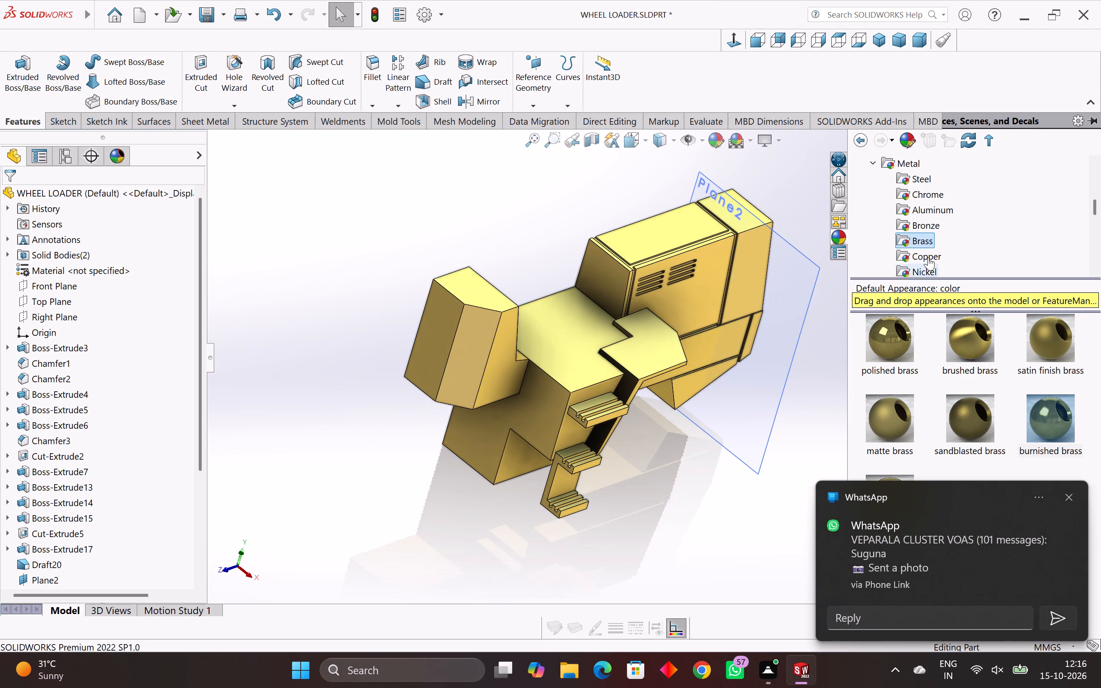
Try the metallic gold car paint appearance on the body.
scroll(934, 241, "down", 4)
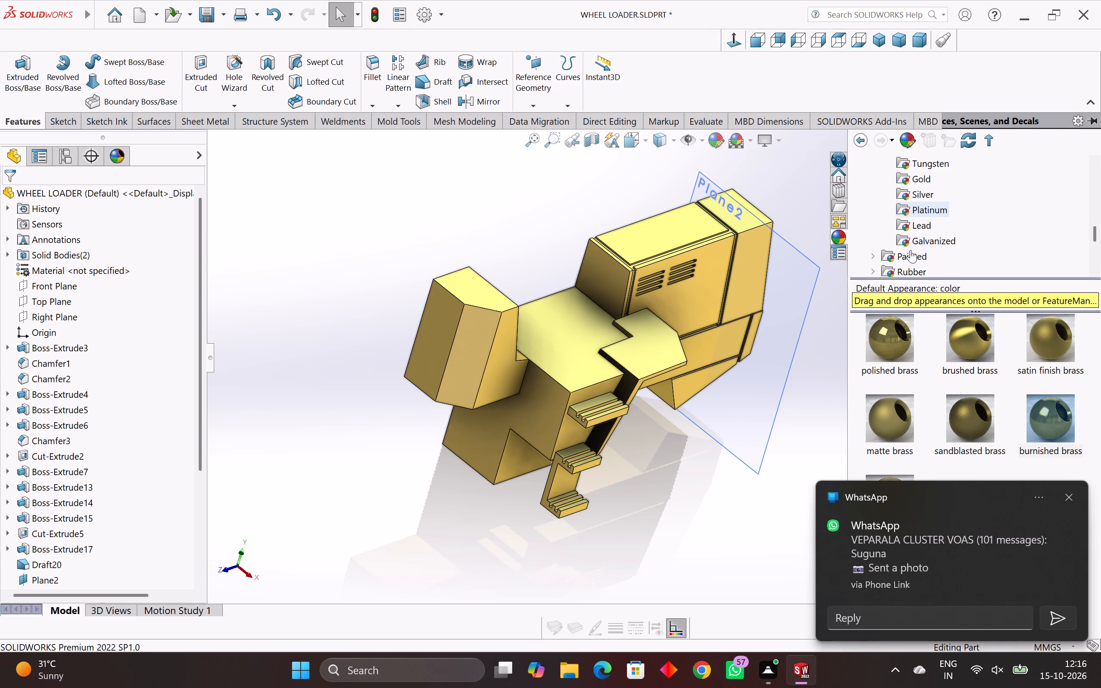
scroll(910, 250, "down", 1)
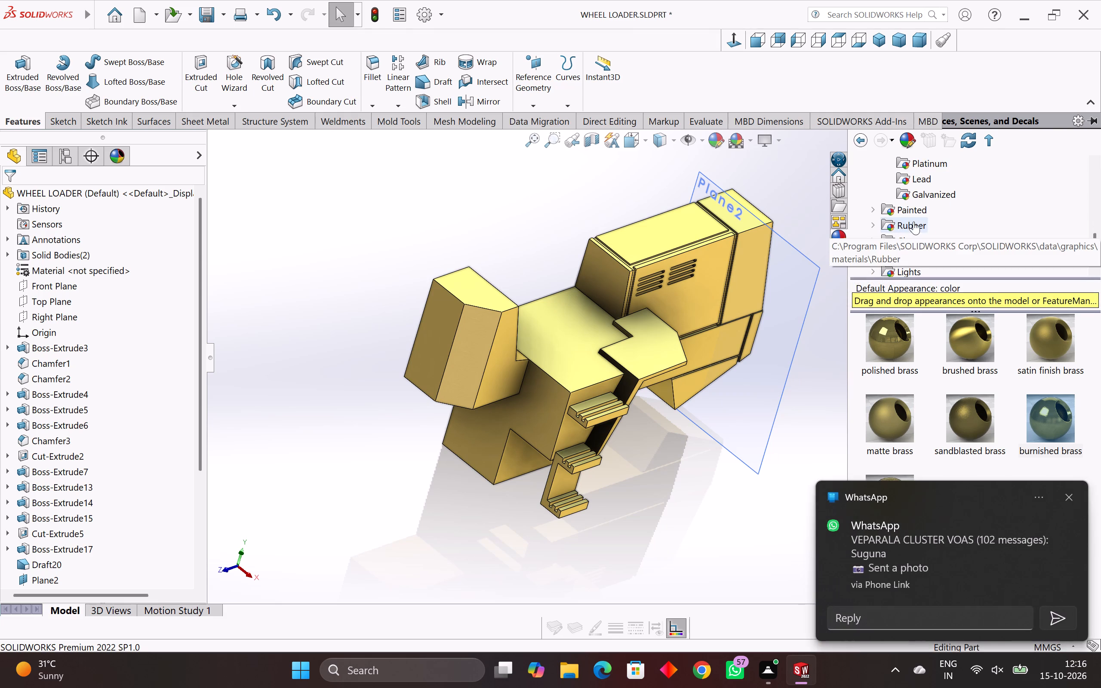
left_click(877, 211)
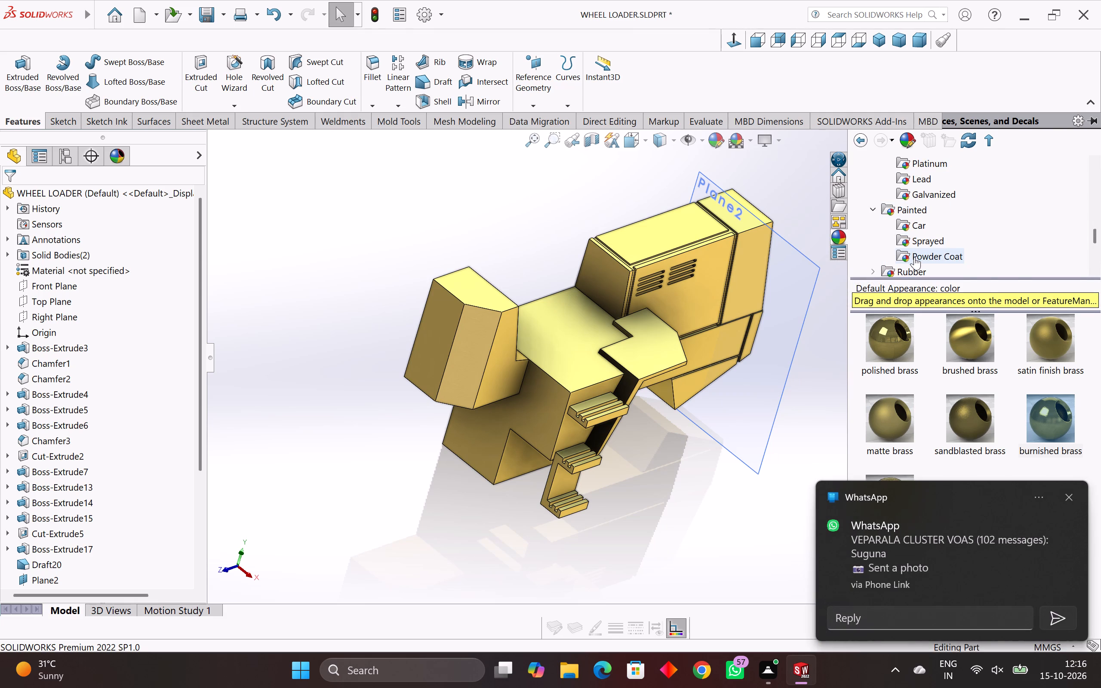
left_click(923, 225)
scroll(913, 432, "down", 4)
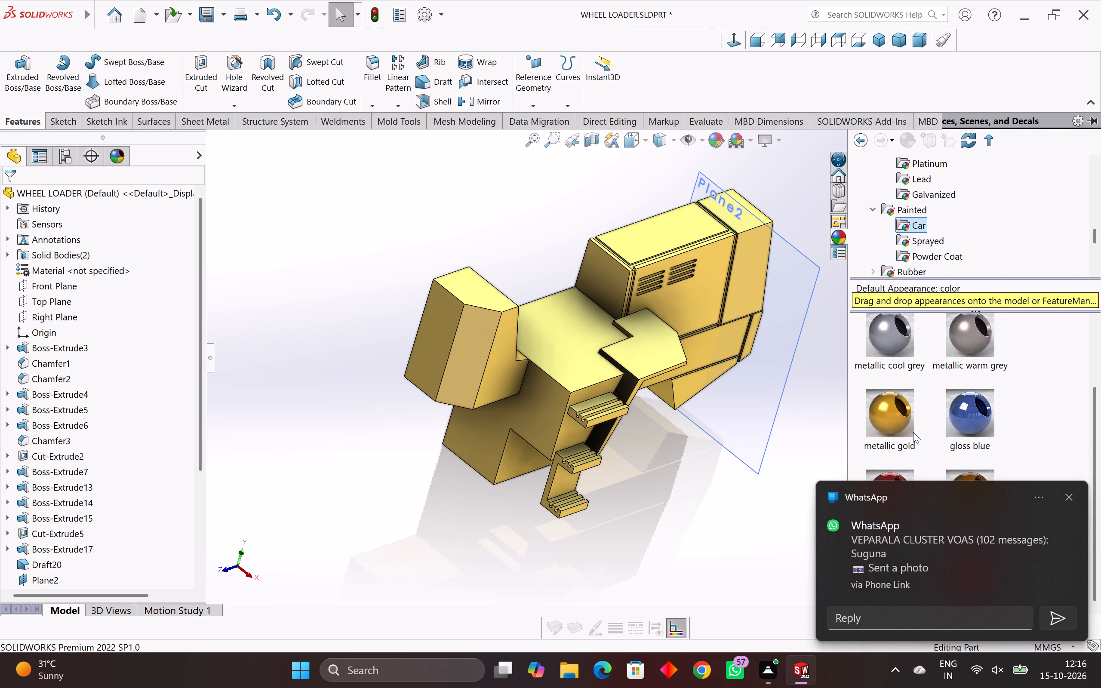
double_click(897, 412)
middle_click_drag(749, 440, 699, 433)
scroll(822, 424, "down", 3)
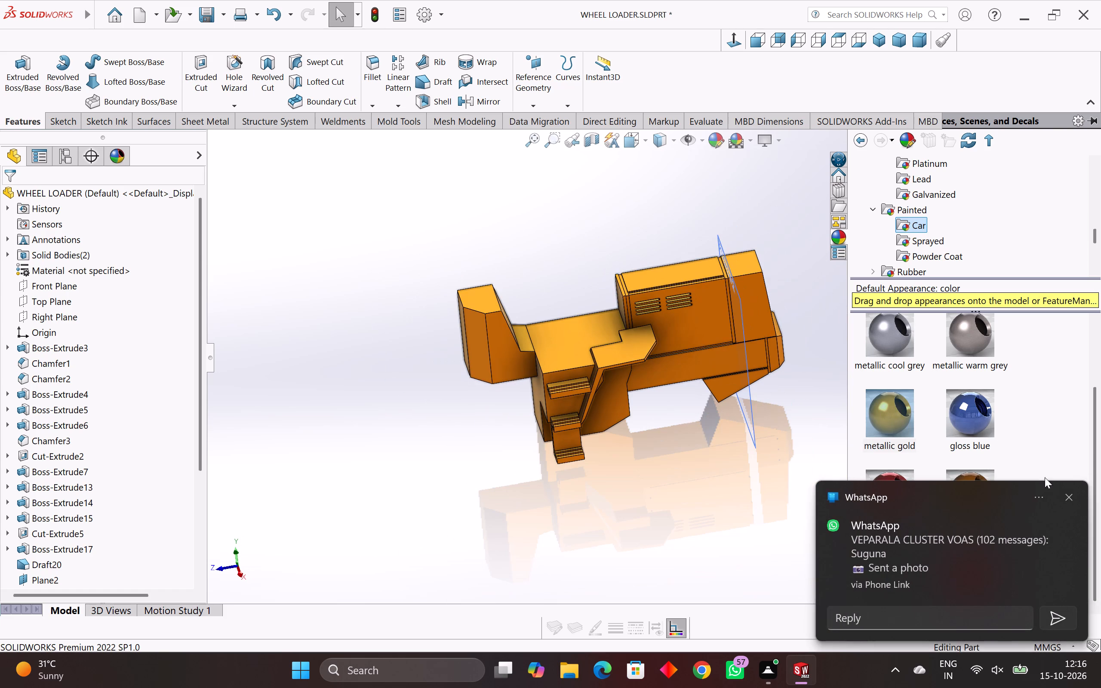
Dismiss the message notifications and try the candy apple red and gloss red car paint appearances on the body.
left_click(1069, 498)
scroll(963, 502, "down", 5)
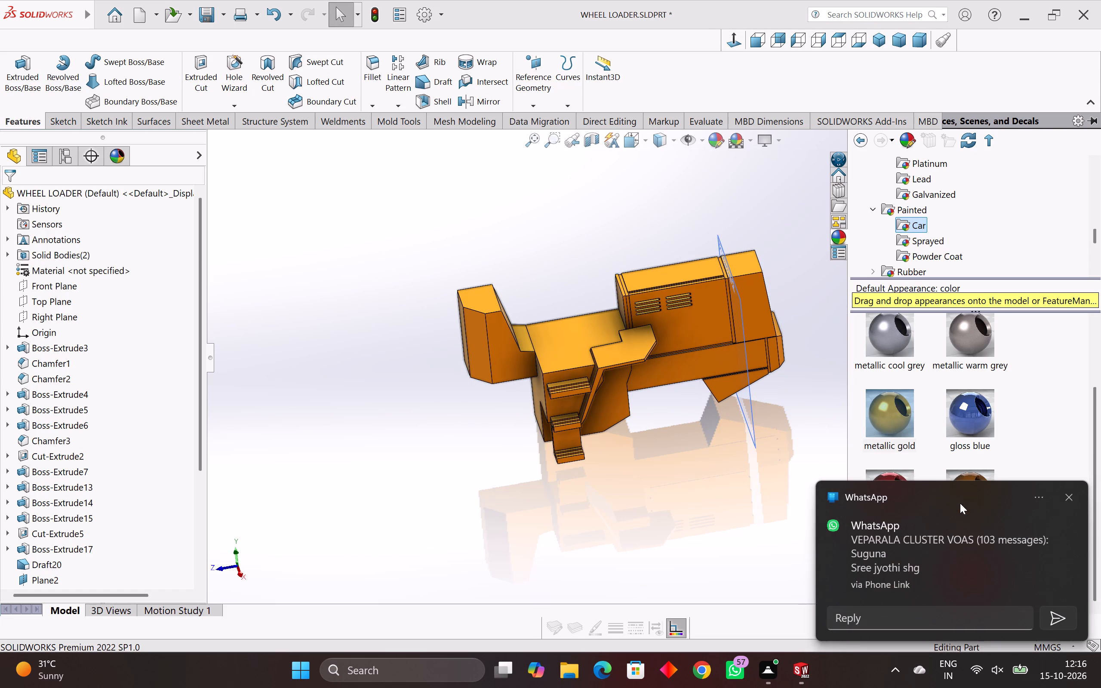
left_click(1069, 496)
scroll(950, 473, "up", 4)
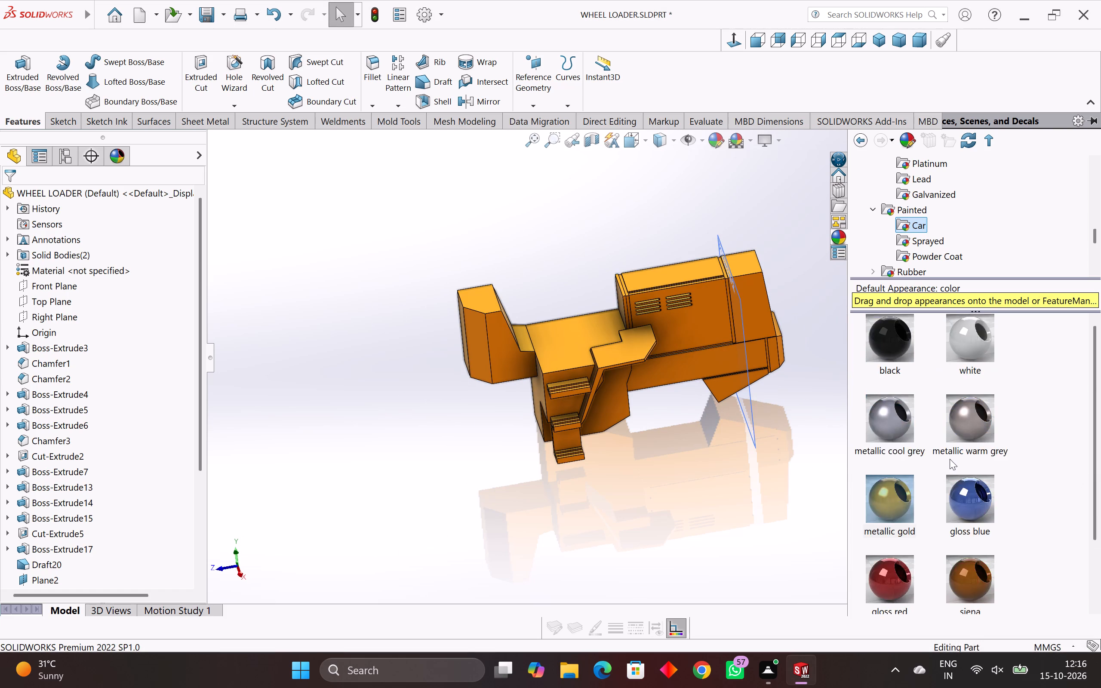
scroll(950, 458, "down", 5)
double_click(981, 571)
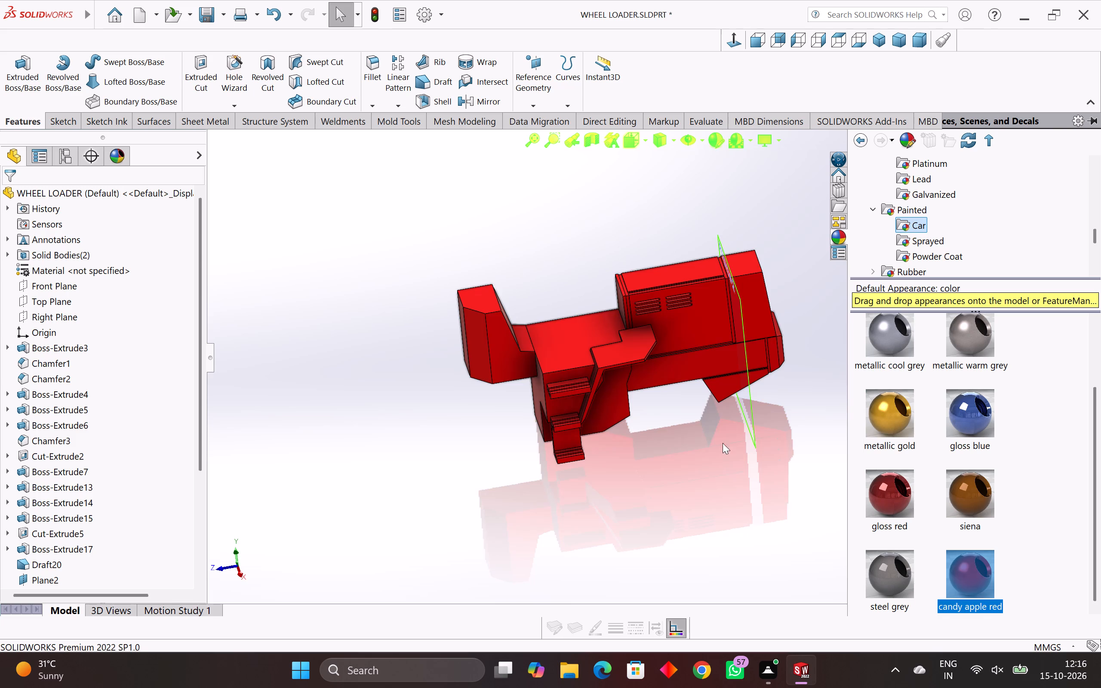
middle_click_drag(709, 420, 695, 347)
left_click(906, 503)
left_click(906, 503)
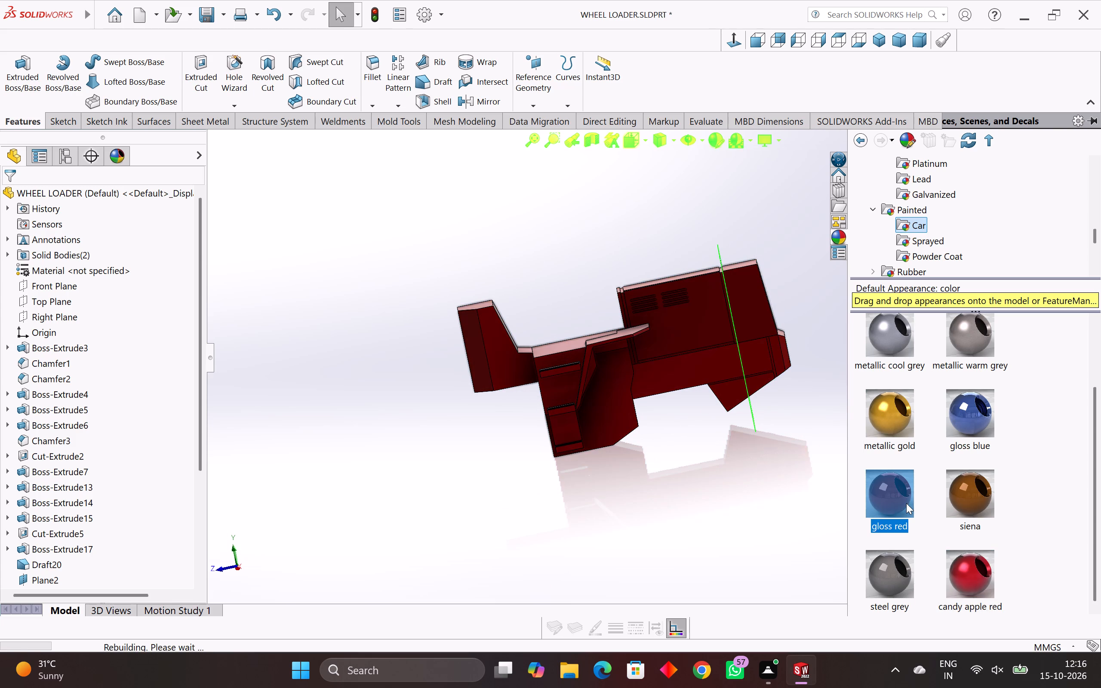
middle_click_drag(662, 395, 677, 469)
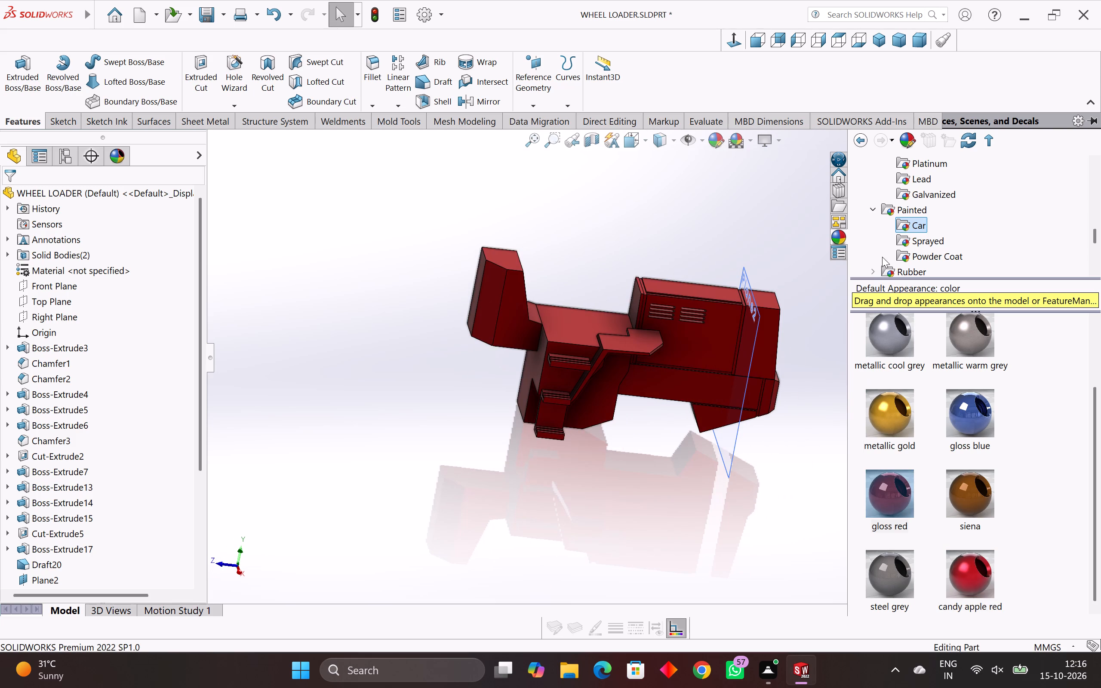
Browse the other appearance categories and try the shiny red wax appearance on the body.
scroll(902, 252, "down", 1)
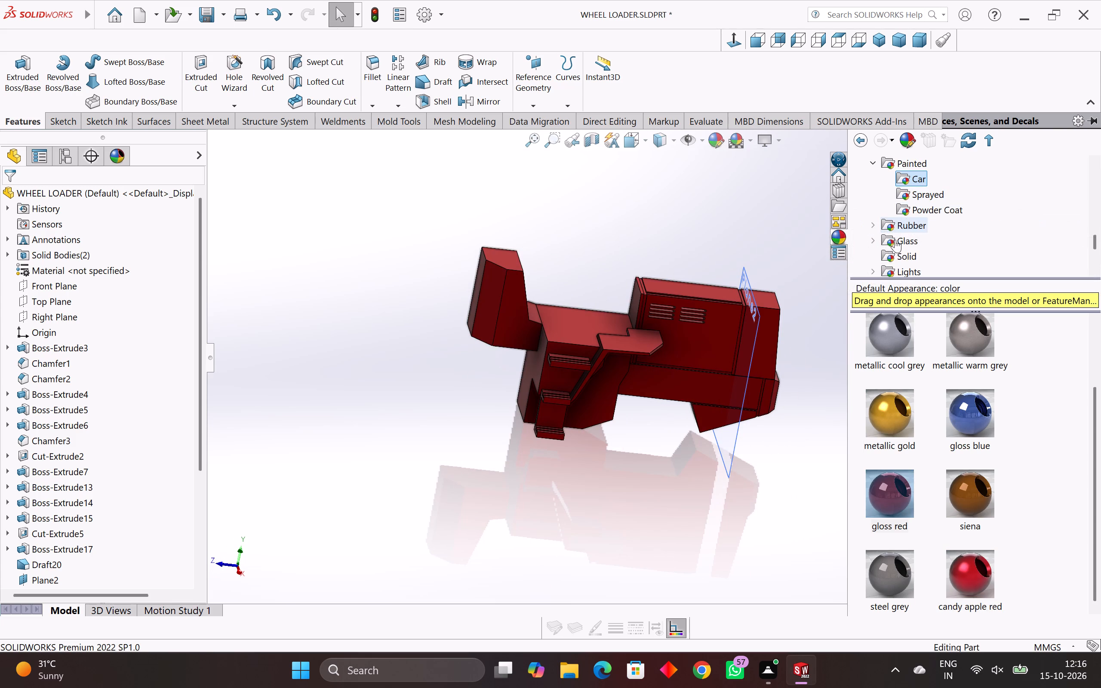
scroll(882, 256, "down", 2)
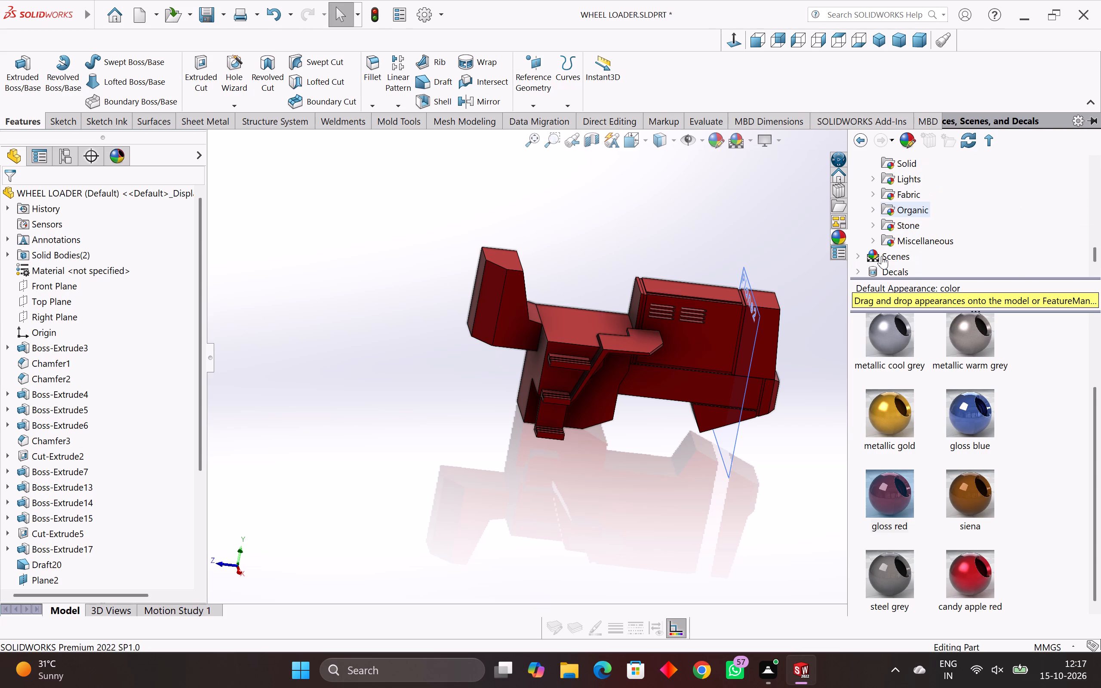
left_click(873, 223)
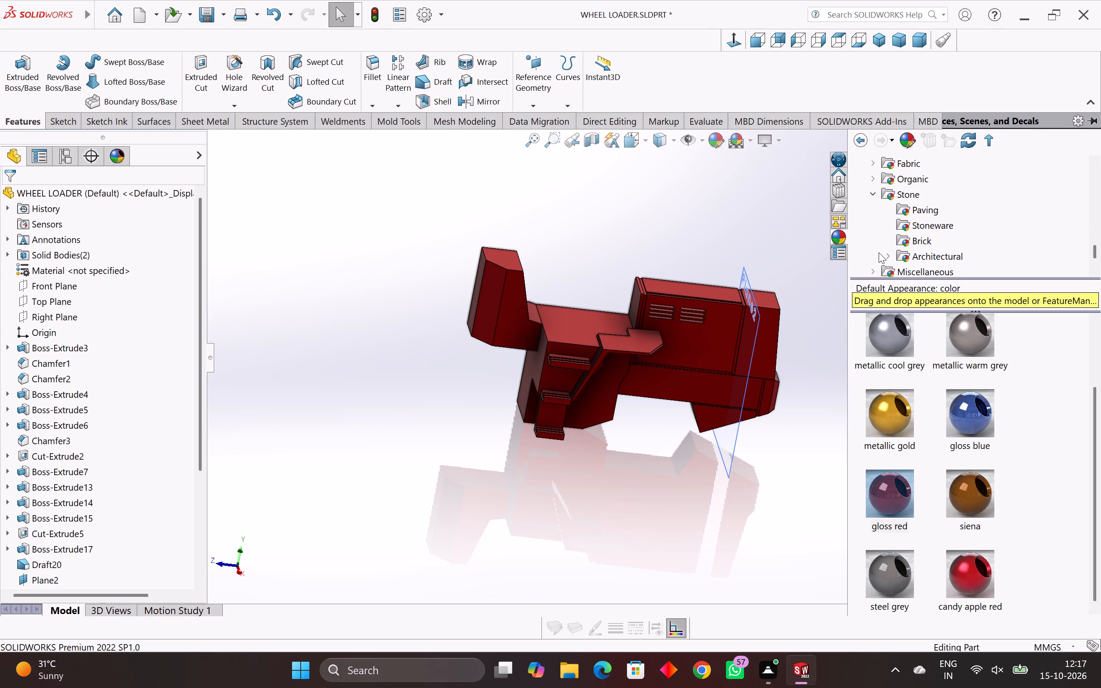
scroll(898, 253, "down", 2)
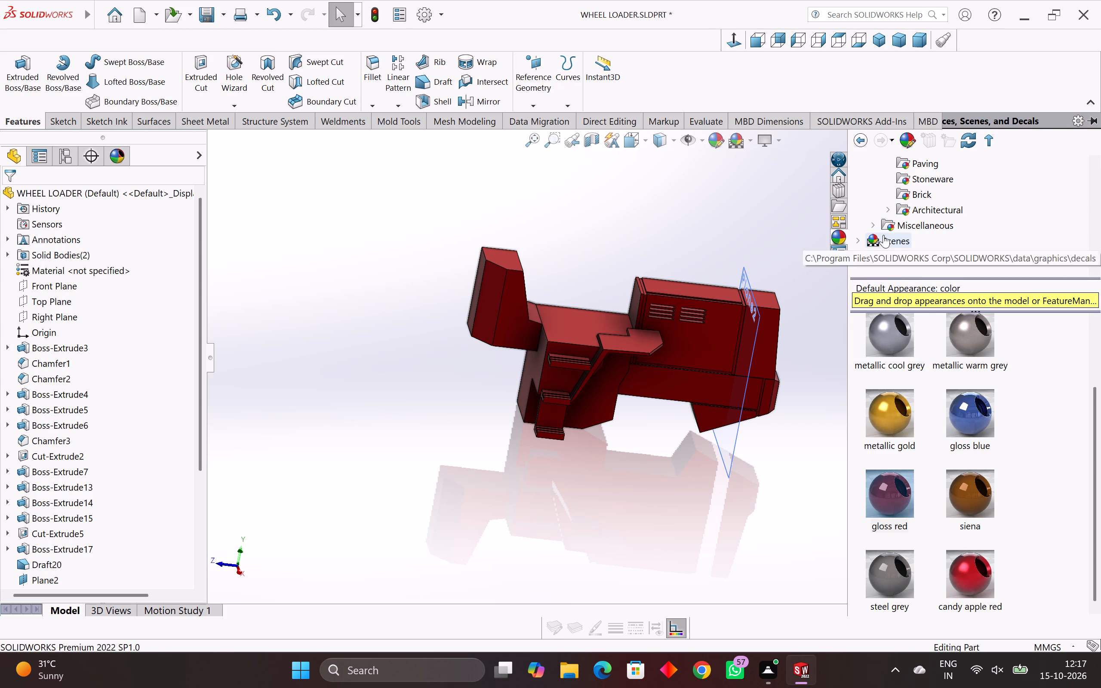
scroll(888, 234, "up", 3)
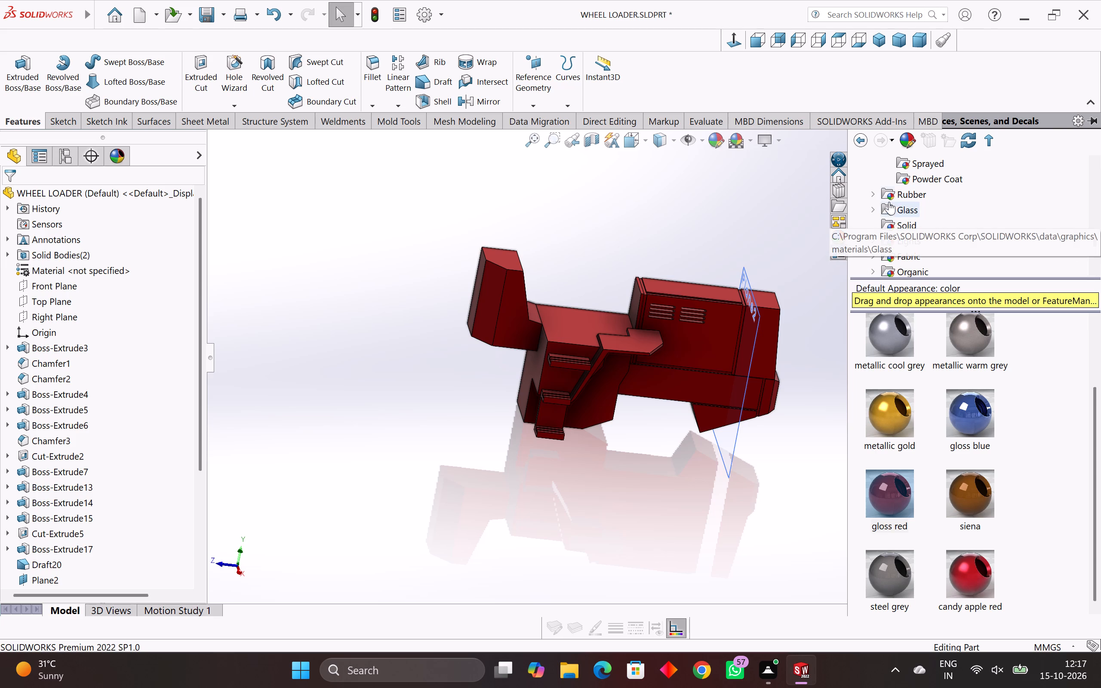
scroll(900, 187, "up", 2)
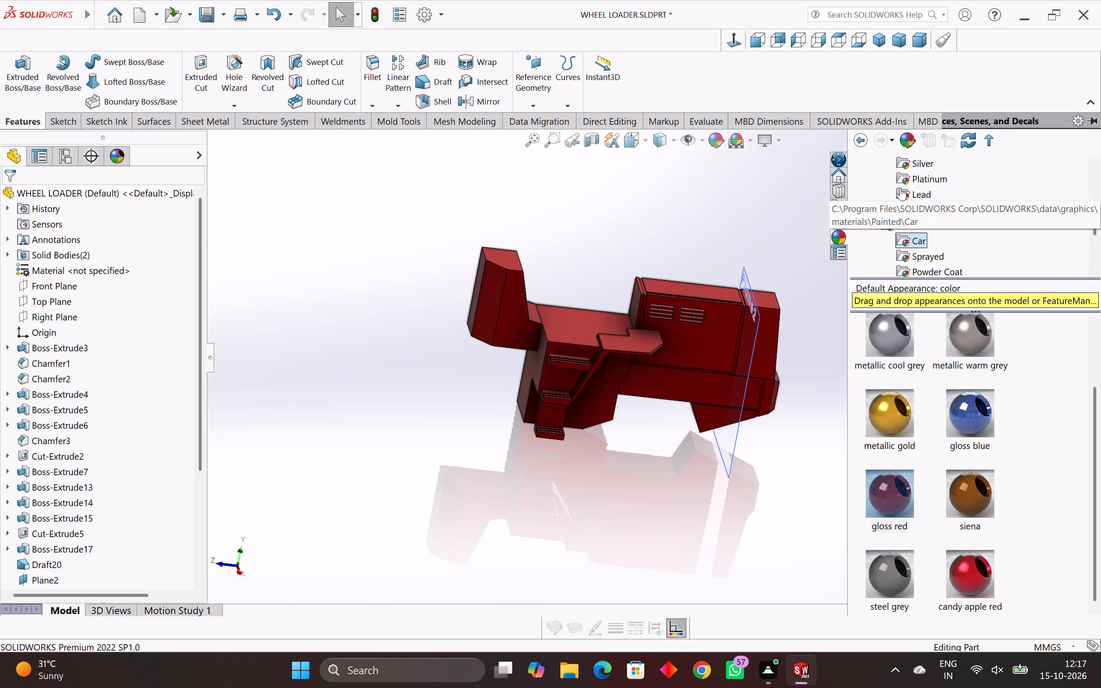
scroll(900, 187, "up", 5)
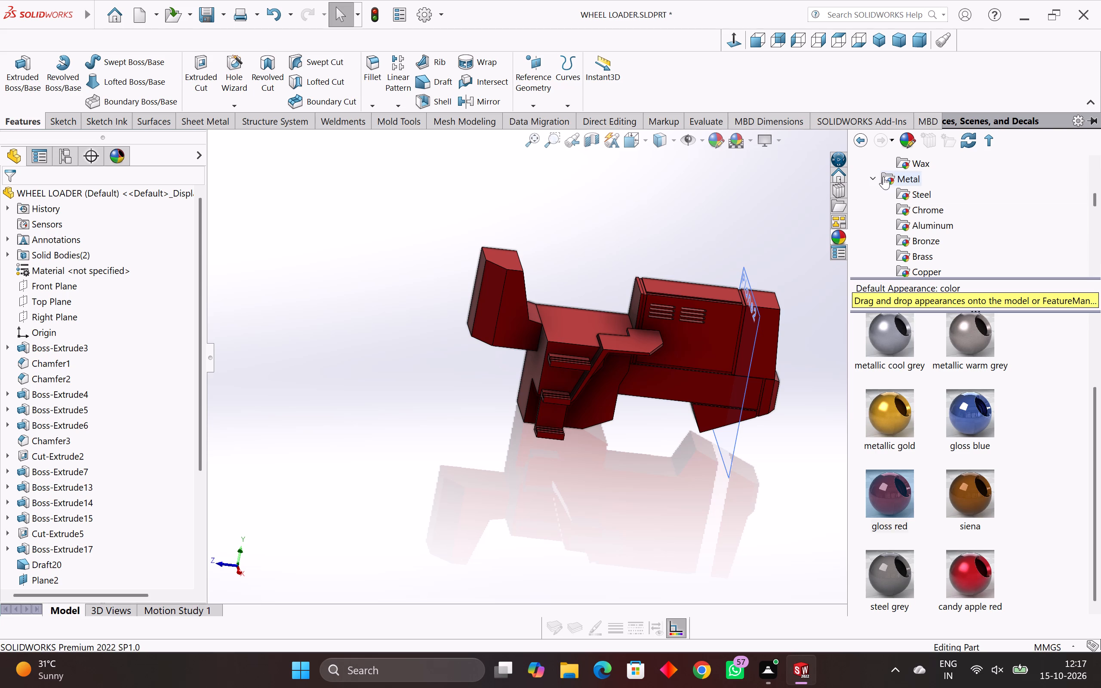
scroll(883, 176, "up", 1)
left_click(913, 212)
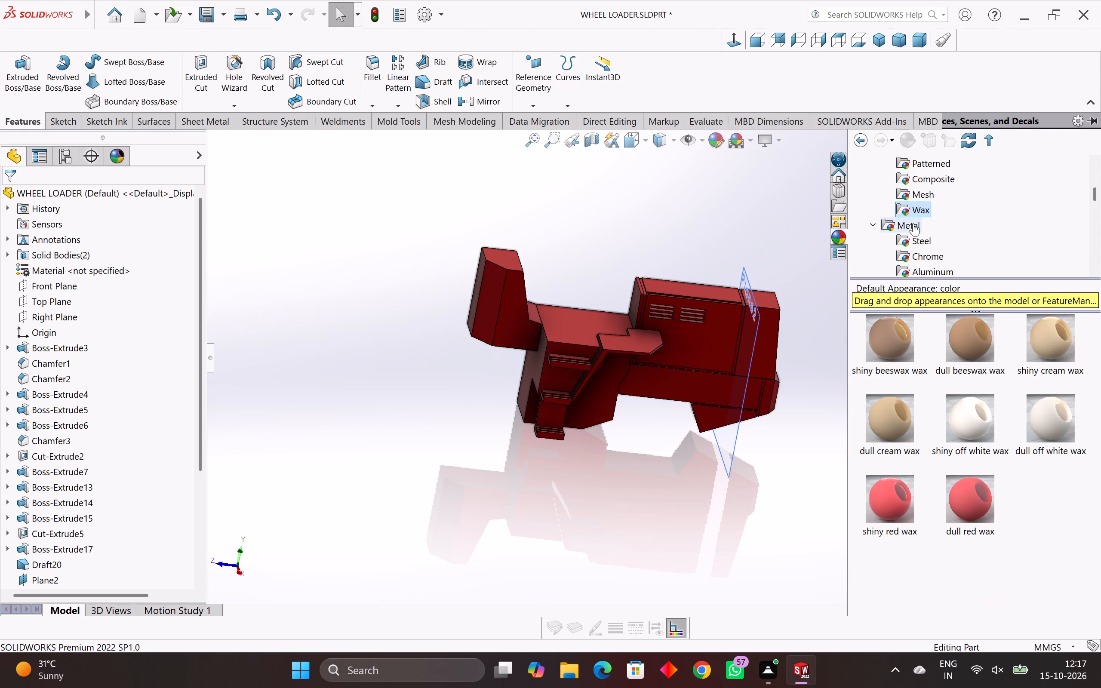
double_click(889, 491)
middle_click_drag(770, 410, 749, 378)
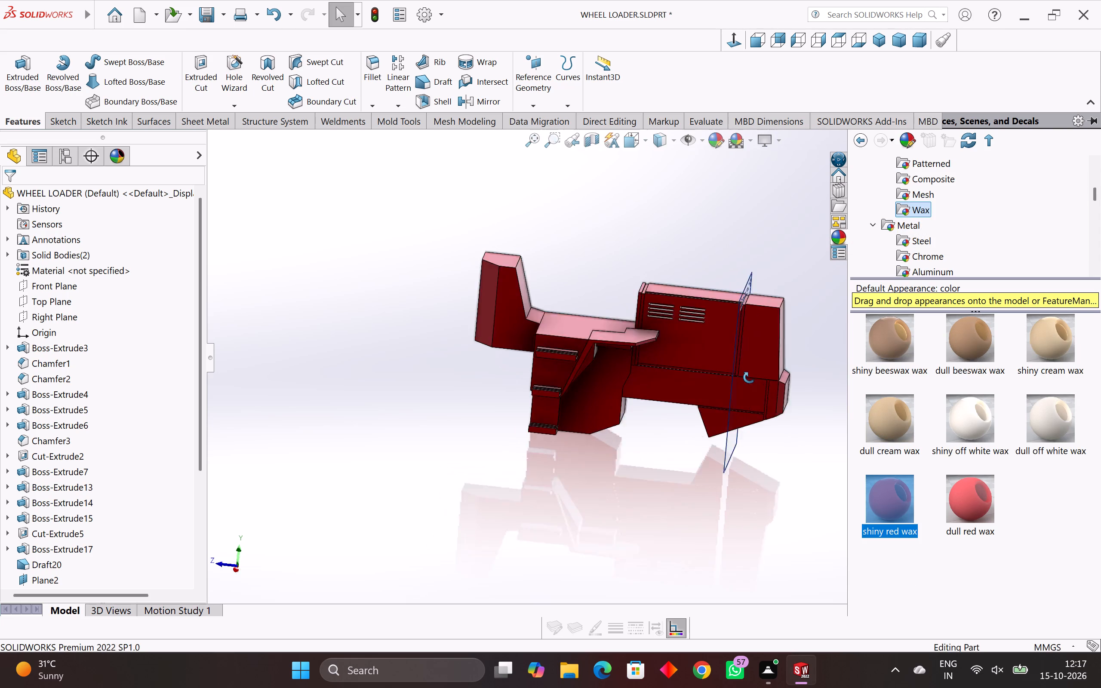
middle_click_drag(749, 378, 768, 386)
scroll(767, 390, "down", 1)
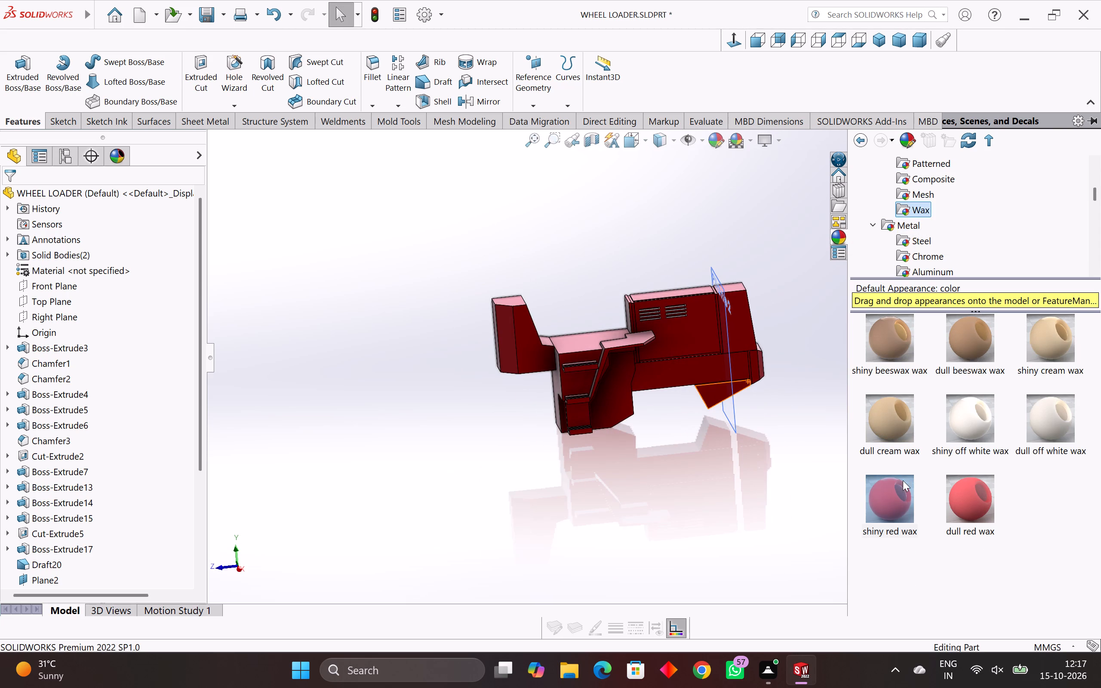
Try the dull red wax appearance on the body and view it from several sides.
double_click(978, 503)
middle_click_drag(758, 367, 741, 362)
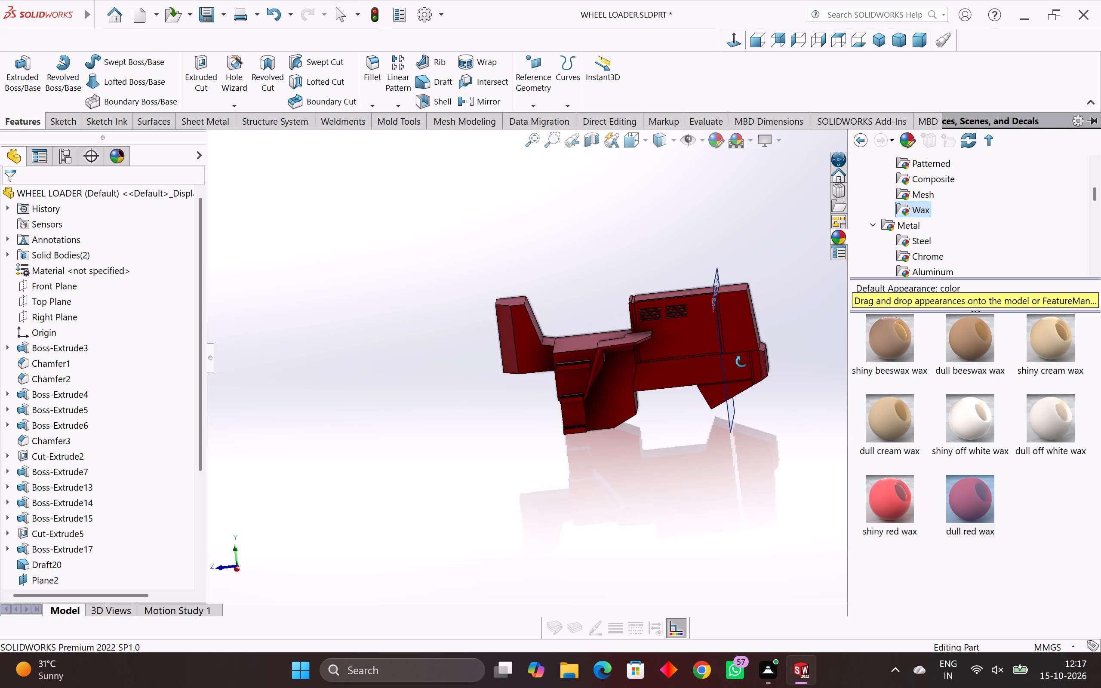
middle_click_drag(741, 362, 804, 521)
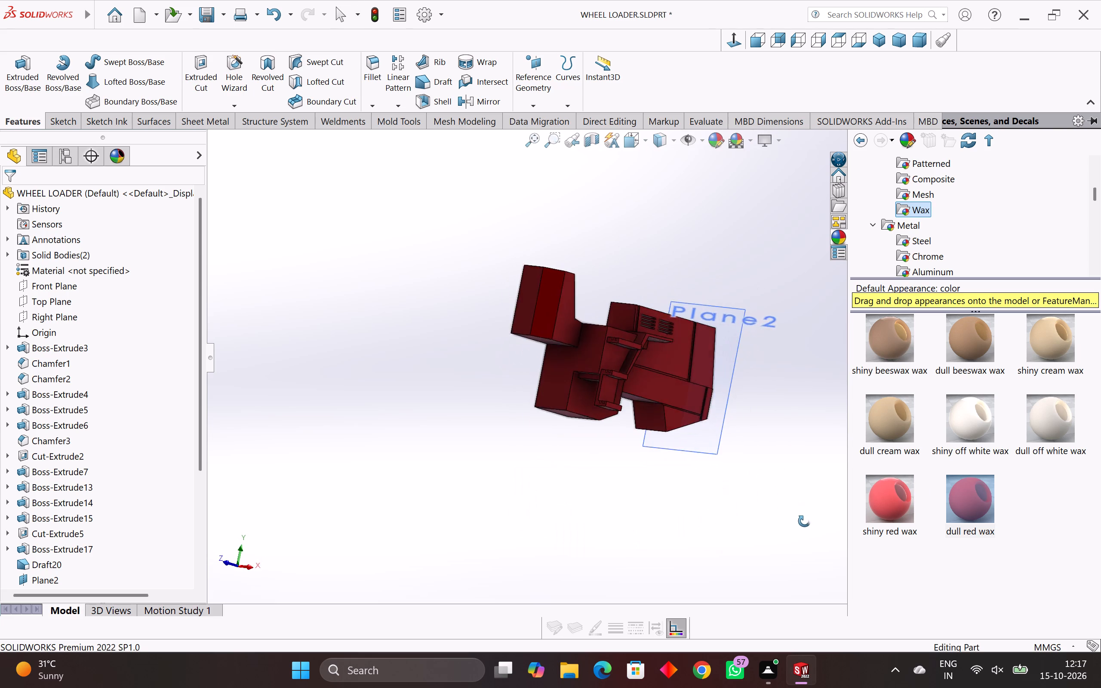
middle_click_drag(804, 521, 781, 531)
Examine the red finish up close around the side panel's vent slots and on the body's underside.
scroll(646, 325, "up", 3)
scroll(714, 342, "up", 5)
middle_click_drag(711, 339, 678, 342)
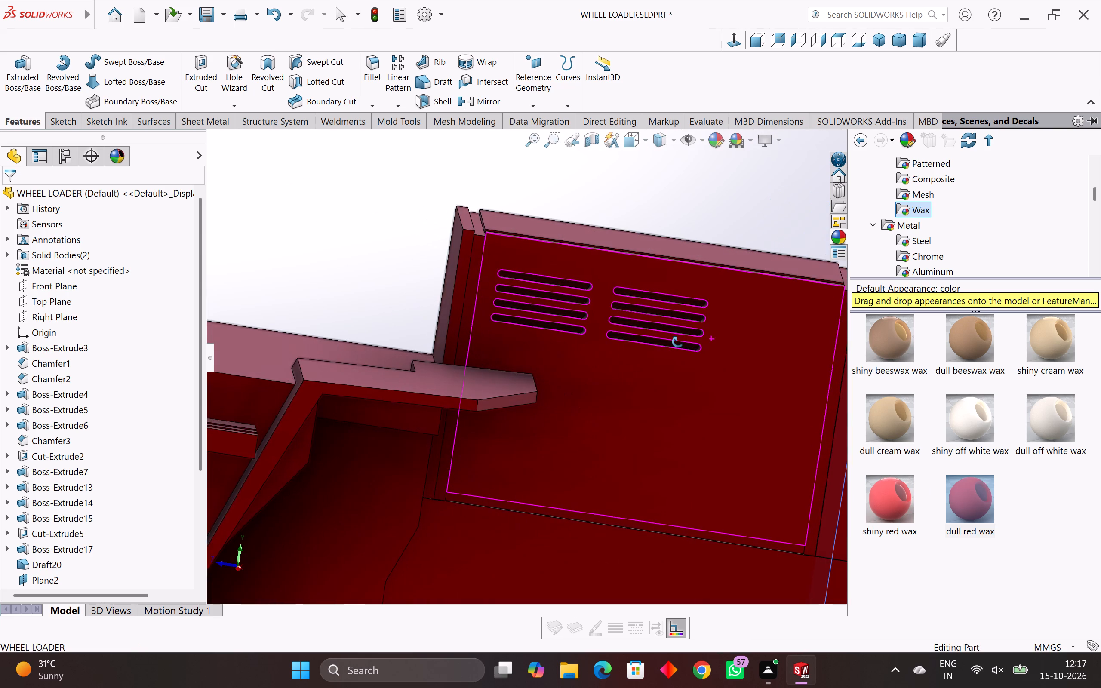
middle_click_drag(678, 342, 675, 342)
scroll(674, 342, "up", 12)
middle_click_drag(671, 322, 658, 321)
scroll(671, 322, "up", 1)
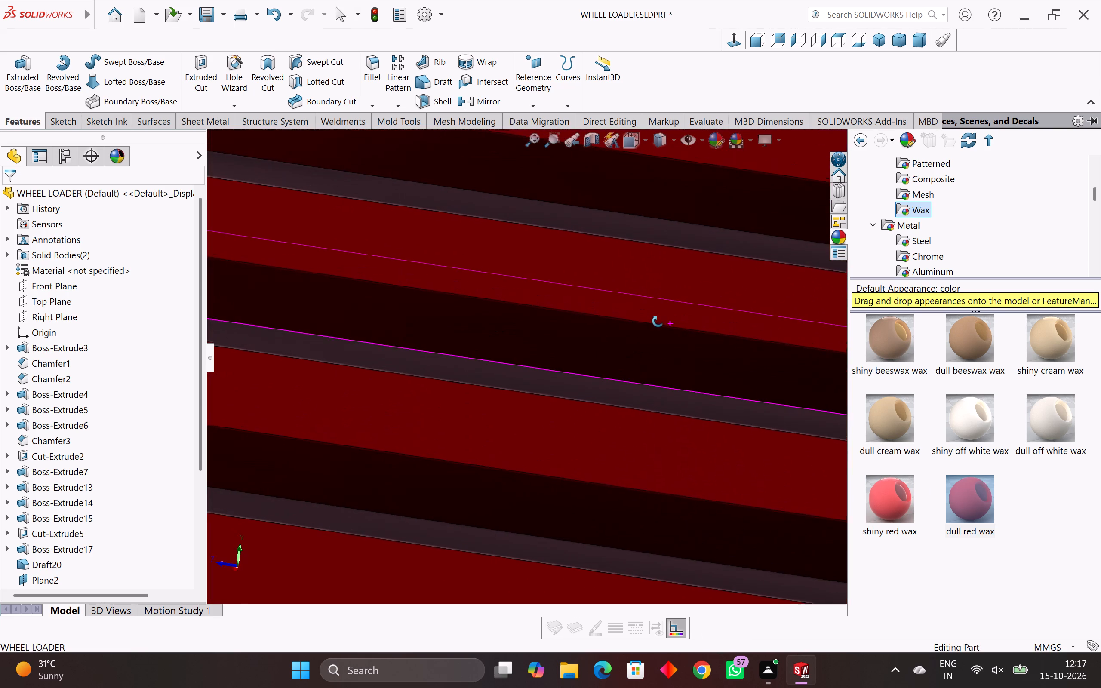
middle_click_drag(658, 321, 627, 323)
middle_click_drag(614, 380, 651, 444)
scroll(651, 444, "down", 5)
middle_click_drag(654, 443, 674, 439)
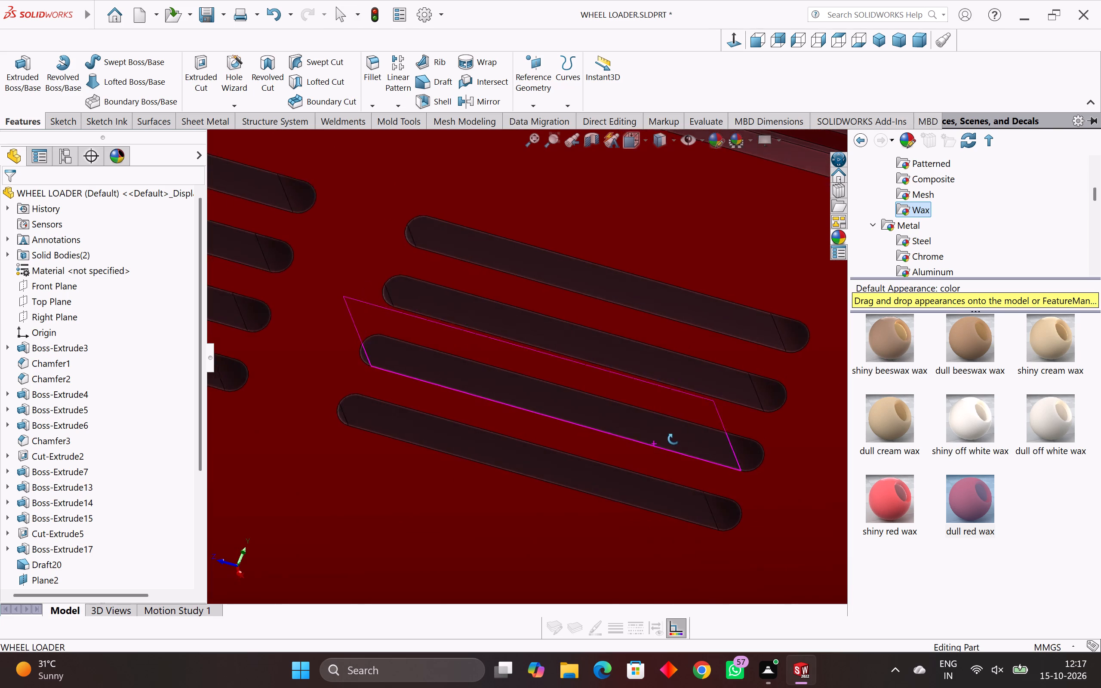
middle_click_drag(674, 439, 833, 487)
scroll(843, 465, "up", 1)
scroll(843, 454, "down", 8)
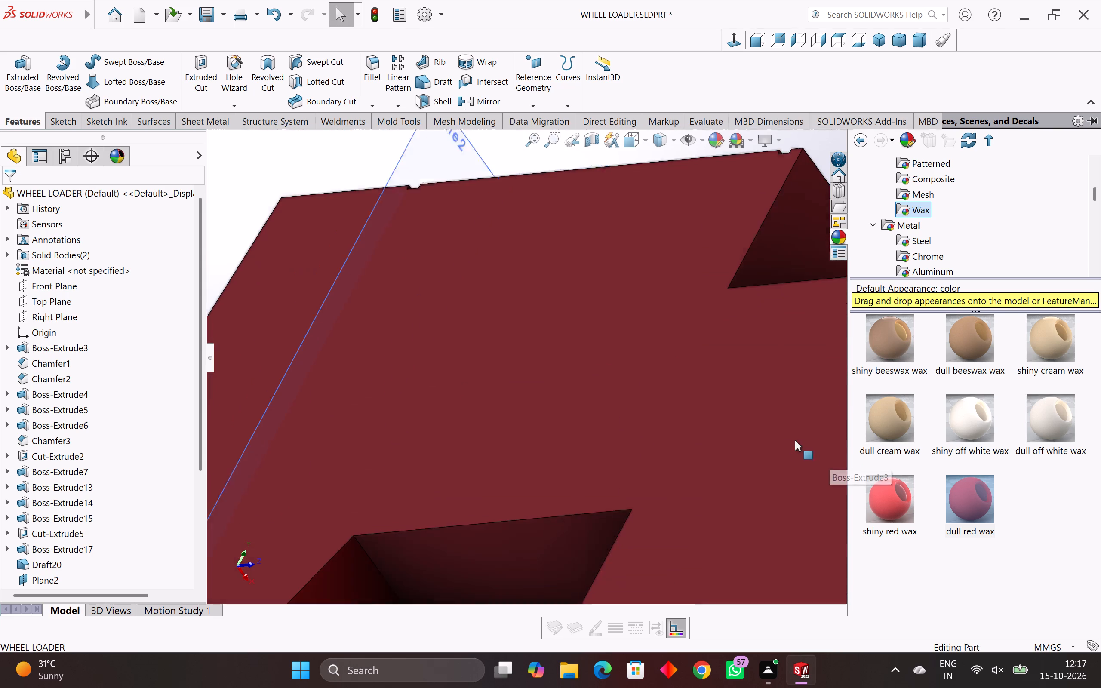
scroll(795, 440, "down", 7)
middle_click_drag(762, 436, 583, 341)
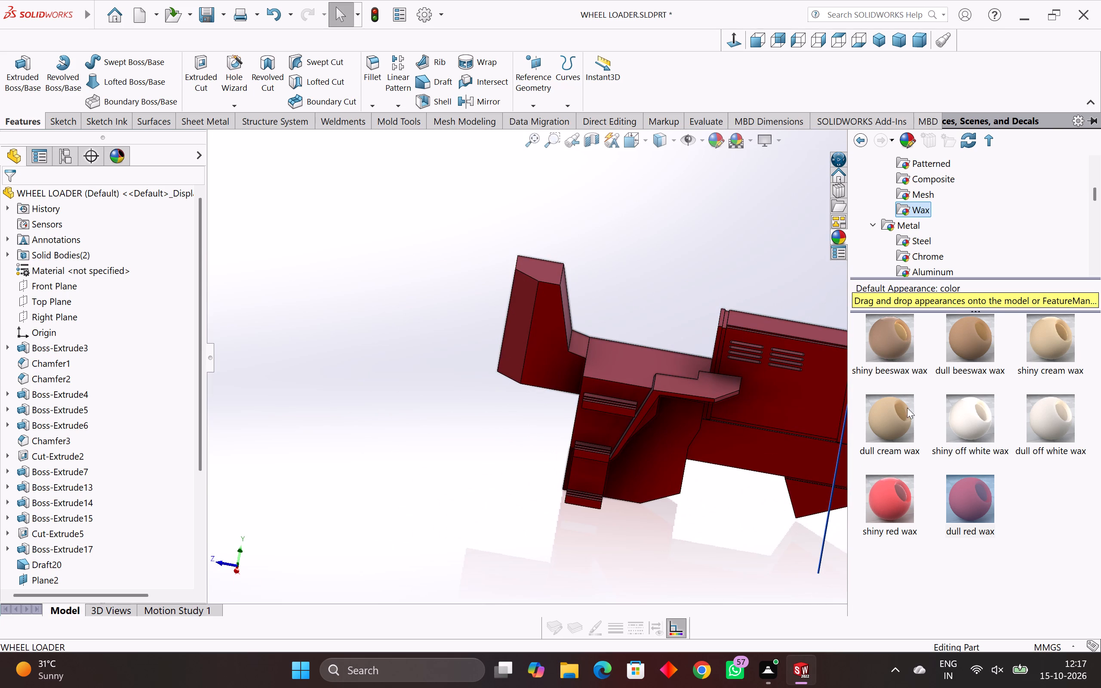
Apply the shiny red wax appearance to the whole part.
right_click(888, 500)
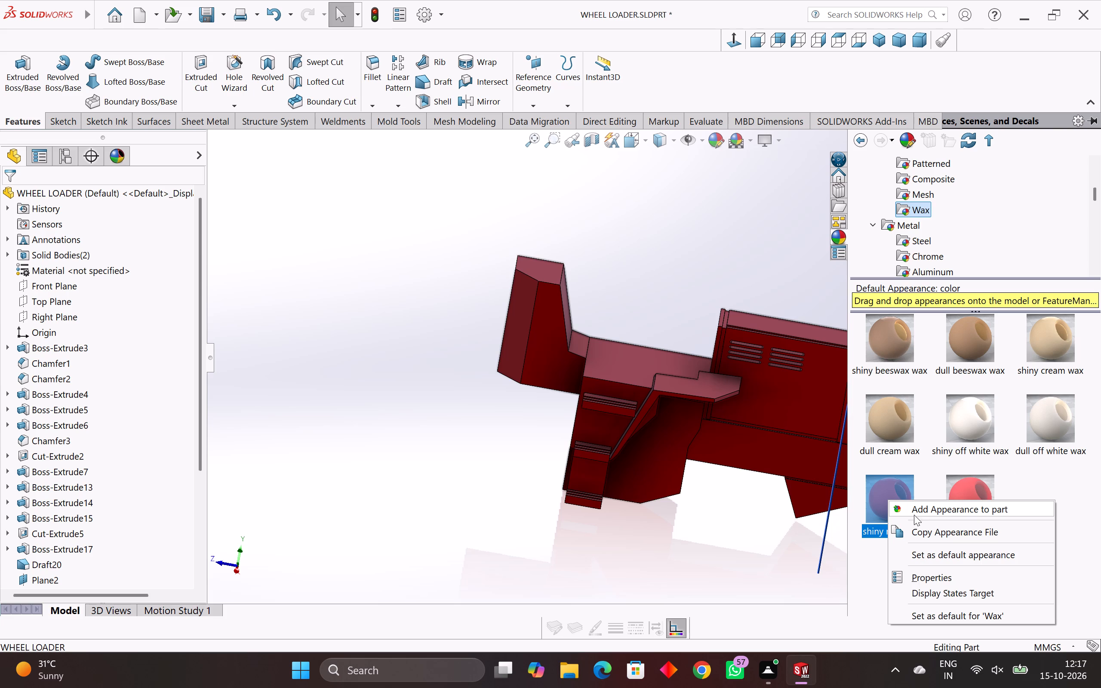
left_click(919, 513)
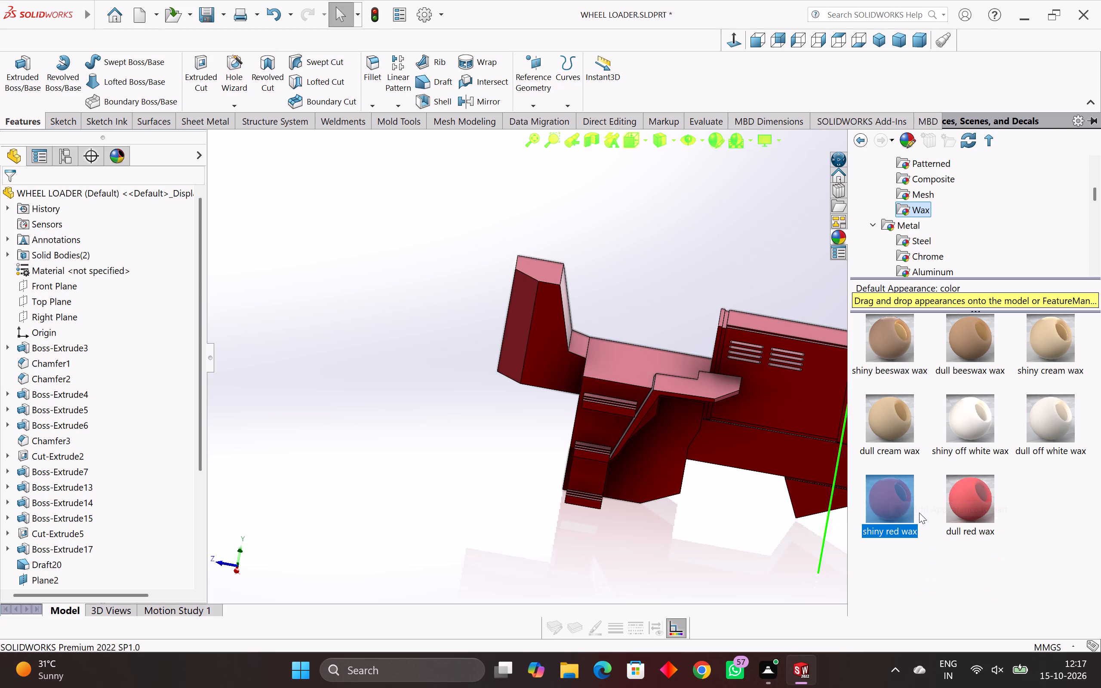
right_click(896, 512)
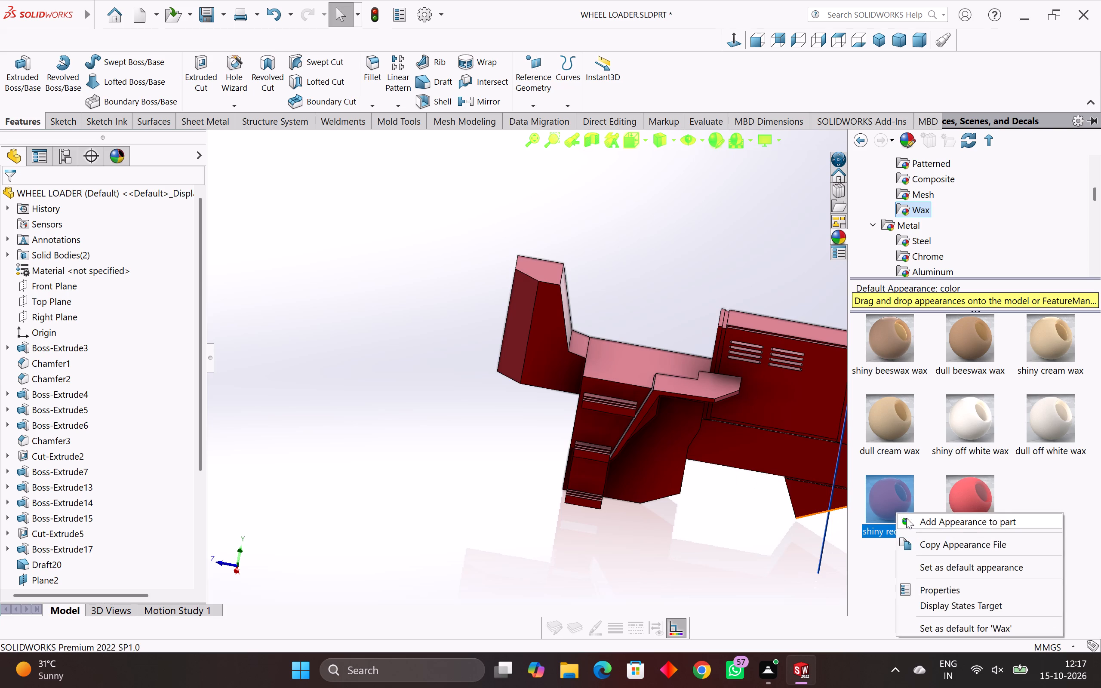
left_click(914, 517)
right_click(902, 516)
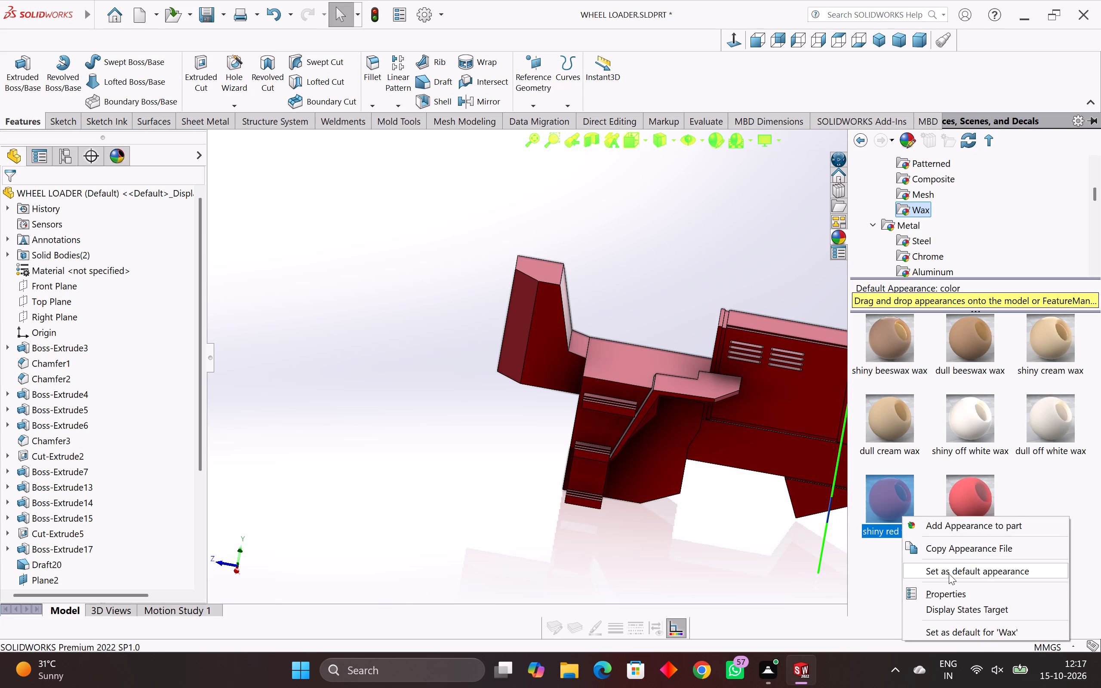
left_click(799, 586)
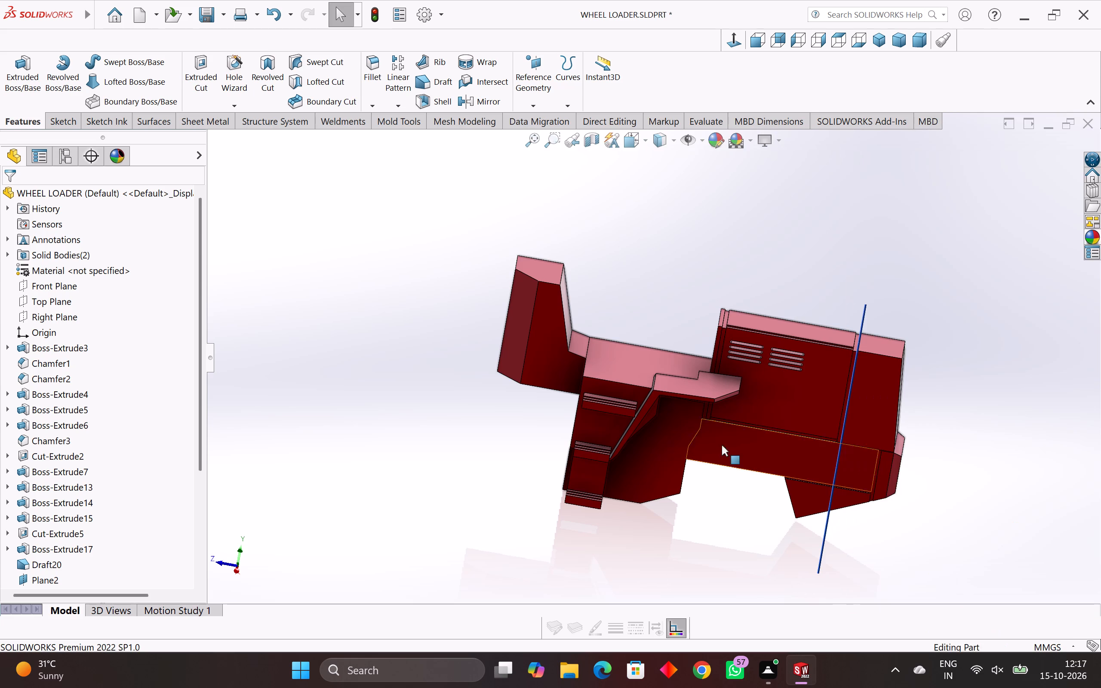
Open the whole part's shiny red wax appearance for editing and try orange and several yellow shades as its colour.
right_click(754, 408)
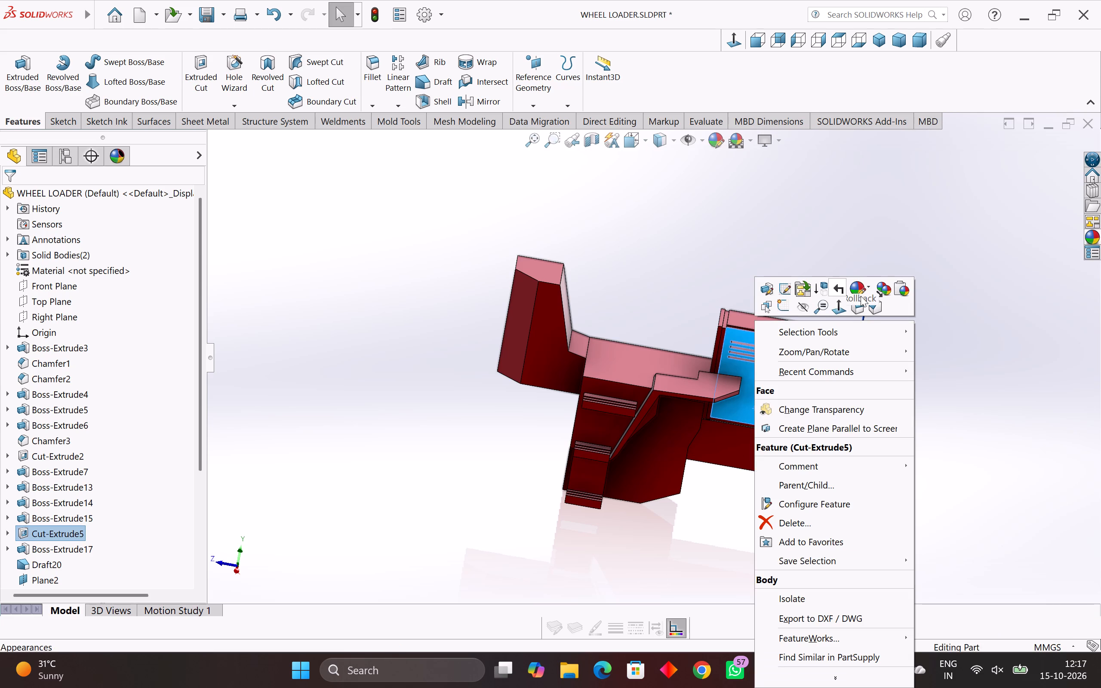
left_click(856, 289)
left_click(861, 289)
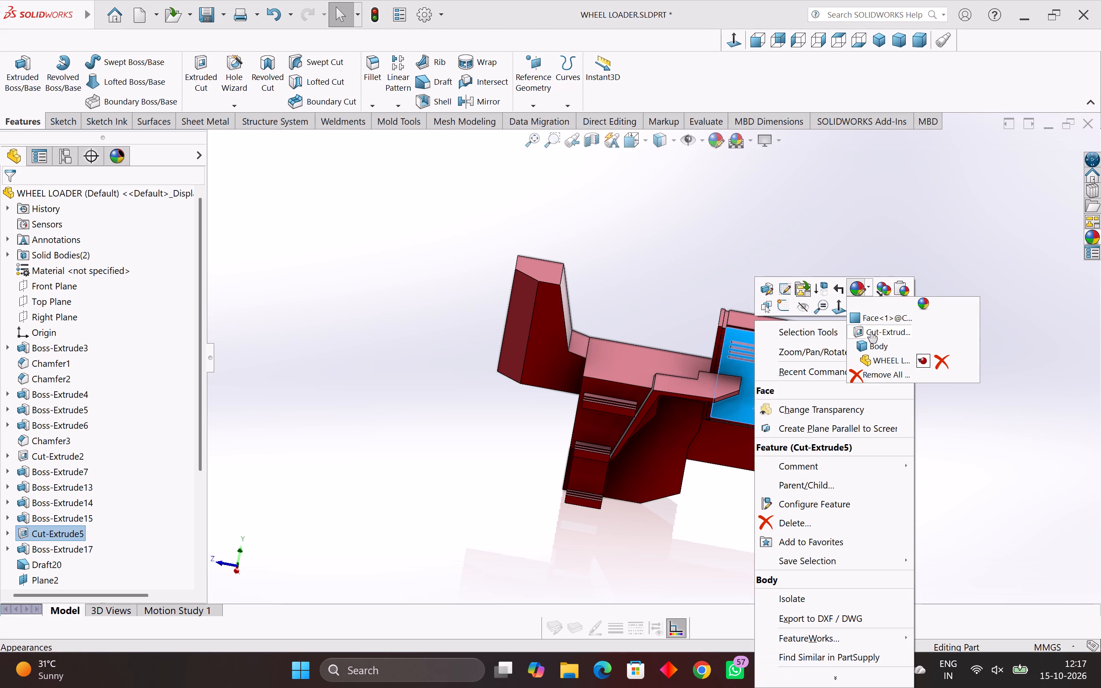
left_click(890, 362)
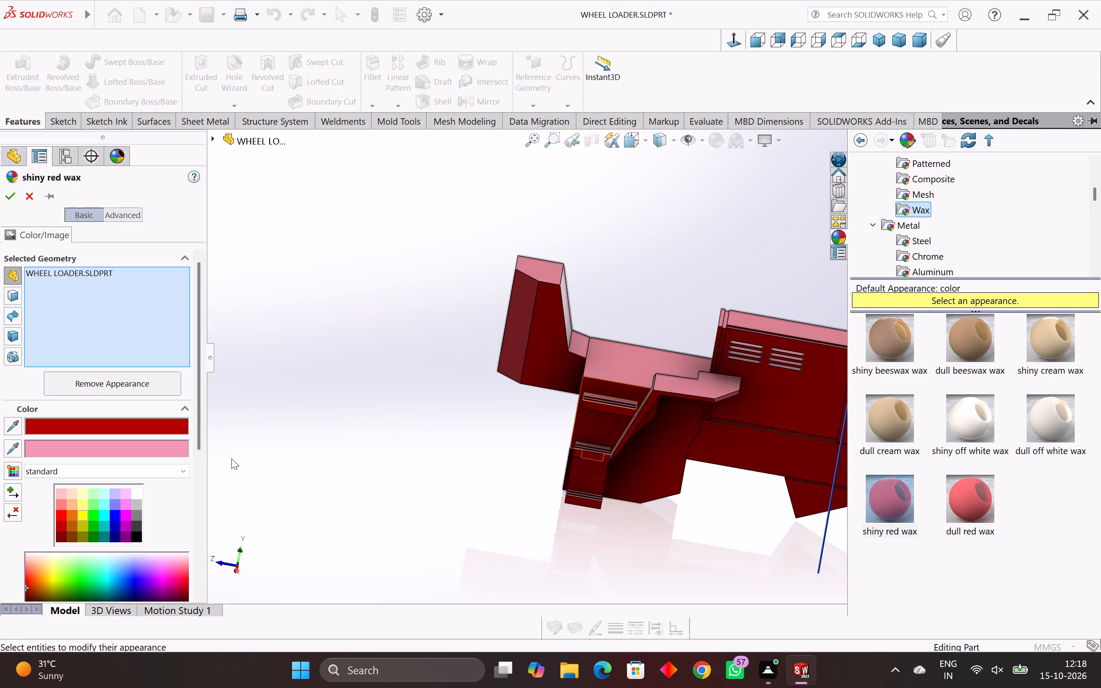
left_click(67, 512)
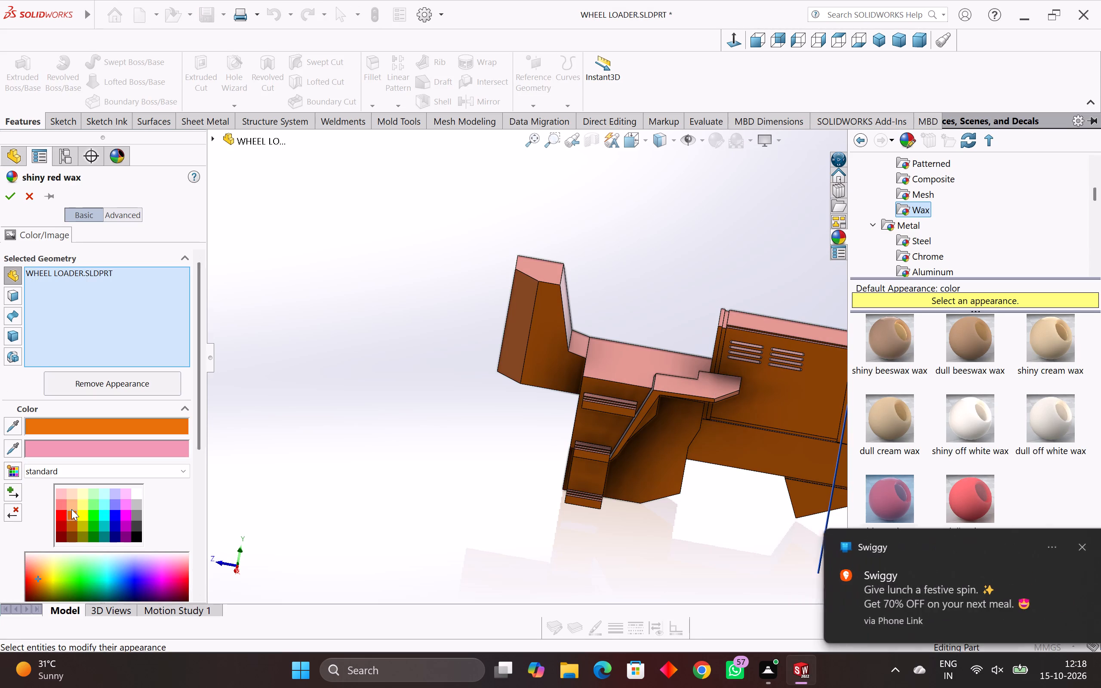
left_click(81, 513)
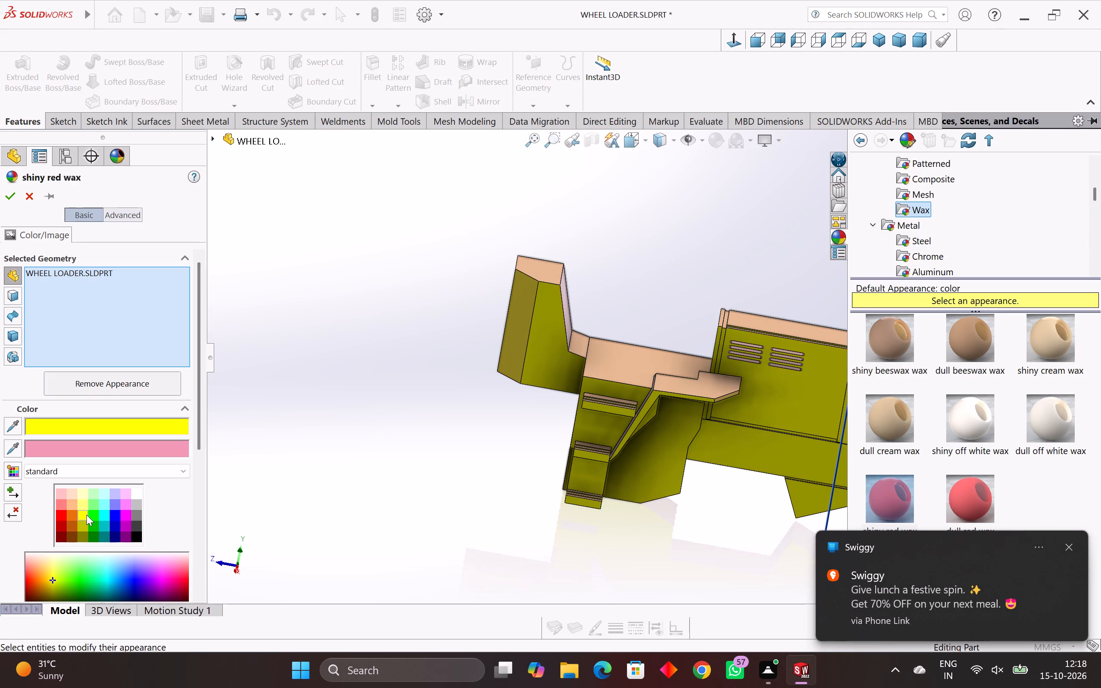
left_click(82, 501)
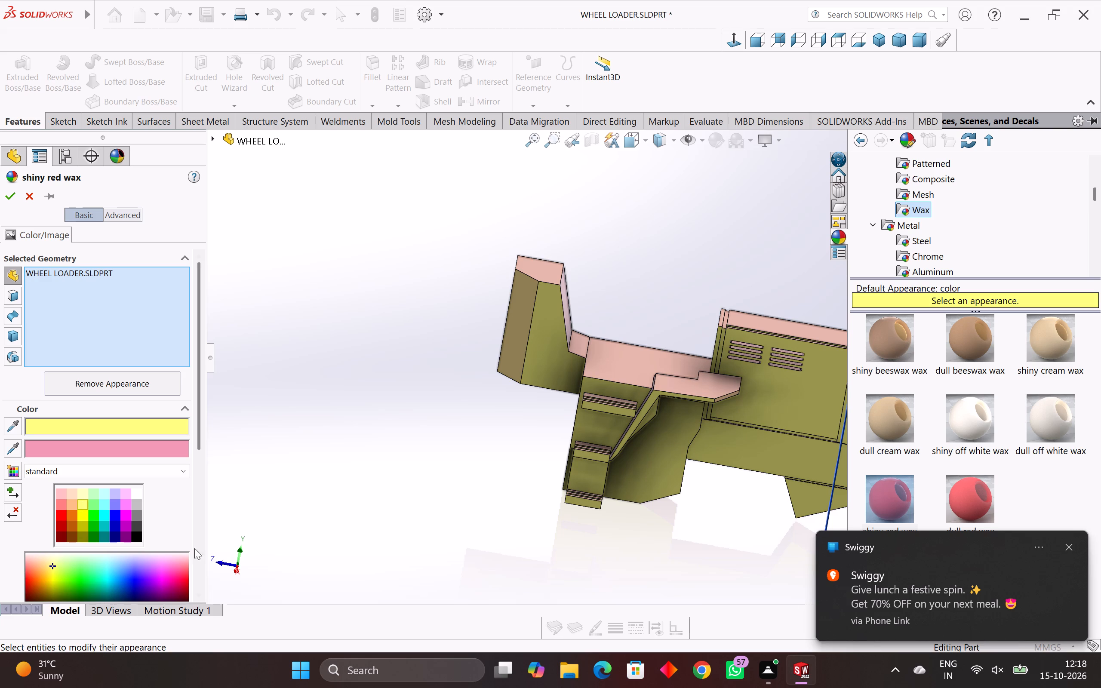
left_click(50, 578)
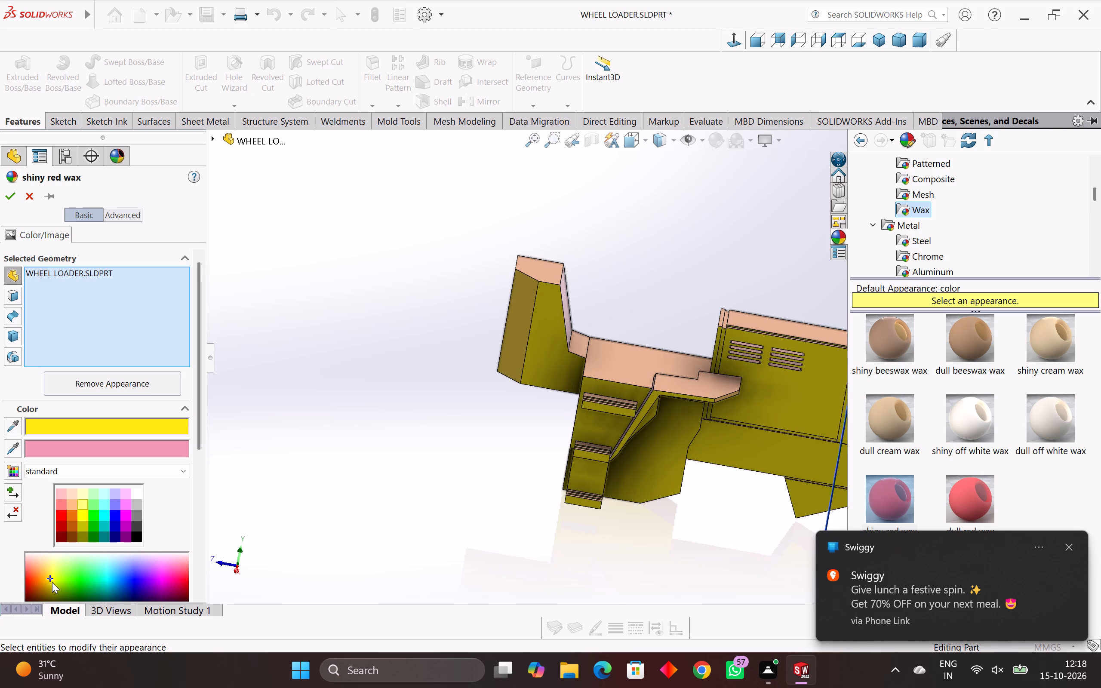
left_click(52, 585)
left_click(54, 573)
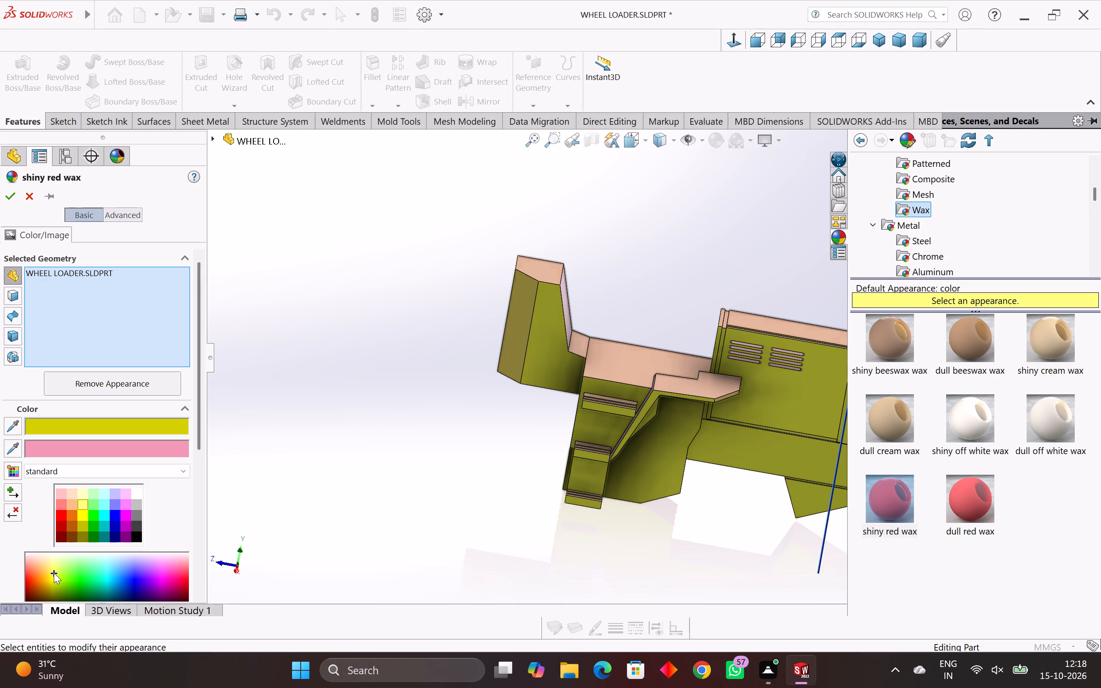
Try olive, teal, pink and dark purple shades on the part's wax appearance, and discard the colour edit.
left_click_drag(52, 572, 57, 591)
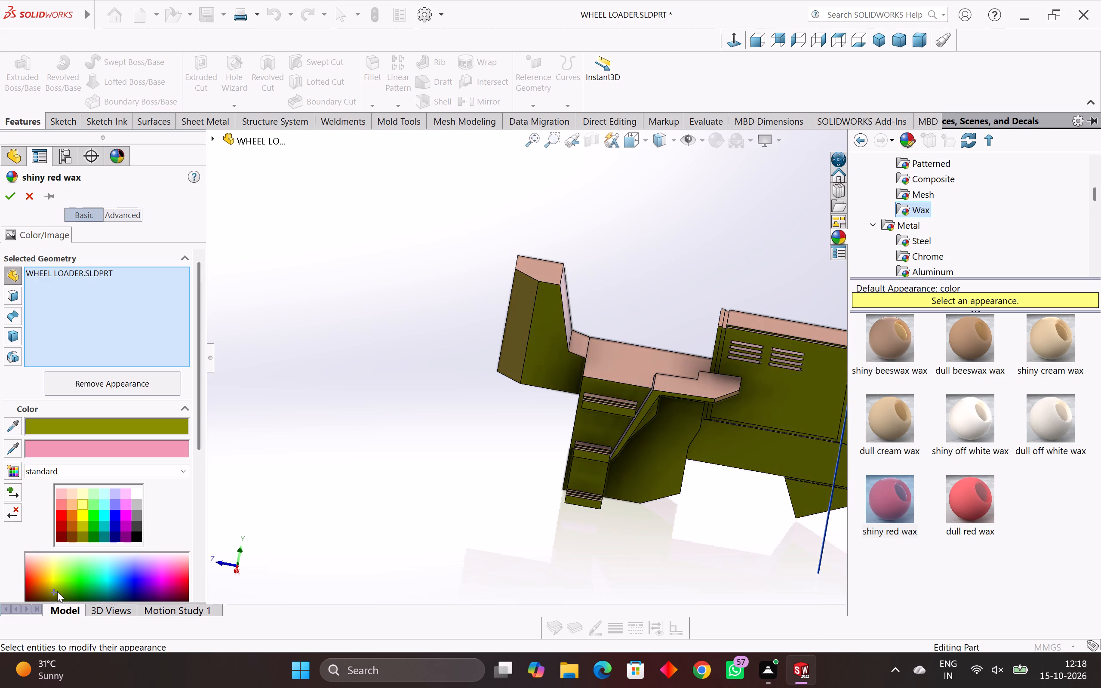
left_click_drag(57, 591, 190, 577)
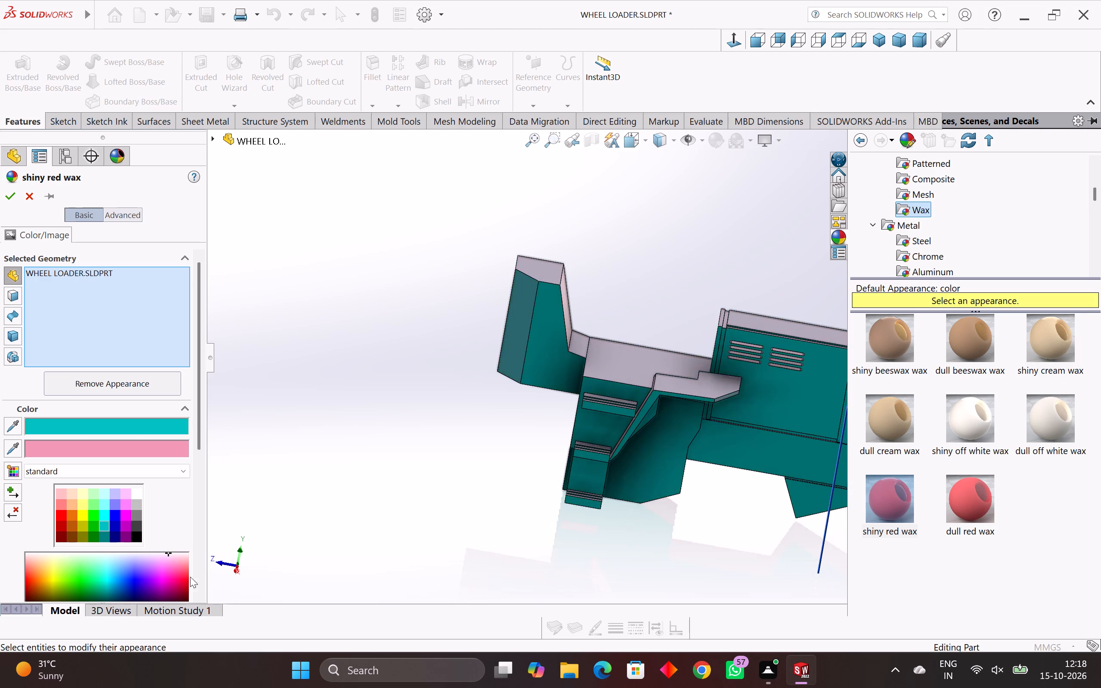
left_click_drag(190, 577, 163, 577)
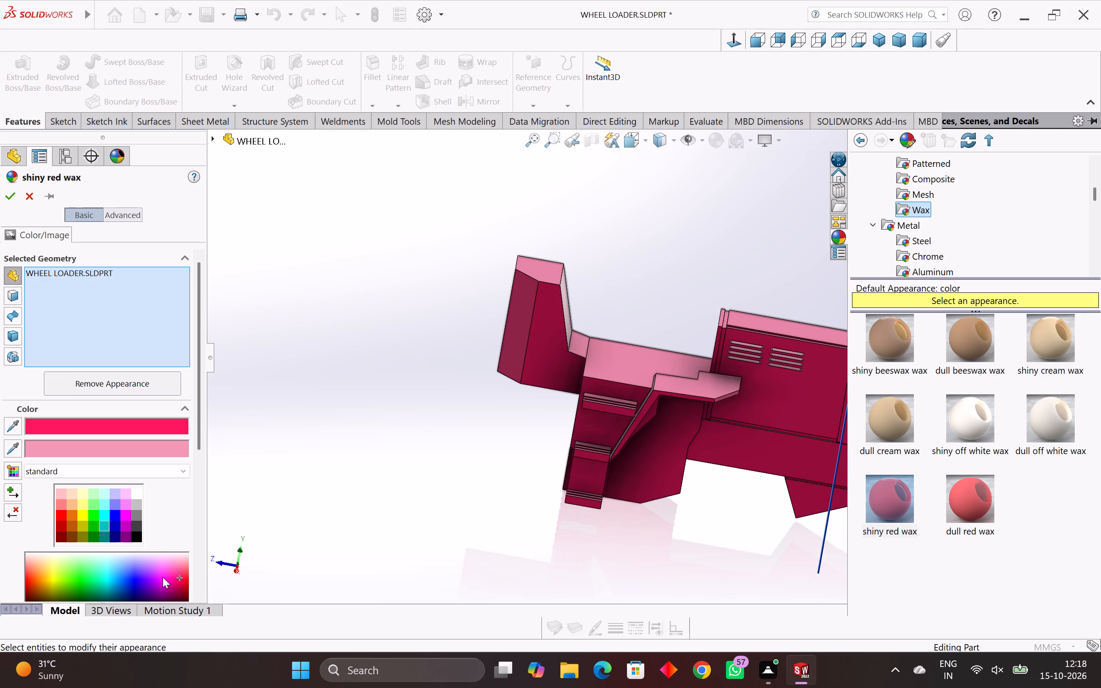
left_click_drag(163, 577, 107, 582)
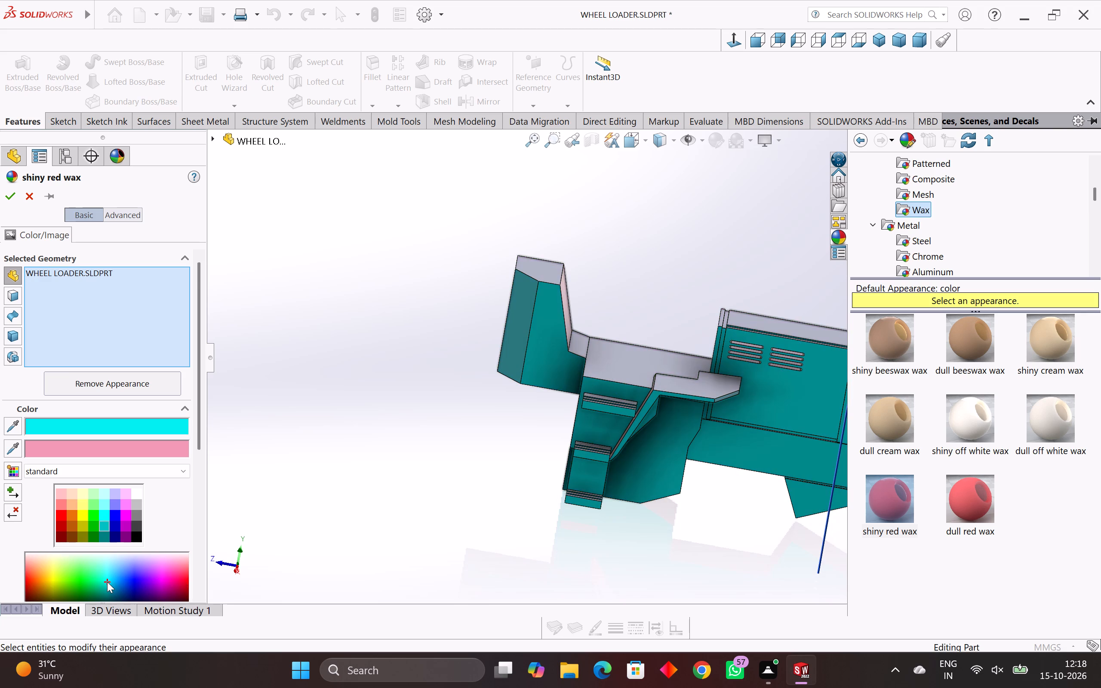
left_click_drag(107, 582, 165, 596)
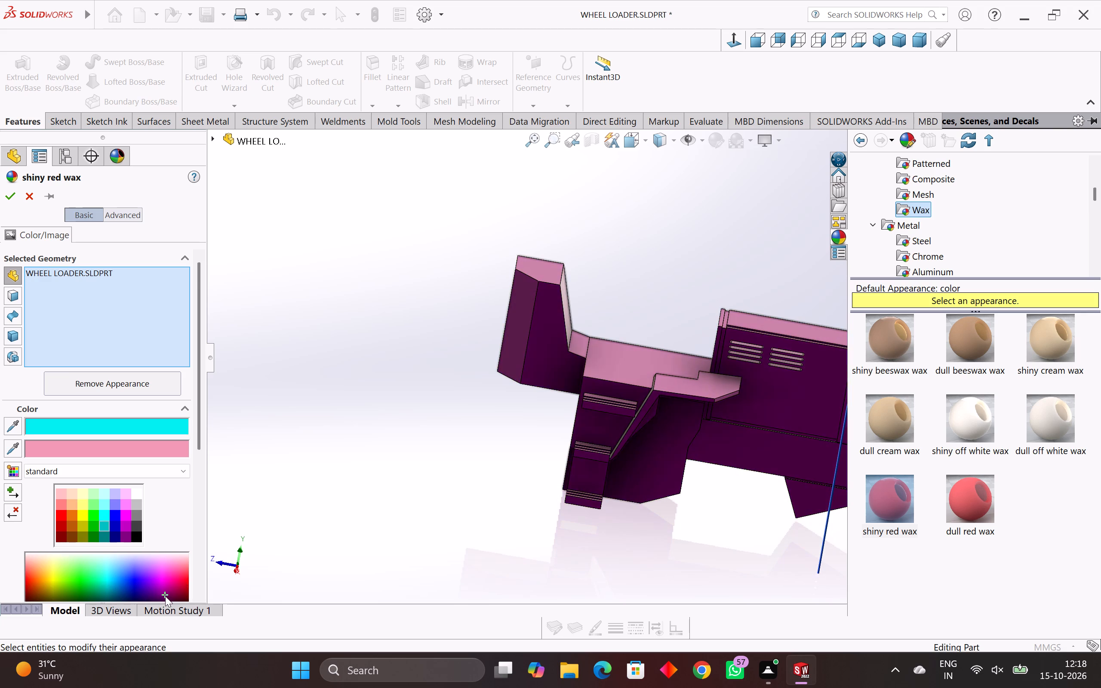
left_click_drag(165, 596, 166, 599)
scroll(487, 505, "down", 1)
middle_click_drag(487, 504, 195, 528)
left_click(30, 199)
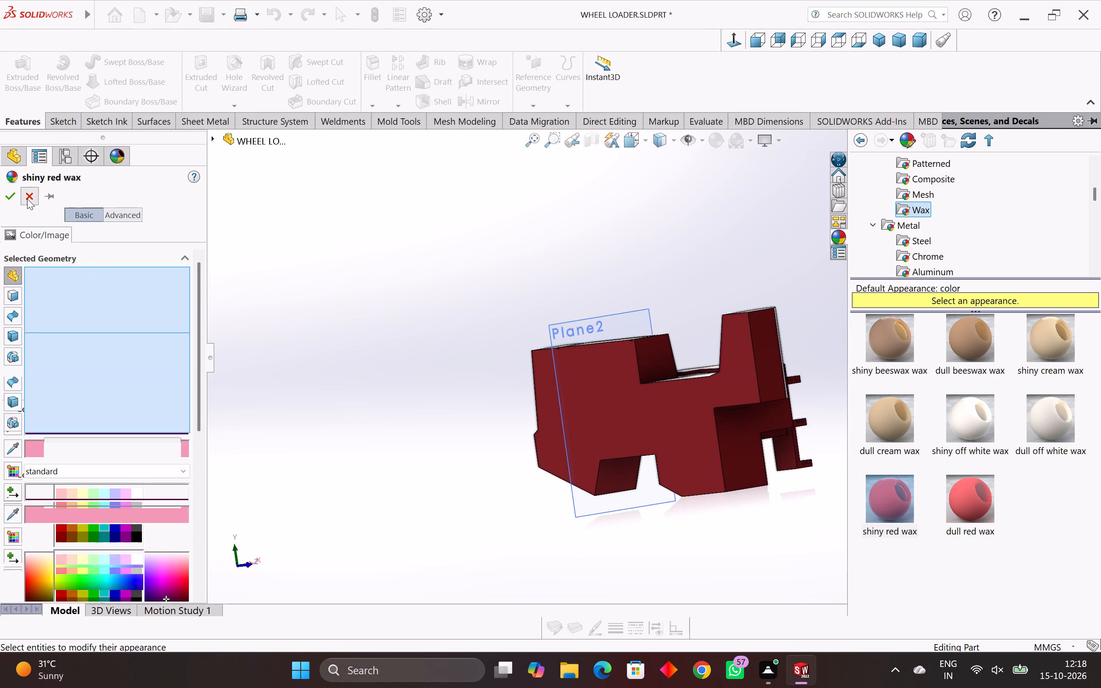
View the body from another side and browse the metal, painted and remaining appearance categories for another finish.
middle_click_drag(658, 365, 503, 422)
scroll(674, 374, "down", 4)
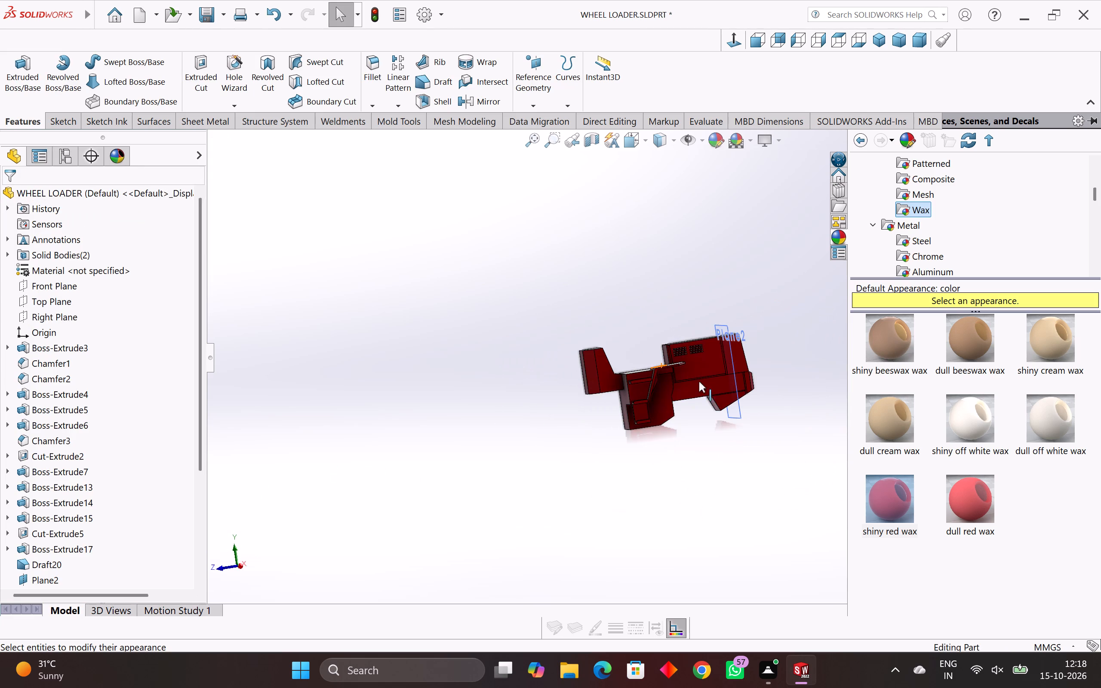
middle_click_drag(693, 387, 664, 402)
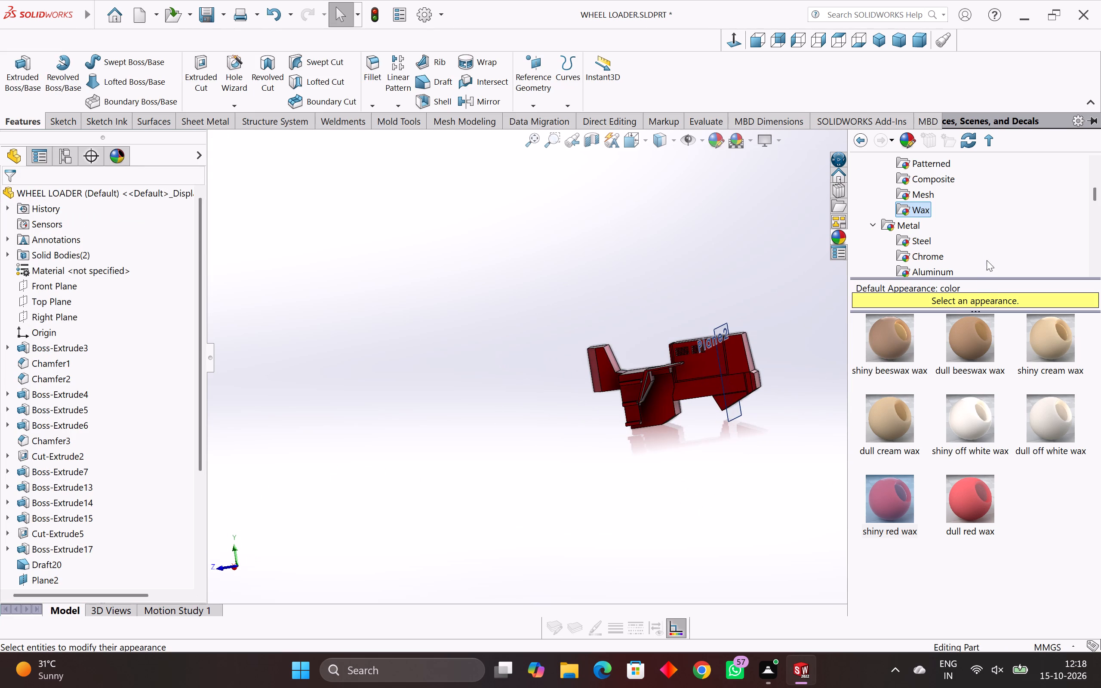
scroll(909, 232, "down", 2)
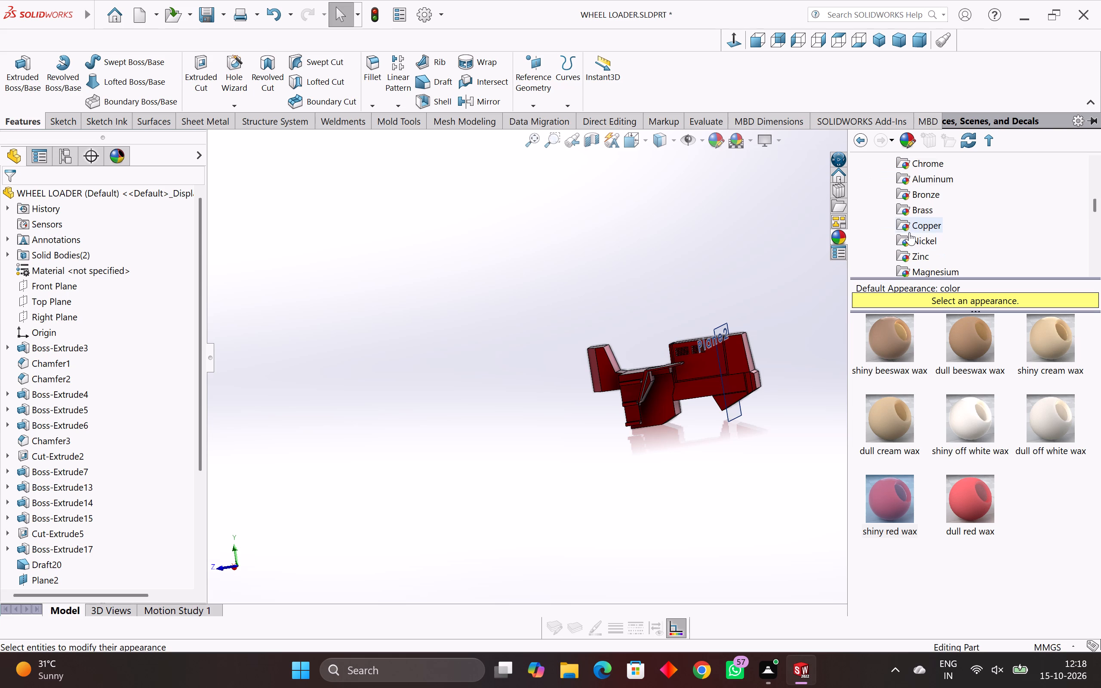
scroll(907, 229, "down", 5)
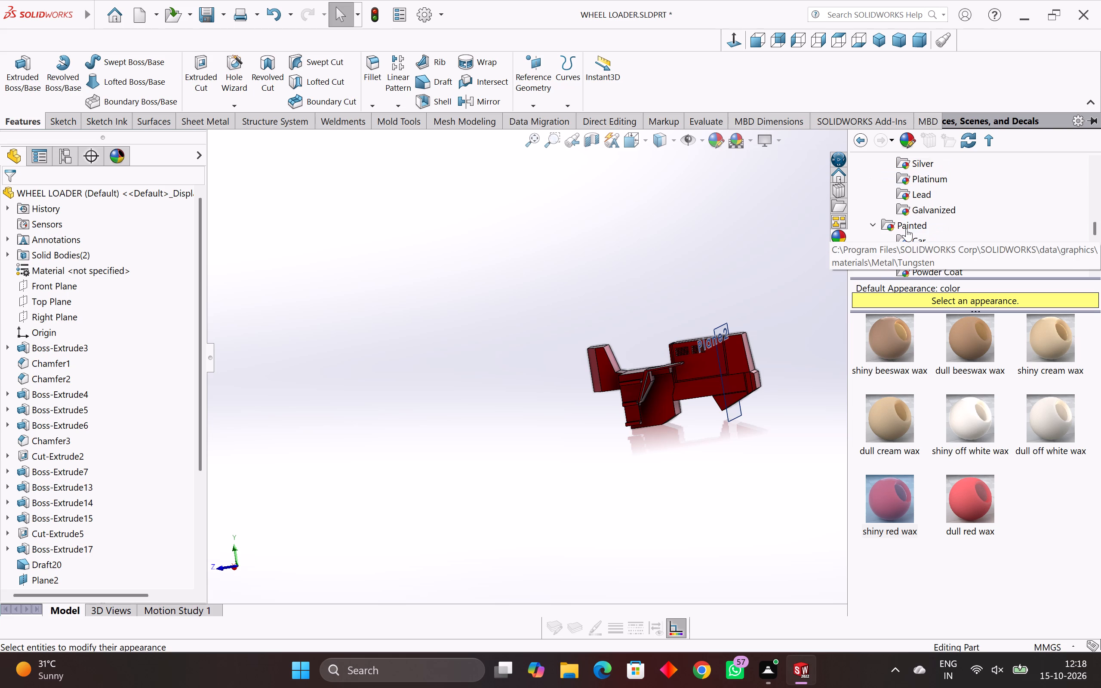
scroll(906, 228, "down", 3)
scroll(906, 226, "up", 2)
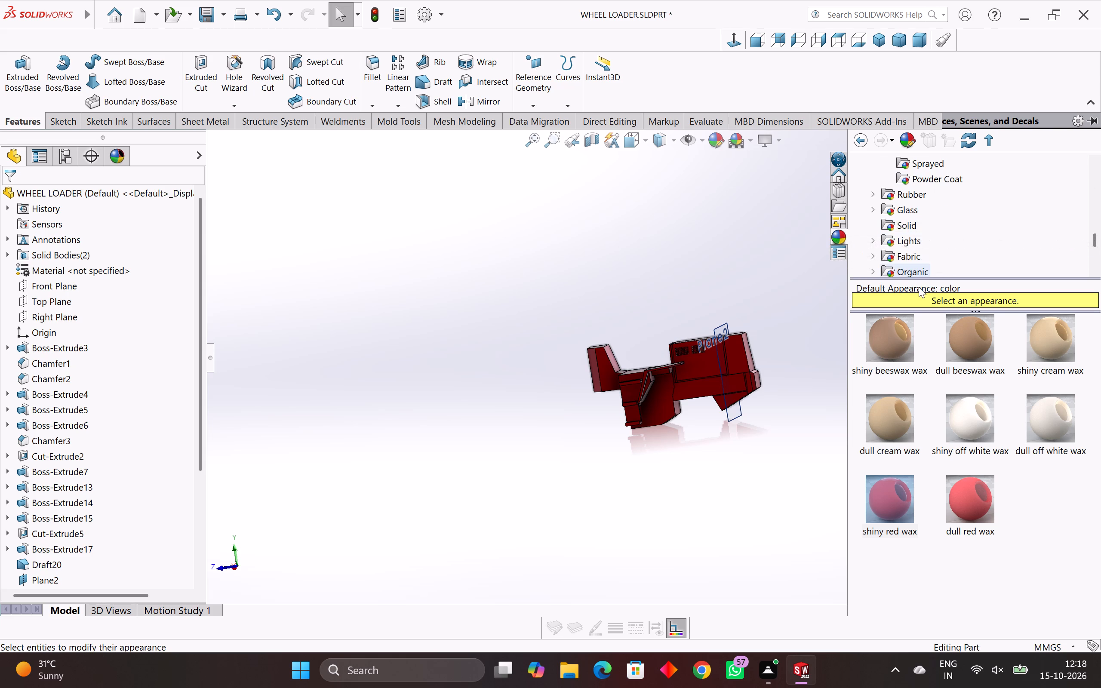
scroll(880, 235, "down", 3)
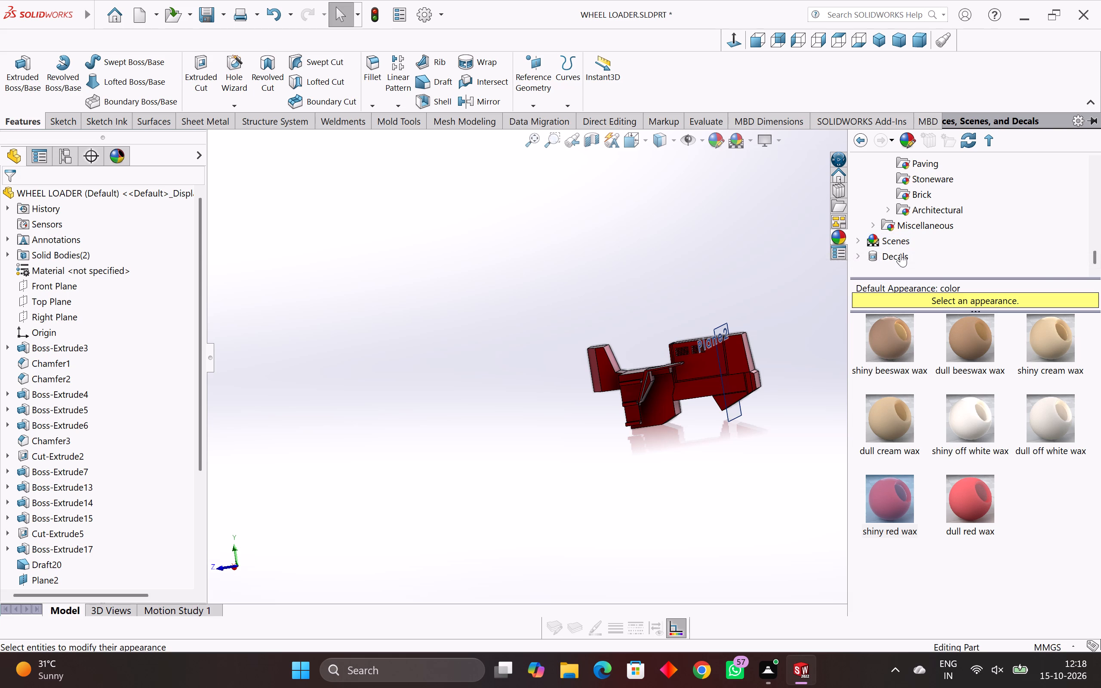
scroll(904, 236, "up", 4)
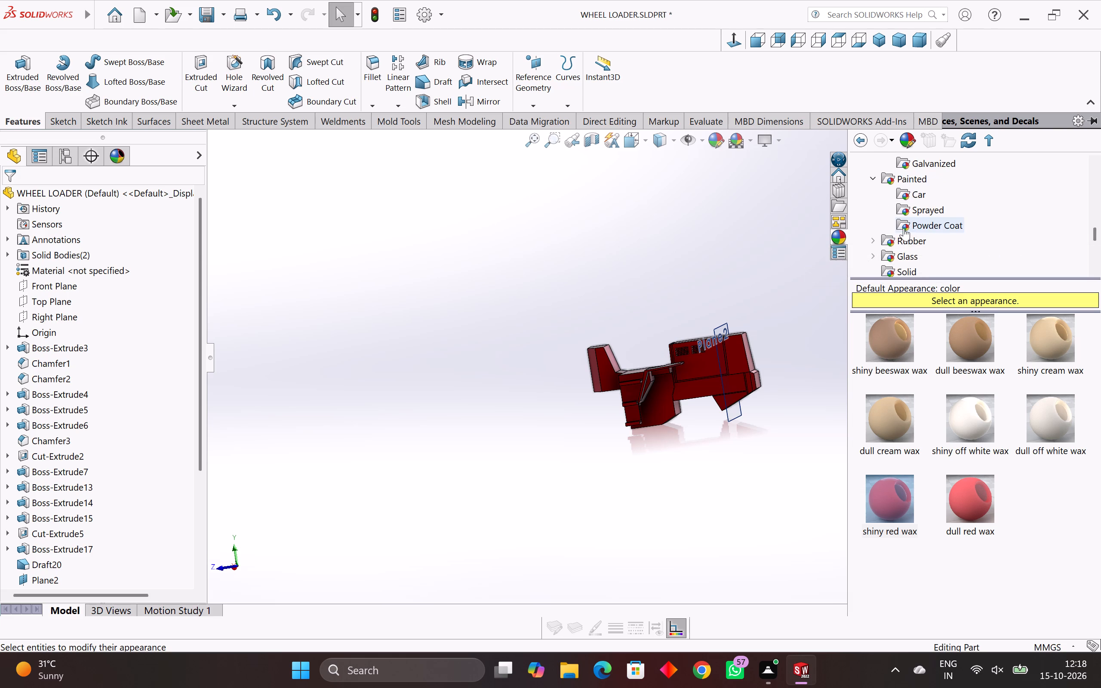
scroll(670, 383, "up", 4)
scroll(740, 367, "up", 8)
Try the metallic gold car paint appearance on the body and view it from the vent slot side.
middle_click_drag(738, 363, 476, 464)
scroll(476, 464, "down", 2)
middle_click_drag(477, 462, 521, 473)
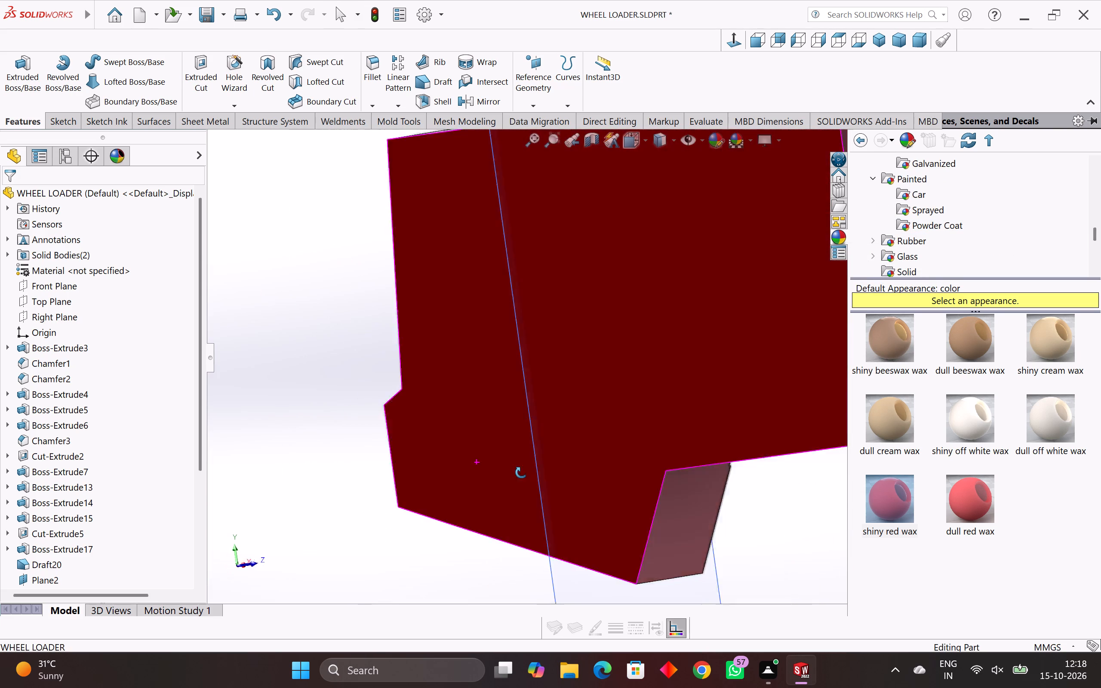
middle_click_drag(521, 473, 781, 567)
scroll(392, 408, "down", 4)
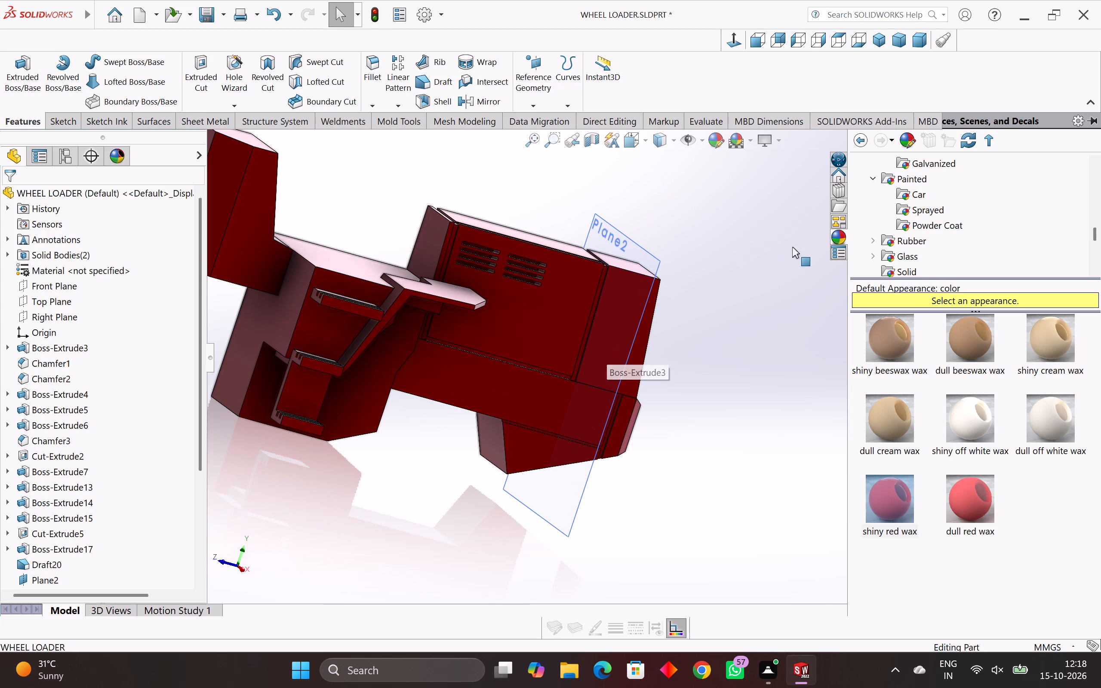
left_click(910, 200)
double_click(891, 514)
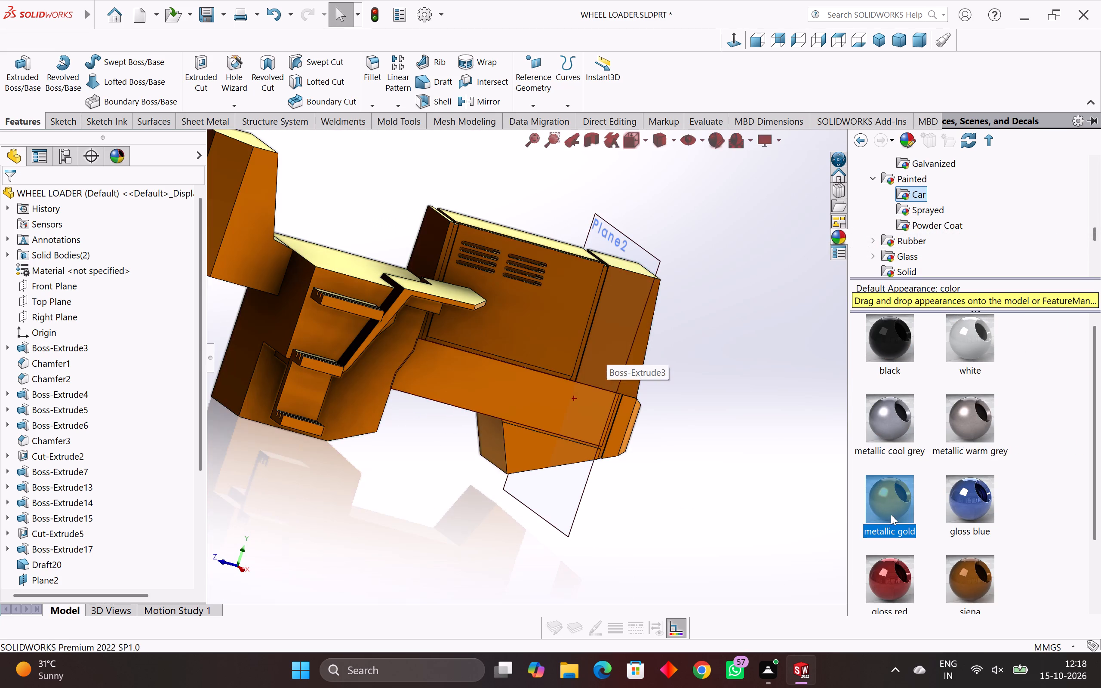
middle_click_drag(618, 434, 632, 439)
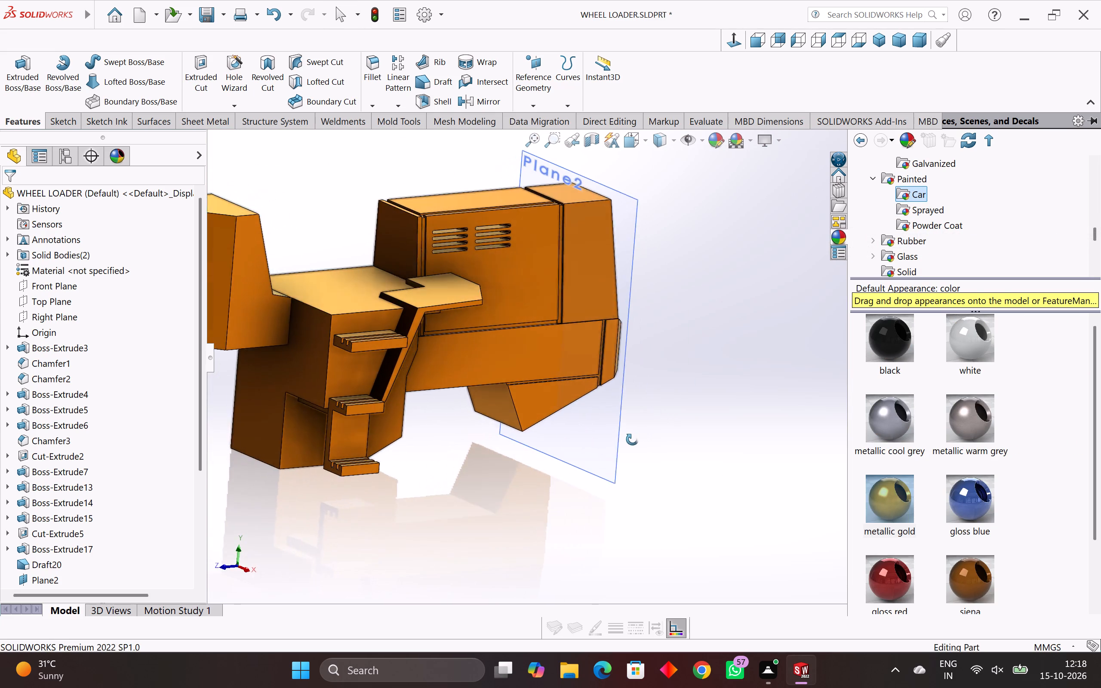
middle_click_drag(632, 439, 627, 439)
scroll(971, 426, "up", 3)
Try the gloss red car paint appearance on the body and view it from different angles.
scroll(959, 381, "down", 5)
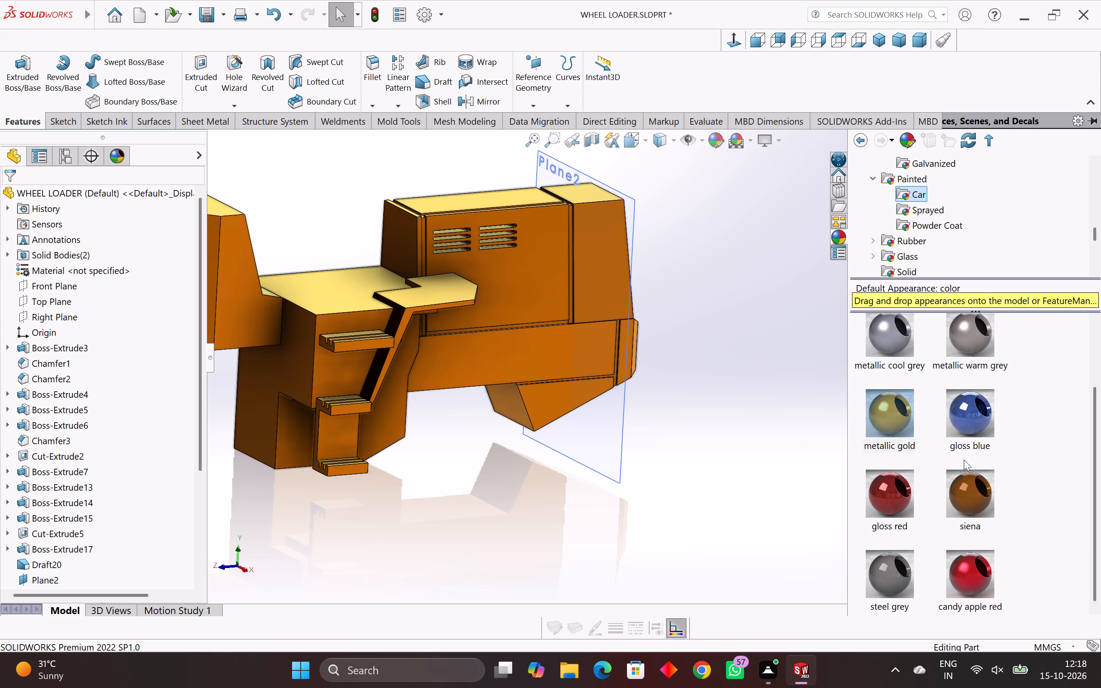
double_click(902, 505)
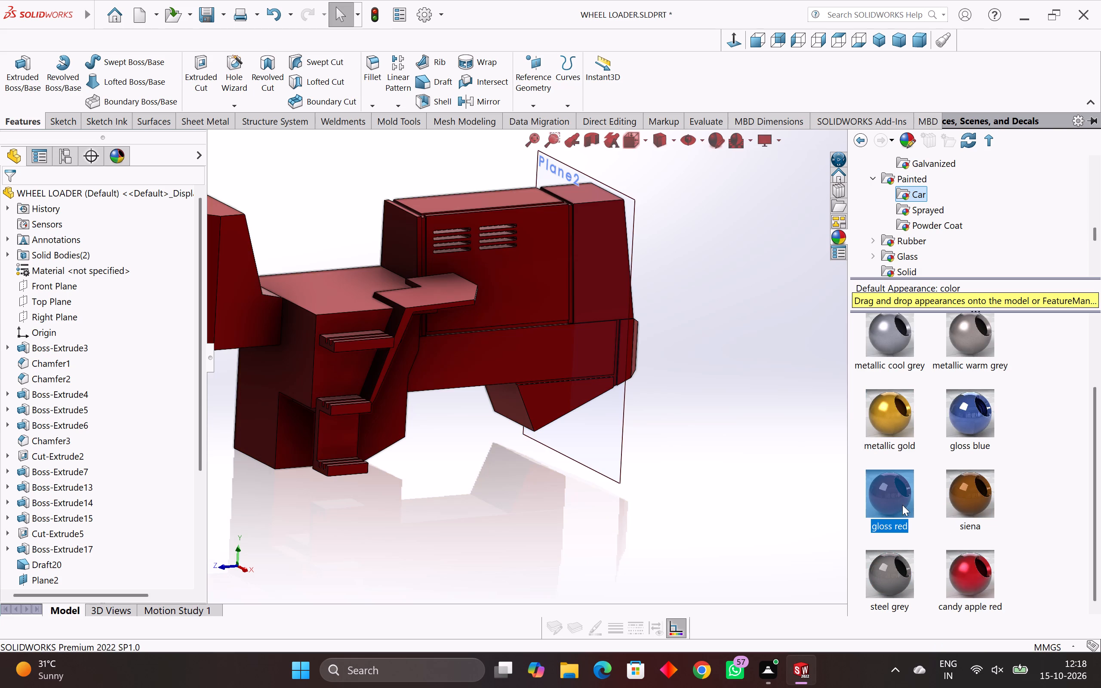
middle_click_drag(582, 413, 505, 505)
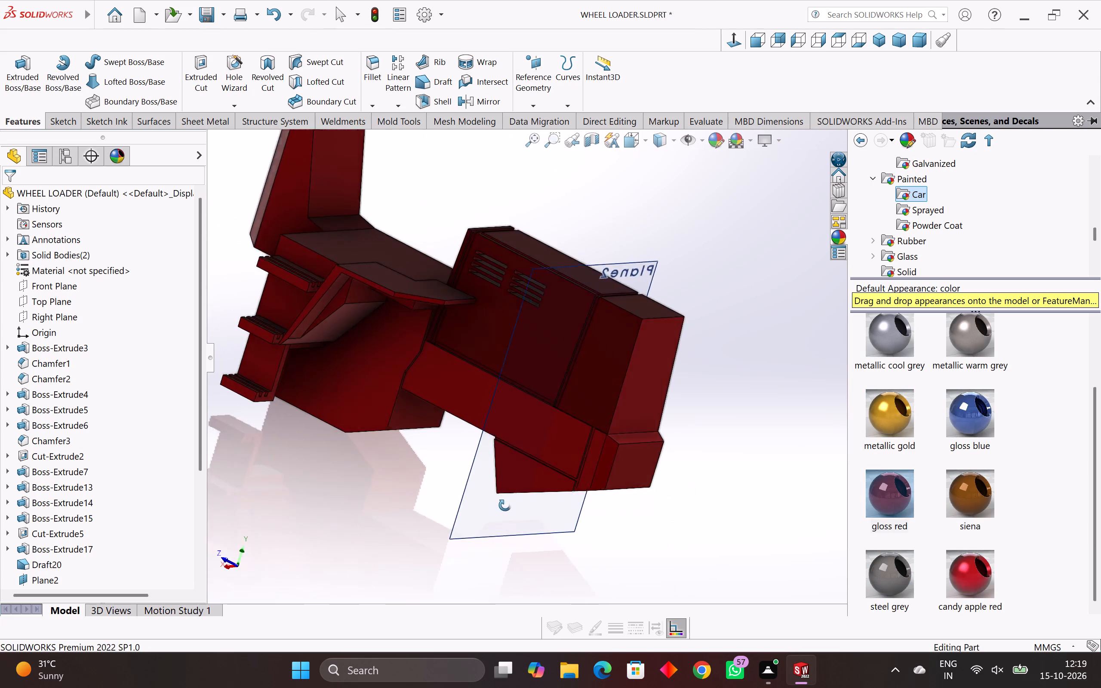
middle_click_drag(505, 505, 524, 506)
Apply the gloss blue car paint appearance to the body and view it from another angle.
double_click(957, 423)
middle_click_drag(563, 449, 646, 540)
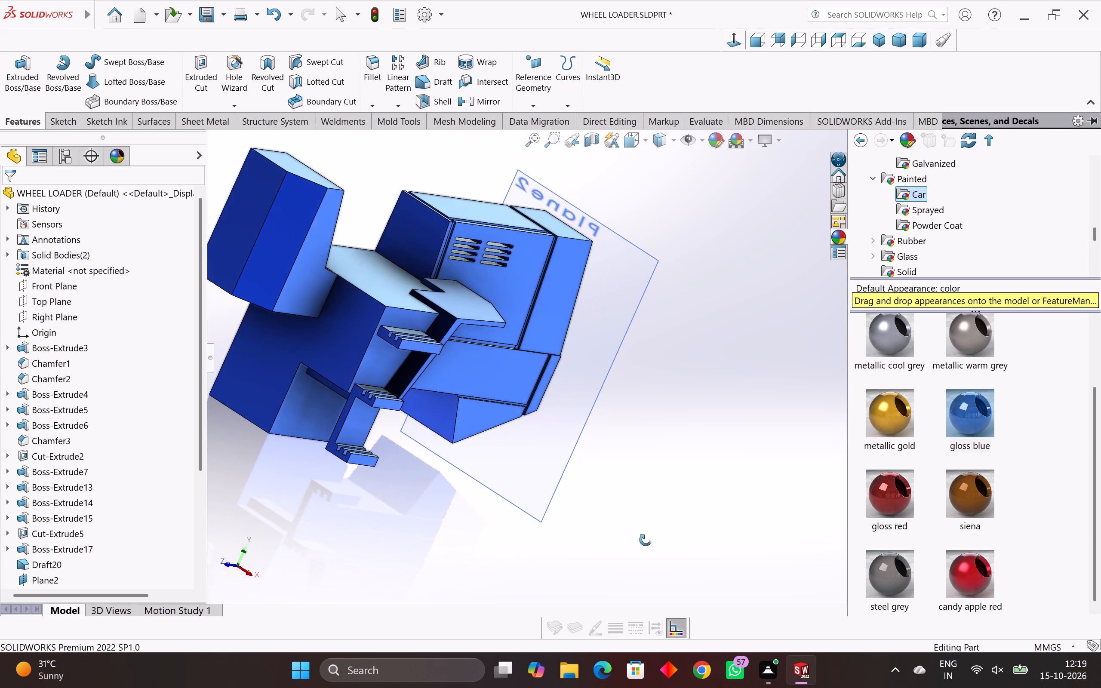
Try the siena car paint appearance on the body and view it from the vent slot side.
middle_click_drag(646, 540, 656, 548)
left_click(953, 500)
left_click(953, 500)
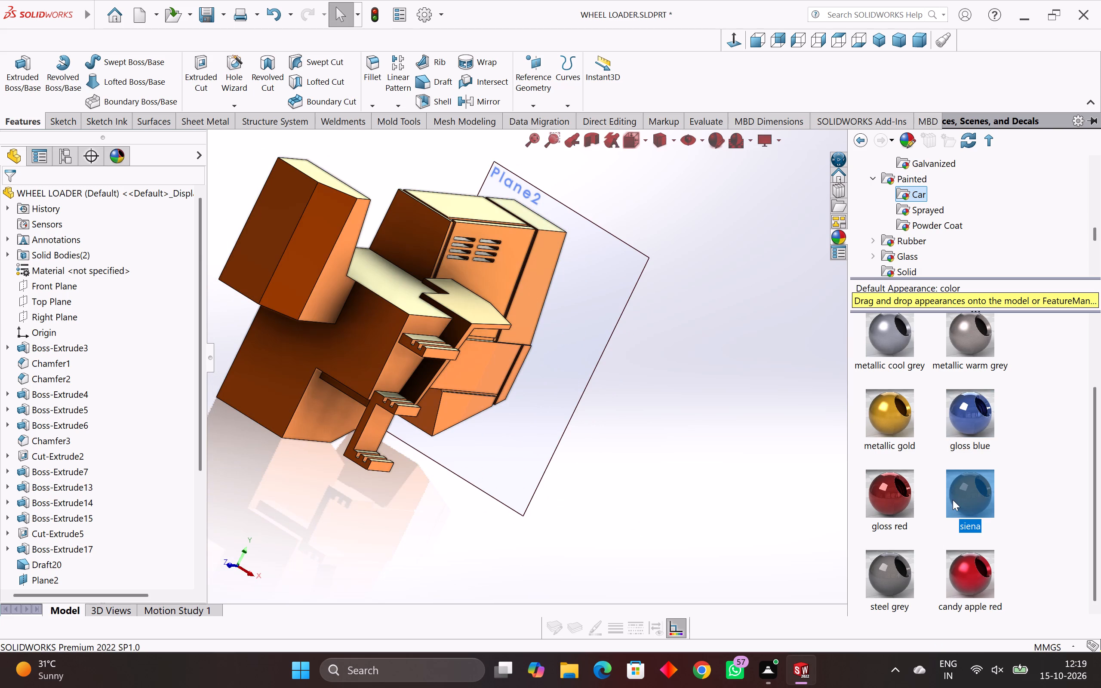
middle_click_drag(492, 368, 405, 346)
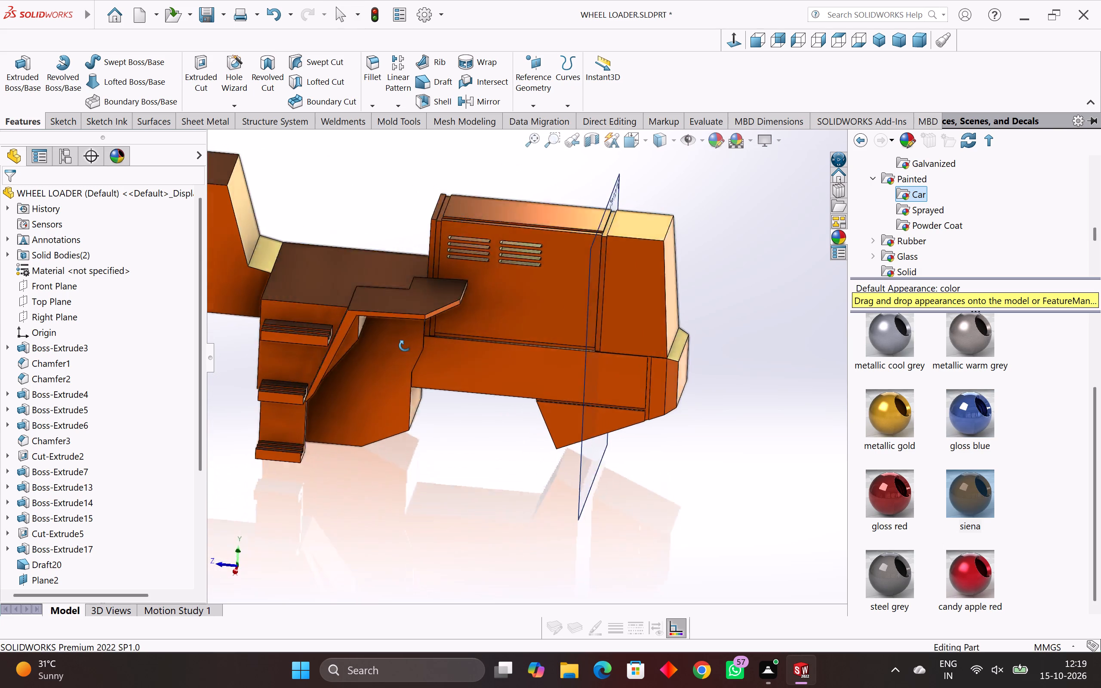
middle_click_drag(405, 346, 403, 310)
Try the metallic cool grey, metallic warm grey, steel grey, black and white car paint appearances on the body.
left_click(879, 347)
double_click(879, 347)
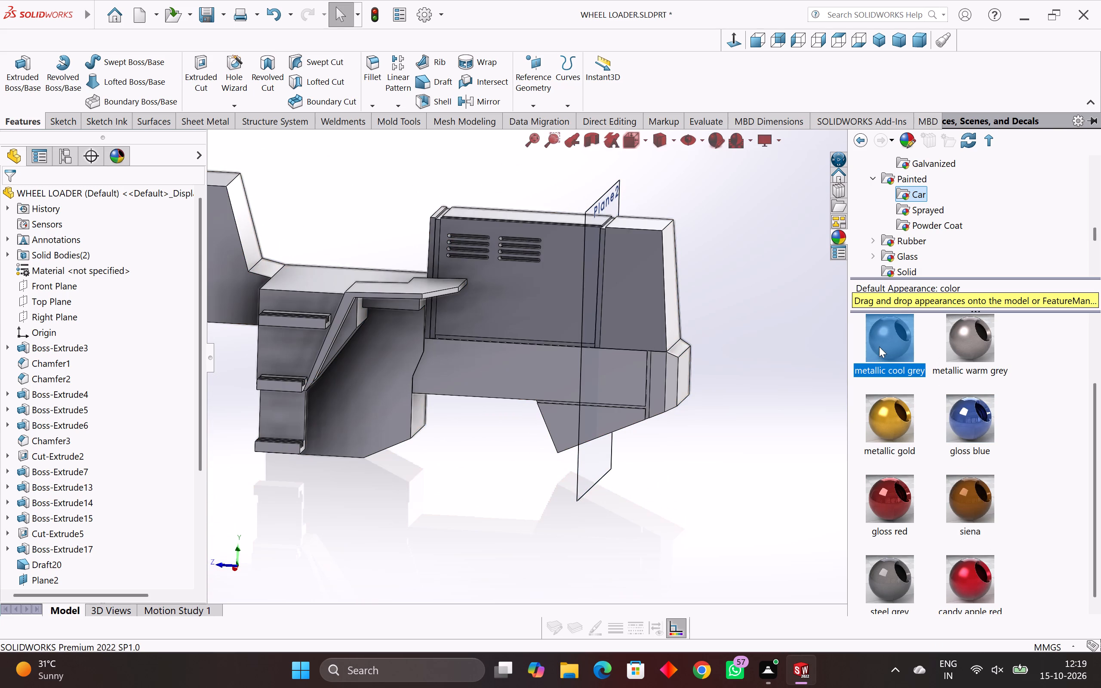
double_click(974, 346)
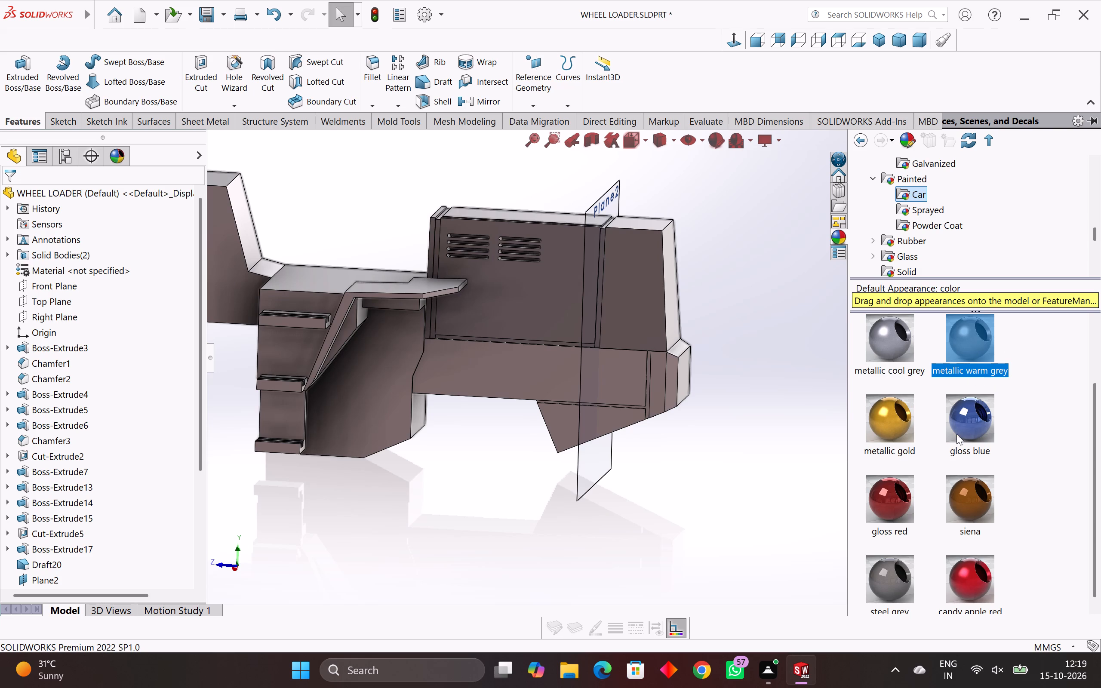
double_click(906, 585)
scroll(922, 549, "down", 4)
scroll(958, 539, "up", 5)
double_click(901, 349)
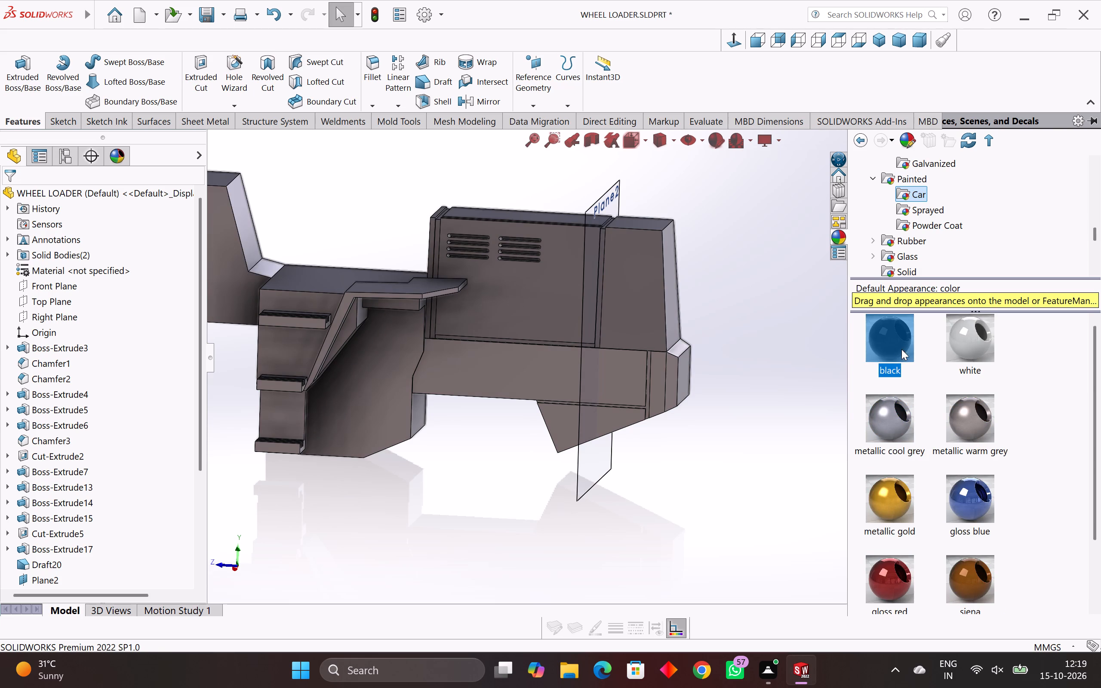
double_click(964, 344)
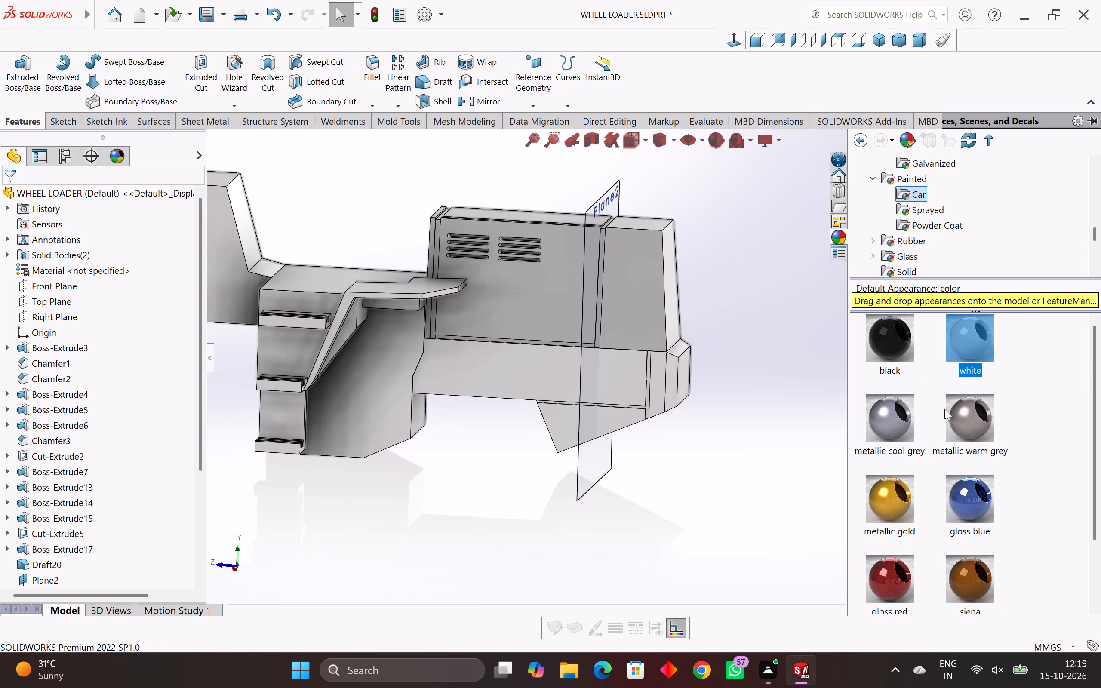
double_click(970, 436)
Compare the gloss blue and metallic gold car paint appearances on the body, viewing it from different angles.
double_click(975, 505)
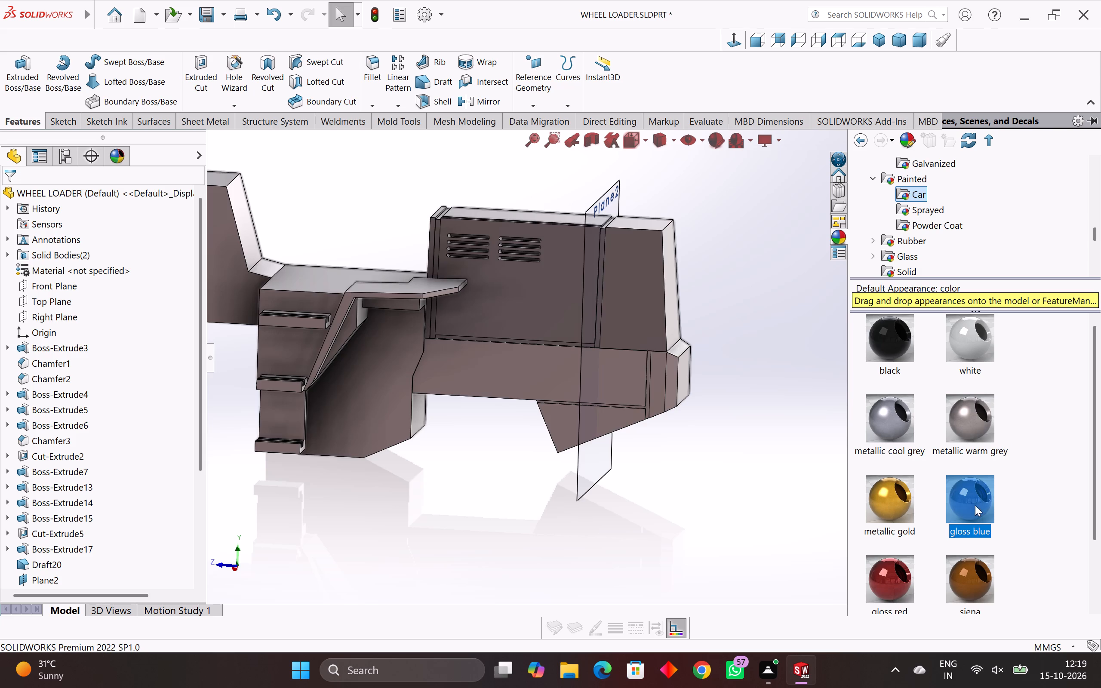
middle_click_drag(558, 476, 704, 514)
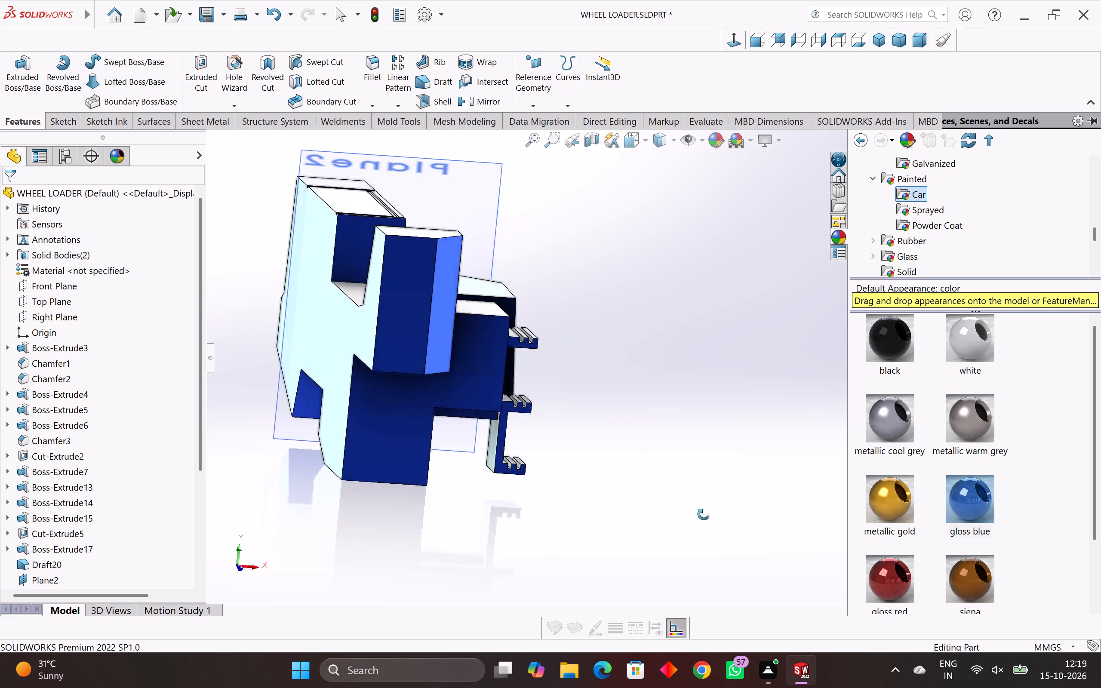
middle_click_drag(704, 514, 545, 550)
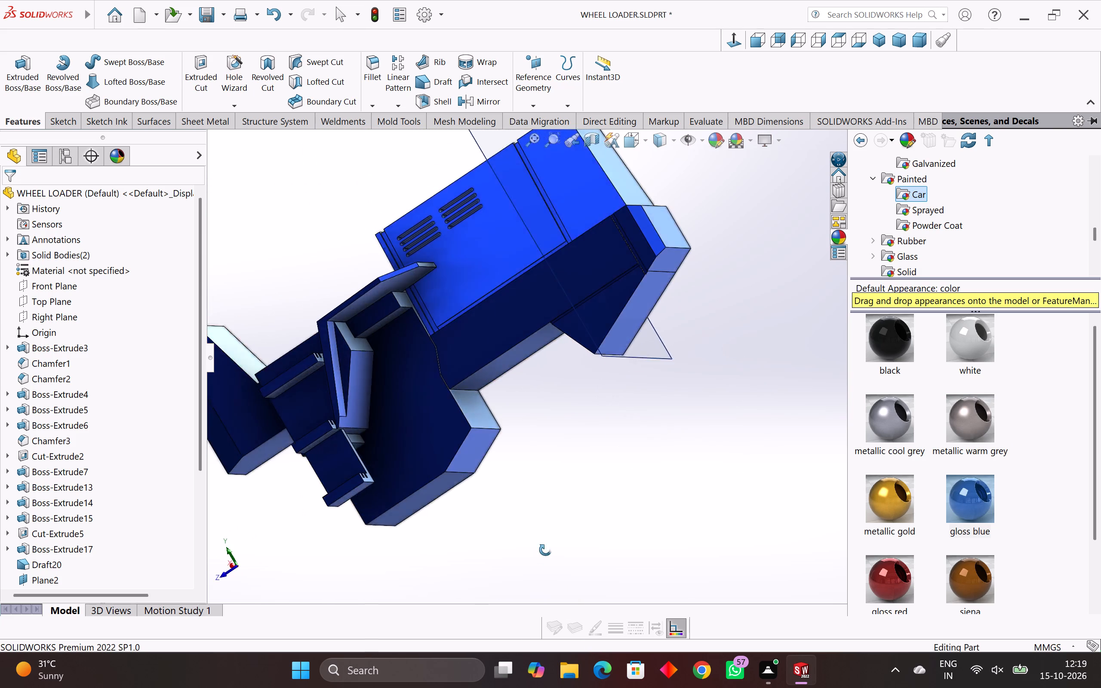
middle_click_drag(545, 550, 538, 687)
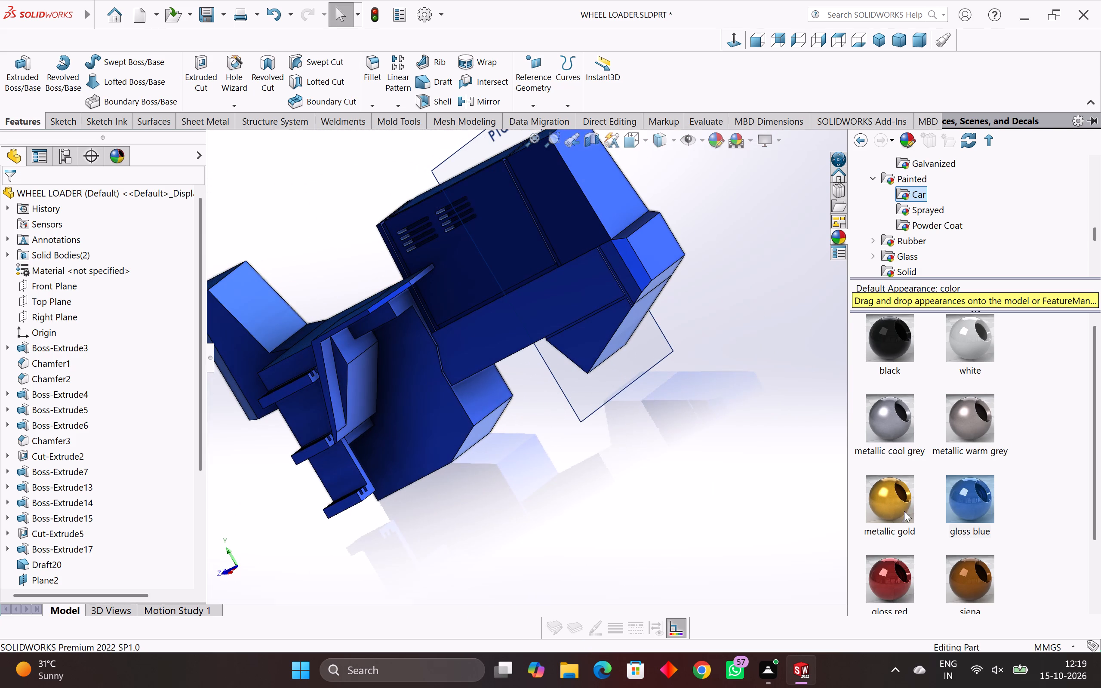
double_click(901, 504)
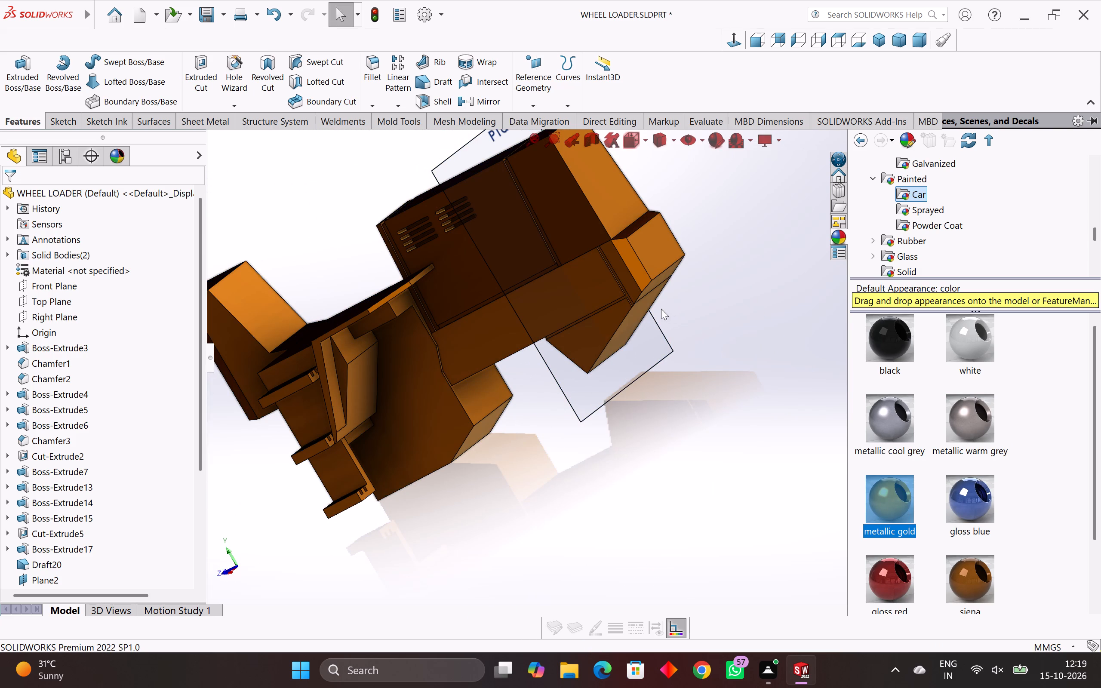
Apply the gloss blue car paint appearance to the body and return to the model.
double_click(972, 504)
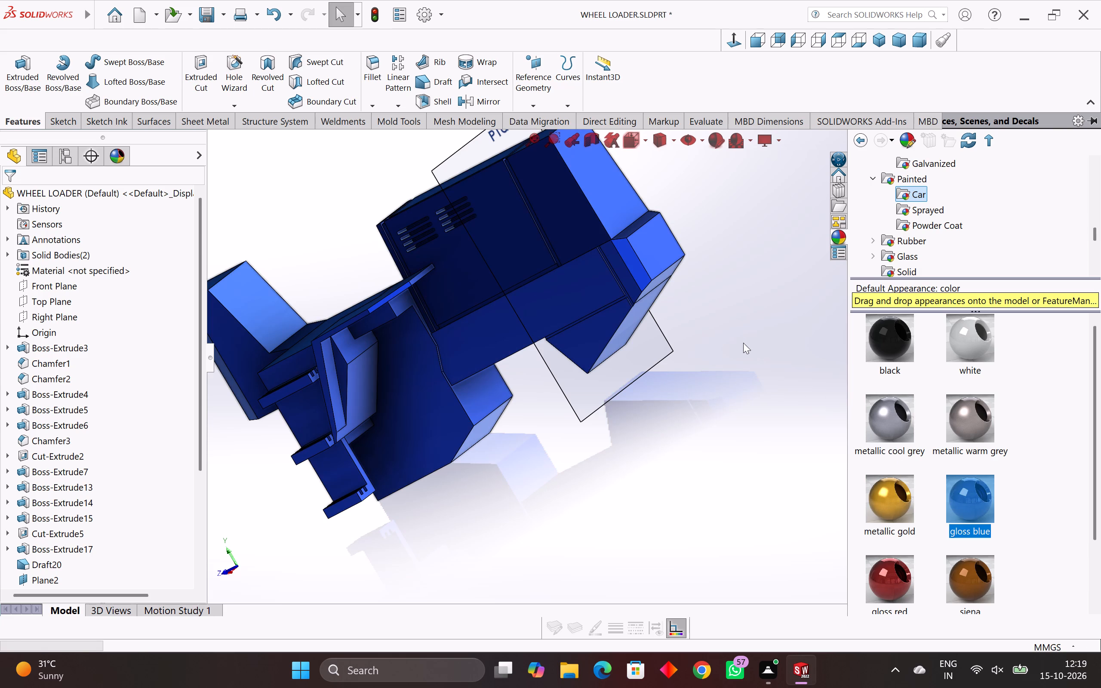
left_click_drag(696, 301, 723, 336)
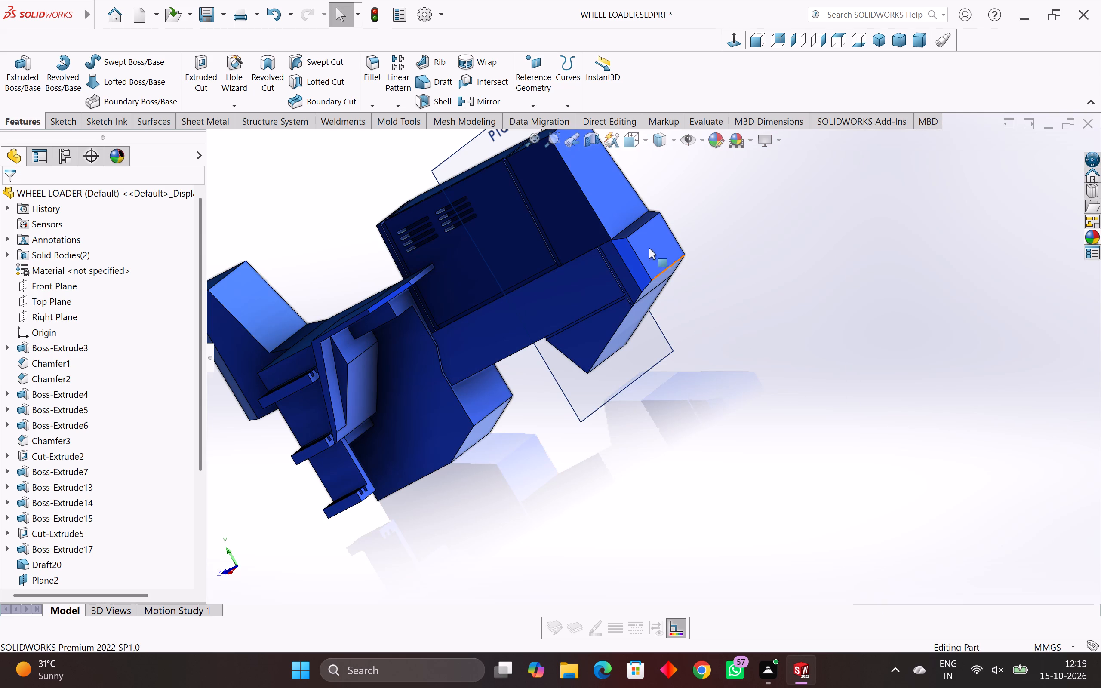
Examine the painted body from several angles, up close around the vent slot panel and rear faces, and as a whole.
middle_click_drag(647, 248, 690, 209)
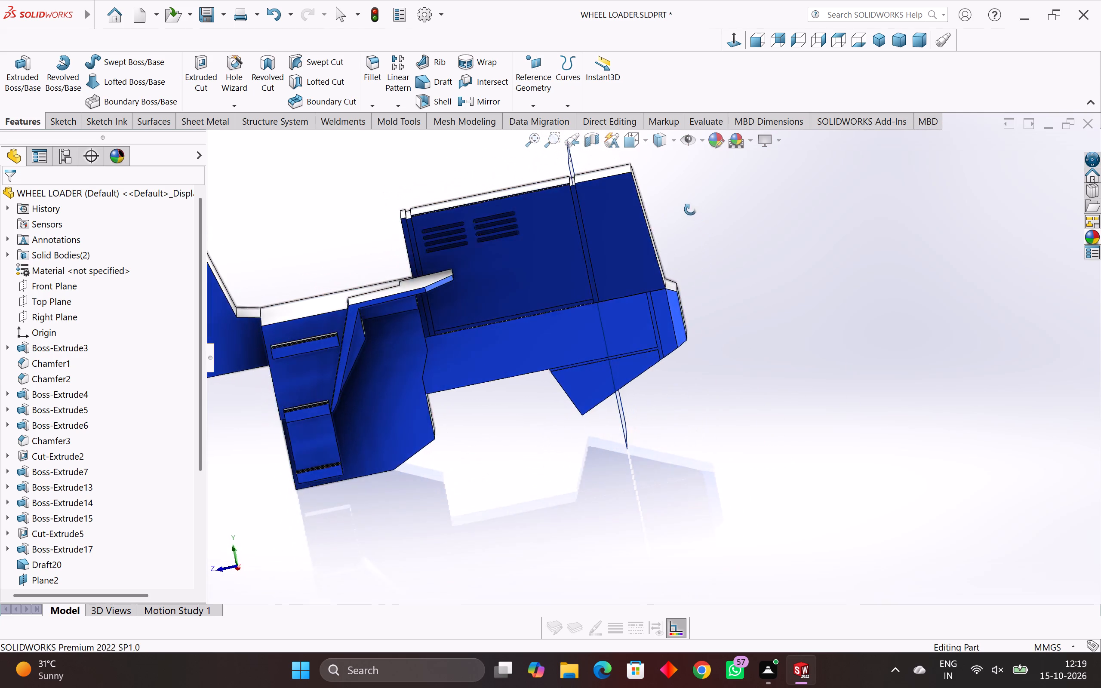
middle_click_drag(690, 209, 699, 268)
scroll(596, 272, "up", 4)
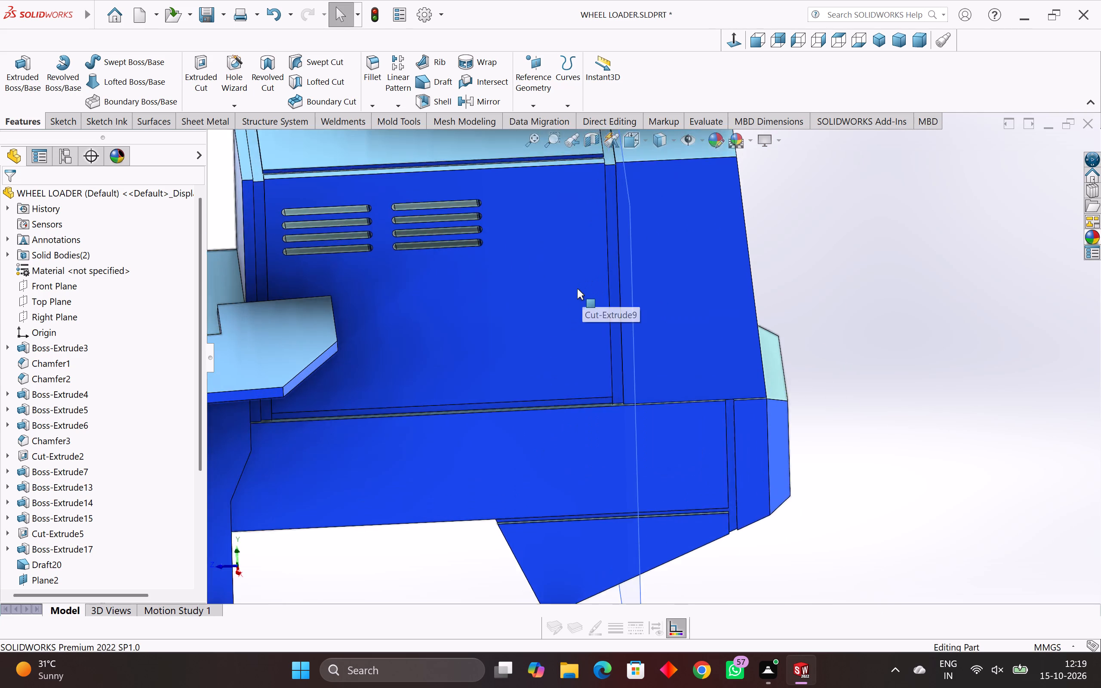
scroll(577, 289, "up", 2)
middle_click_drag(571, 288, 581, 367)
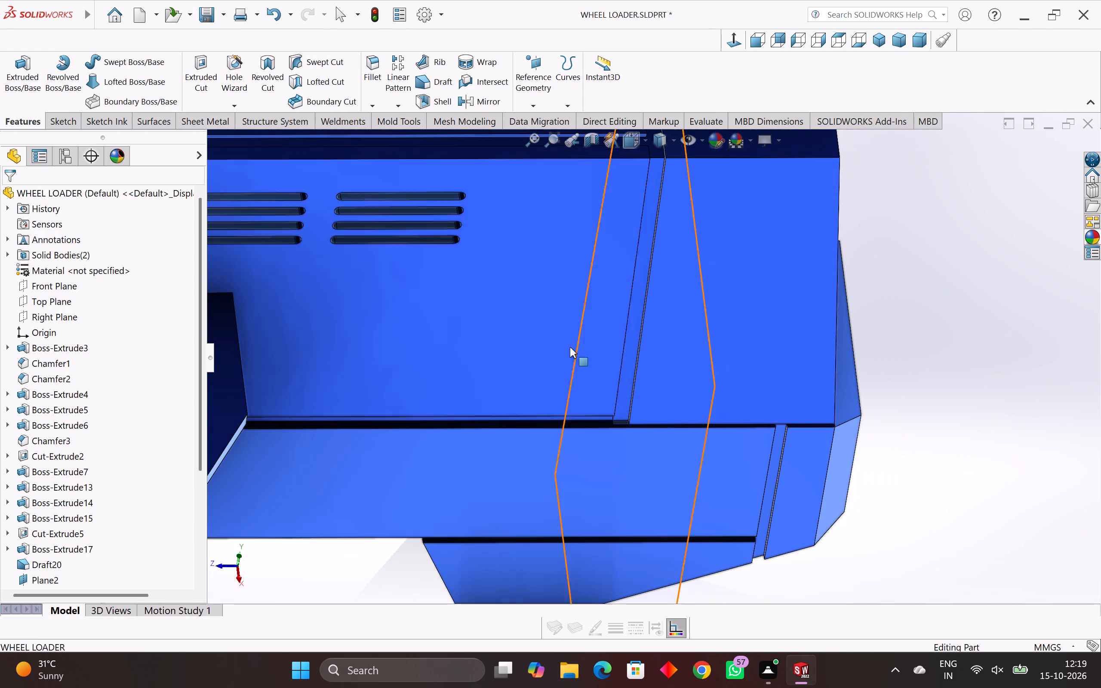
left_click(551, 331)
middle_click_drag(569, 364, 480, 332)
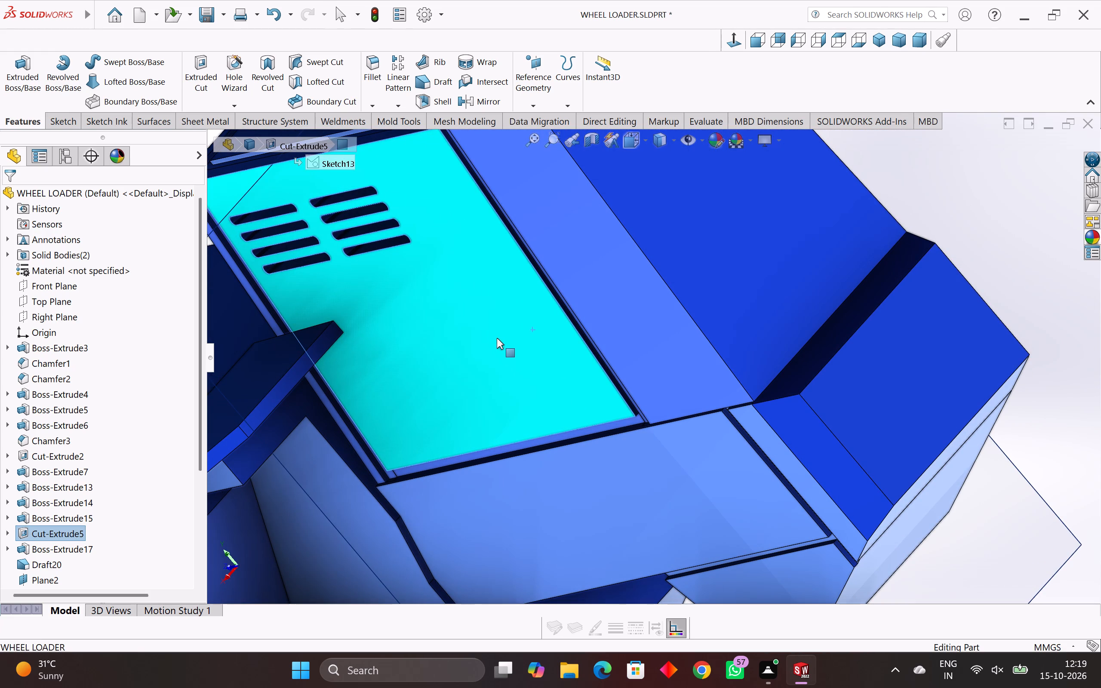
left_click(898, 230)
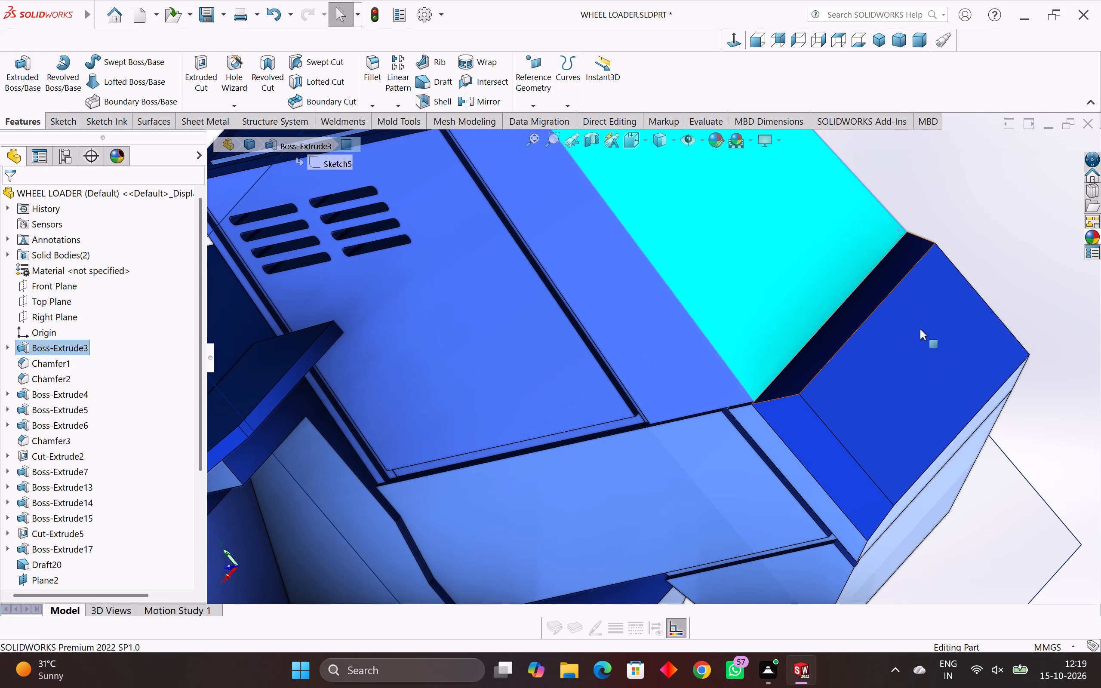
scroll(953, 382, "down", 3)
middle_click_drag(952, 393, 987, 346)
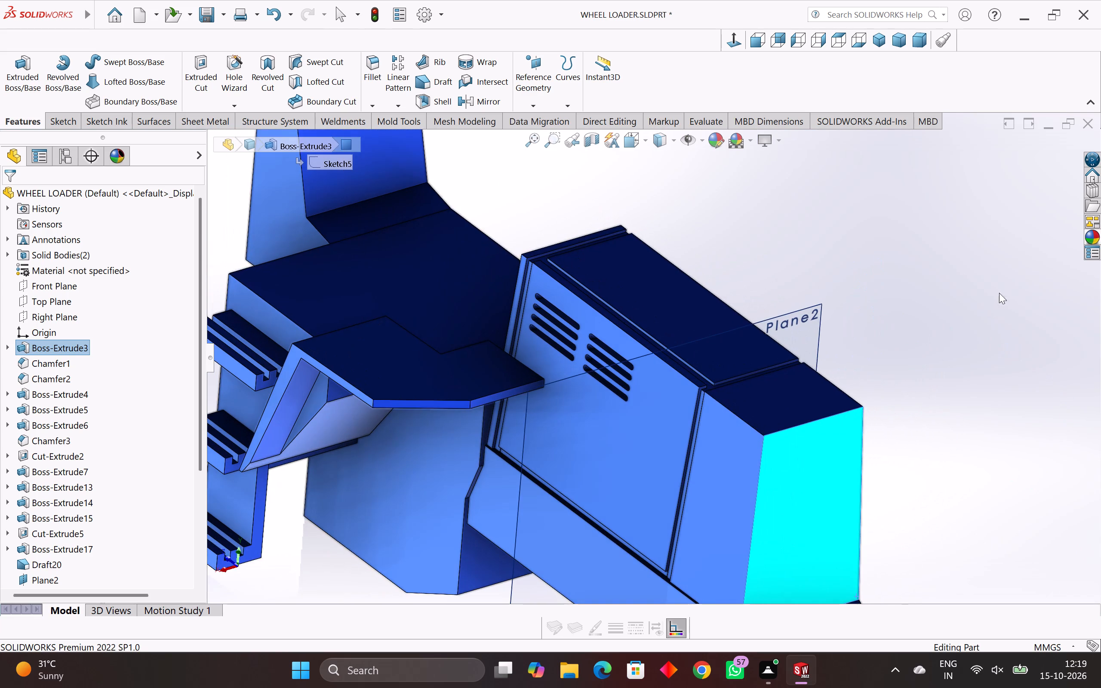
middle_click(1004, 288)
middle_click_drag(917, 412, 981, 378)
scroll(981, 378, "down", 1)
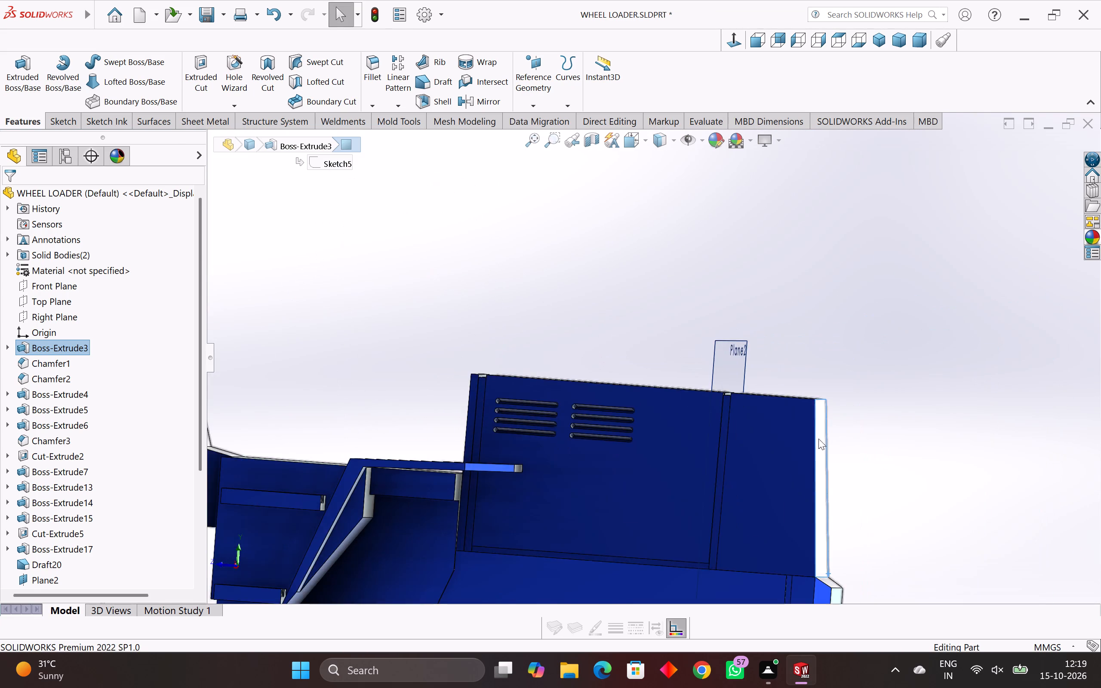
scroll(817, 440, "down", 4)
middle_click_drag(772, 502, 793, 527)
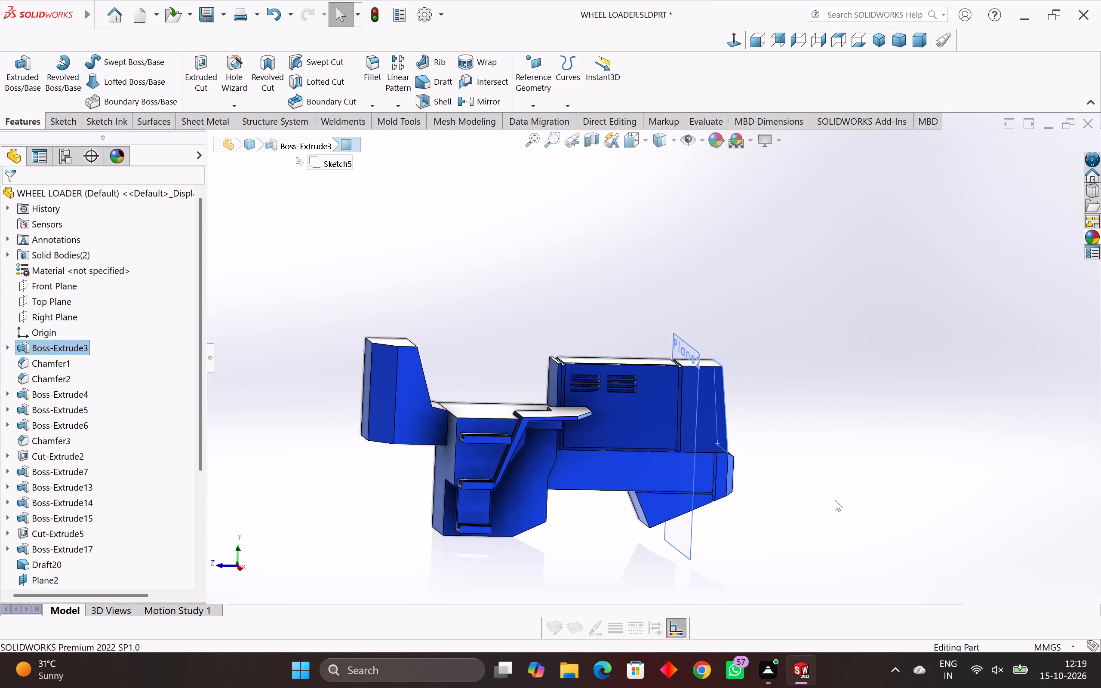
key("Escape")
key("Escape")
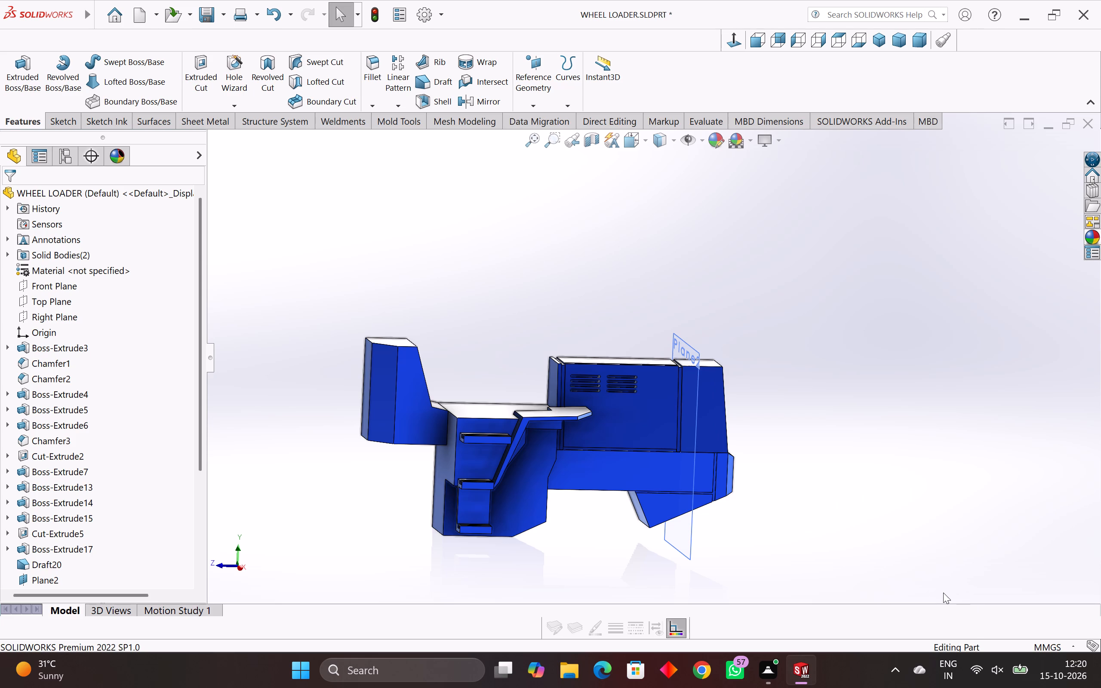
Start a sketch on the vented side panel face and draw a rectangle about 3.9 by 3.4 mm below the vent slots.
middle_click_drag(690, 468, 665, 480)
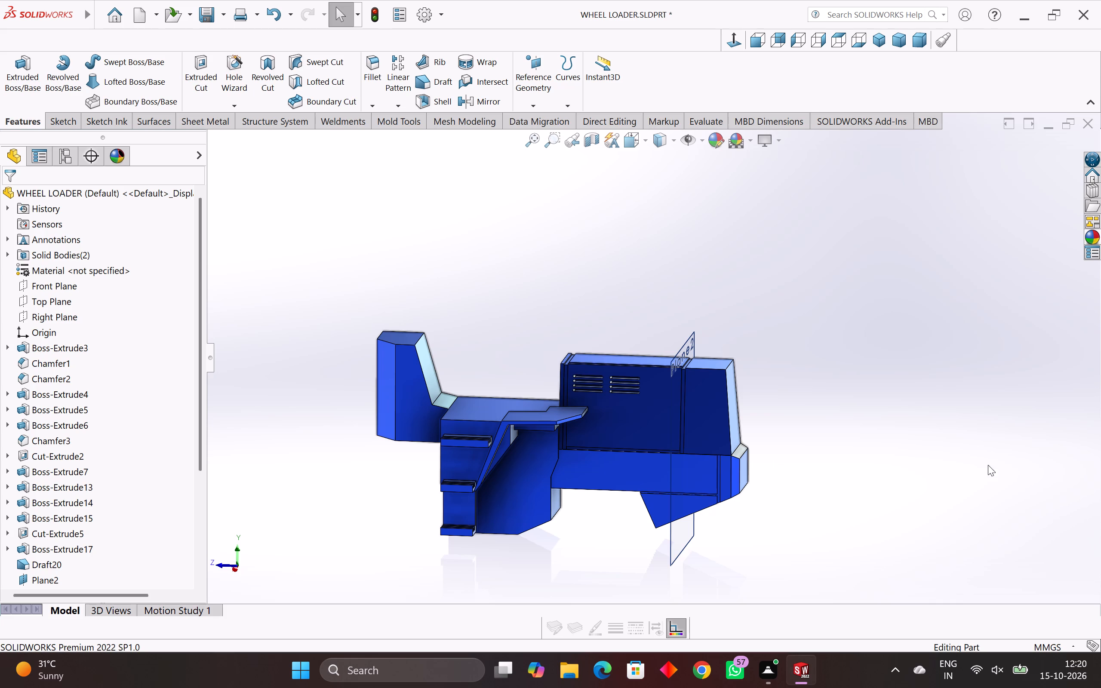
left_click(634, 434)
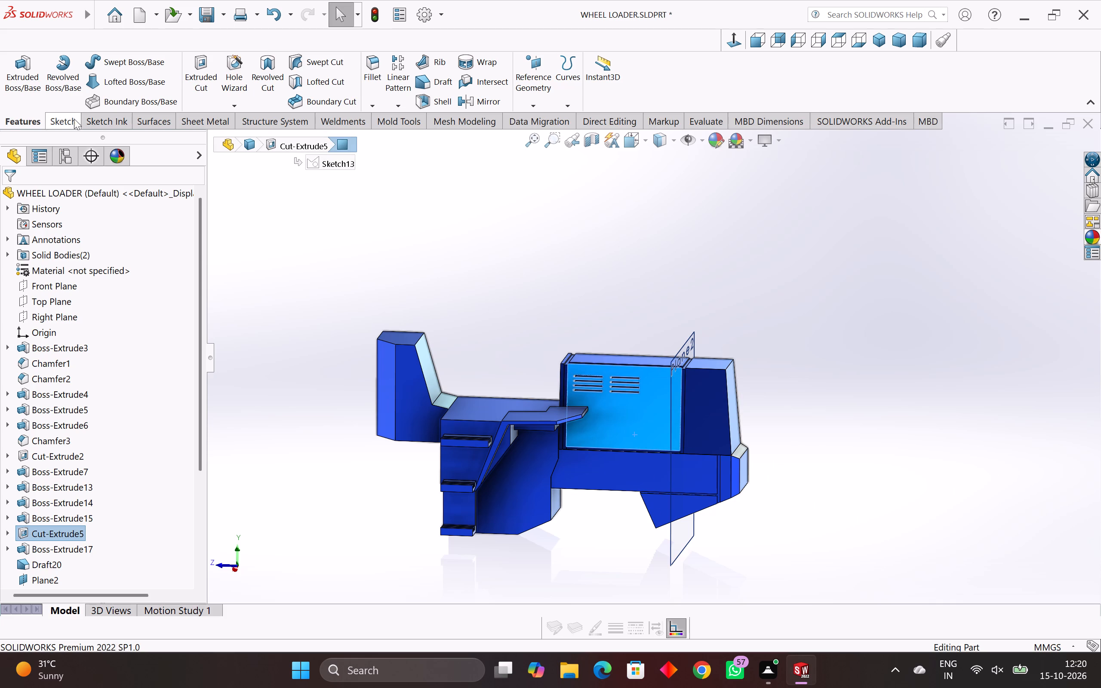
left_click(59, 126)
left_click(18, 61)
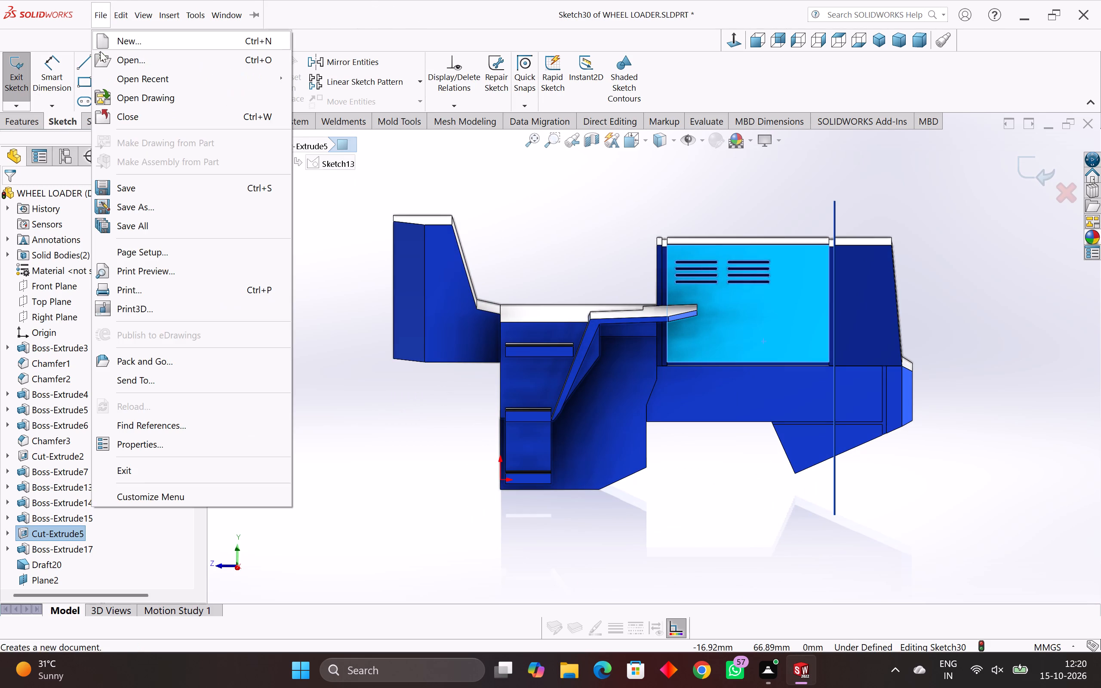
left_click(83, 82)
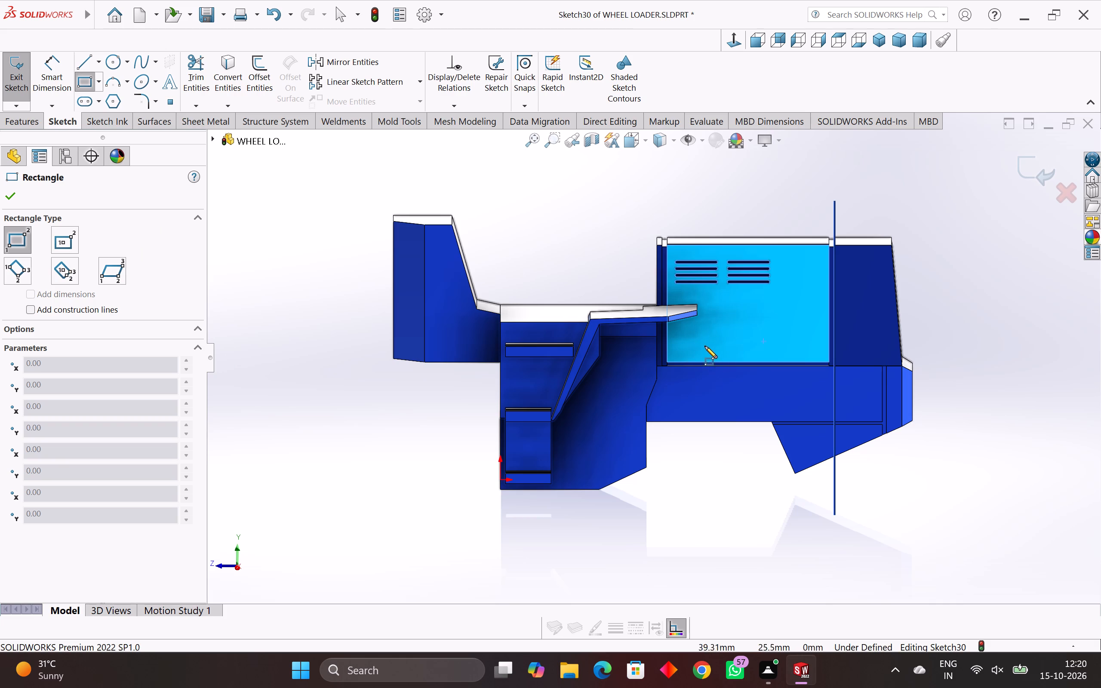
left_click(735, 328)
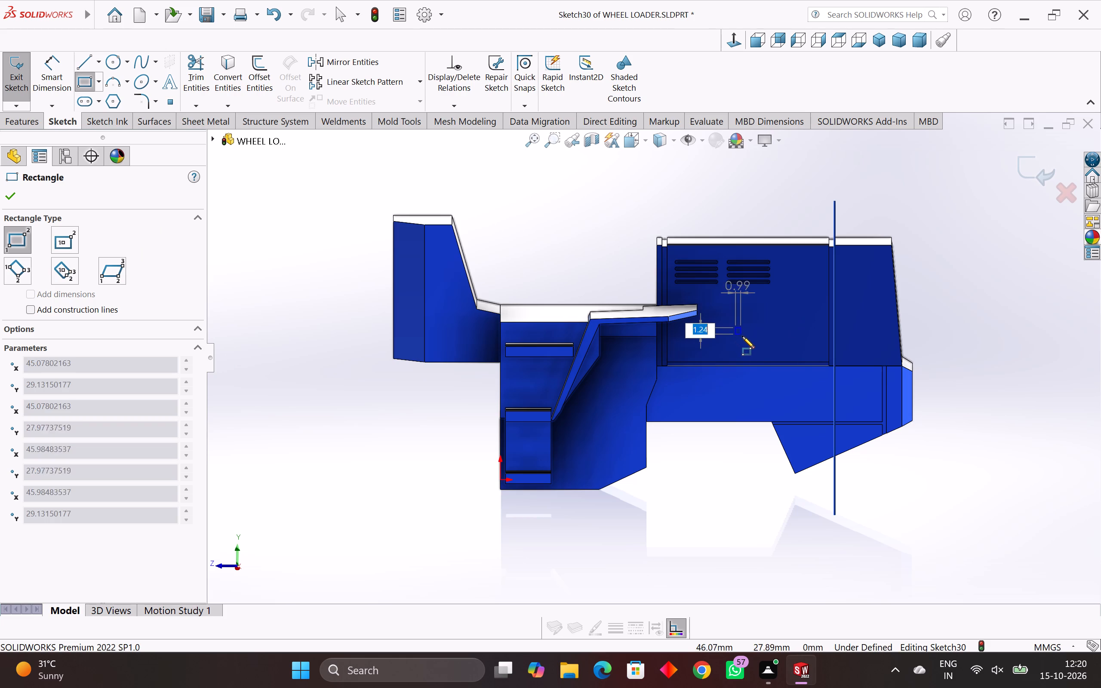
left_click(756, 345)
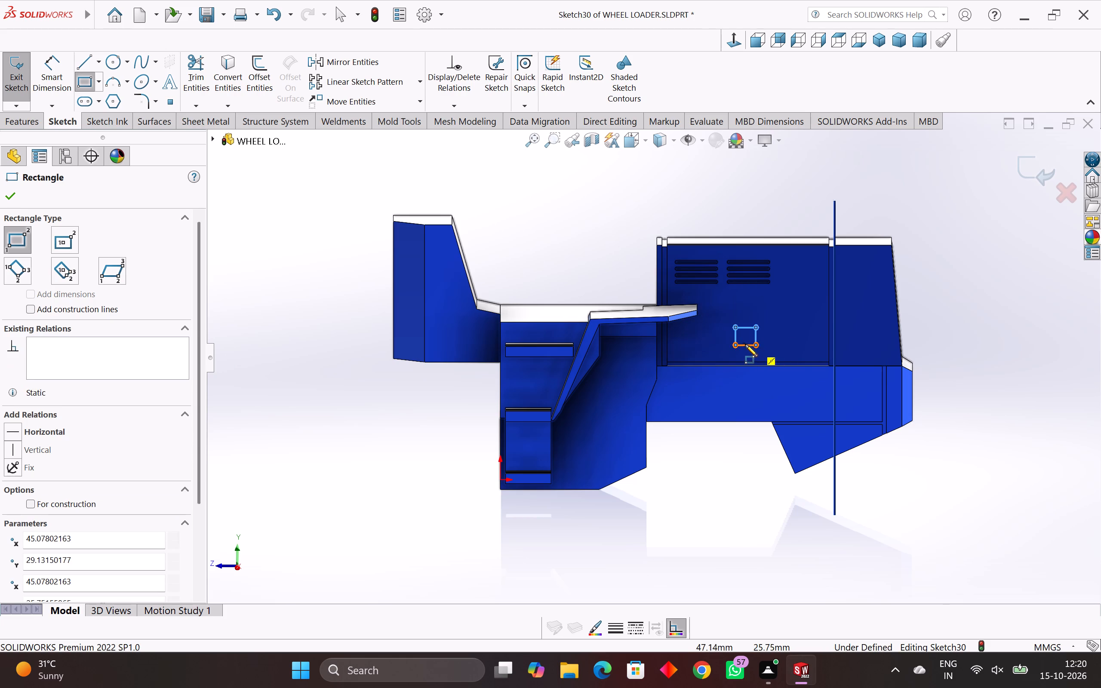
scroll(745, 344, "up", 10)
scroll(713, 325, "down", 4)
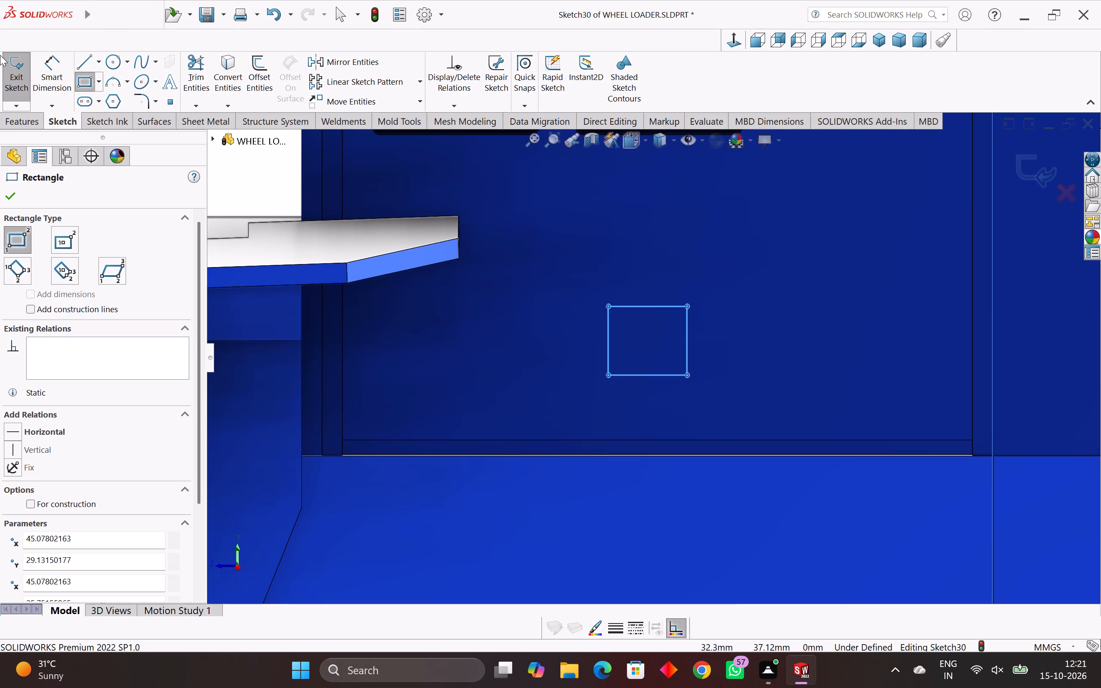
Dimension the rectangle's bottom line 4.5 mm above the side panel's lower edge.
left_click(56, 66)
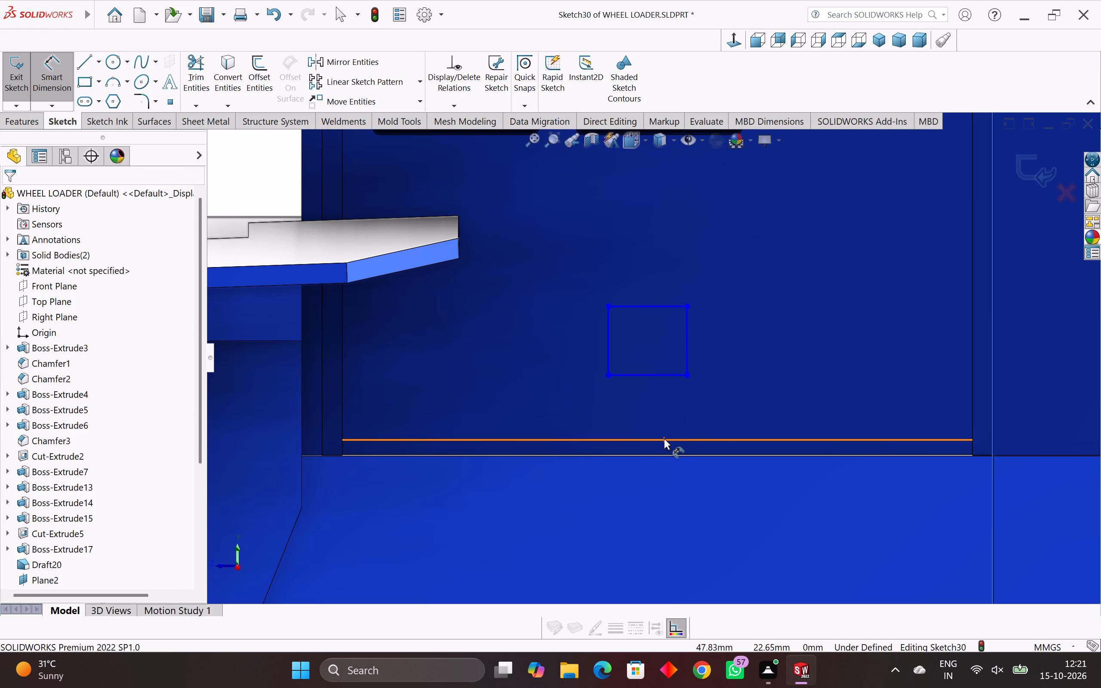
left_click(664, 438)
left_click(655, 375)
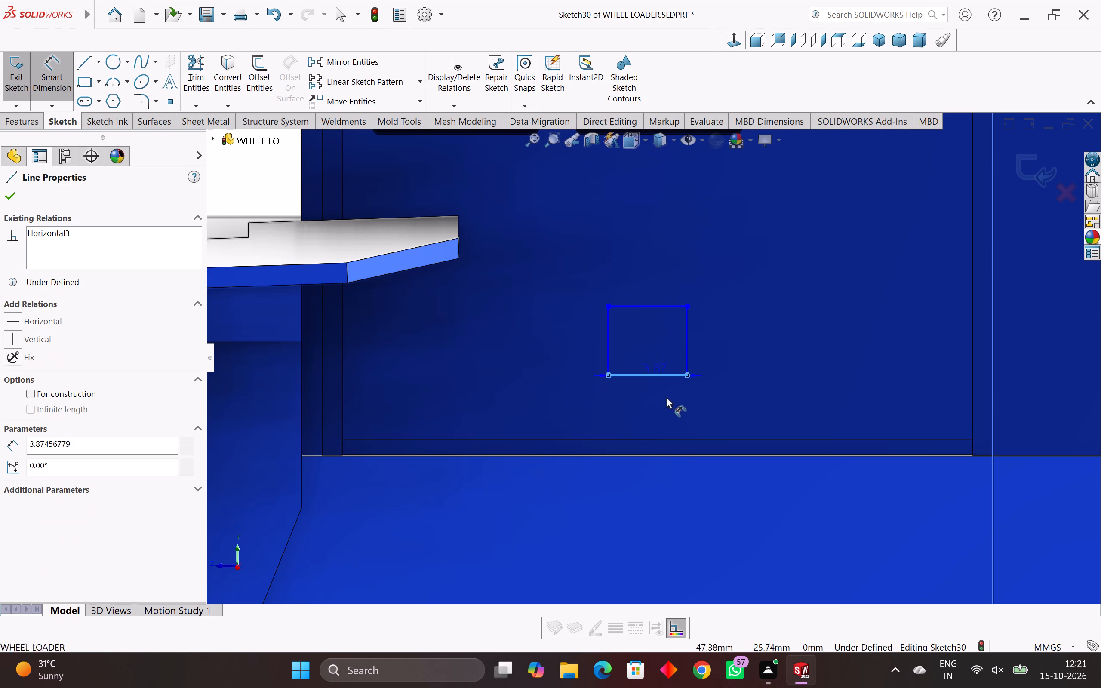
left_click(674, 439)
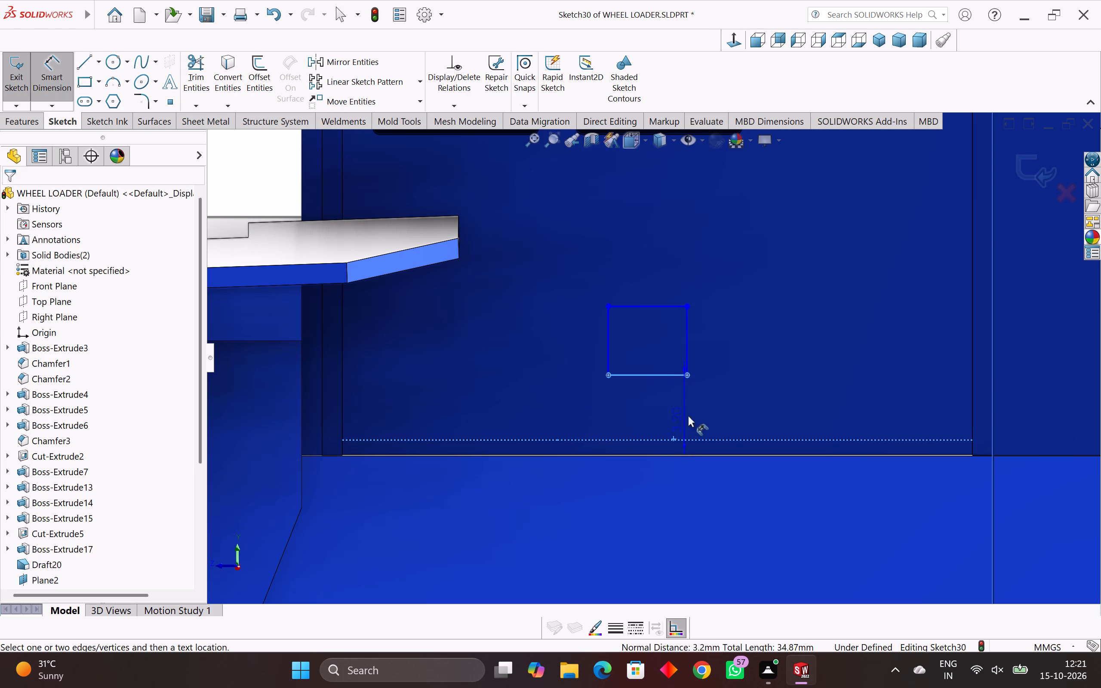
left_click(726, 387)
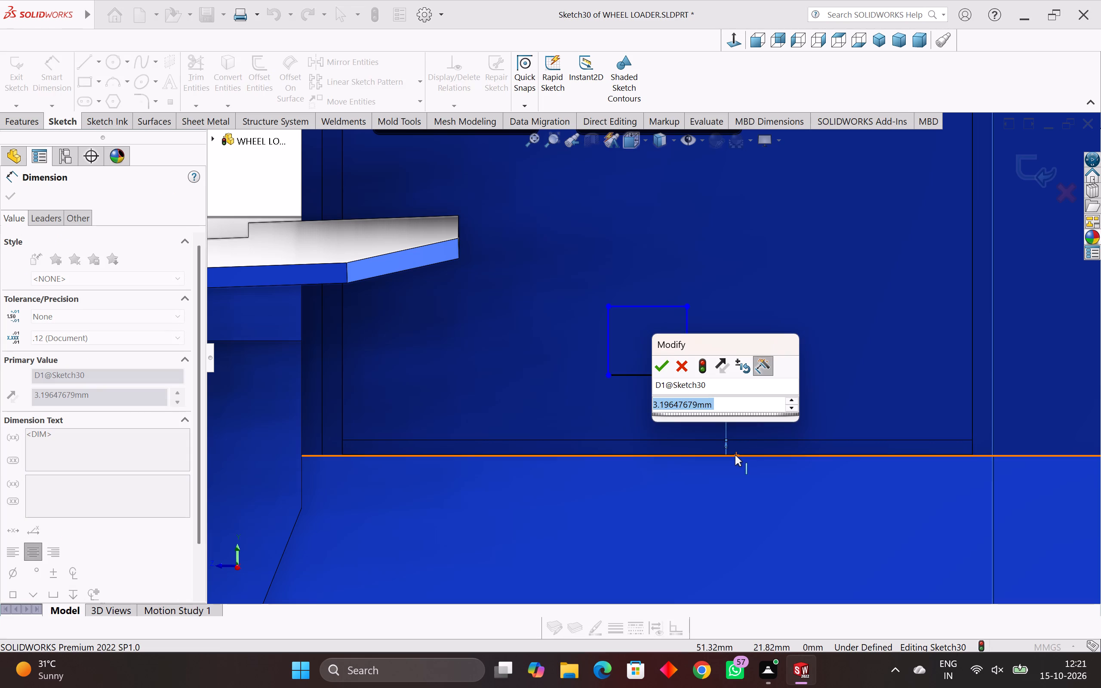
type("4.5")
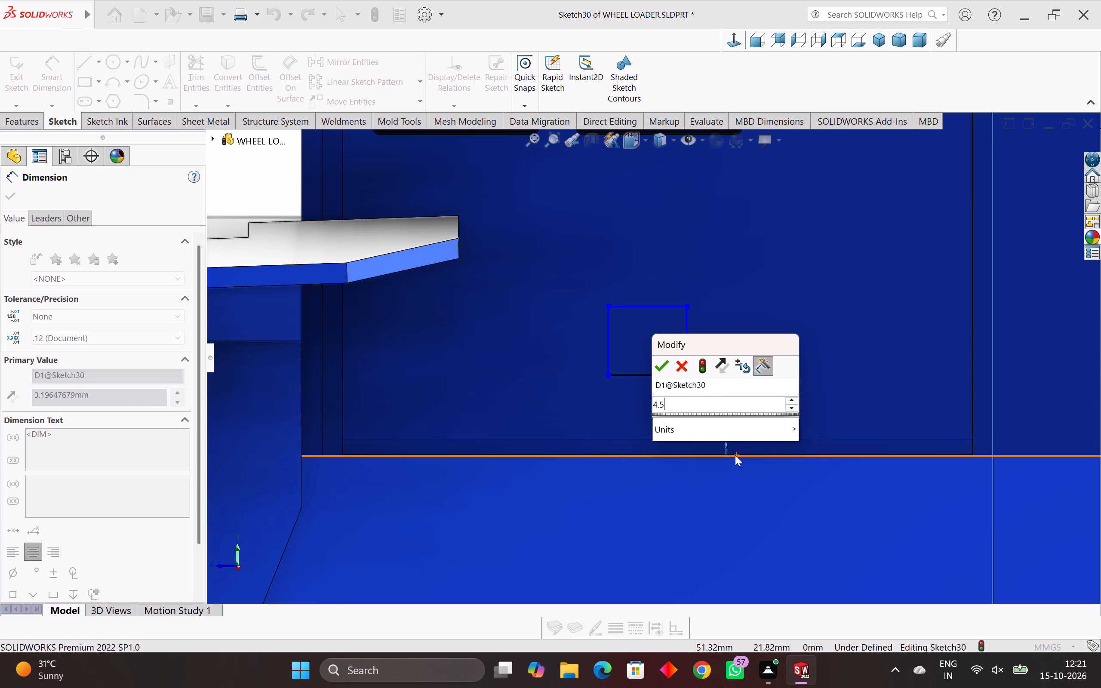
key("Return")
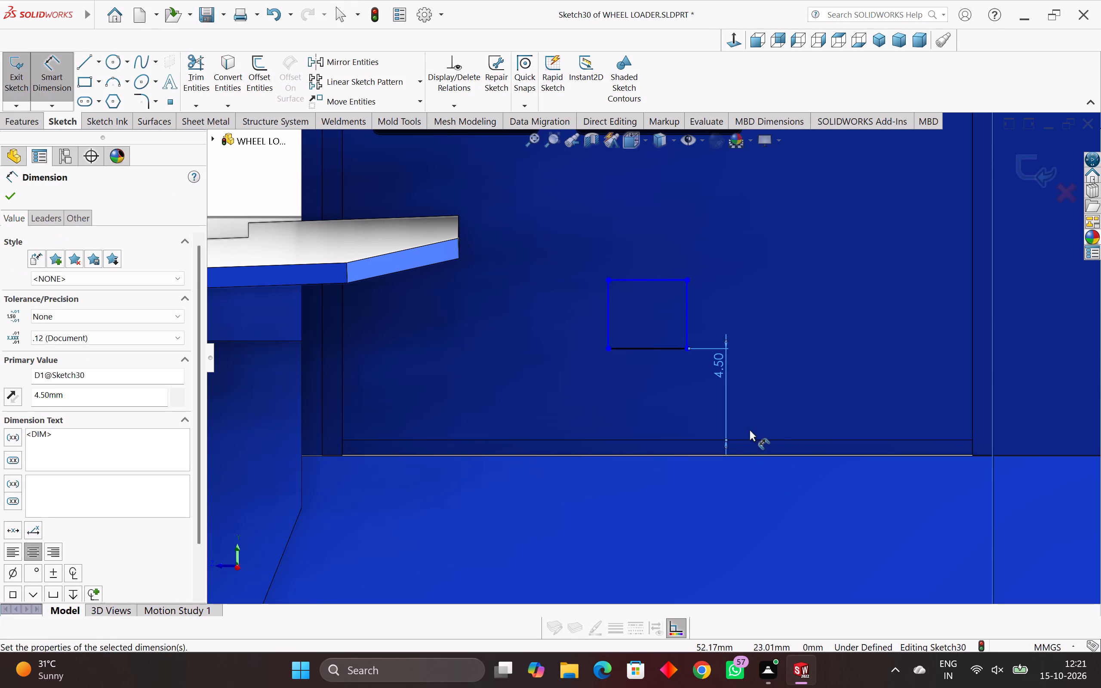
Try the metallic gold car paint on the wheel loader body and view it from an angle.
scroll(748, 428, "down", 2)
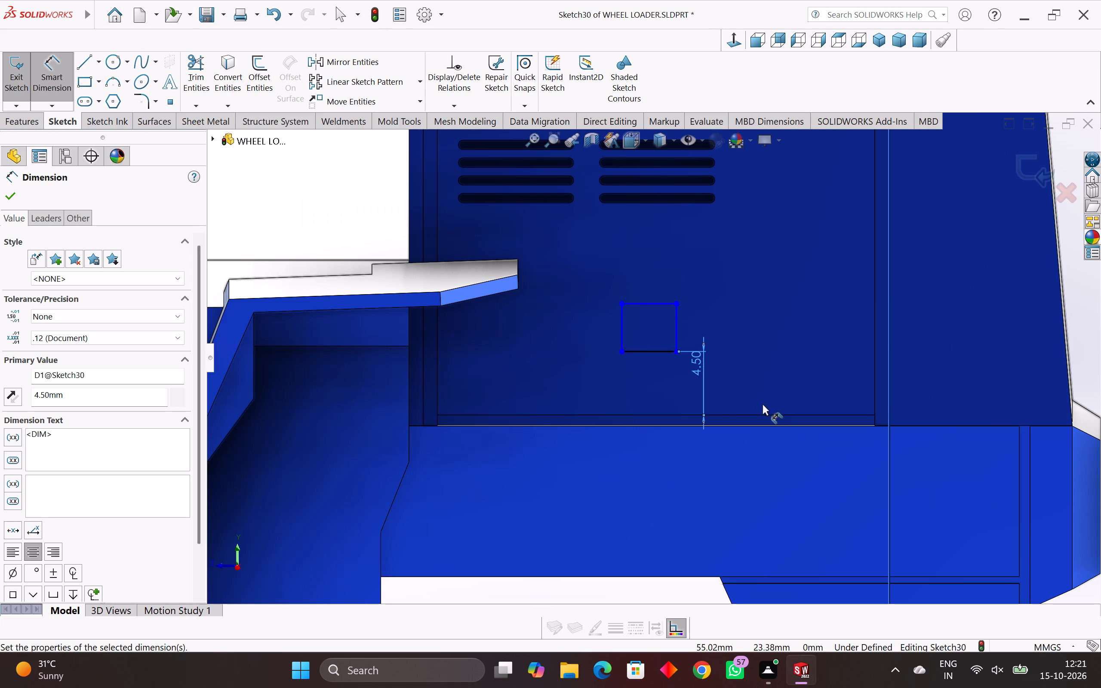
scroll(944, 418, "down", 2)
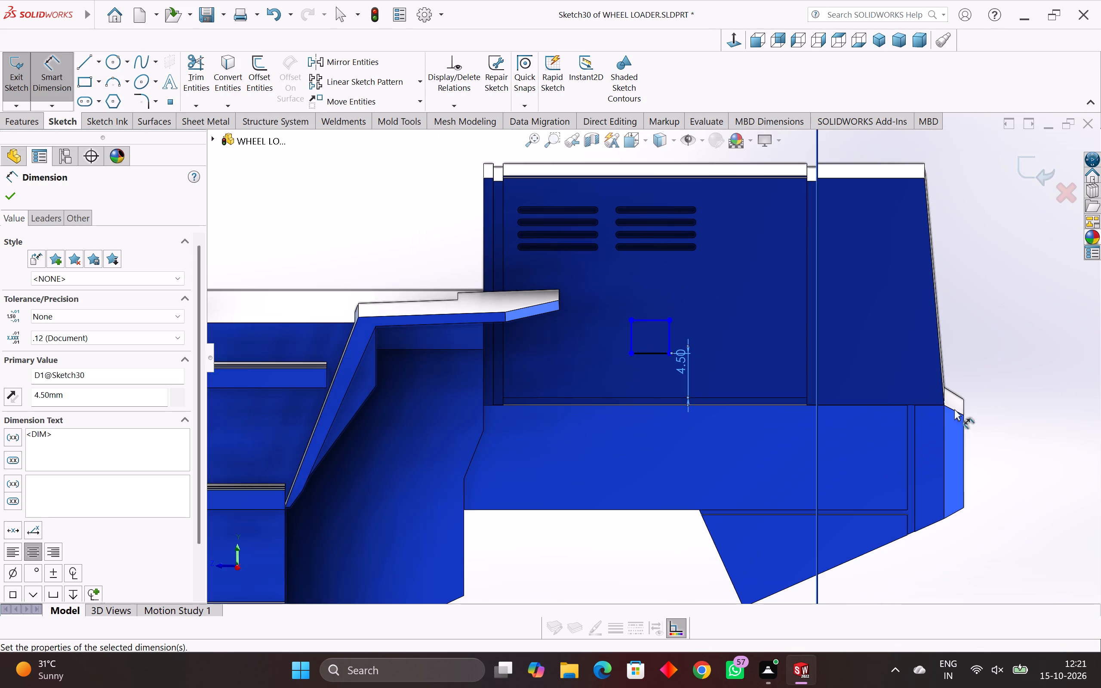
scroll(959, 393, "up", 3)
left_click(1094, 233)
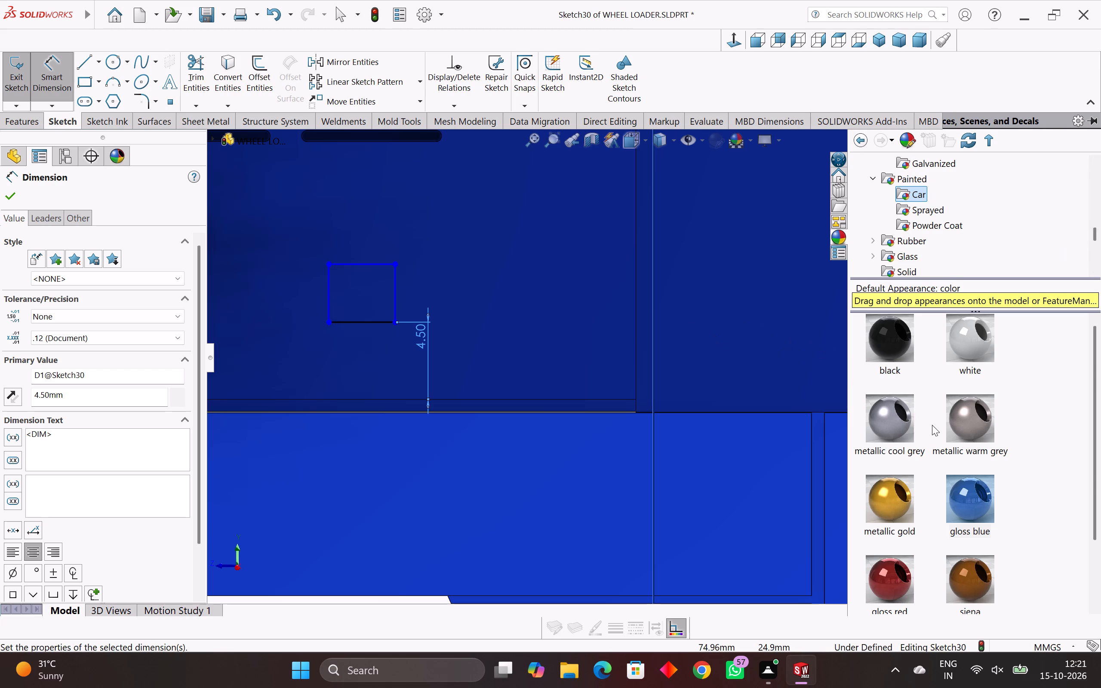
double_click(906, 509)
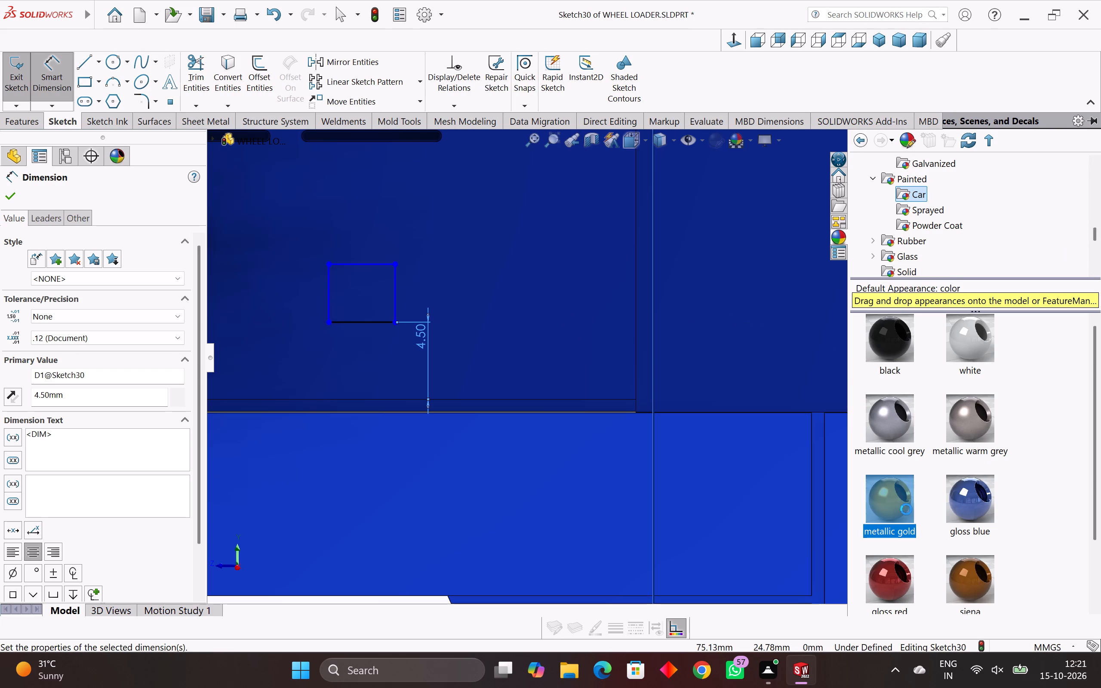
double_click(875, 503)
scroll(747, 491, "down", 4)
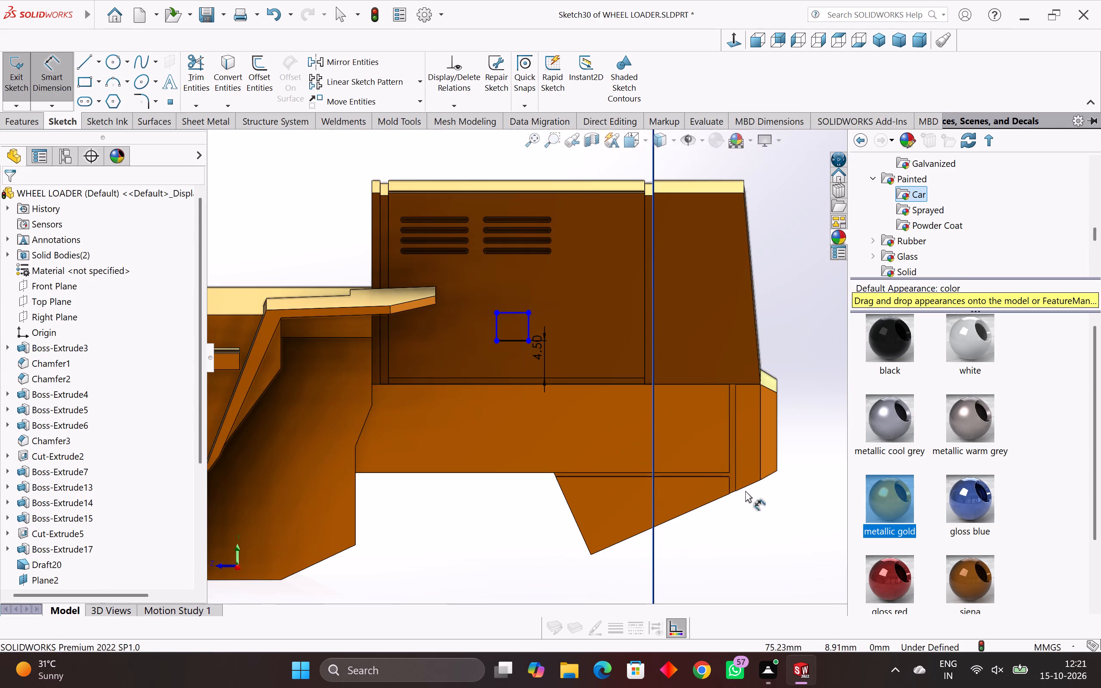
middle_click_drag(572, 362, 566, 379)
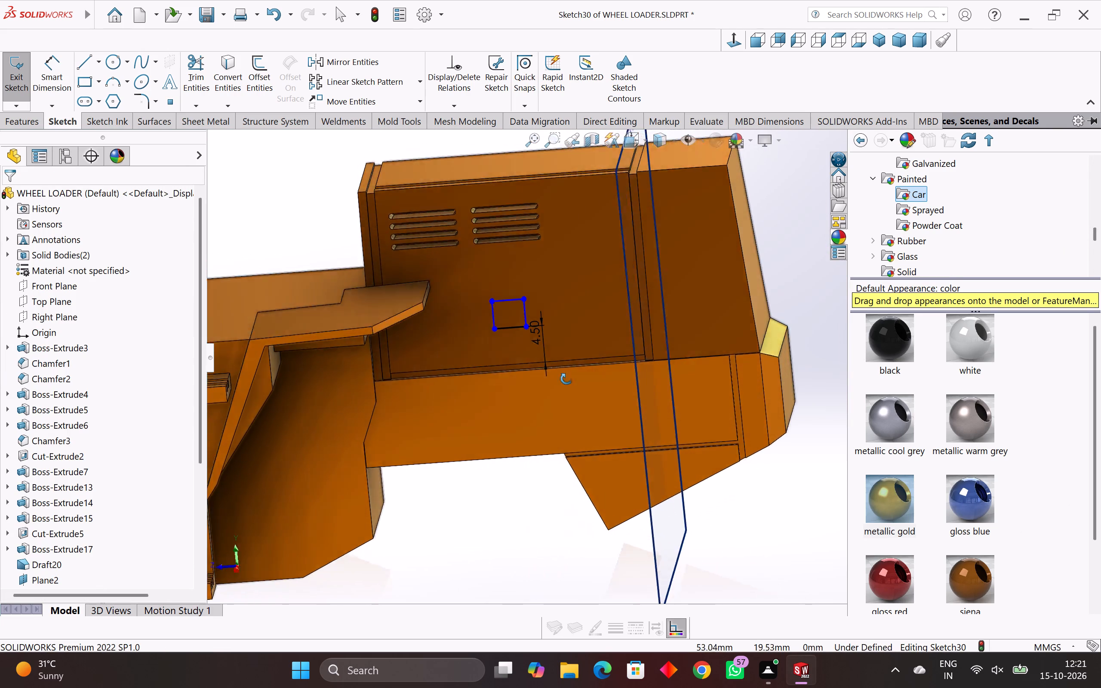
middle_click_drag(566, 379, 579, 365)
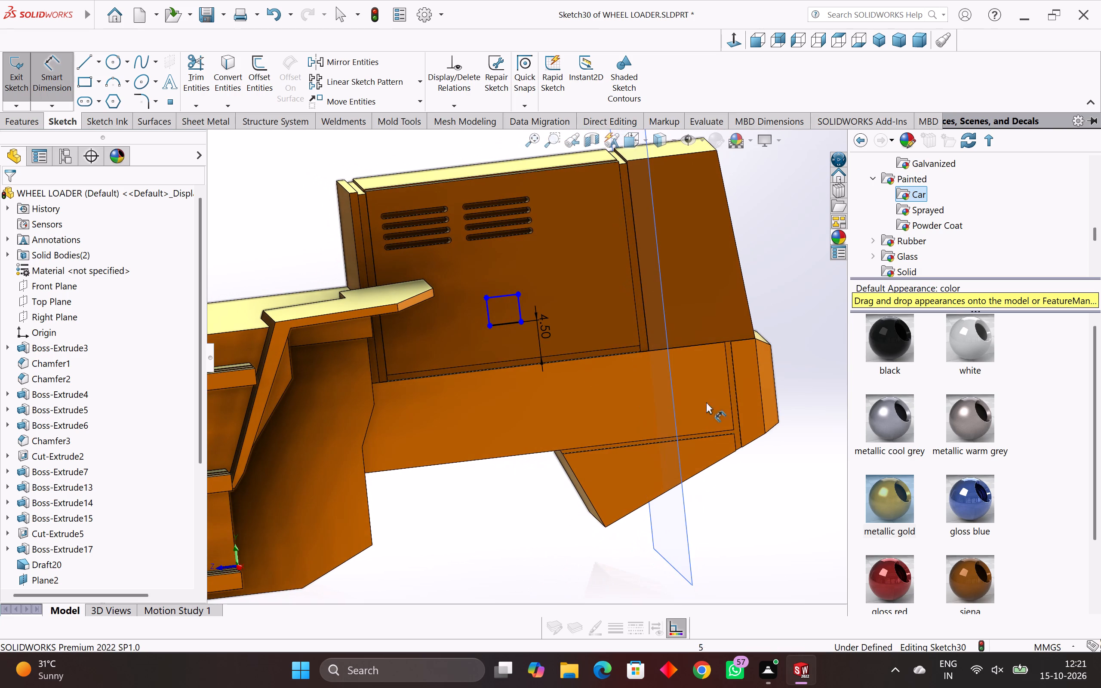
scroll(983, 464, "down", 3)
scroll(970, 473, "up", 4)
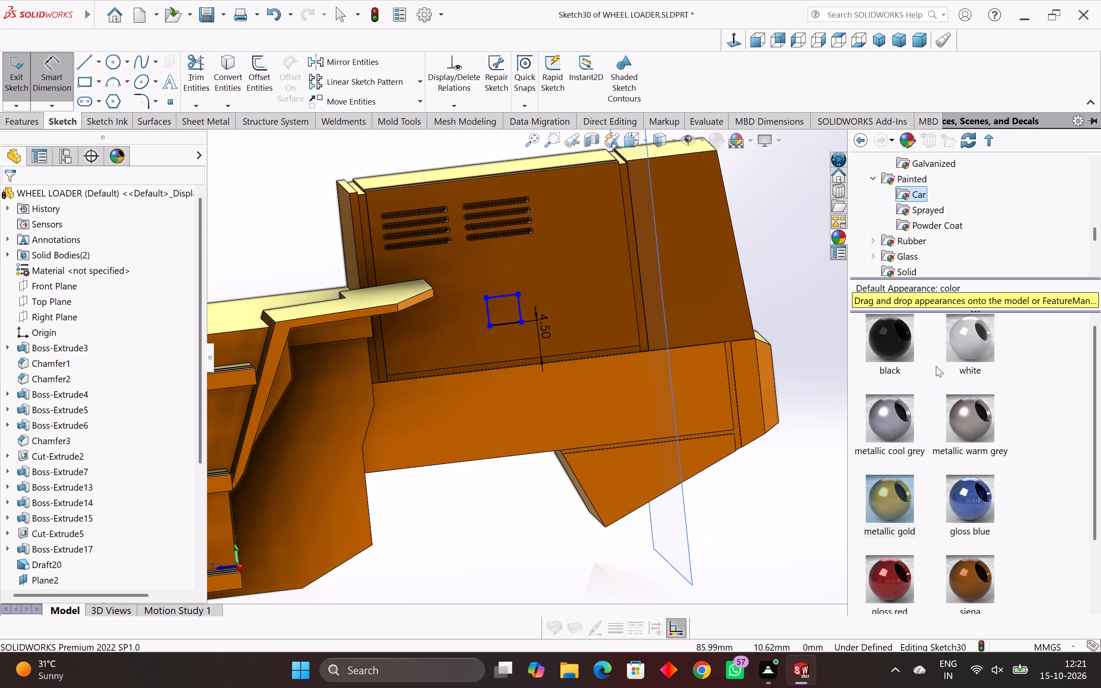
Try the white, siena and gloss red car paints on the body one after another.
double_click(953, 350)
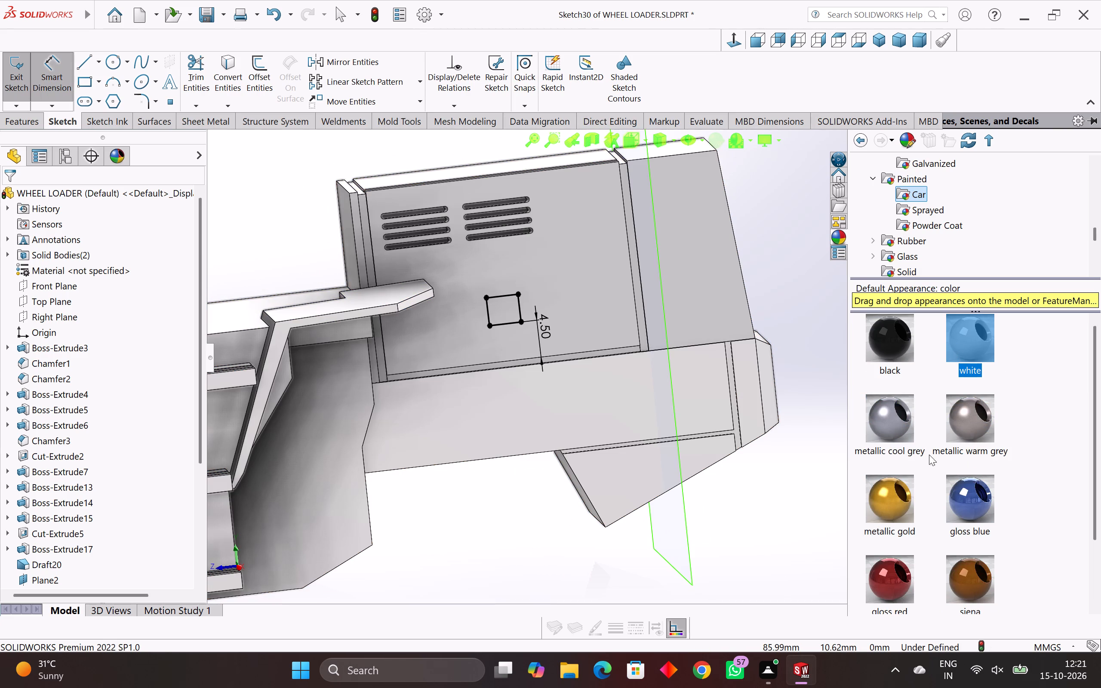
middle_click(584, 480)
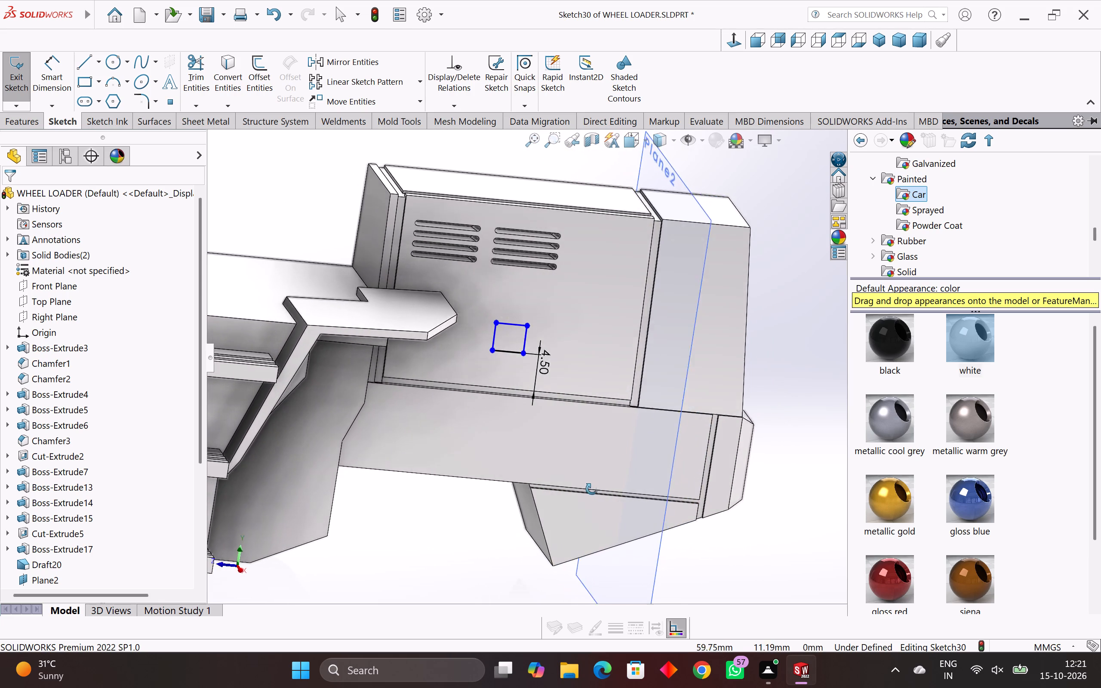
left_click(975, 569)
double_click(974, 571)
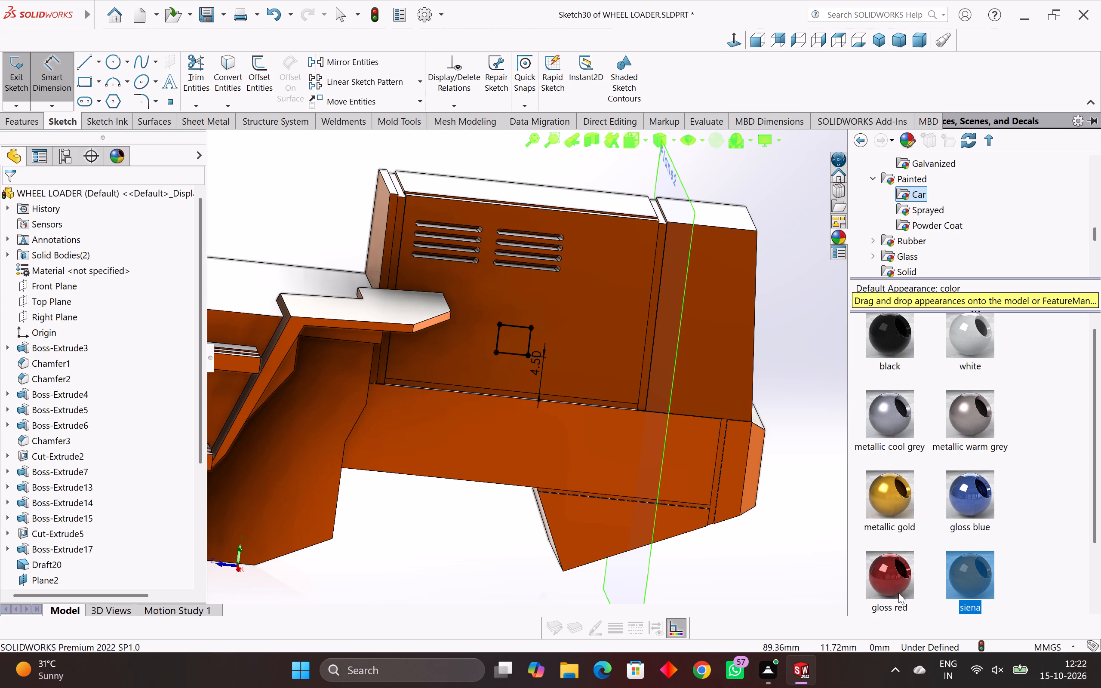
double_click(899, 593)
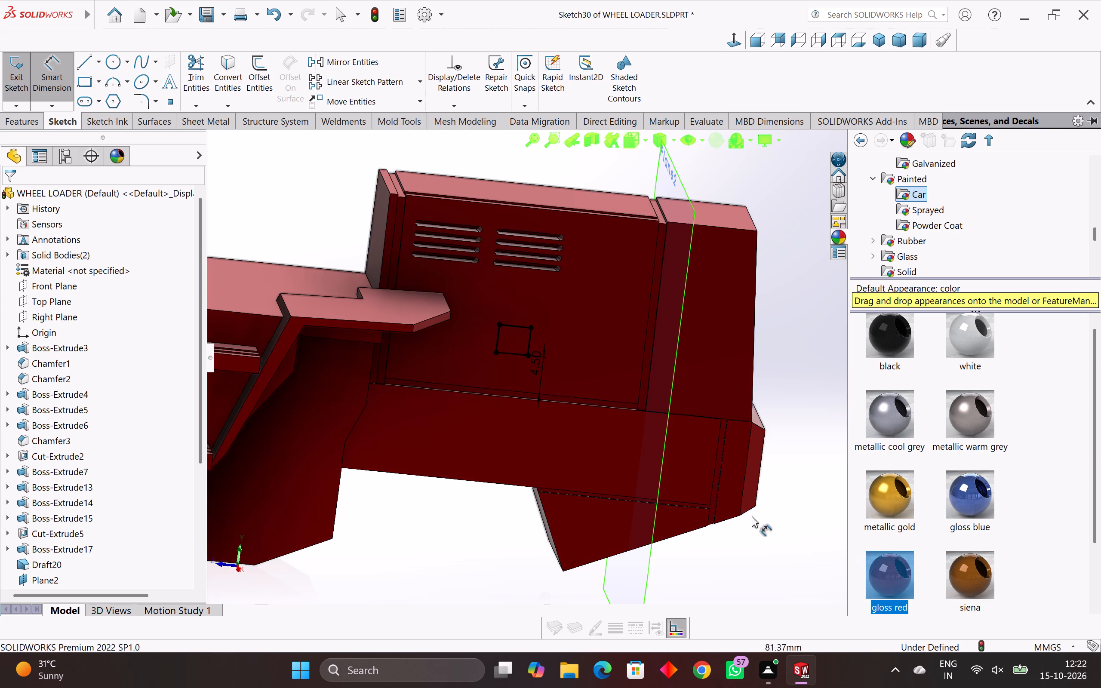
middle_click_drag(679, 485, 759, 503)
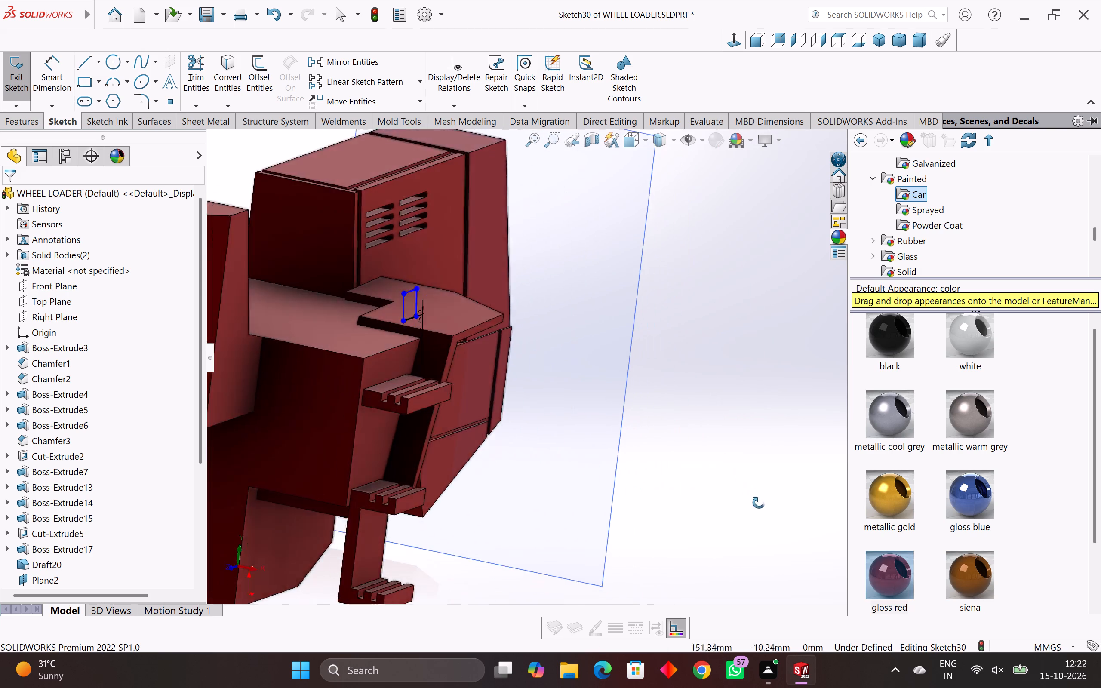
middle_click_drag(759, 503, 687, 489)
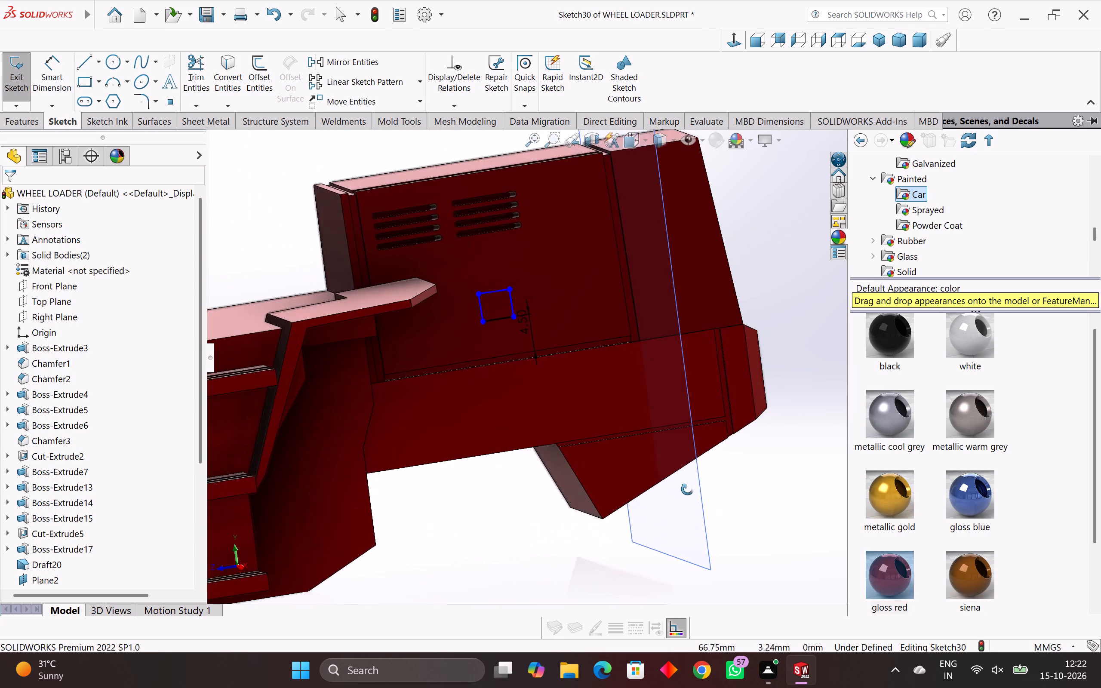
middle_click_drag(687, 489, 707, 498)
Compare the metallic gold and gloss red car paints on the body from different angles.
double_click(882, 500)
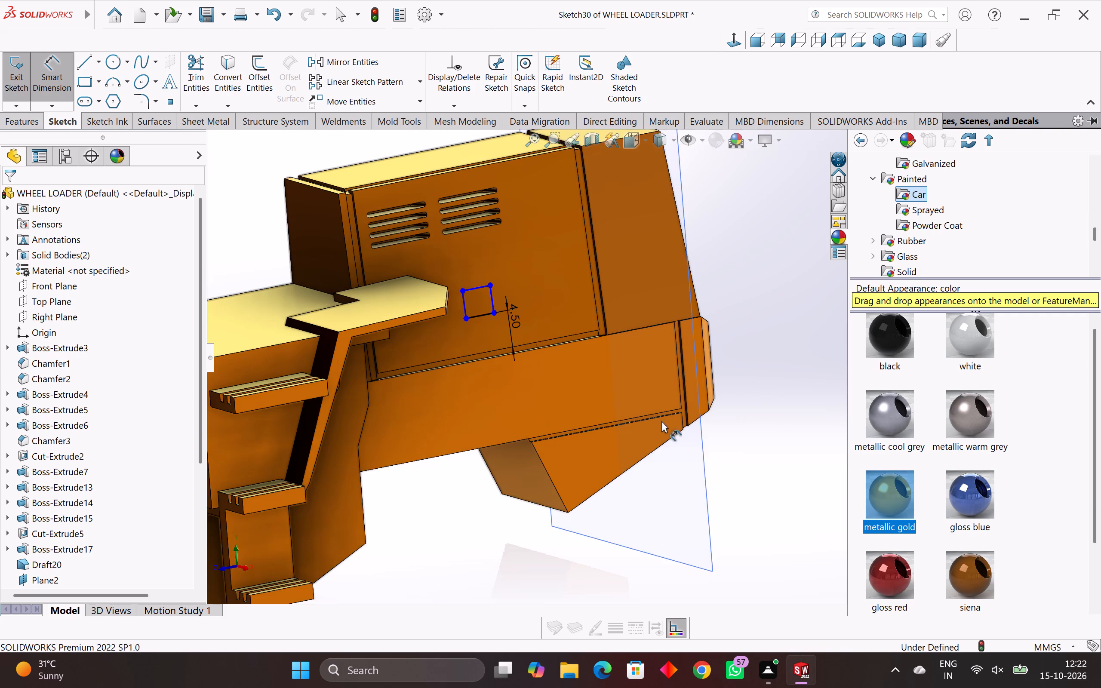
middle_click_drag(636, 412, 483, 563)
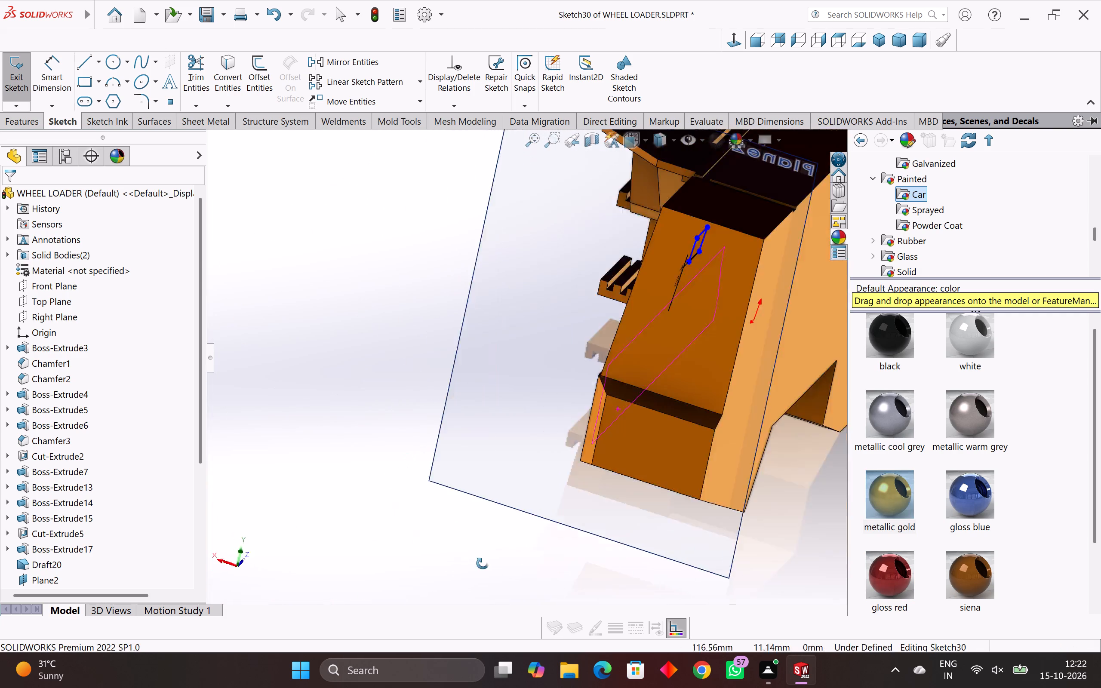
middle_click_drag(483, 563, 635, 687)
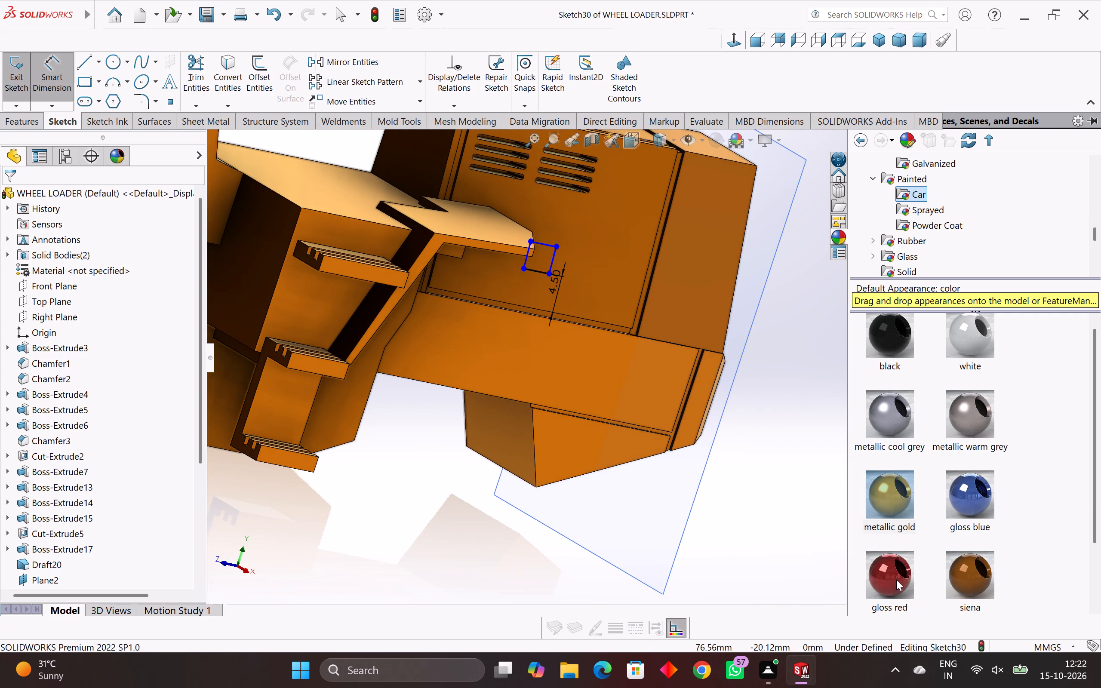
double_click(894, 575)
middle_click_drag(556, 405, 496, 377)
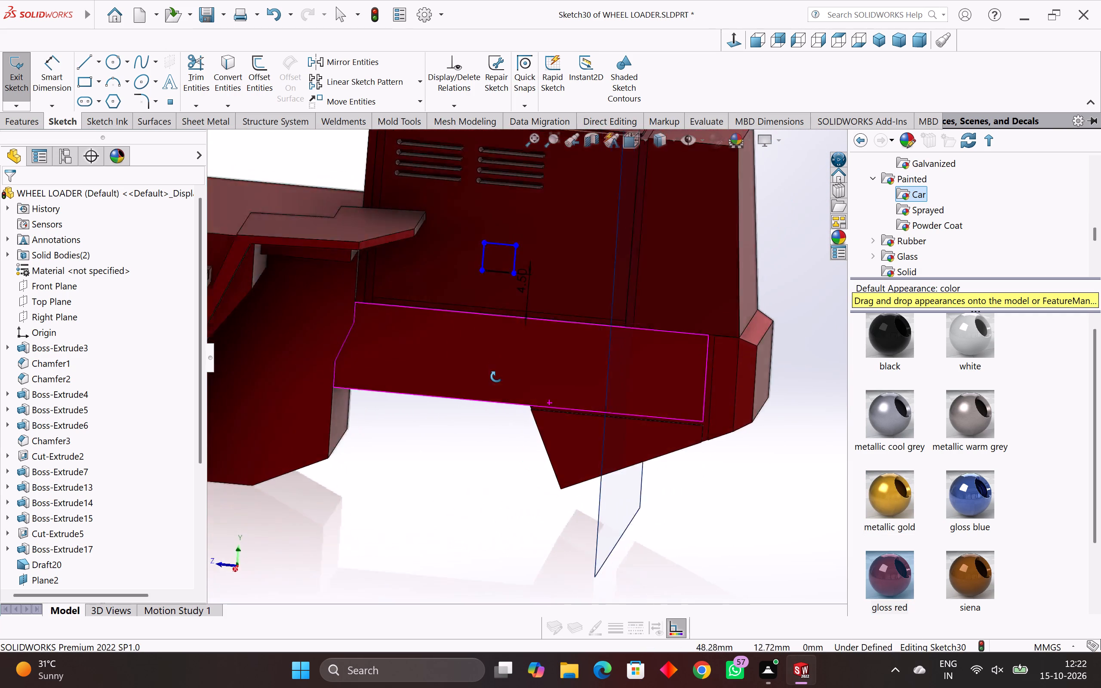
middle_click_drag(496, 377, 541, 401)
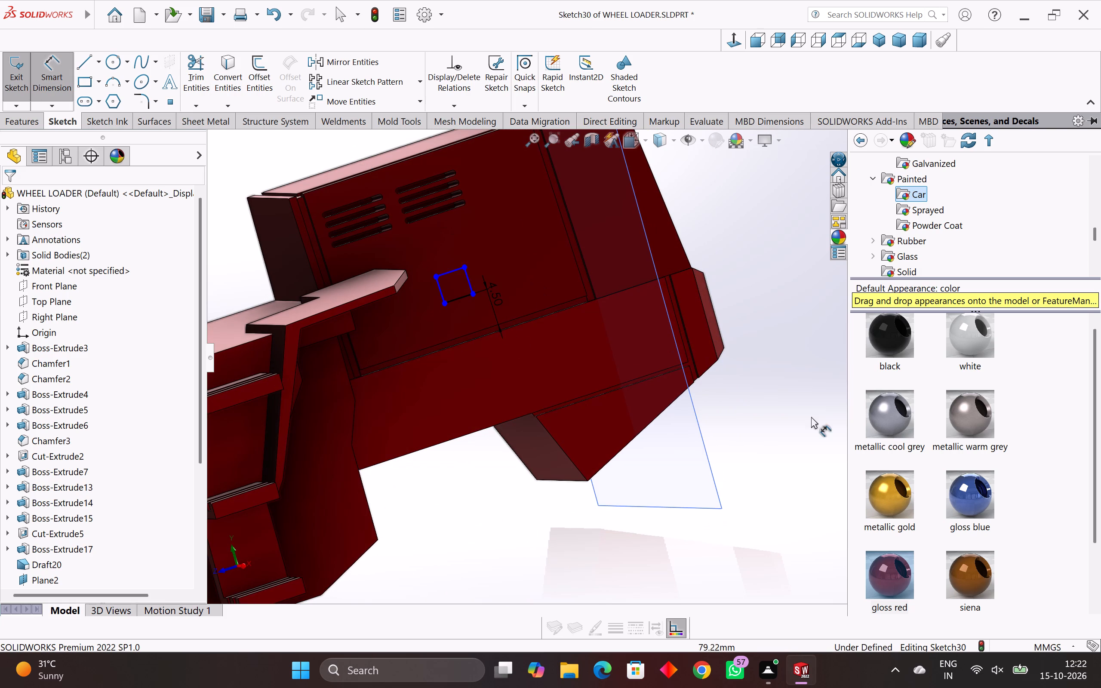
Apply the candy apple red car paint to the body after comparing it with gloss red and metallic gold, and return to the sketch.
scroll(927, 534, "down", 4)
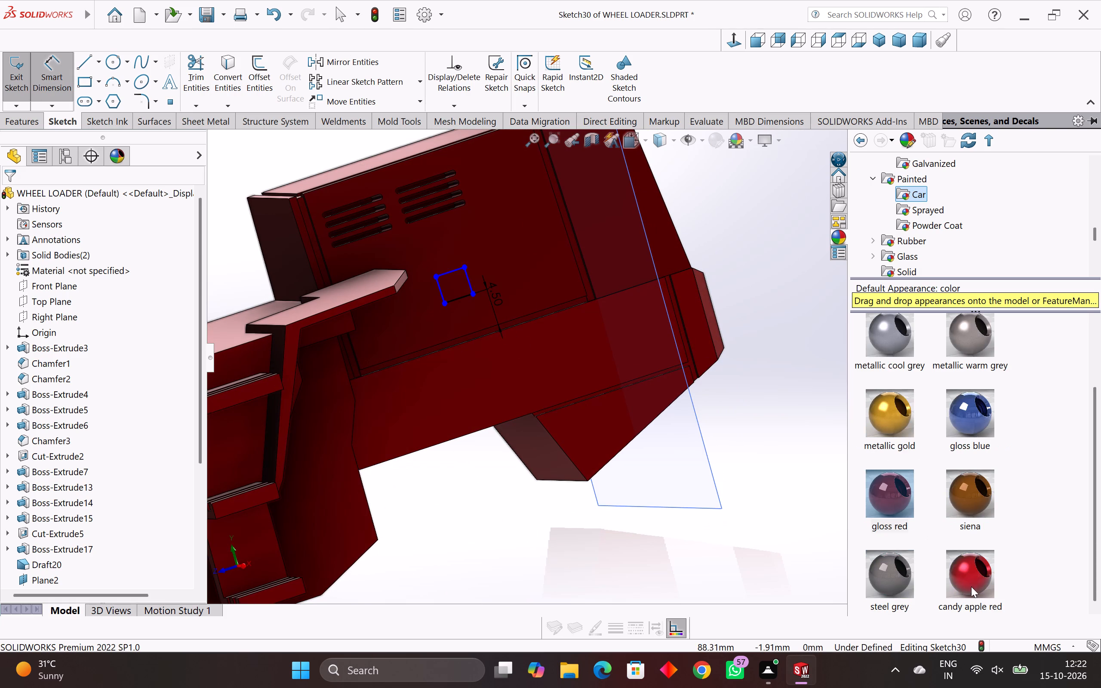
double_click(973, 588)
middle_click_drag(658, 385, 637, 430)
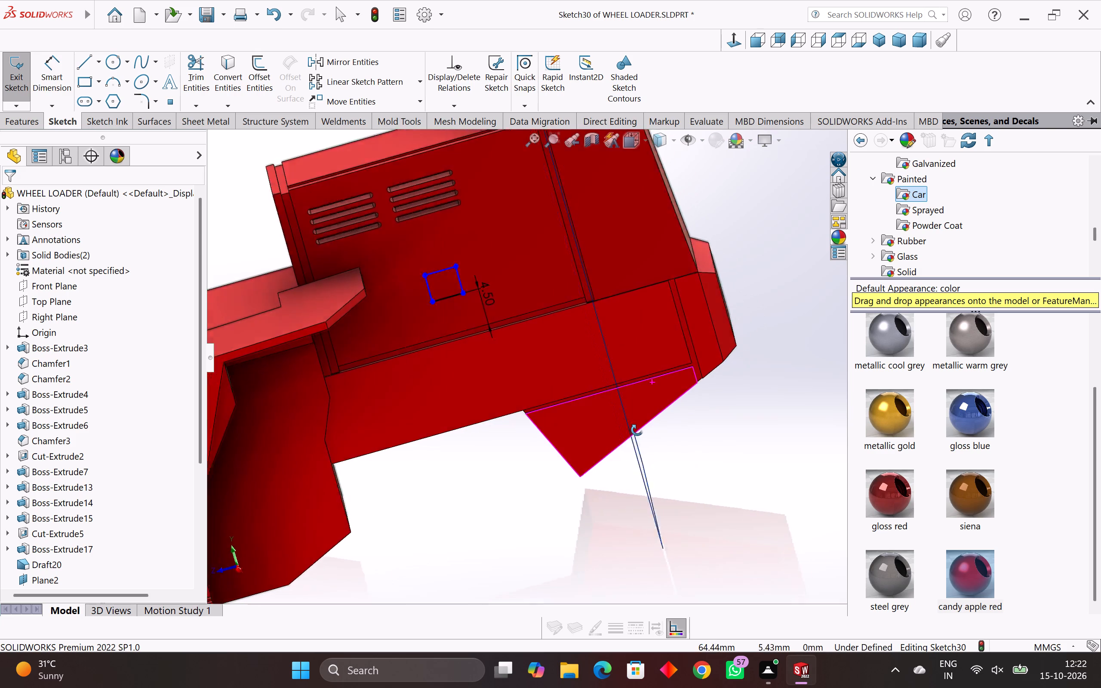
middle_click_drag(637, 430, 640, 432)
scroll(640, 432, "down", 1)
scroll(540, 398, "down", 2)
middle_click_drag(537, 392, 552, 331)
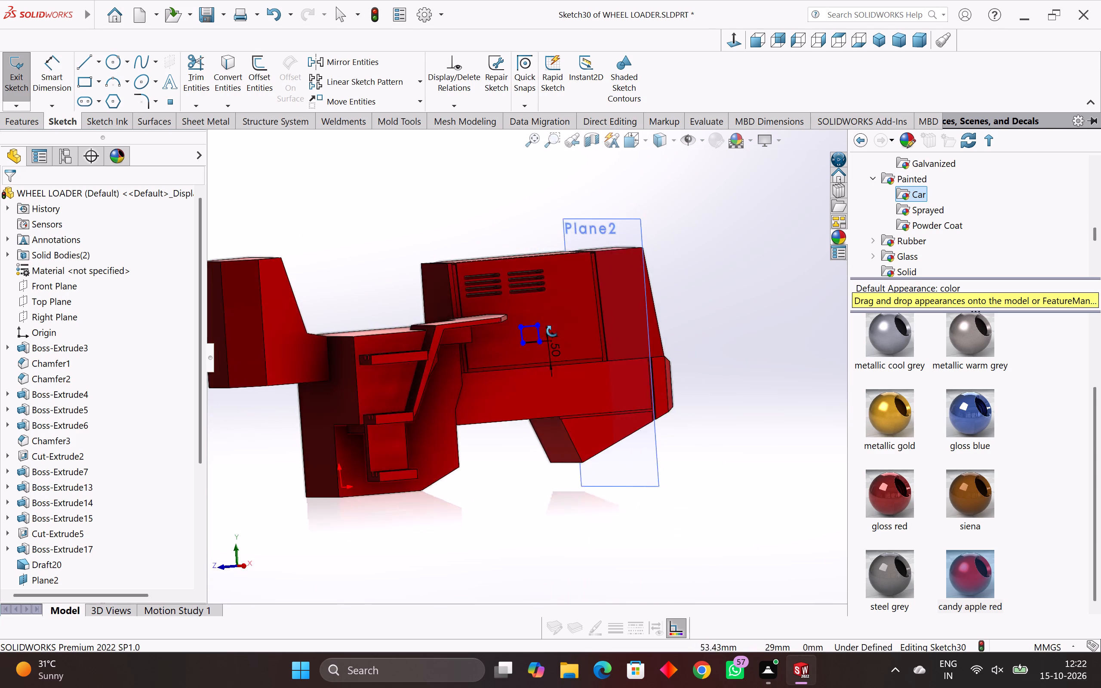
middle_click_drag(552, 331, 540, 353)
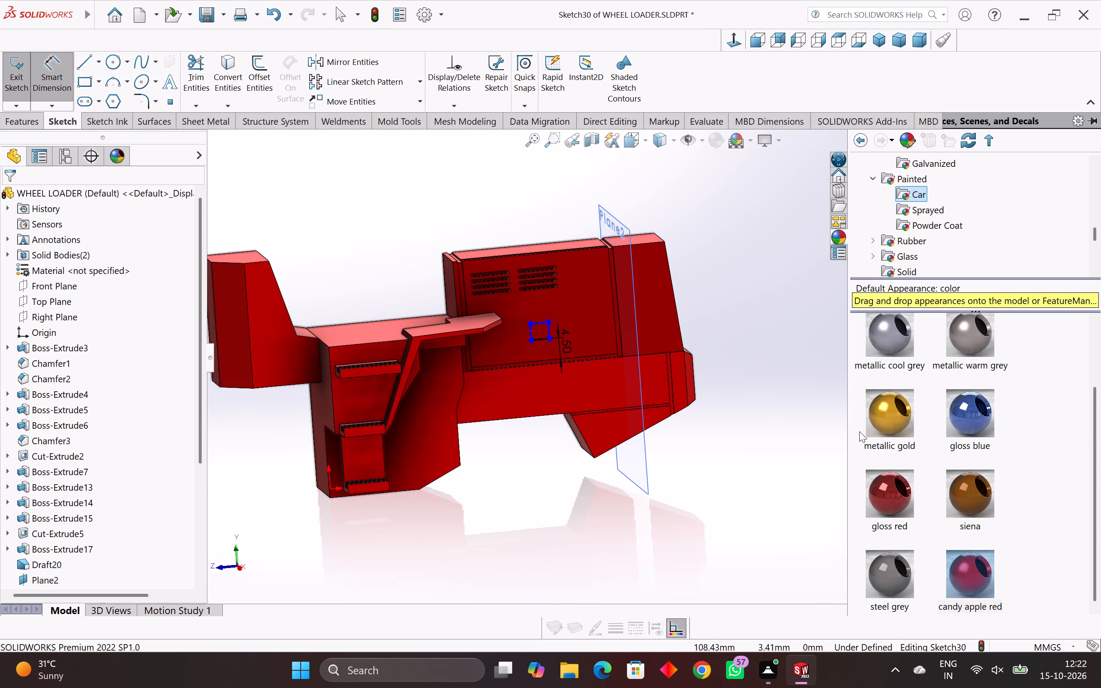
triple_click(893, 499)
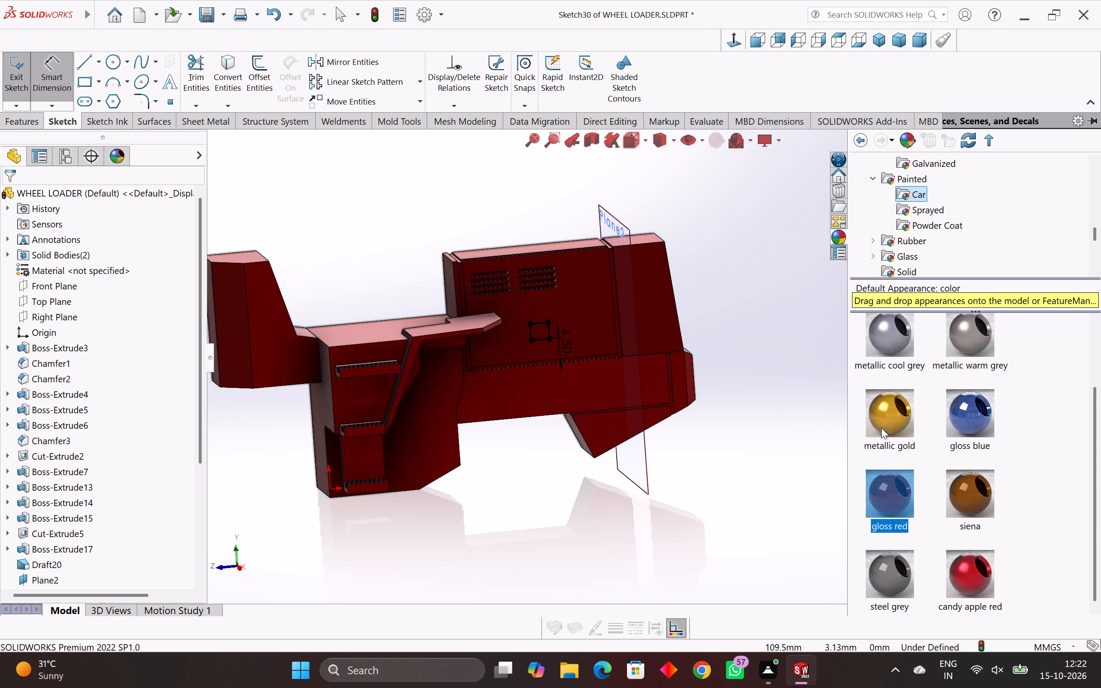
double_click(881, 426)
double_click(979, 573)
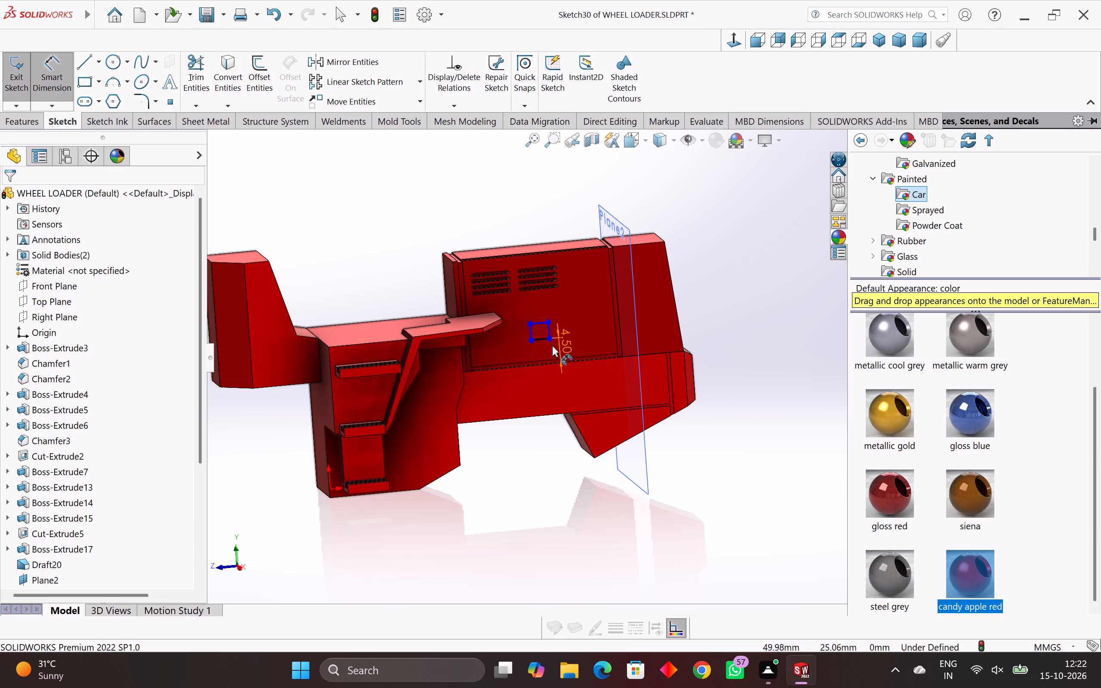
left_click(758, 227)
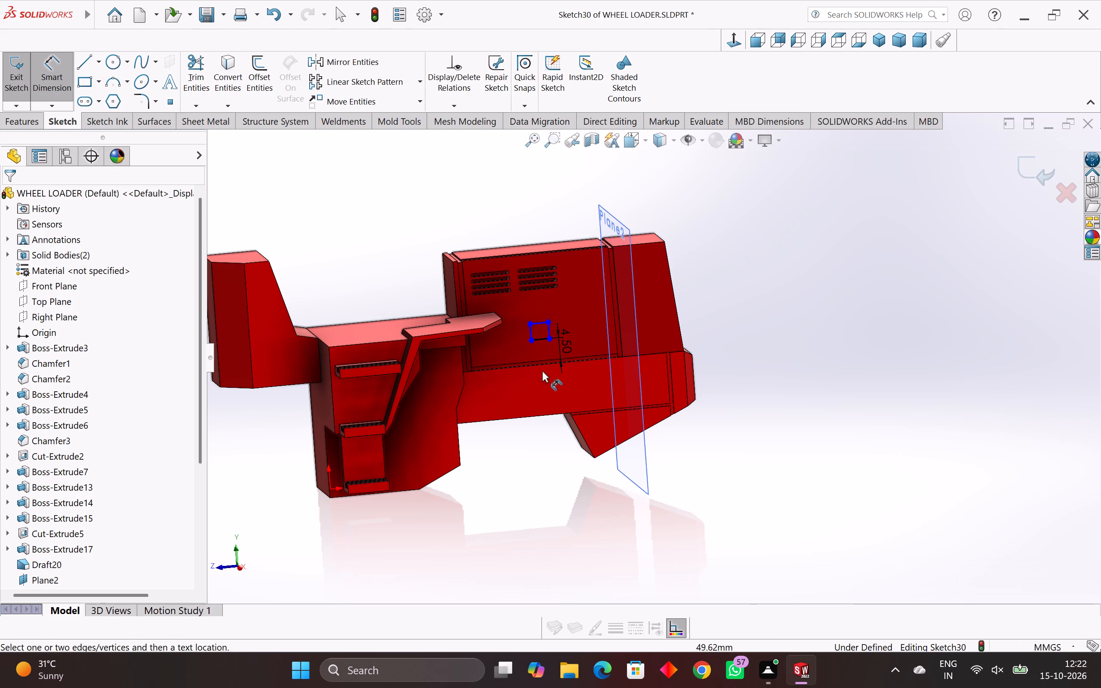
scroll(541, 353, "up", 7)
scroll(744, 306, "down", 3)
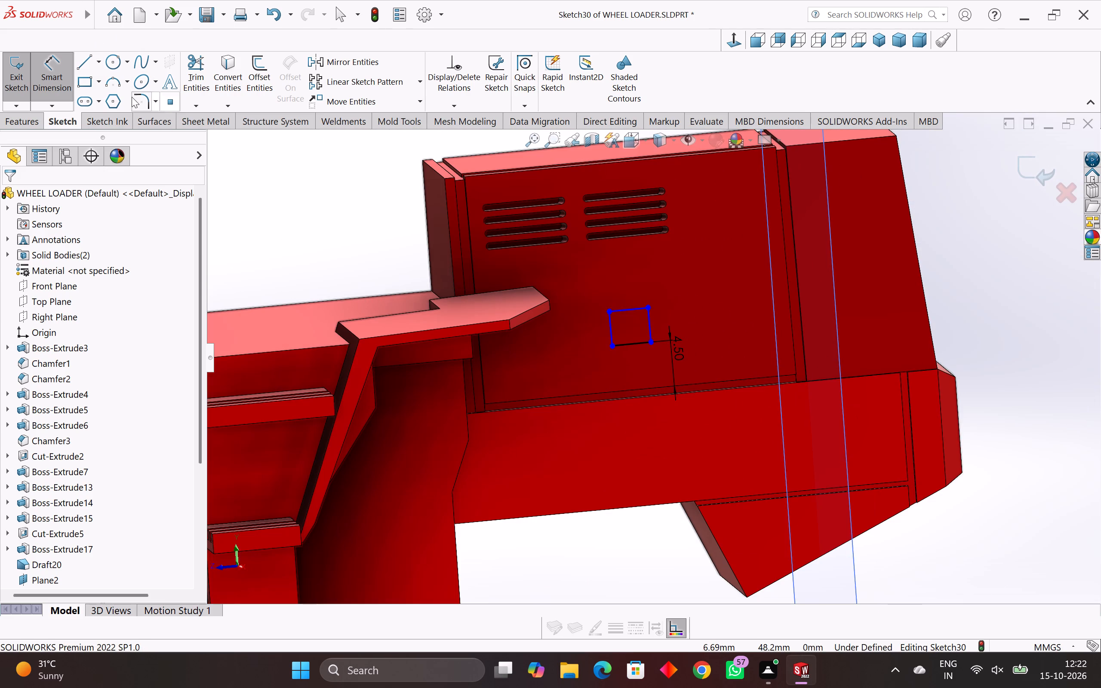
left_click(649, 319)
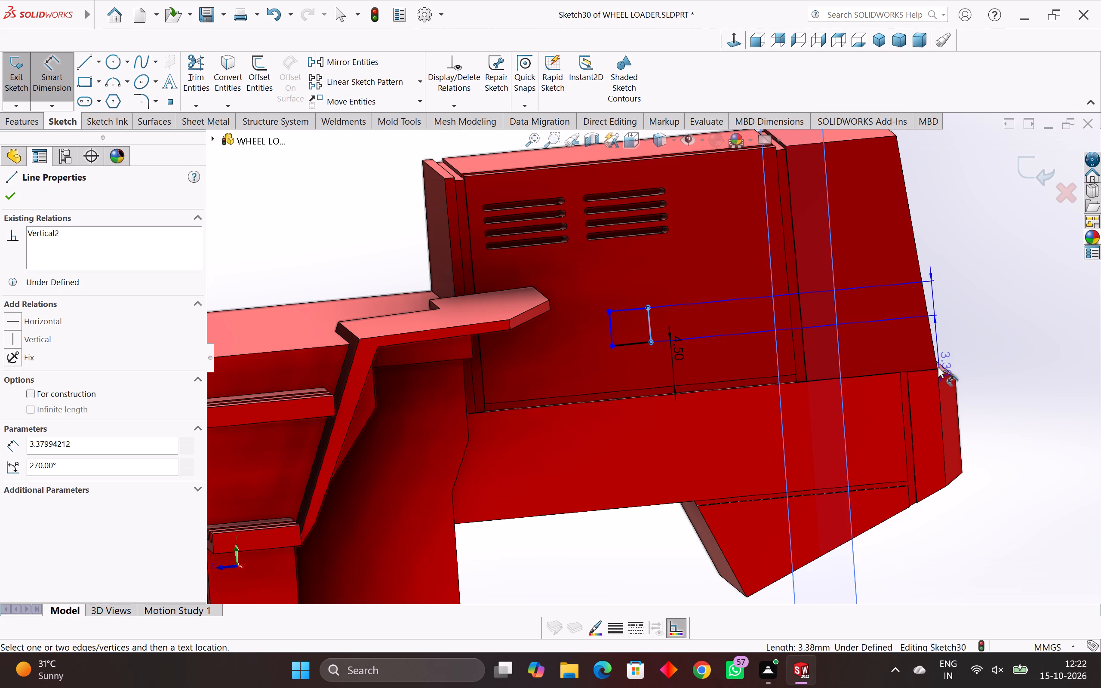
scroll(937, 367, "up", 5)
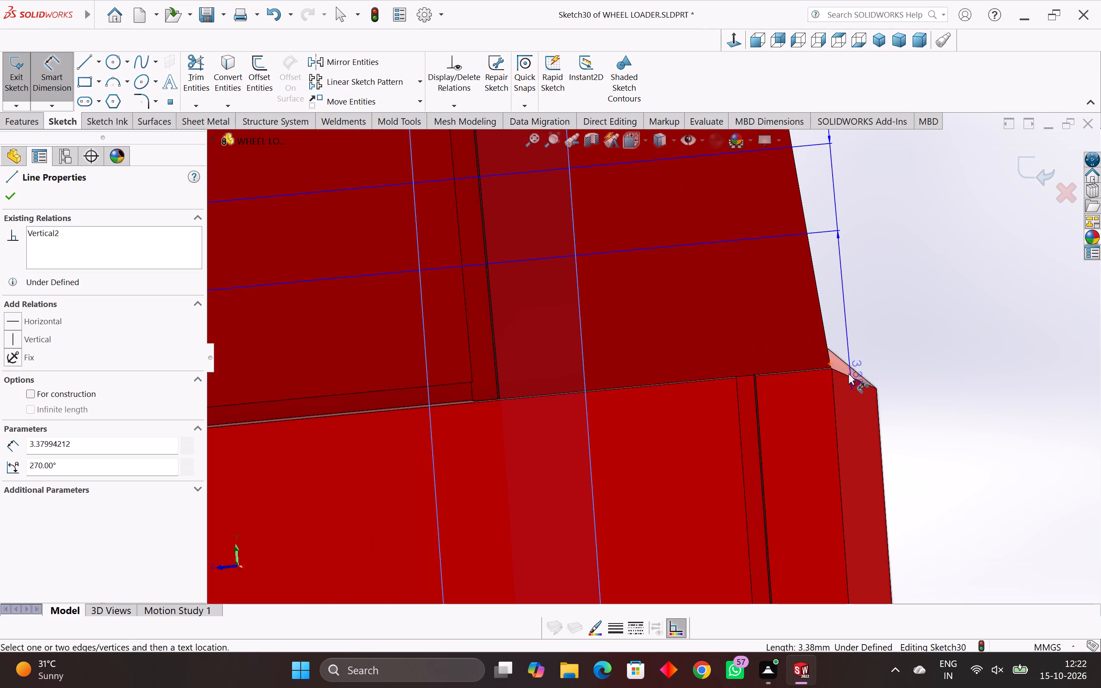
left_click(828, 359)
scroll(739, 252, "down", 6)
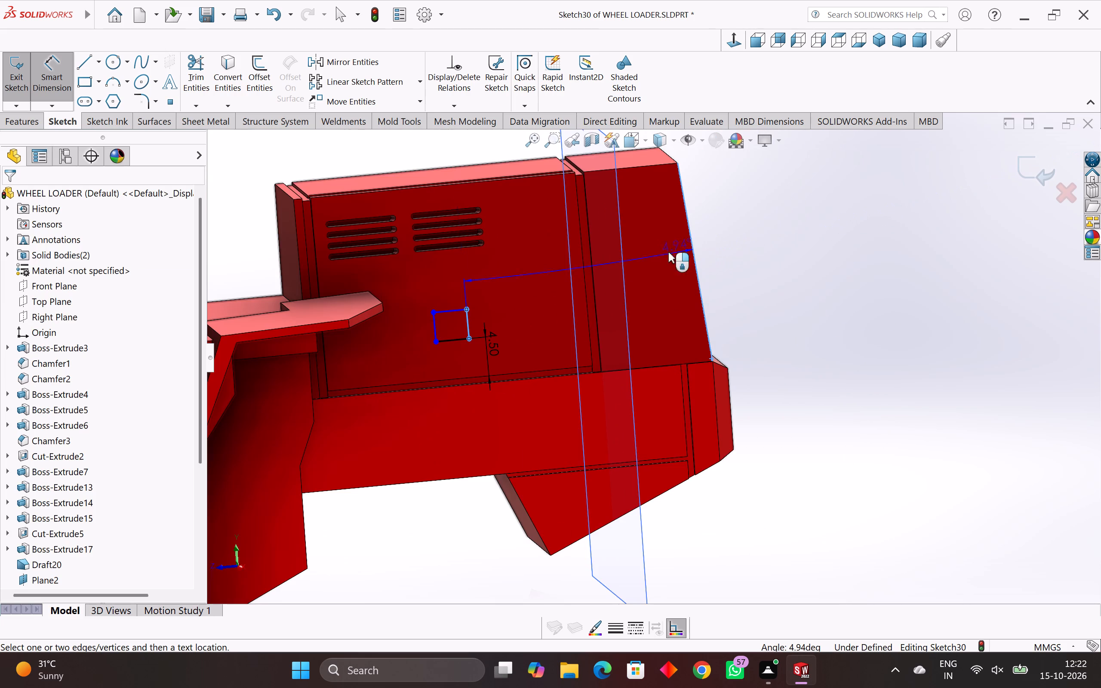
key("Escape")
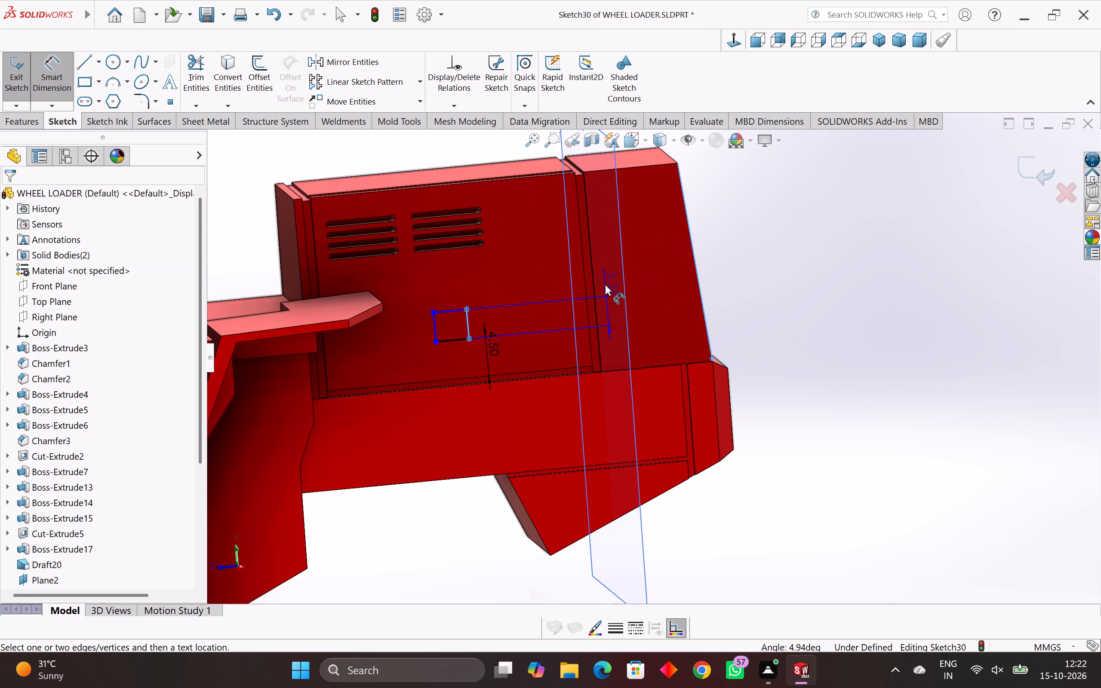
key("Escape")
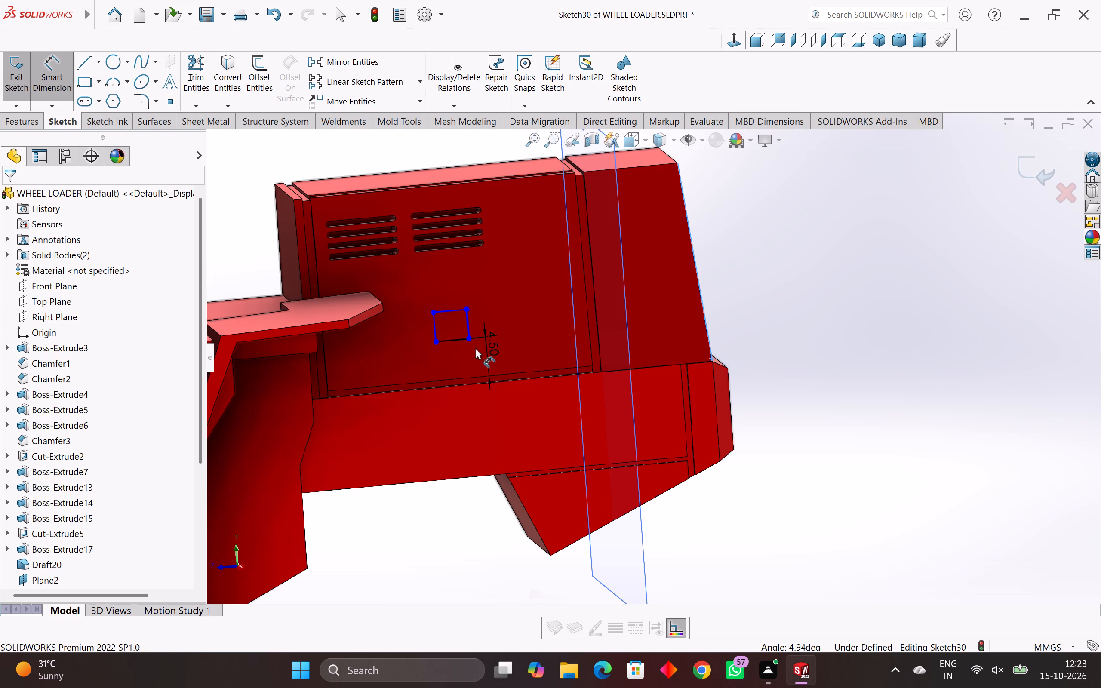
Dimension the rectangle's upper corner nearest the sloped end of the hood 27.5 mm horizontally from the sloped edge's lower vertex.
scroll(504, 307, "up", 3)
left_click(469, 318)
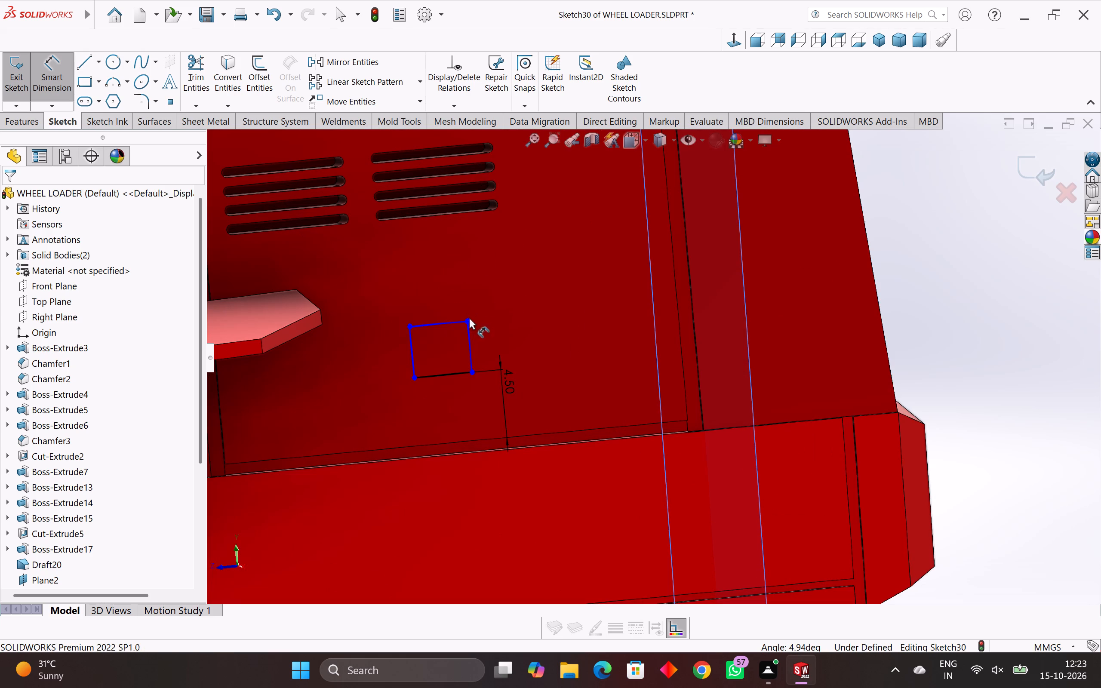
left_click(468, 320)
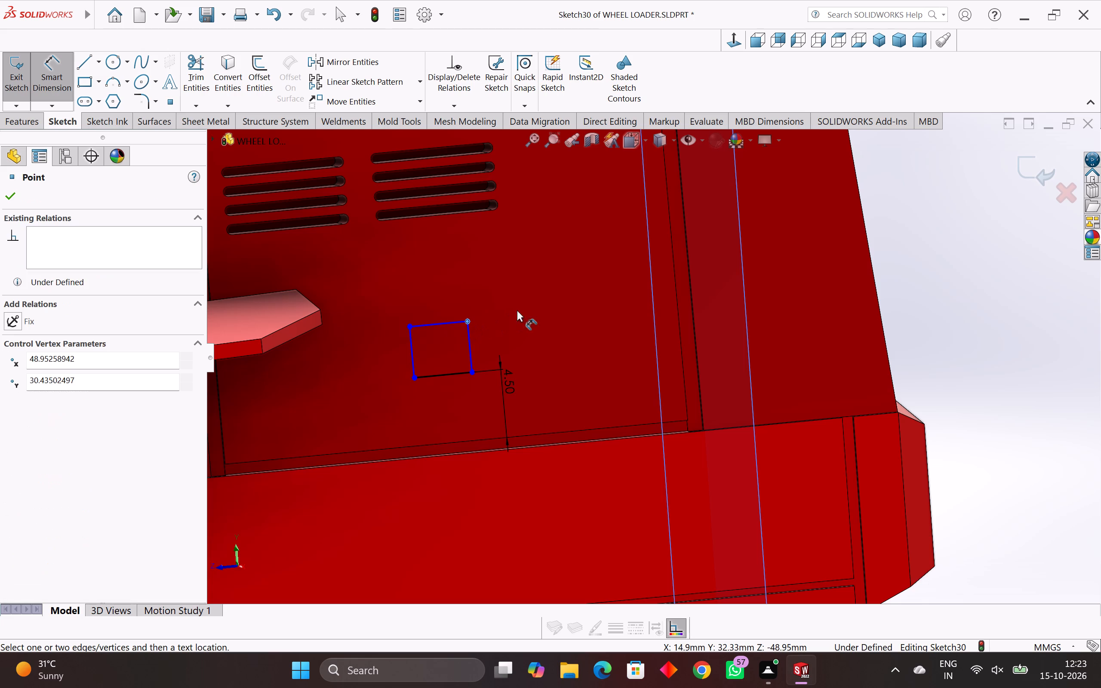
left_click(881, 321)
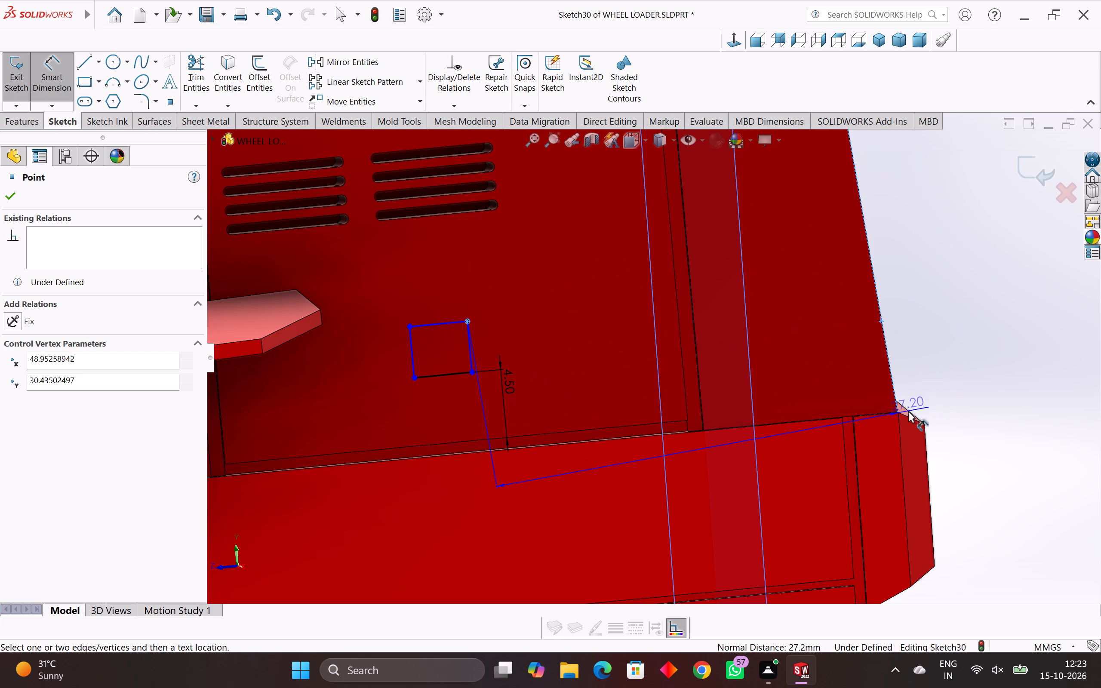
key("Escape")
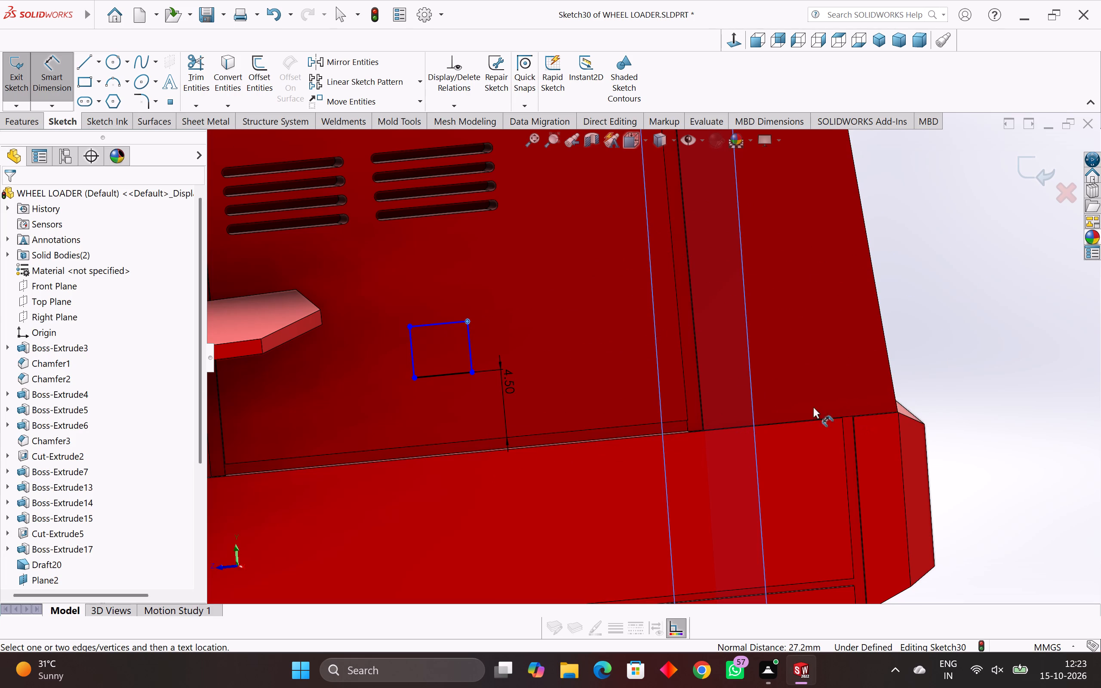
scroll(902, 417, "up", 4)
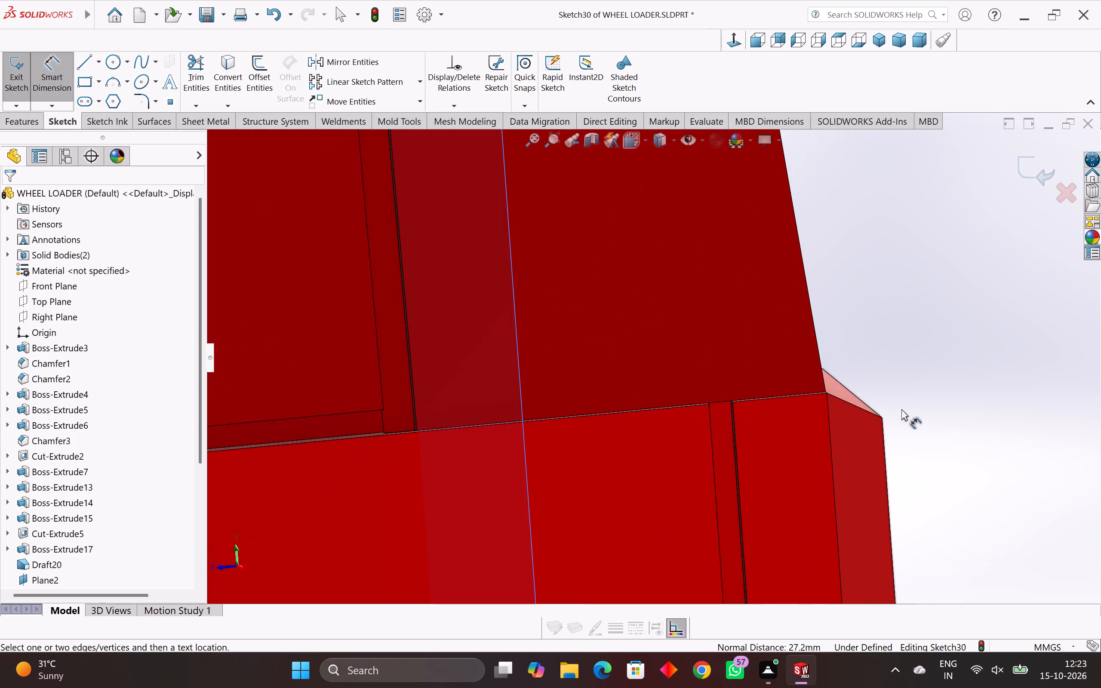
scroll(859, 396, "up", 2)
scroll(800, 387, "up", 4)
scroll(764, 381, "up", 4)
scroll(677, 380, "up", 4)
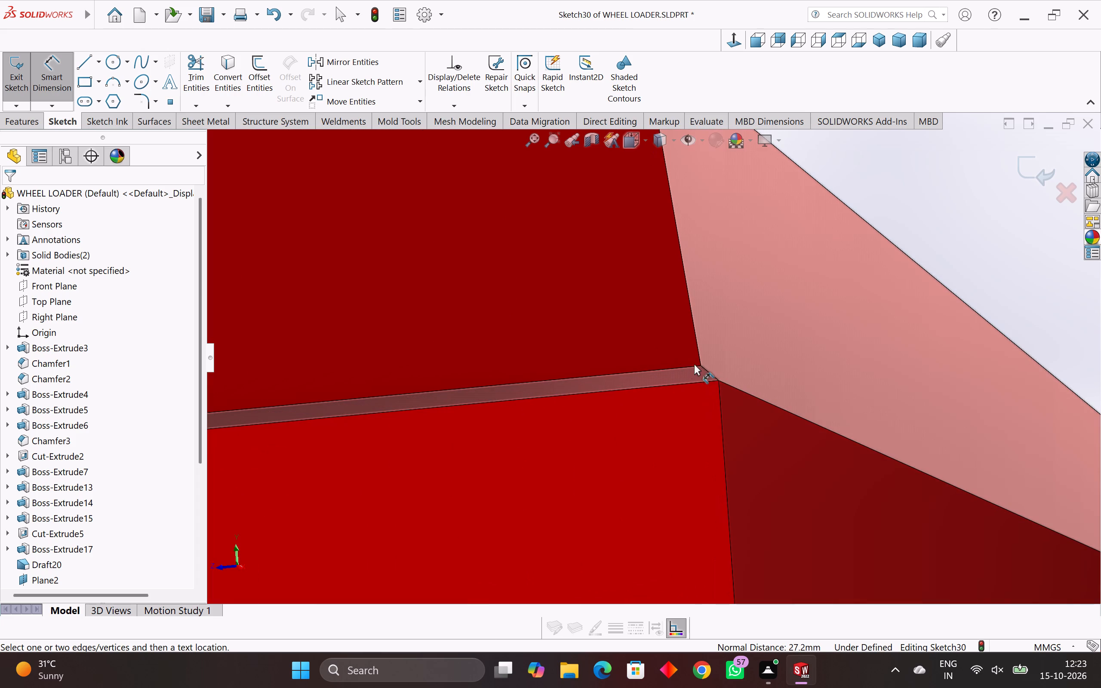
left_click(701, 365)
scroll(515, 258, "down", 2)
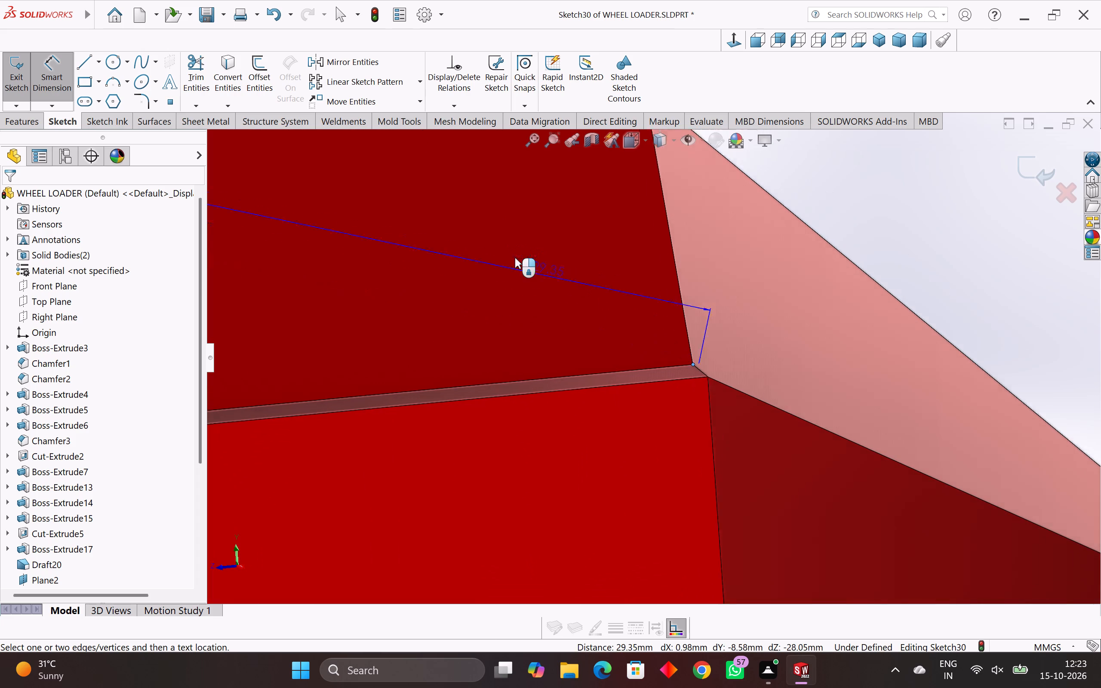
scroll(515, 258, "down", 1)
scroll(431, 253, "down", 8)
scroll(342, 265, "down", 7)
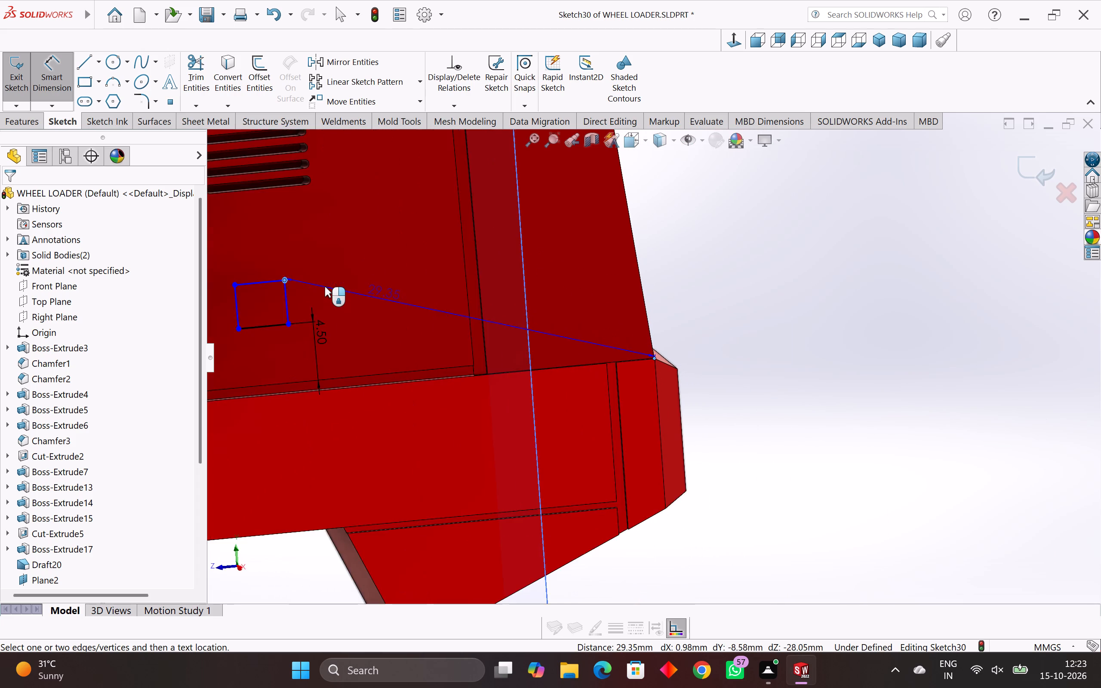
scroll(325, 286, "down", 1)
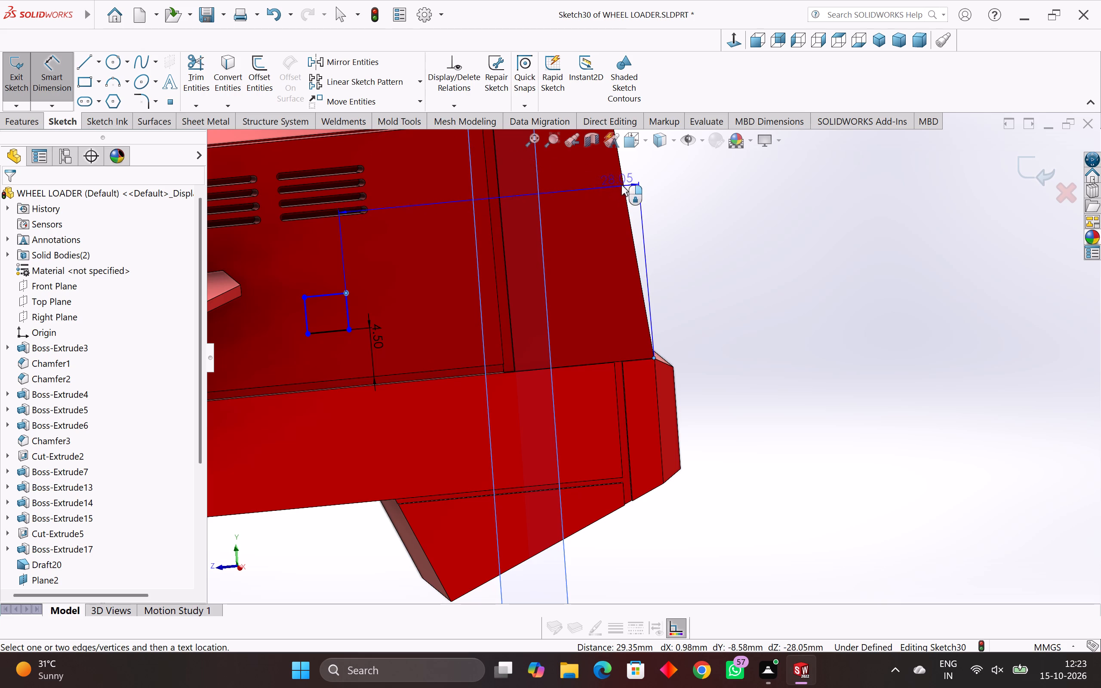
scroll(642, 176, "down", 5)
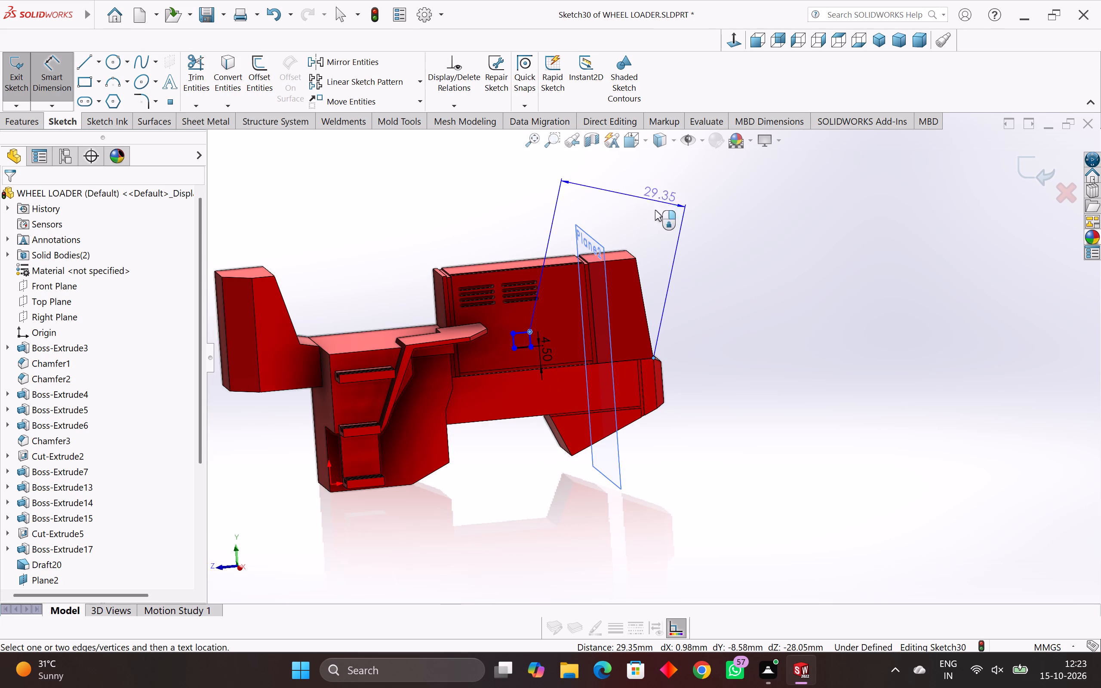
left_click(566, 316)
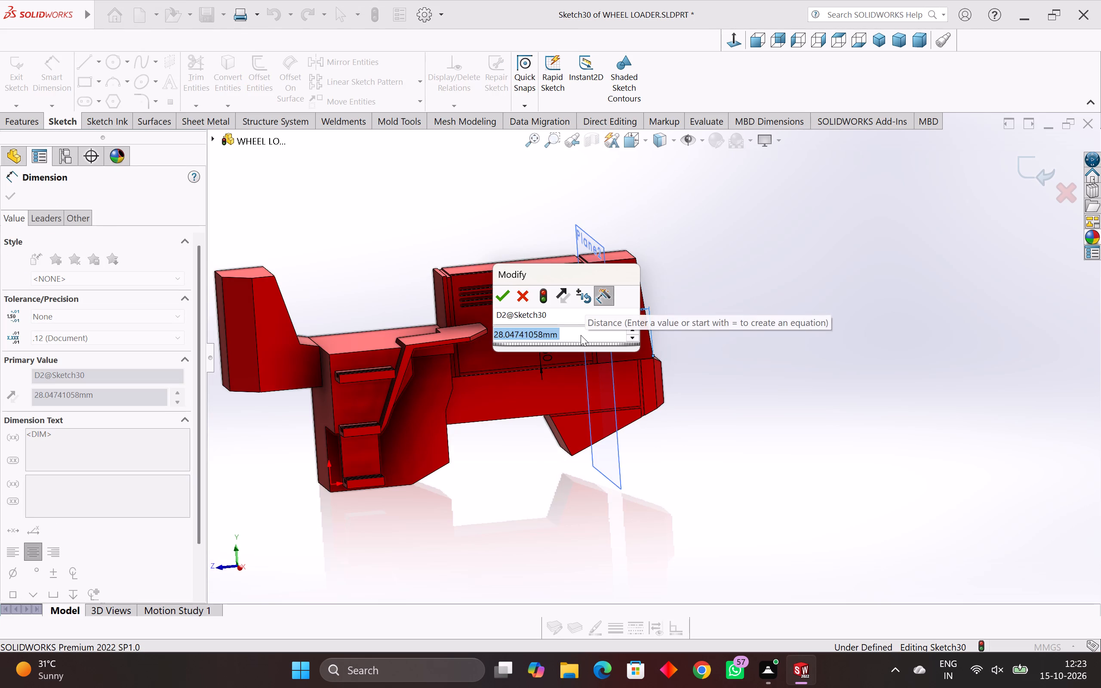
type("27.5")
key("Return")
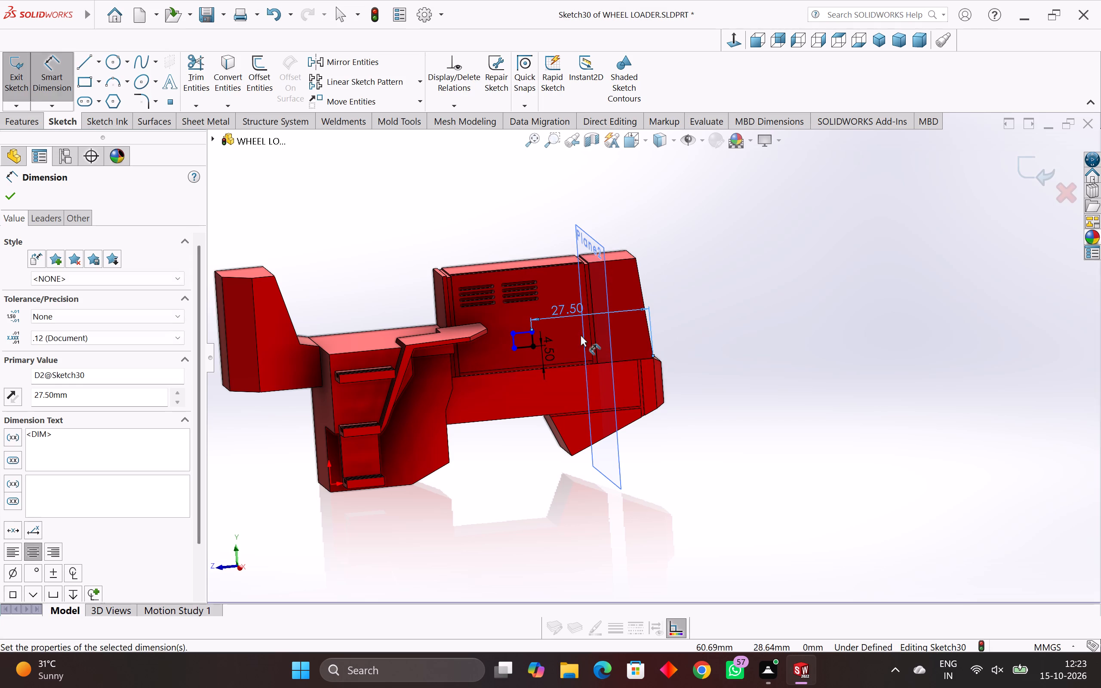
Dimension the top edge of the rectangle below the vent slots to a width of 2 mm.
scroll(520, 339, "up", 4)
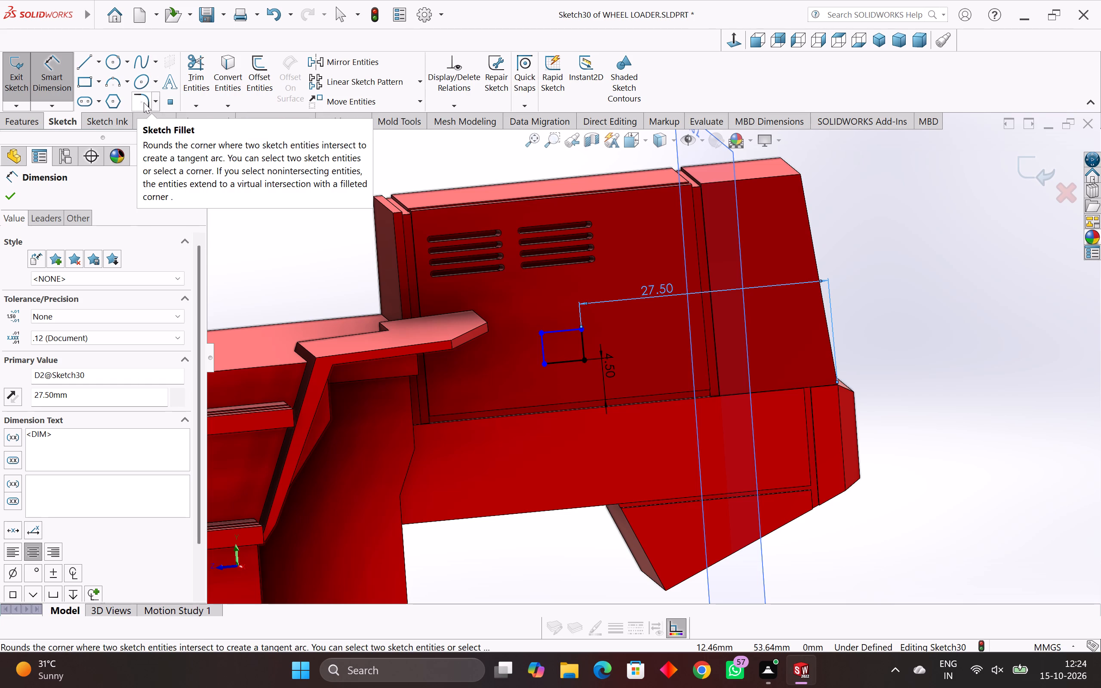
left_click(566, 329)
left_click(552, 306)
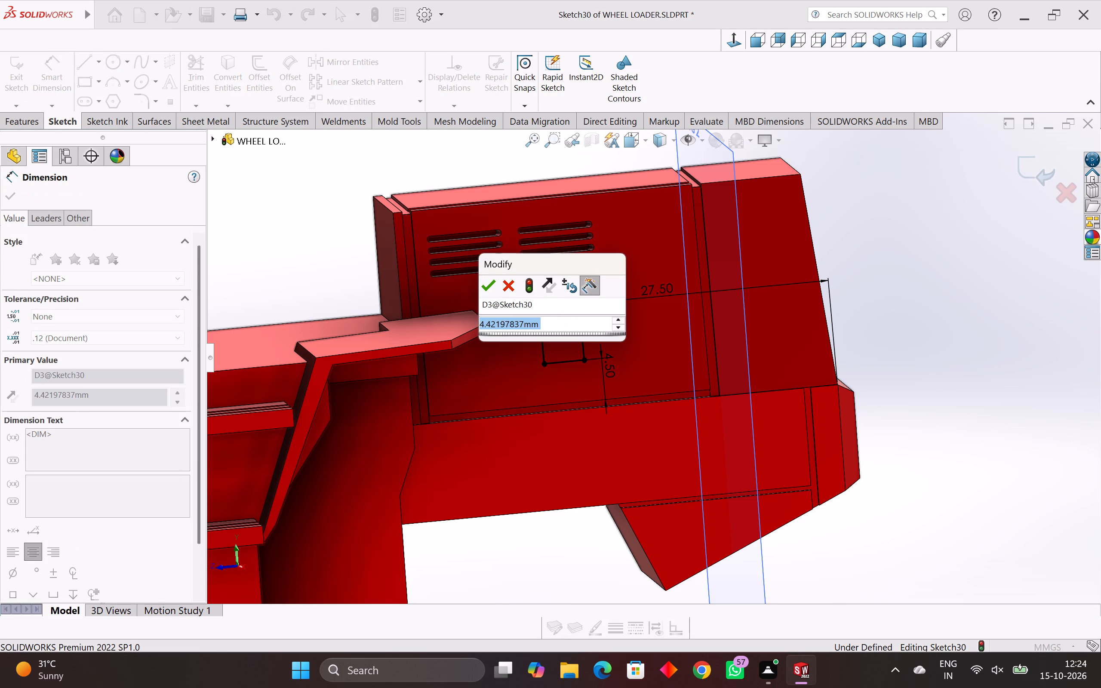
key("2")
key("Return")
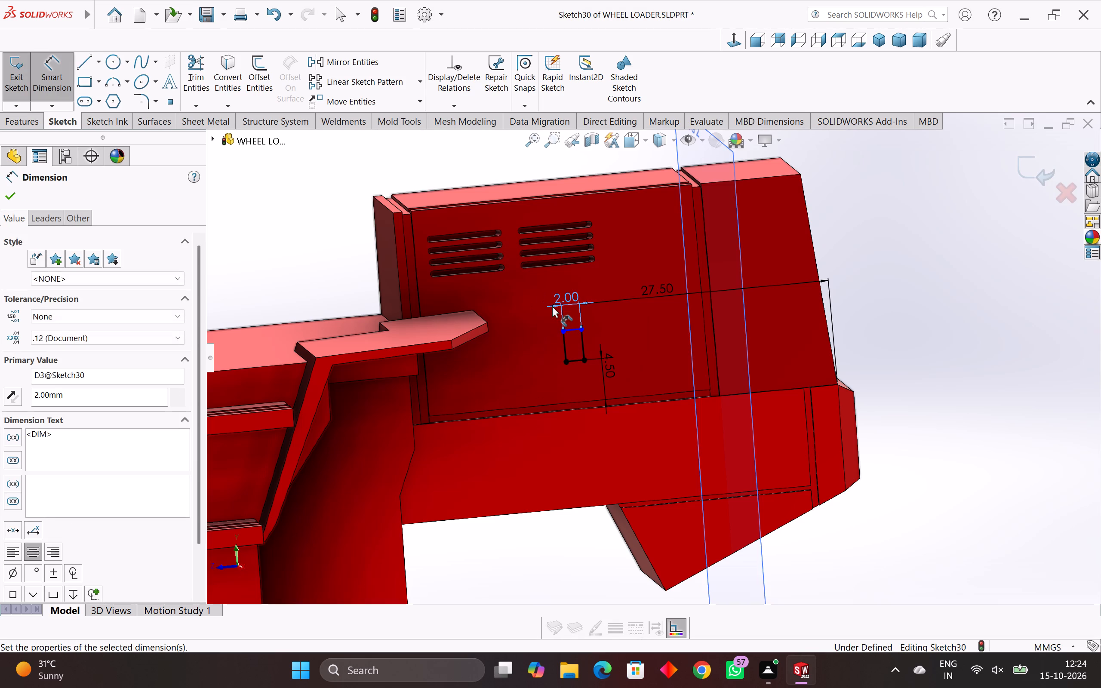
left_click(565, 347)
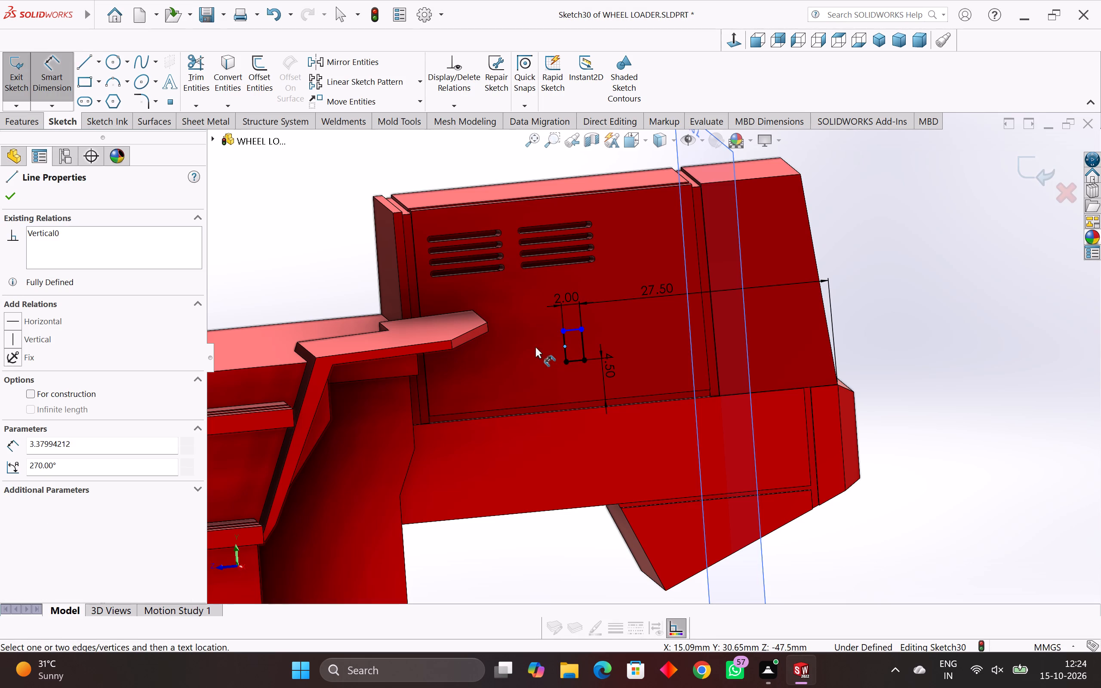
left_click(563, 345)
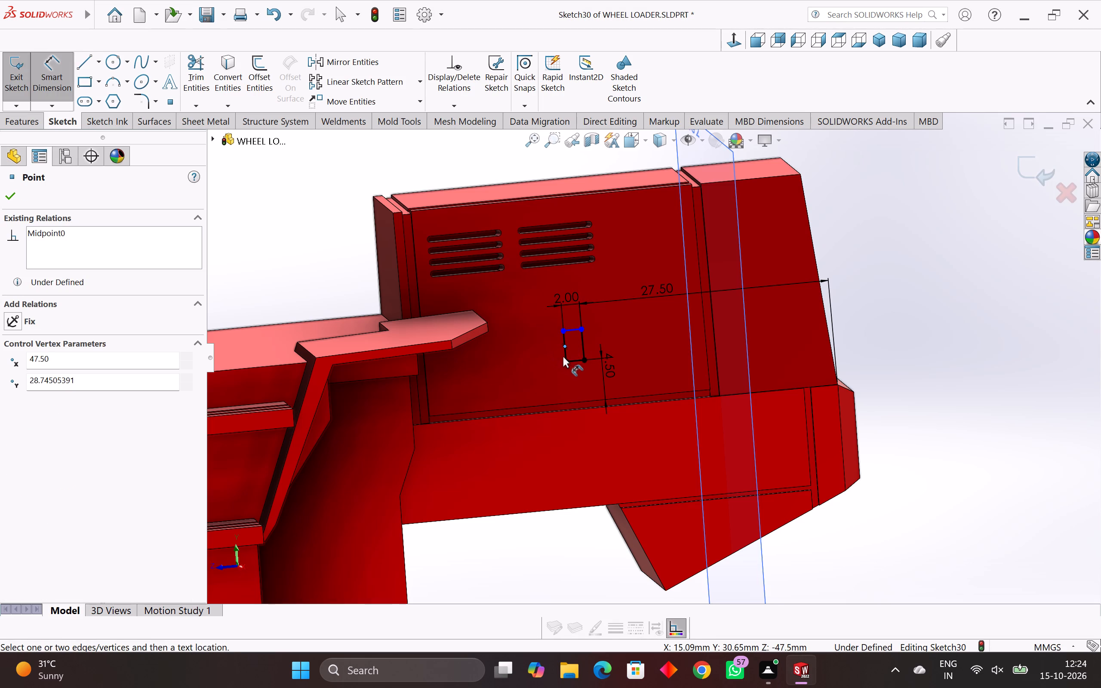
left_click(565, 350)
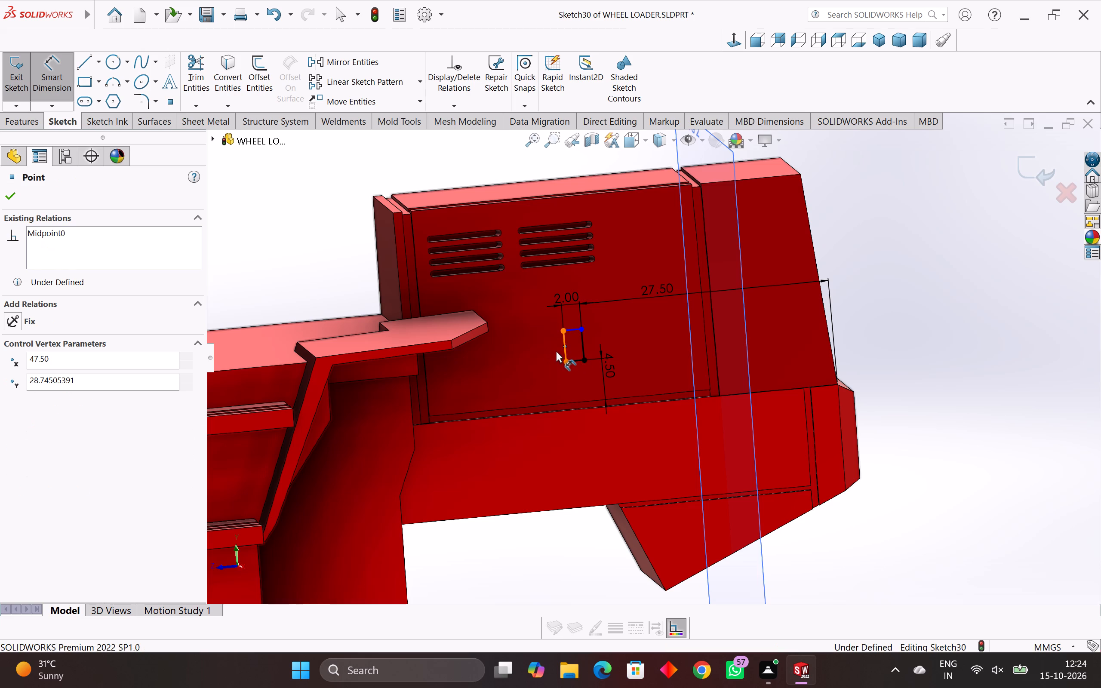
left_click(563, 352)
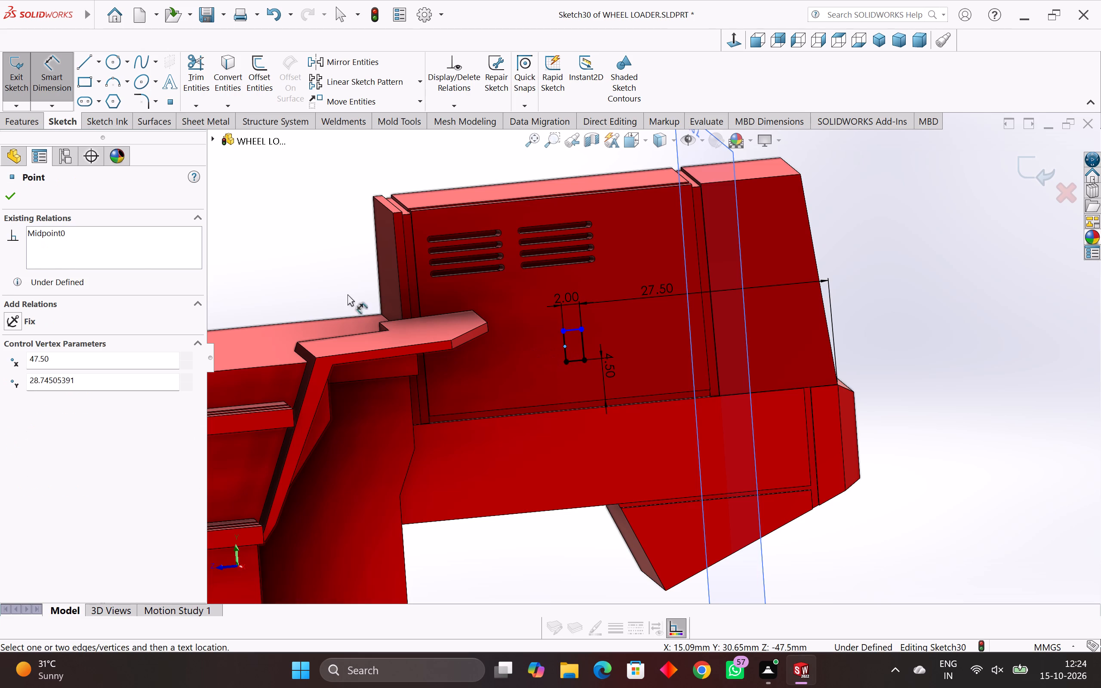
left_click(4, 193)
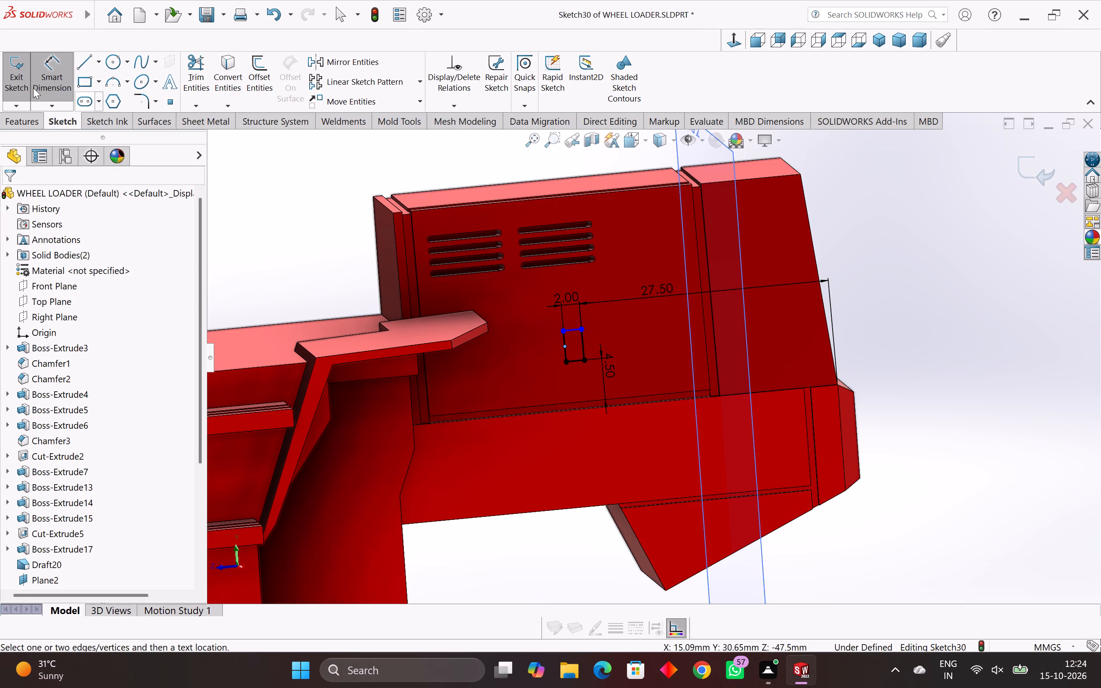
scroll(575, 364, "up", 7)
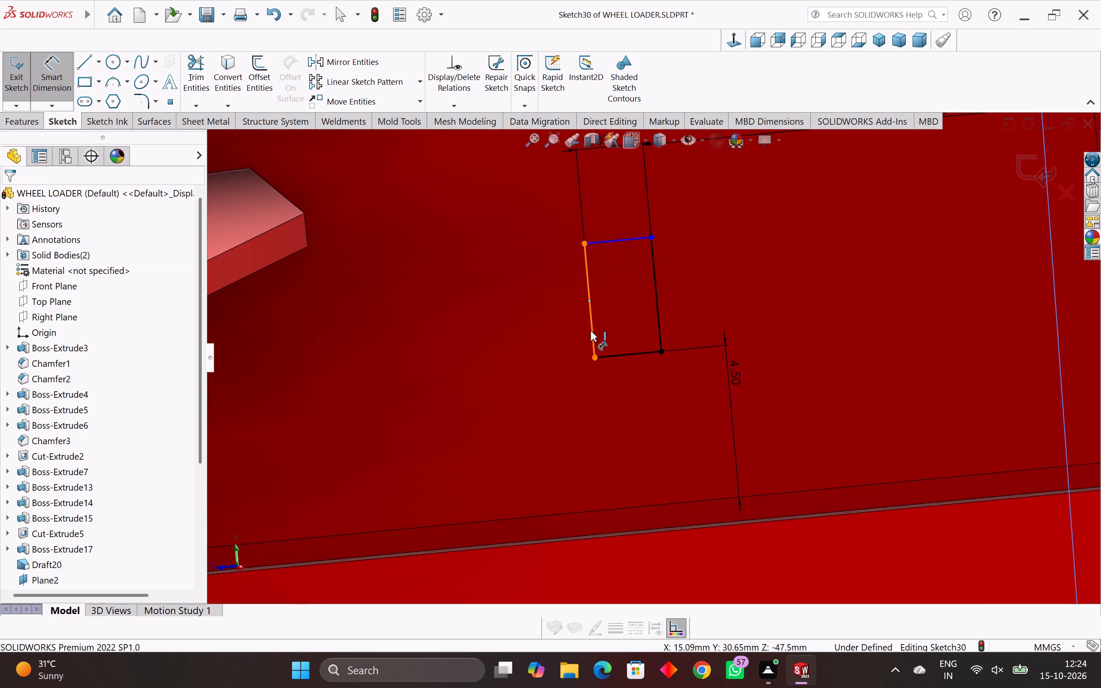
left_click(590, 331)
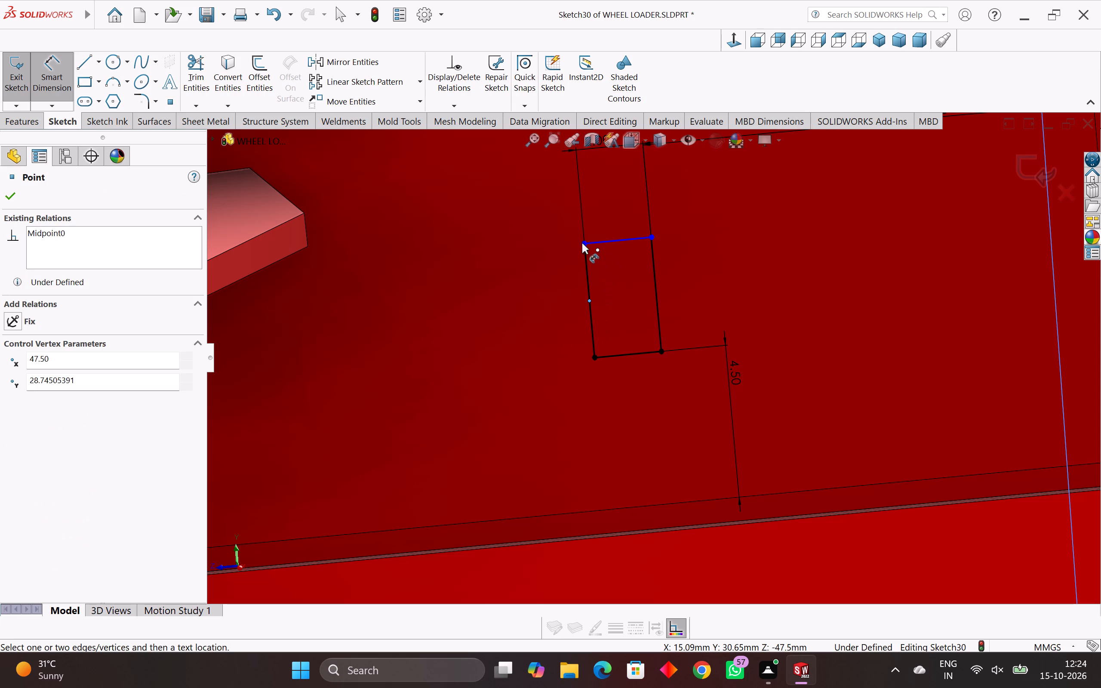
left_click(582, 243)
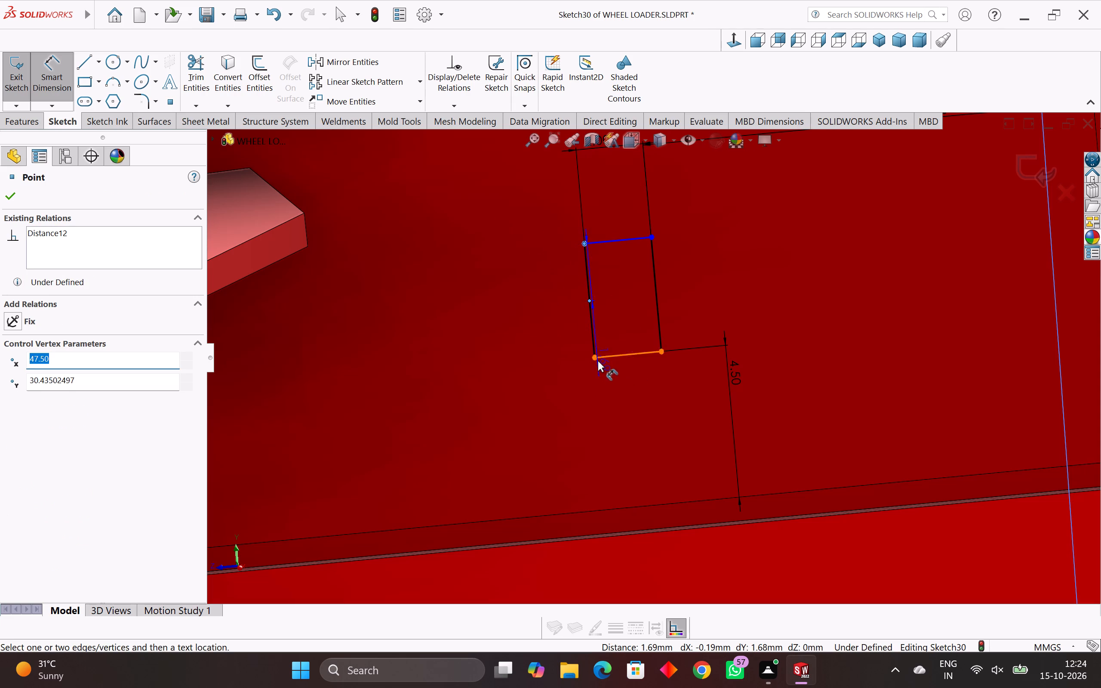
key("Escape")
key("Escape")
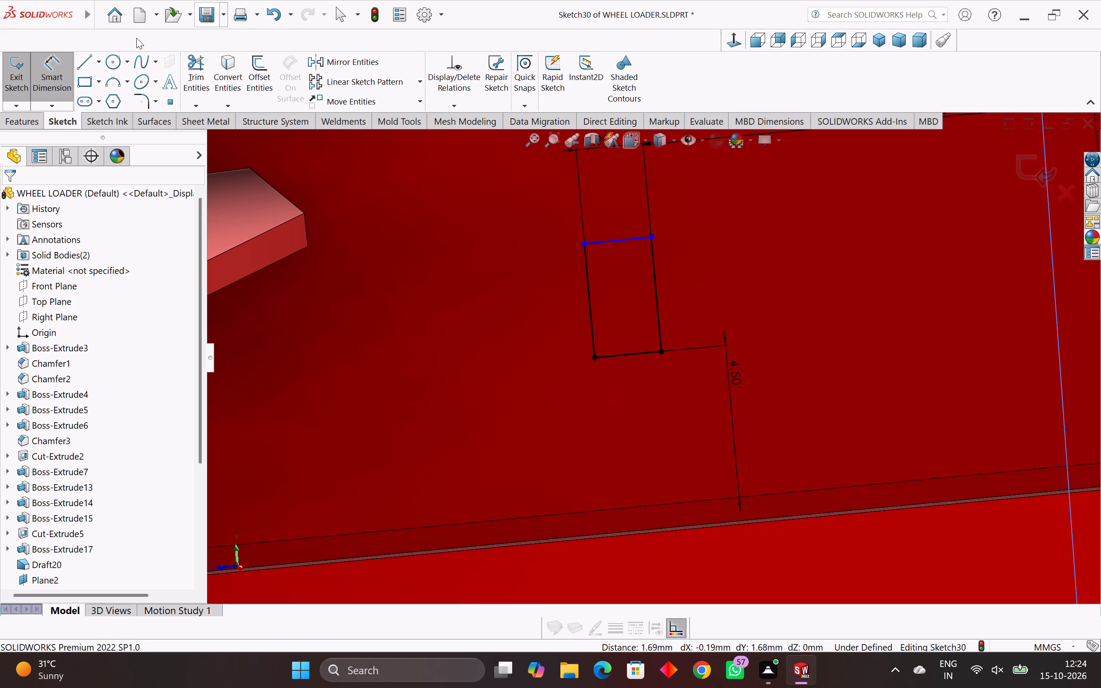
Dimension the rectangle's vertical side to a height of 3 mm.
left_click(591, 299)
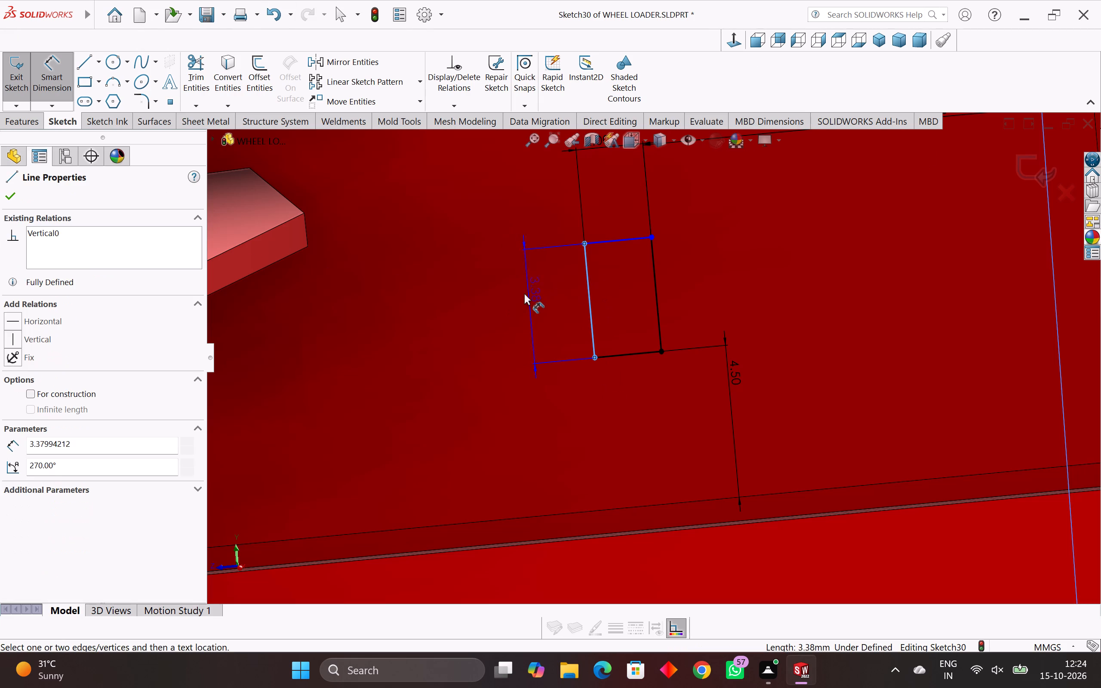
left_click(523, 298)
key("3")
key("Return")
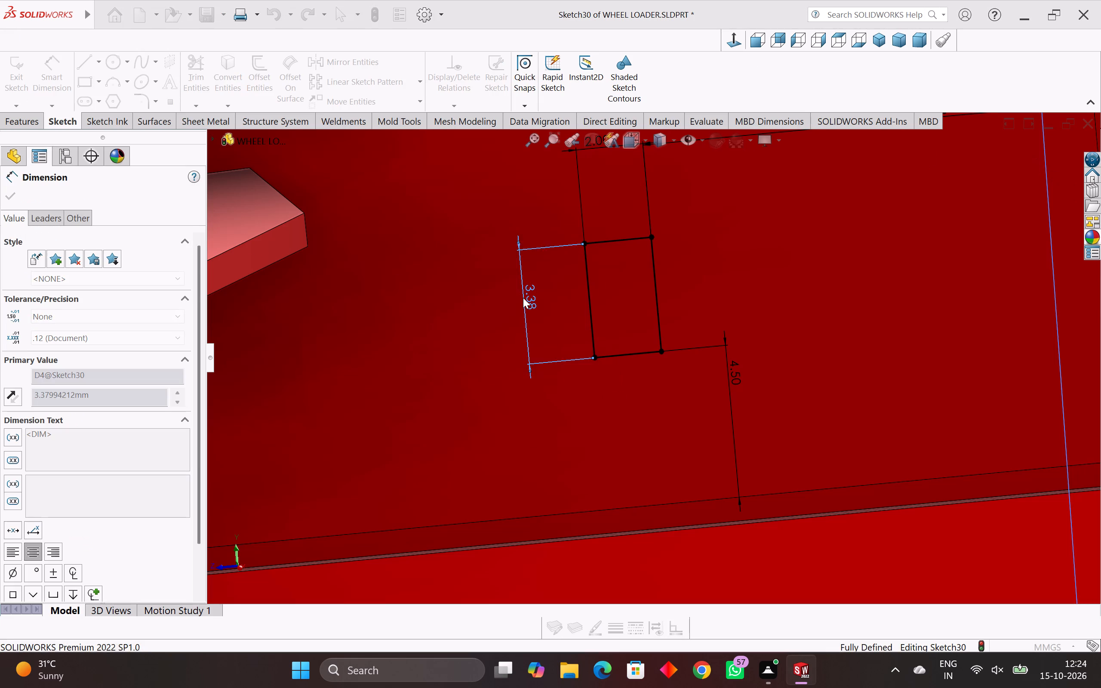
Cut-extrude the 2 x 3 mm rectangle into the side panel as a blind recess 0.5 mm deep.
scroll(607, 324, "down", 1)
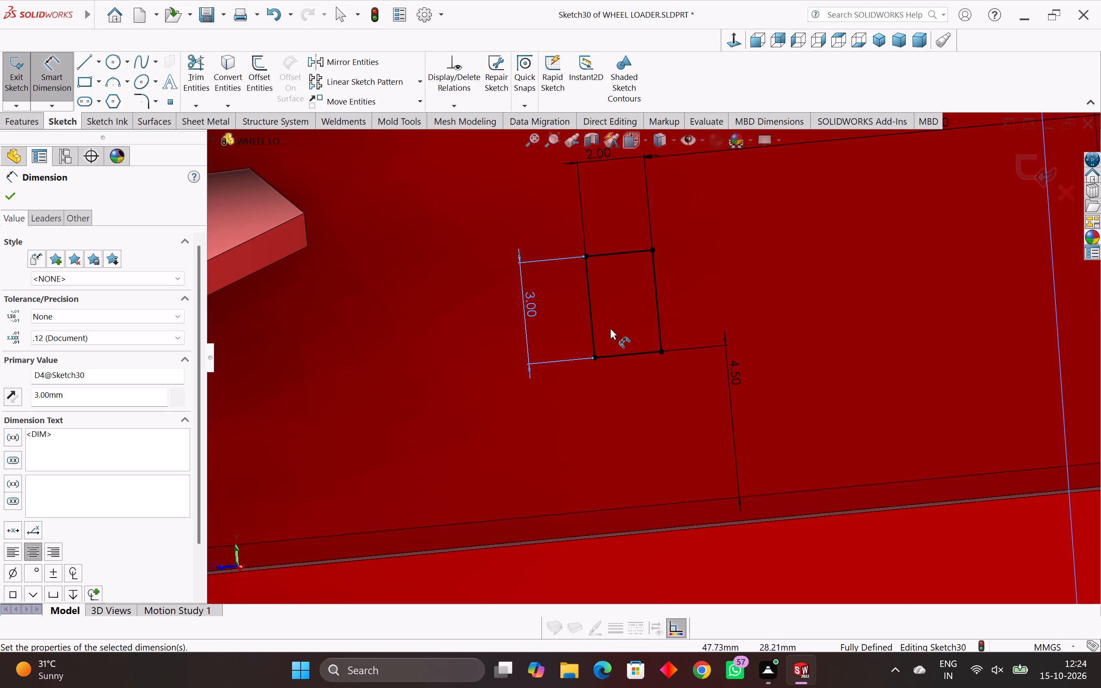
scroll(610, 328, "down", 2)
middle_click_drag(750, 320, 693, 342)
scroll(717, 346, "down", 4)
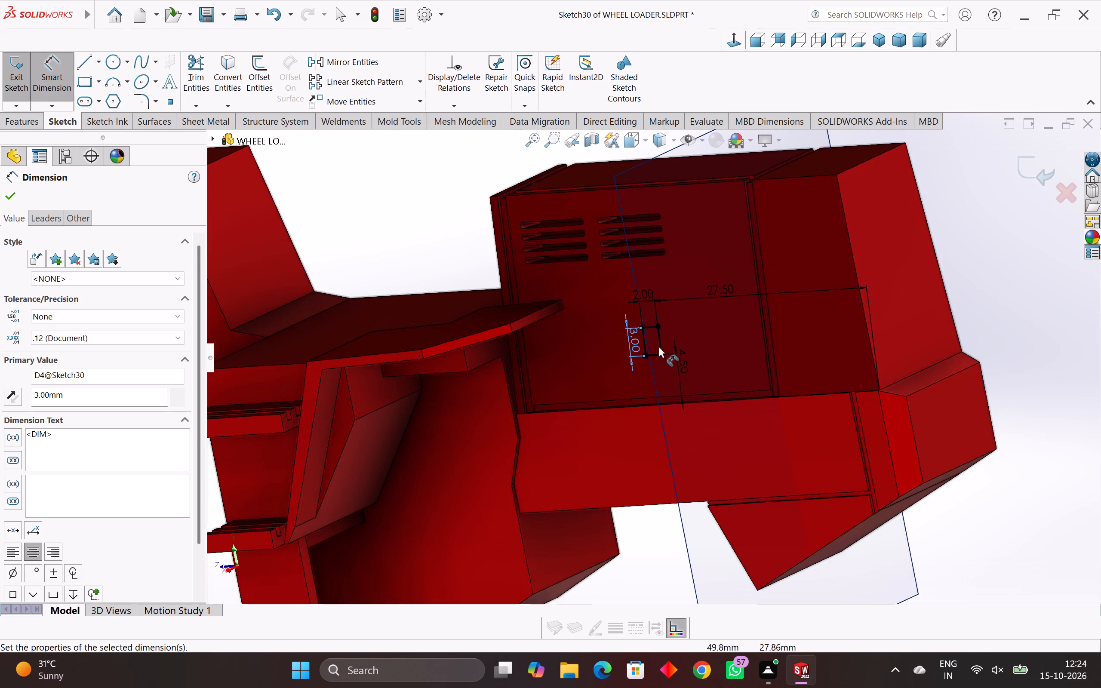
middle_click_drag(642, 347, 663, 350)
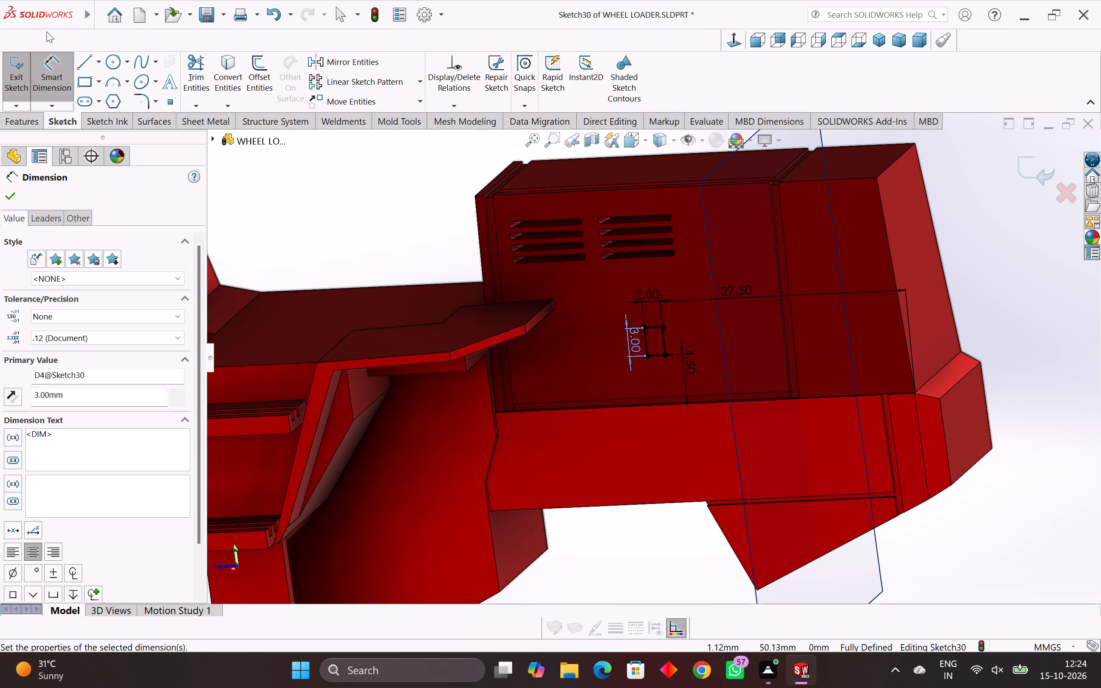
left_click(27, 125)
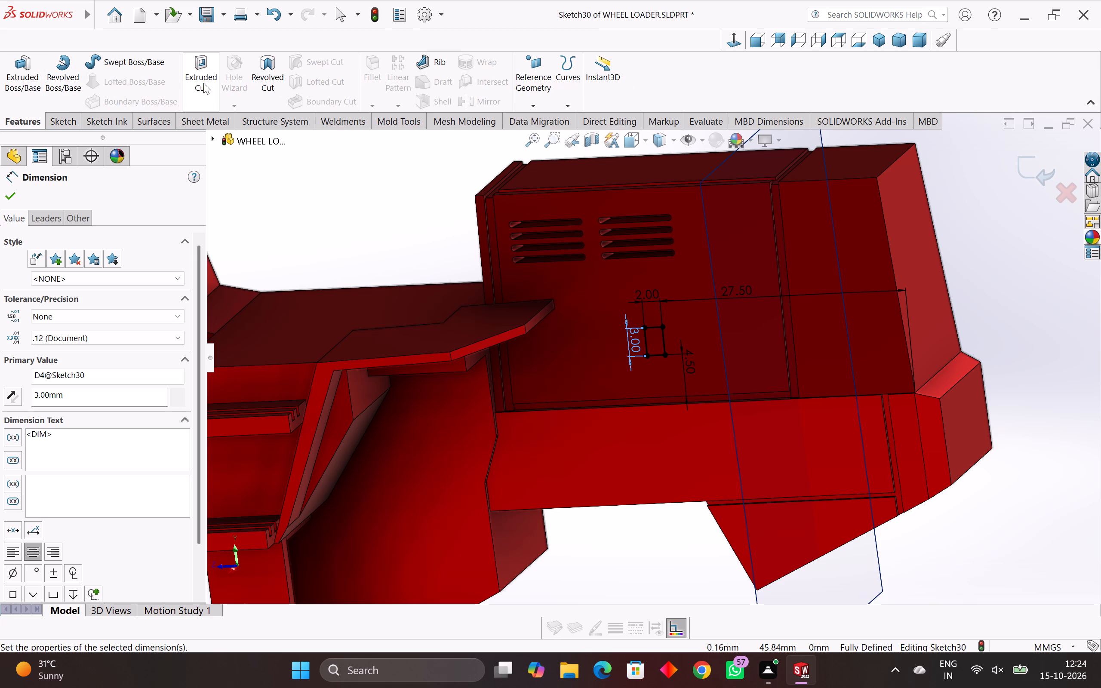
left_click(203, 69)
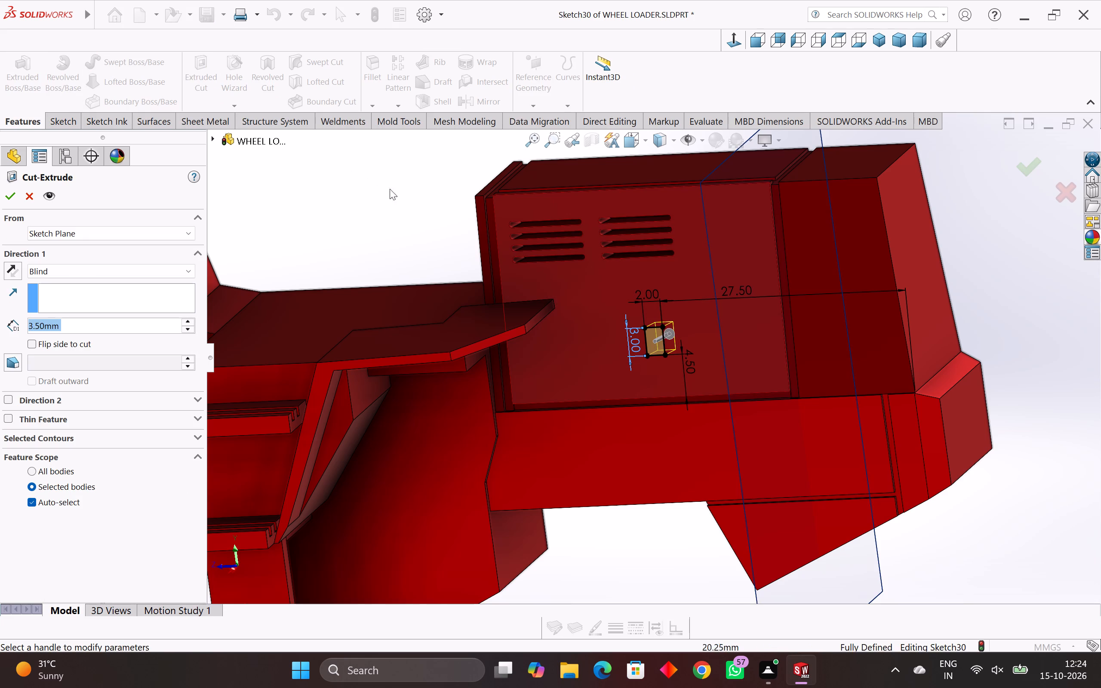
middle_click_drag(549, 319, 496, 325)
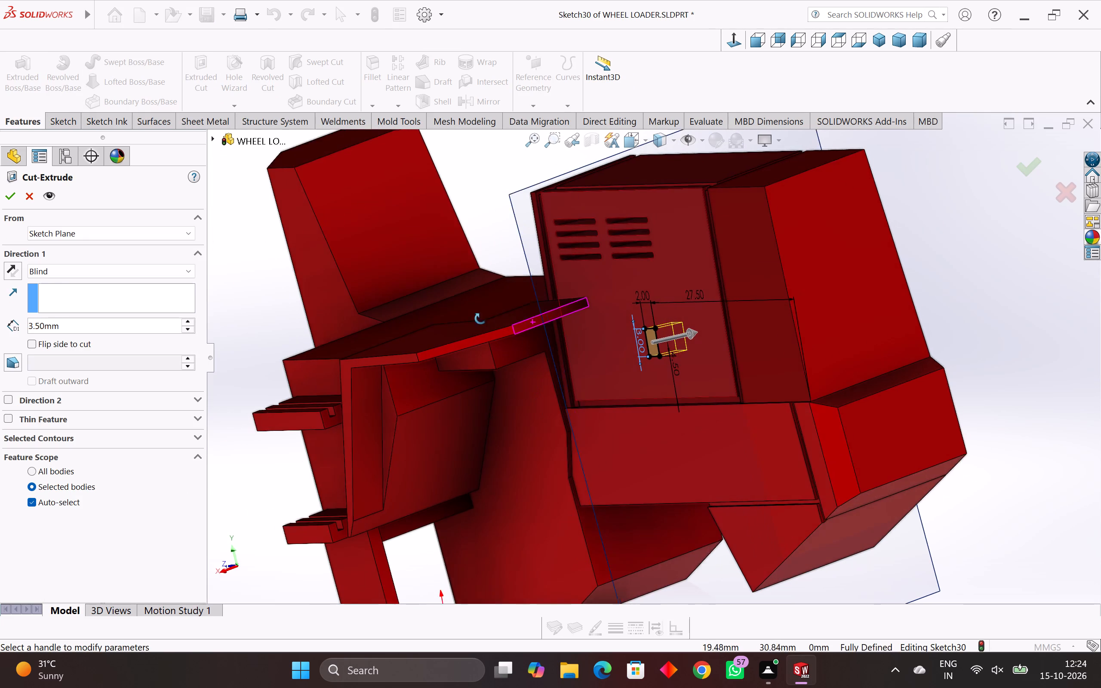
left_click_drag(71, 322, 0, 331)
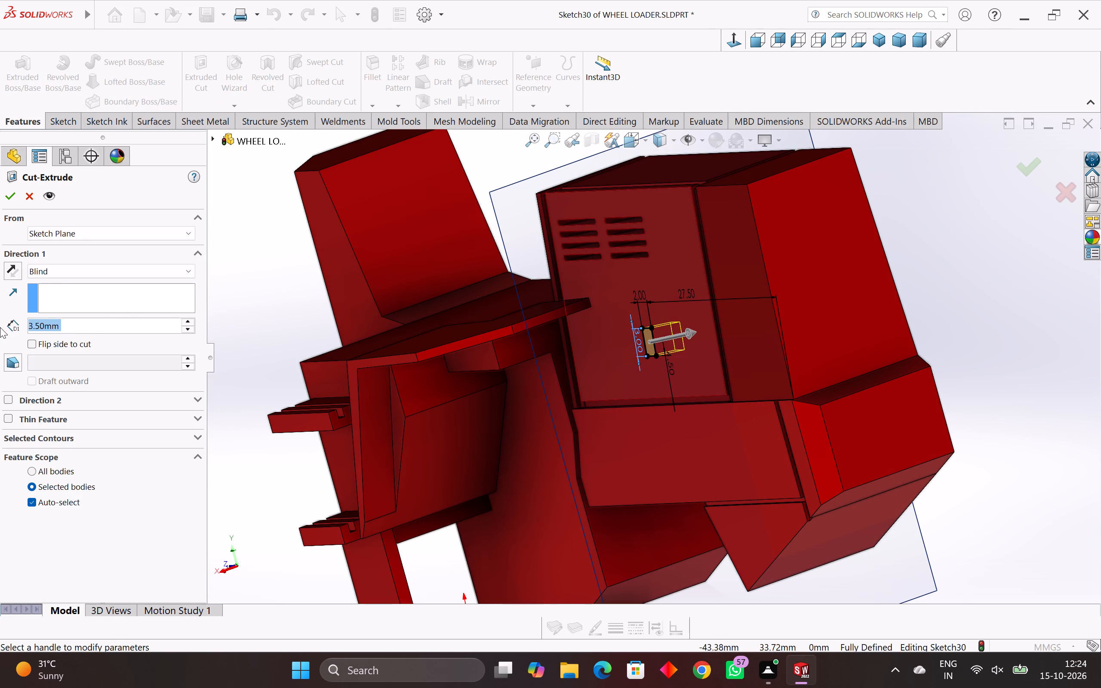
type(".5")
key("Return")
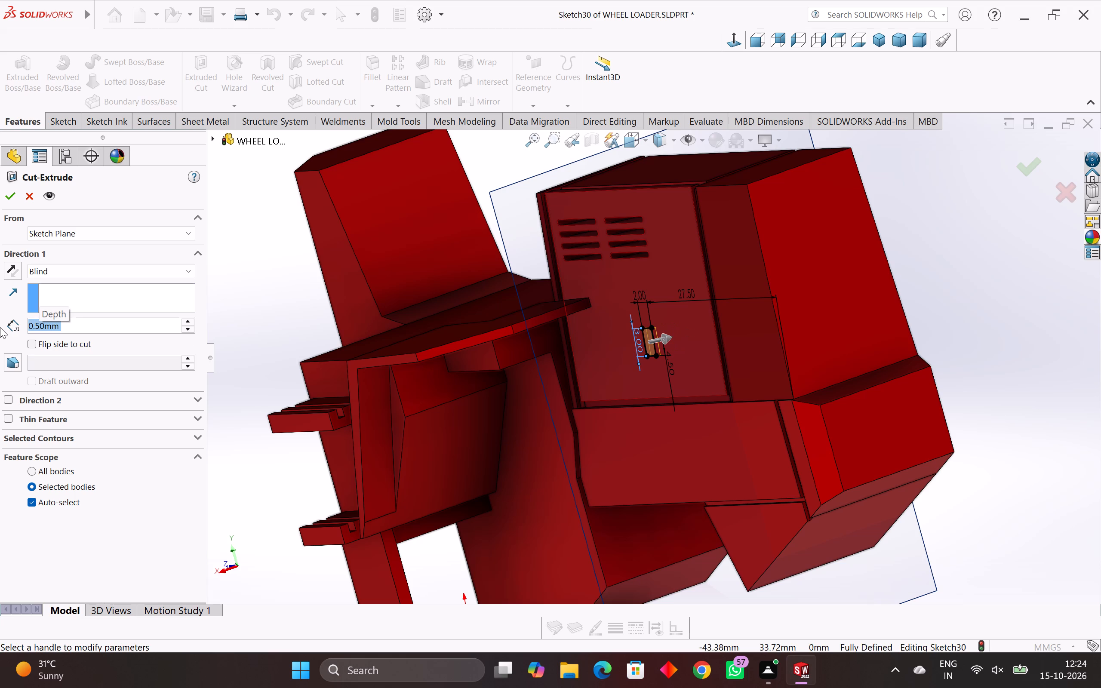
key("Return")
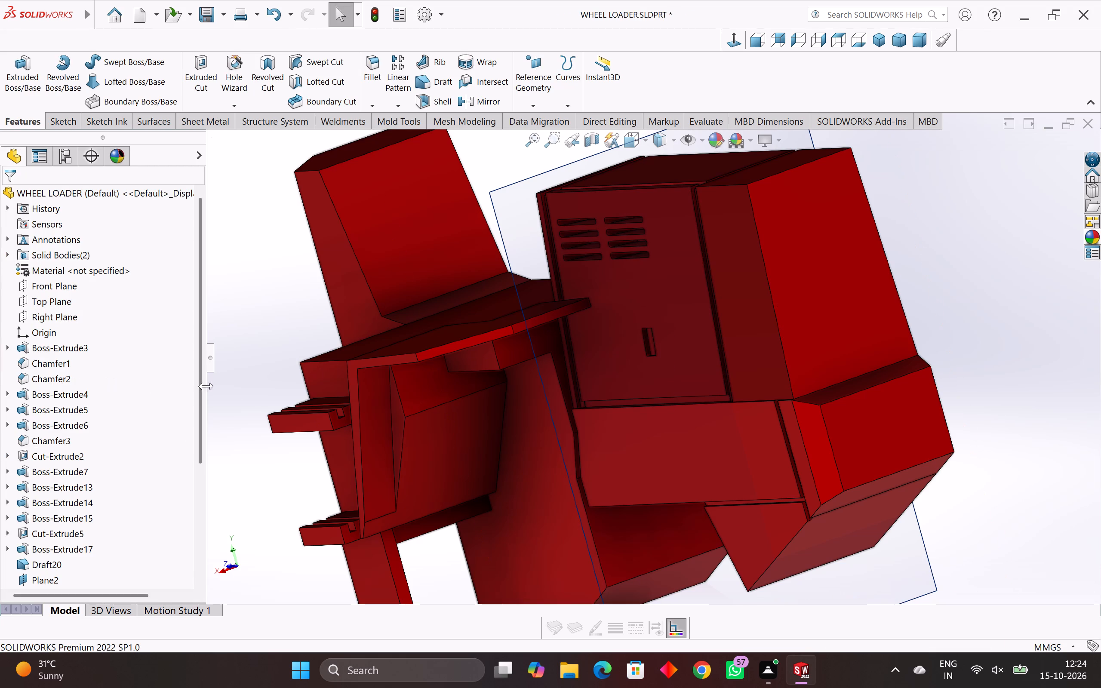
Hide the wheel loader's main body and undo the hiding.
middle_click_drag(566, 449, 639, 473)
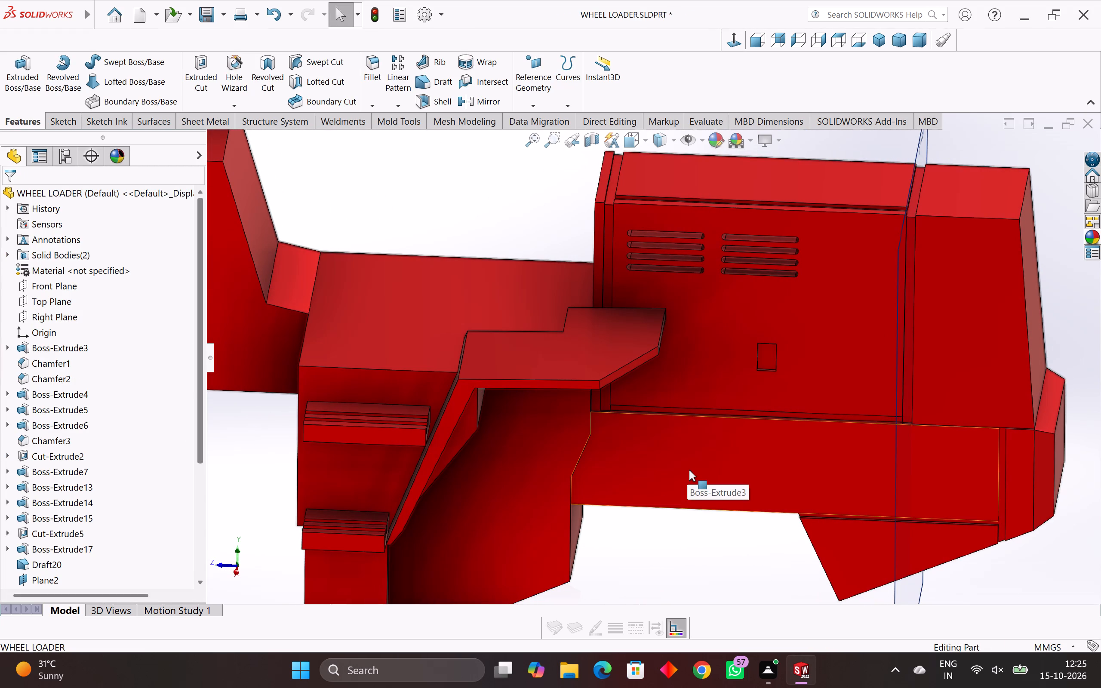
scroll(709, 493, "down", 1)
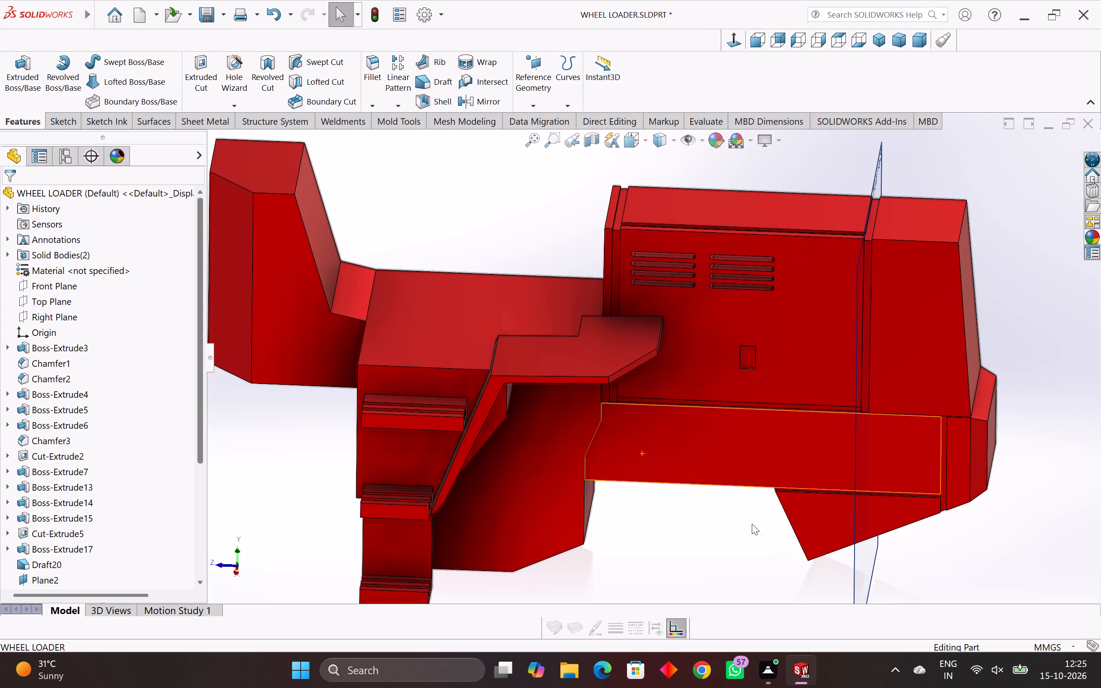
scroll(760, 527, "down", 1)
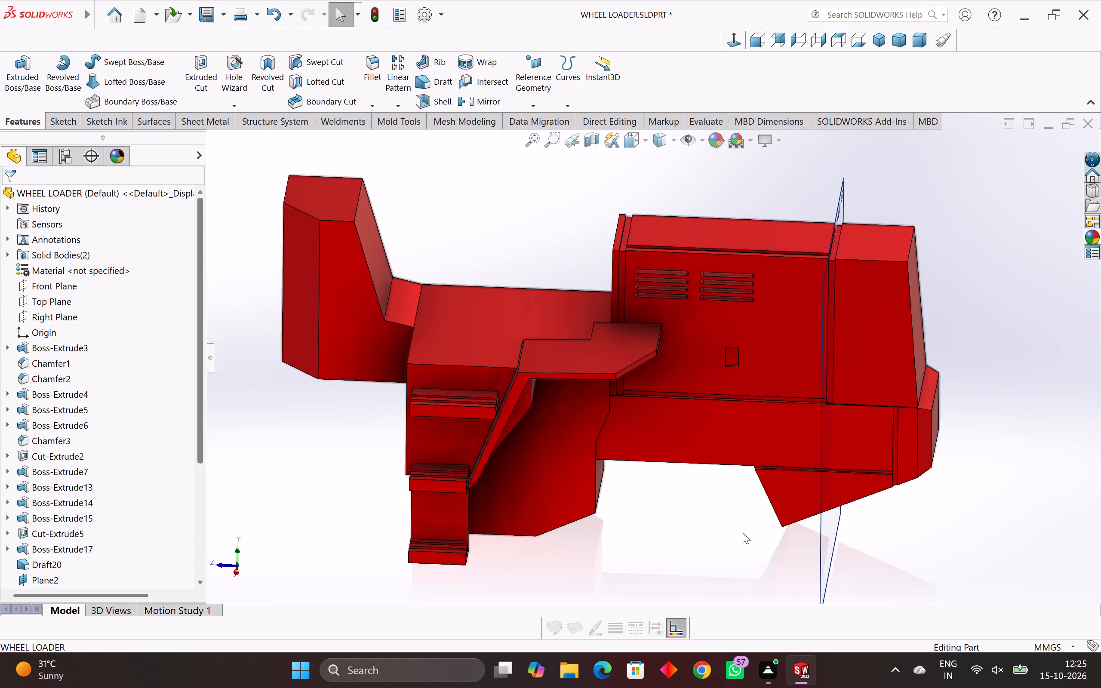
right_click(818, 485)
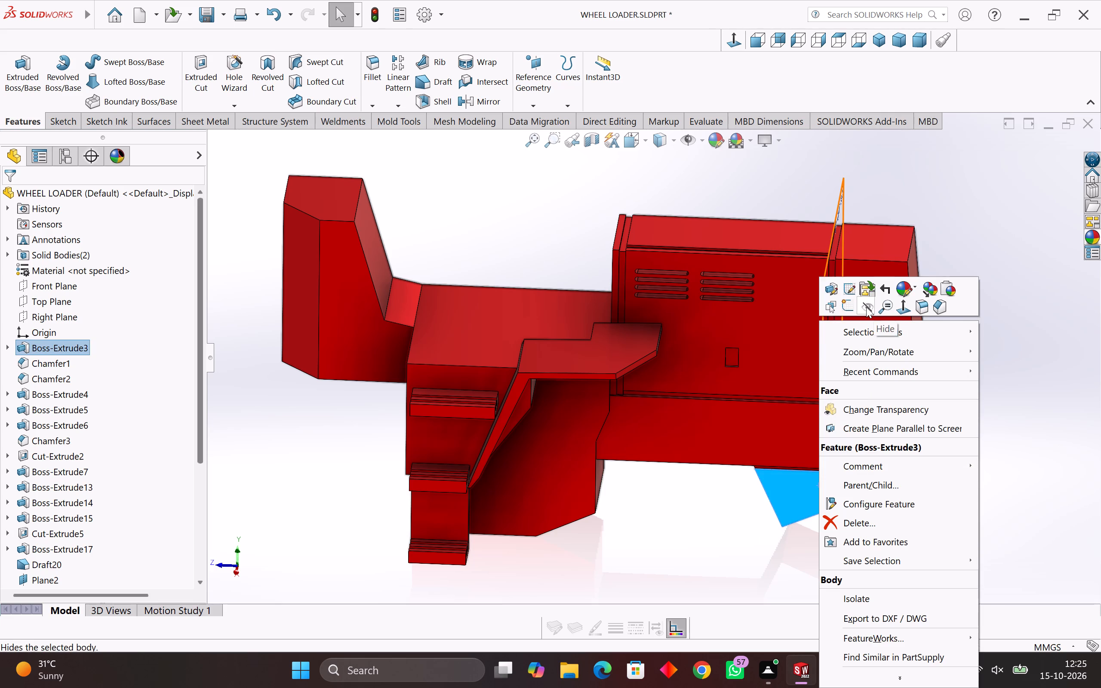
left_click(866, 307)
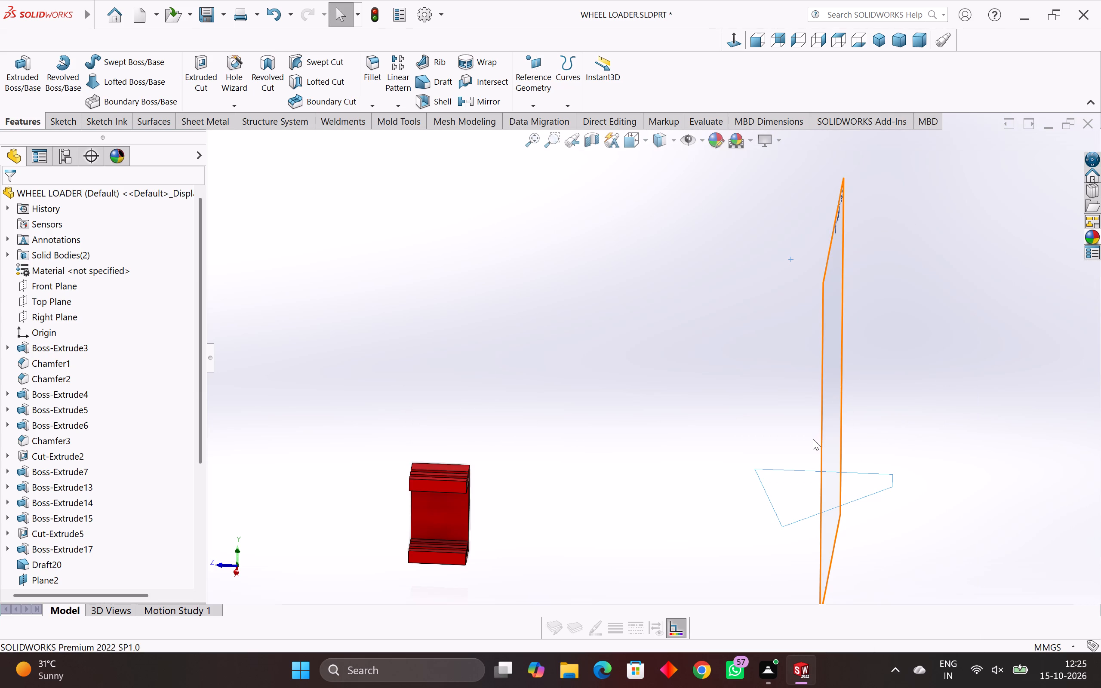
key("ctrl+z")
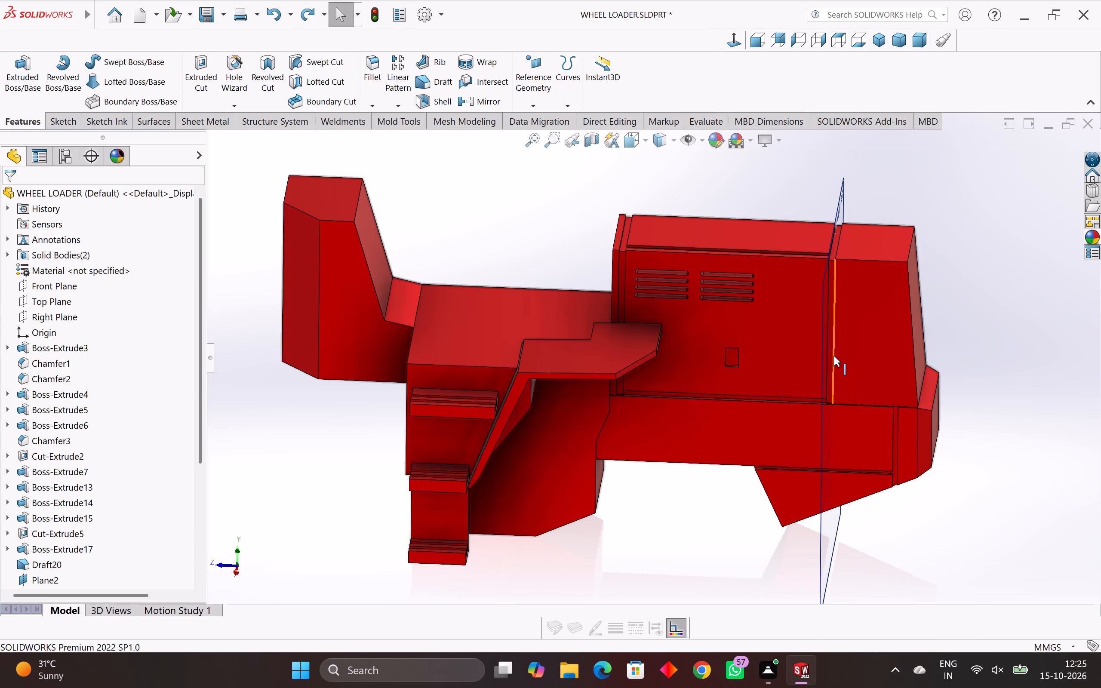
Hide the reference plane Plane2 that crosses the hood.
left_click(821, 352)
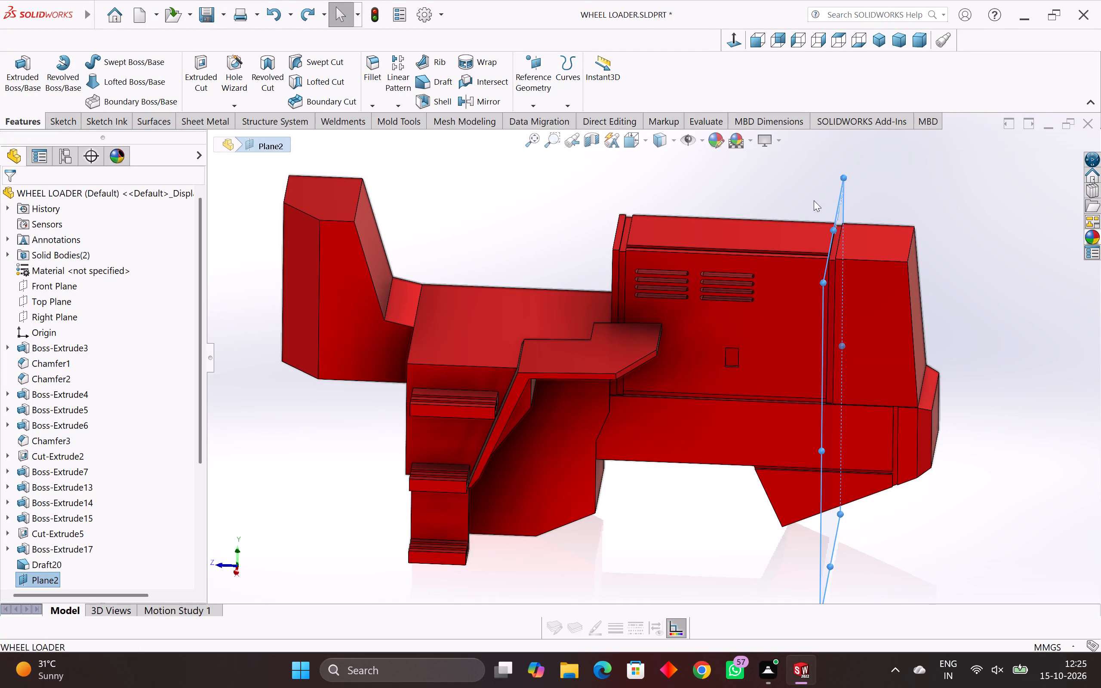
left_click(842, 192)
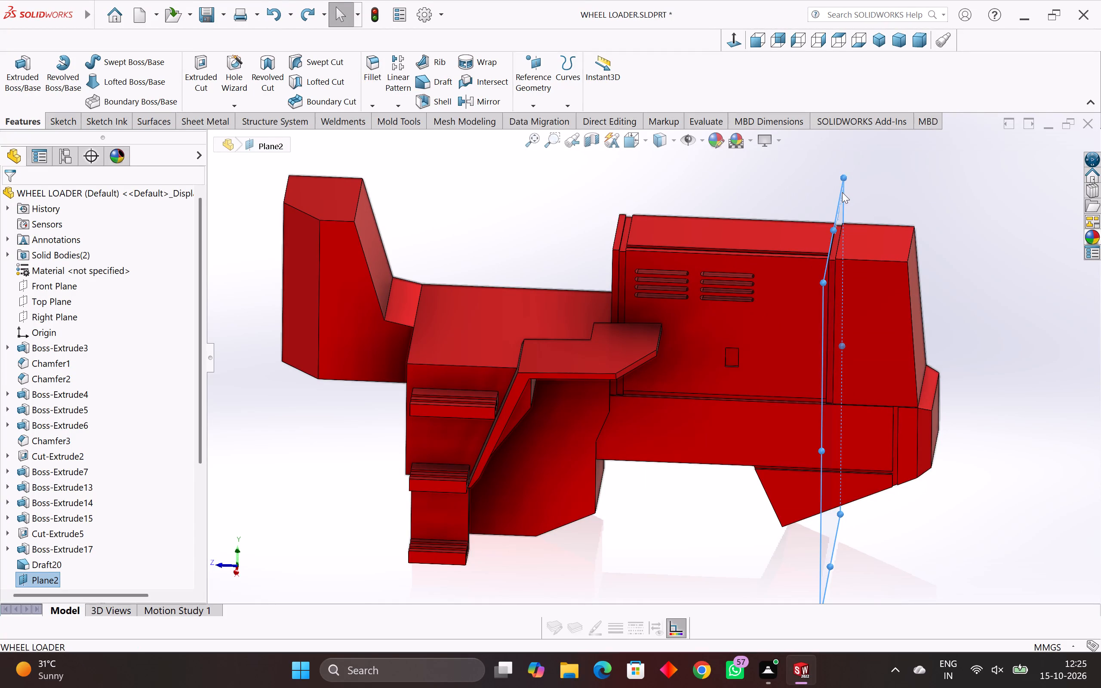
left_click_drag(837, 193, 837, 200)
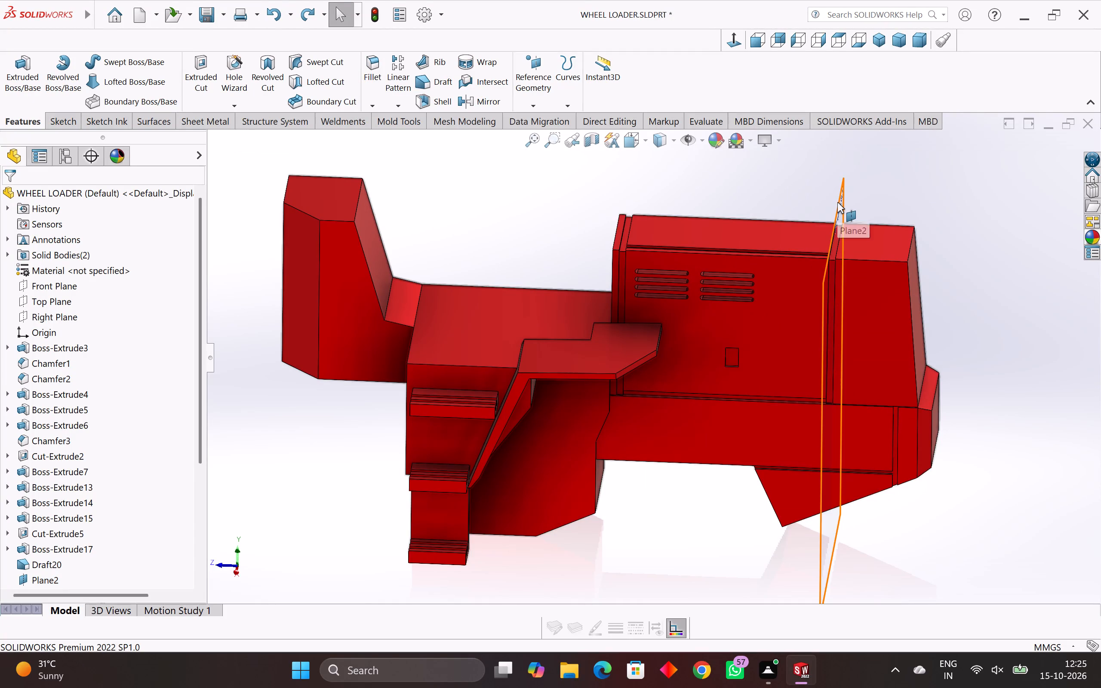
left_click(837, 202)
left_click(898, 174)
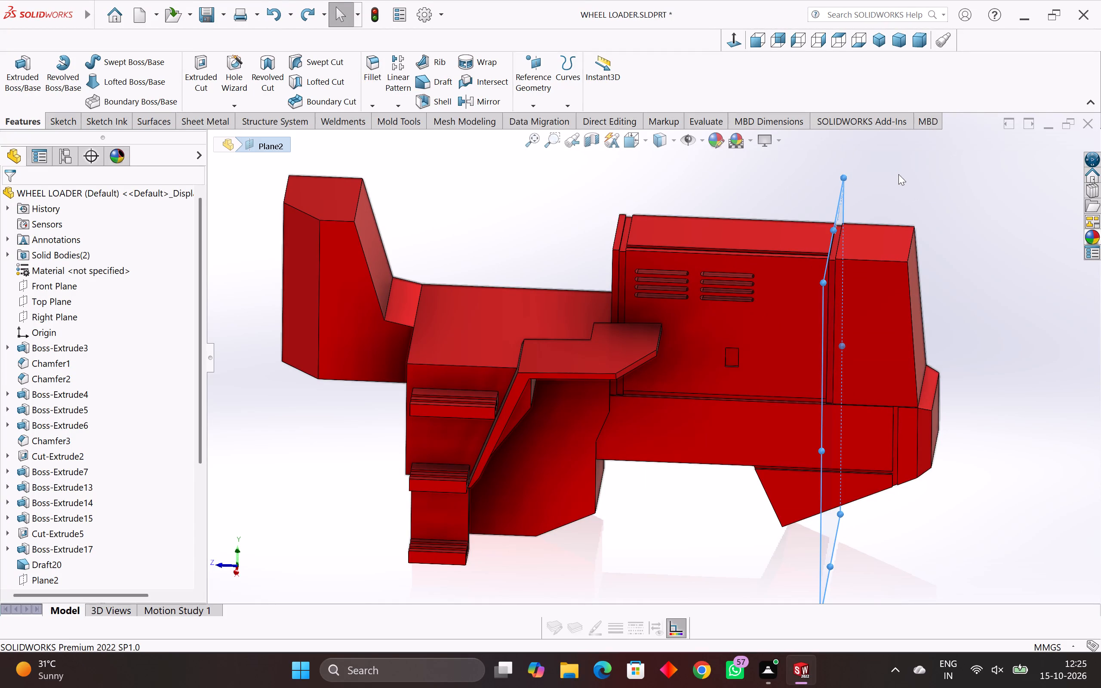
Start a sketch on the body's large flat side face and view it from the vented side.
scroll(883, 240, "down", 2)
middle_click_drag(873, 247, 681, 459)
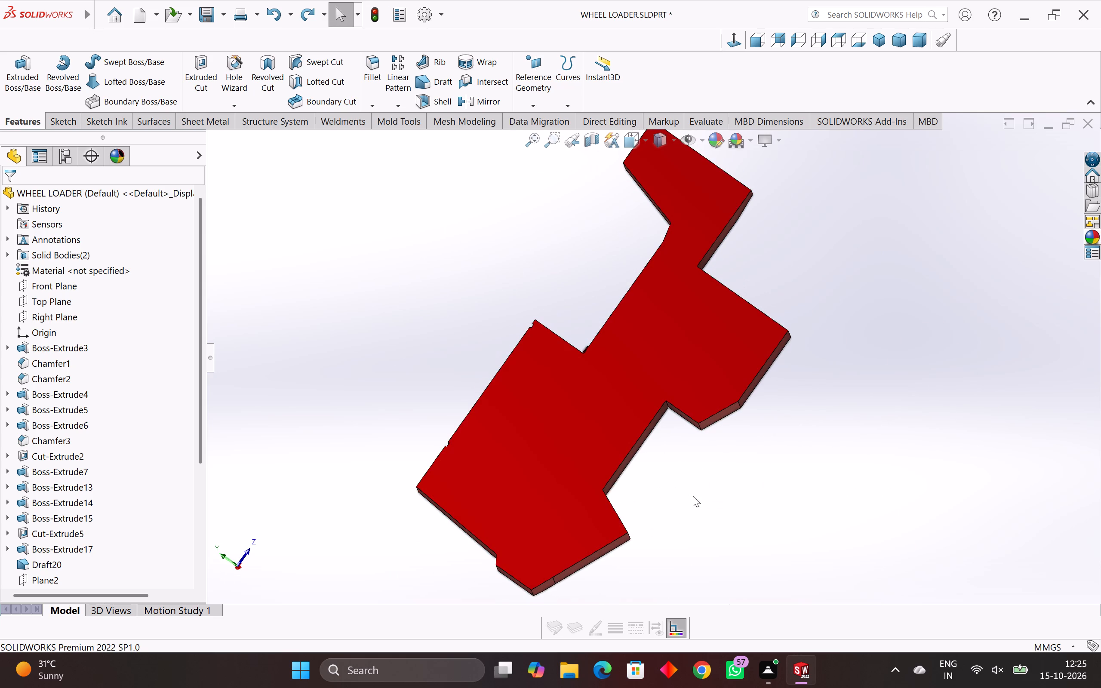
left_click(582, 419)
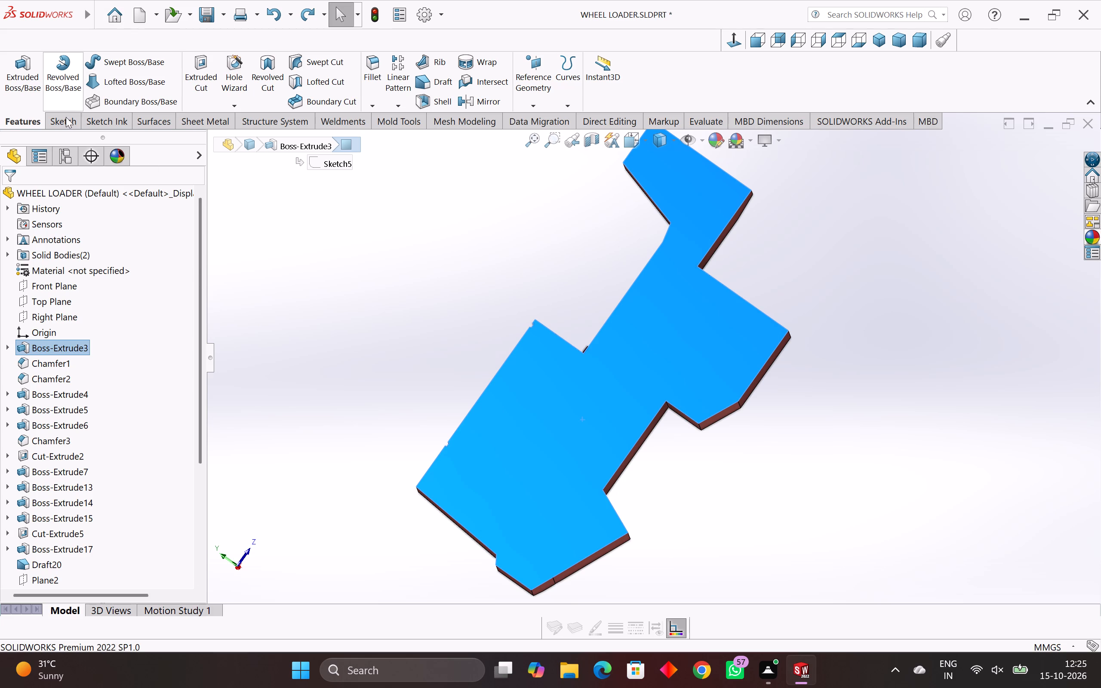
left_click(68, 121)
left_click(19, 74)
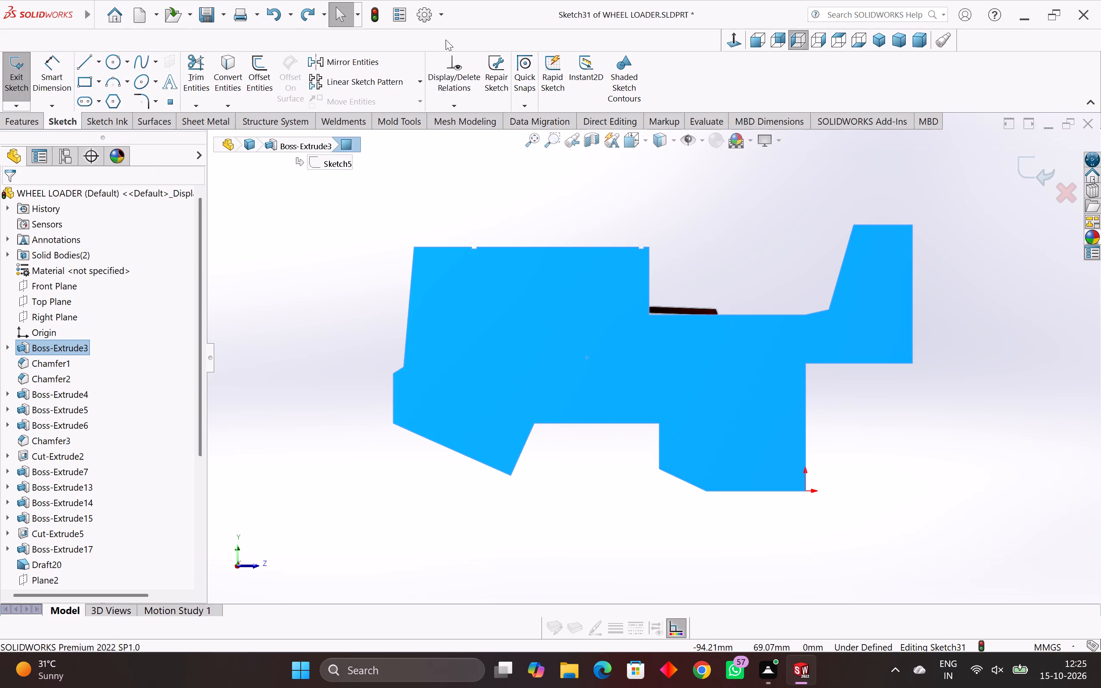
left_click(735, 42)
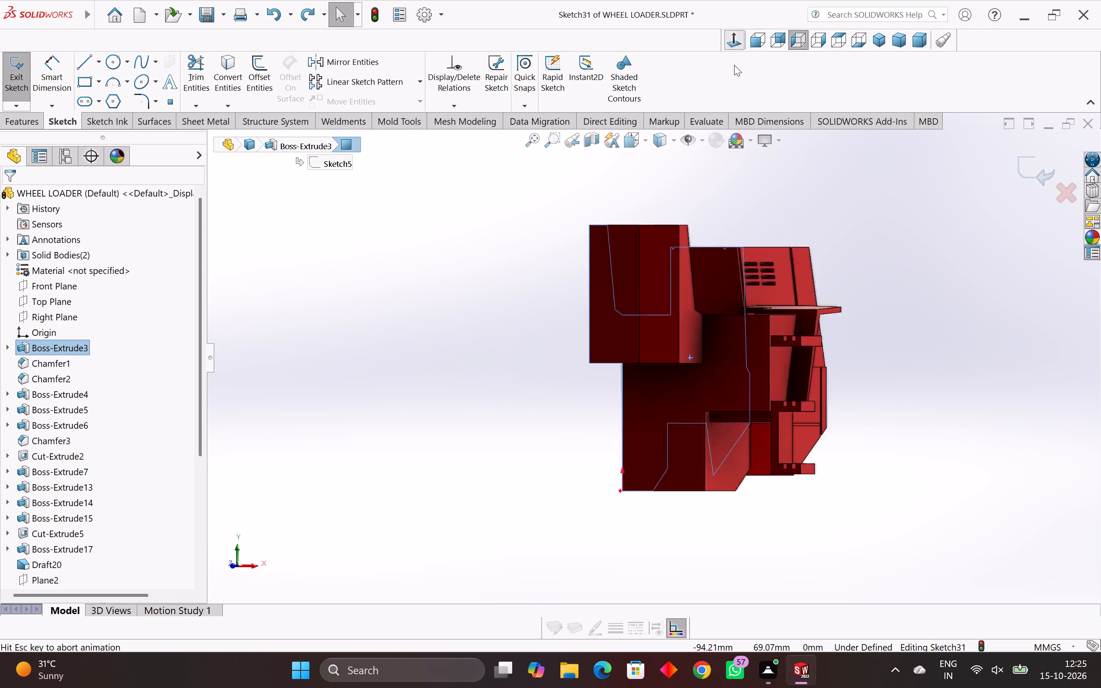
left_click(920, 254)
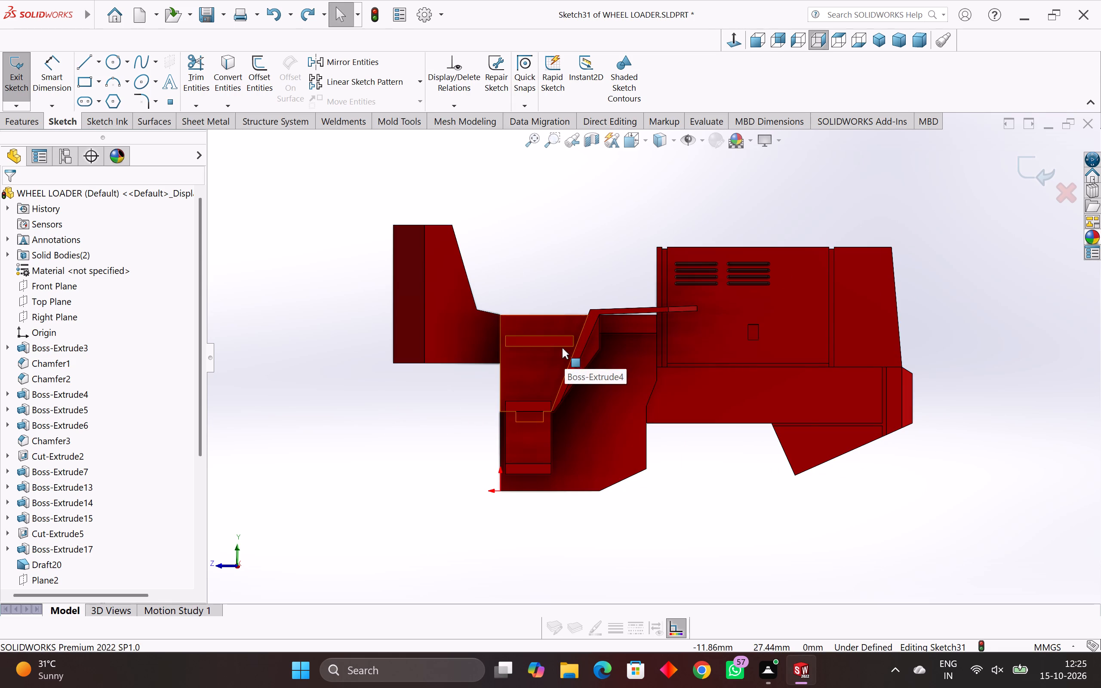
Sketch three connected lines above the upright's top, about 8.05, 8.7 and 2.45 mm long, from its outer corner over an apex to the sloped edge's corner.
left_click(83, 61)
scroll(572, 231, "down", 3)
scroll(522, 237, "up", 3)
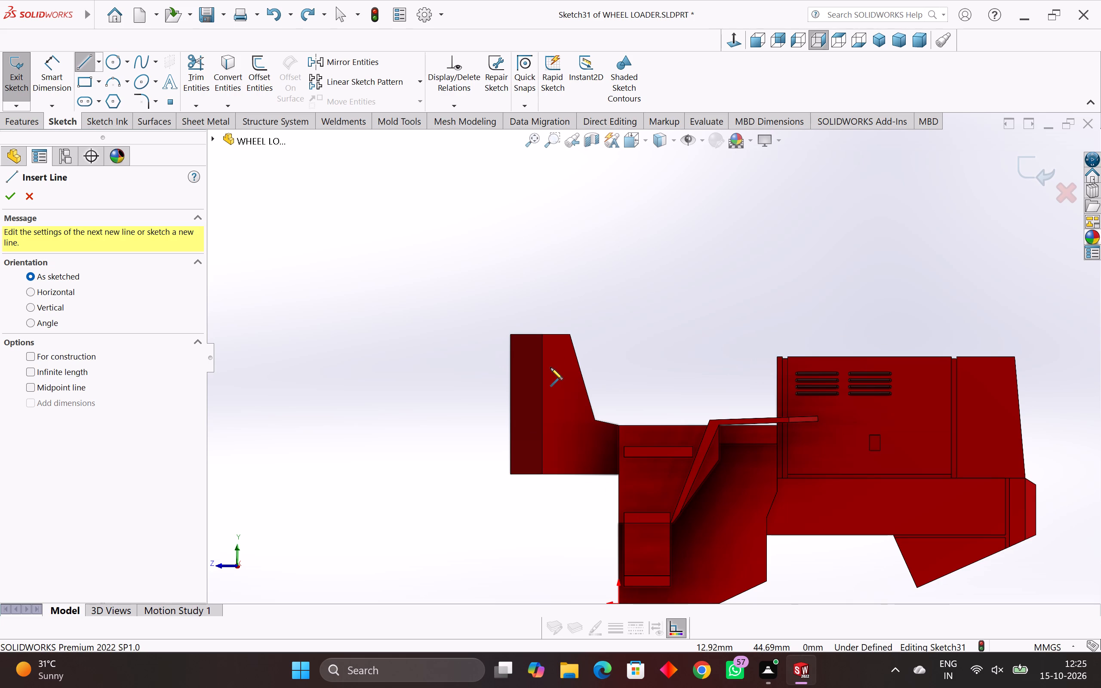
scroll(517, 347, "up", 4)
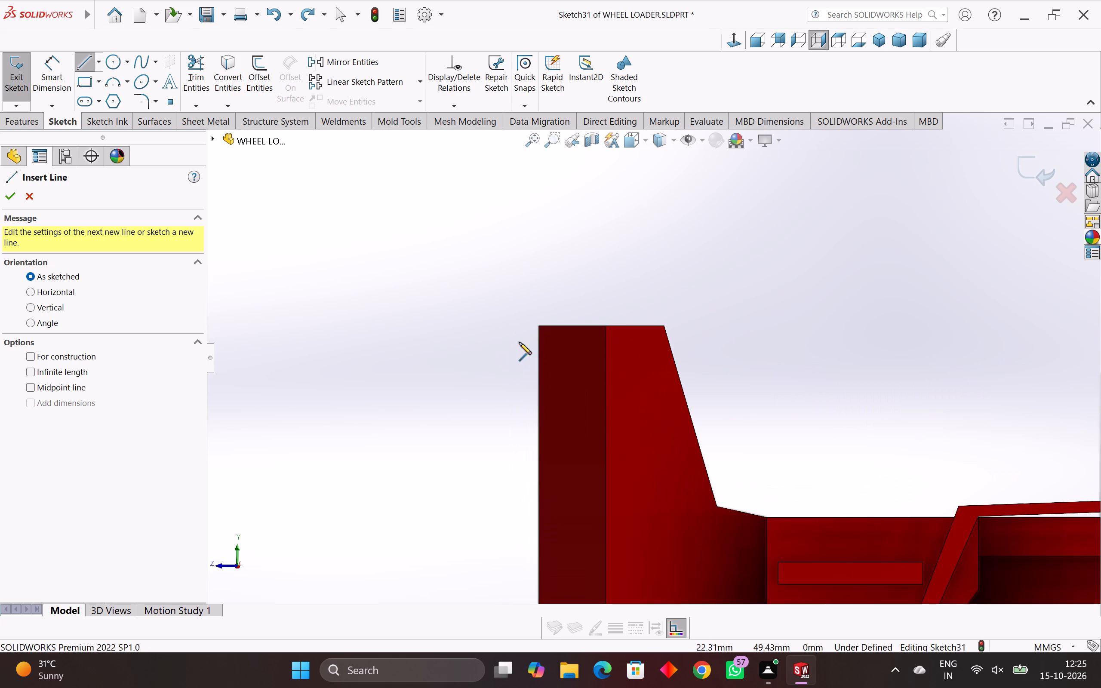
scroll(666, 298, "up", 3)
scroll(495, 341, "up", 3)
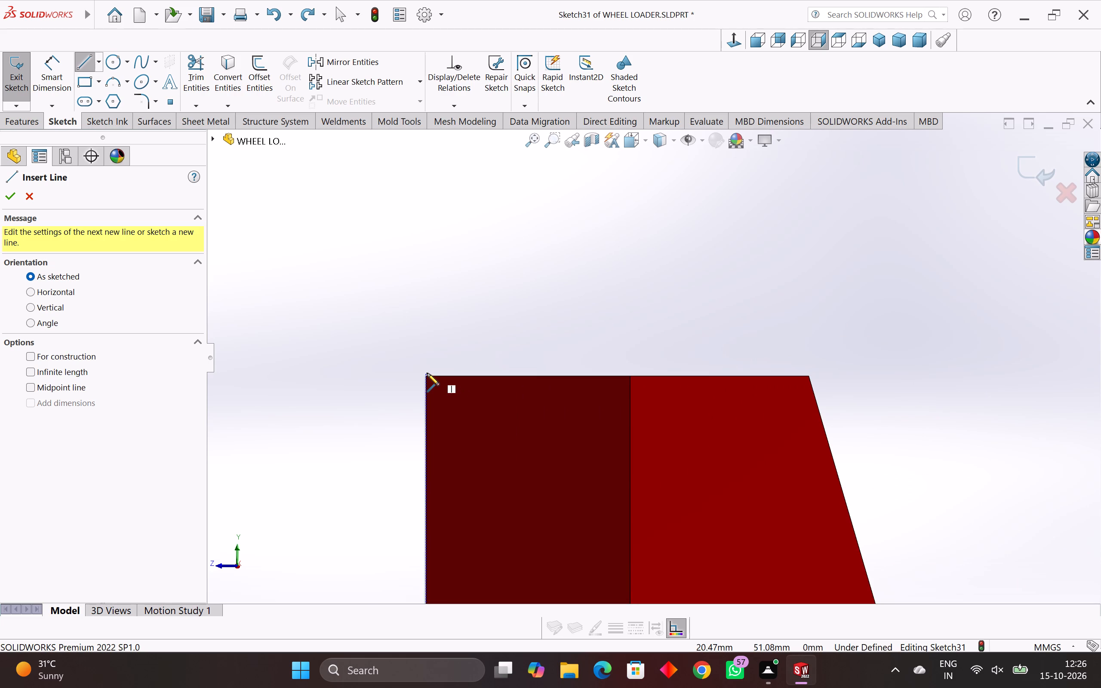
left_click(427, 376)
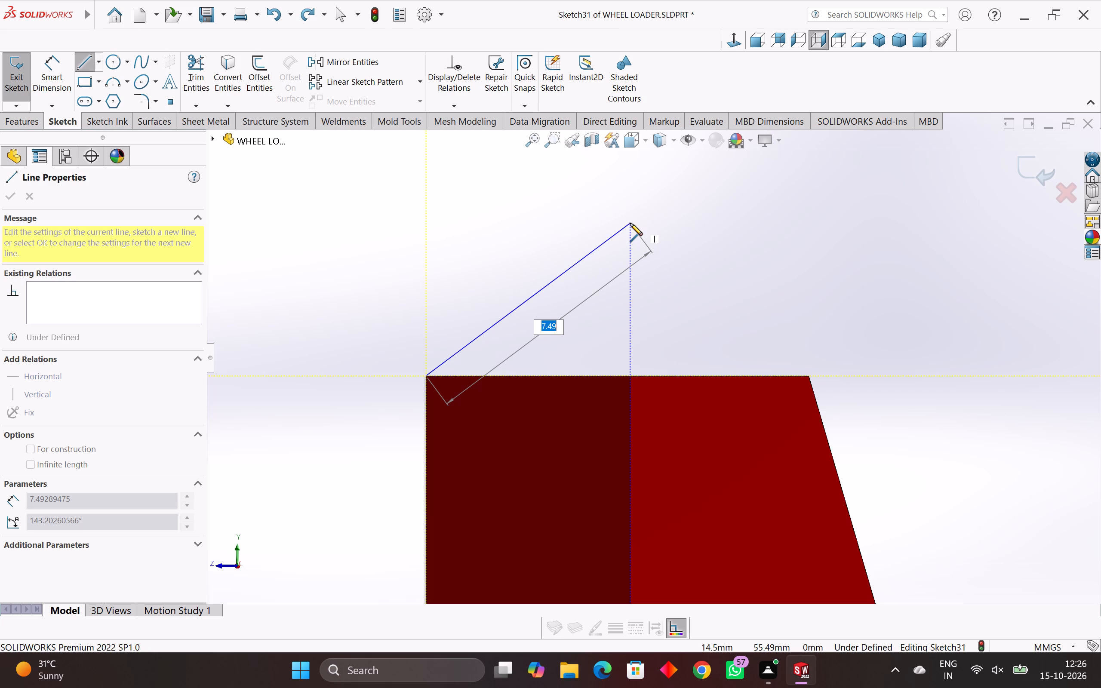
left_click(629, 193)
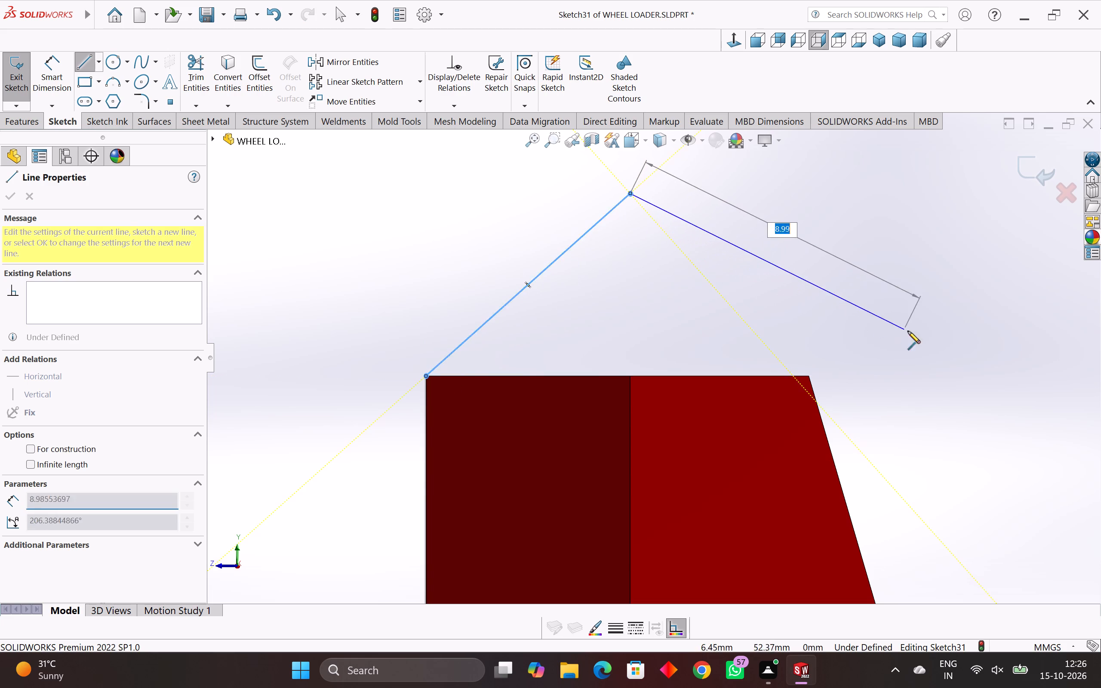
left_click(886, 344)
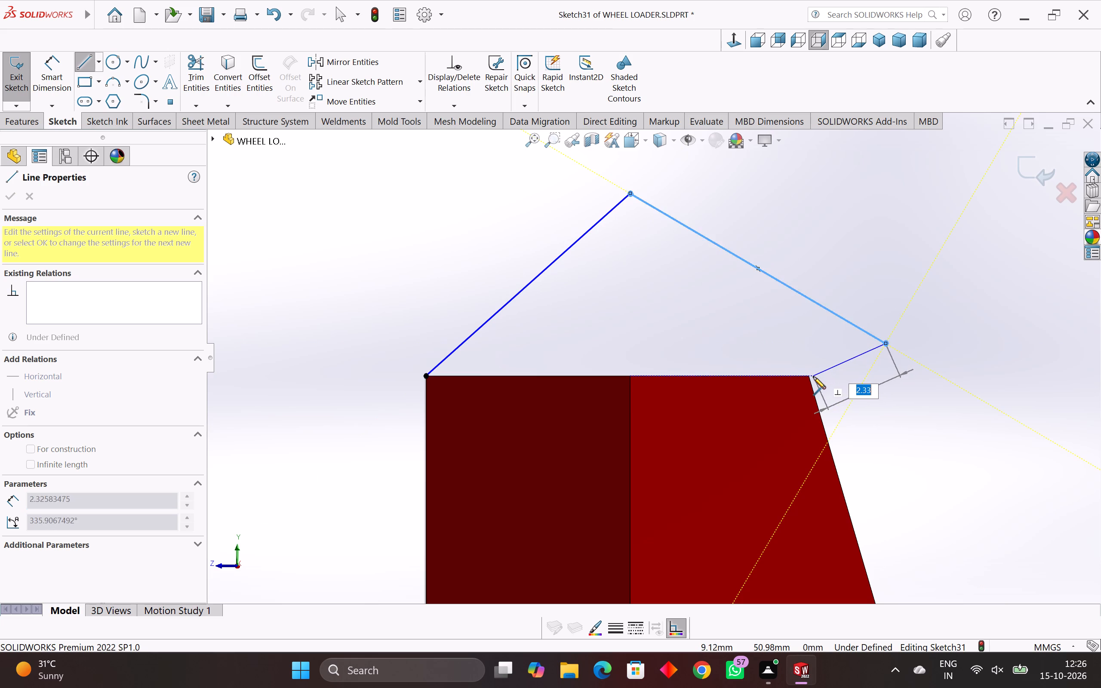
left_click(809, 377)
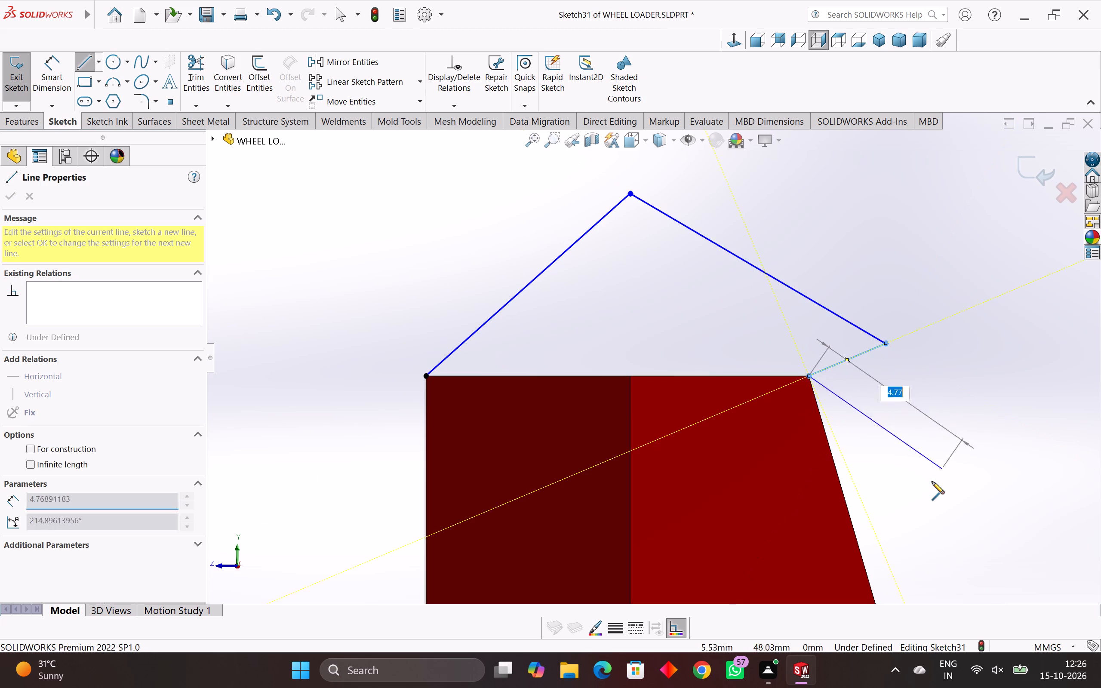
key("Escape")
key("Escape")
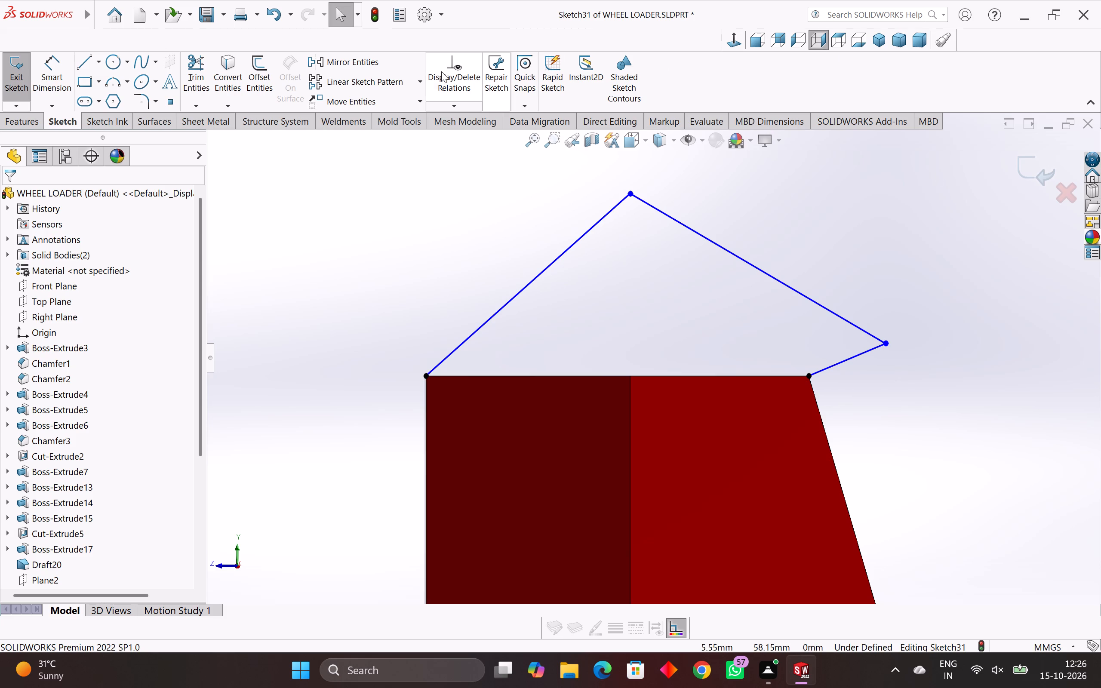
Dimension the apex 6 mm vertically above the upright's outer top corner.
left_click(51, 62)
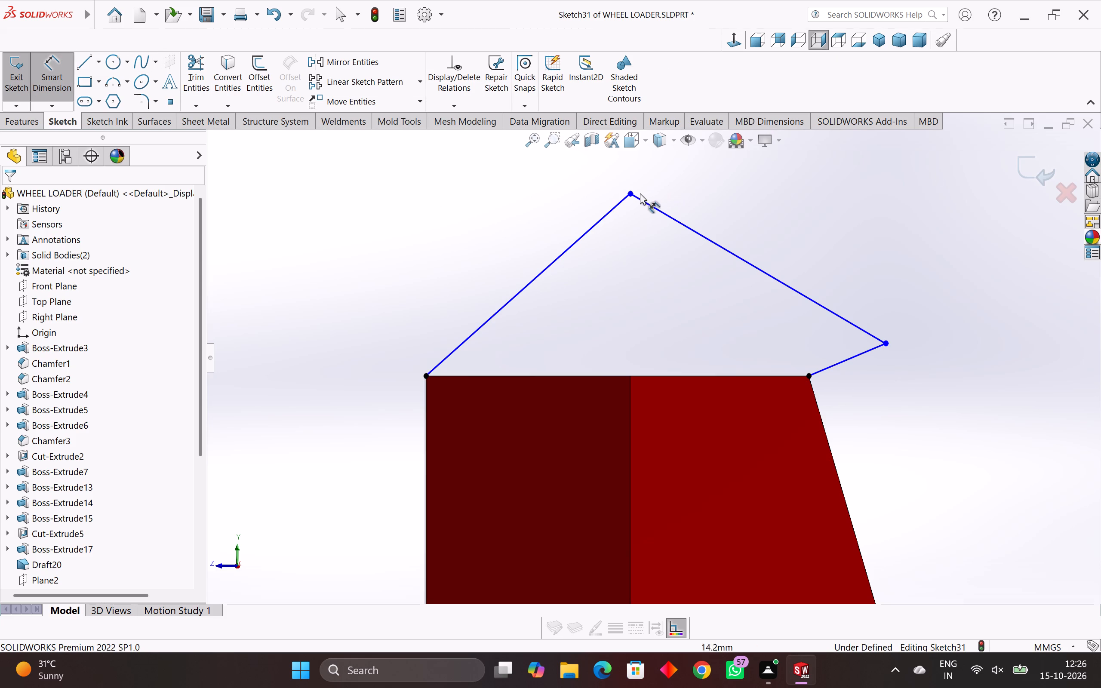
left_click(630, 192)
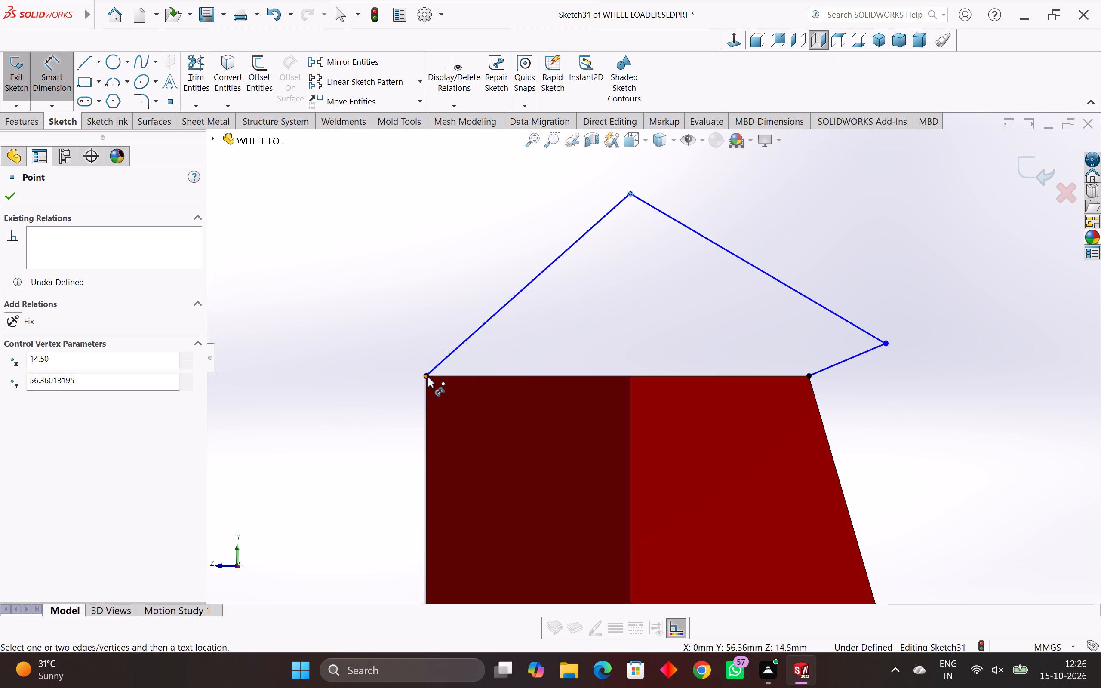
left_click(426, 375)
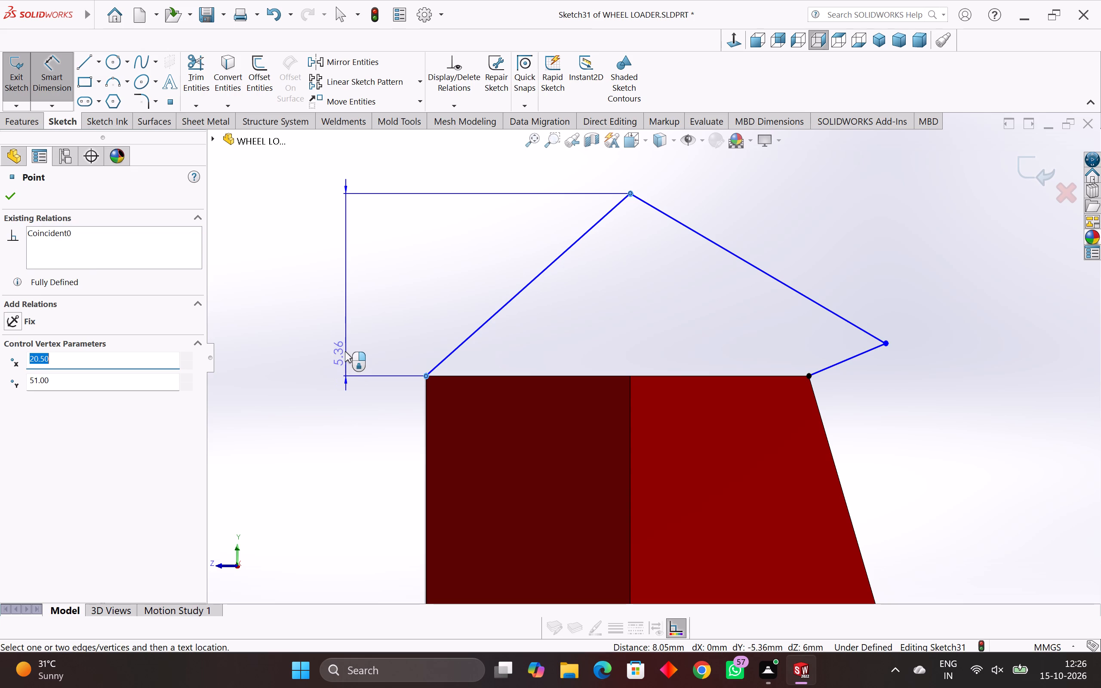
left_click(345, 351)
key("6")
key("Return")
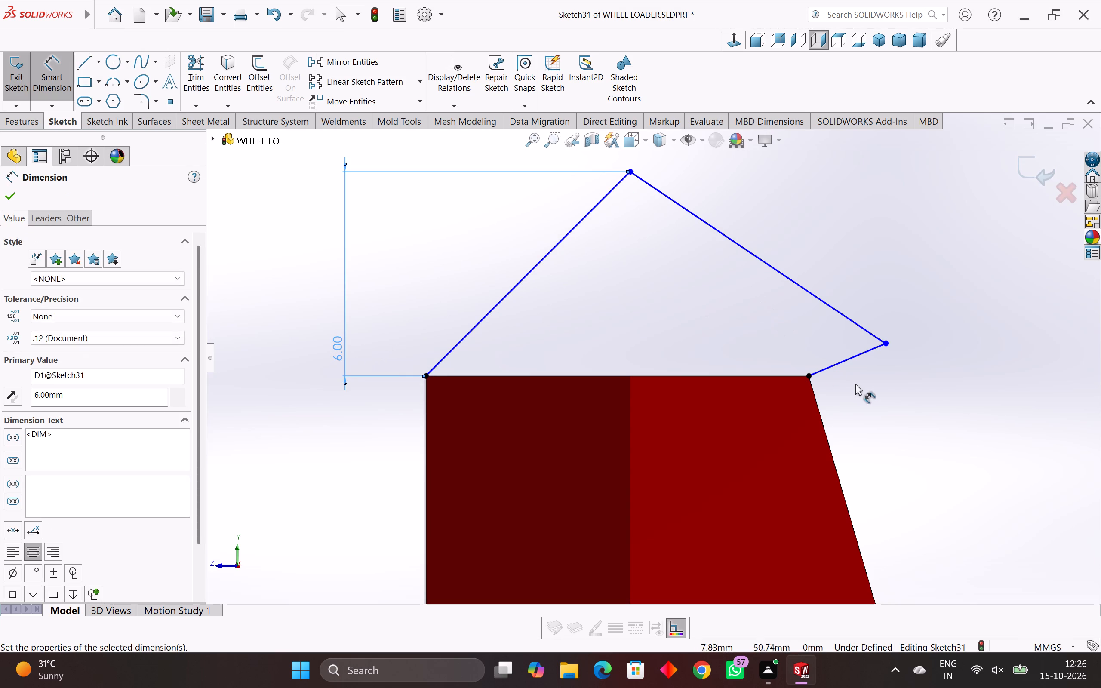
Dimension the short line at the sloped edge's top corner to a length of 1.6 mm.
left_click(846, 361)
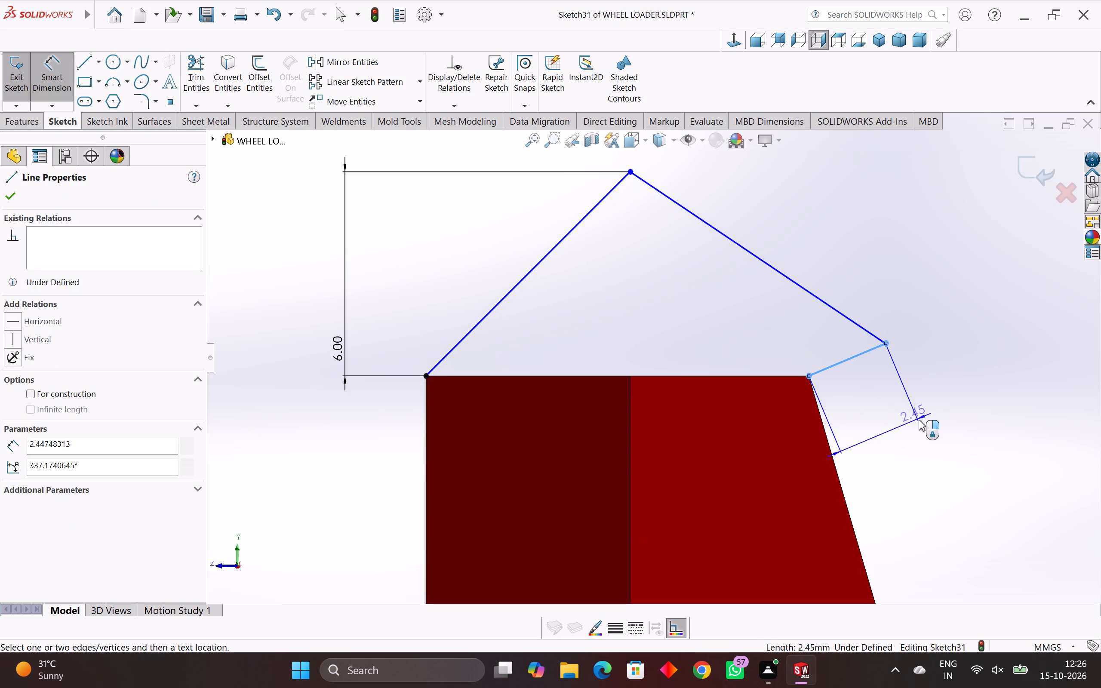
left_click(961, 427)
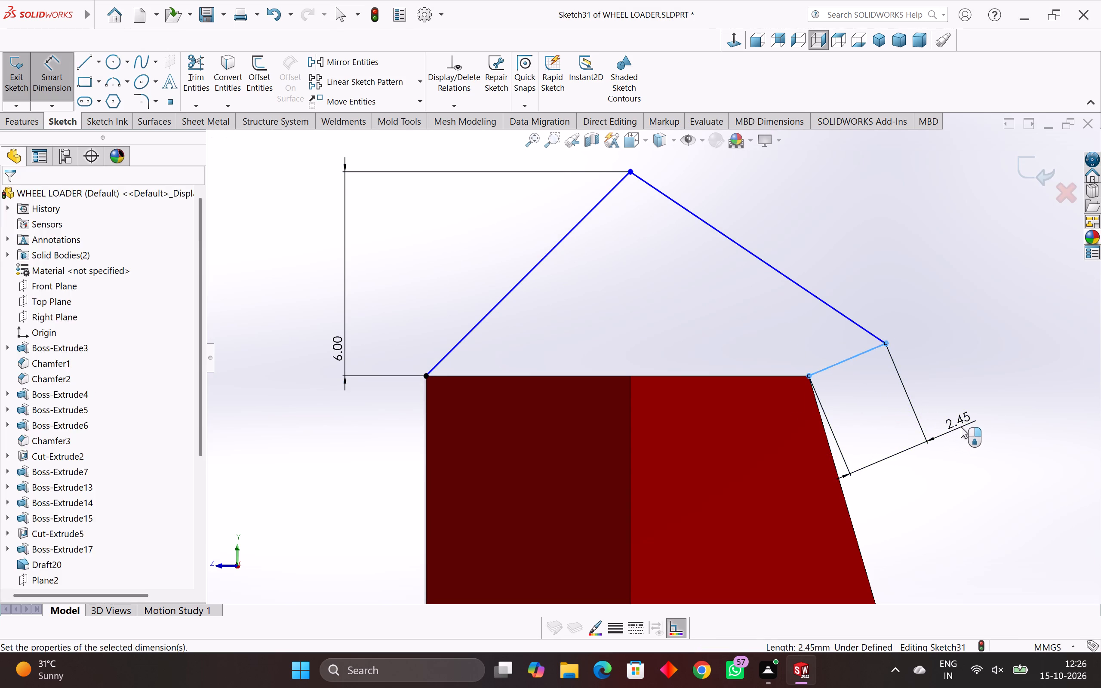
type("1.6")
key("Return")
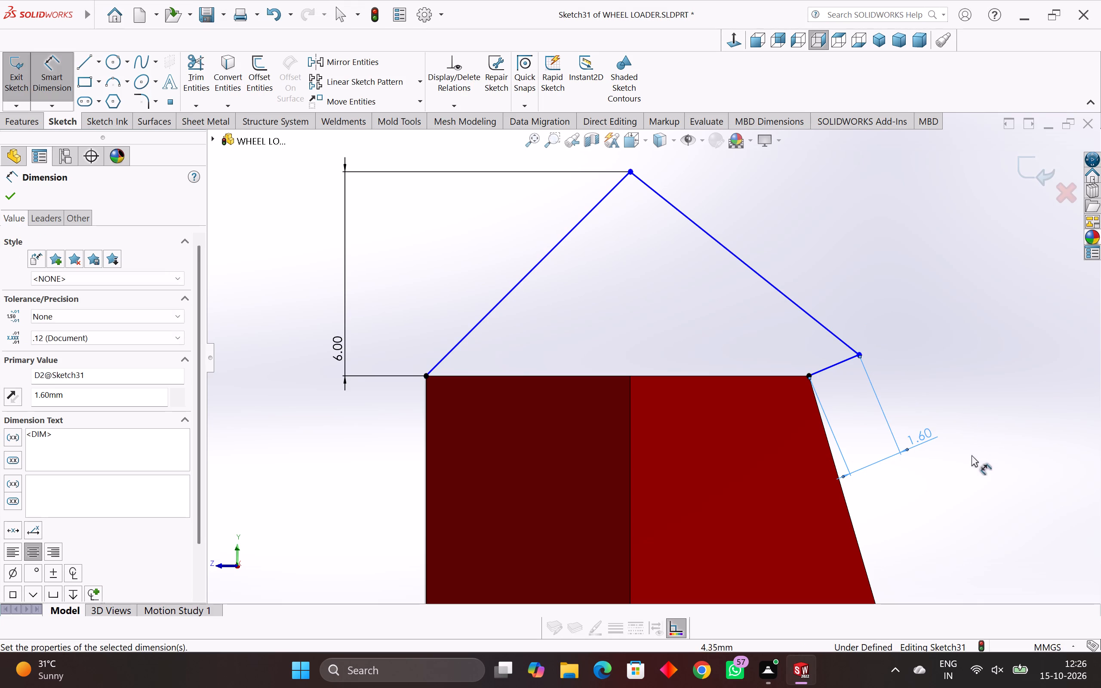
Draw a vertical centerline about 6 mm long from the sketch's apex down to the upright's top edge.
scroll(766, 382, "down", 1)
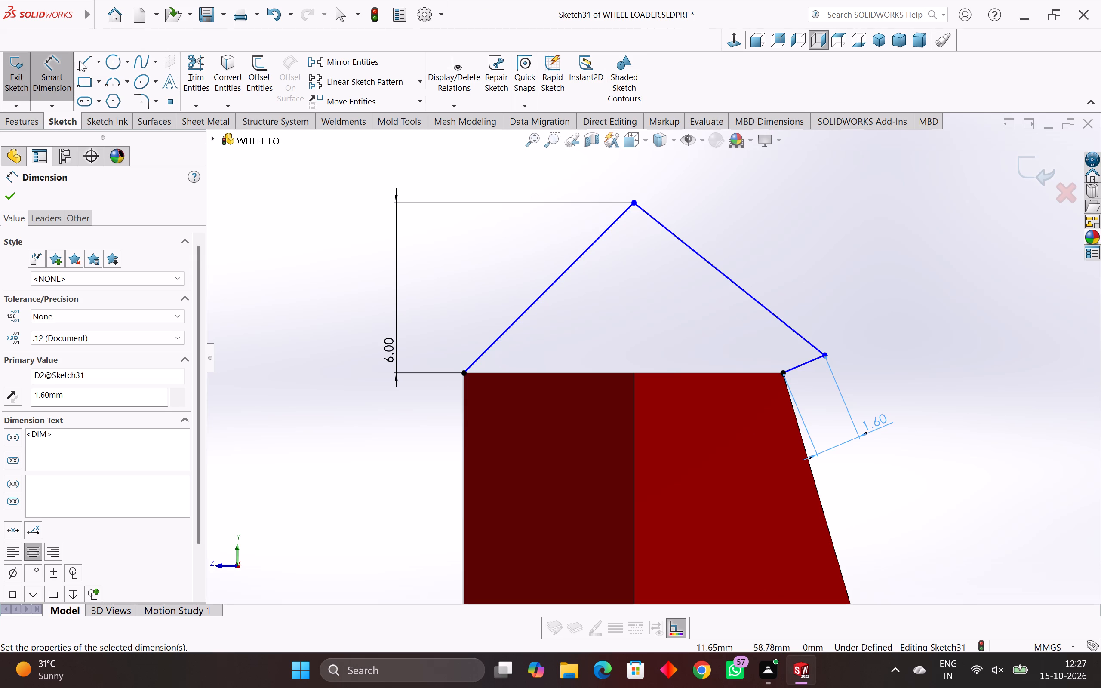
left_click(99, 59)
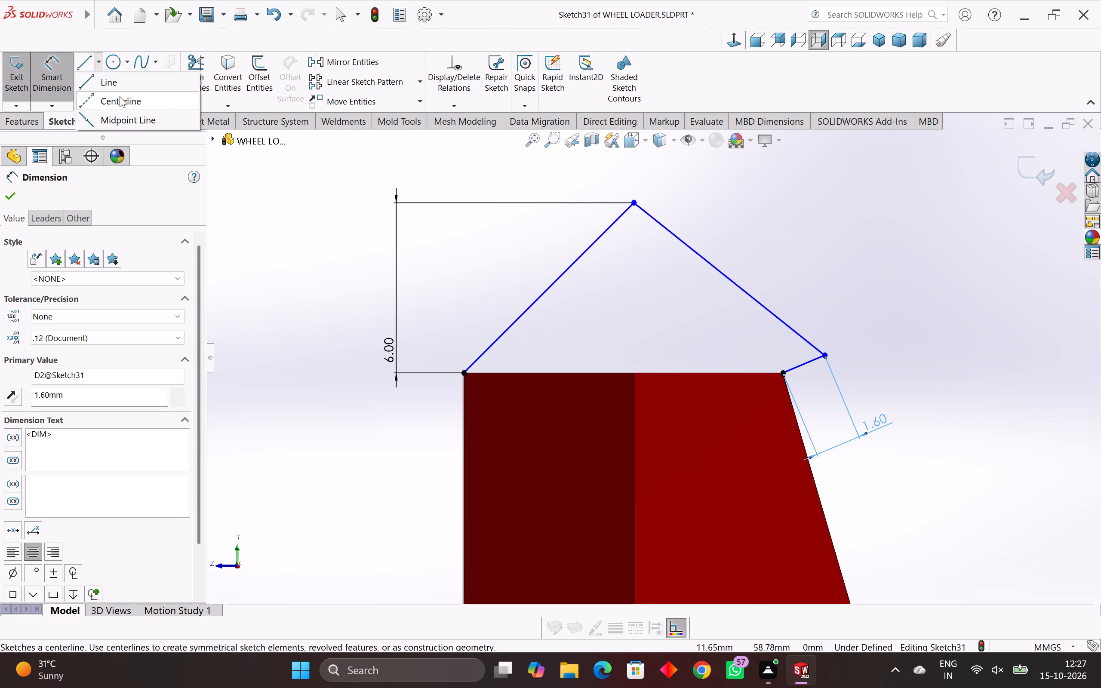
left_click(115, 102)
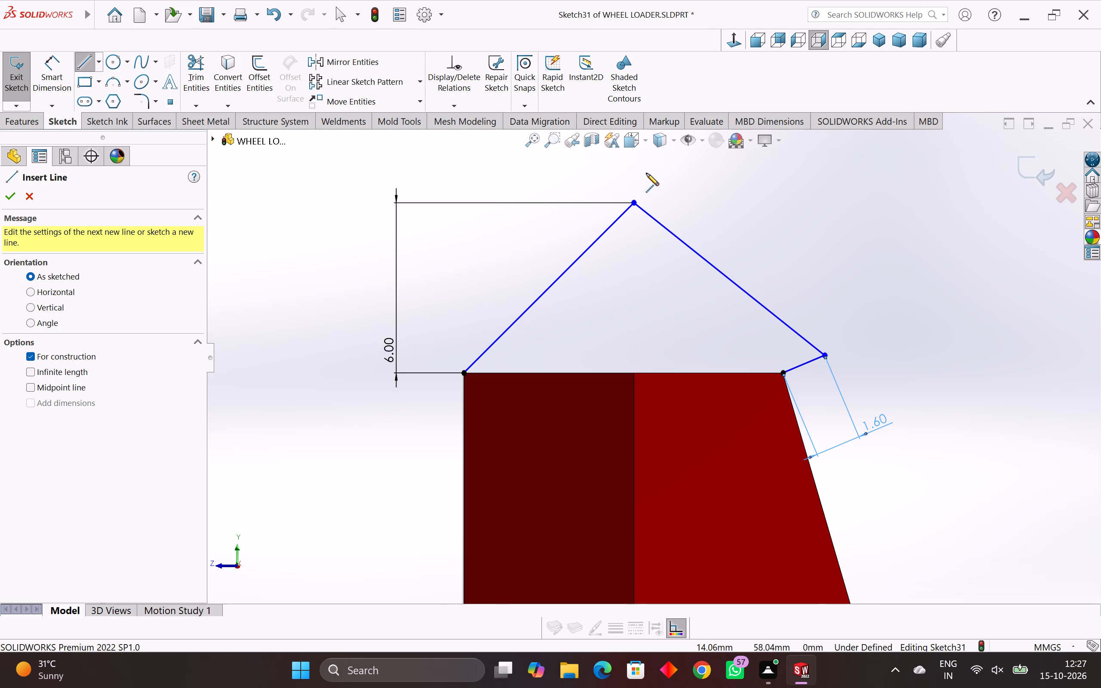
scroll(646, 173, "down", 3)
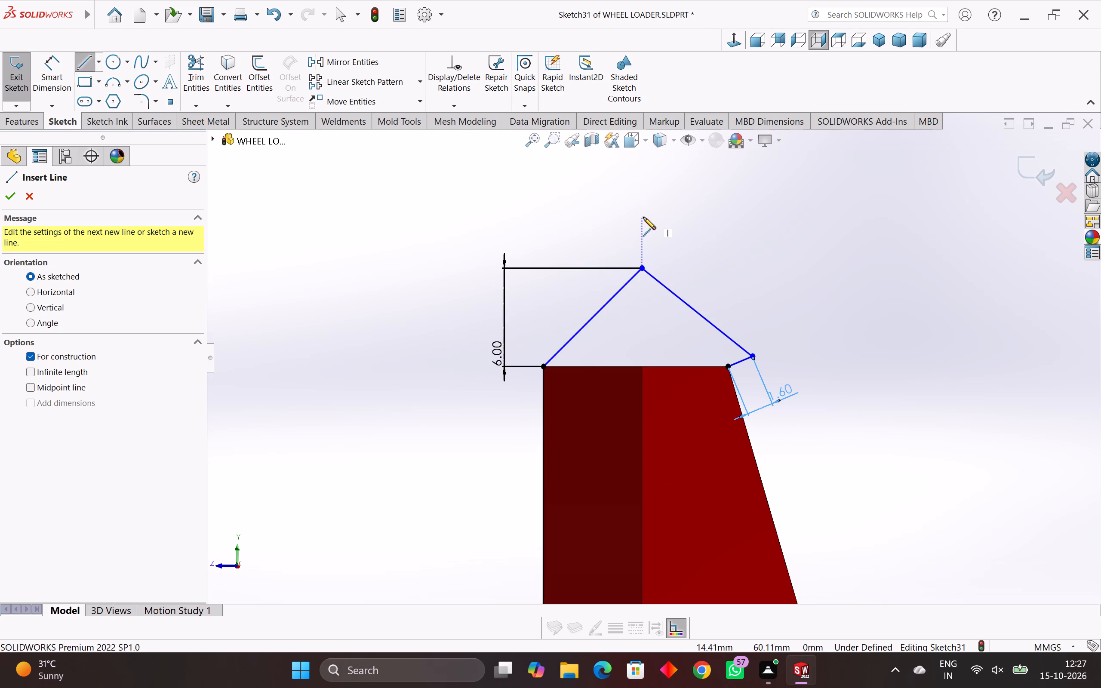
left_click(642, 269)
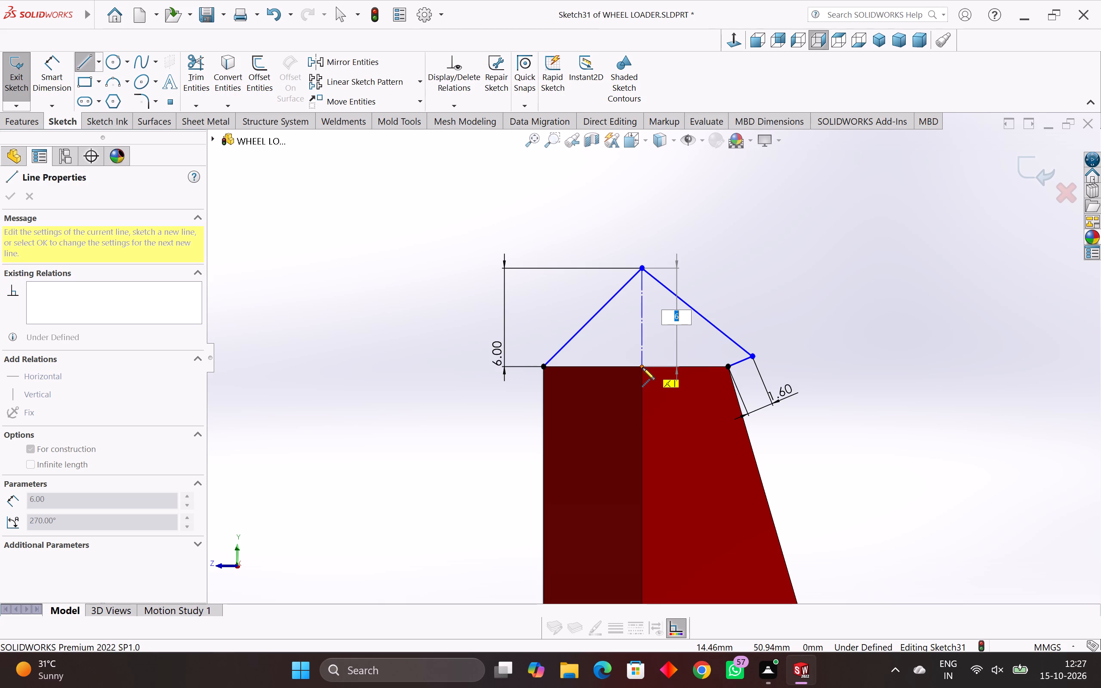
left_click(643, 368)
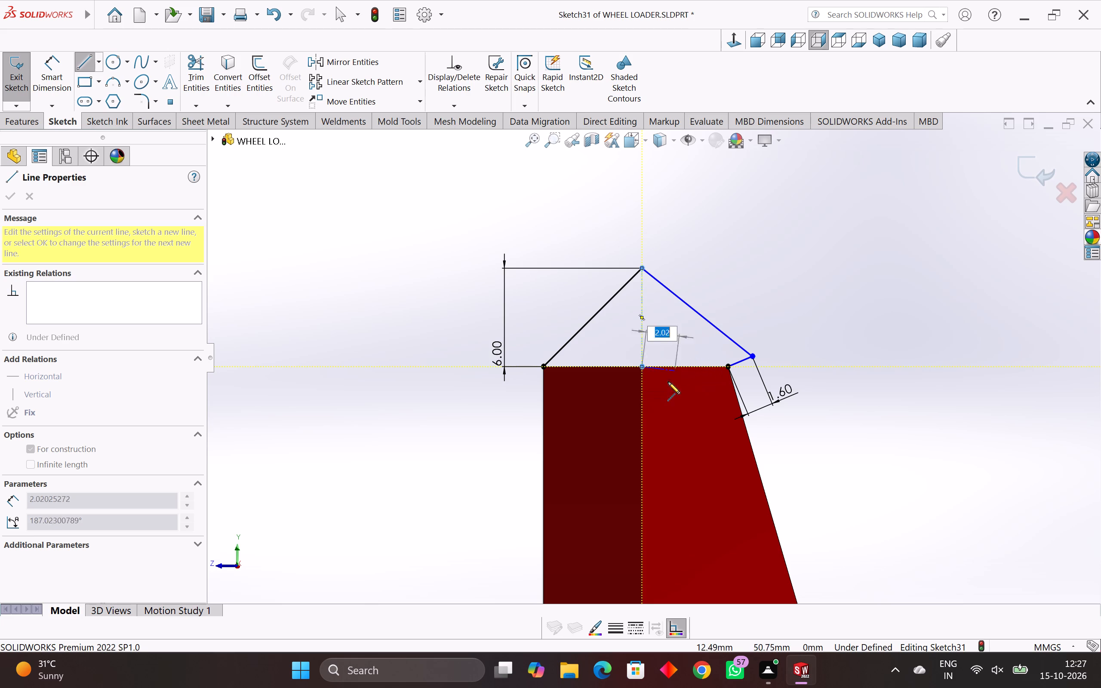
key("Escape")
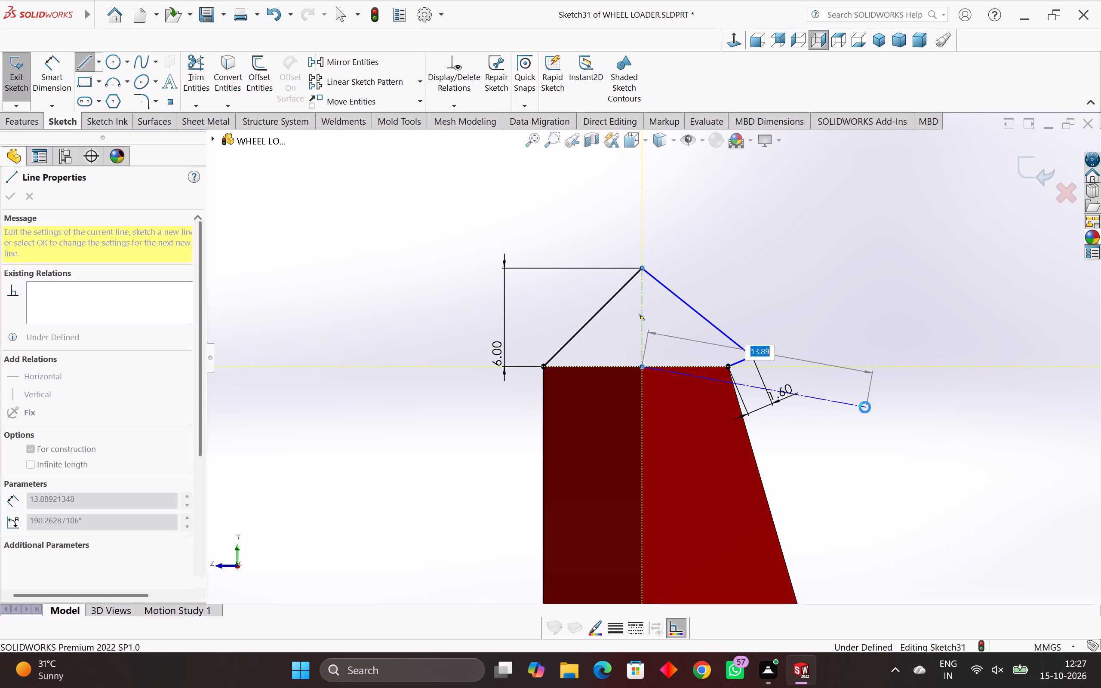
Fully define the peaked profile's three lines and centerline with automatically calculated relations and dimensions.
scroll(764, 355, "down", 1)
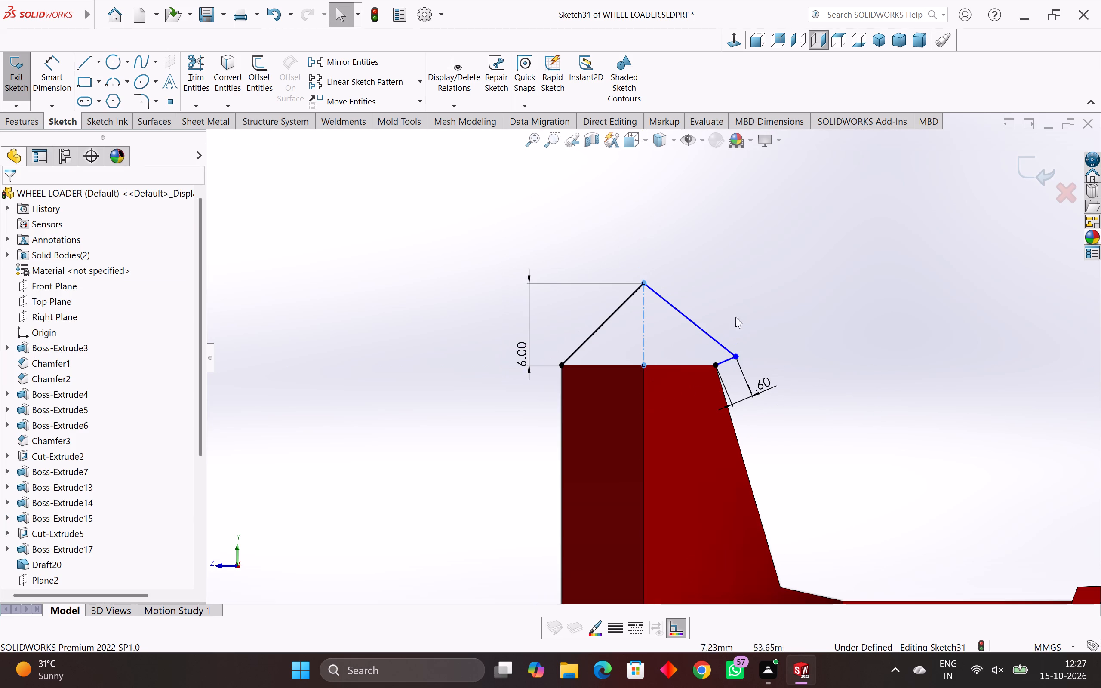
left_click_drag(823, 217, 439, 458)
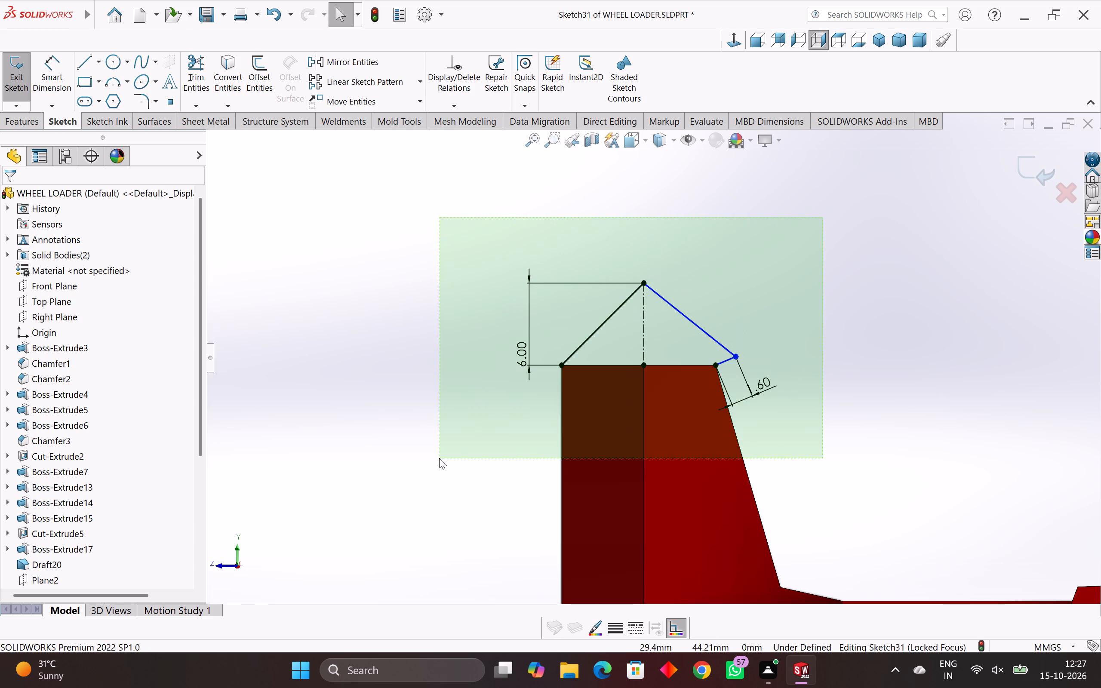
left_click_drag(439, 458, 438, 457)
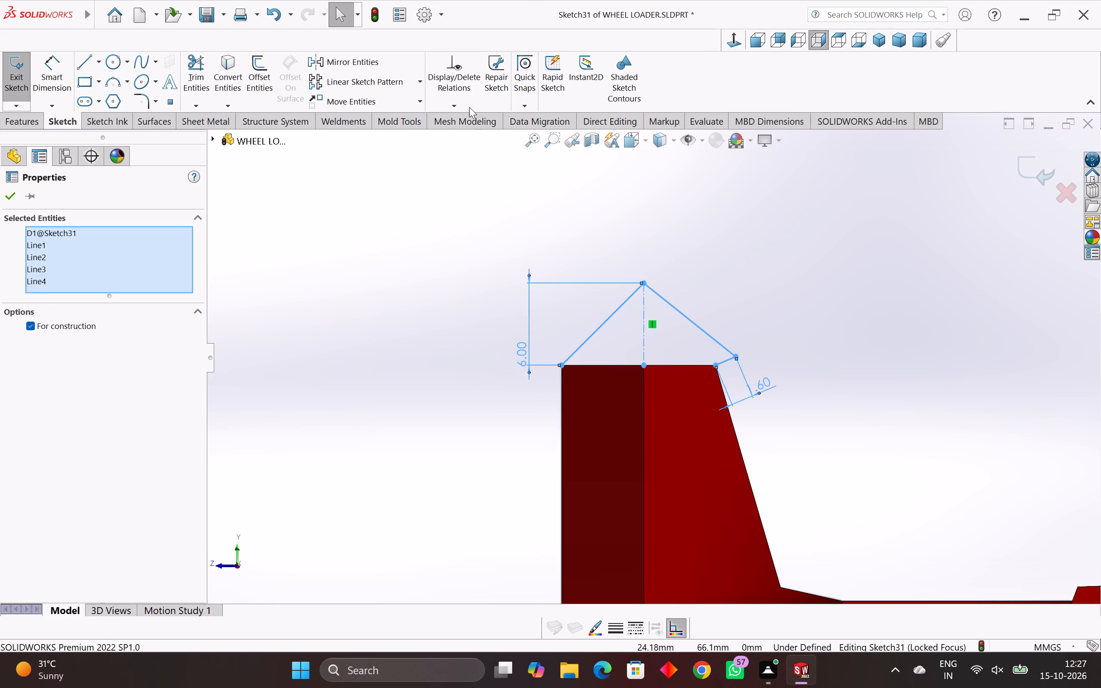
left_click(468, 105)
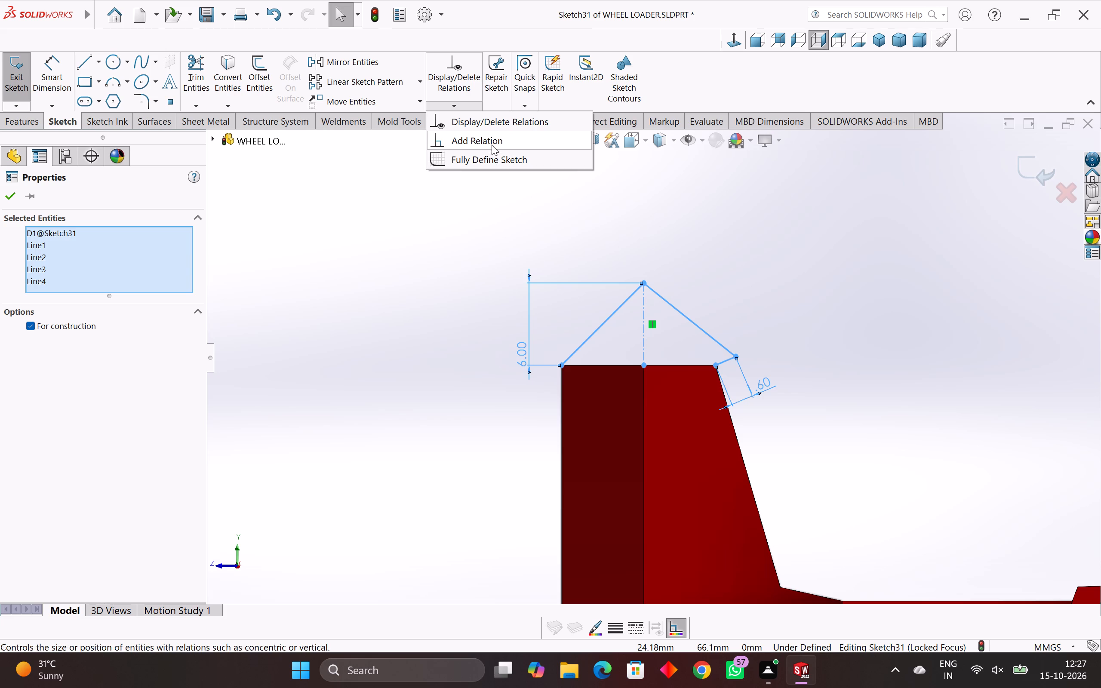
left_click(496, 165)
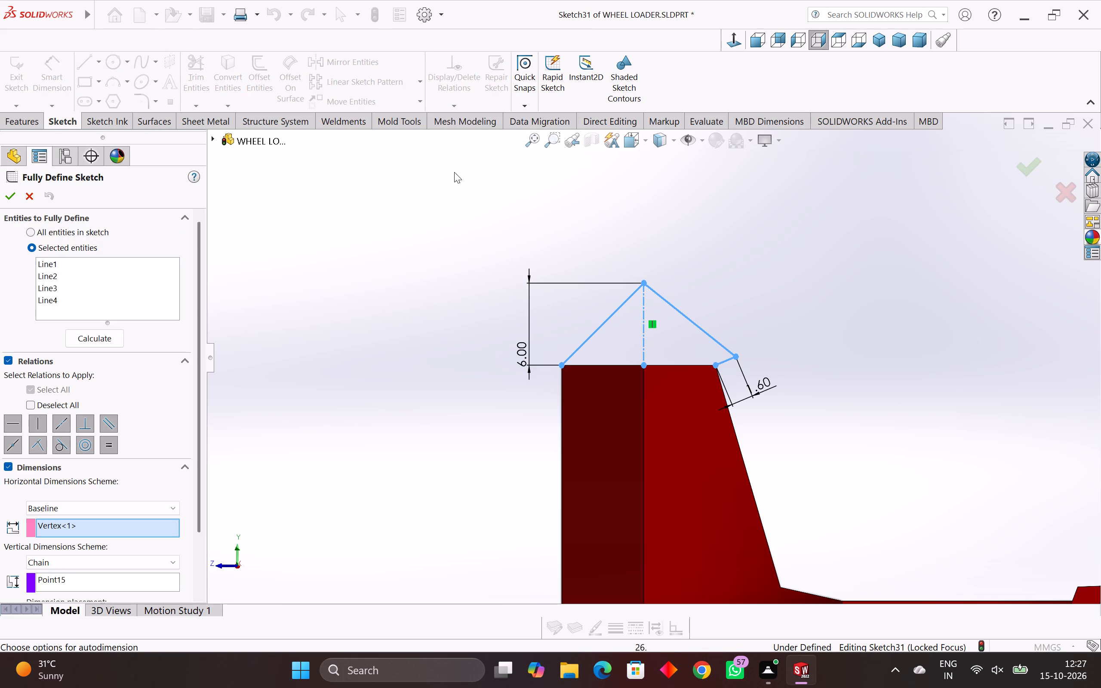
left_click(95, 338)
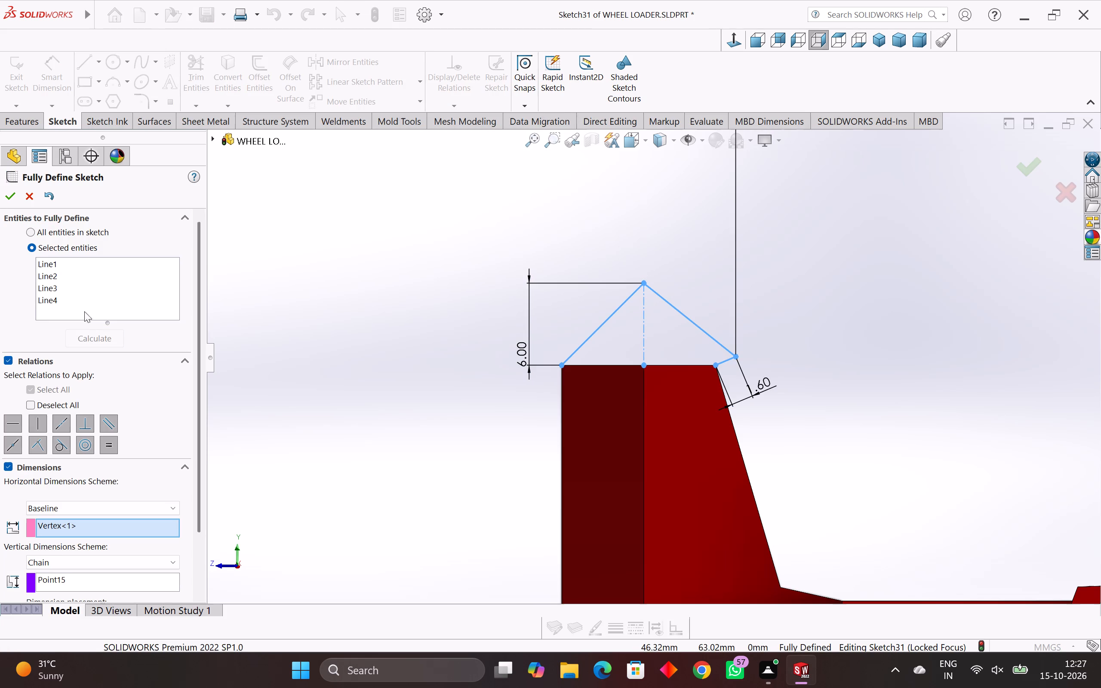
scroll(769, 504, "down", 4)
scroll(634, 395, "down", 5)
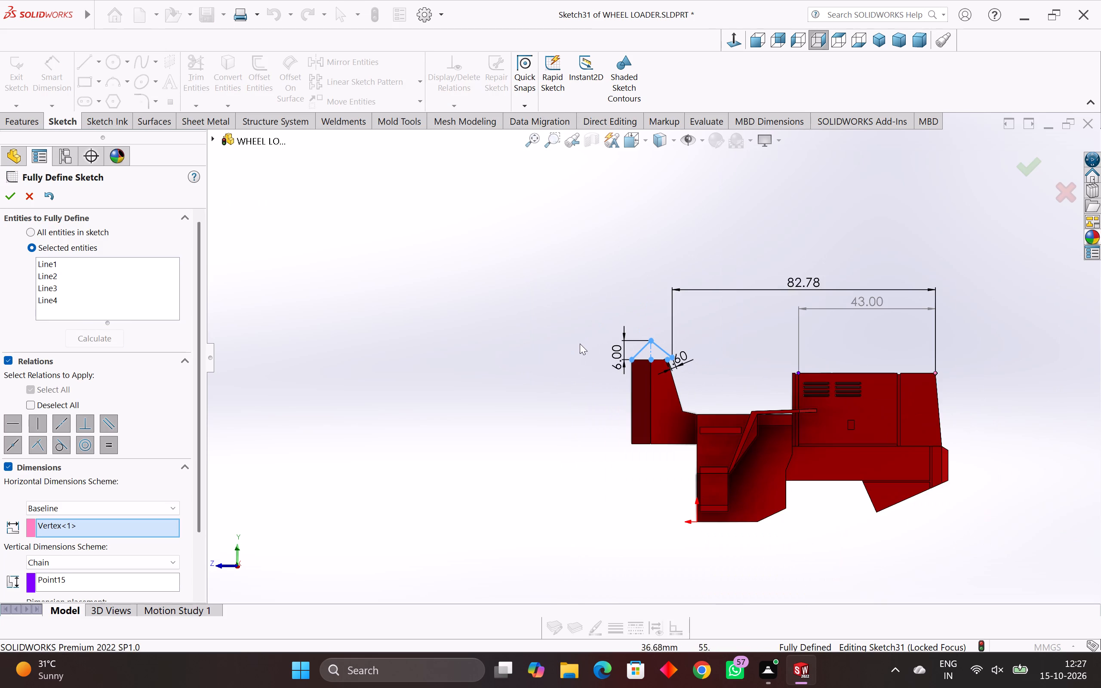
scroll(576, 340, "up", 4)
middle_click_drag(820, 488, 677, 455)
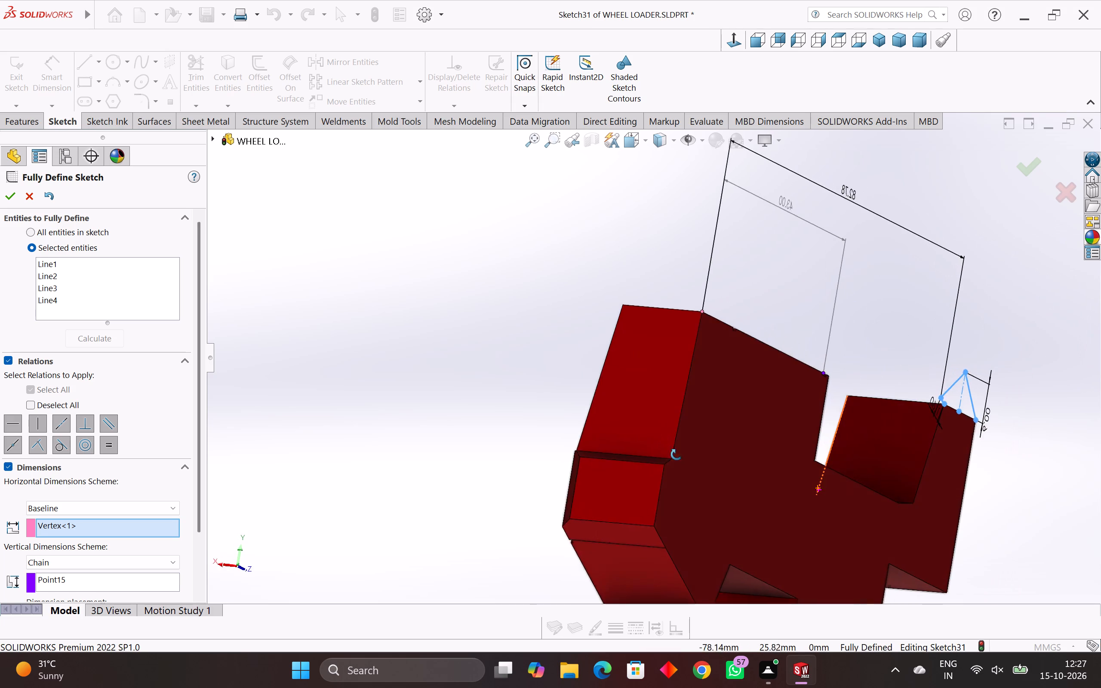
middle_click_drag(677, 455, 793, 553)
scroll(762, 481, "up", 1)
scroll(764, 384, "up", 6)
scroll(784, 390, "down", 3)
middle_click_drag(783, 387, 805, 418)
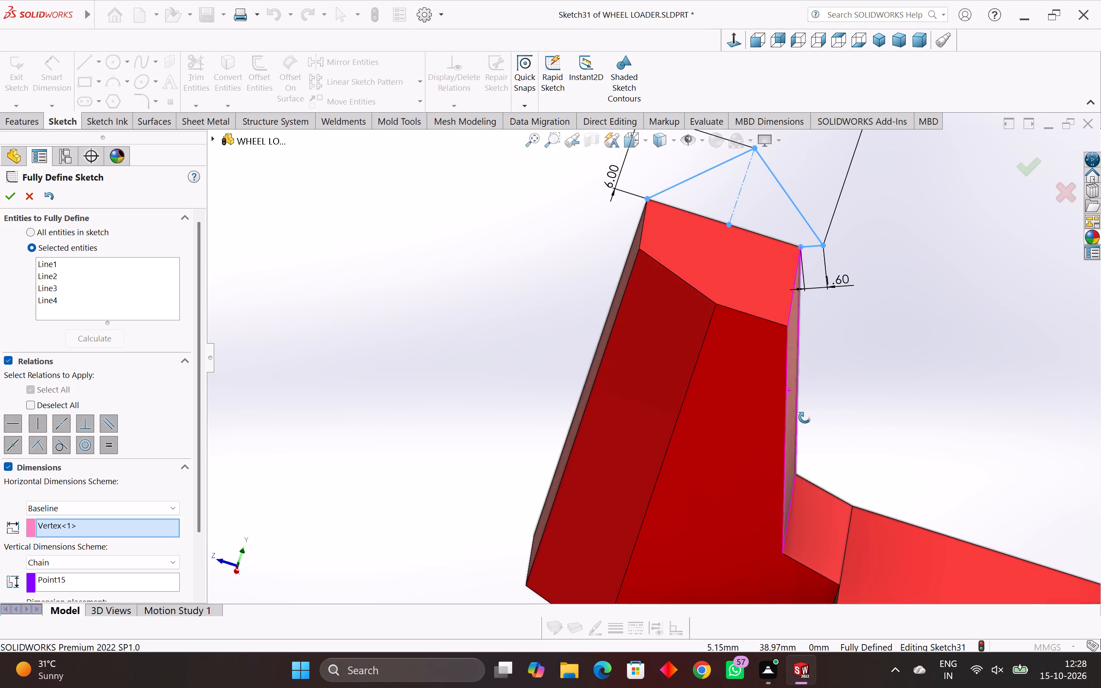
middle_click_drag(805, 418, 778, 427)
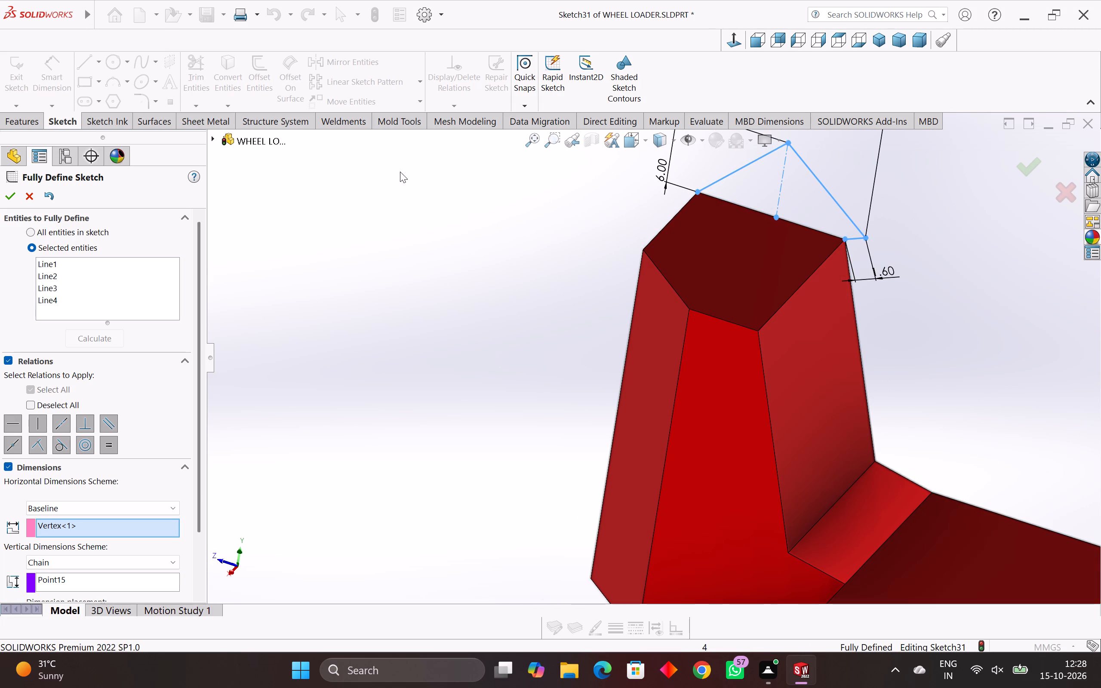
left_click(7, 197)
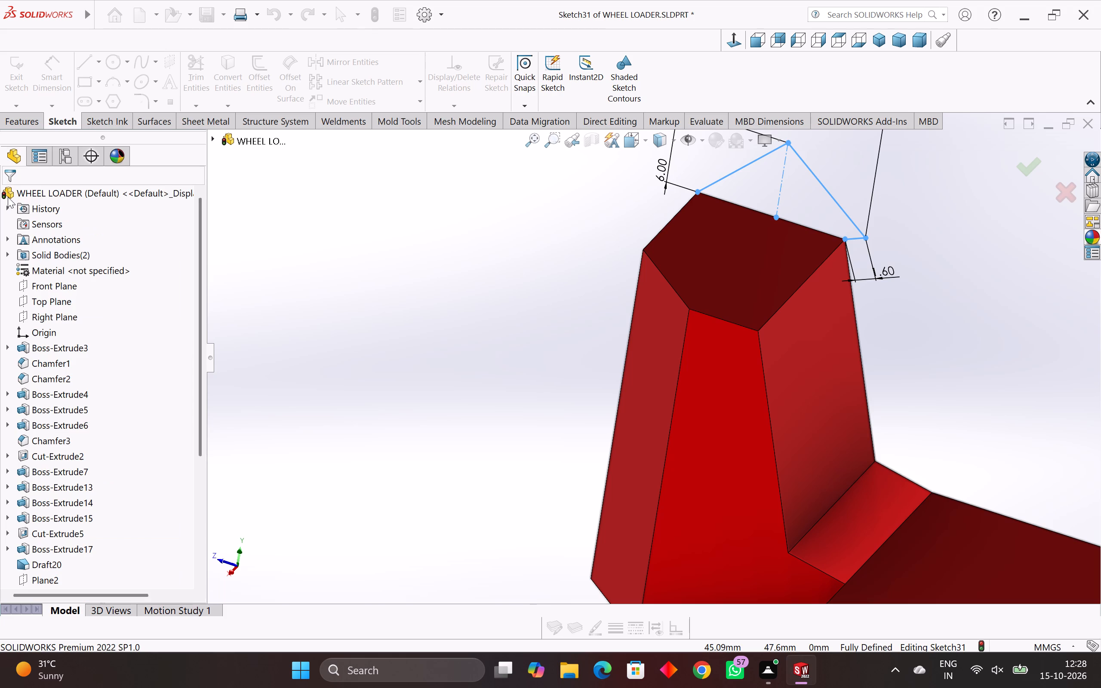
Start a boss extrusion of the peaked sketch, reverse its first direction and enable a blind 0.50 mm second direction.
left_click(31, 124)
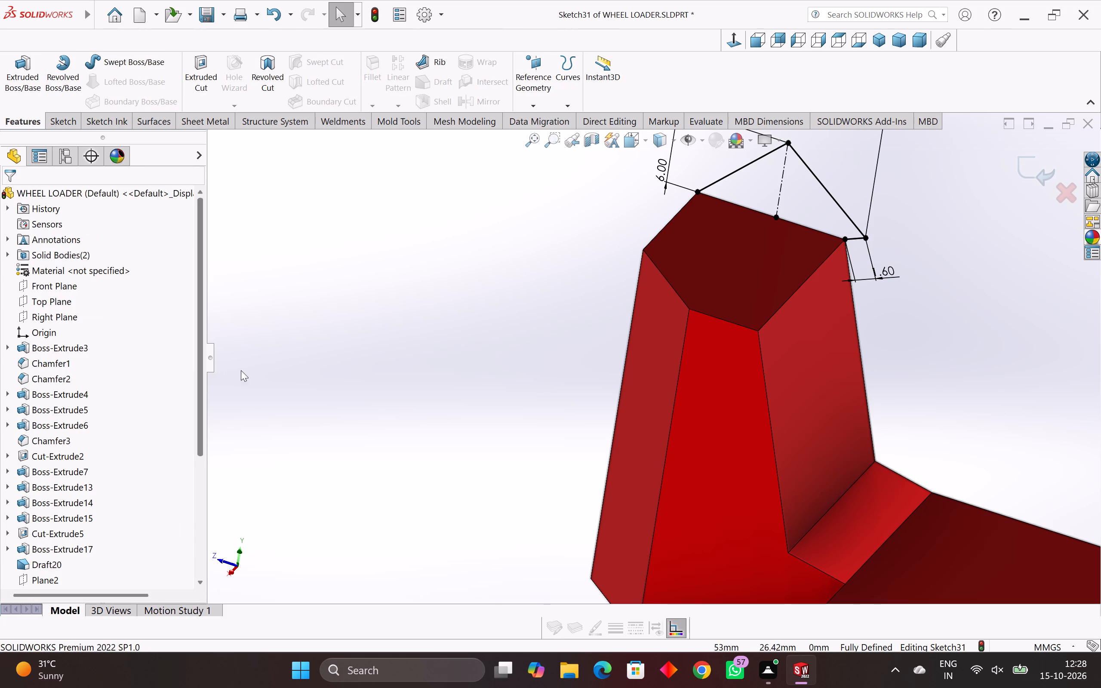
scroll(498, 411, "down", 2)
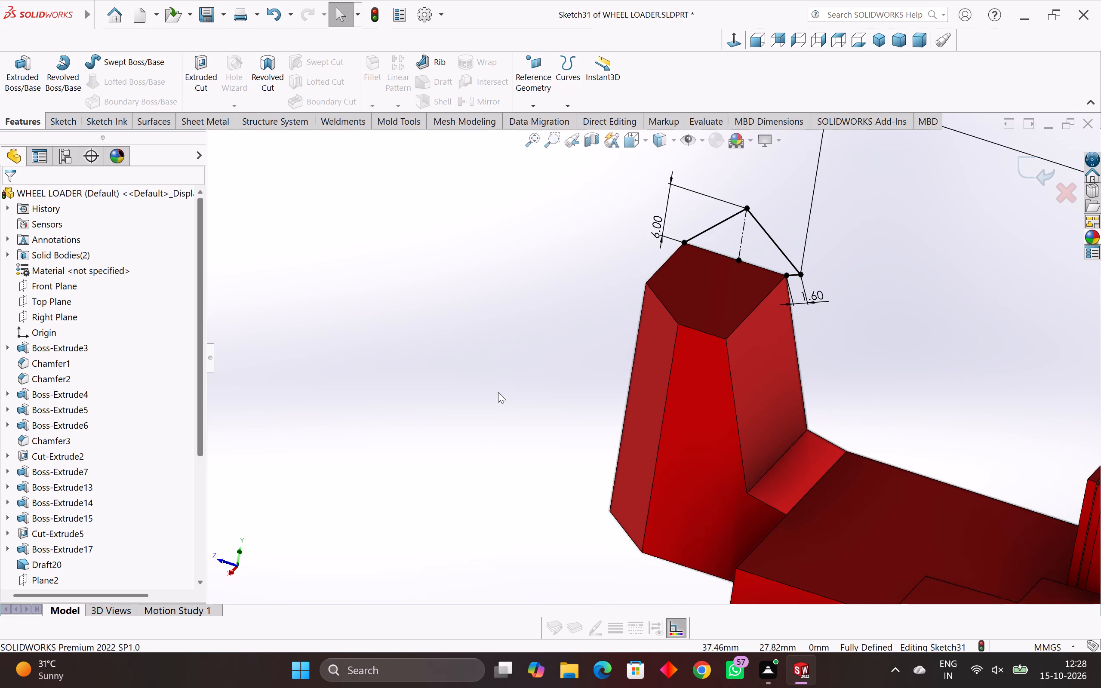
middle_click_drag(500, 386, 418, 436)
scroll(419, 437, "down", 3)
scroll(489, 499, "down", 3)
middle_click_drag(496, 504, 538, 452)
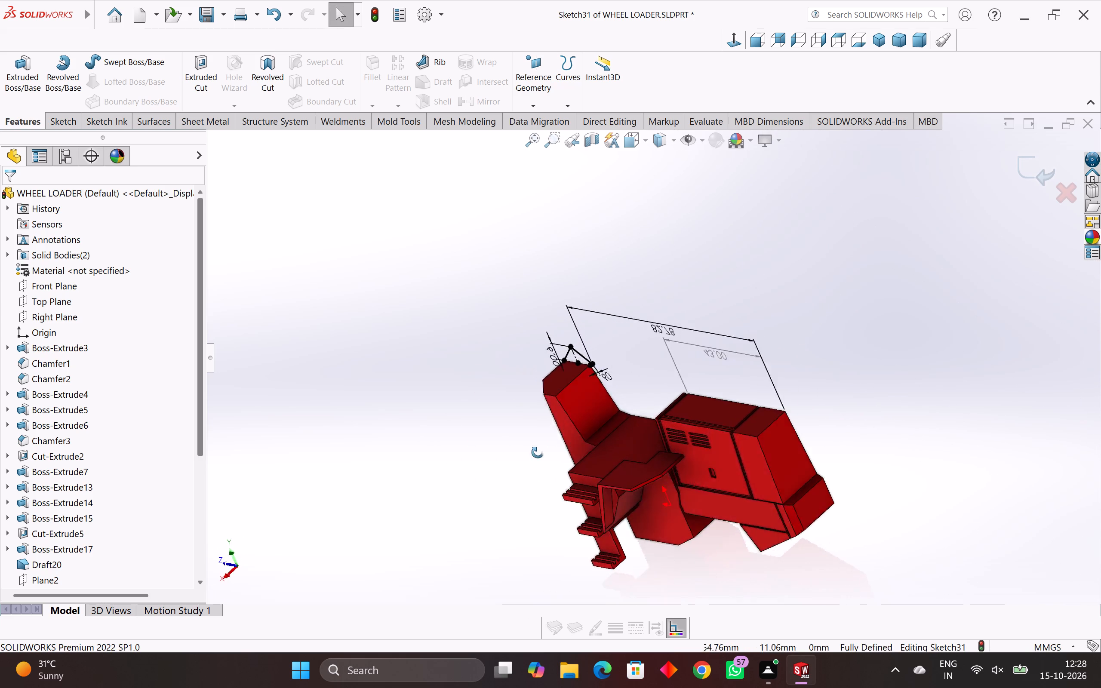
middle_click_drag(538, 452, 560, 445)
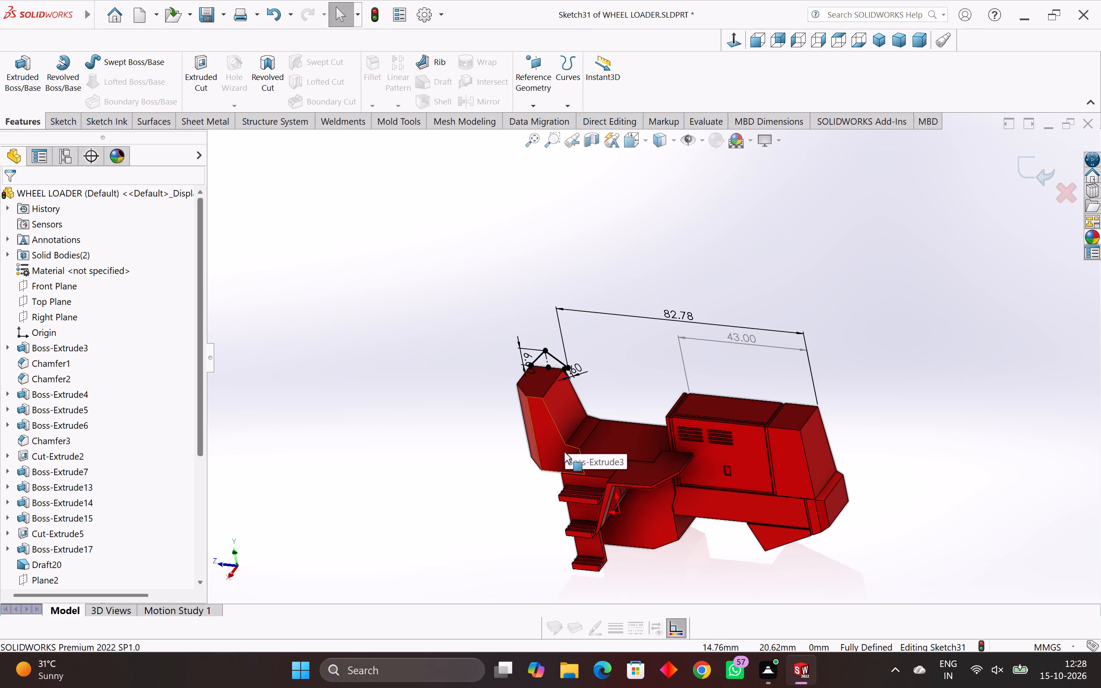
left_click(20, 78)
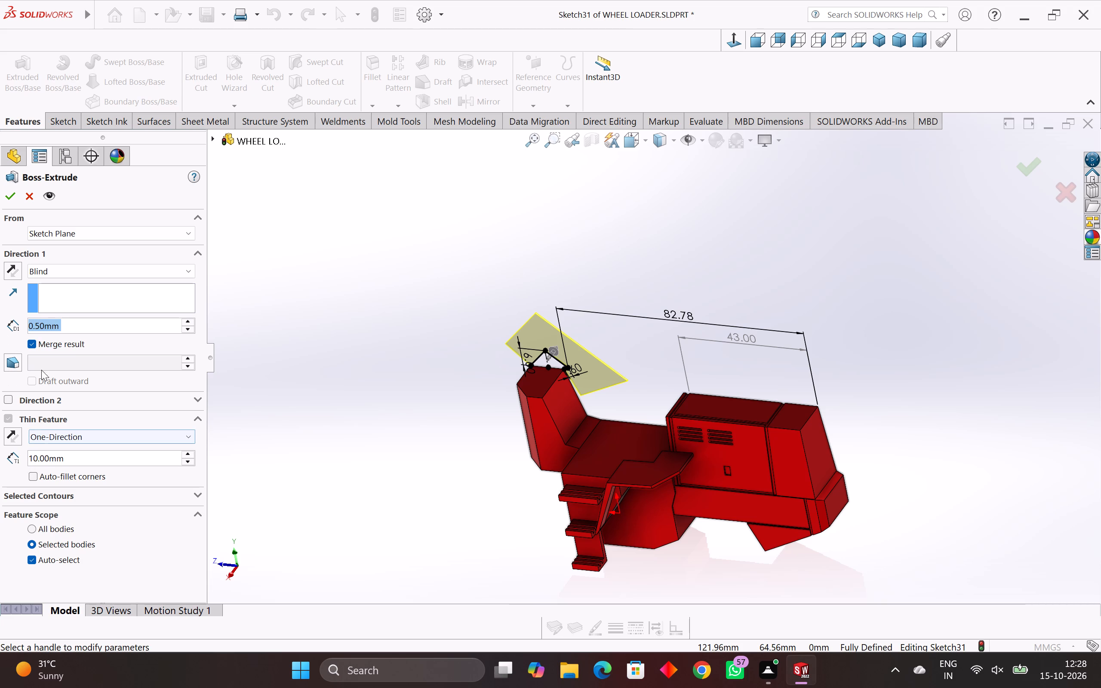
left_click(11, 268)
middle_click_drag(437, 519, 500, 415)
left_click_drag(69, 327, 12, 327)
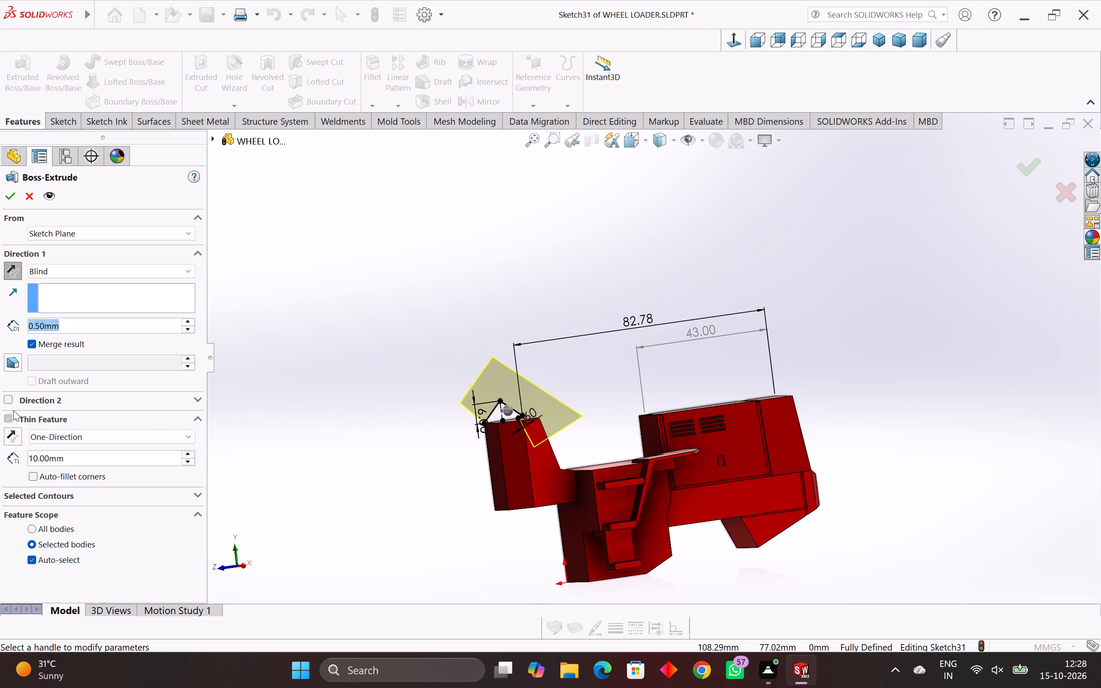
left_click(3, 401)
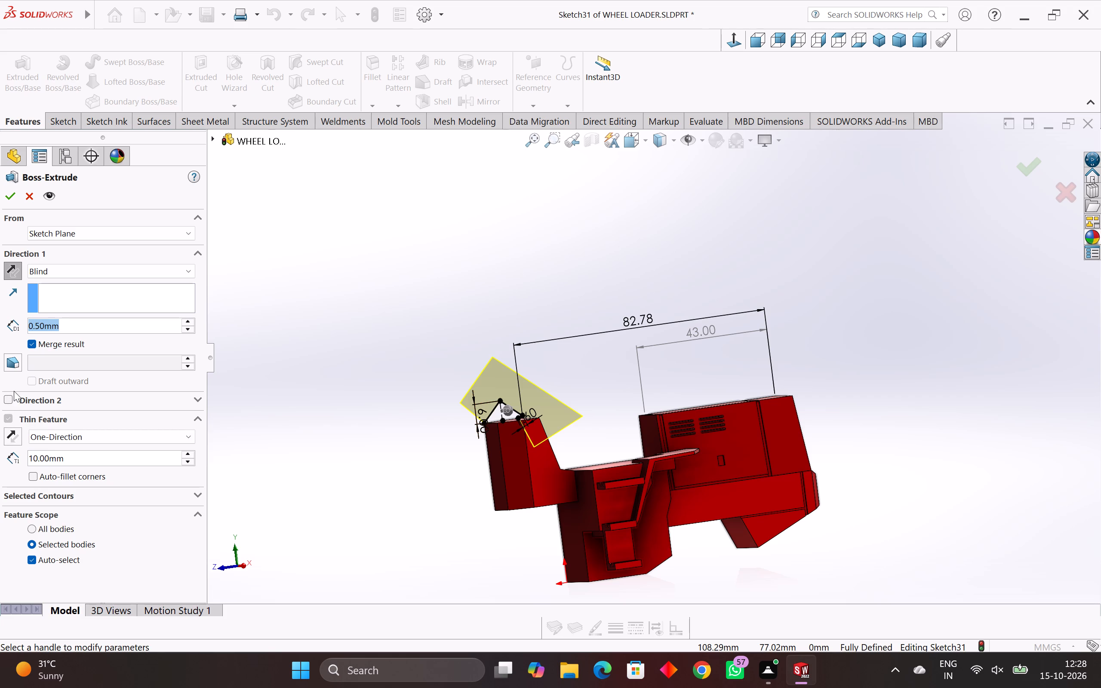
left_click(9, 399)
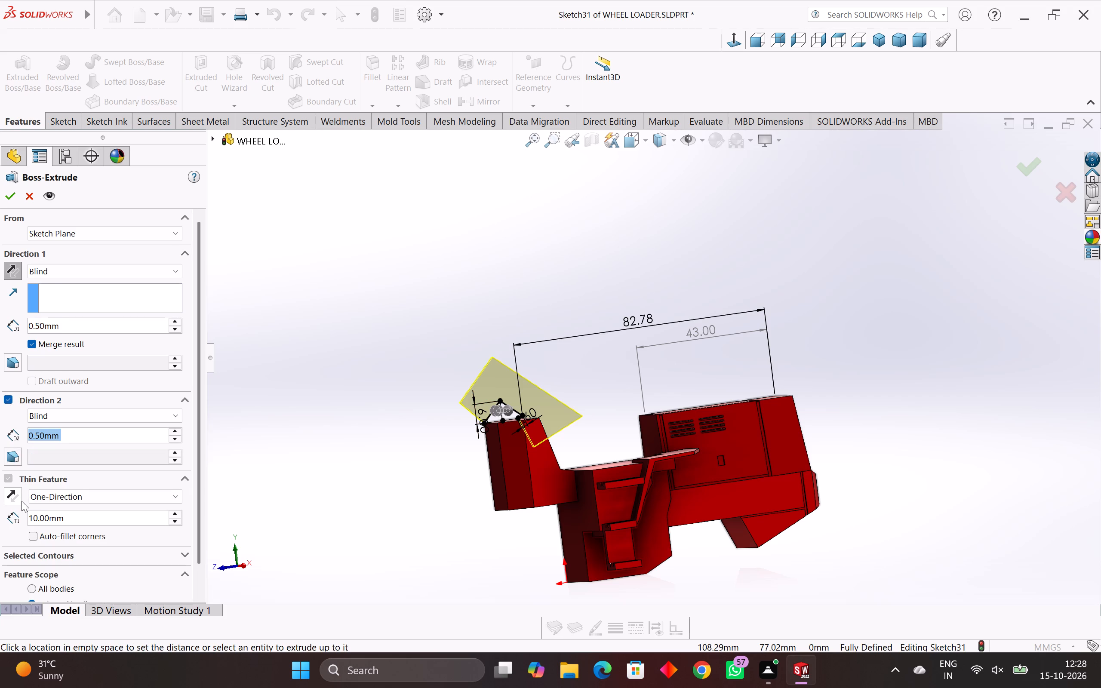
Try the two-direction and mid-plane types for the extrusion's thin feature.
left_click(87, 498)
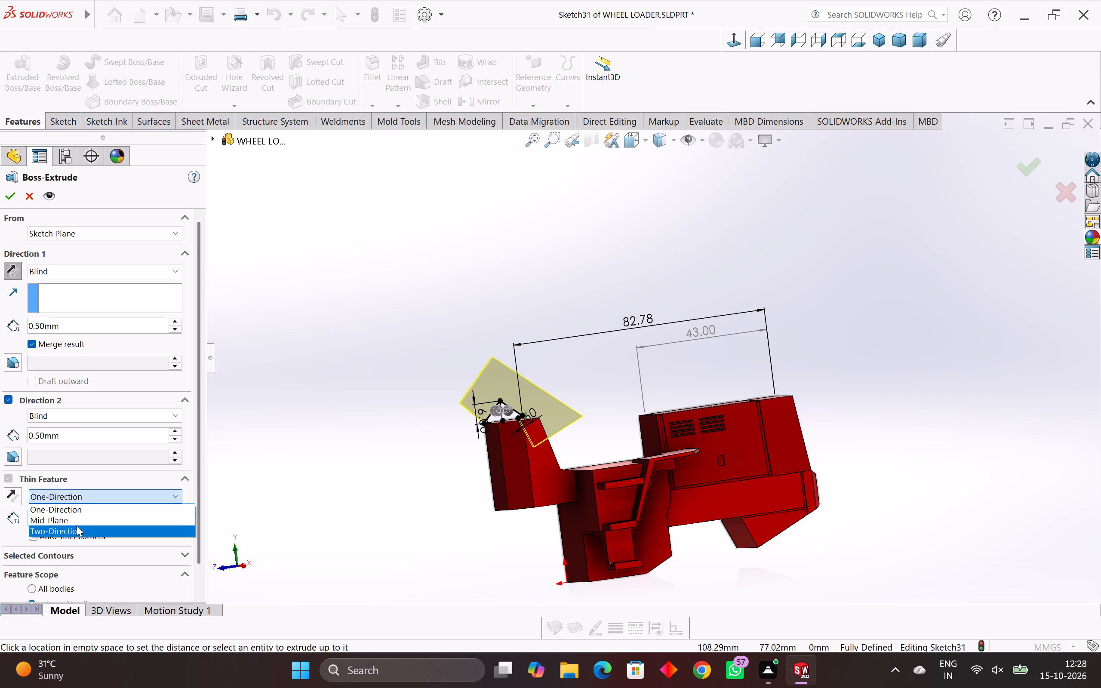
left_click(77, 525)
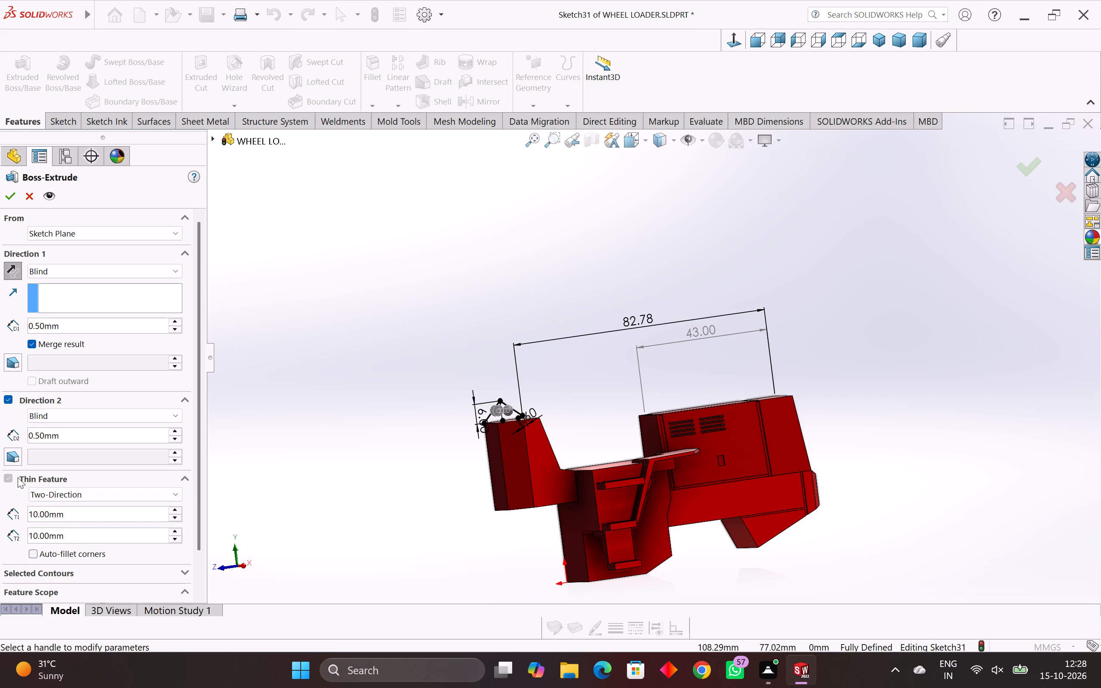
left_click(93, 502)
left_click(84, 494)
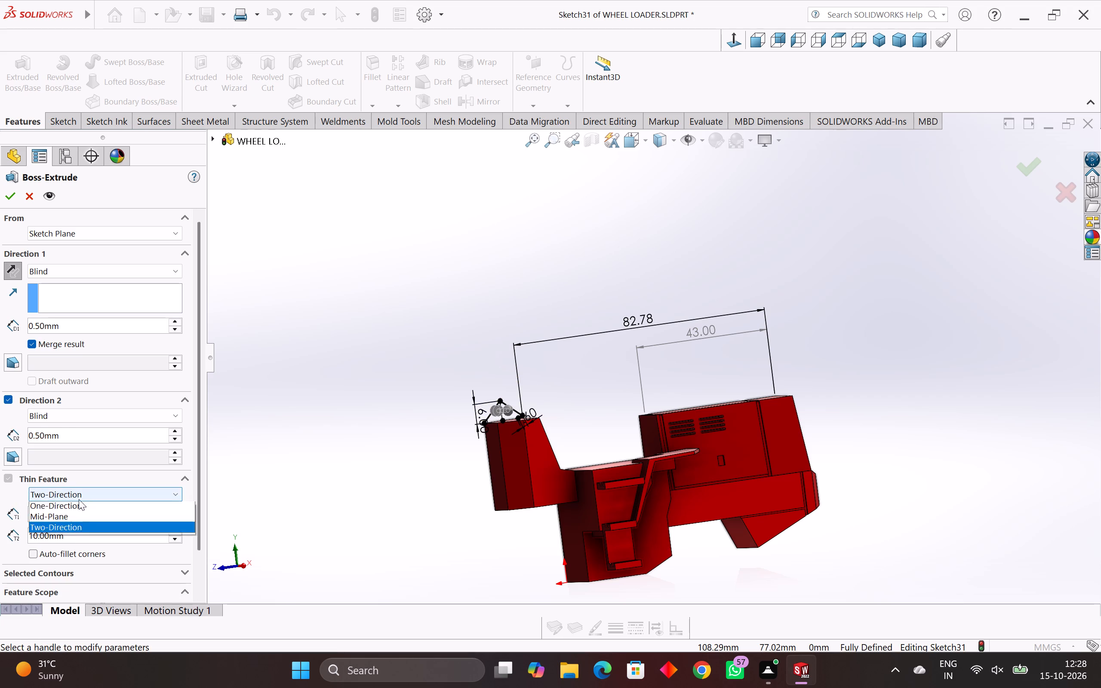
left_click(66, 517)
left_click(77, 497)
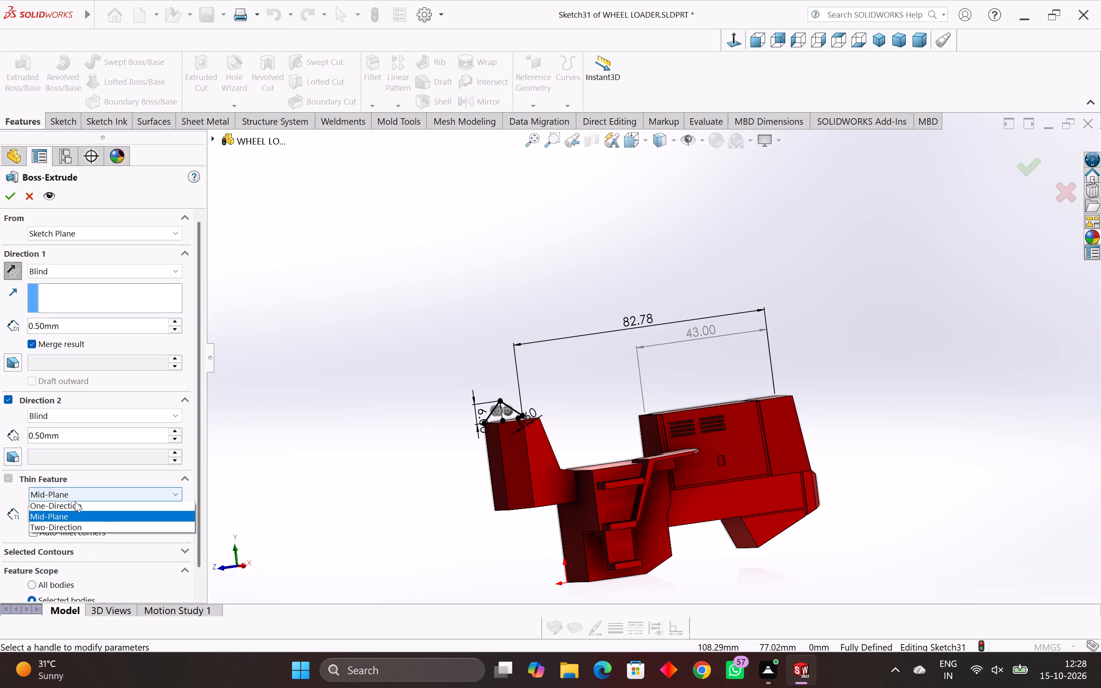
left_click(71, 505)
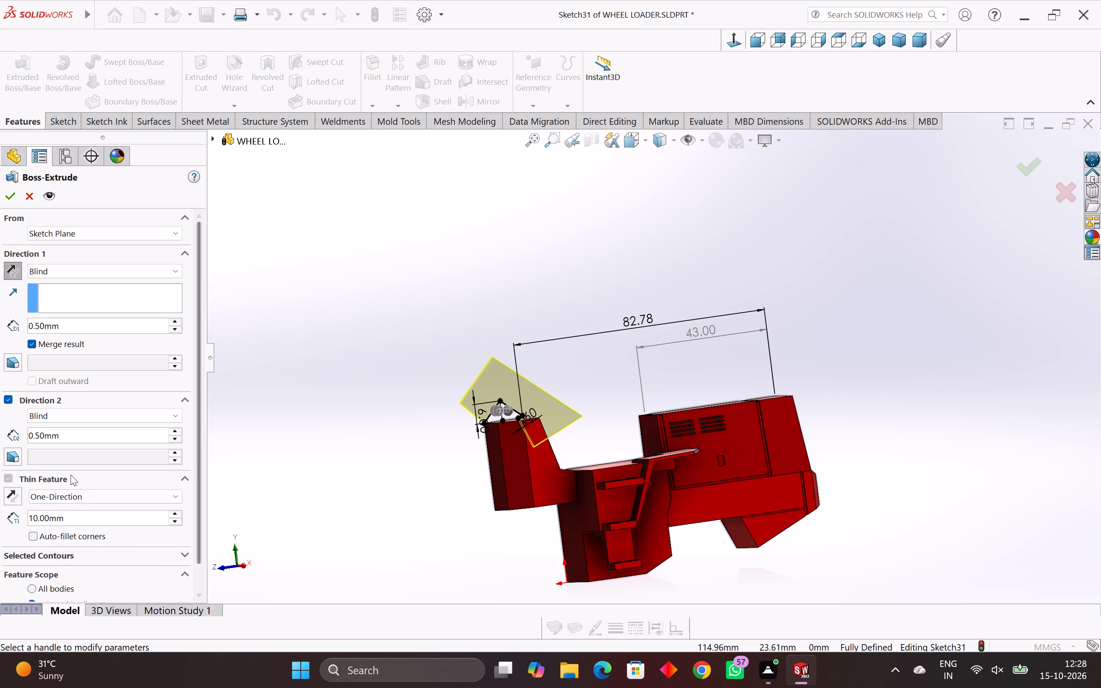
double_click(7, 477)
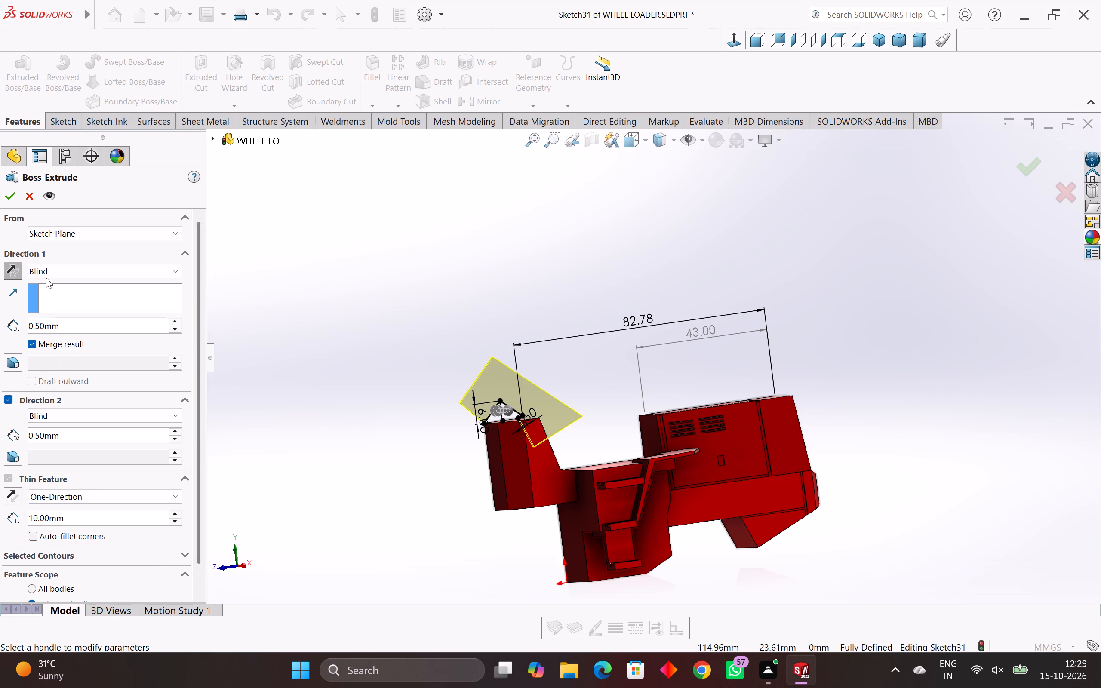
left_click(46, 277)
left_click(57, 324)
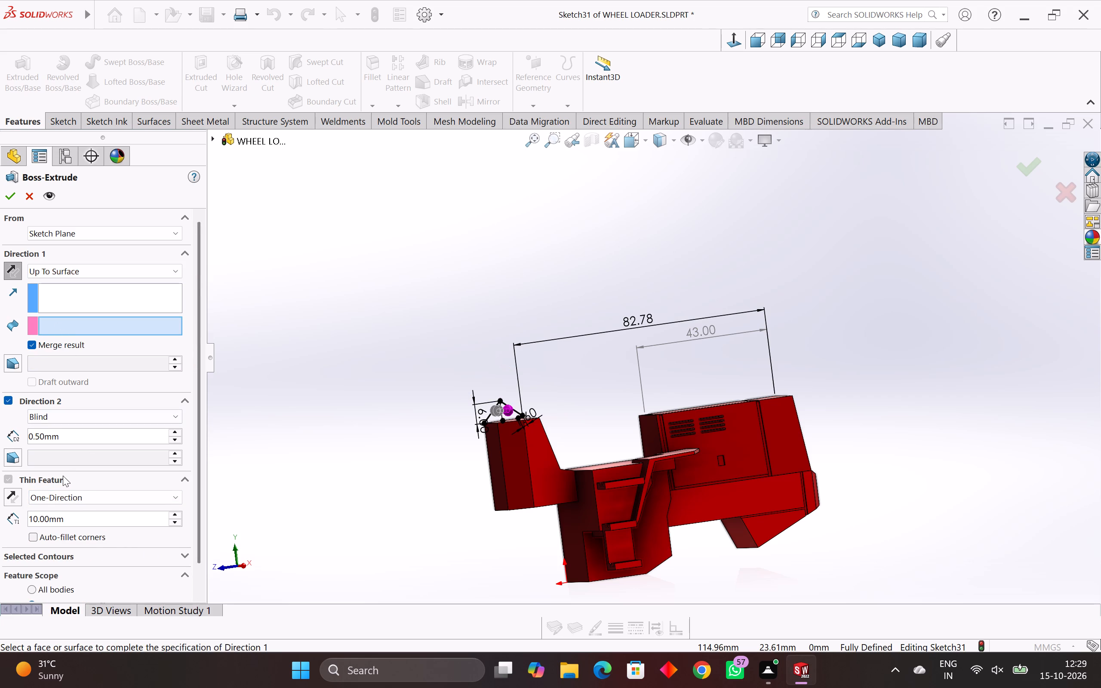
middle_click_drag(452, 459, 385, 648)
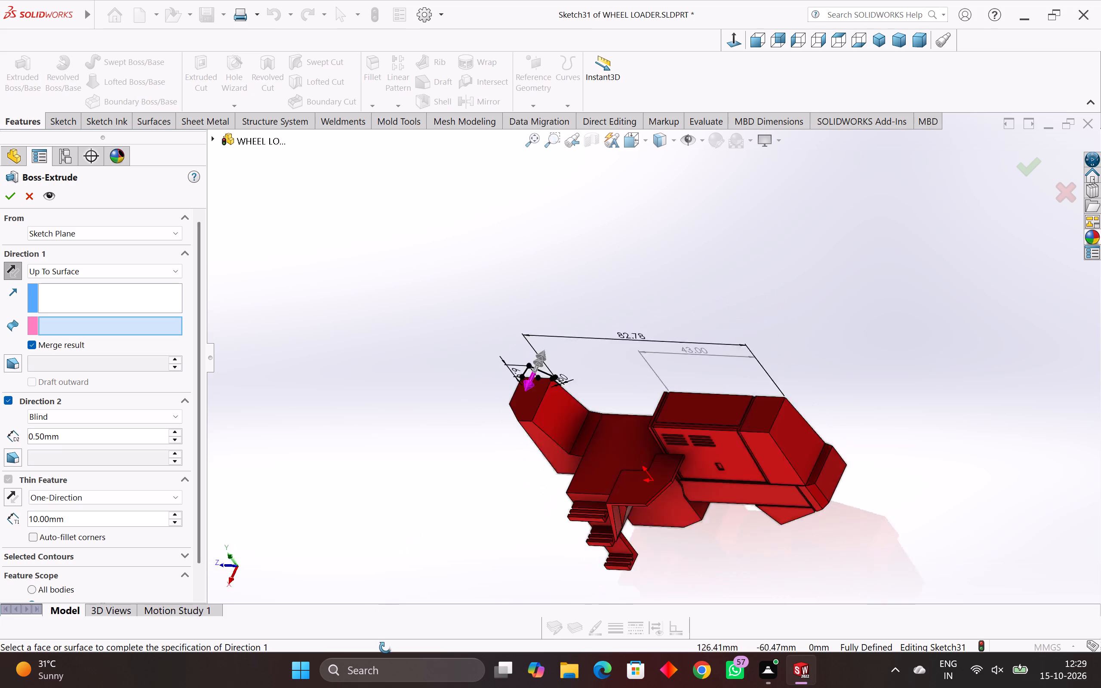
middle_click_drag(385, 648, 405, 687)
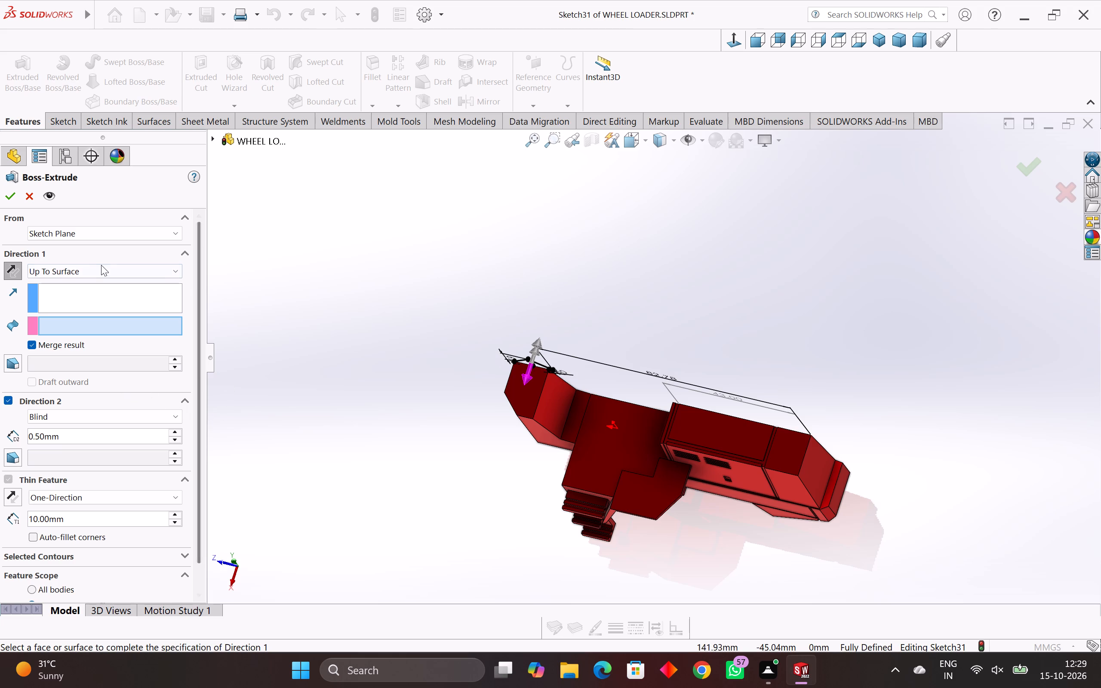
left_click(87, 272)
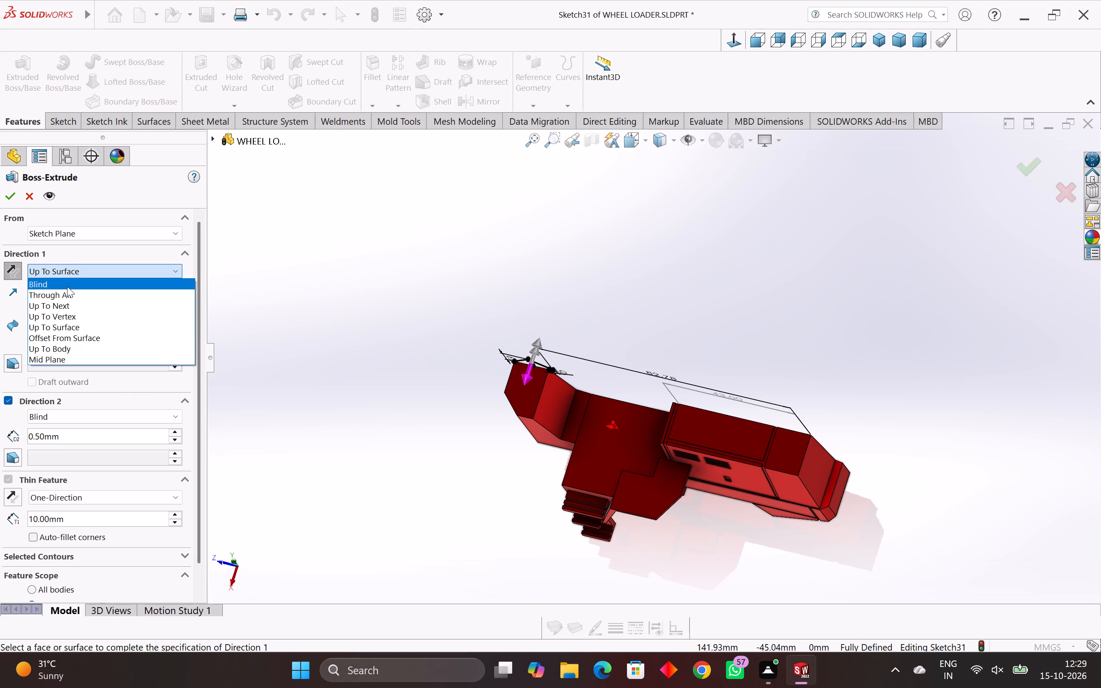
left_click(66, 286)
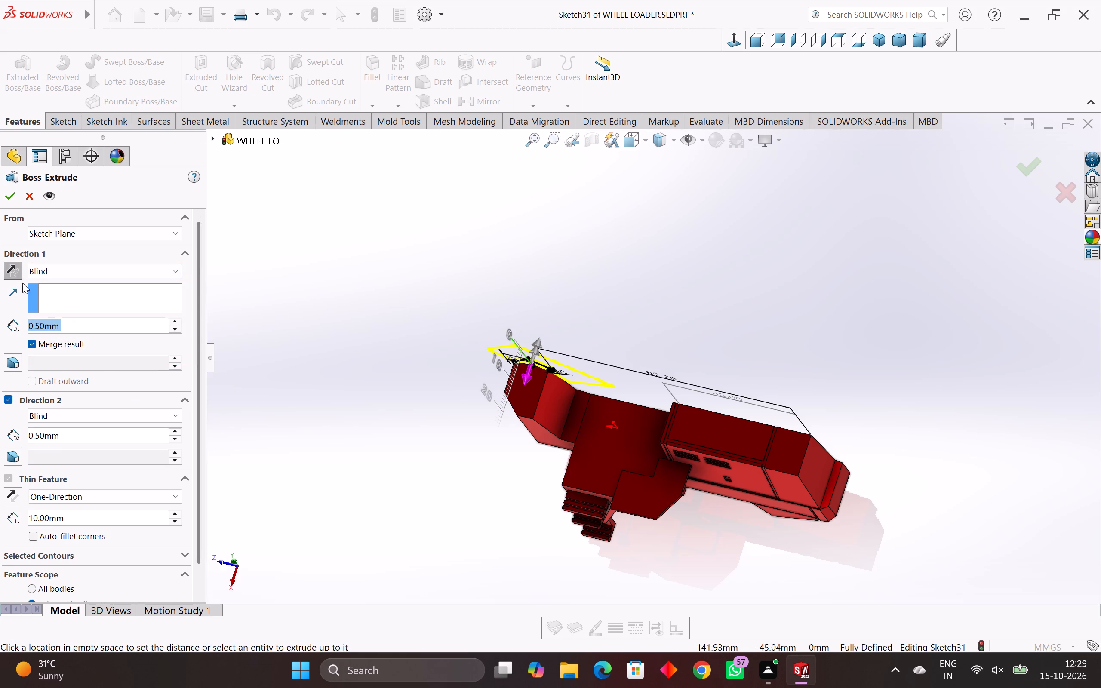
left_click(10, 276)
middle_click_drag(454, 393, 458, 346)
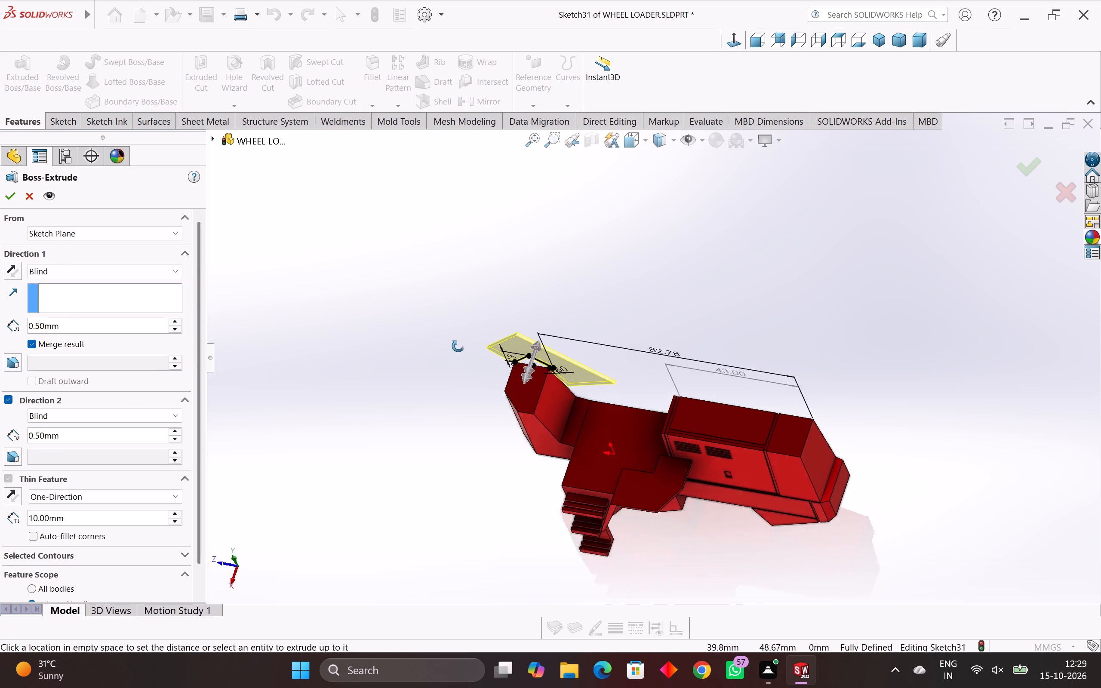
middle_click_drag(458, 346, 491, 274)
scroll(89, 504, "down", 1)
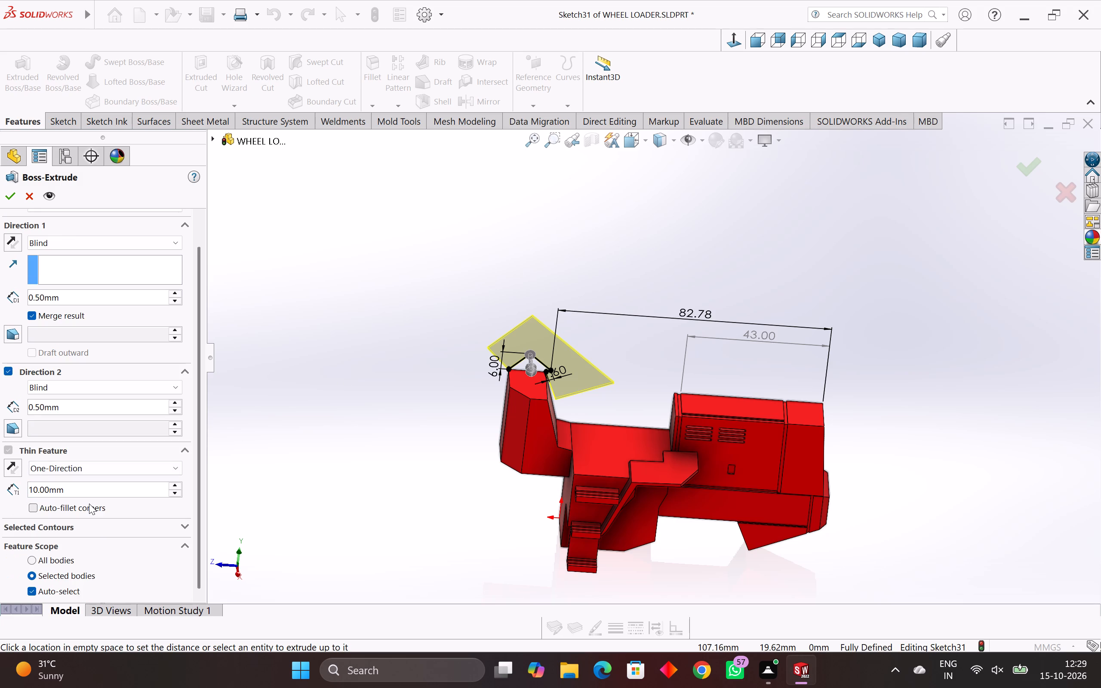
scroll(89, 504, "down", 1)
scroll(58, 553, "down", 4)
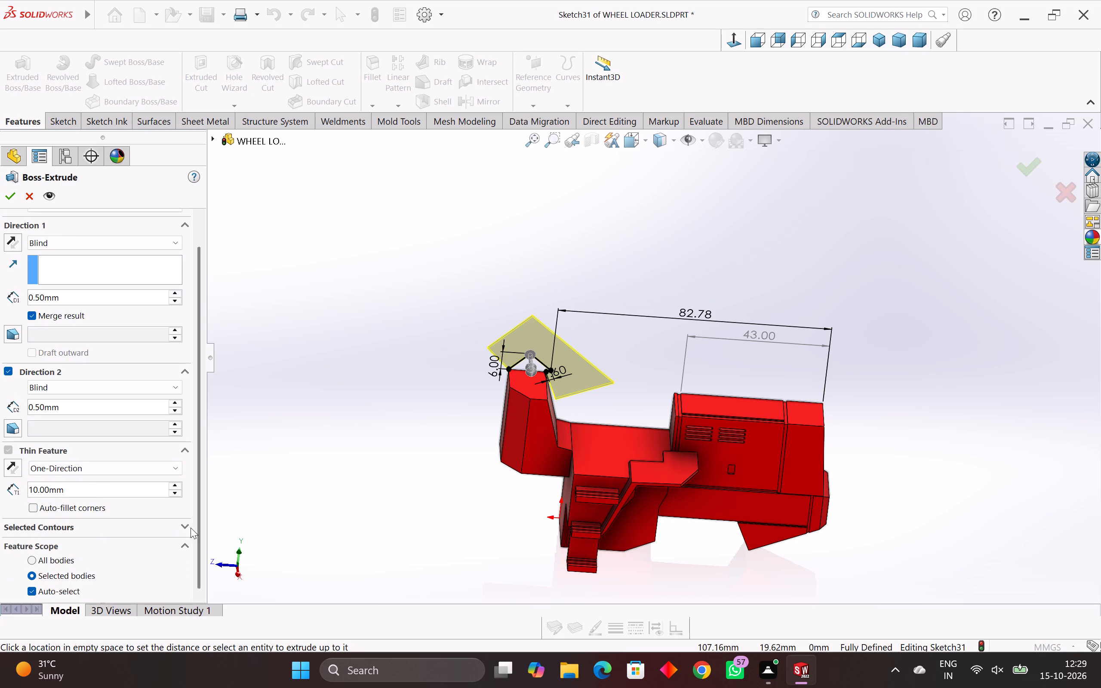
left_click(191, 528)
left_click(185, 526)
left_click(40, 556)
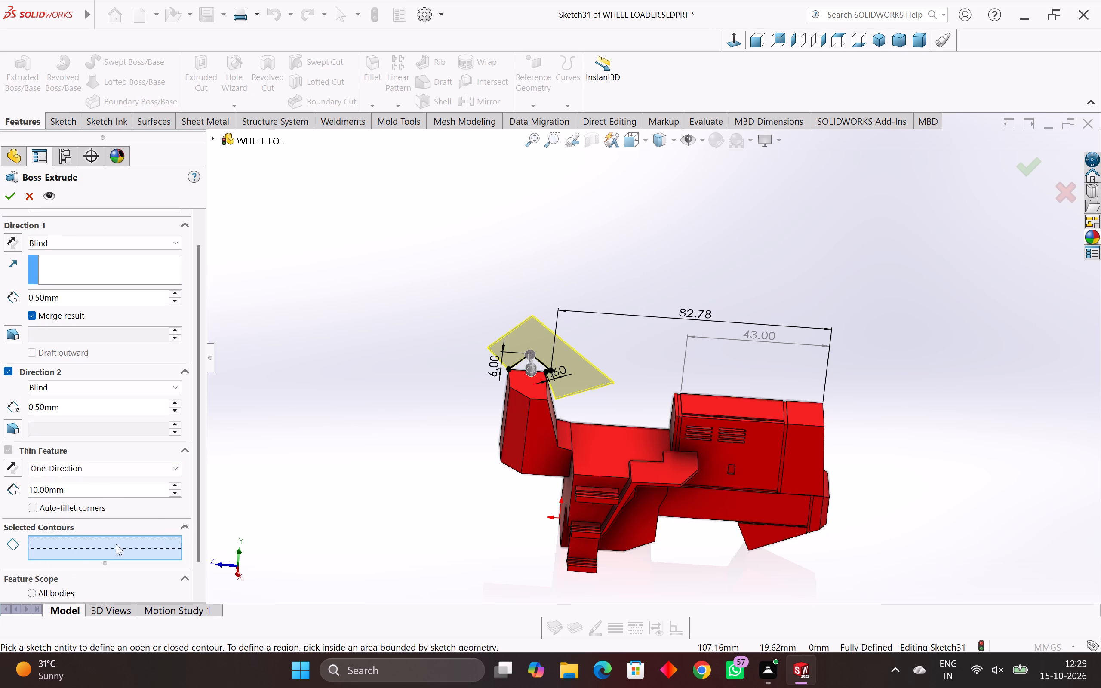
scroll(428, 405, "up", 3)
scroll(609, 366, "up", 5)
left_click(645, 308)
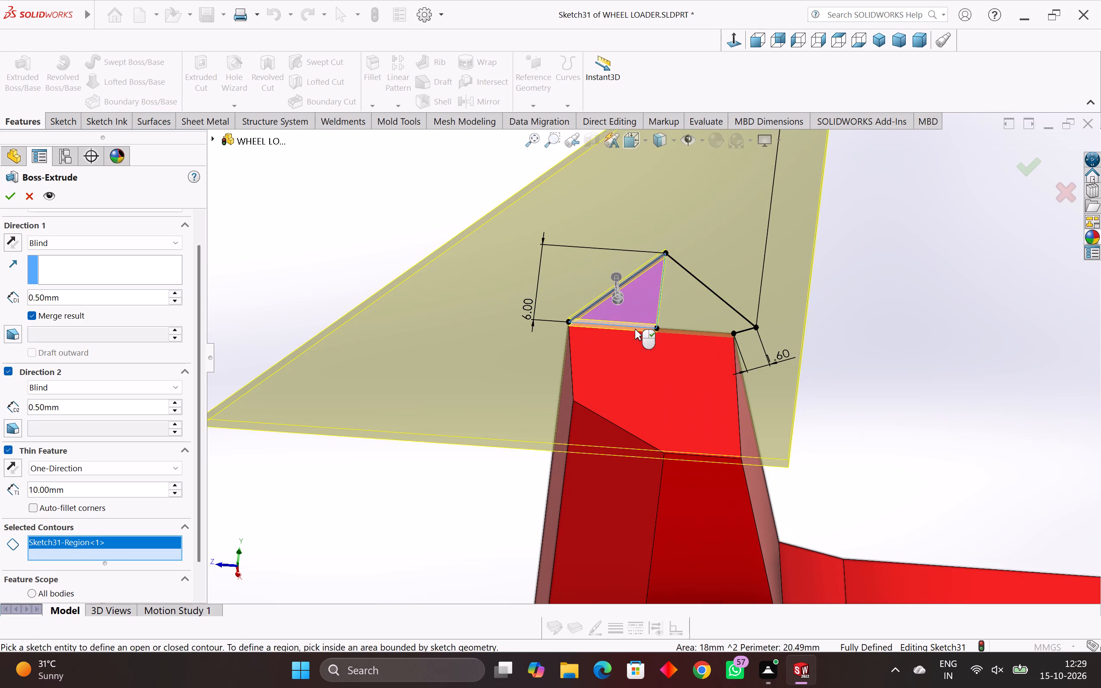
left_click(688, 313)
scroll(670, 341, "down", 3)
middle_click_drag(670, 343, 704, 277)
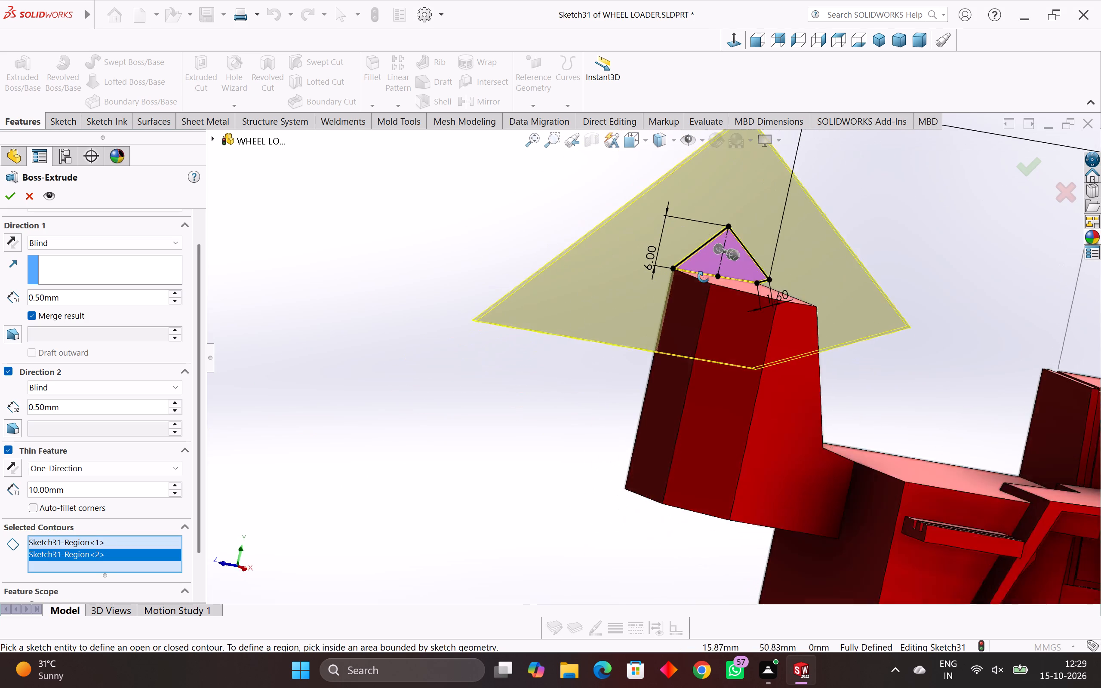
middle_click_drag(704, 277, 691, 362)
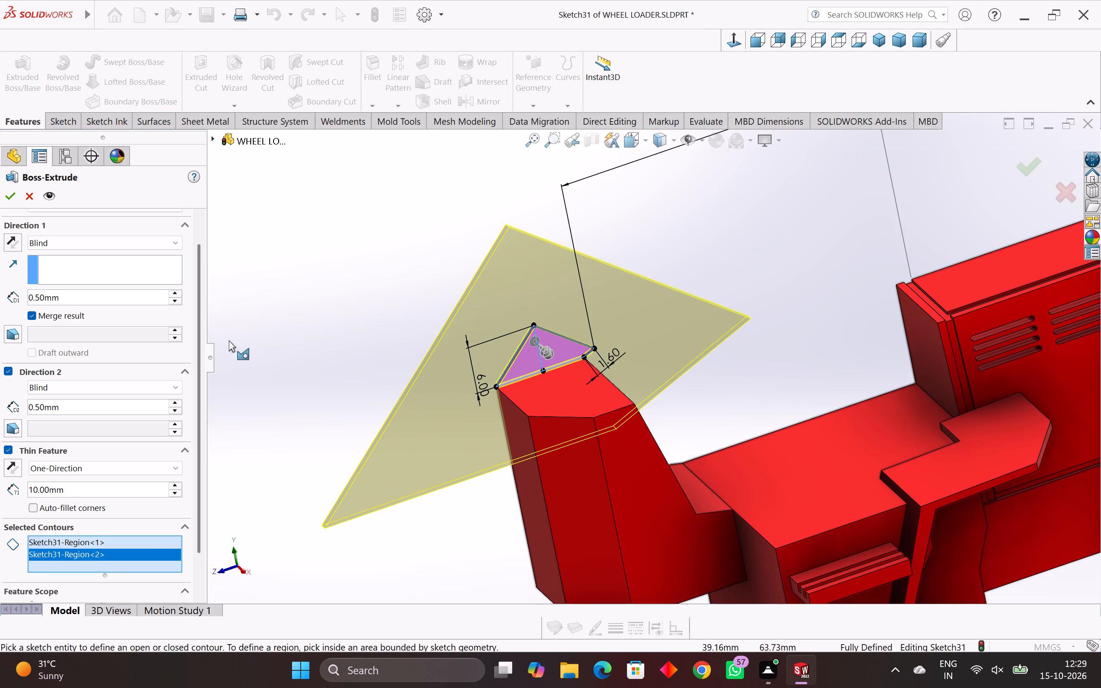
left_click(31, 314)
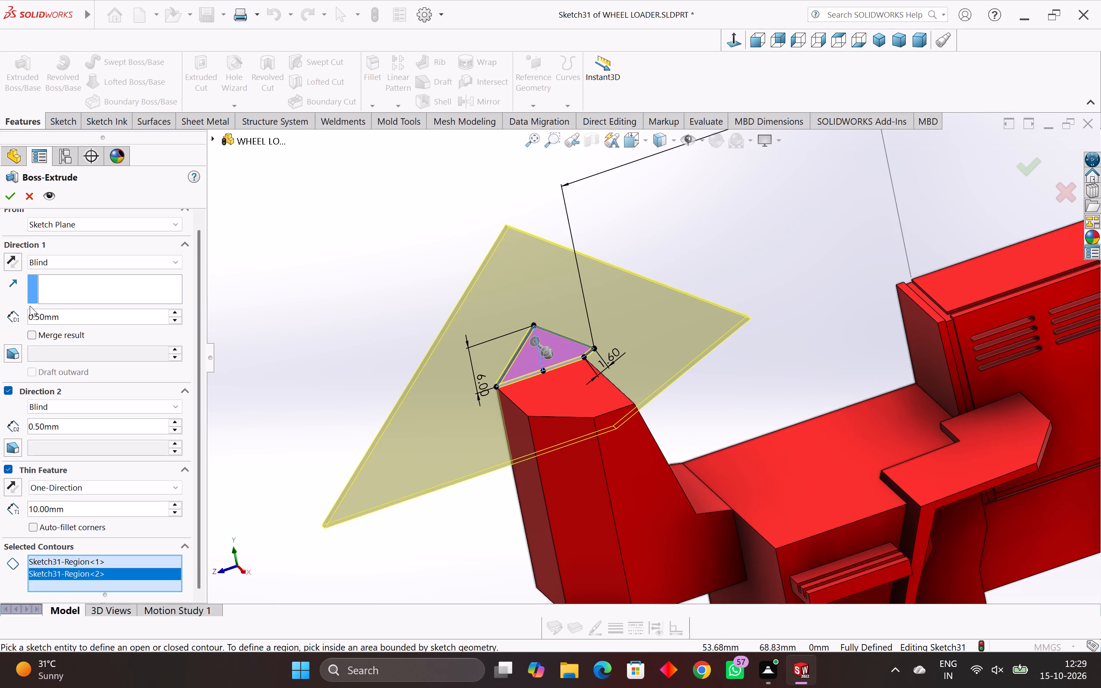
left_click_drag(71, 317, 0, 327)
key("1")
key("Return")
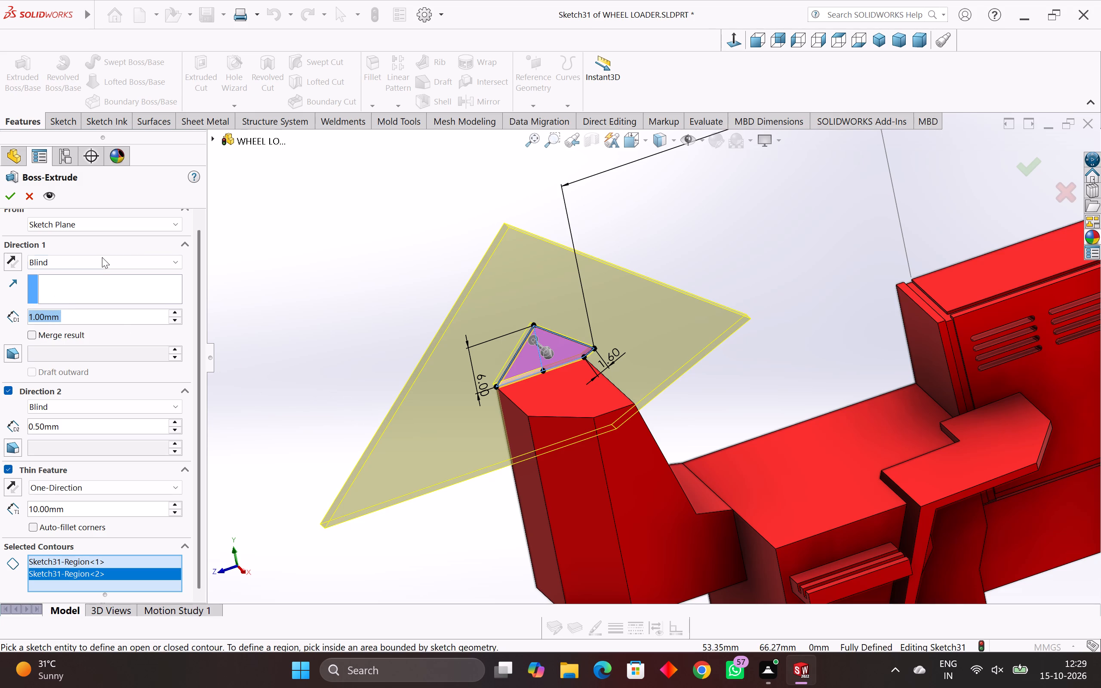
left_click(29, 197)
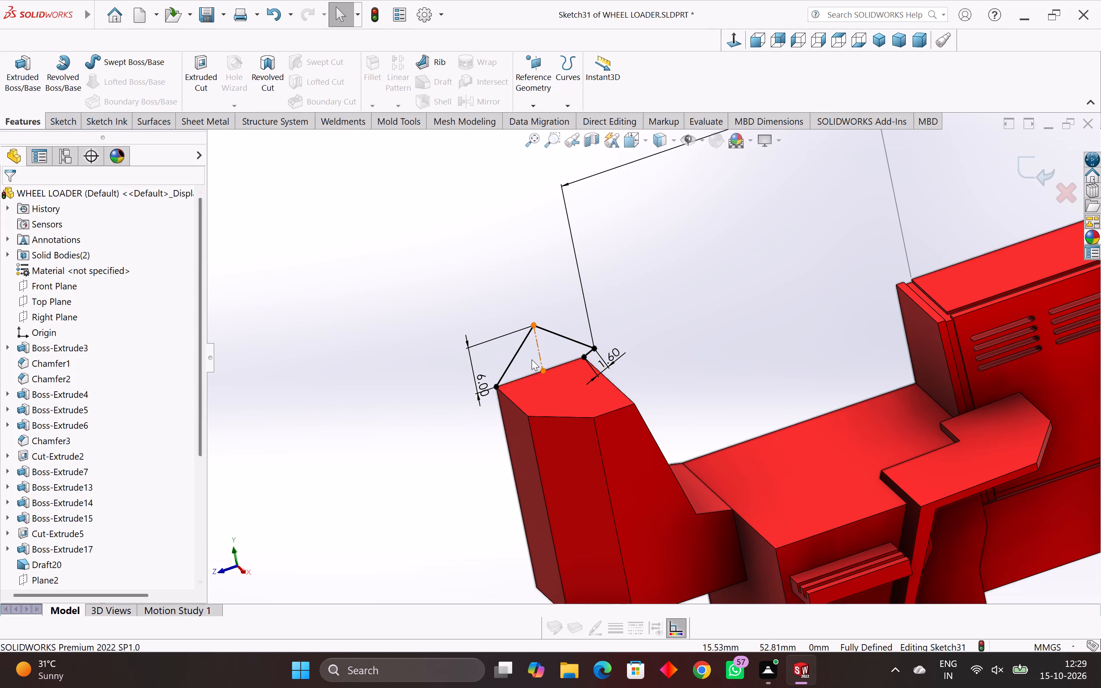
Close the peaked profile with a horizontal line about 11.25 mm long along the upright's top edge, joining its two open ends.
middle_click_drag(532, 359, 529, 436)
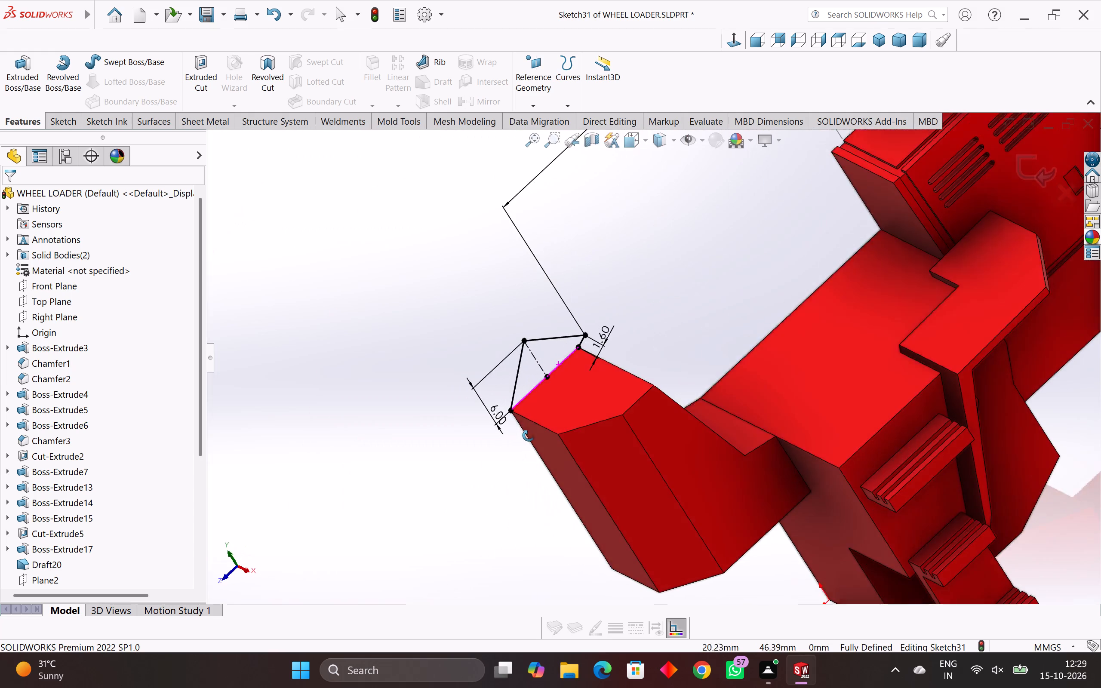
middle_click_drag(529, 436, 518, 427)
scroll(541, 394, "up", 9)
scroll(581, 411, "up", 4)
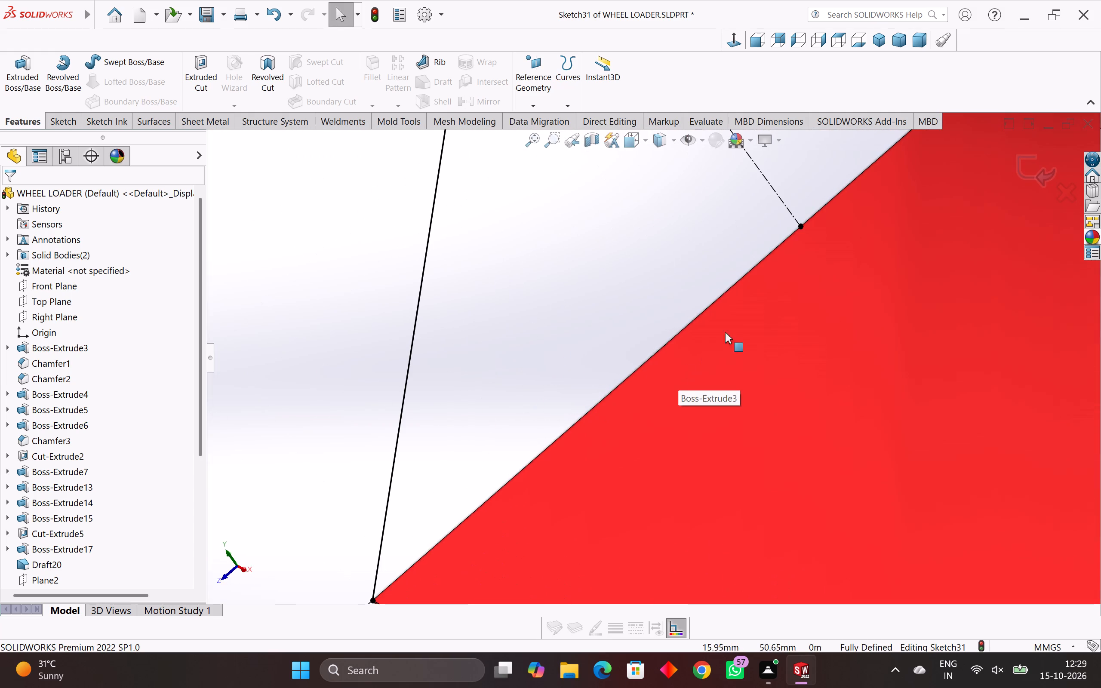
scroll(636, 398, "down", 3)
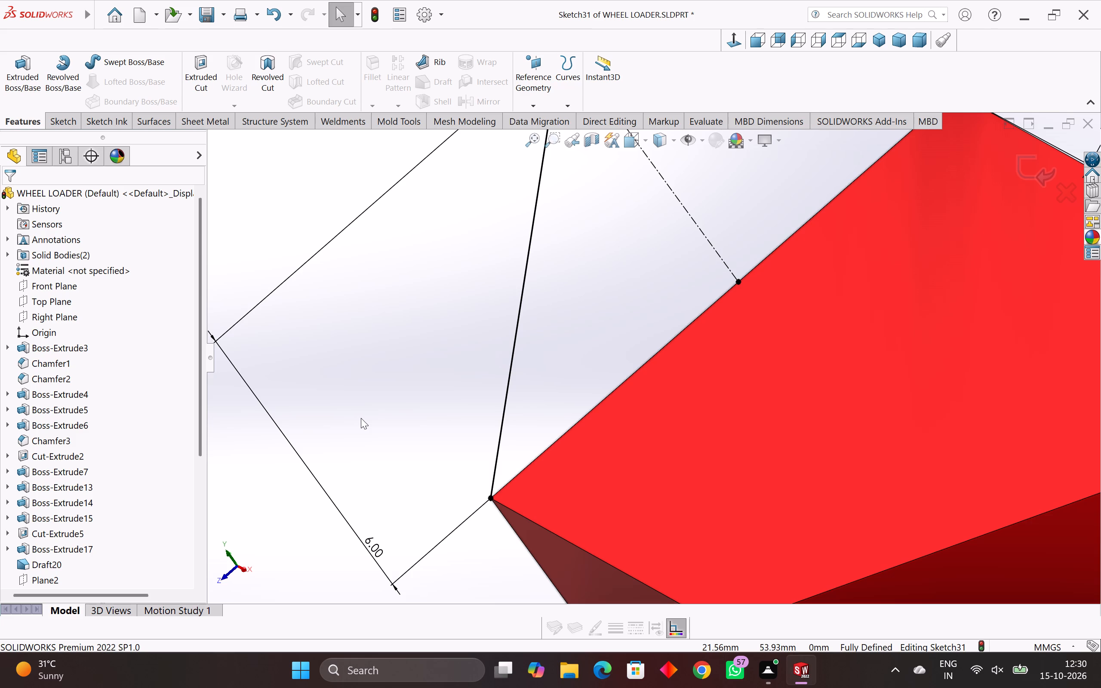
scroll(382, 475, "down", 1)
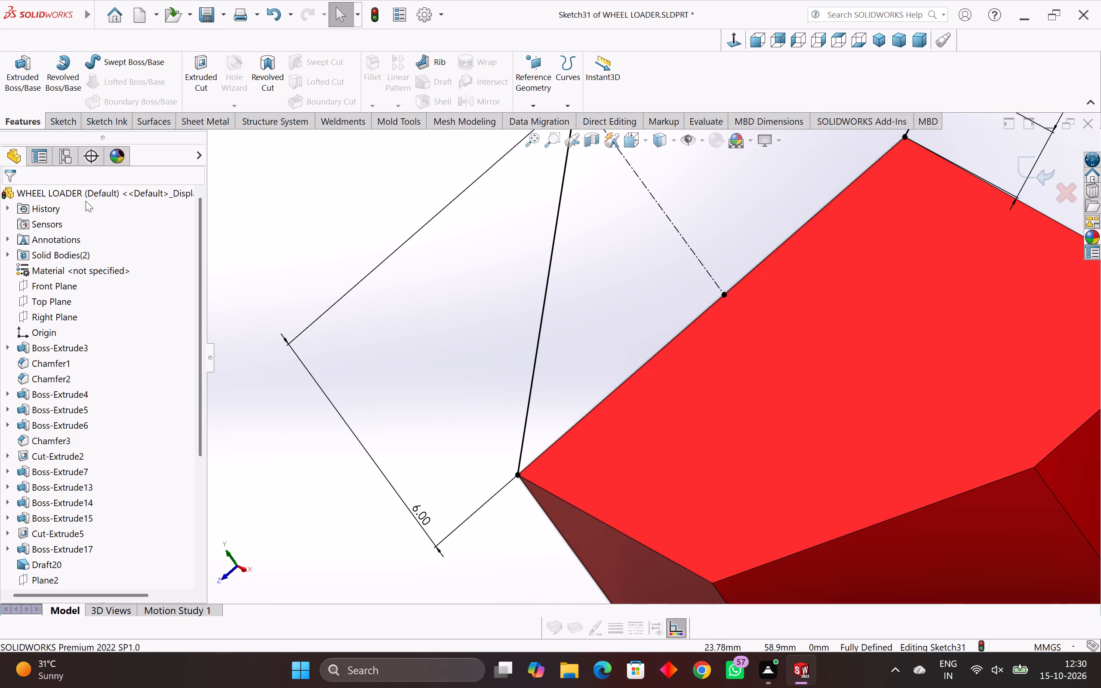
left_click(68, 129)
left_click(61, 120)
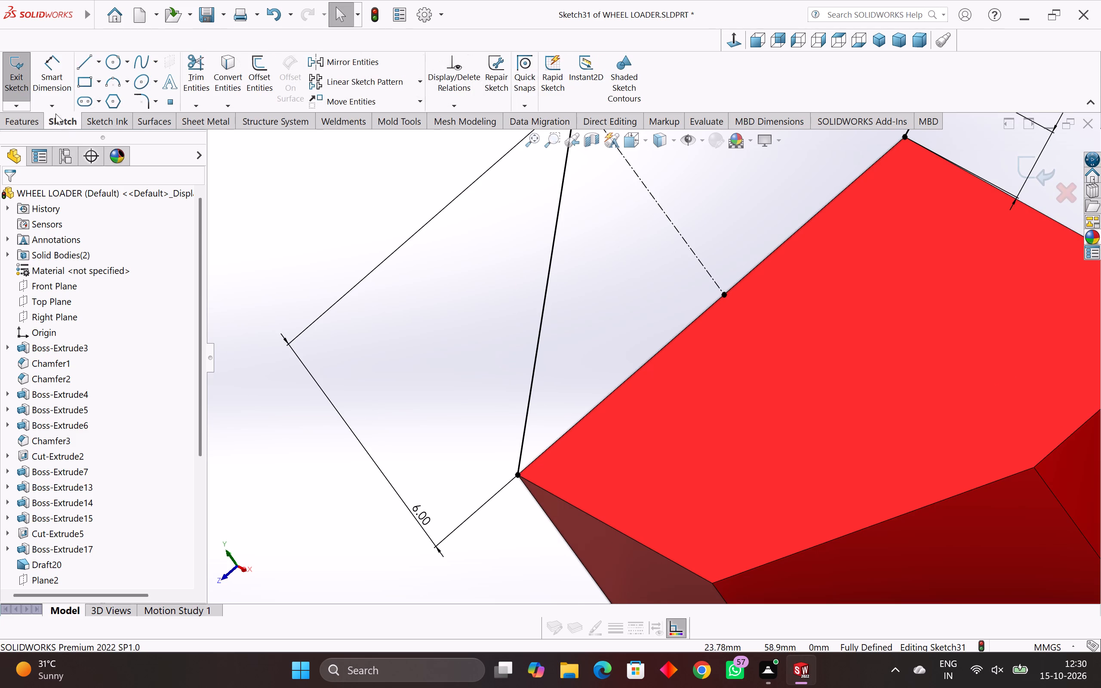
left_click(79, 64)
middle_click_drag(582, 450, 553, 430)
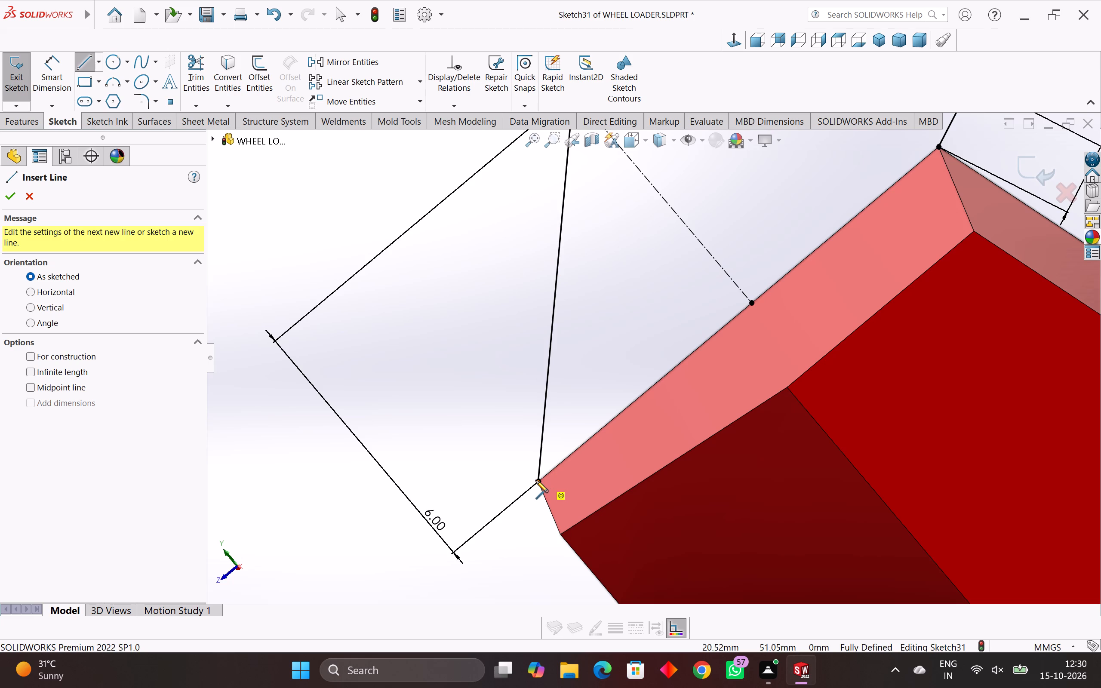
left_click(538, 481)
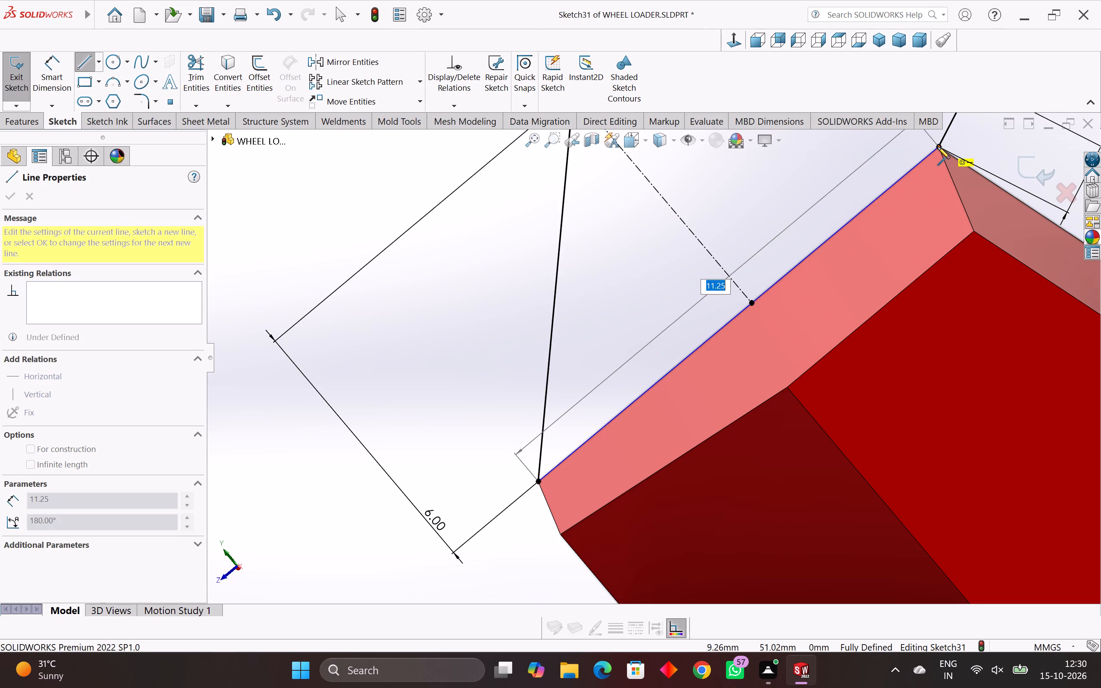
left_click(938, 147)
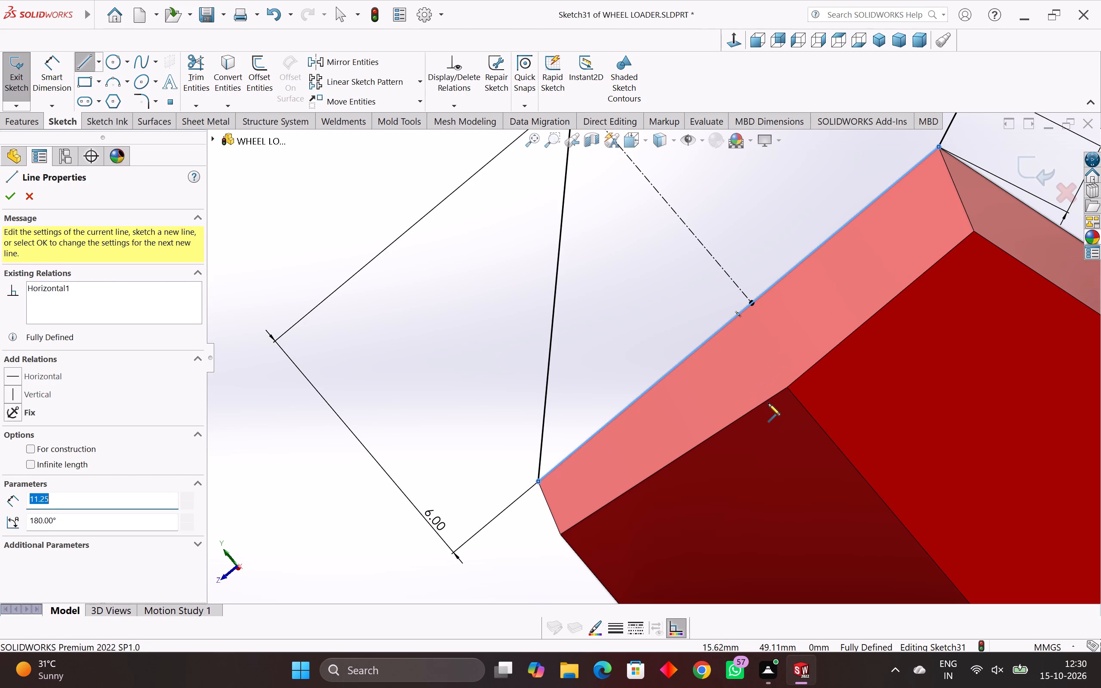
key("Escape")
key("Escape")
Extrude the closed peaked profile as a blind merged boss in the reversed direction, 10 mm deep.
scroll(727, 412, "down", 2)
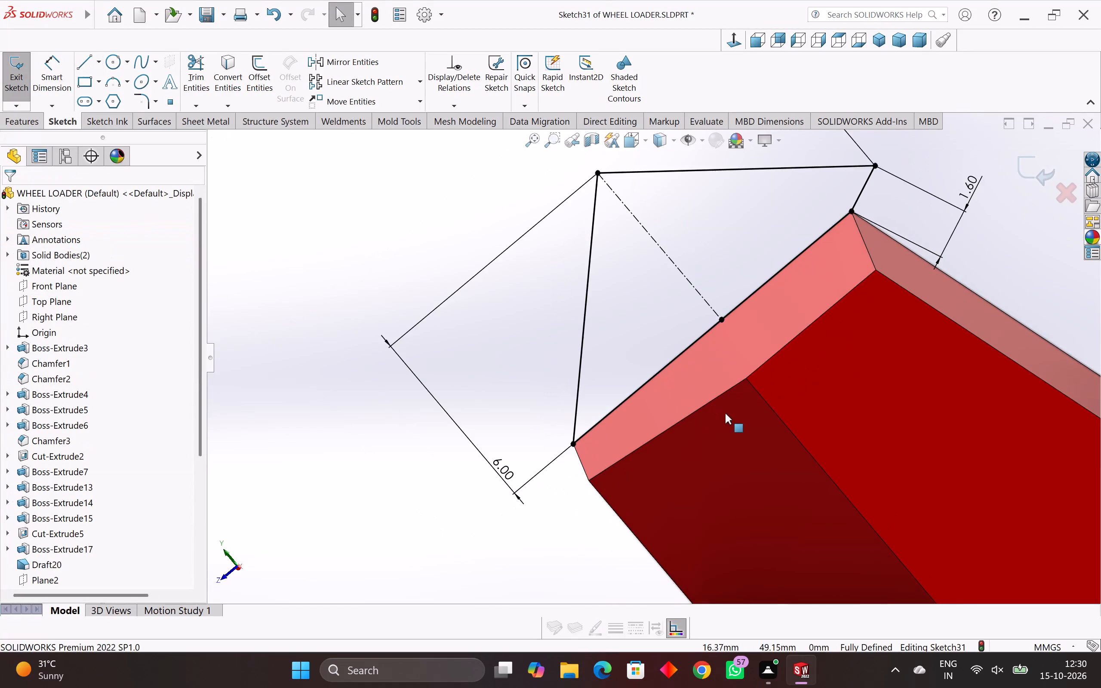
scroll(712, 409, "down", 3)
middle_click_drag(711, 409, 677, 434)
scroll(682, 439, "down", 6)
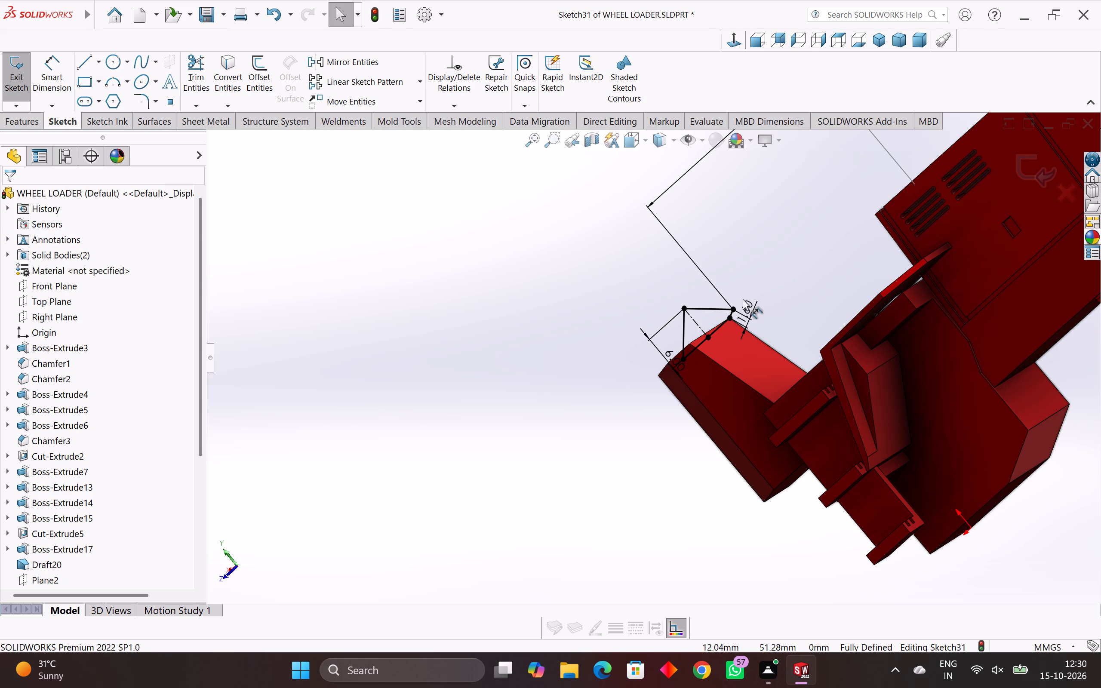
middle_click_drag(743, 297, 778, 324)
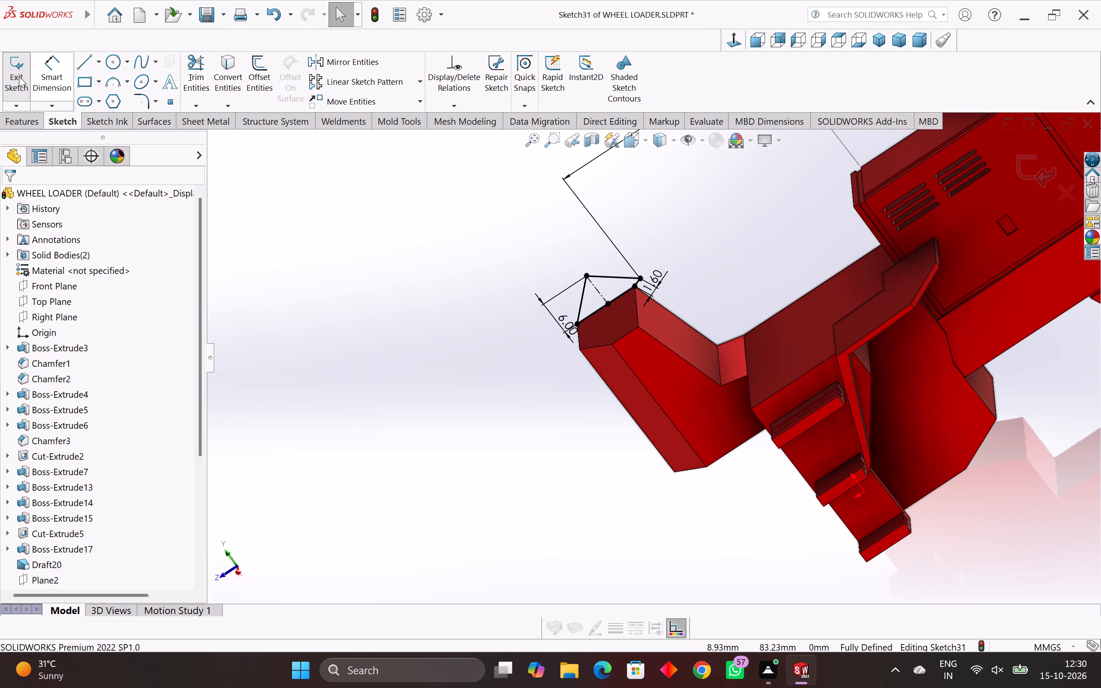
left_click(25, 123)
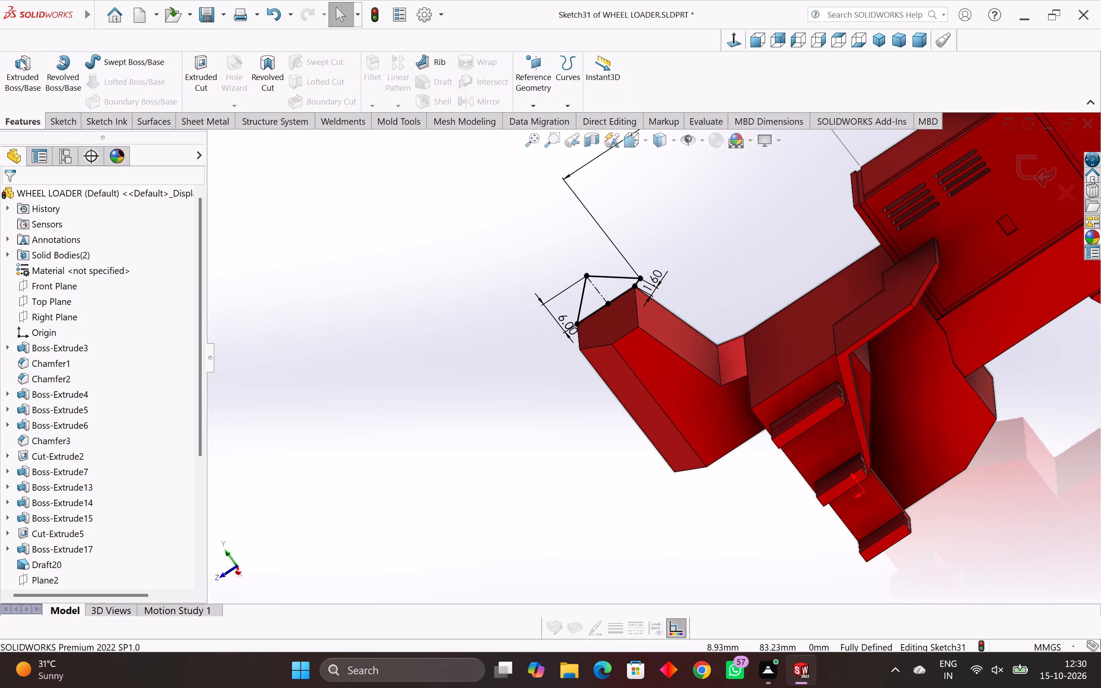
left_click(20, 59)
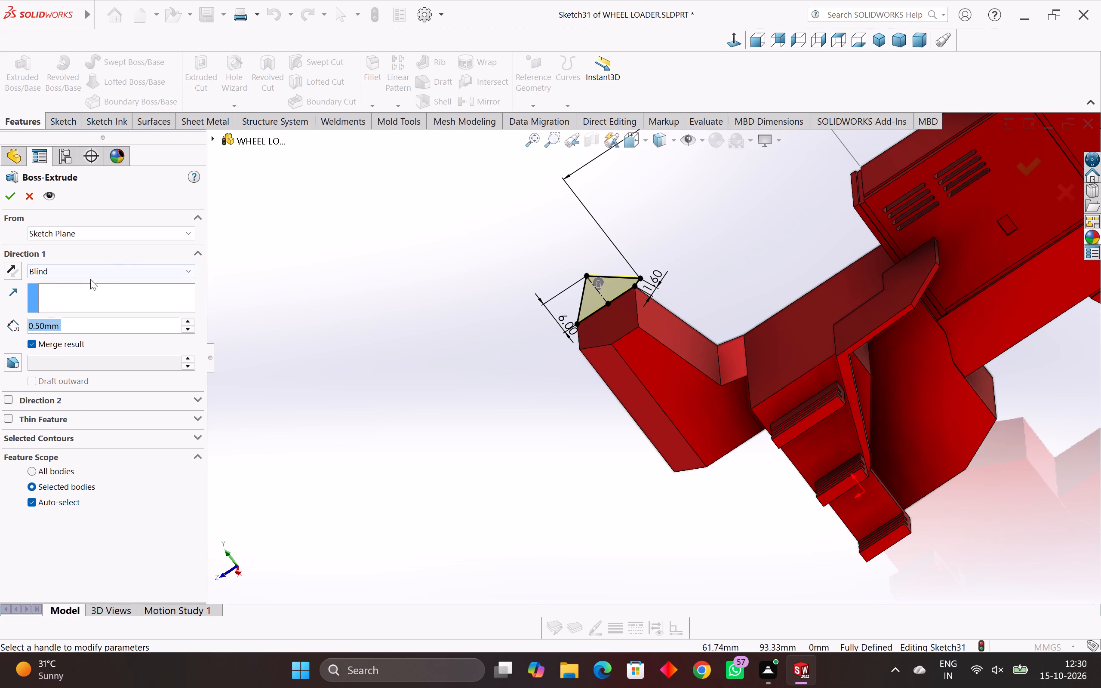
left_click(11, 272)
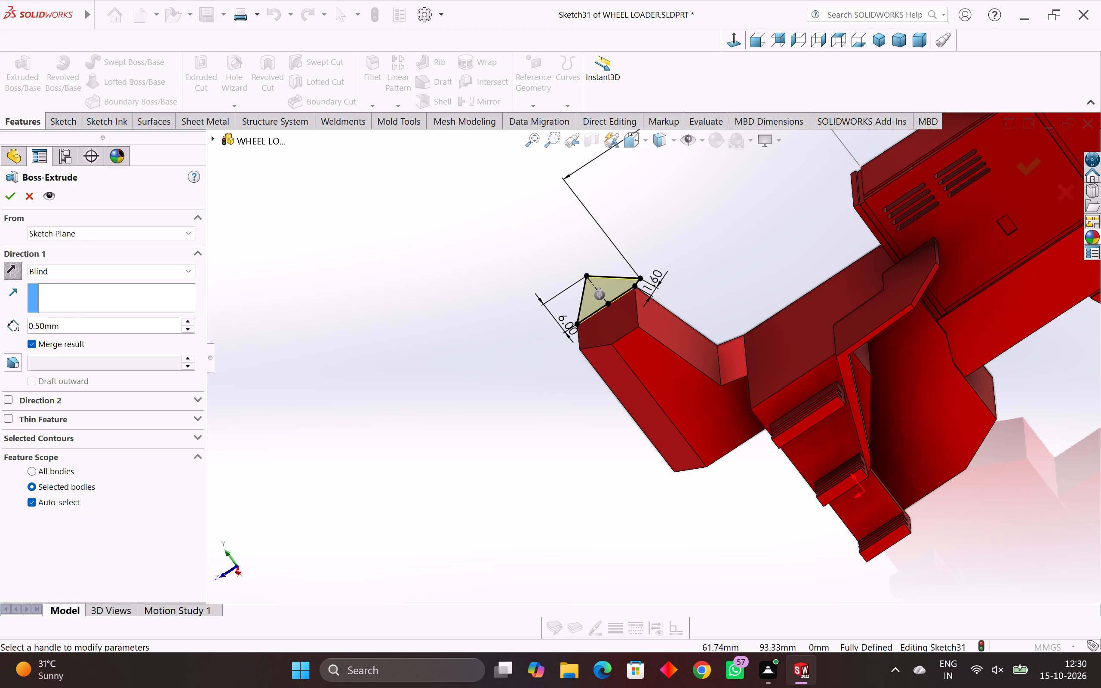
left_click_drag(74, 331, 64, 331)
left_click_drag(64, 331, 0, 331)
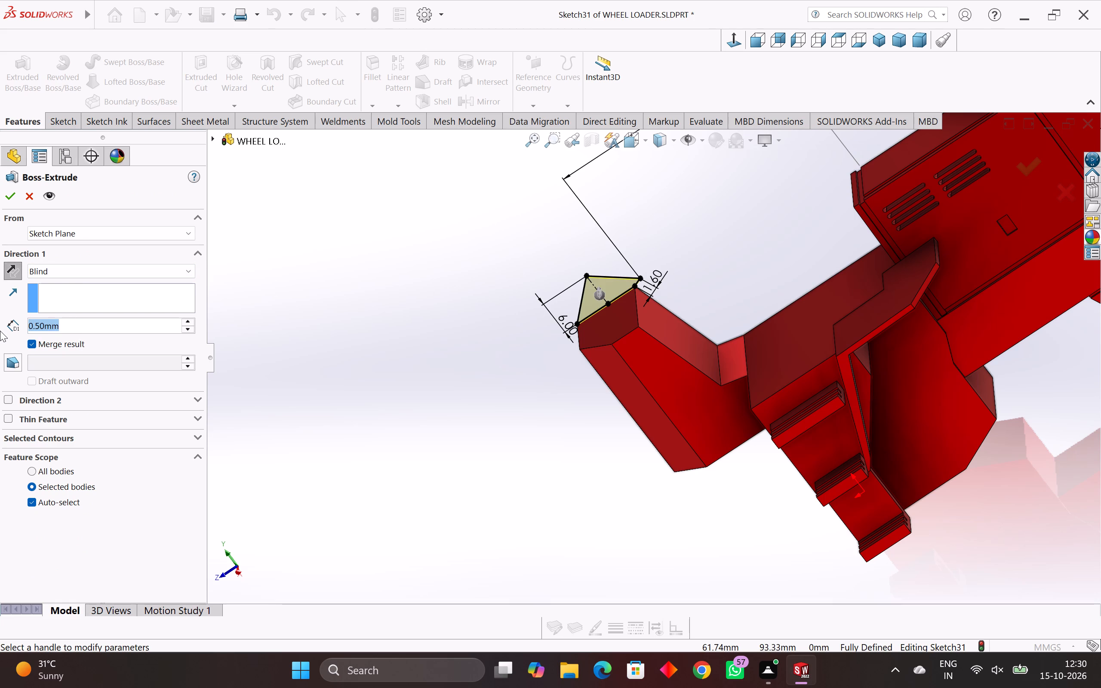
type("100")
key("Return")
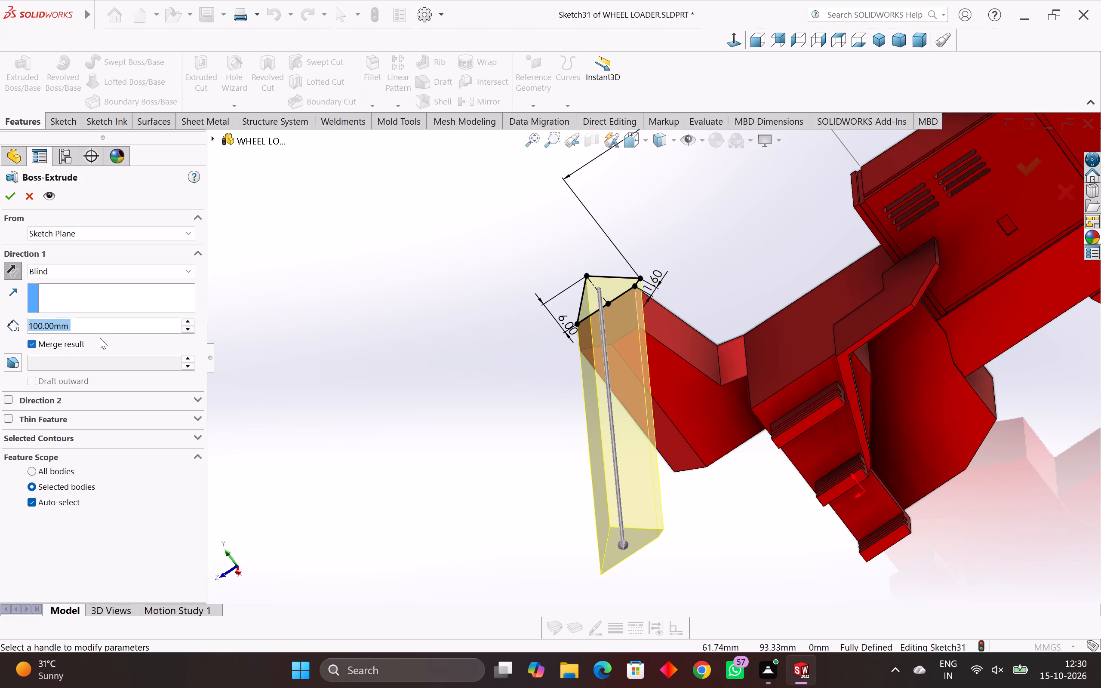
left_click_drag(79, 329, 20, 329)
type("10")
key("Return")
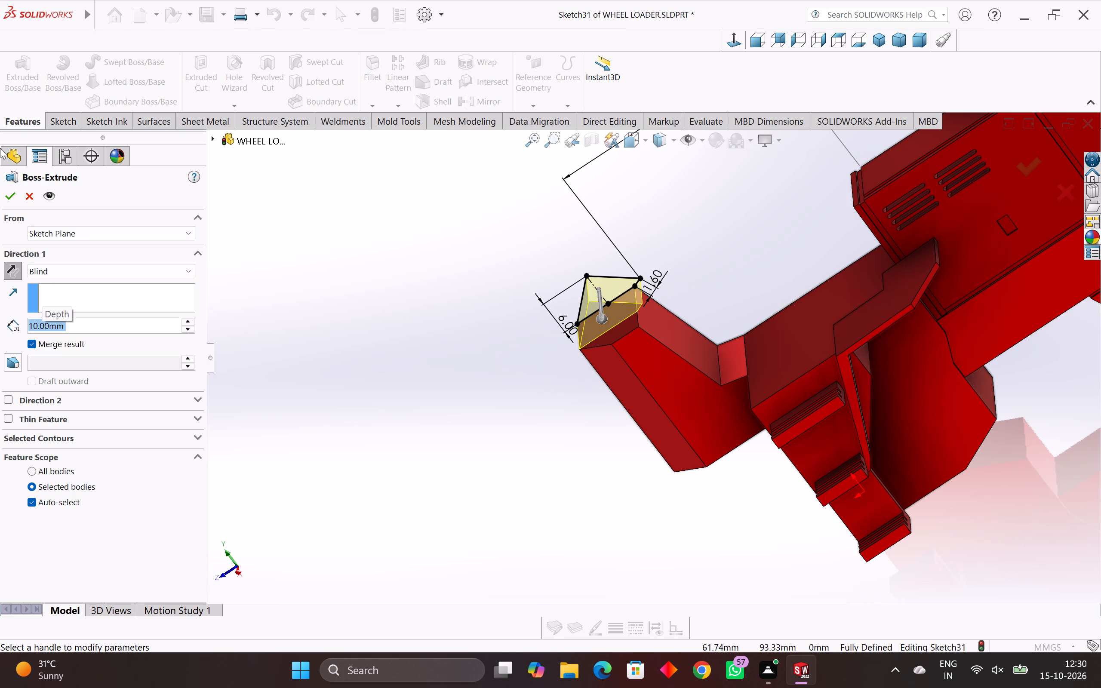
left_click(6, 200)
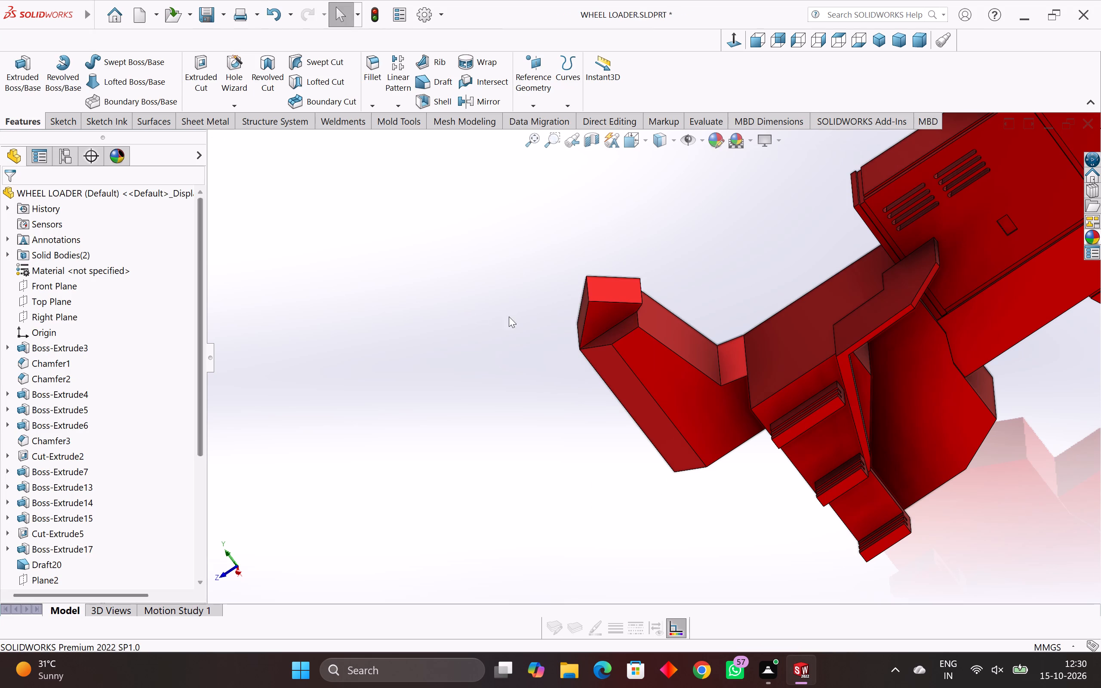
Examine the new peaked boss on top of the upright and the whole loader body from several sides.
middle_click_drag(573, 342, 640, 537)
scroll(538, 394, "down", 1)
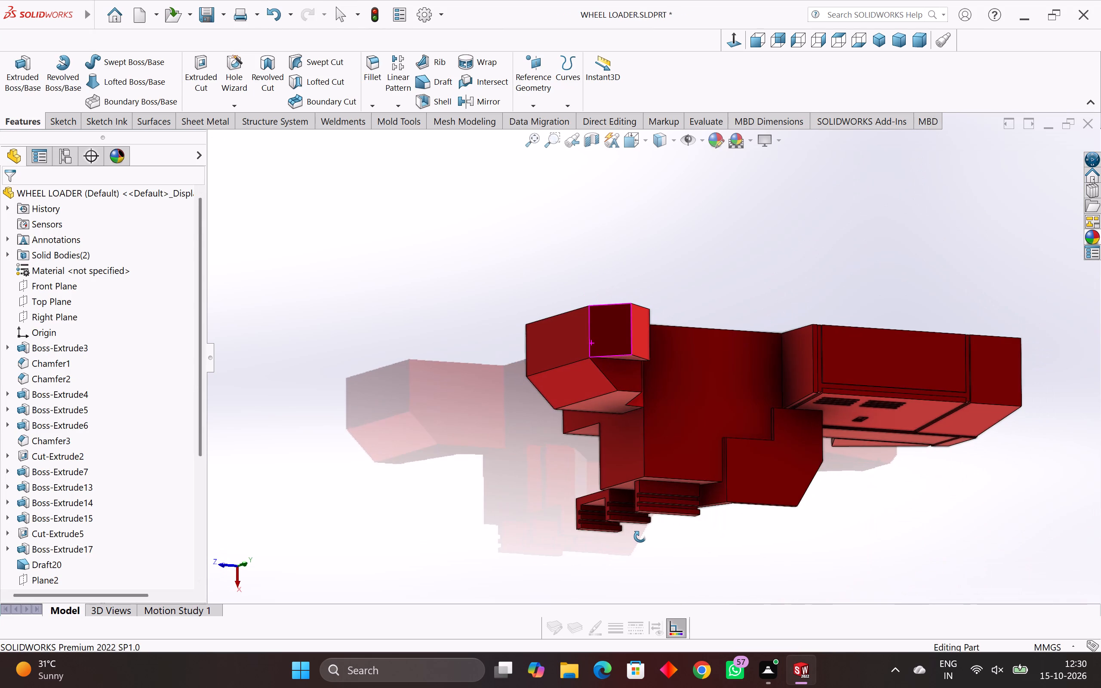
middle_click_drag(640, 537, 642, 539)
scroll(659, 506, "up", 3)
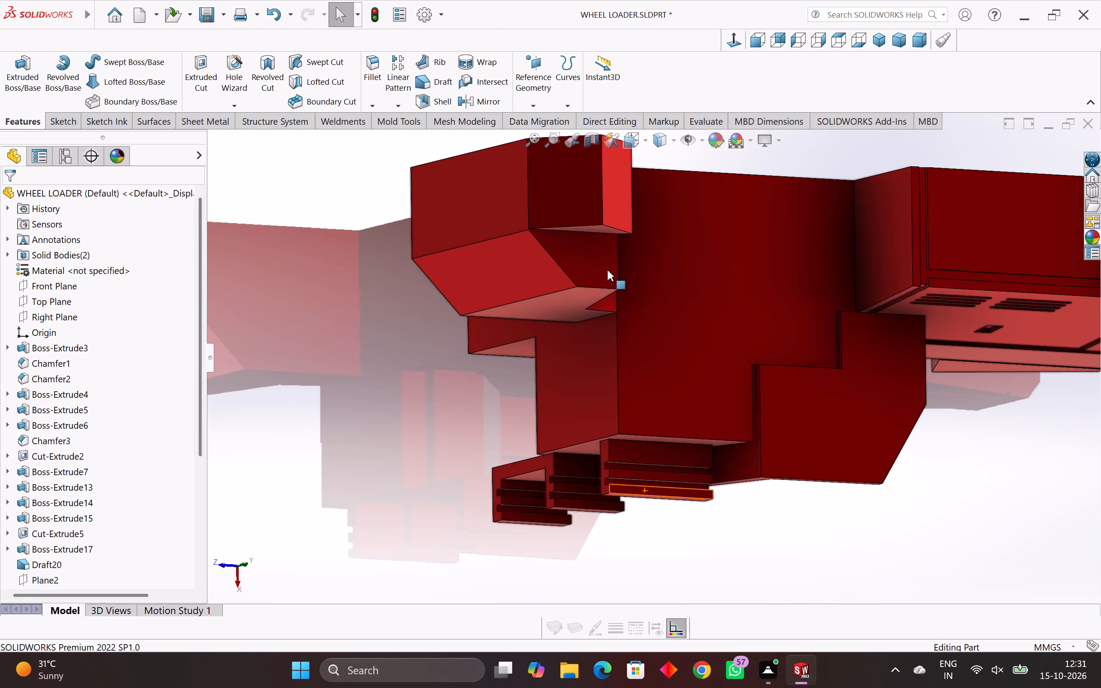
middle_click_drag(599, 256, 569, 209)
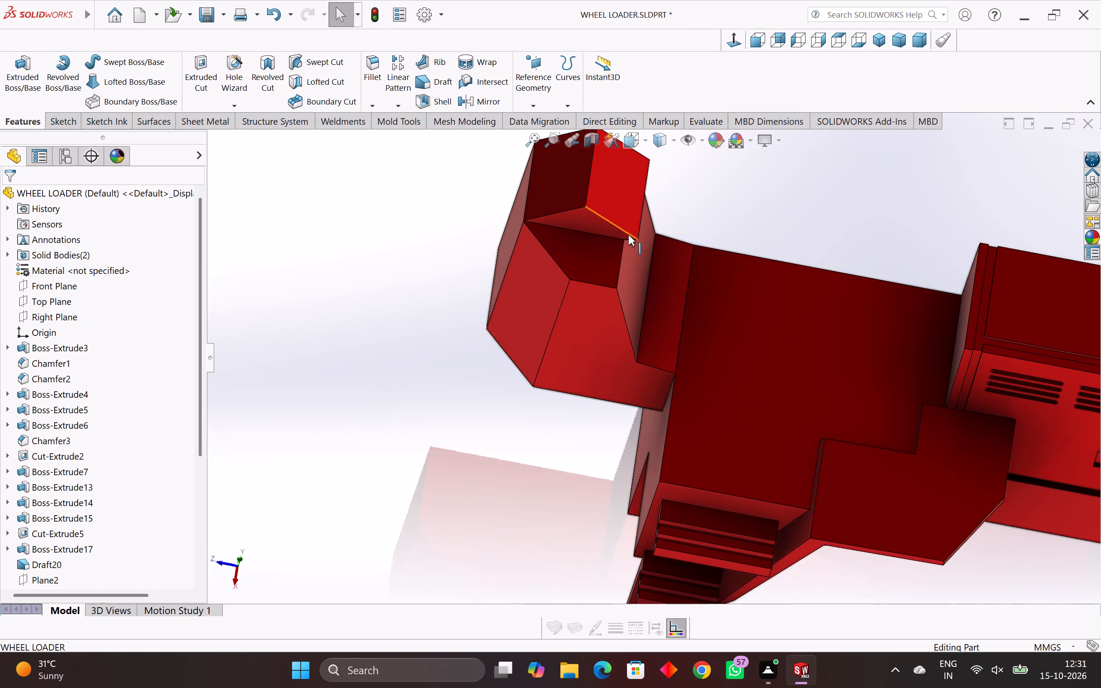
scroll(631, 239, "up", 4)
middle_click_drag(633, 235, 578, 126)
middle_click_drag(667, 273, 726, 210)
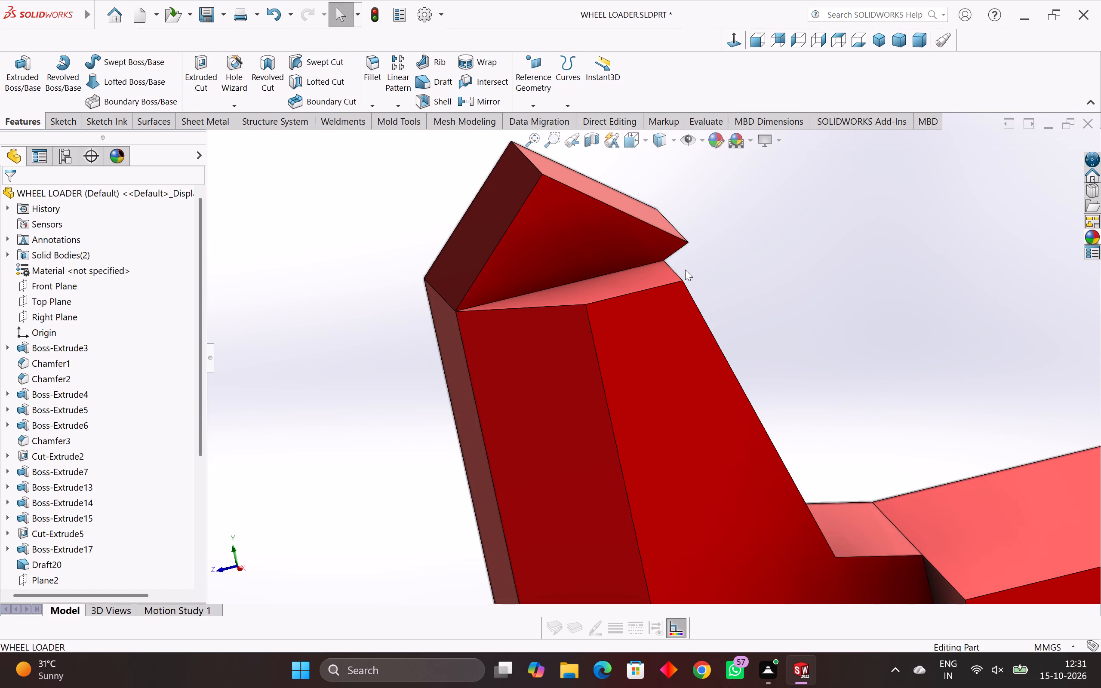
middle_click_drag(667, 273, 657, 238)
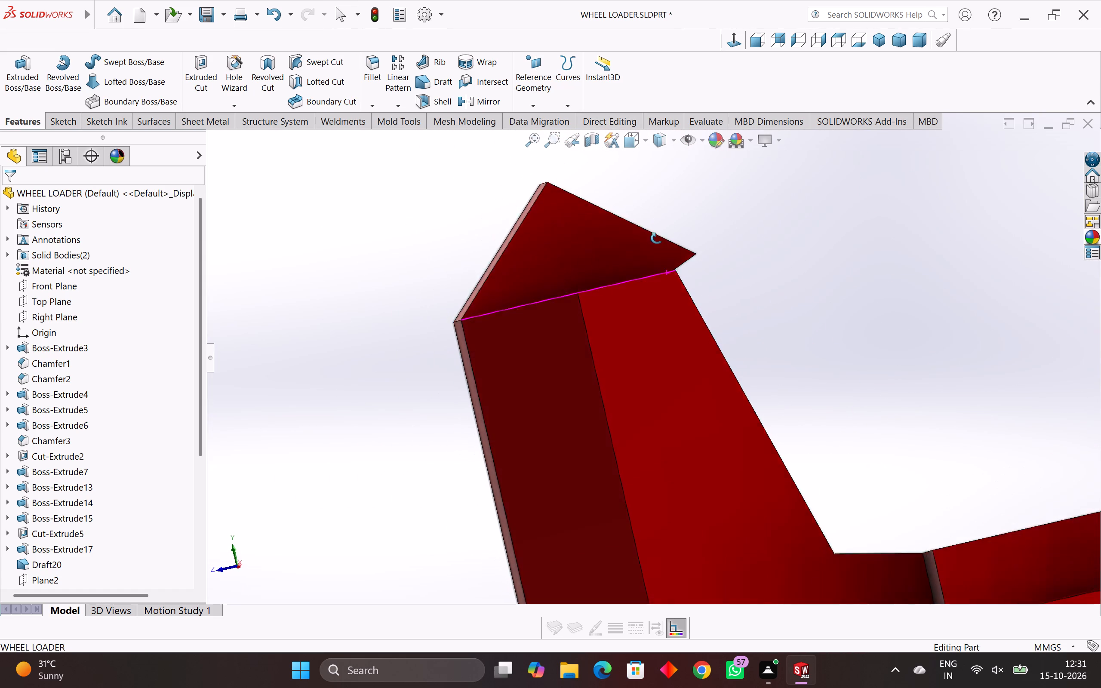
middle_click_drag(657, 238, 663, 290)
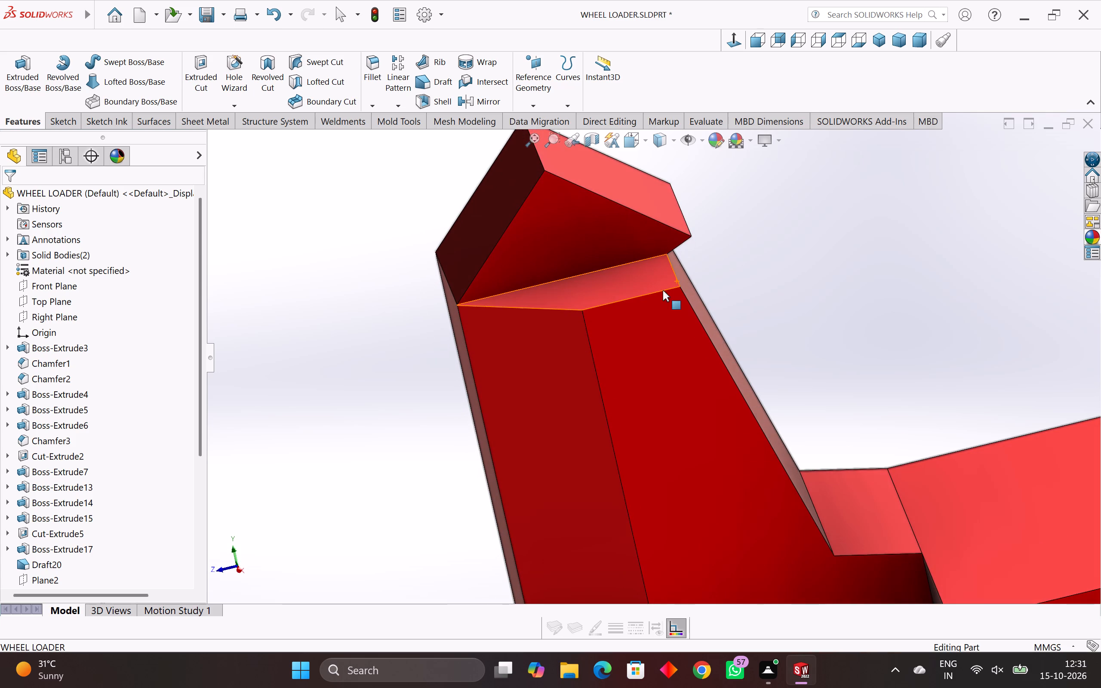
scroll(663, 290, "down", 4)
middle_click_drag(663, 290, 522, 319)
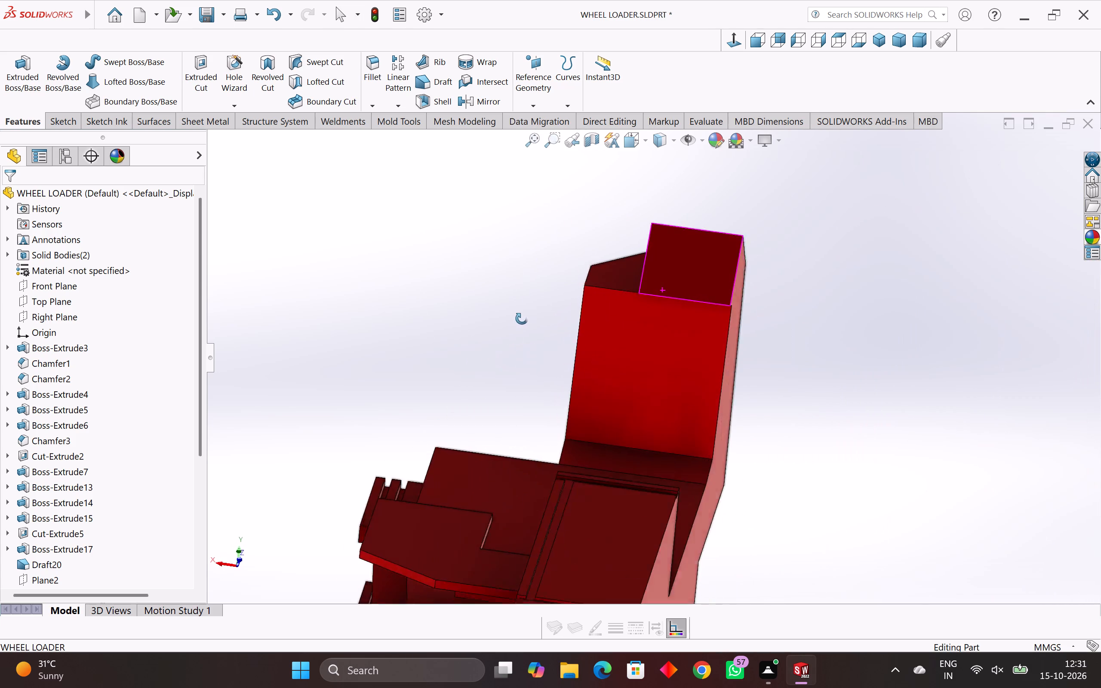
middle_click_drag(522, 319, 526, 402)
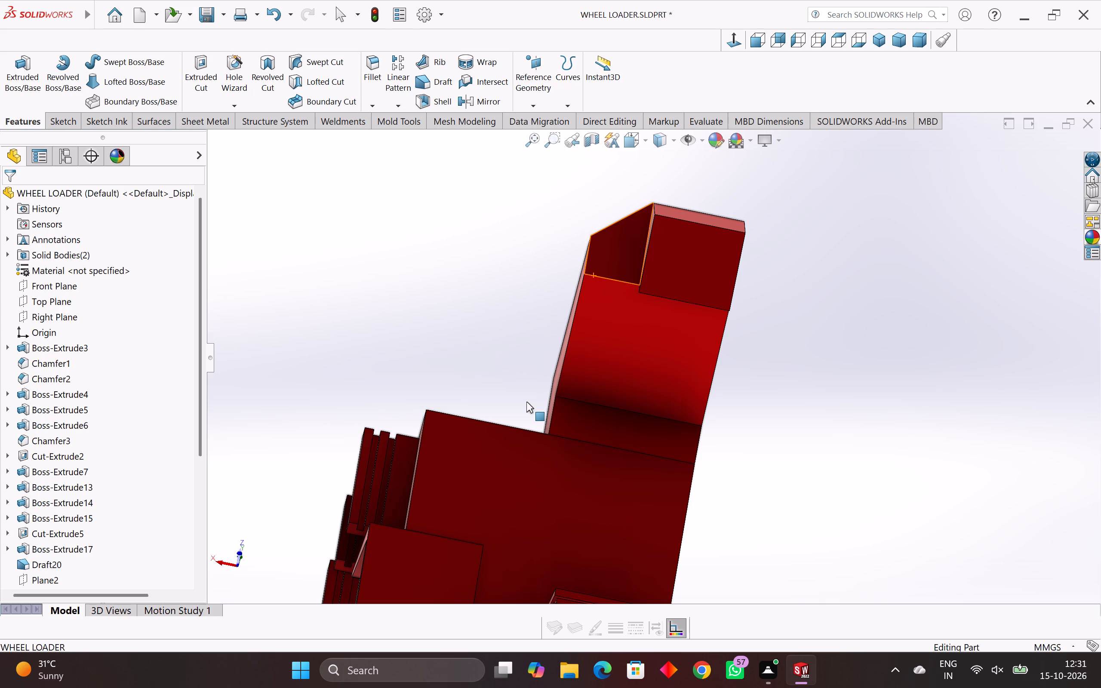
scroll(327, 441, "down", 2)
middle_click_drag(546, 484, 517, 482)
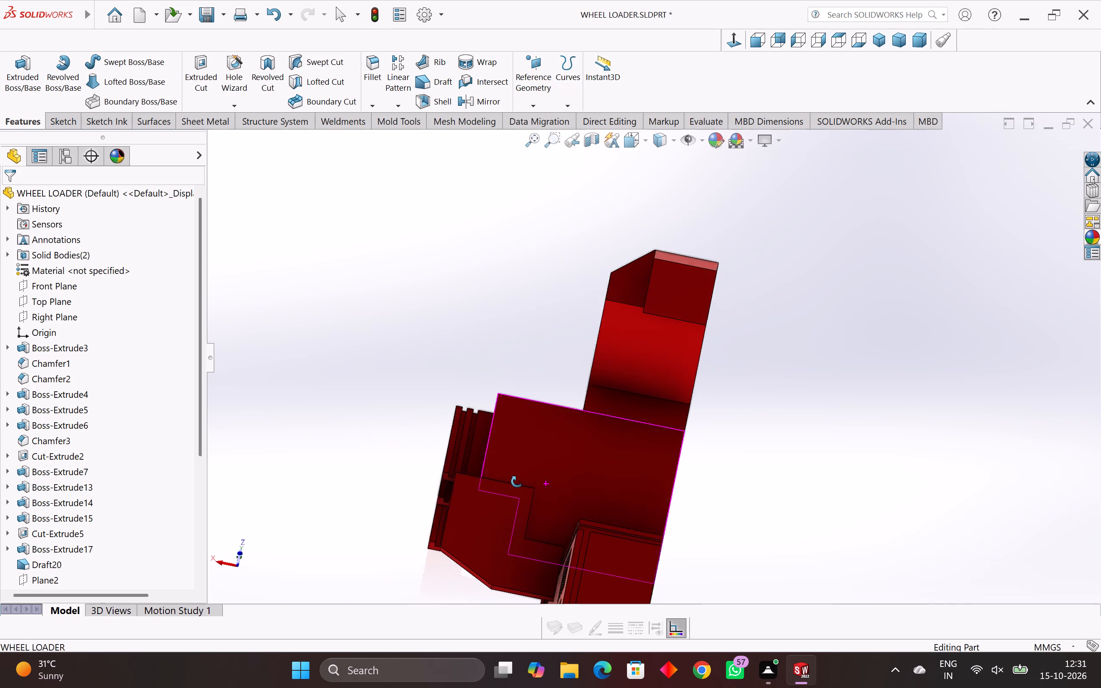
middle_click_drag(517, 482, 524, 357)
scroll(535, 353, "down", 5)
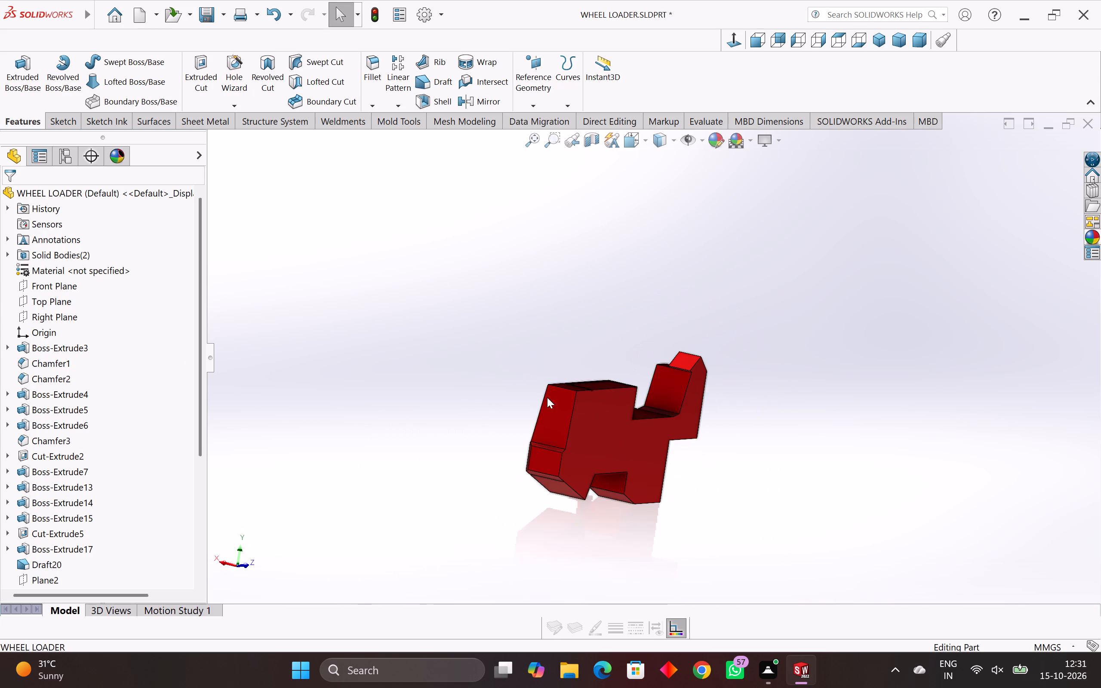
middle_click_drag(581, 427, 708, 483)
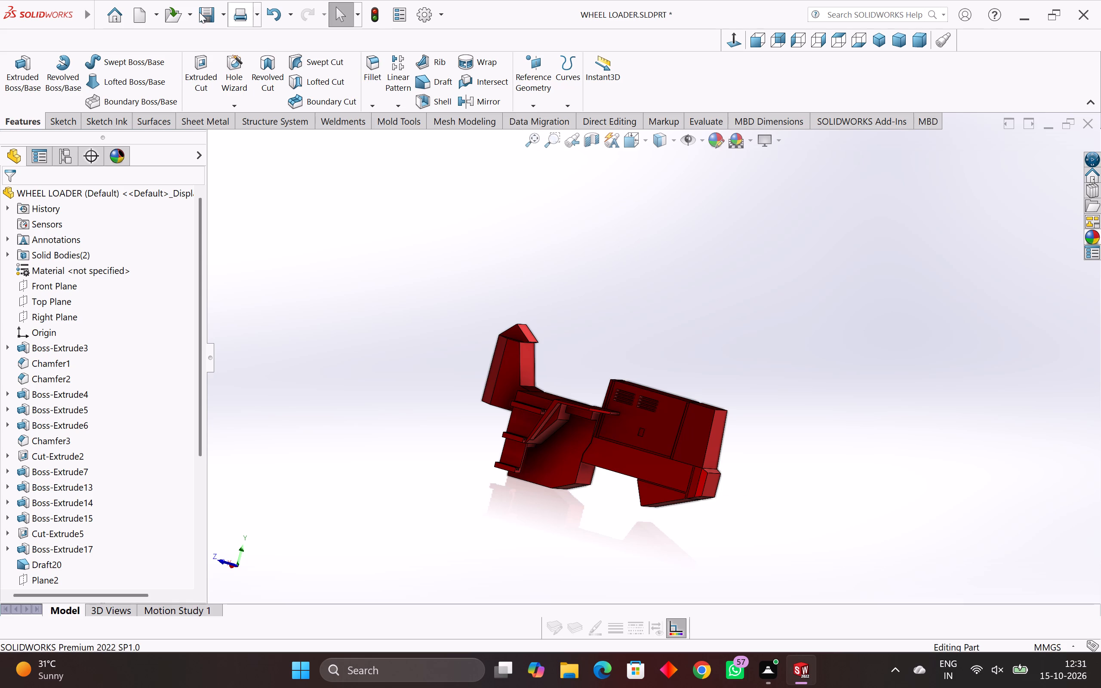
Draft the peaked boss's triangular end face by 11.5 degrees, using the upright's exposed top face as the neutral plane.
left_click(431, 81)
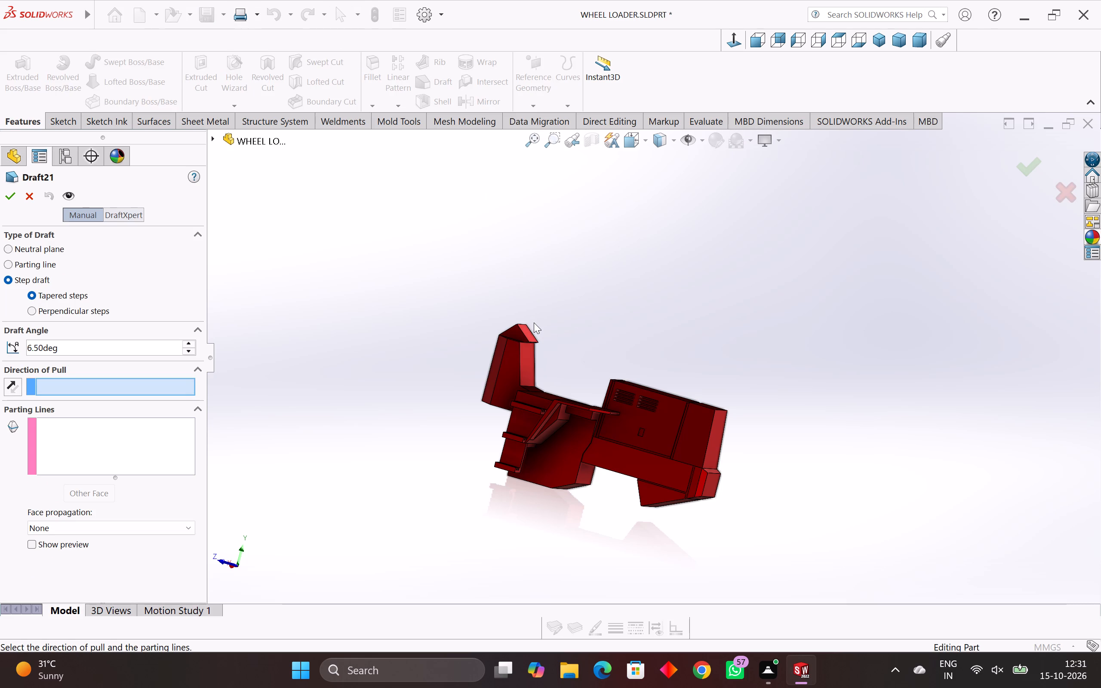
middle_click_drag(528, 322, 517, 360)
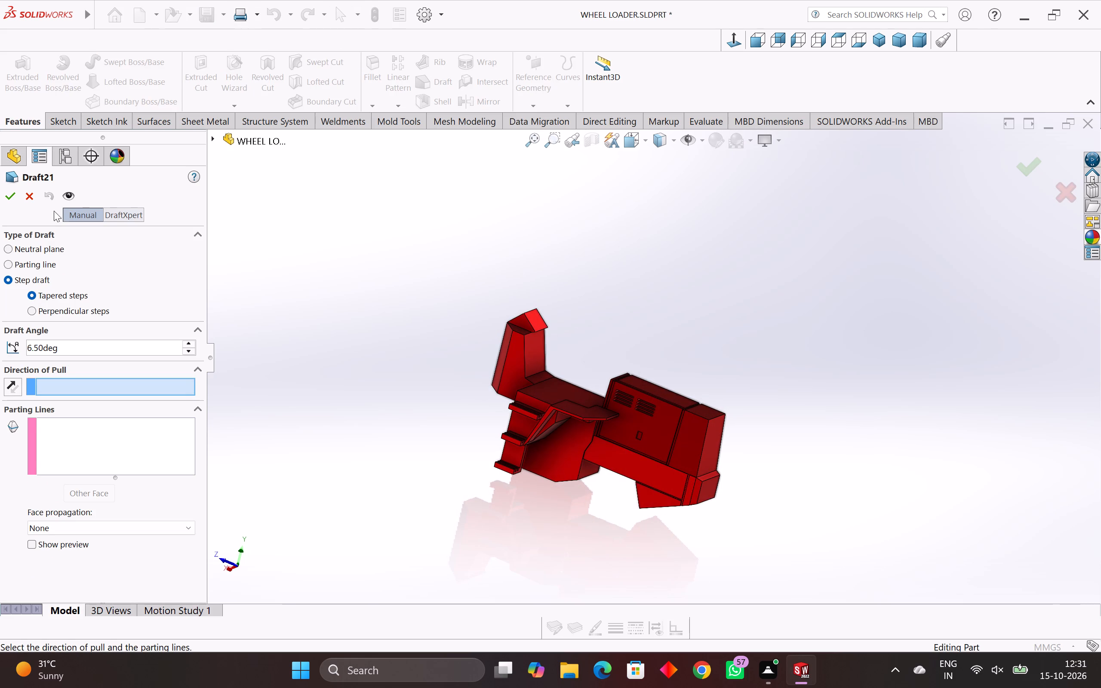
left_click(6, 249)
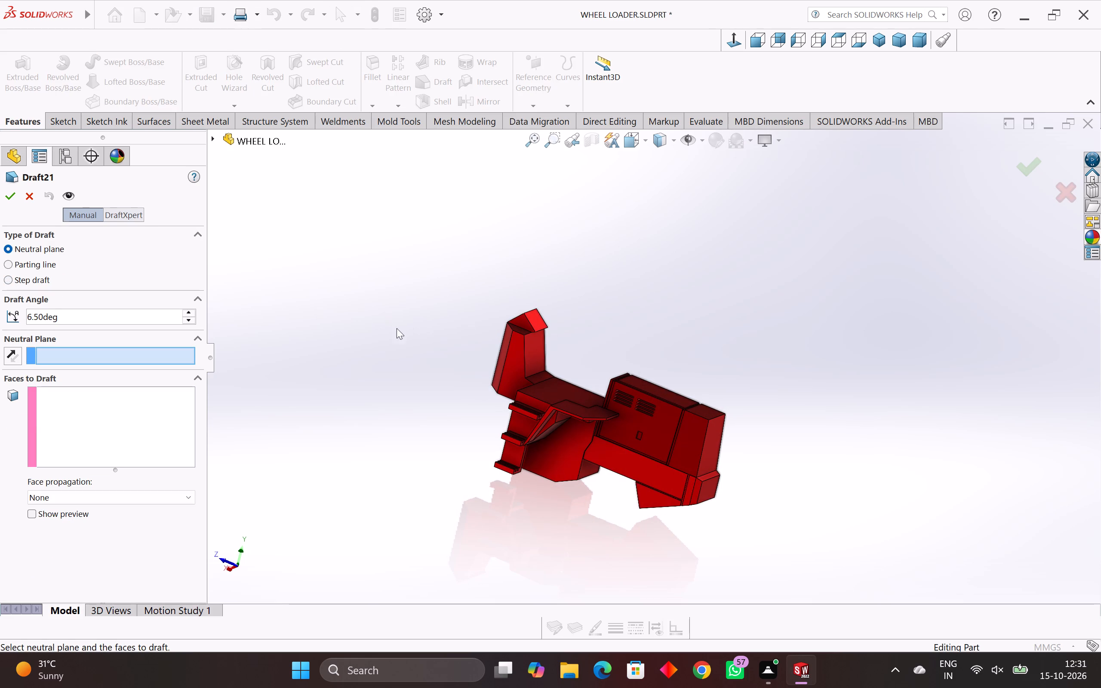
left_click_drag(68, 318, 0, 316)
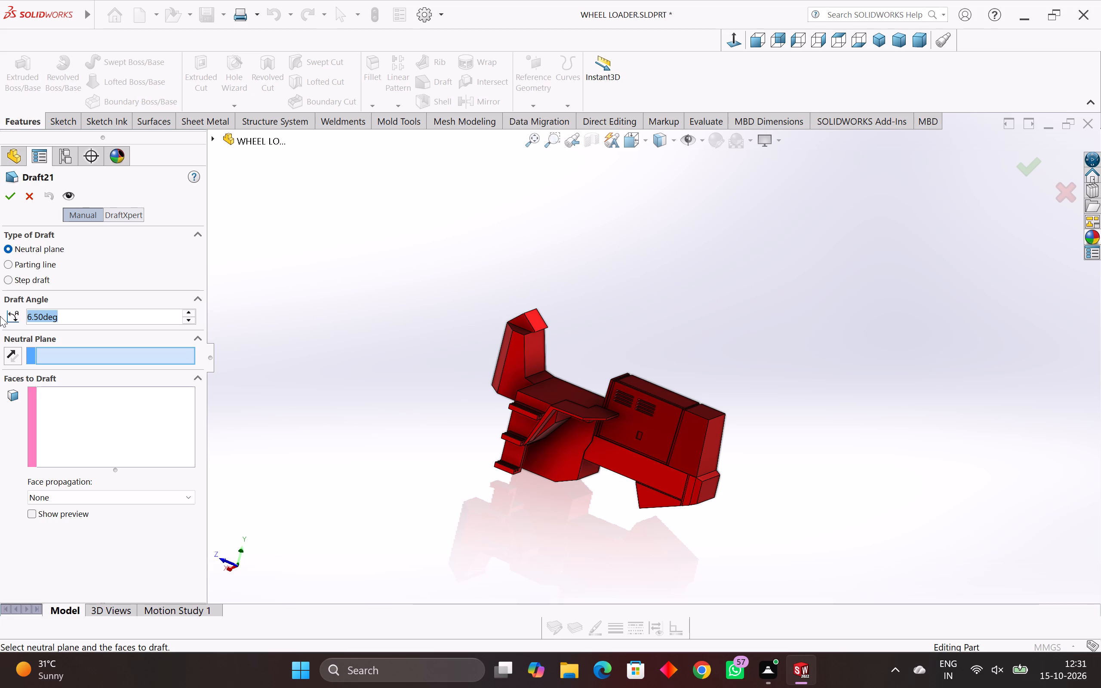
key("1")
type("1.5")
key("Return")
scroll(554, 283, "up", 4)
scroll(557, 364, "up", 4)
middle_click_drag(670, 360, 666, 396)
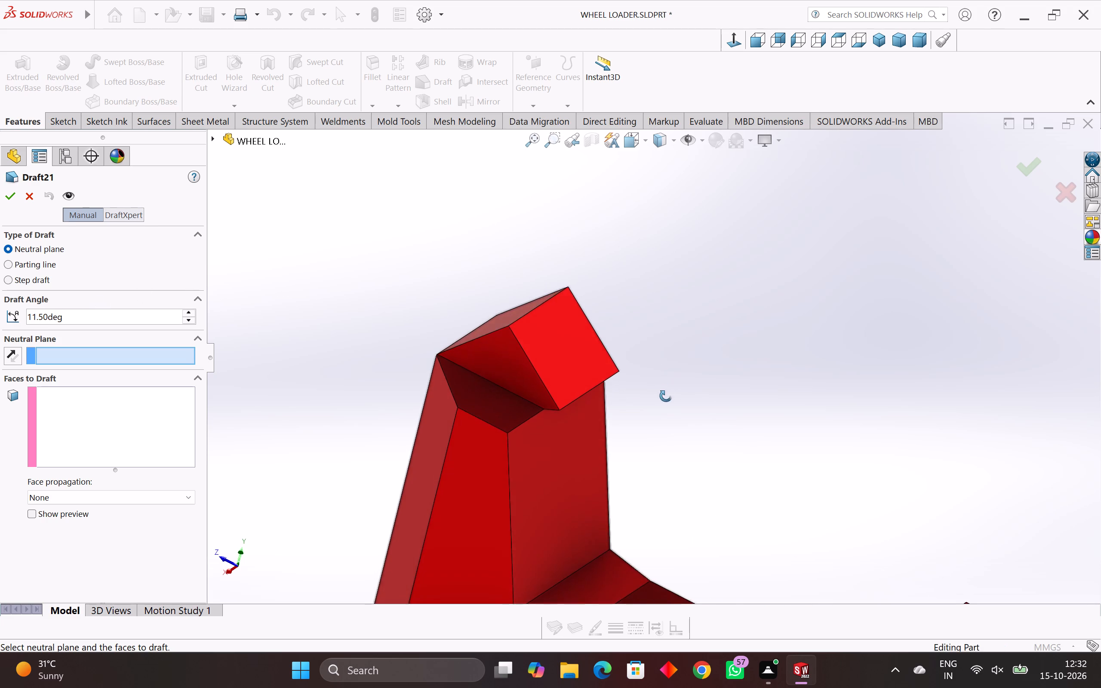
middle_click_drag(666, 396, 664, 404)
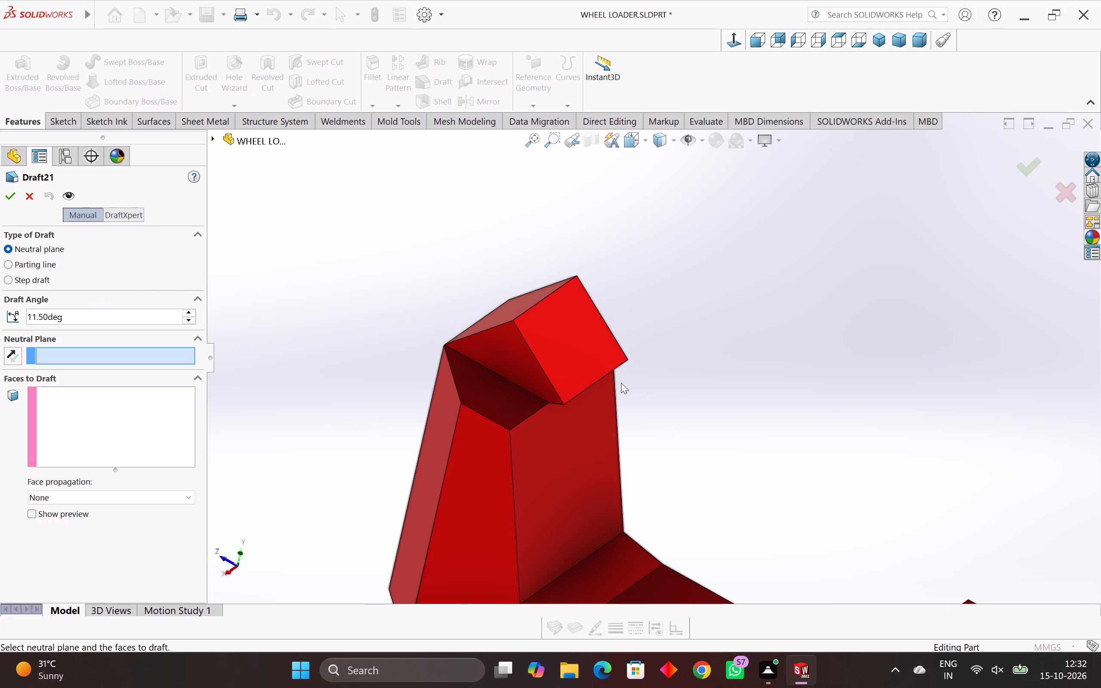
left_click(512, 401)
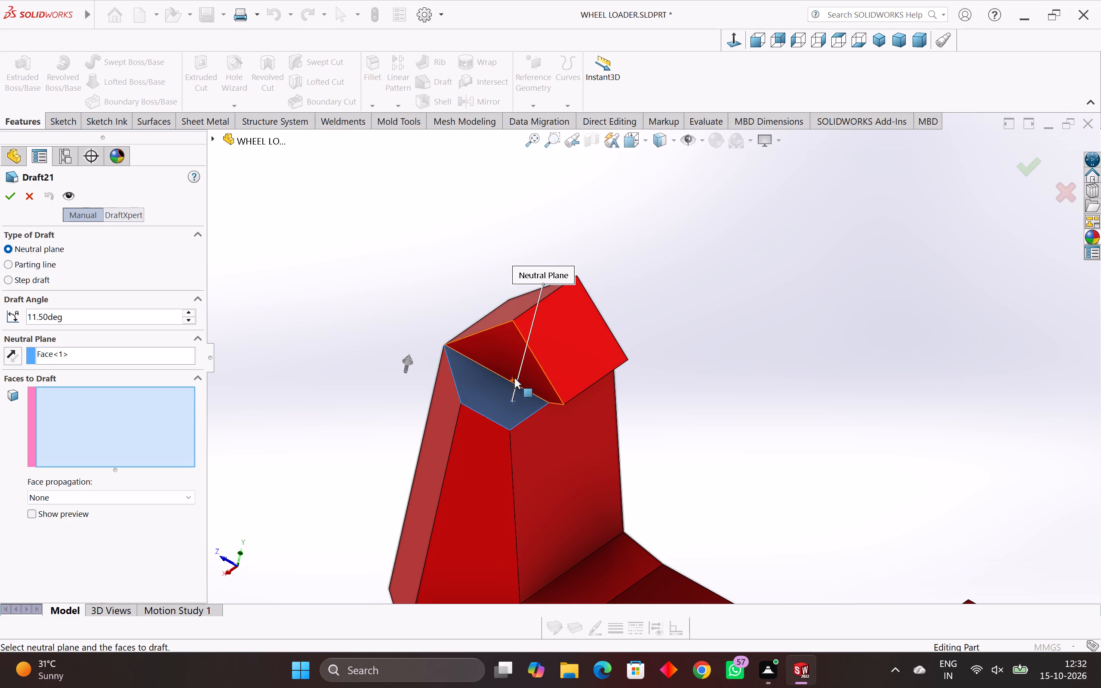
left_click(529, 361)
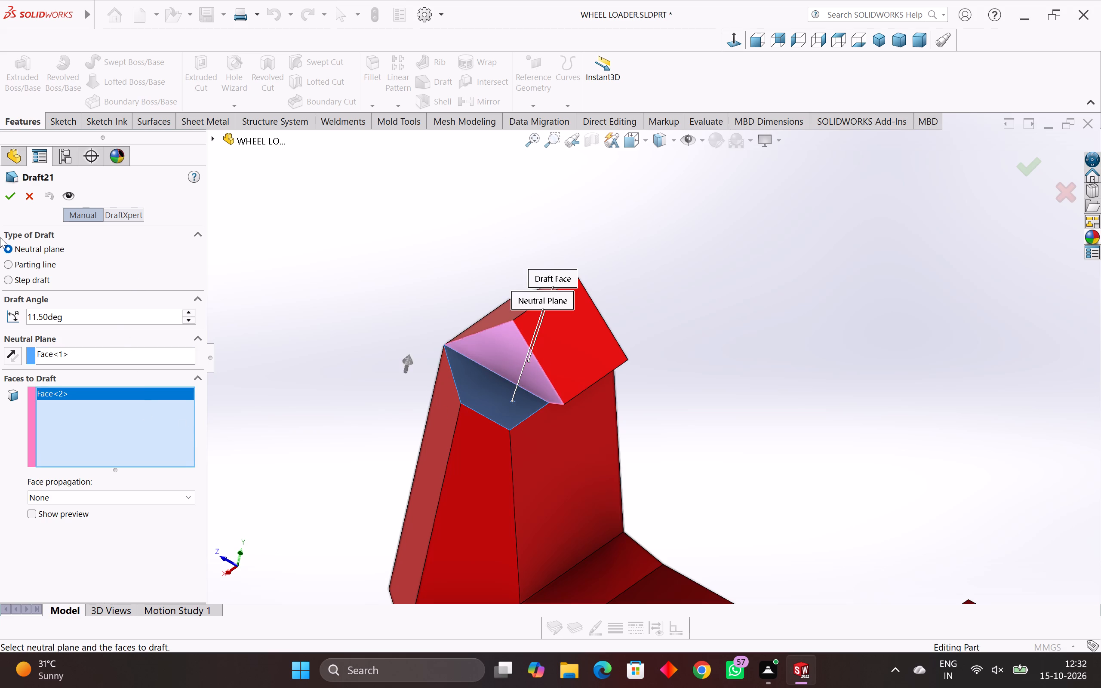
left_click(10, 196)
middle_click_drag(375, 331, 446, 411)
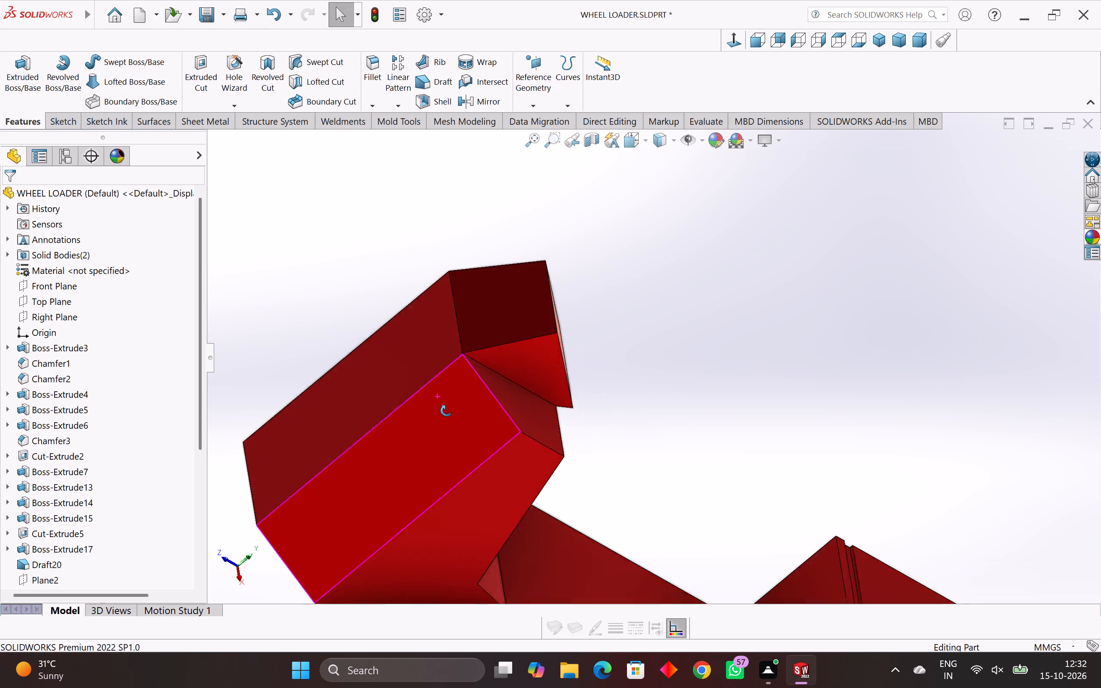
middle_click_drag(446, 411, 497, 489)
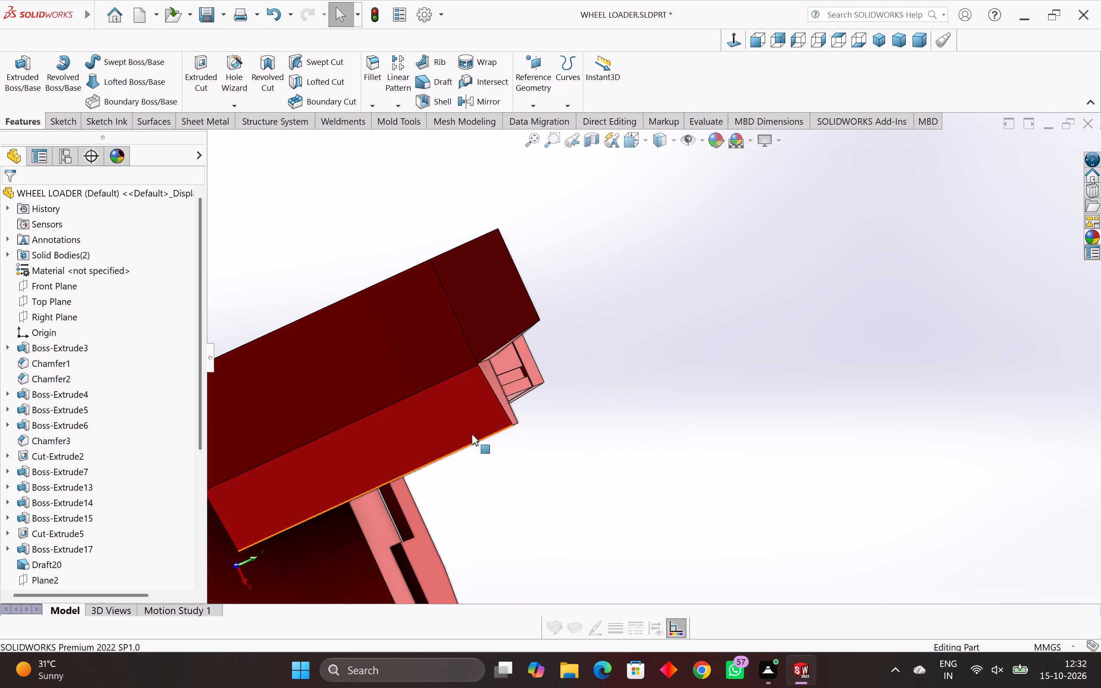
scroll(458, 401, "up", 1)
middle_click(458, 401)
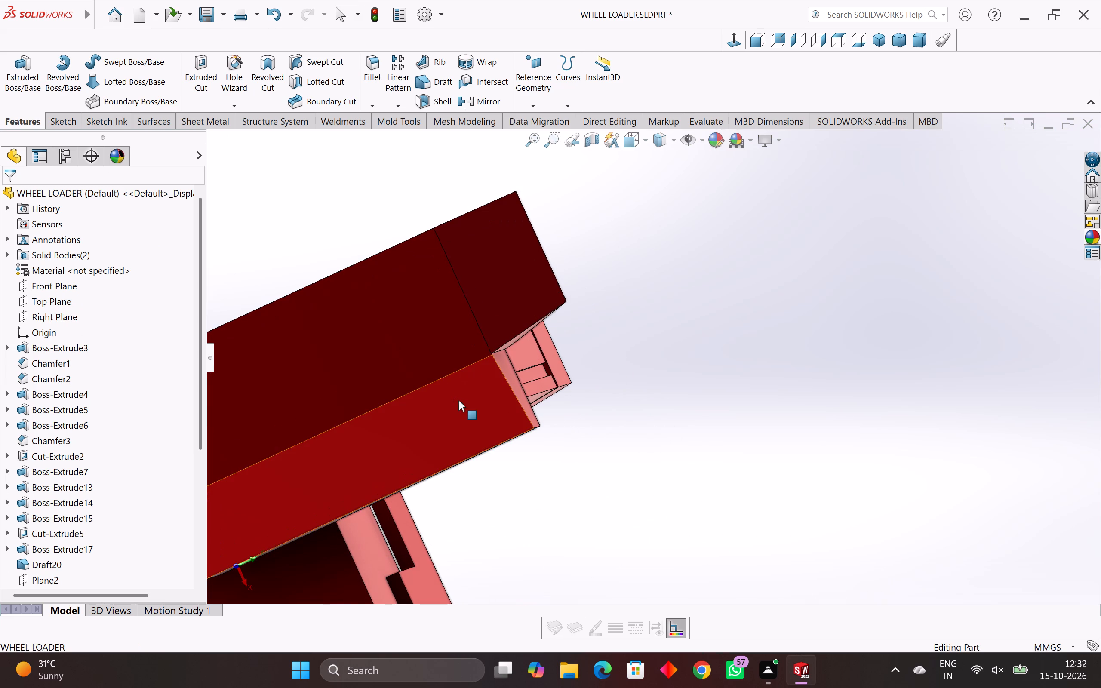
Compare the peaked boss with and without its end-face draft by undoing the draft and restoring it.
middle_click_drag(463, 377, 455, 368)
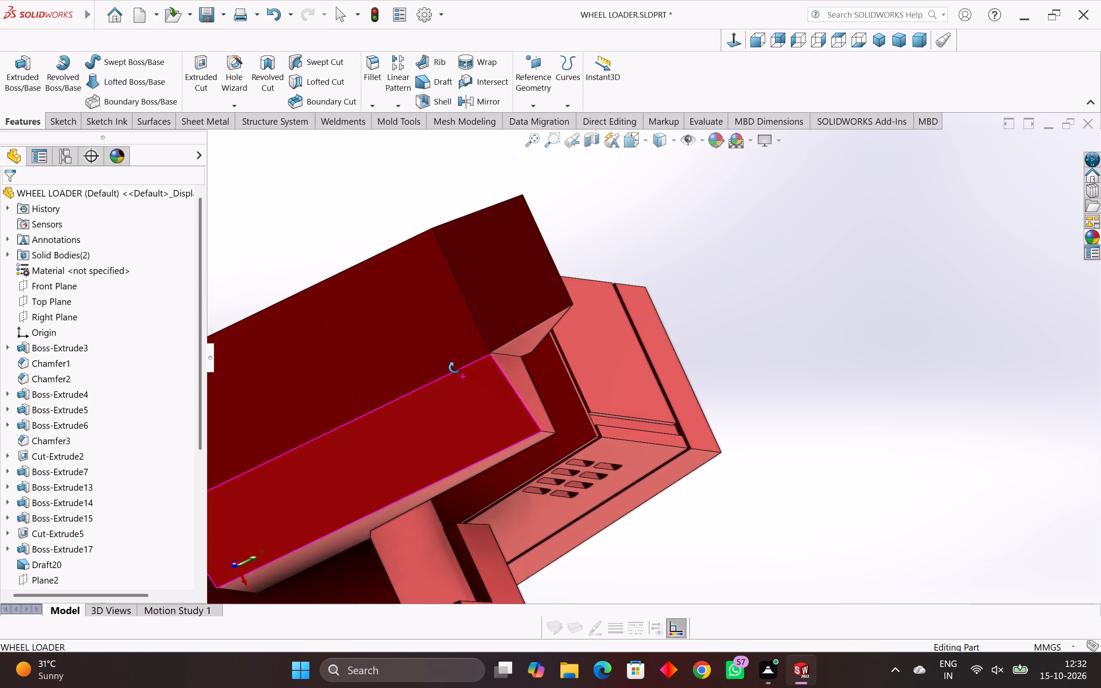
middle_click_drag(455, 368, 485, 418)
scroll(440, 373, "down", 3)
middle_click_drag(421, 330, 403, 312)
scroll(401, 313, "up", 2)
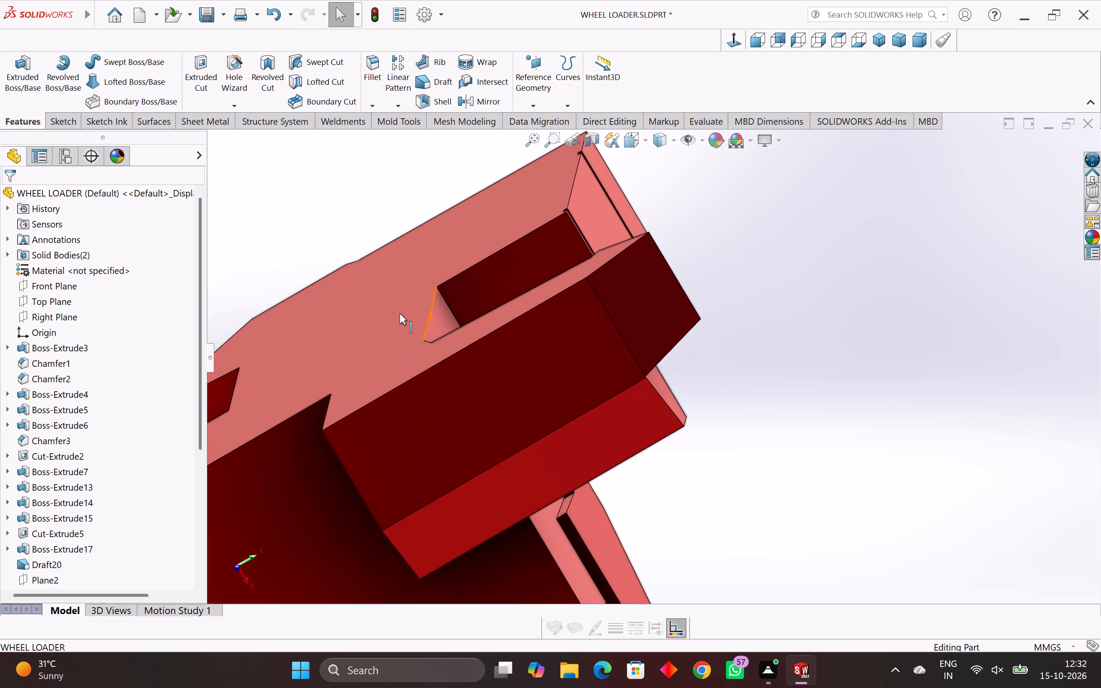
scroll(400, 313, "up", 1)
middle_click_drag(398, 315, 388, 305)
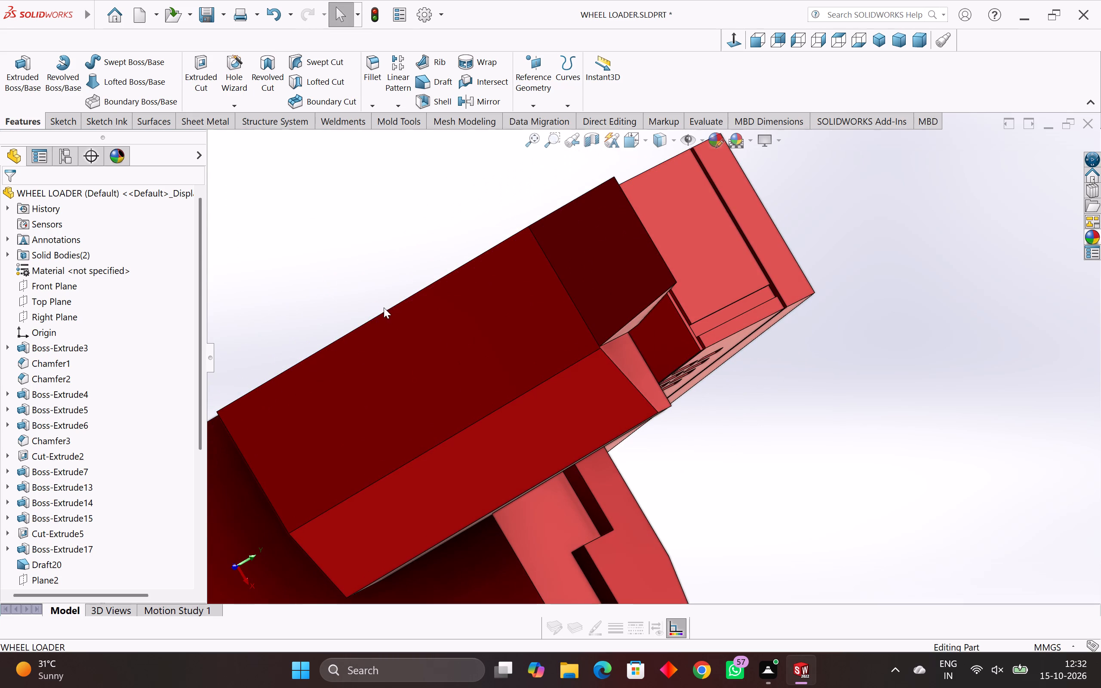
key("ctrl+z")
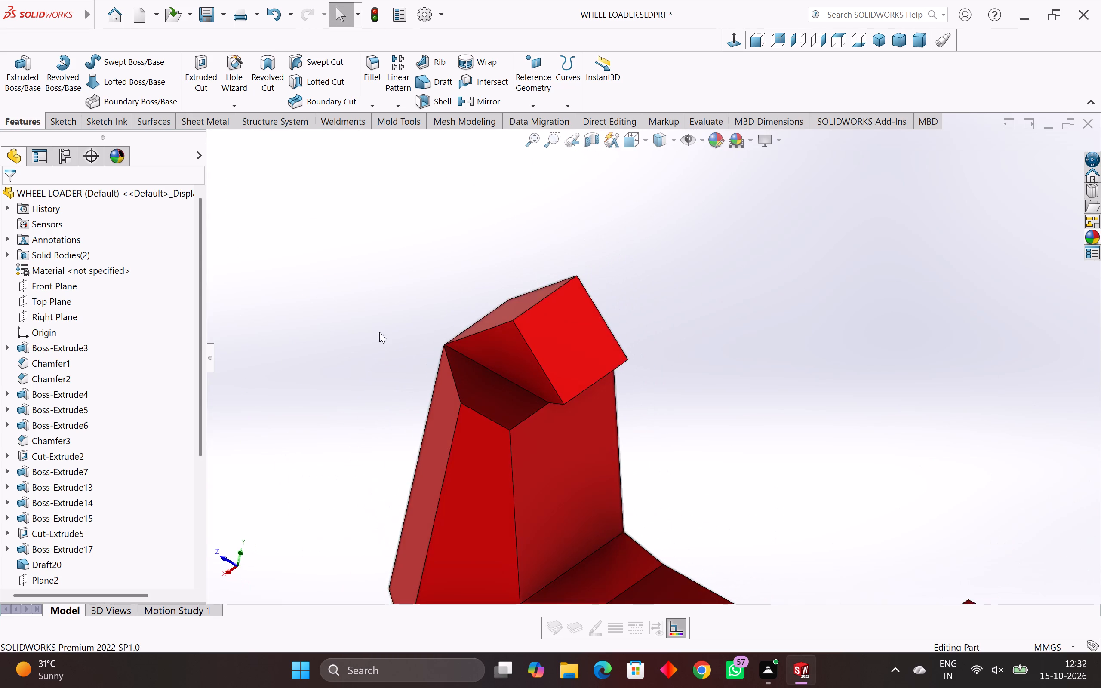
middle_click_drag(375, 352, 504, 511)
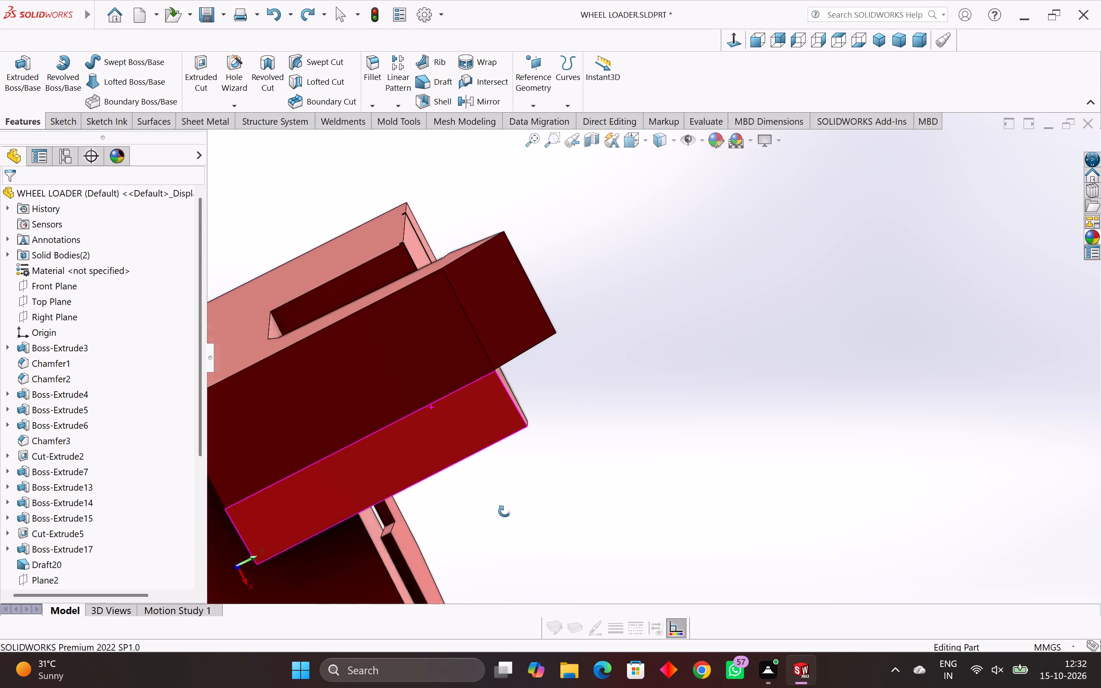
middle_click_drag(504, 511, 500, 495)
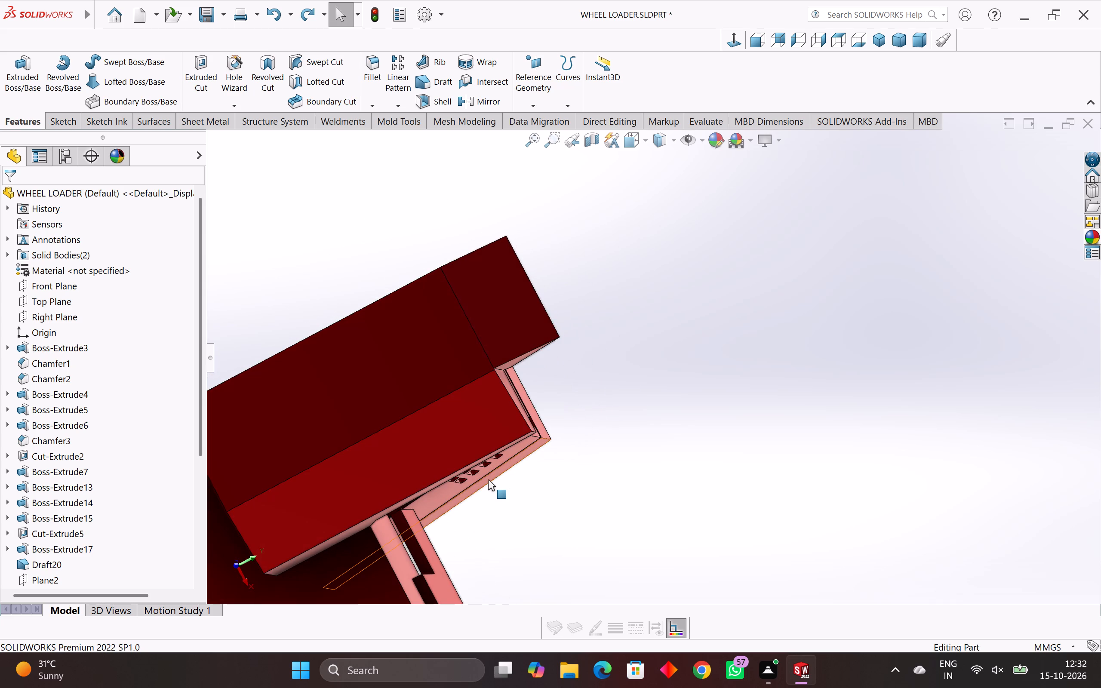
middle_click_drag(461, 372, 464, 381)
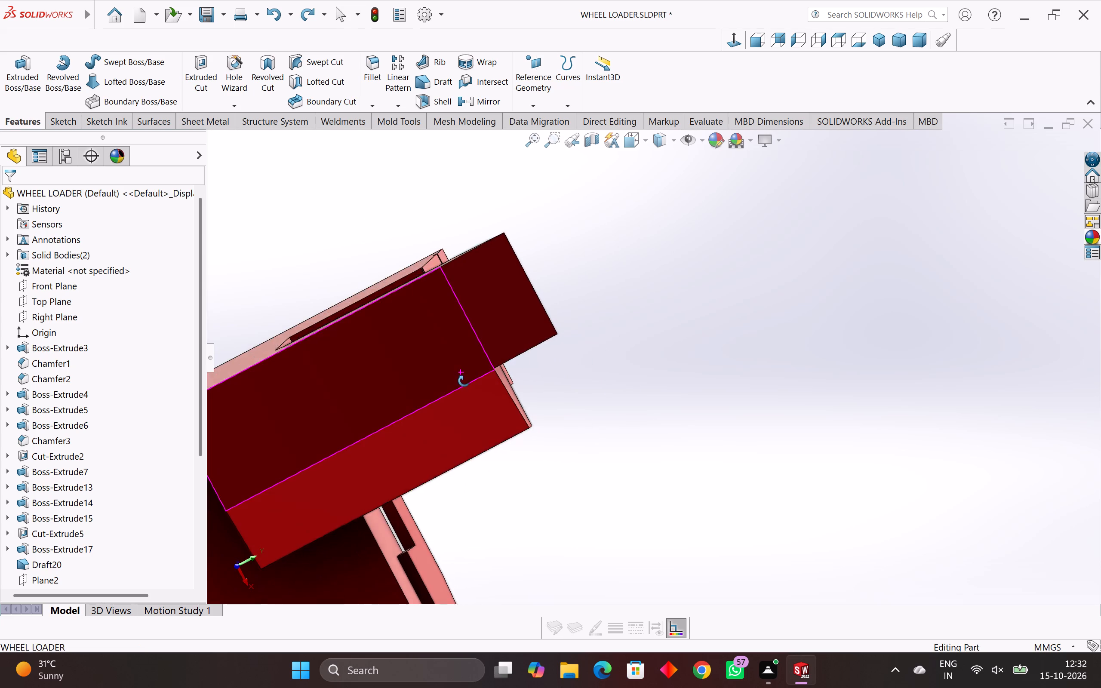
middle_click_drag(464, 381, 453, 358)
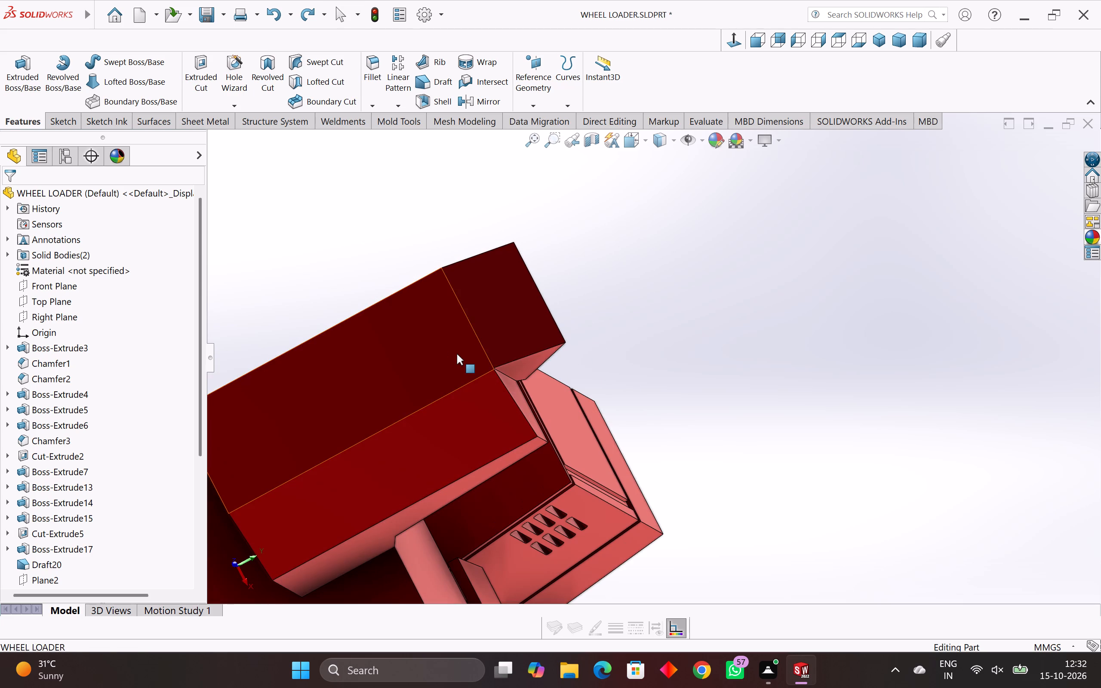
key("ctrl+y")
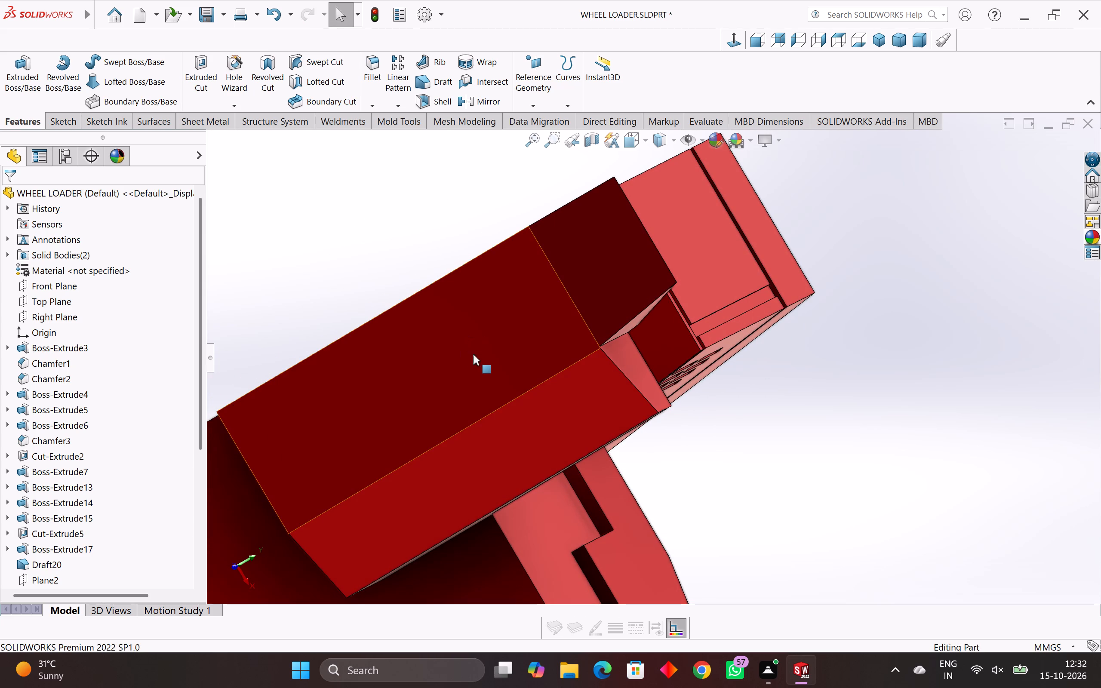
Examine the drafted peaked boss and the latest features in the model history.
scroll(132, 480, "down", 14)
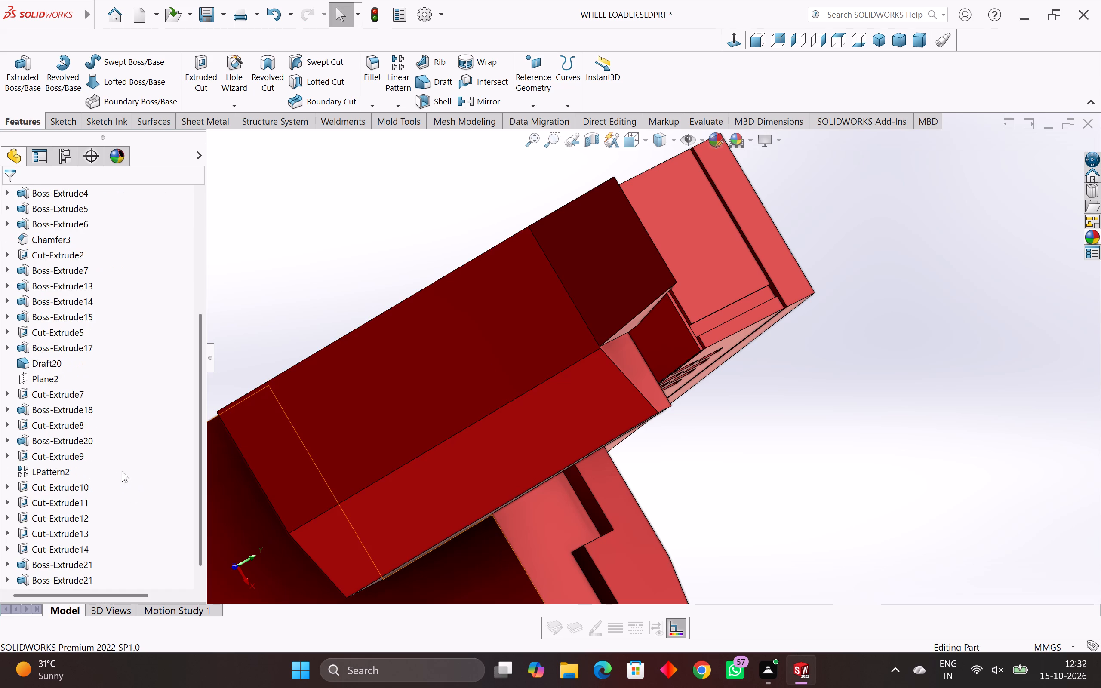
scroll(117, 460, "up", 10)
scroll(96, 424, "down", 6)
middle_click_drag(603, 363, 559, 353)
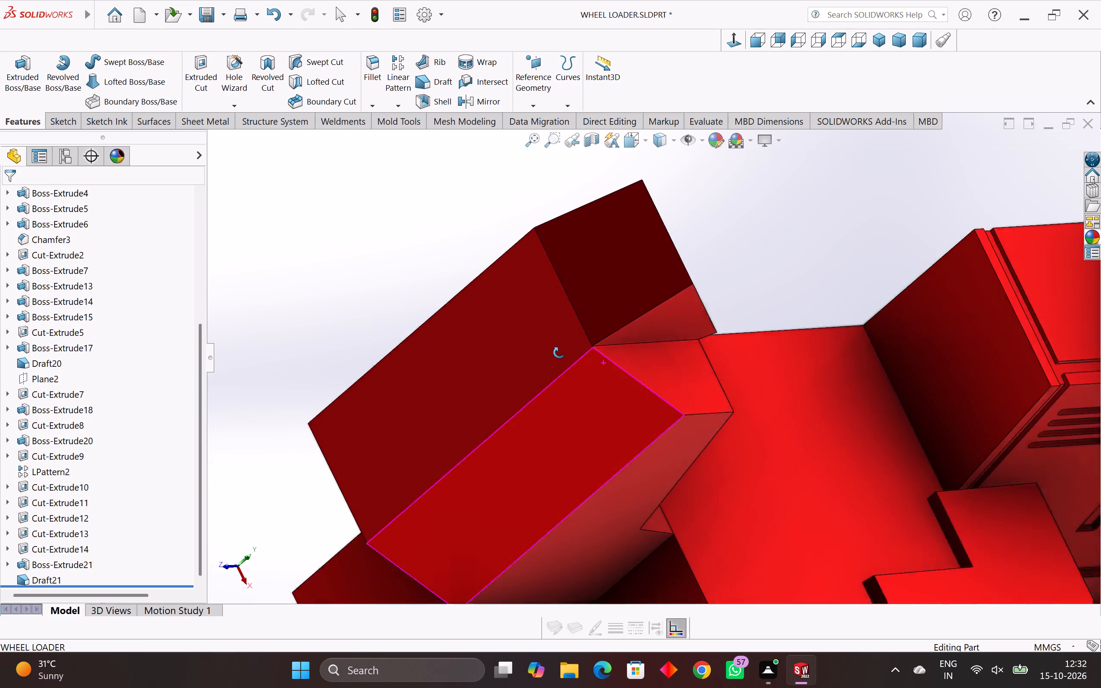
middle_click_drag(559, 353, 508, 464)
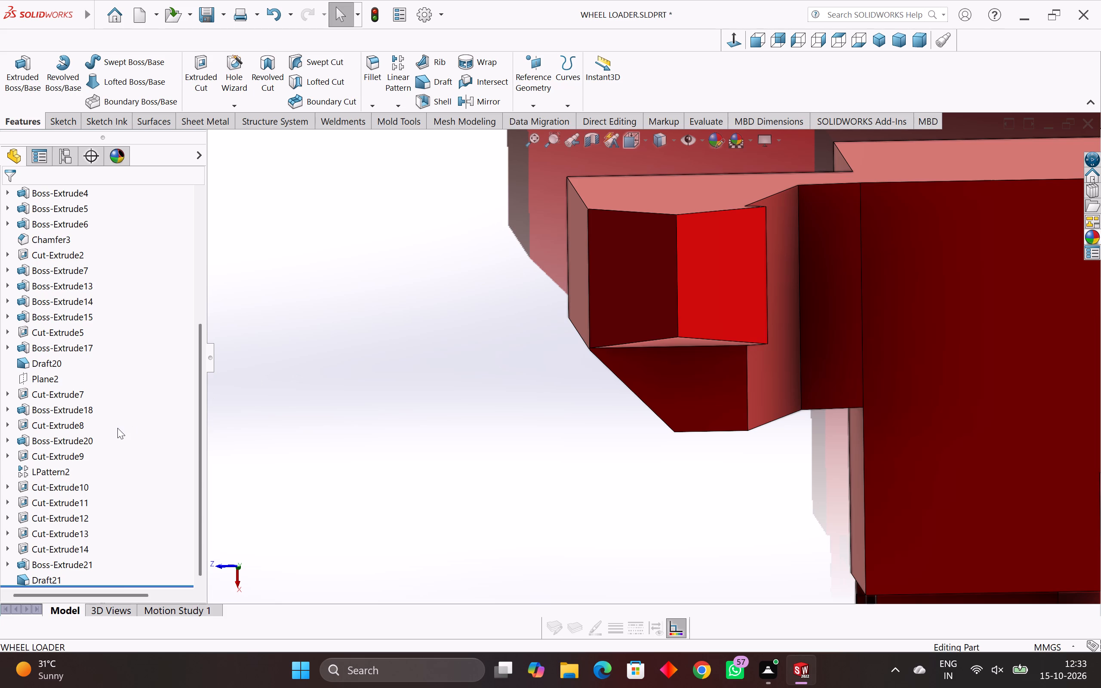
Open a new sketch on Plane2, viewed squarely from the loader's rear.
scroll(117, 428, "down", 6)
scroll(93, 540, "down", 3)
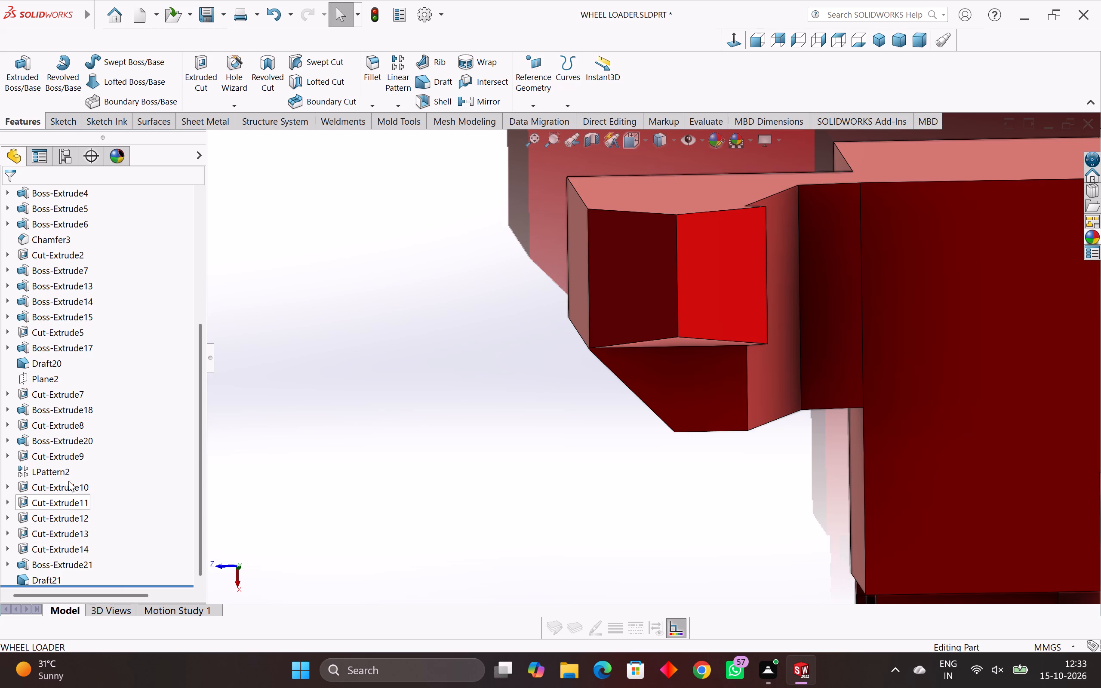
right_click(54, 380)
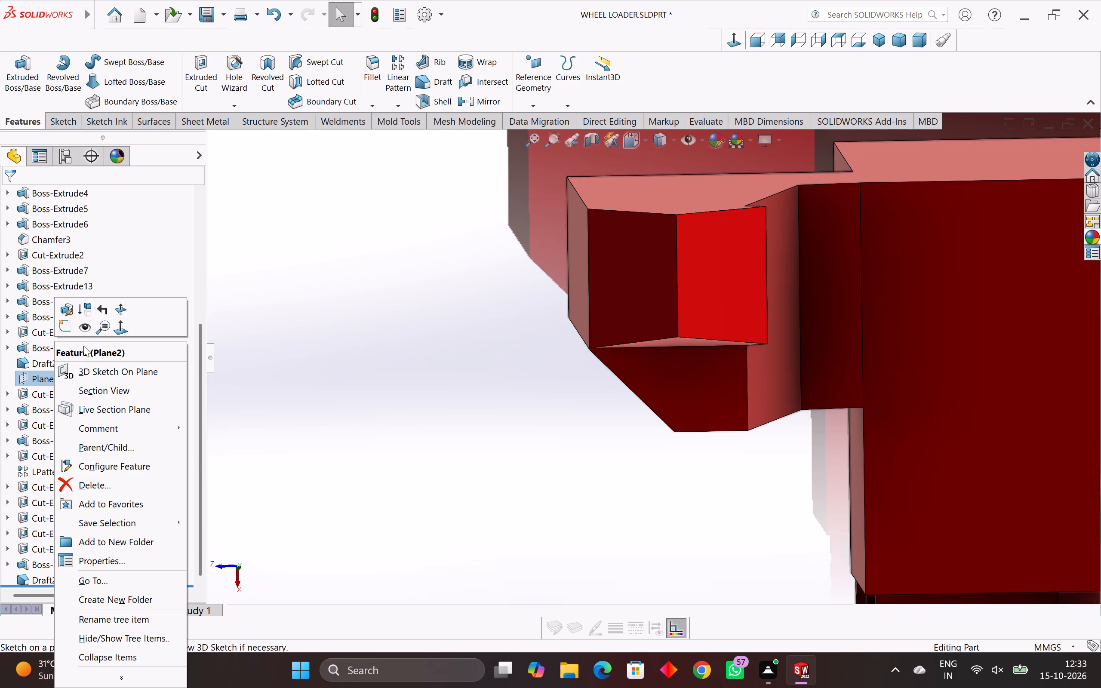
left_click(68, 330)
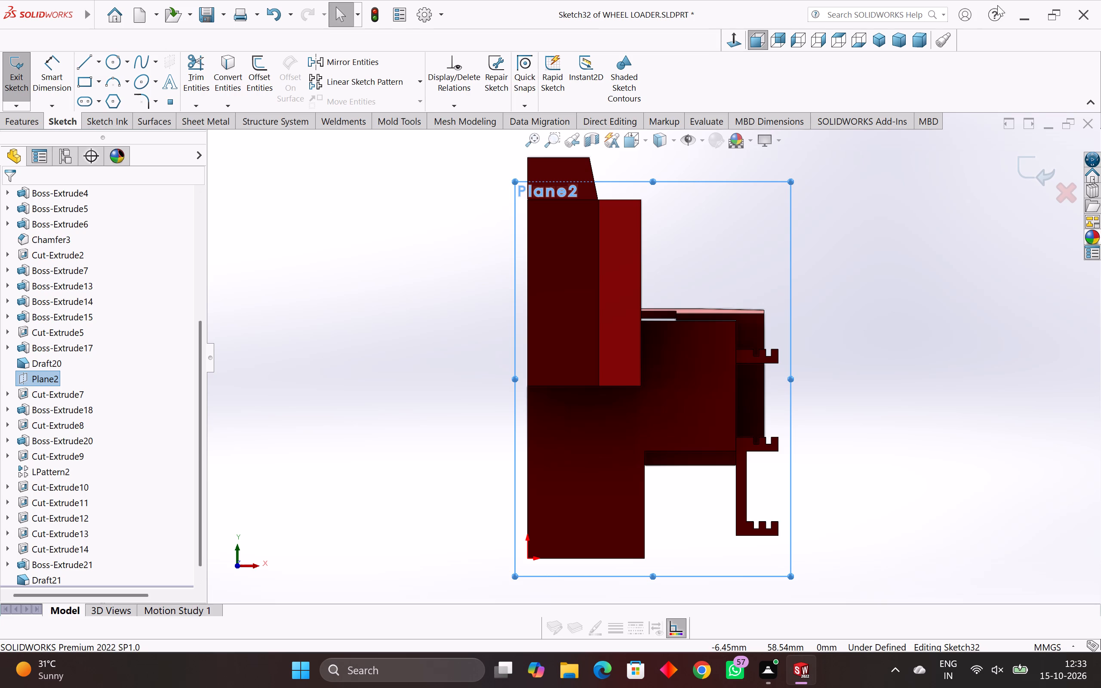
left_click(735, 41)
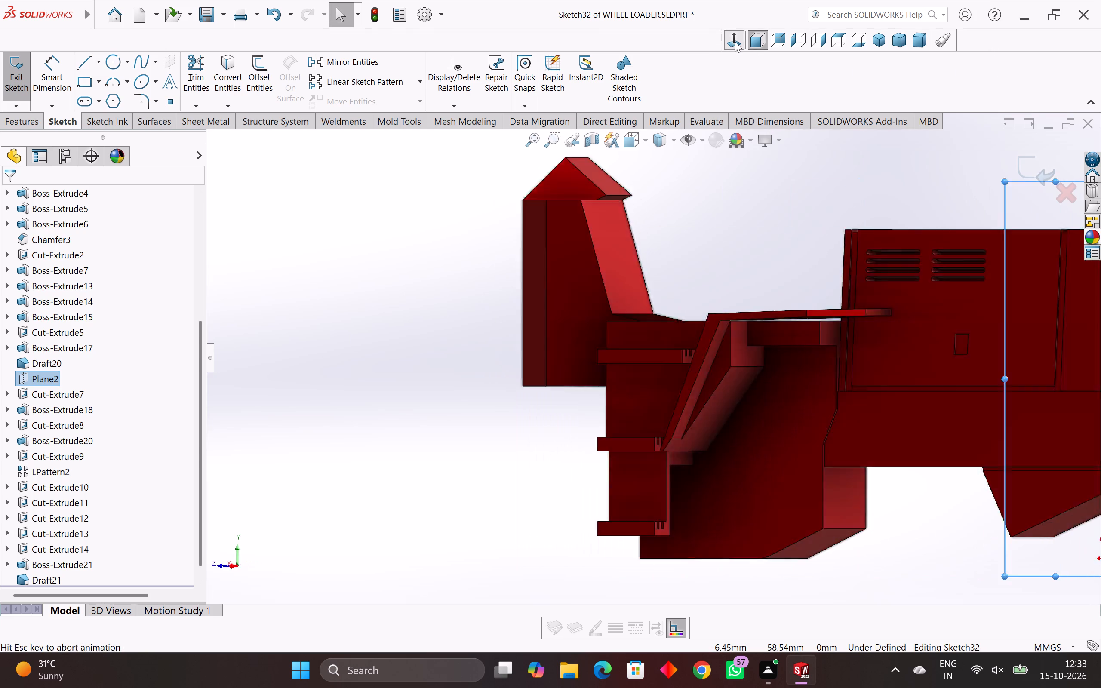
left_click(734, 42)
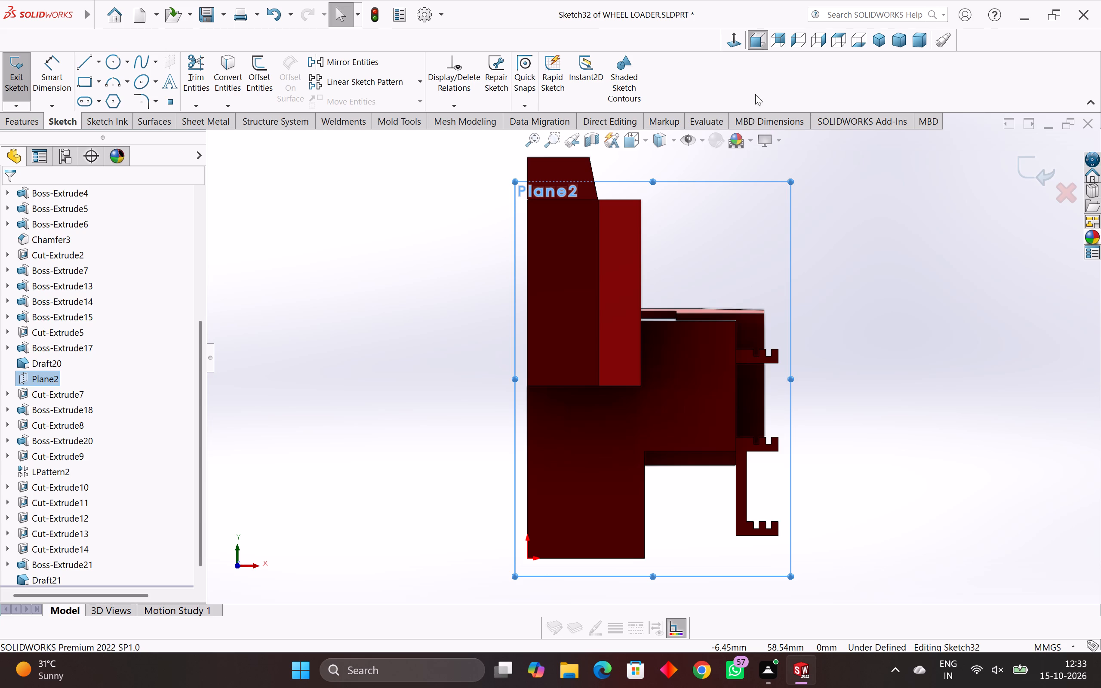
left_click(734, 43)
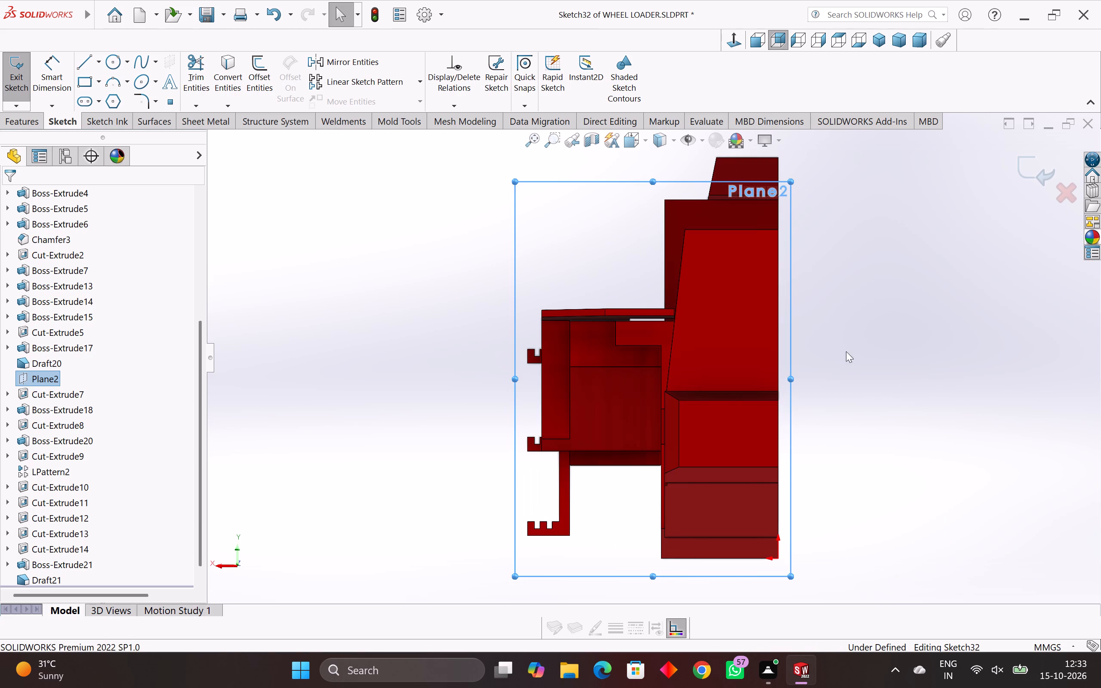
left_click(934, 445)
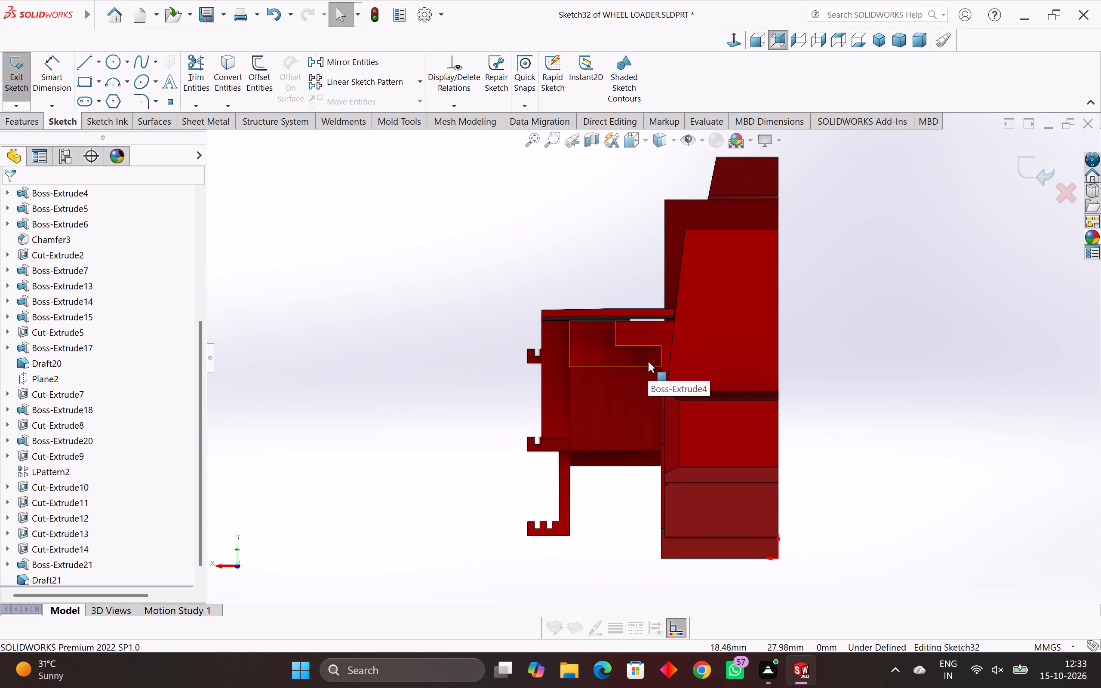
Sketch a closed five-sided profile beside the hood, about 6.9 mm along its slanted edge, with a 12.3 mm top line and 9.8 mm vertical side.
scroll(648, 359, "up", 6)
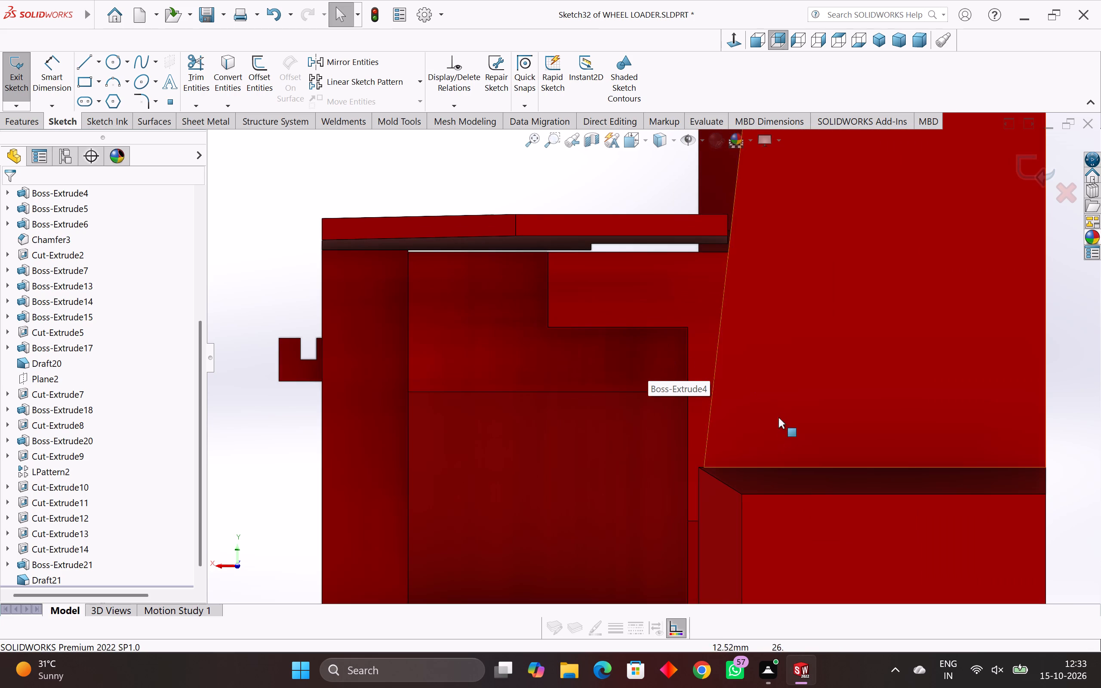
scroll(780, 429, "down", 1)
scroll(731, 457, "up", 2)
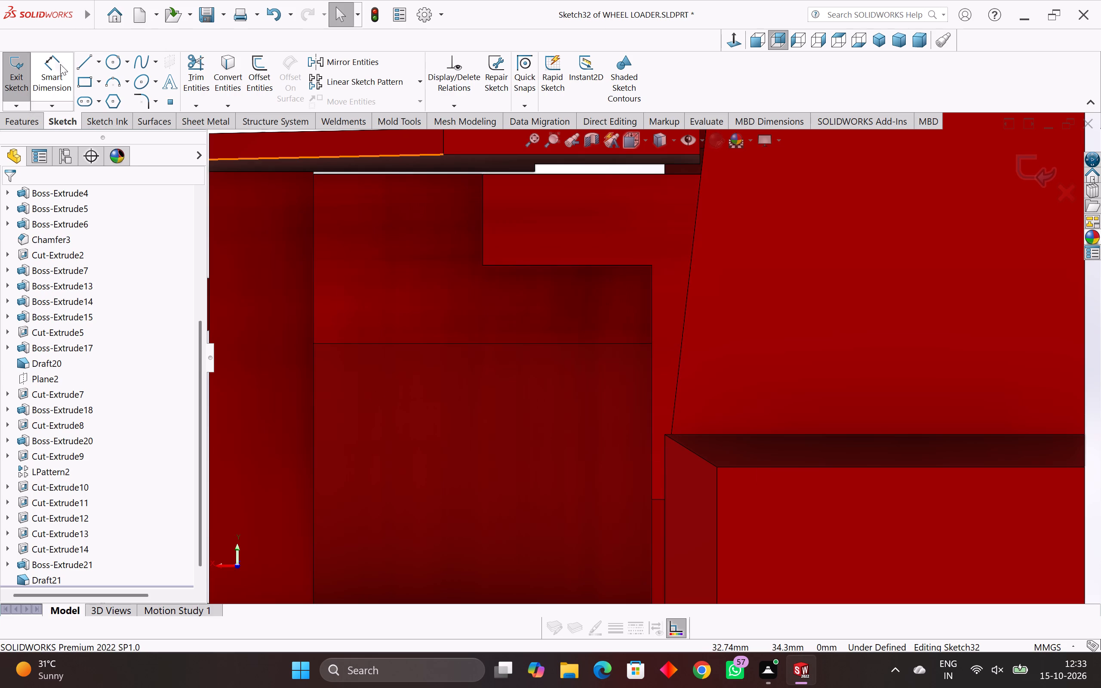
left_click(91, 70)
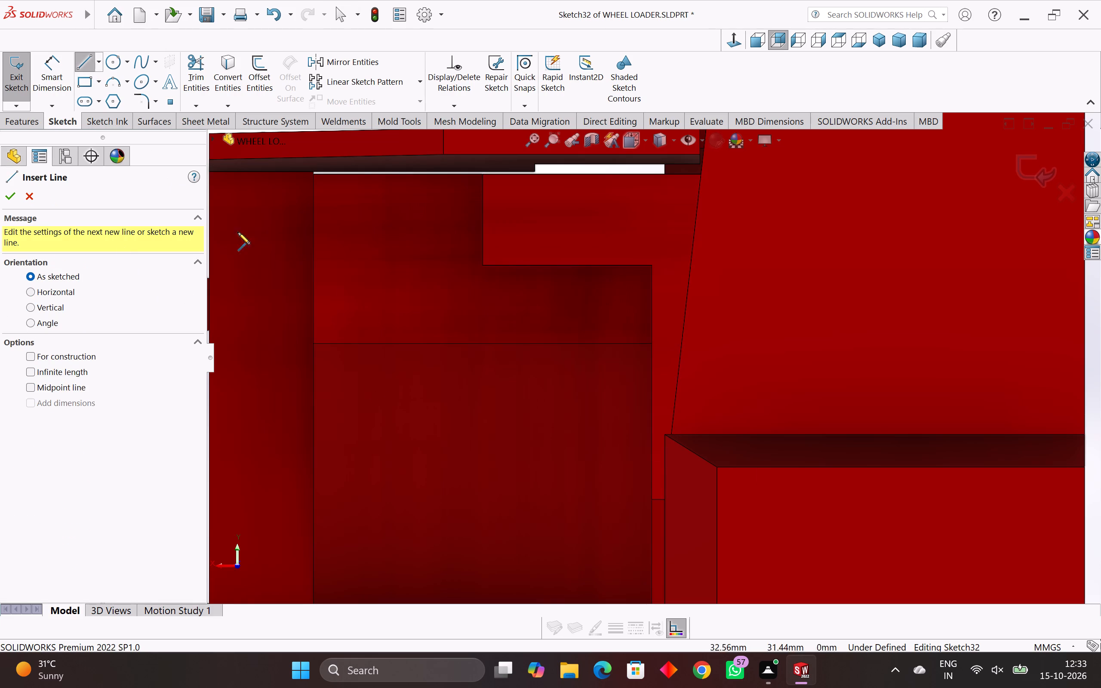
left_click(691, 255)
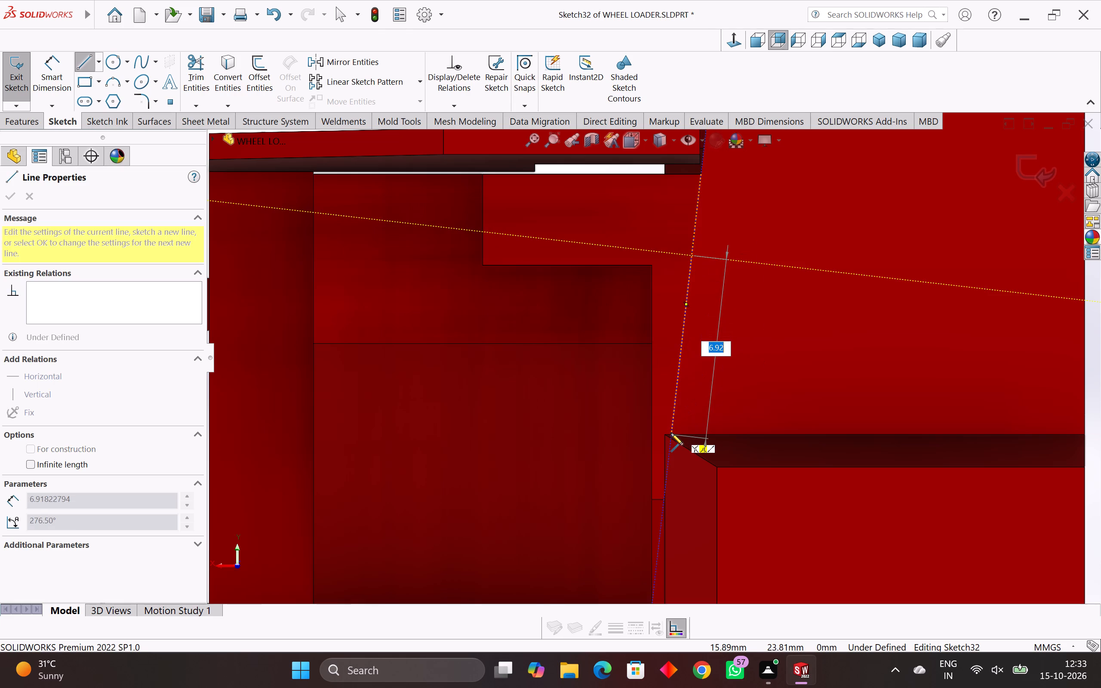
left_click(671, 434)
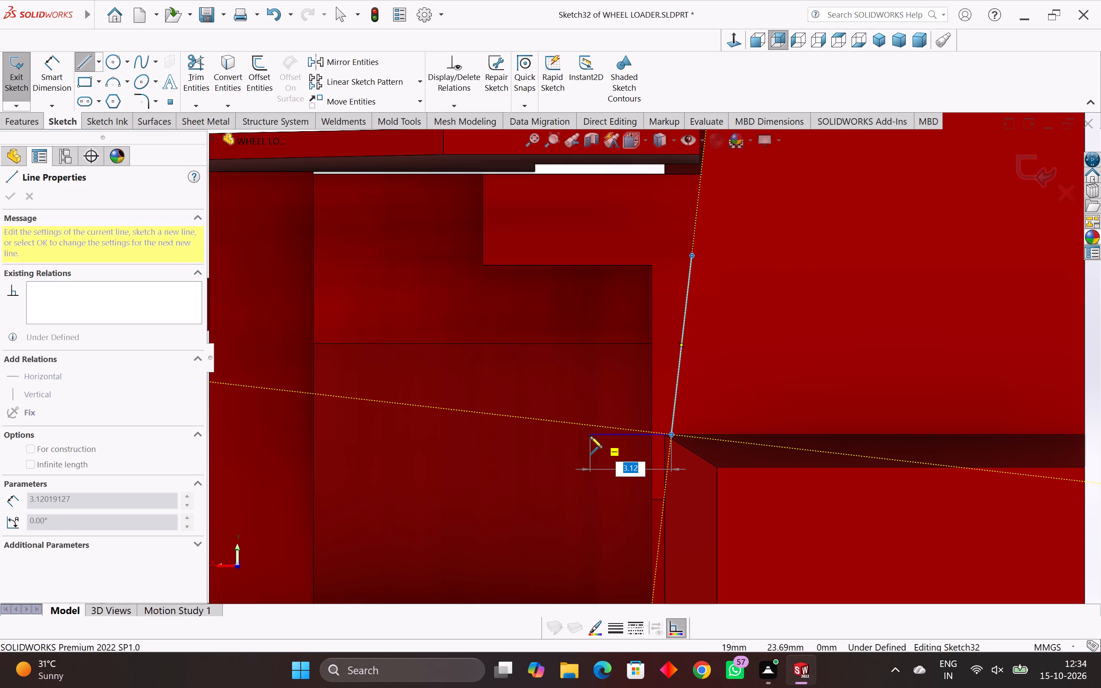
left_click(575, 510)
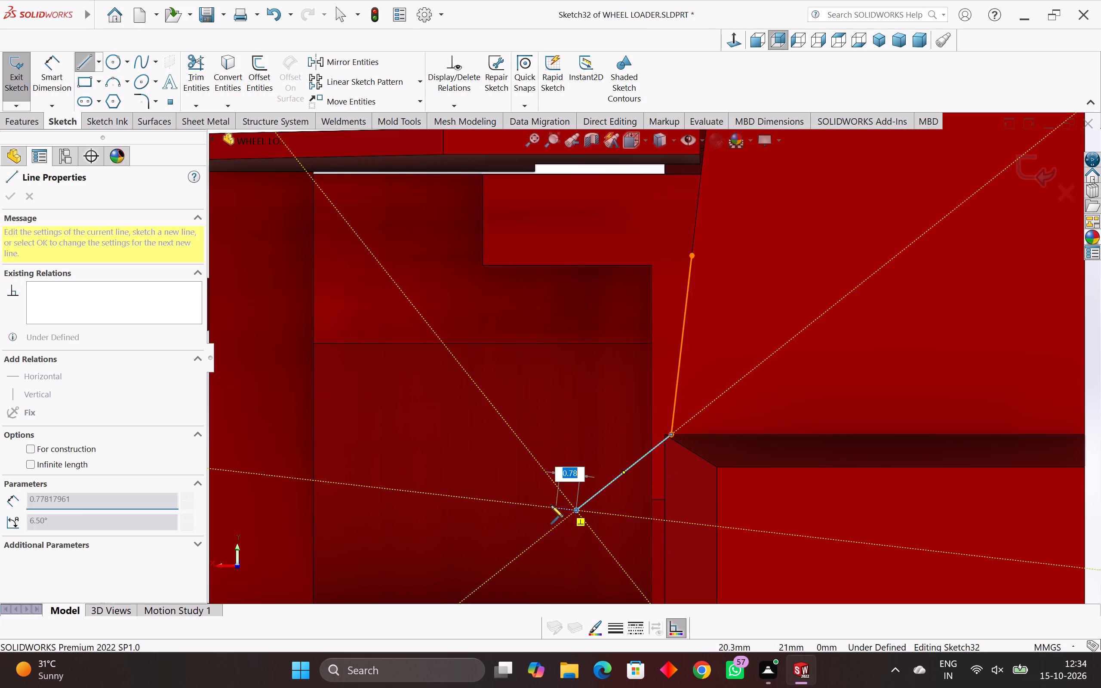
scroll(398, 501, "down", 4)
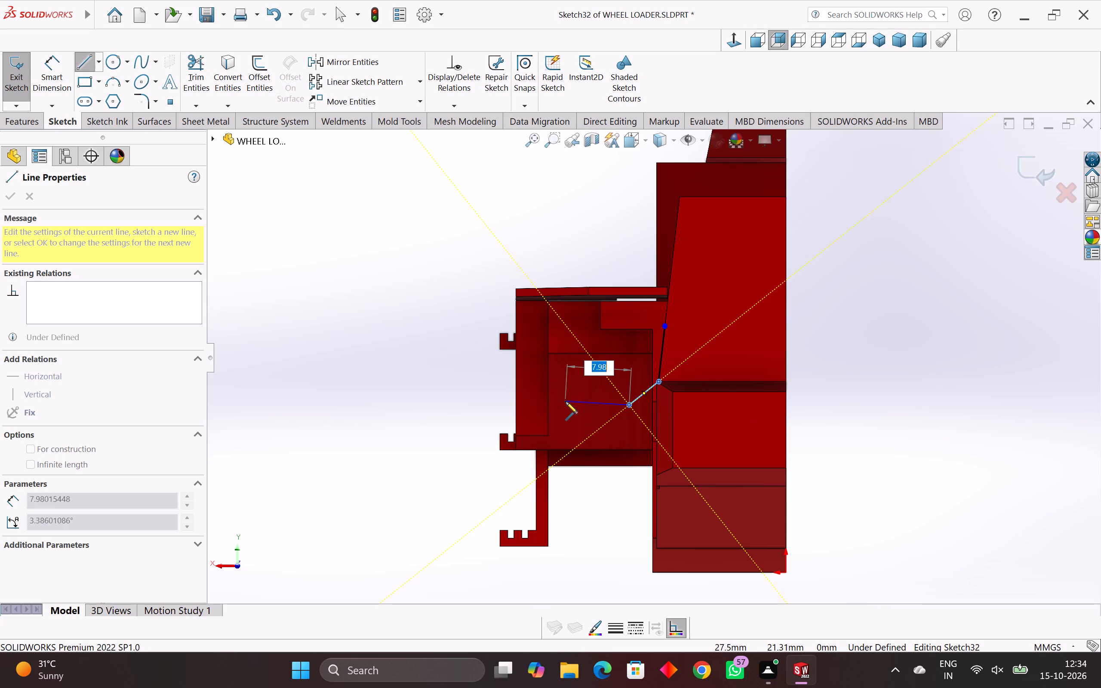
left_click(566, 405)
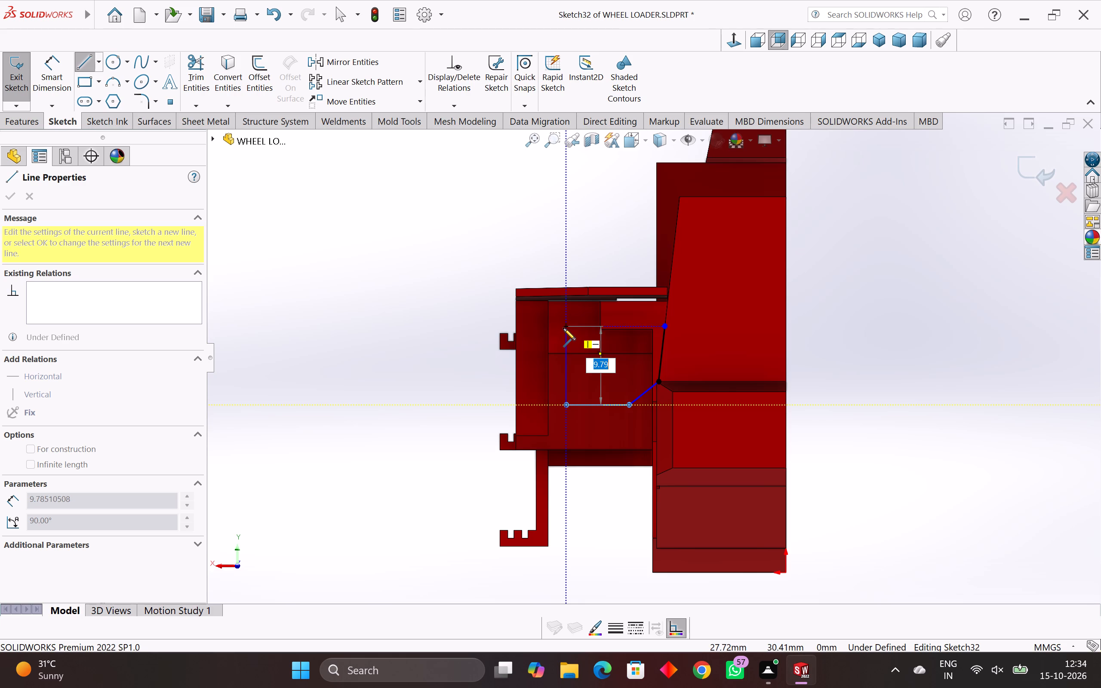
left_click(567, 328)
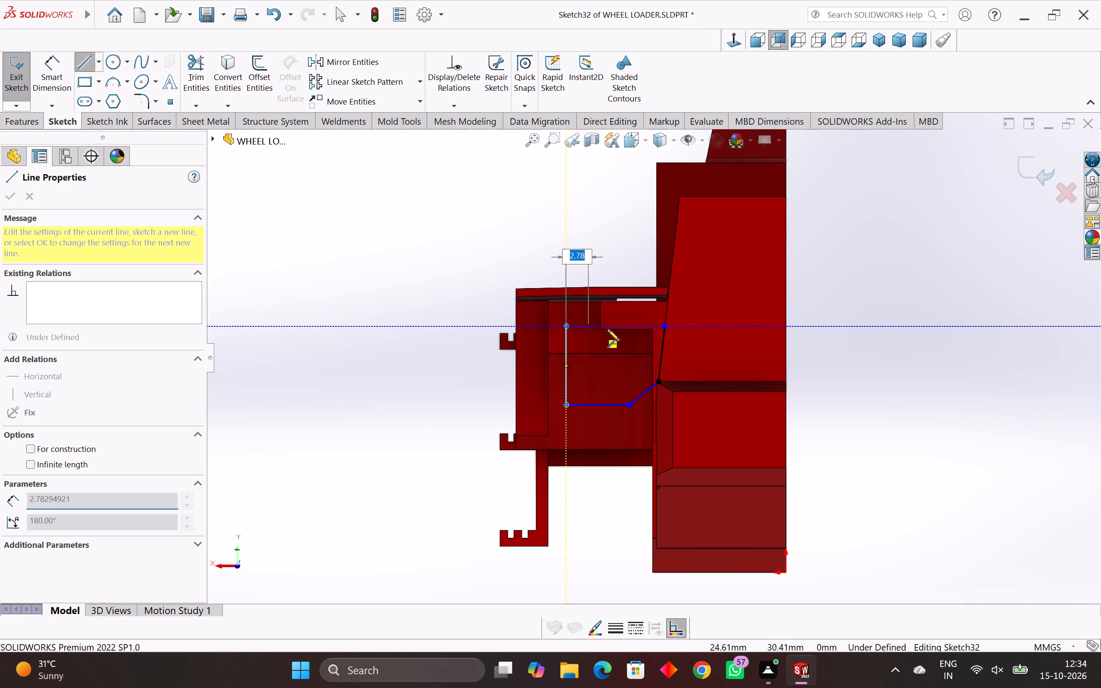
left_click(664, 327)
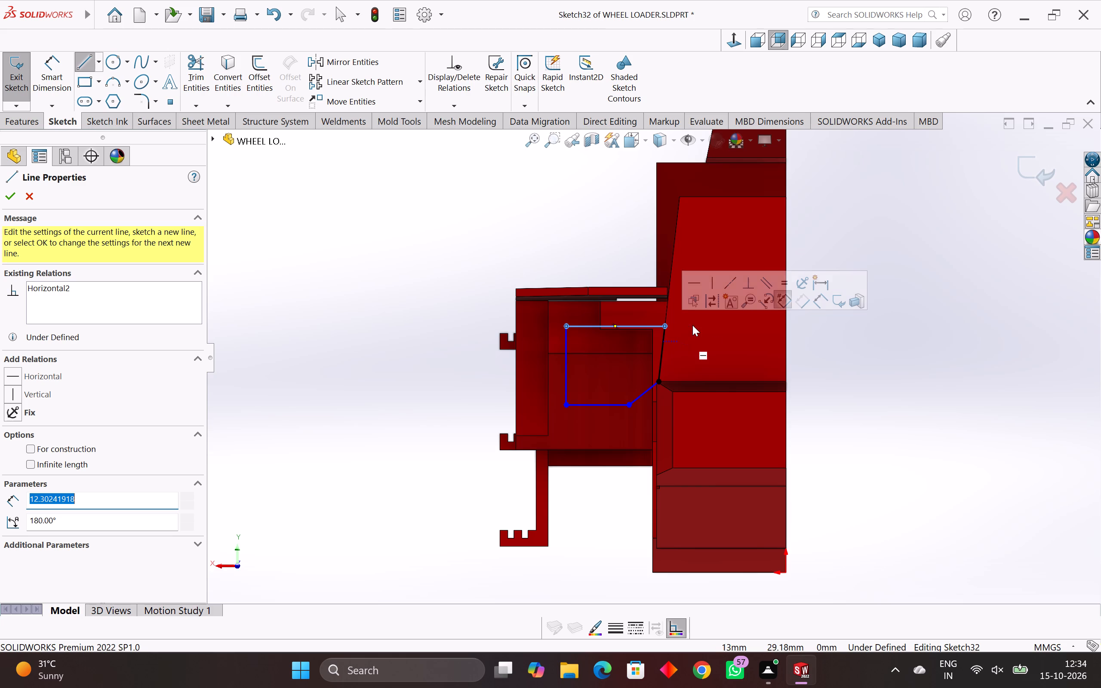
Dimension the vertical height of the profile's slanted line along the hood edge as 3.5 mm.
left_click(49, 71)
scroll(647, 365, "up", 4)
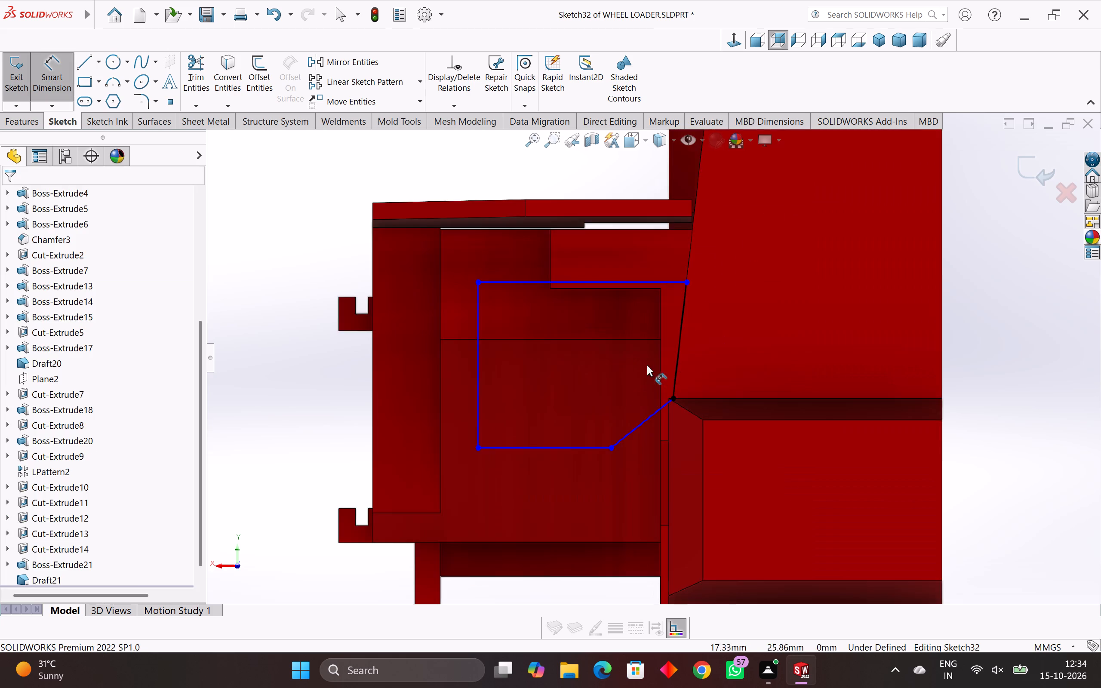
scroll(732, 381, "up", 3)
left_click(625, 323)
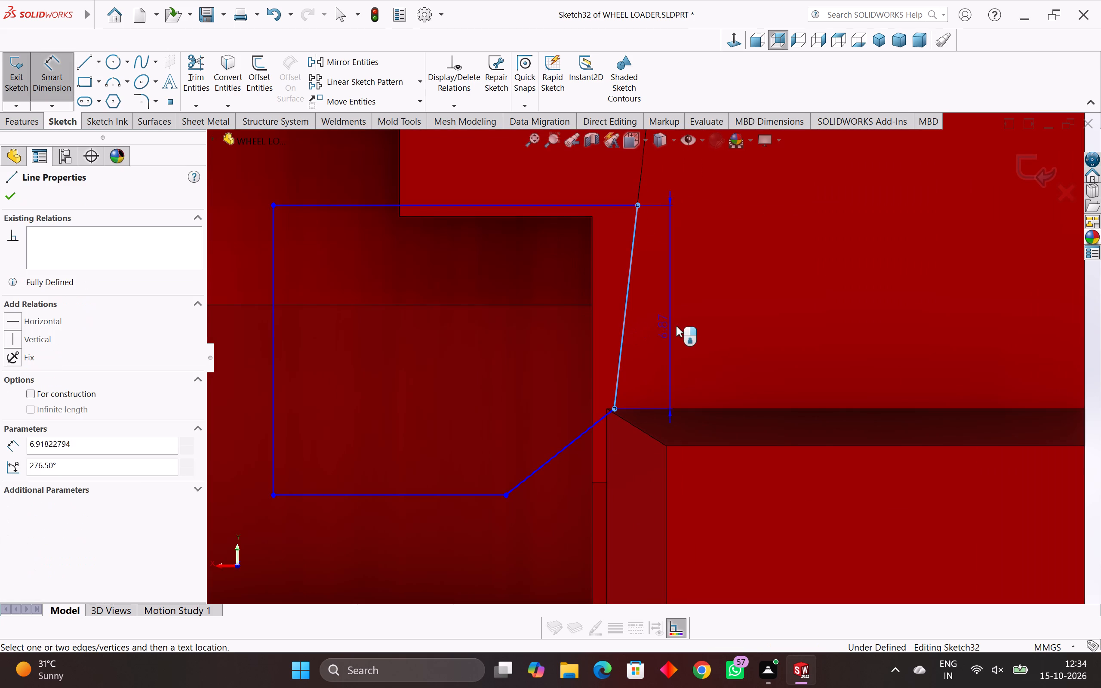
left_click(690, 326)
type("3.5")
key("Return")
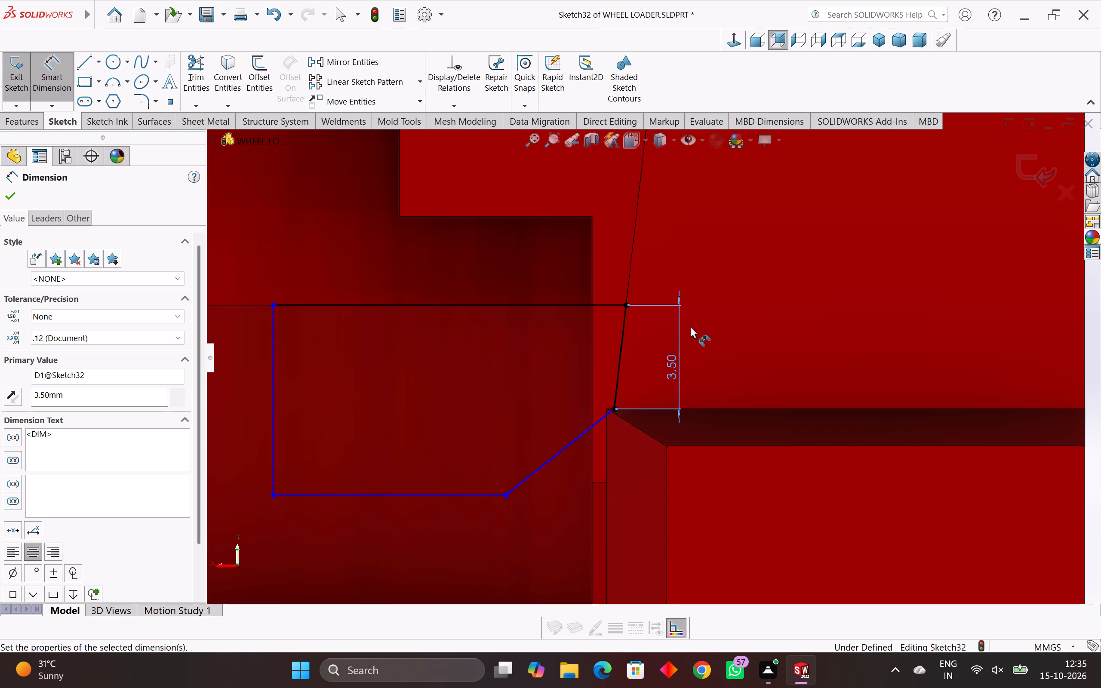
Dimension the distance between the profile's top and bottom horizontal lines as 4.75 mm.
scroll(697, 350, "down", 3)
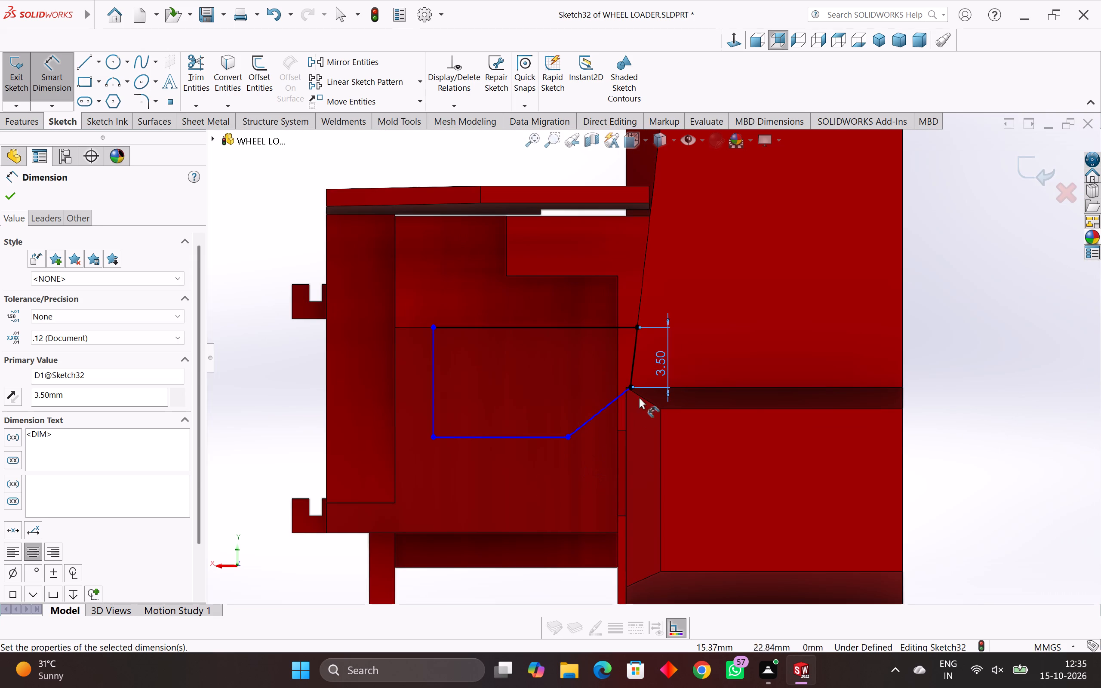
left_click(602, 326)
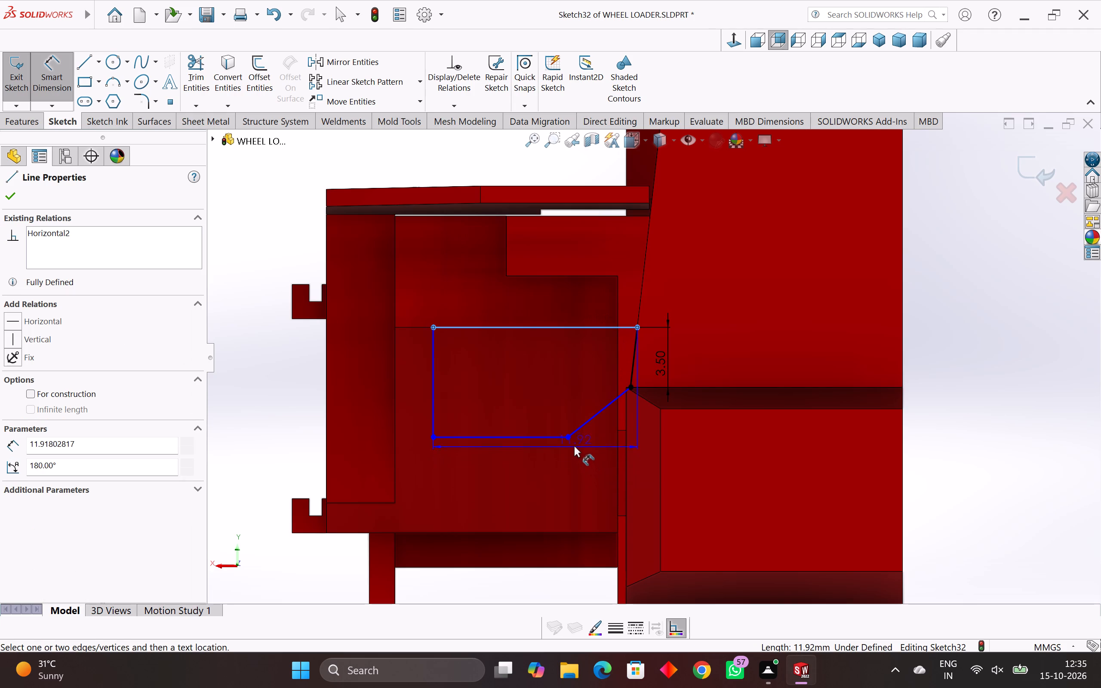
left_click(544, 437)
left_click(729, 354)
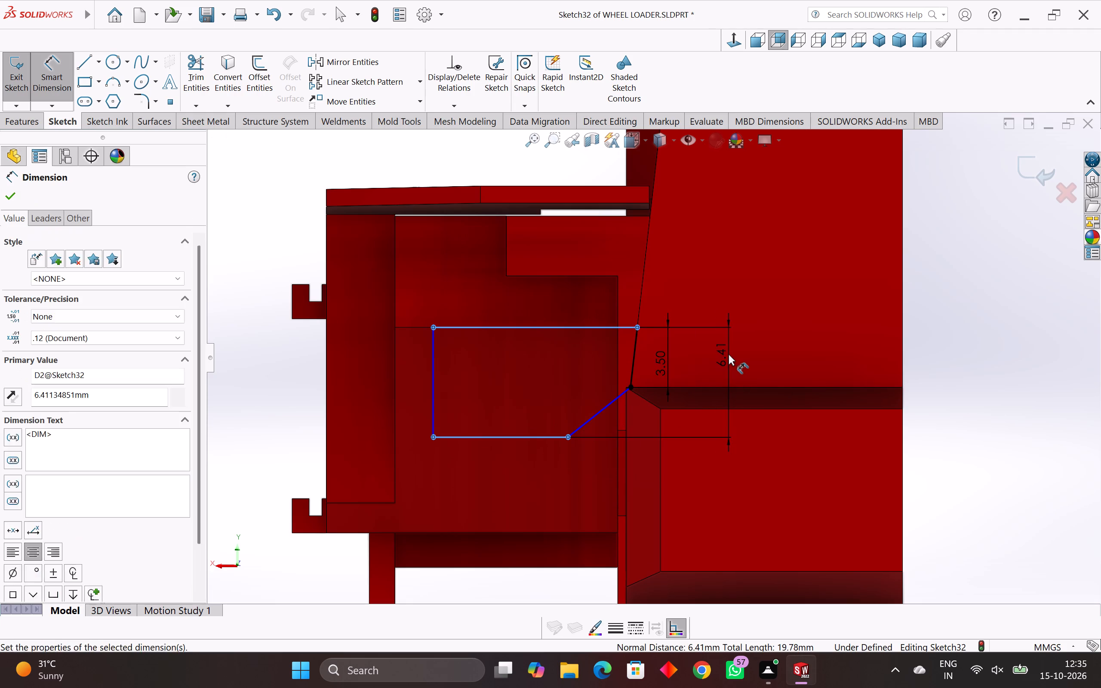
type("4.75")
key("Return")
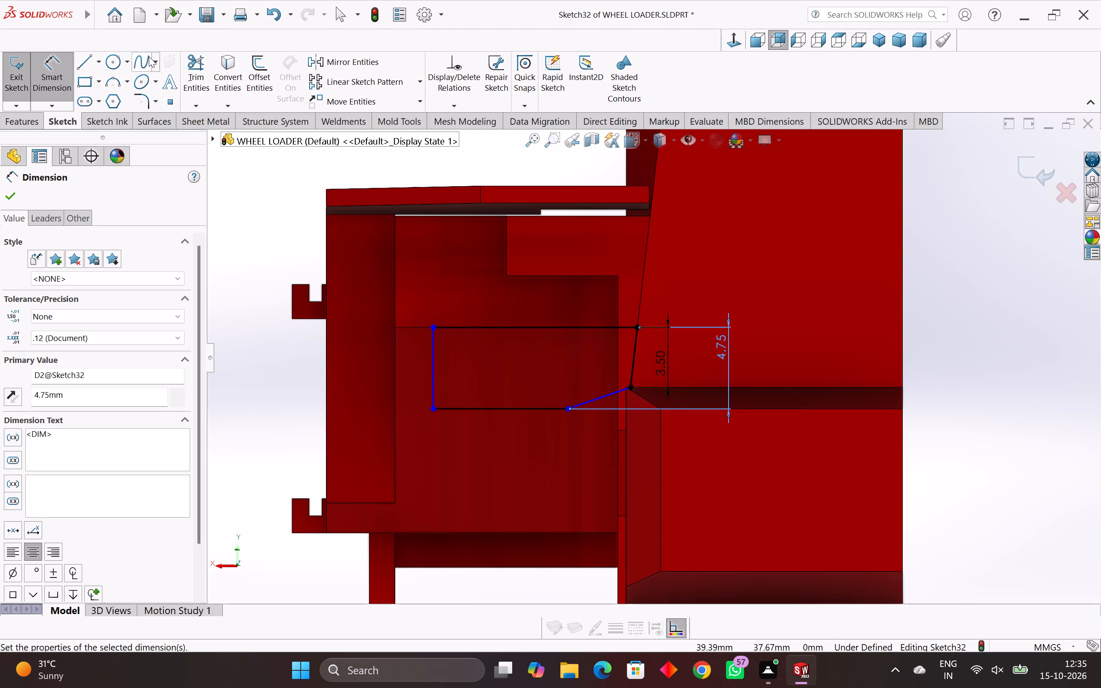
Dimension the angle between the profile's short sloped line and its bottom line as 130 degrees.
left_click(608, 394)
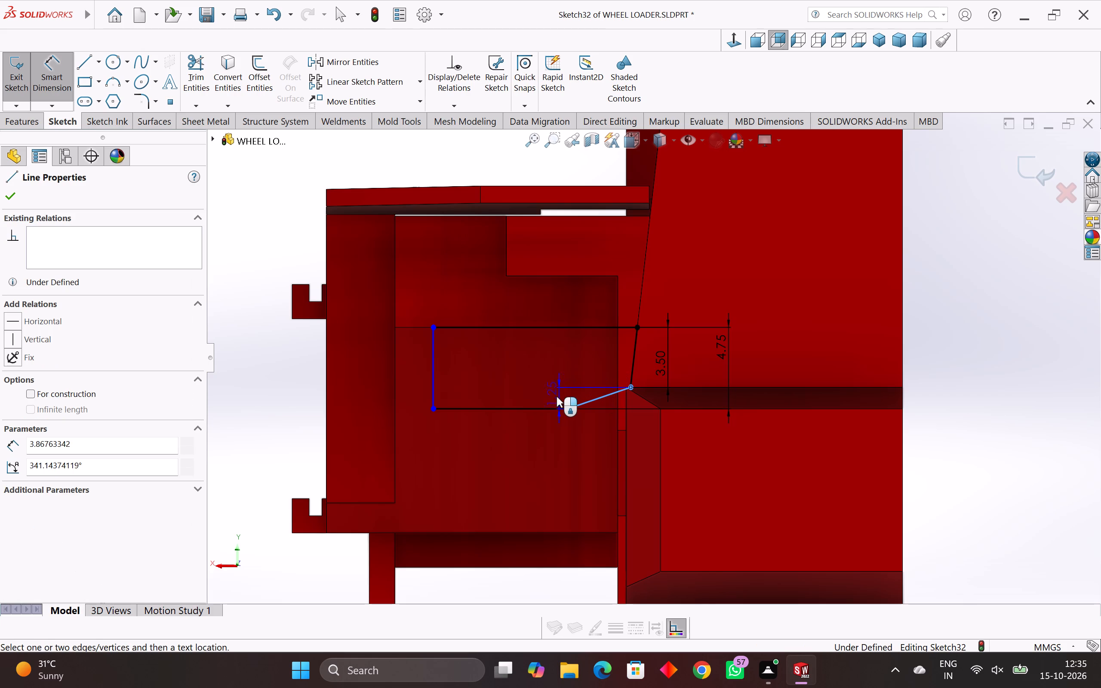
left_click(540, 407)
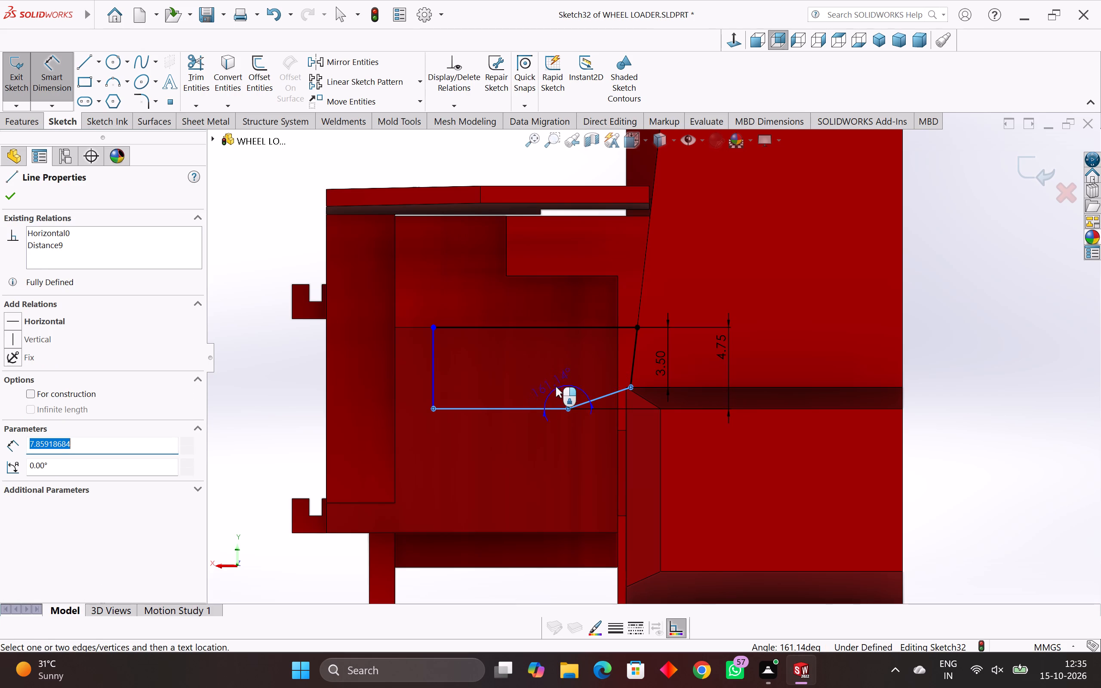
left_click(556, 381)
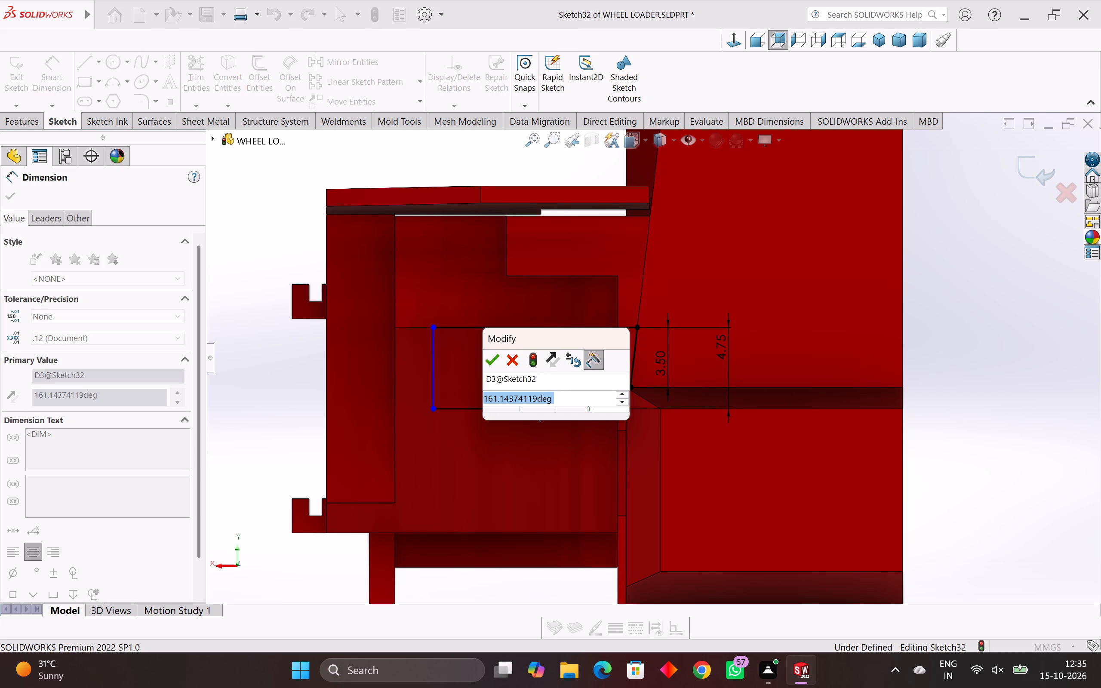
type("130")
key("Return")
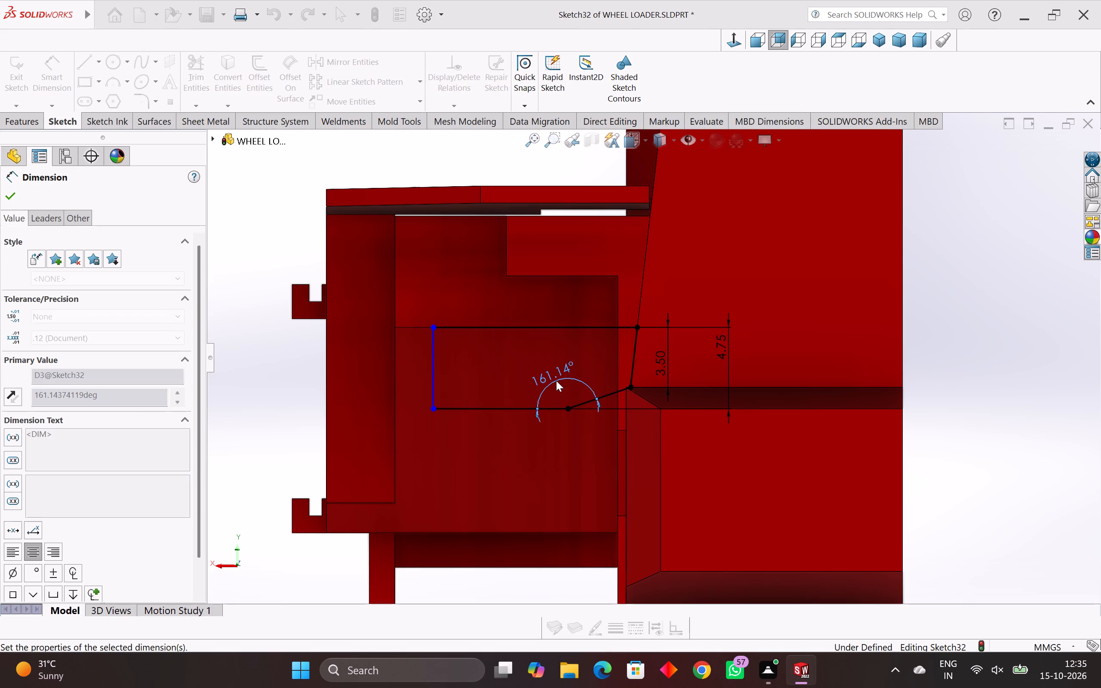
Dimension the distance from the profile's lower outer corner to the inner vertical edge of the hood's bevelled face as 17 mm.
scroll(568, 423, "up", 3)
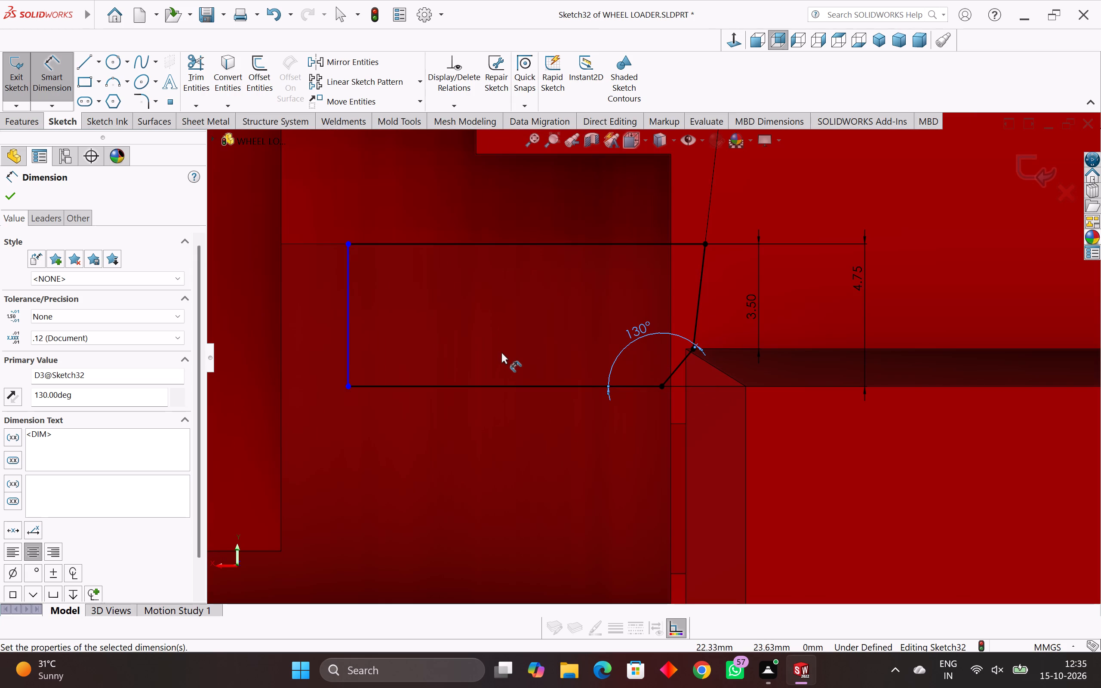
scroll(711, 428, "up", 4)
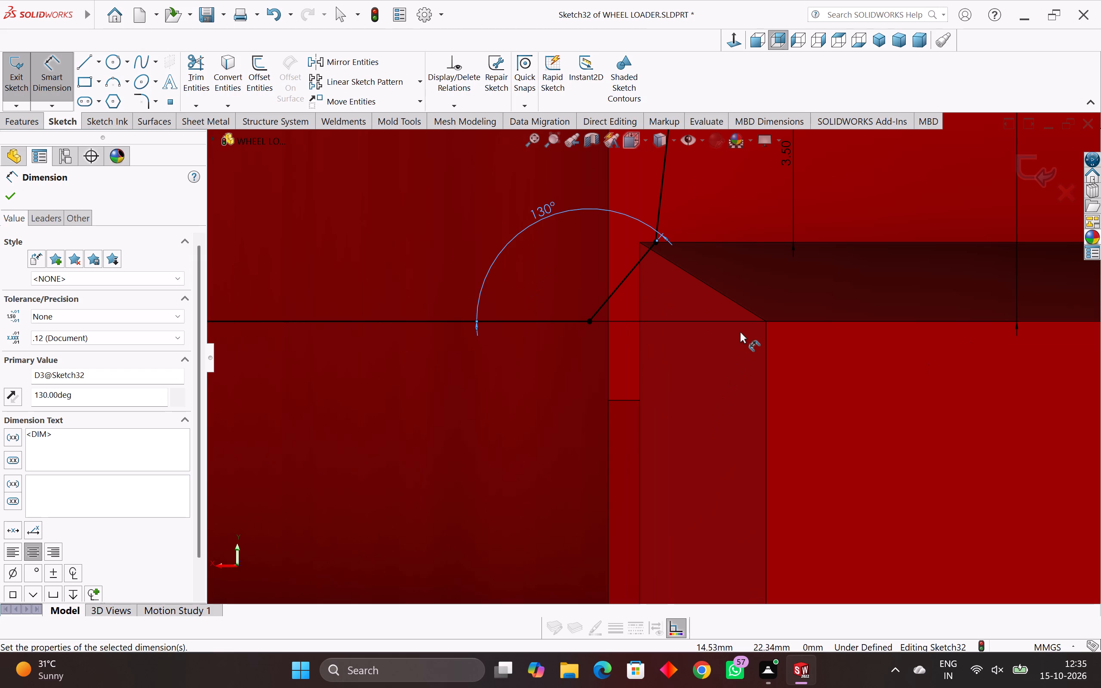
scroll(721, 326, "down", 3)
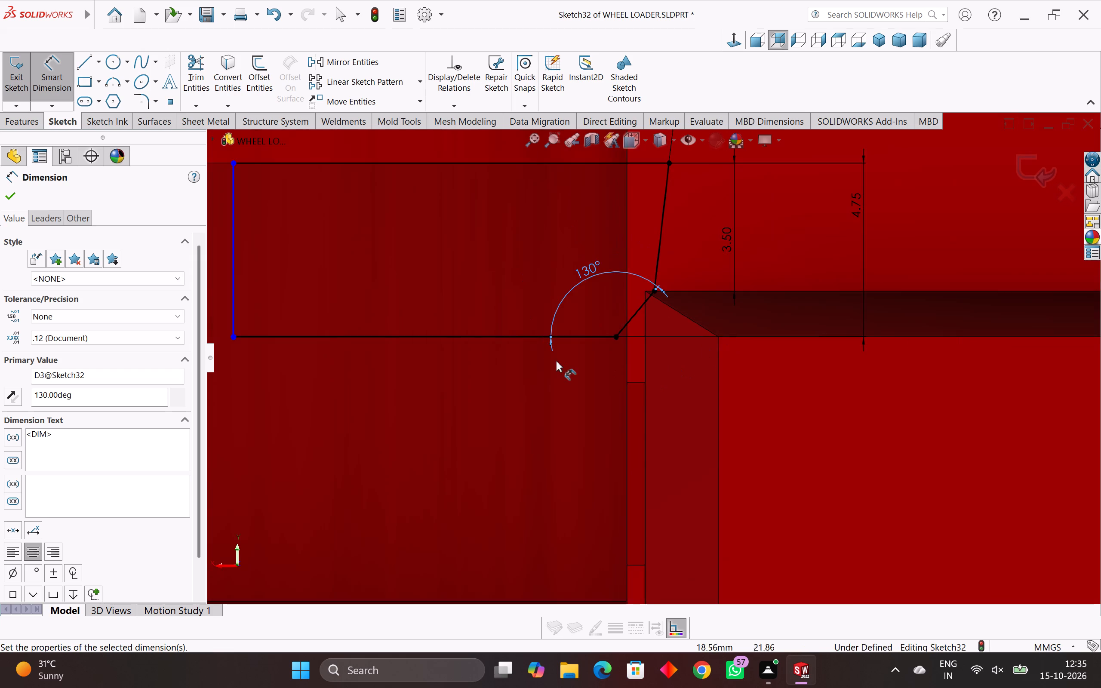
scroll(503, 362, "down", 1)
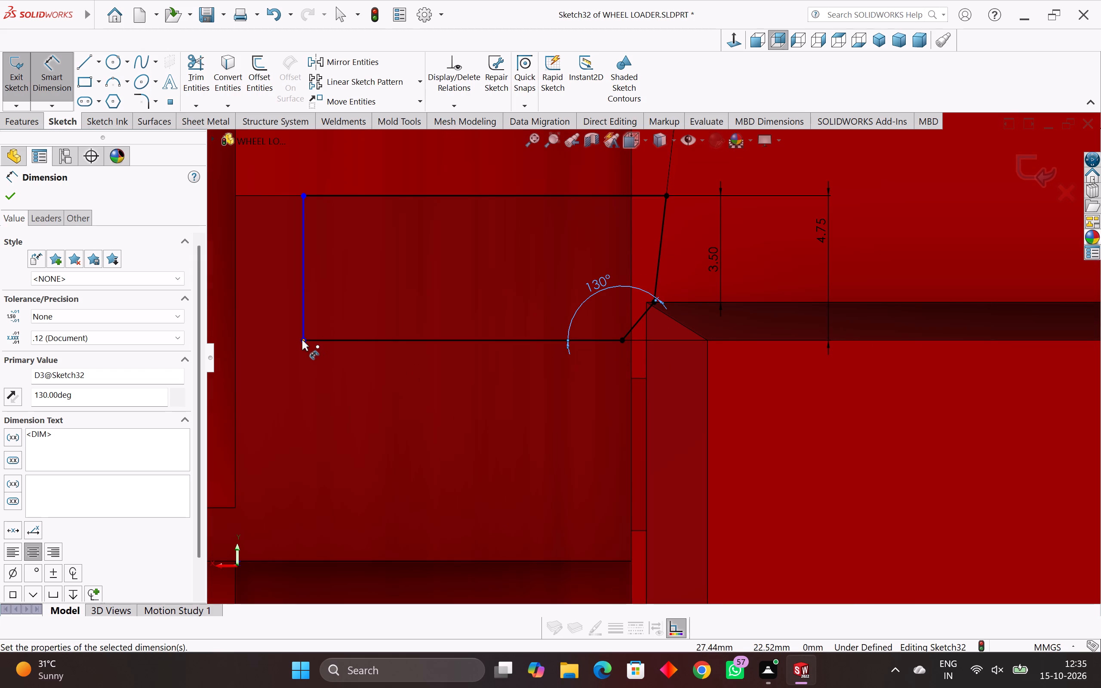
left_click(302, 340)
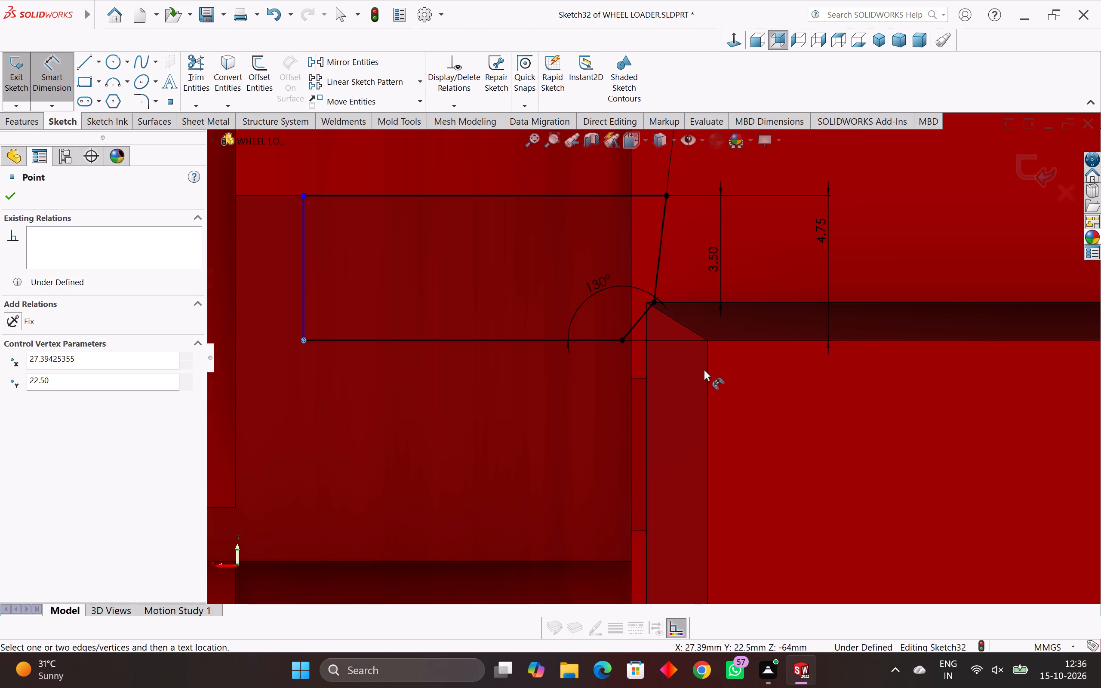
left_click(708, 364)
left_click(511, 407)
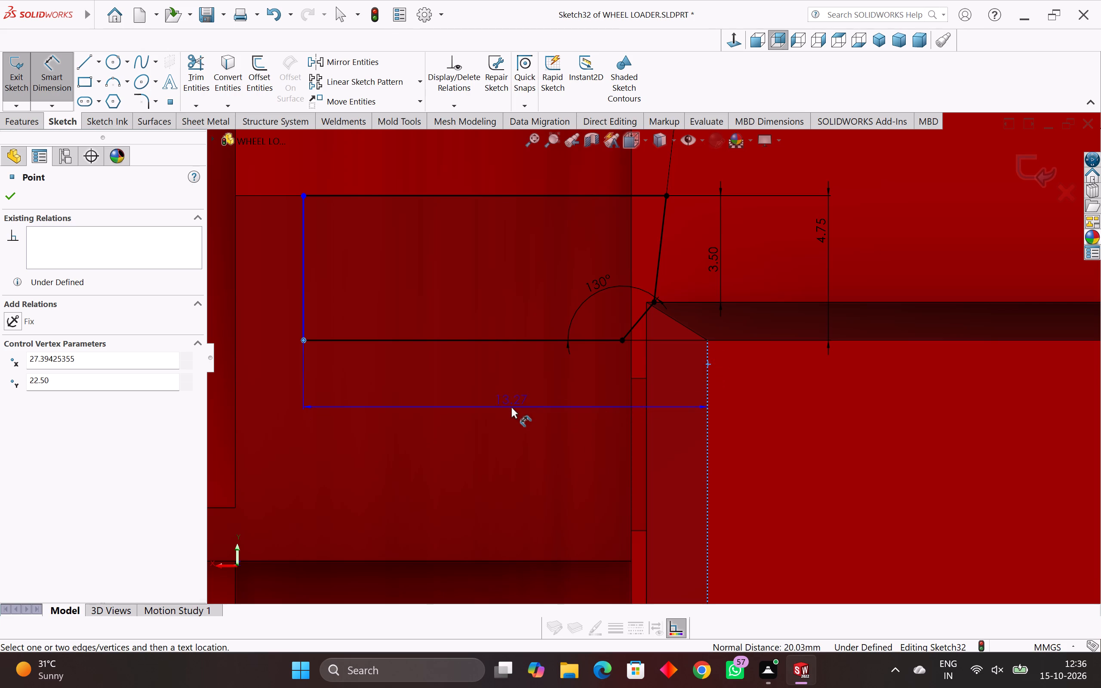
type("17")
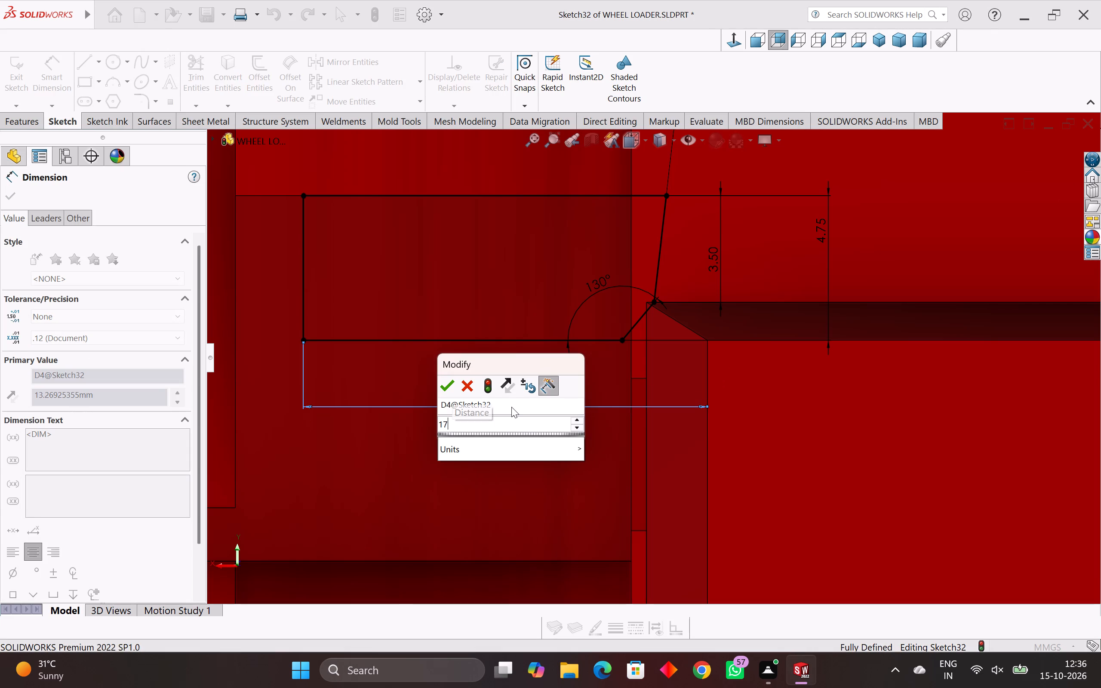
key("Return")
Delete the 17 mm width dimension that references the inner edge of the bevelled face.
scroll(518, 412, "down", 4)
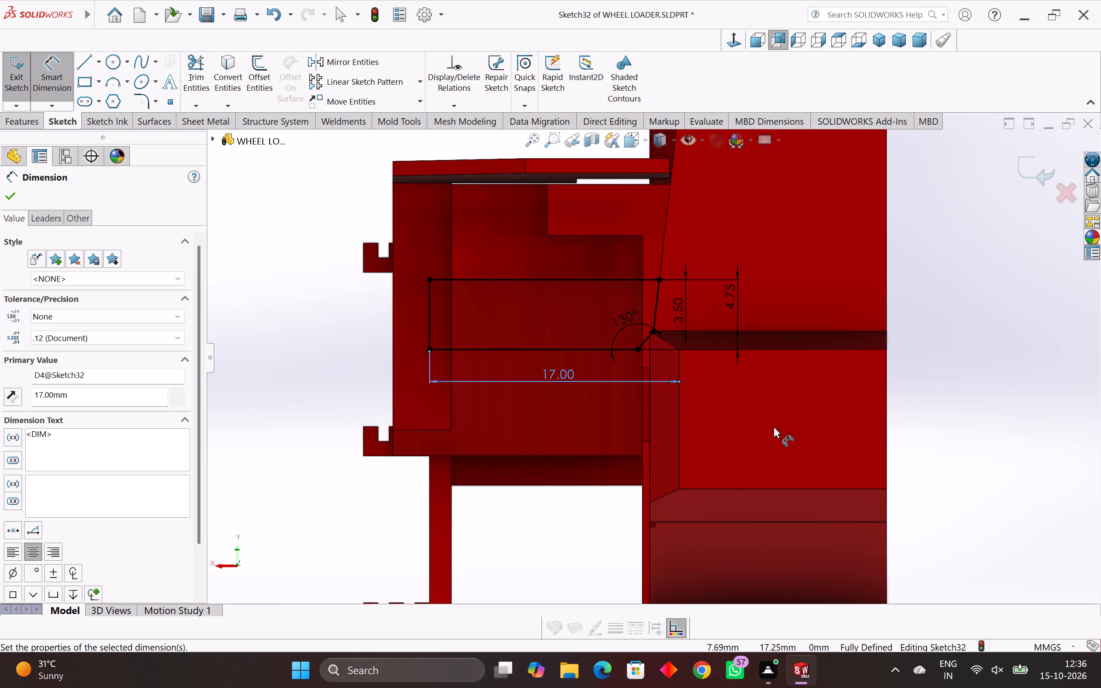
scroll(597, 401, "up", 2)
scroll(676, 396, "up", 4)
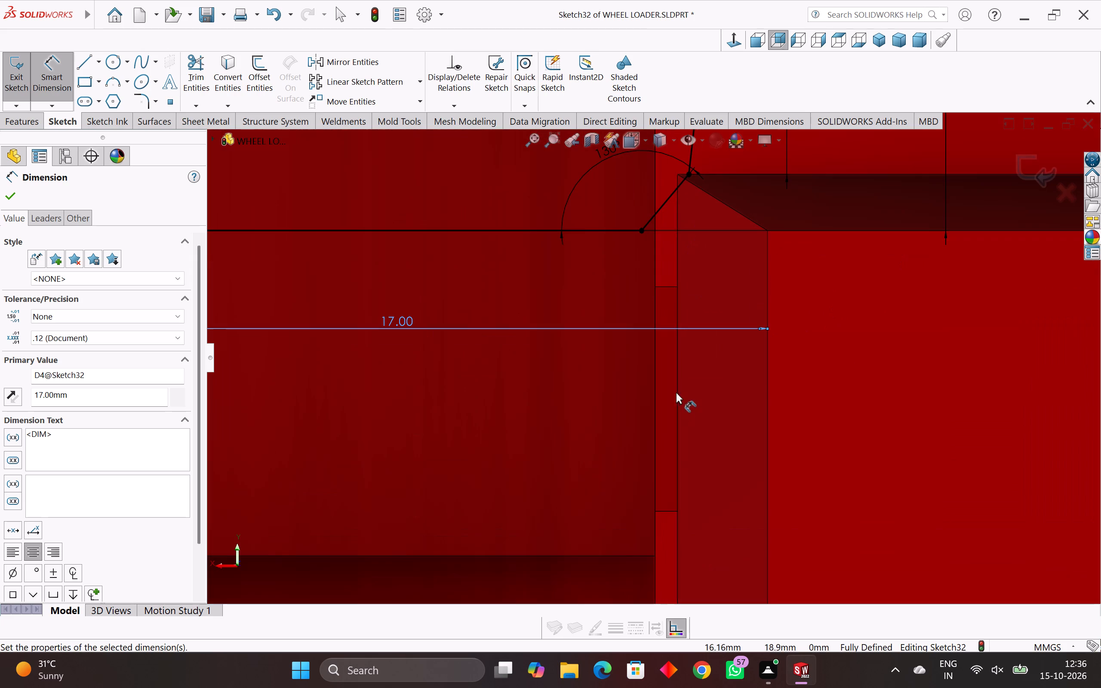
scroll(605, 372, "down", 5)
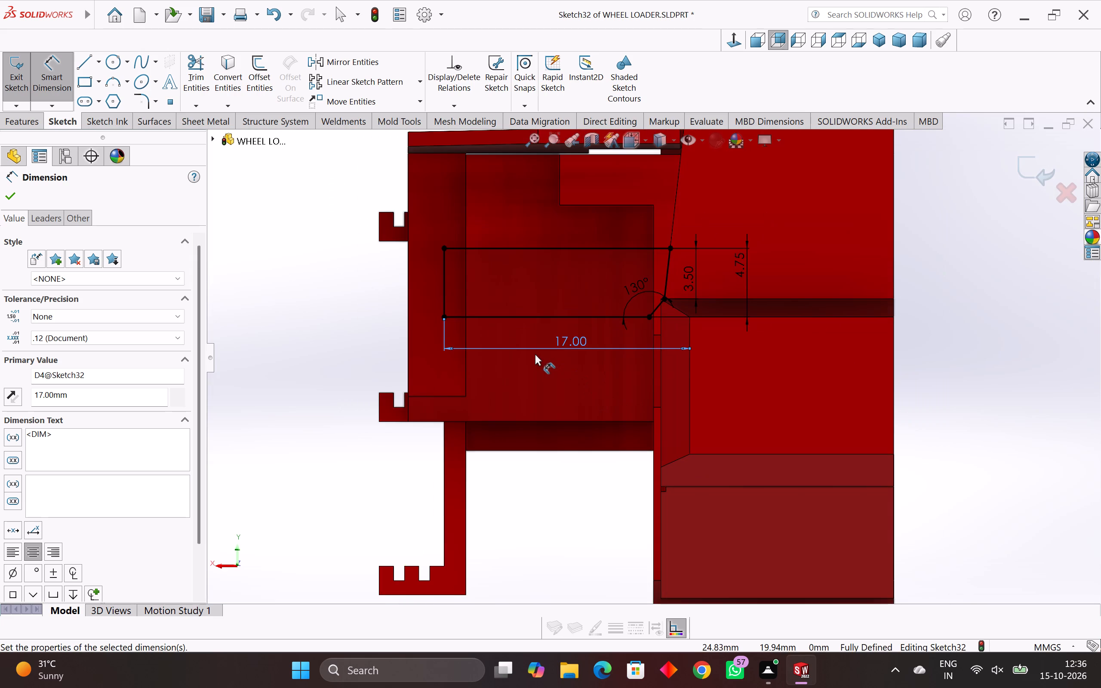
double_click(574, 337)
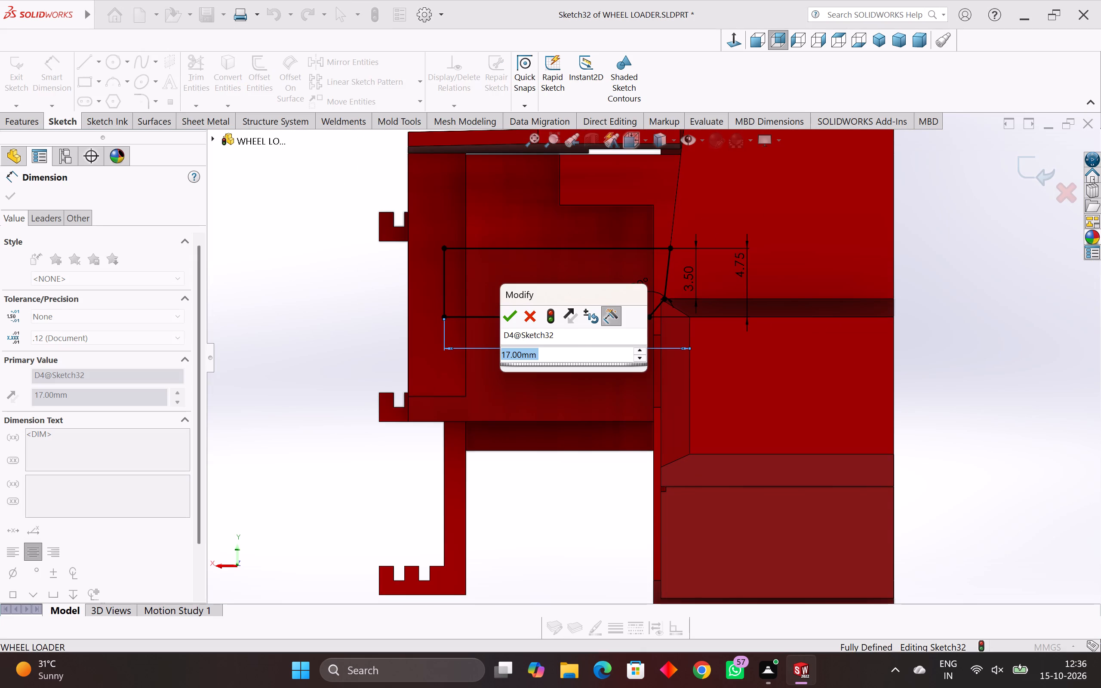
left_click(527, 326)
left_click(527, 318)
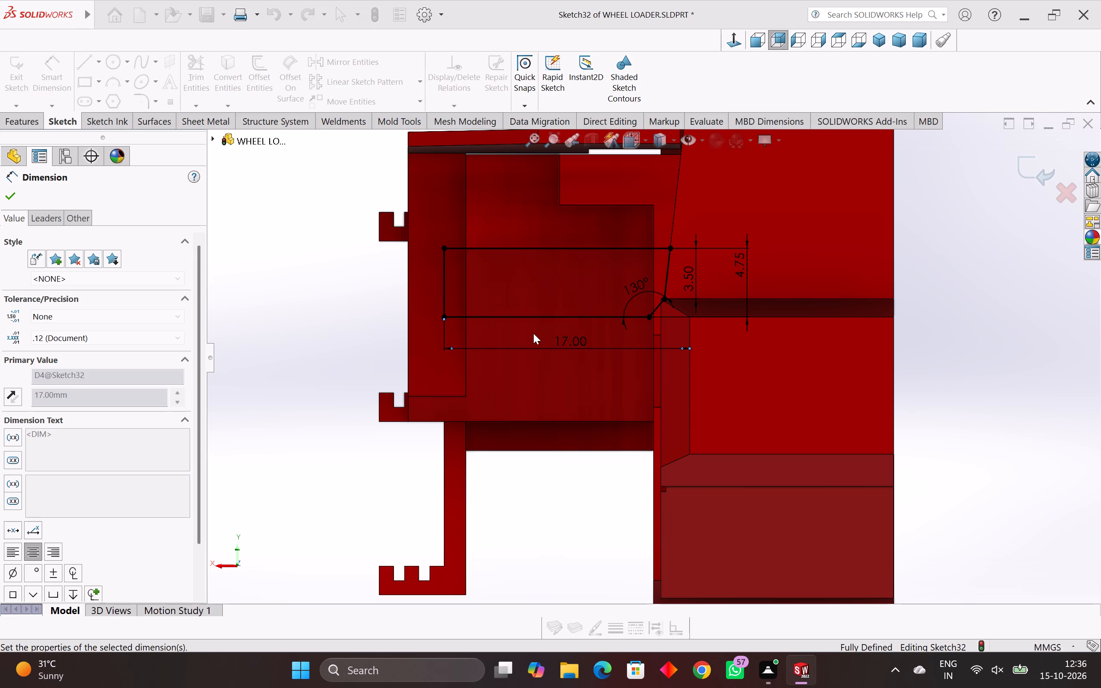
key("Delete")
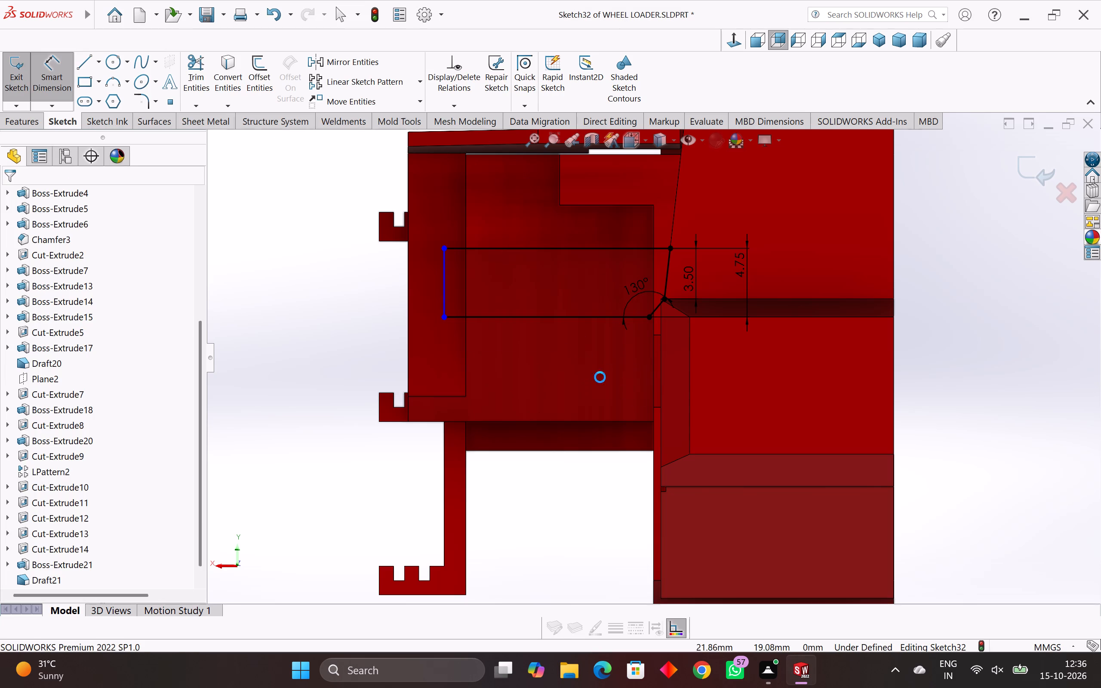
Dimension the distance from the profile's lower outer corner to the outer vertical edge of the hood's bevelled face as 17 mm.
scroll(675, 342, "up", 2)
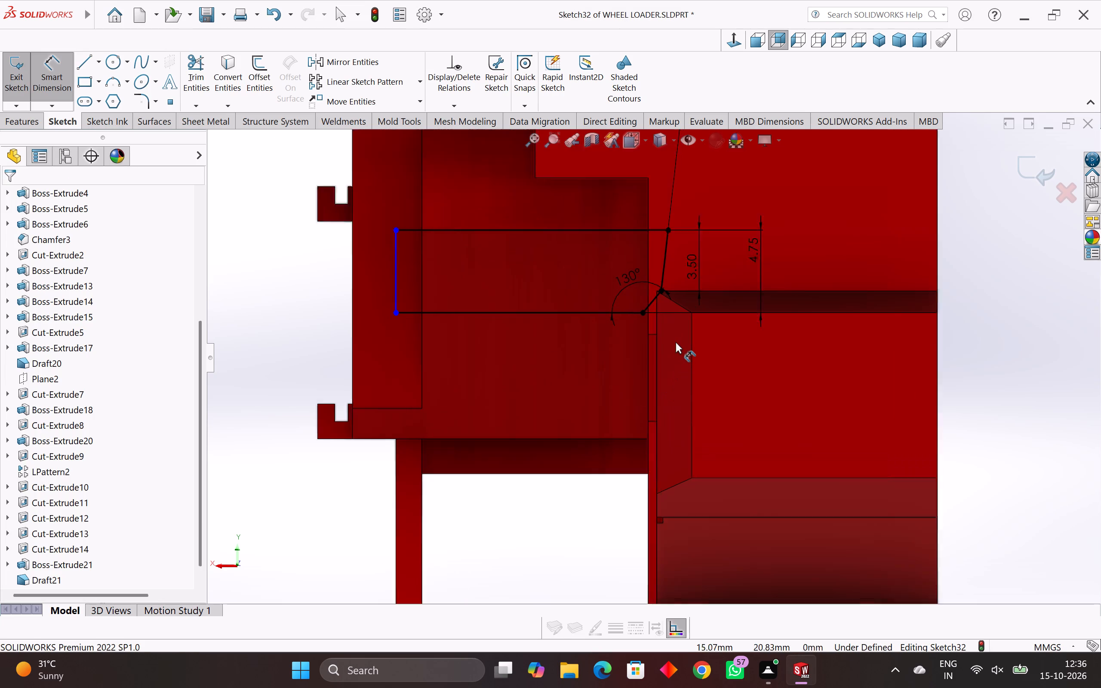
scroll(676, 342, "up", 5)
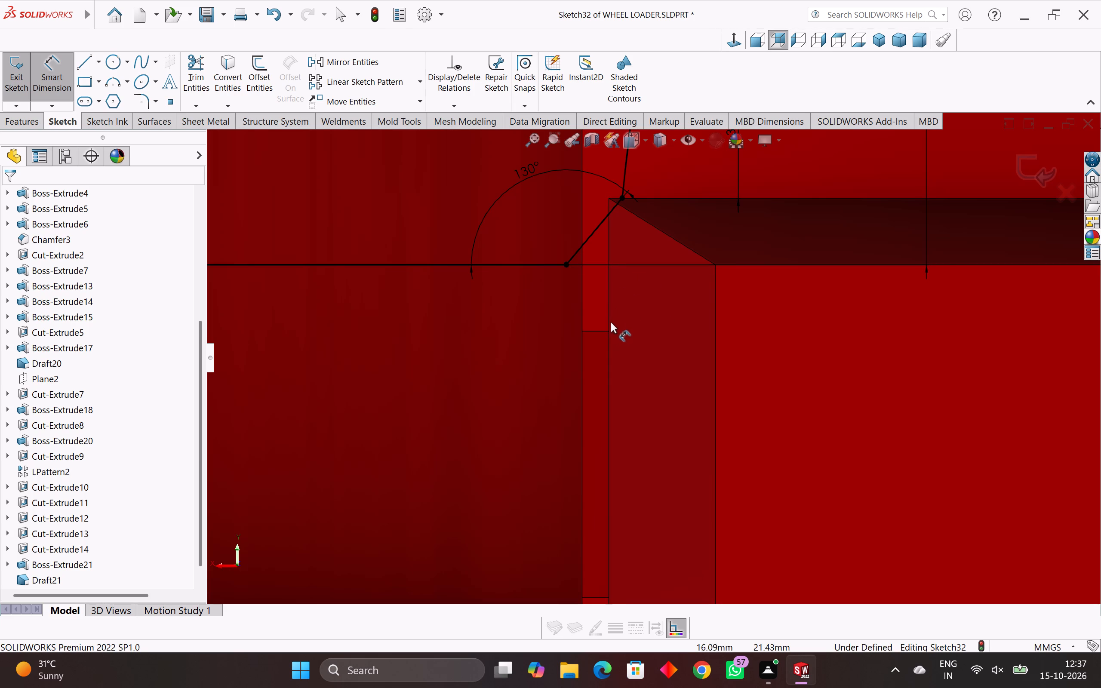
left_click(609, 303)
scroll(452, 289, "down", 4)
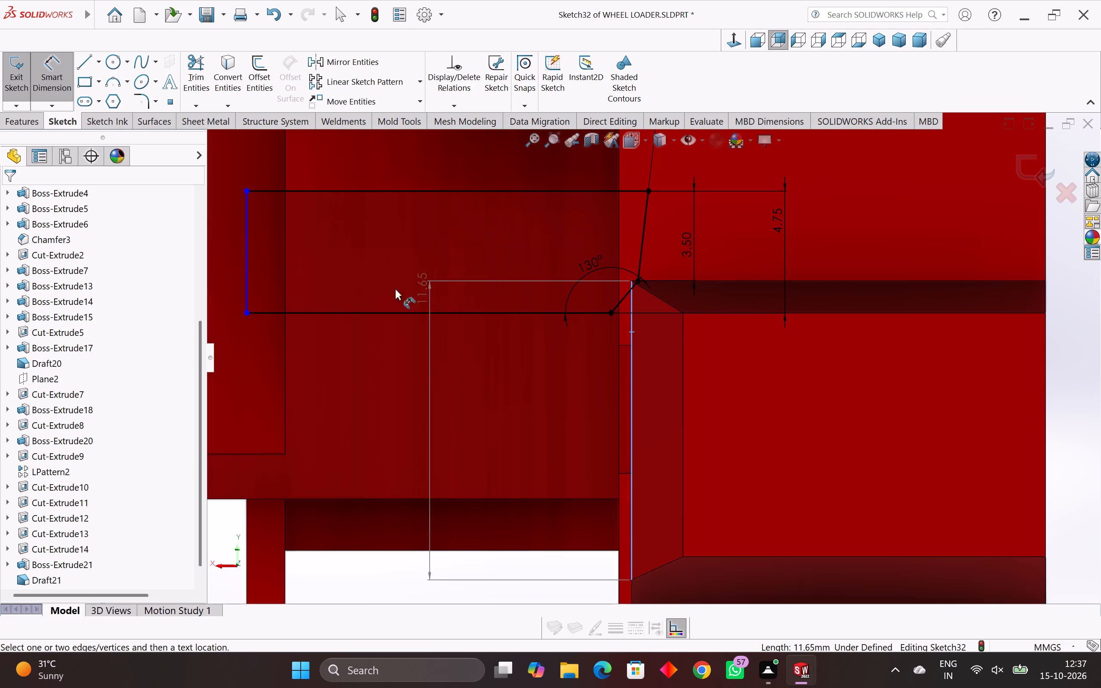
scroll(367, 286, "down", 4)
scroll(462, 341, "up", 8)
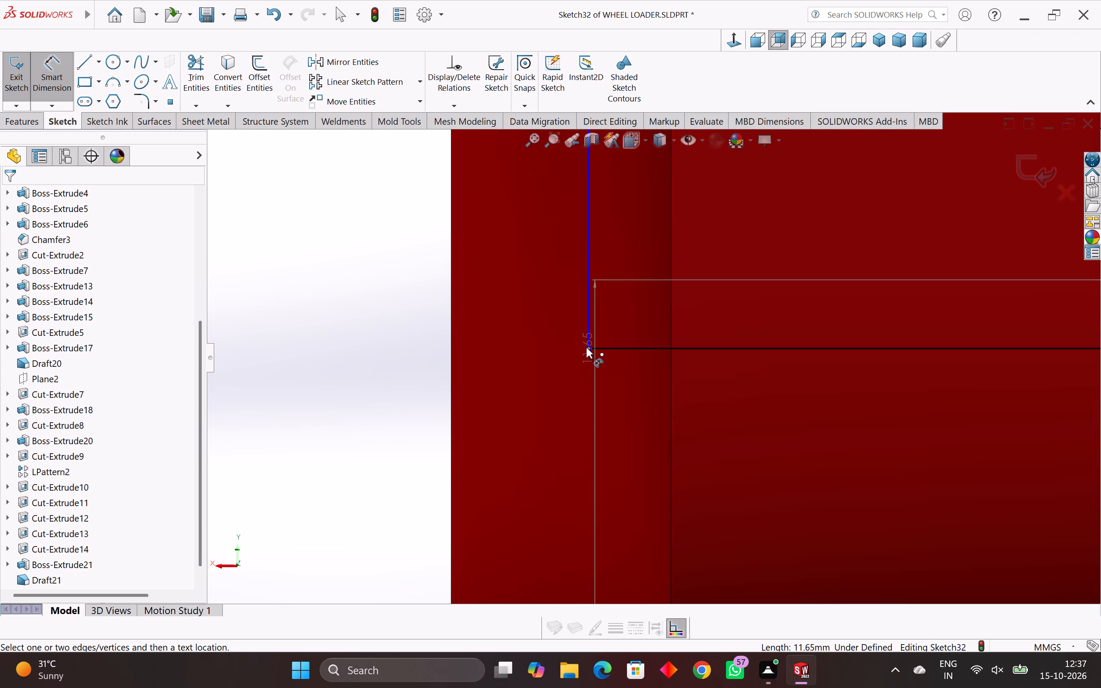
left_click(587, 348)
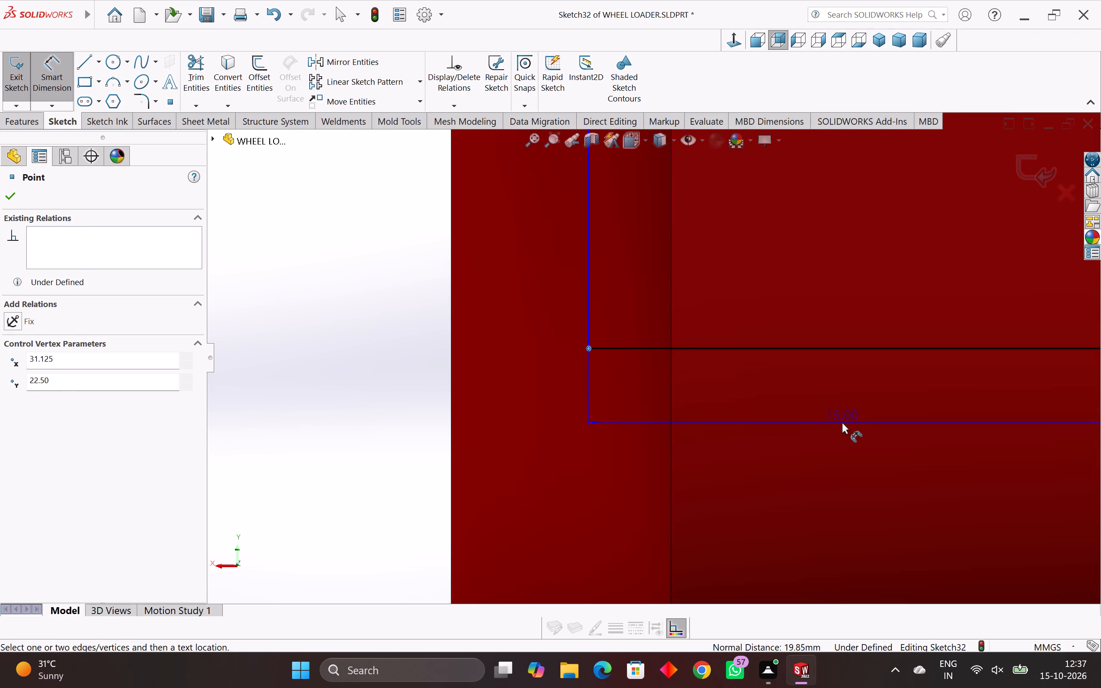
left_click(842, 422)
type("17")
key("Return")
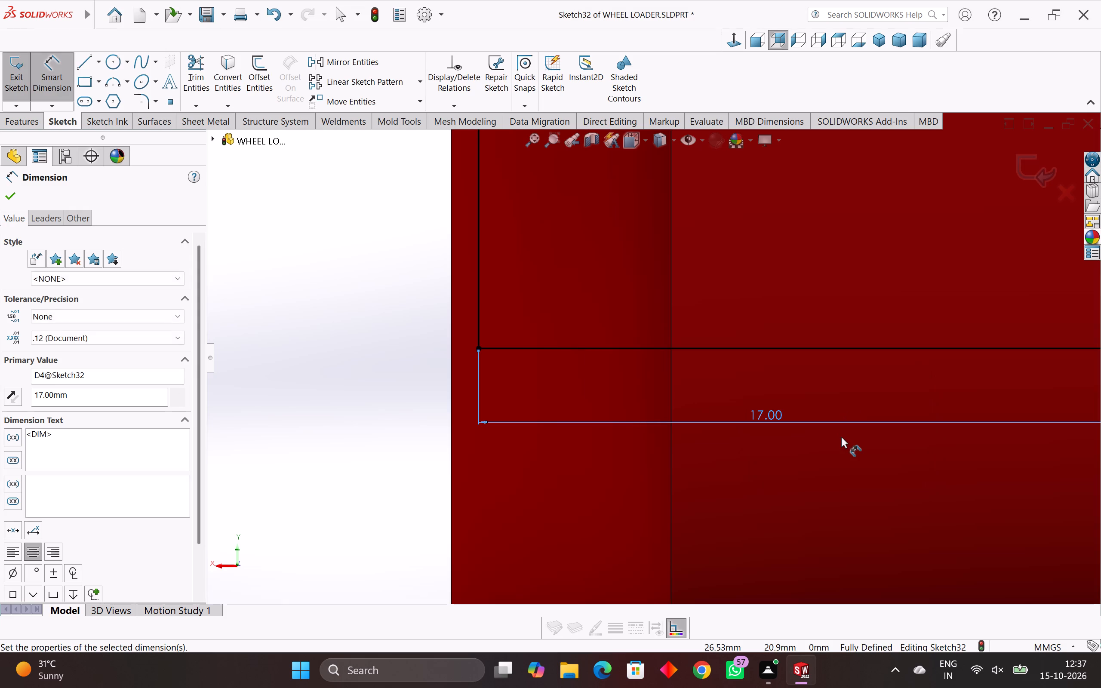
Extrude the five-sided profile as a 3 mm blind boss in the reversed direction, merged with the body.
scroll(841, 436, "down", 2)
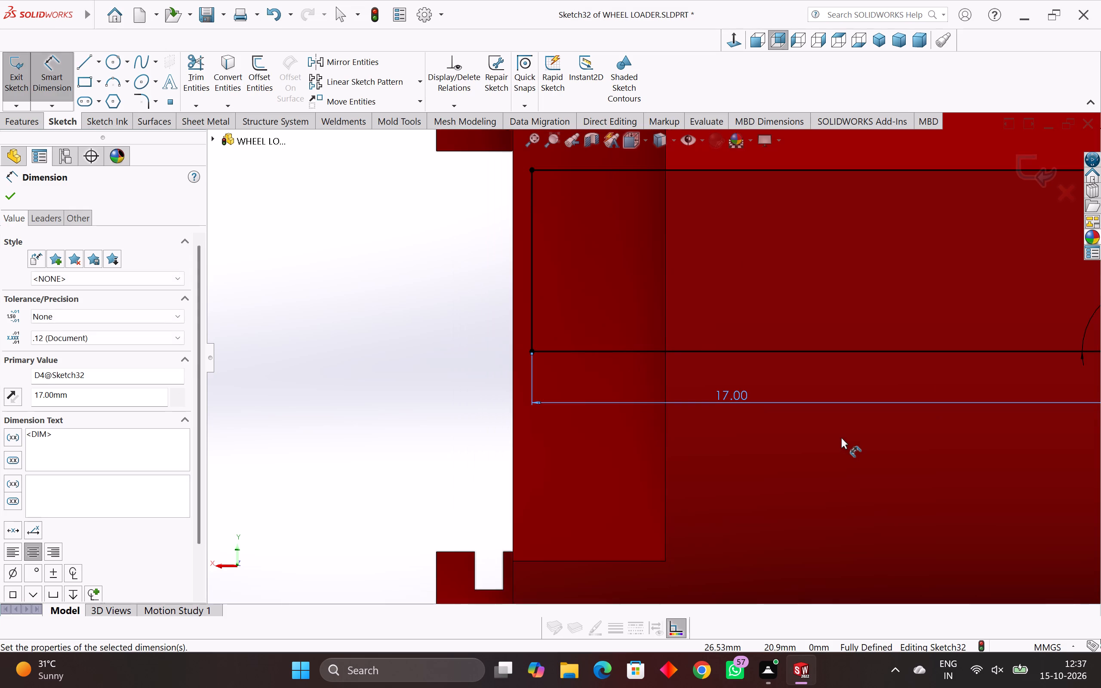
scroll(845, 451, "down", 6)
left_click_drag(507, 370, 504, 370)
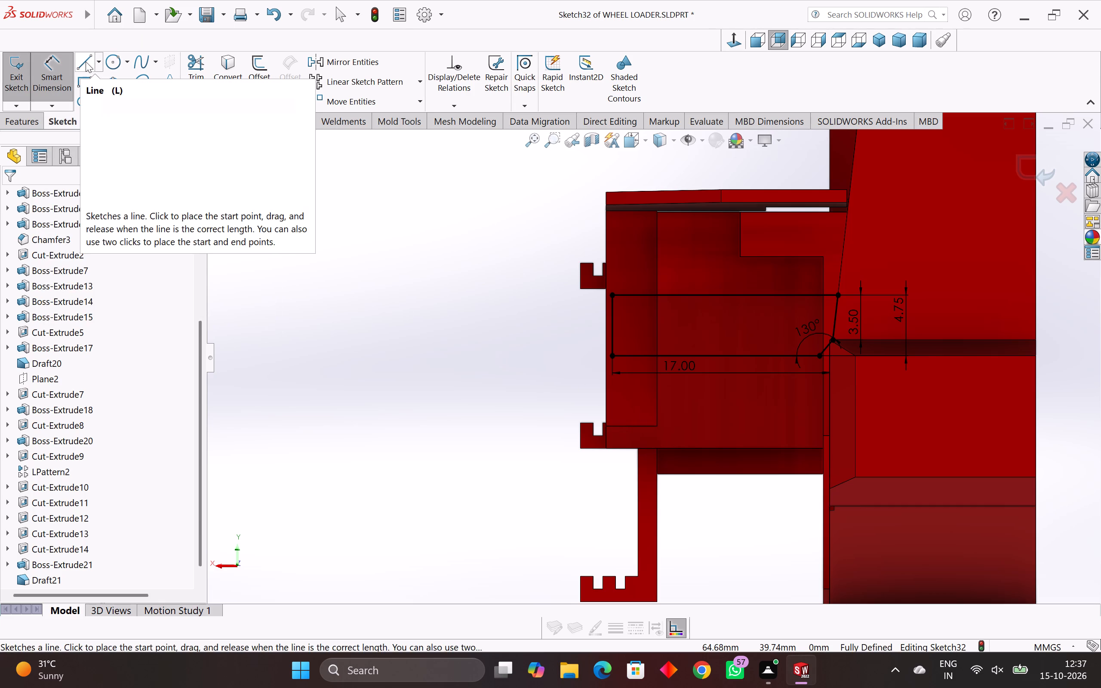
left_click(21, 118)
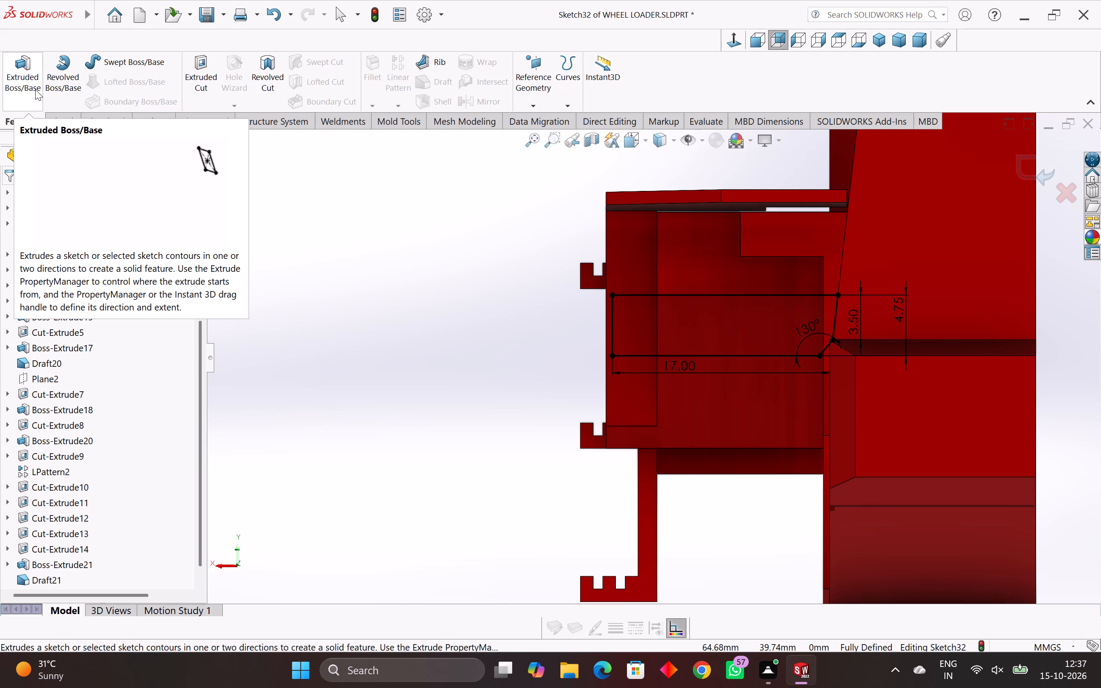
left_click(24, 71)
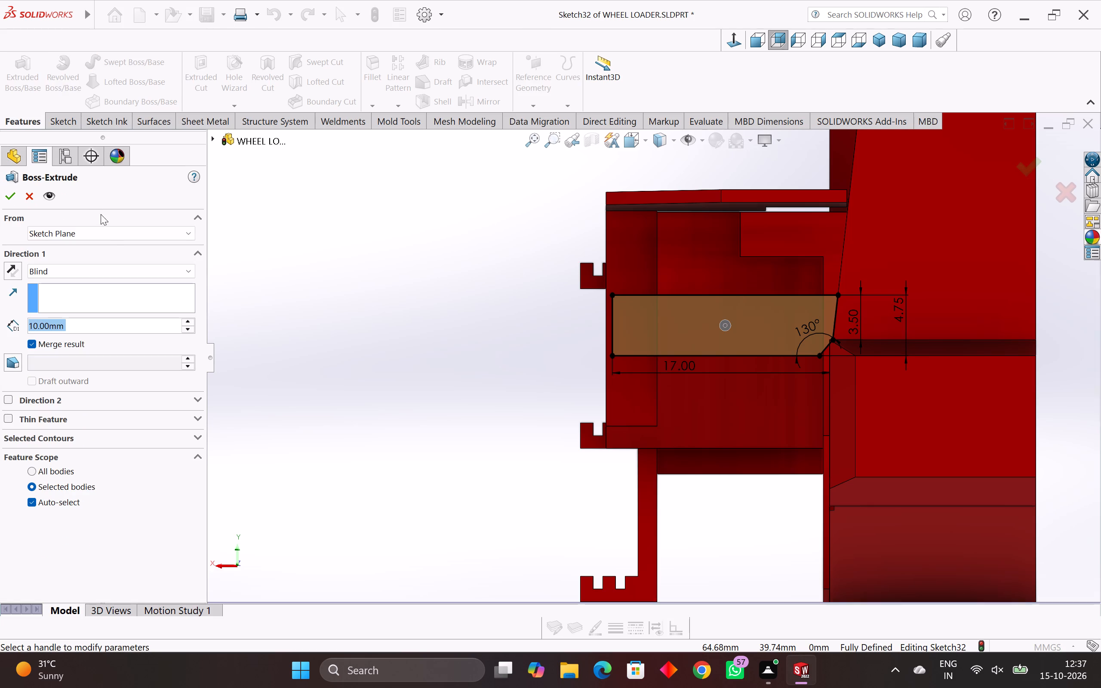
key("3")
key("Return")
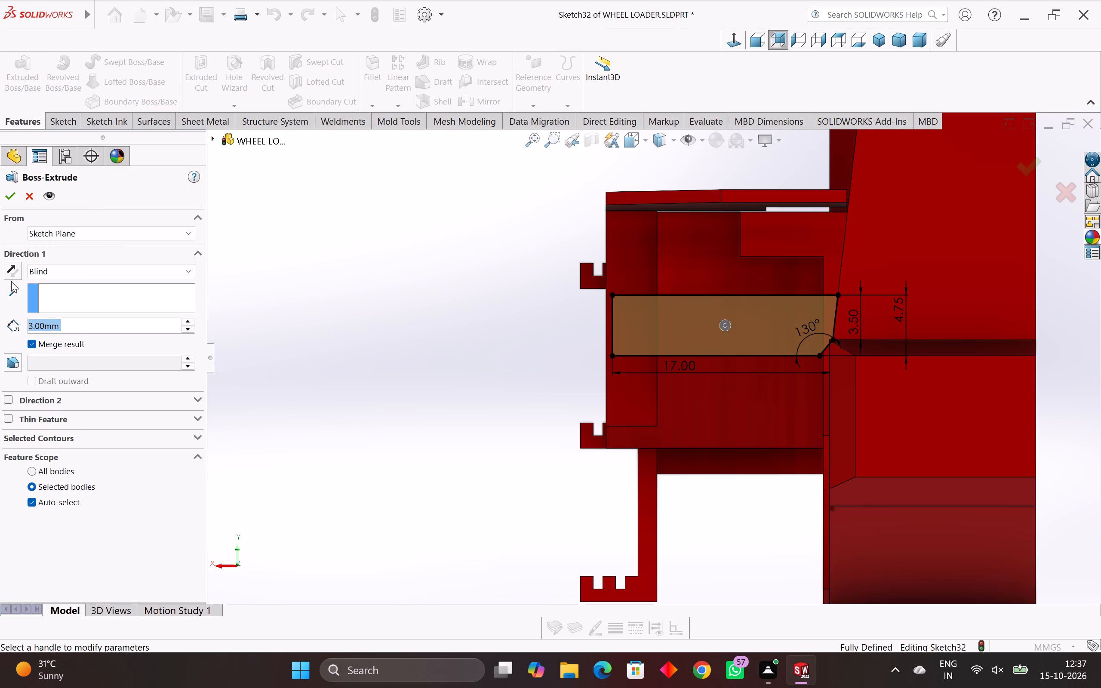
left_click(7, 270)
scroll(688, 472, "down", 1)
middle_click_drag(597, 464, 622, 494)
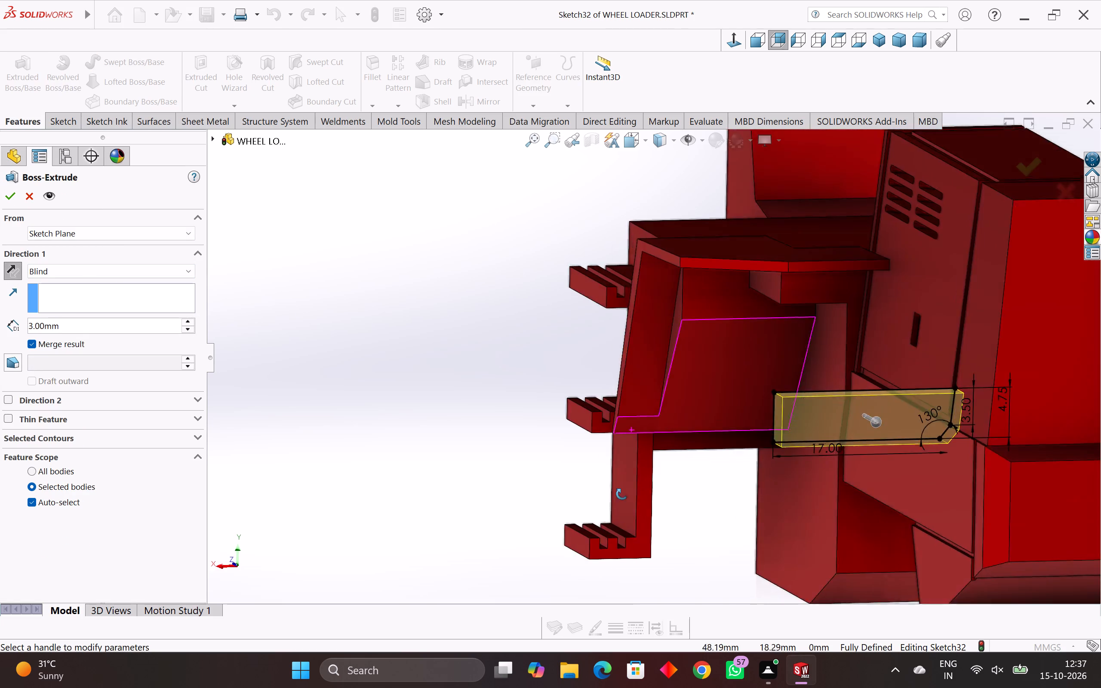
middle_click_drag(622, 494, 638, 513)
scroll(638, 513, "down", 3)
middle_click_drag(640, 518, 647, 568)
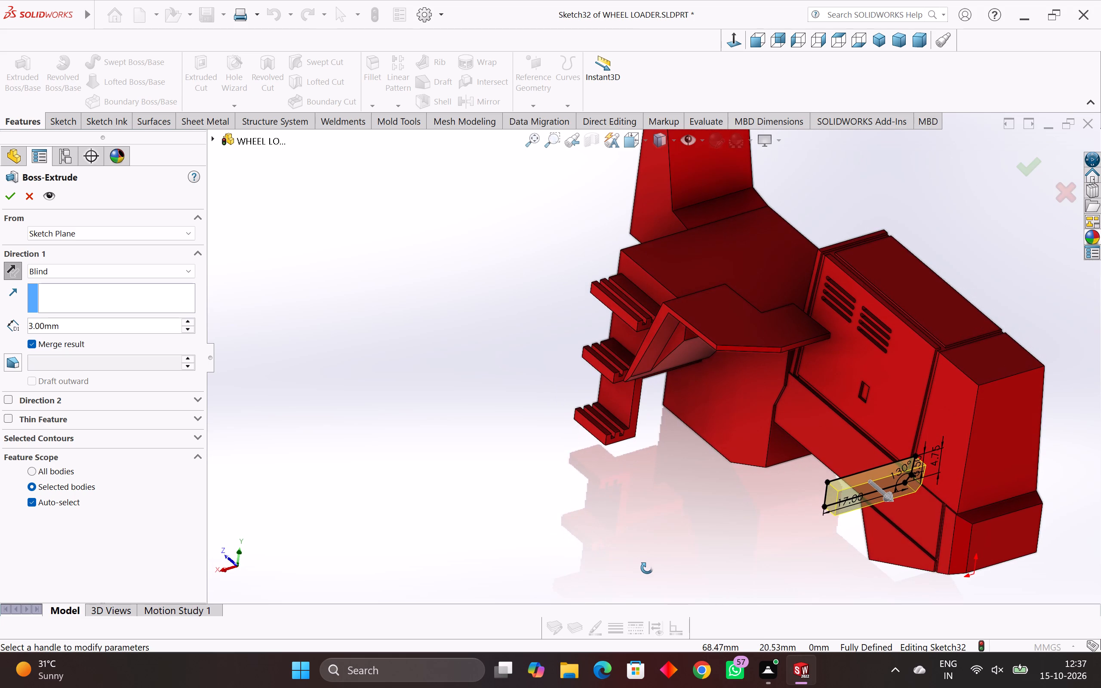
middle_click_drag(647, 568, 646, 569)
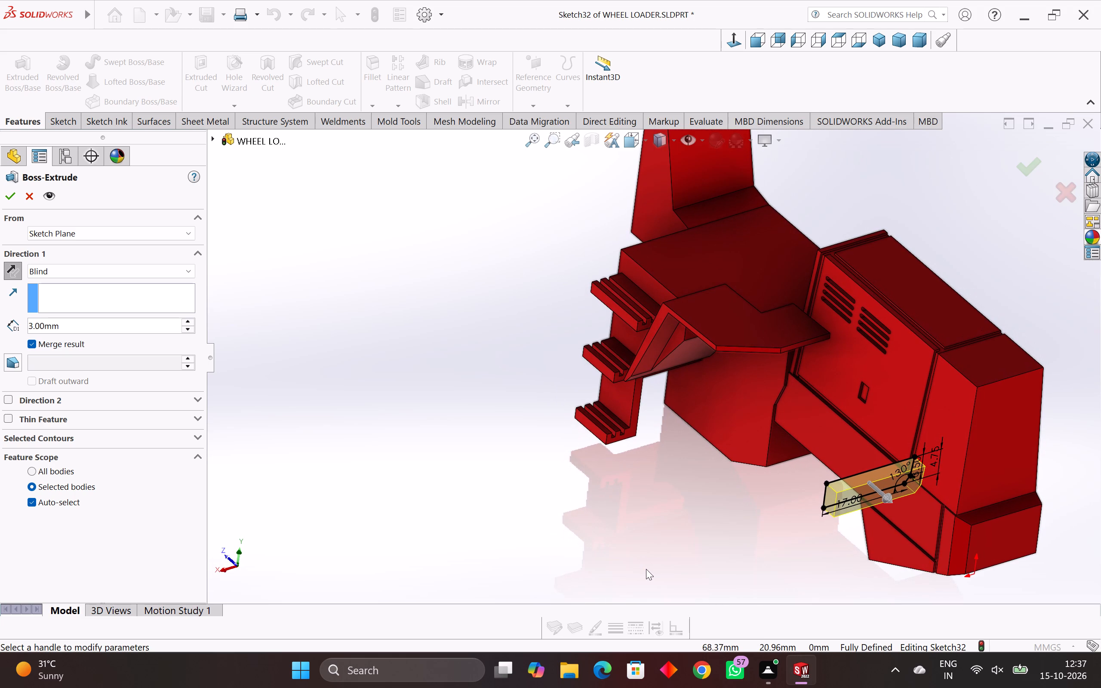
key("Return")
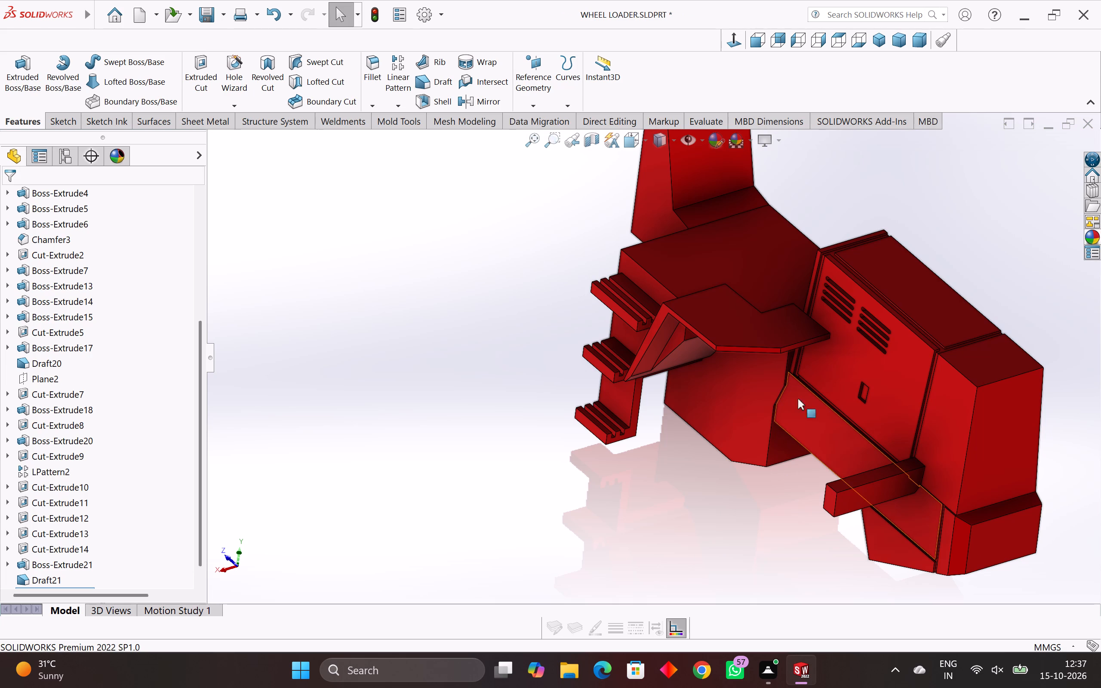
View the flat top face of the wide platform in front of the hood square-on and close up.
left_click(776, 271)
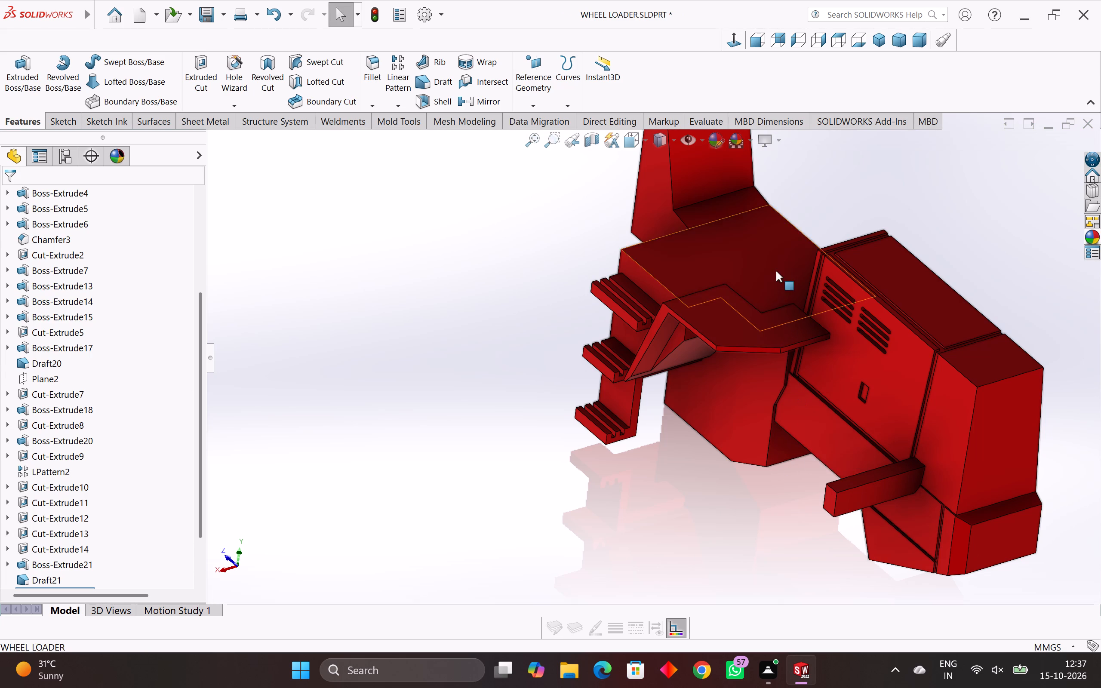
left_click(66, 126)
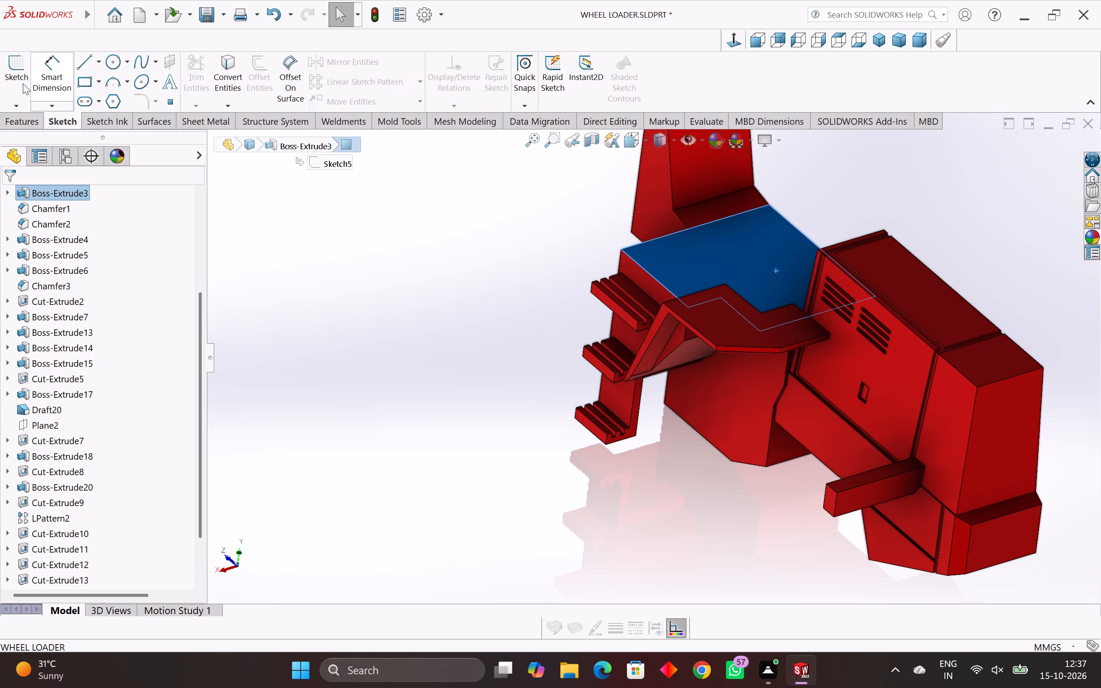
left_click(737, 42)
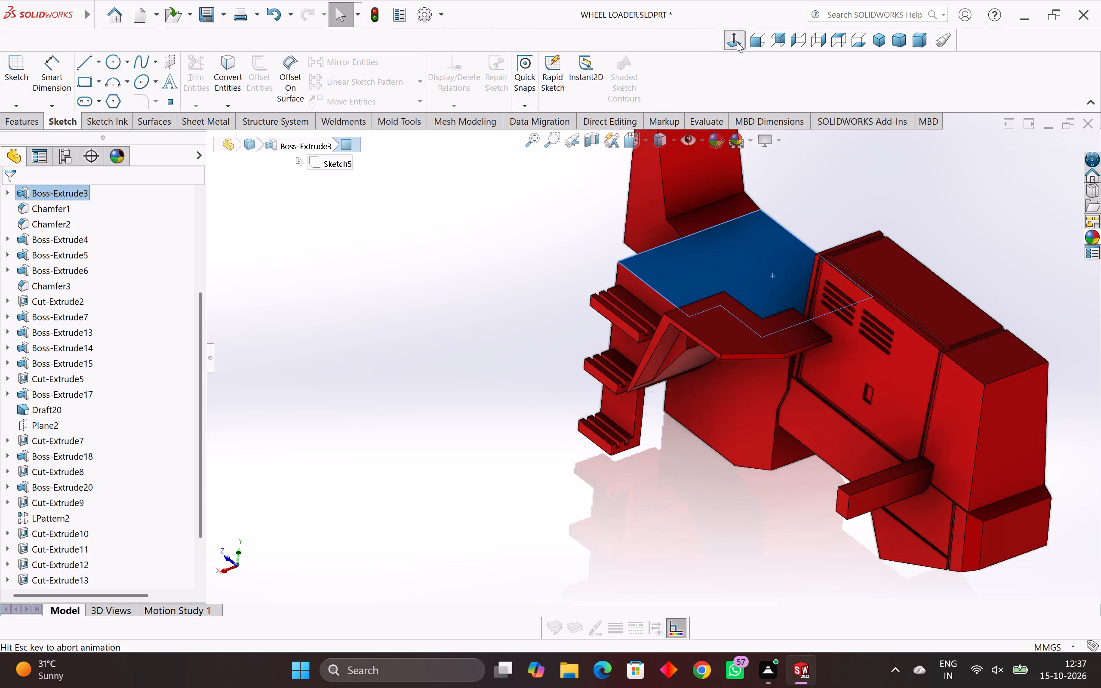
left_click(812, 317)
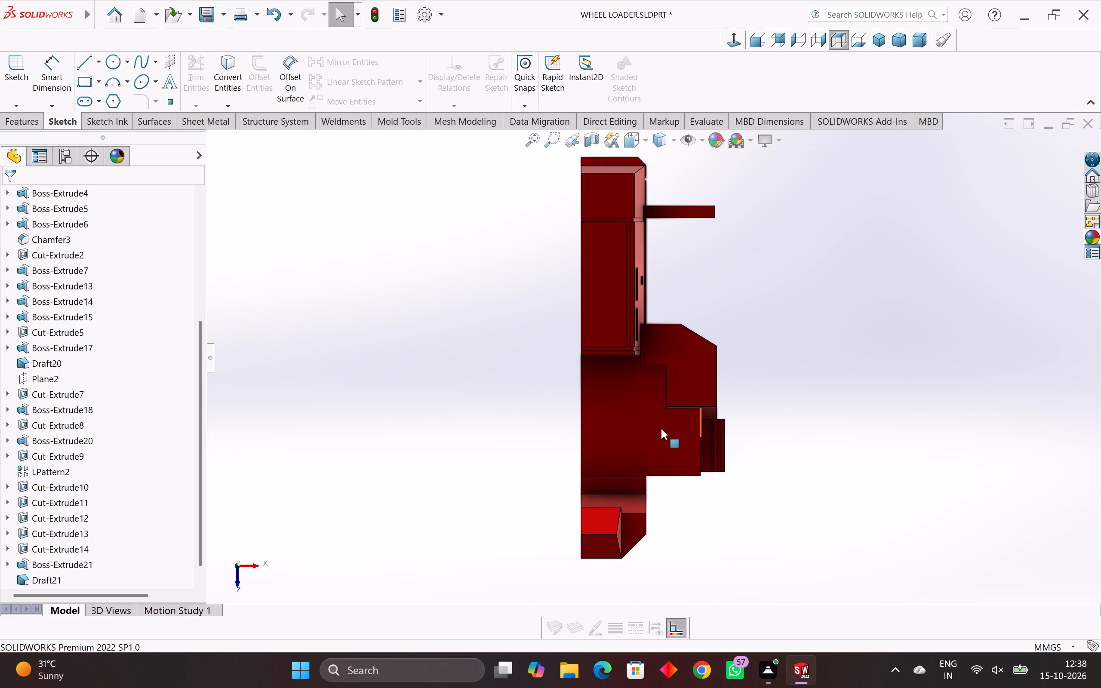
scroll(649, 423, "up", 3)
scroll(629, 393, "up", 1)
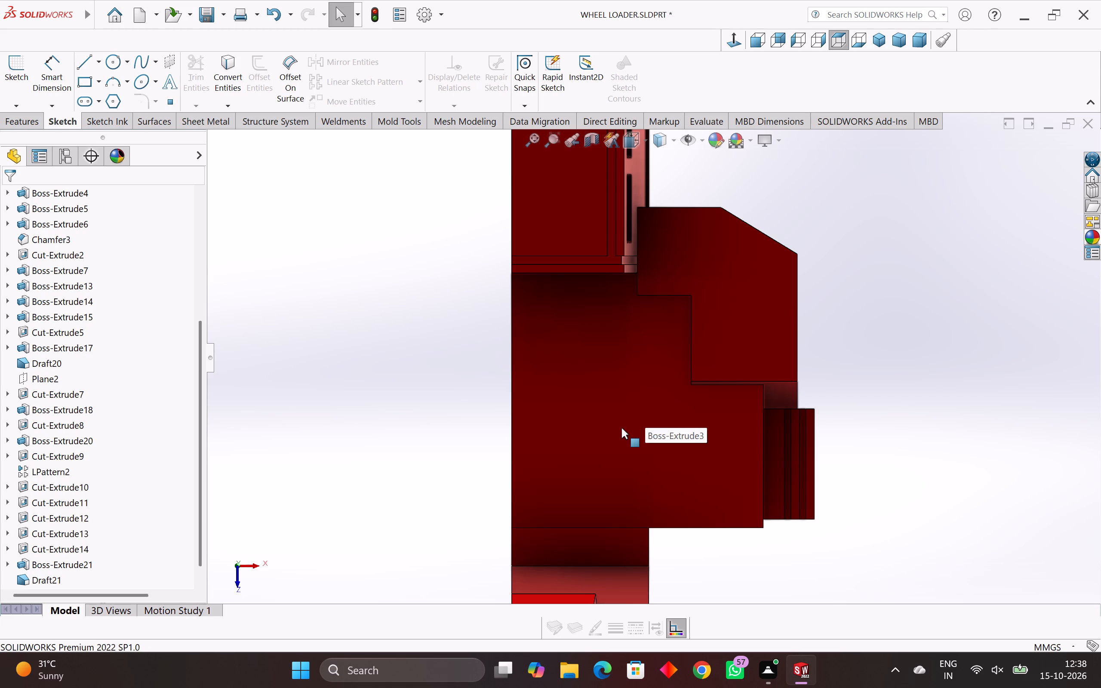
scroll(683, 557, "up", 2)
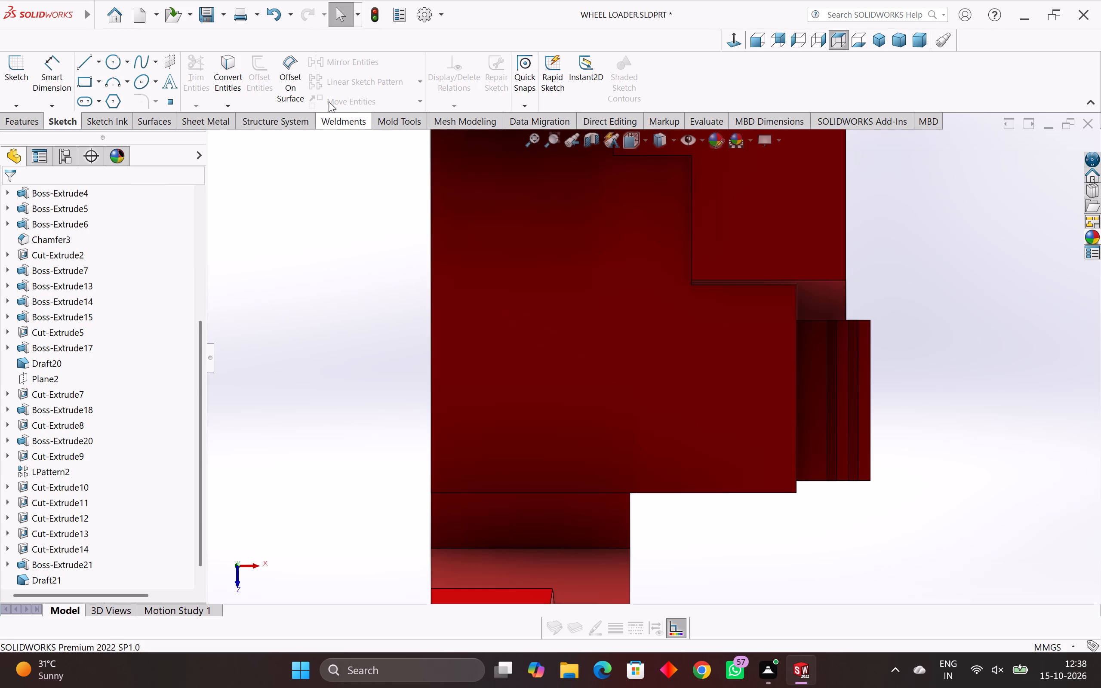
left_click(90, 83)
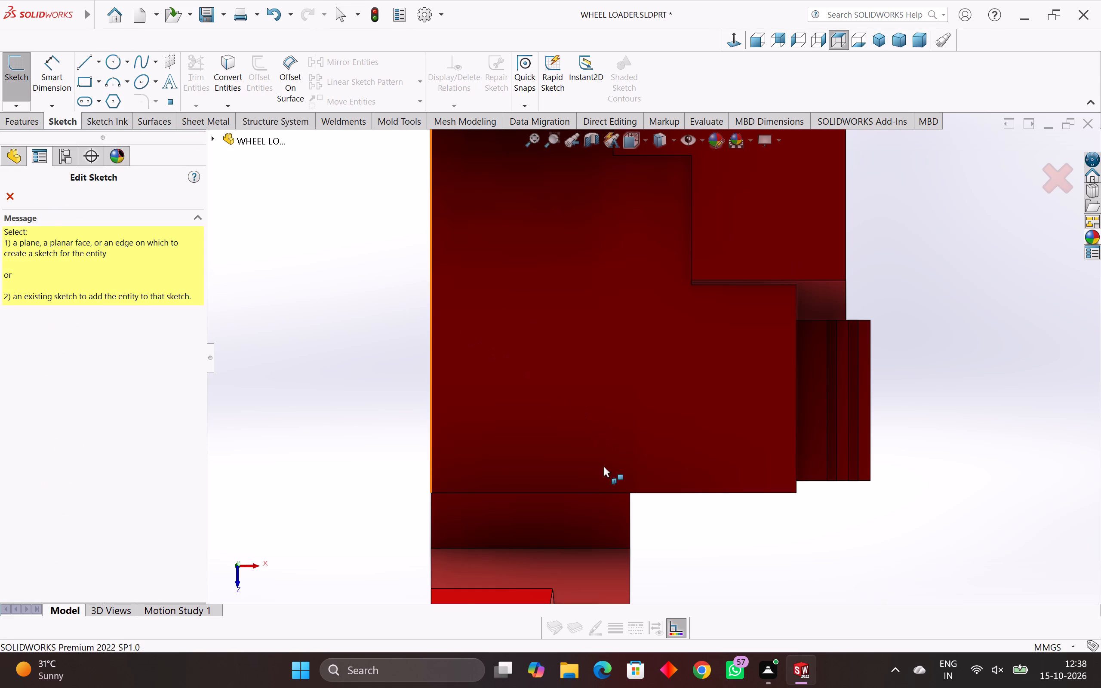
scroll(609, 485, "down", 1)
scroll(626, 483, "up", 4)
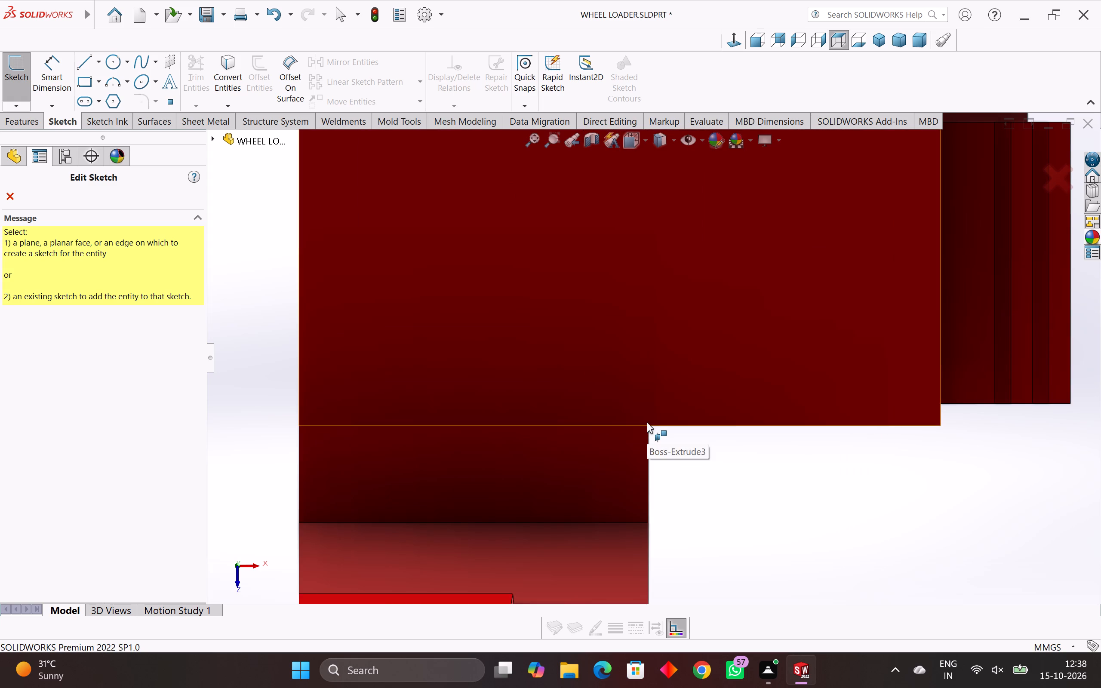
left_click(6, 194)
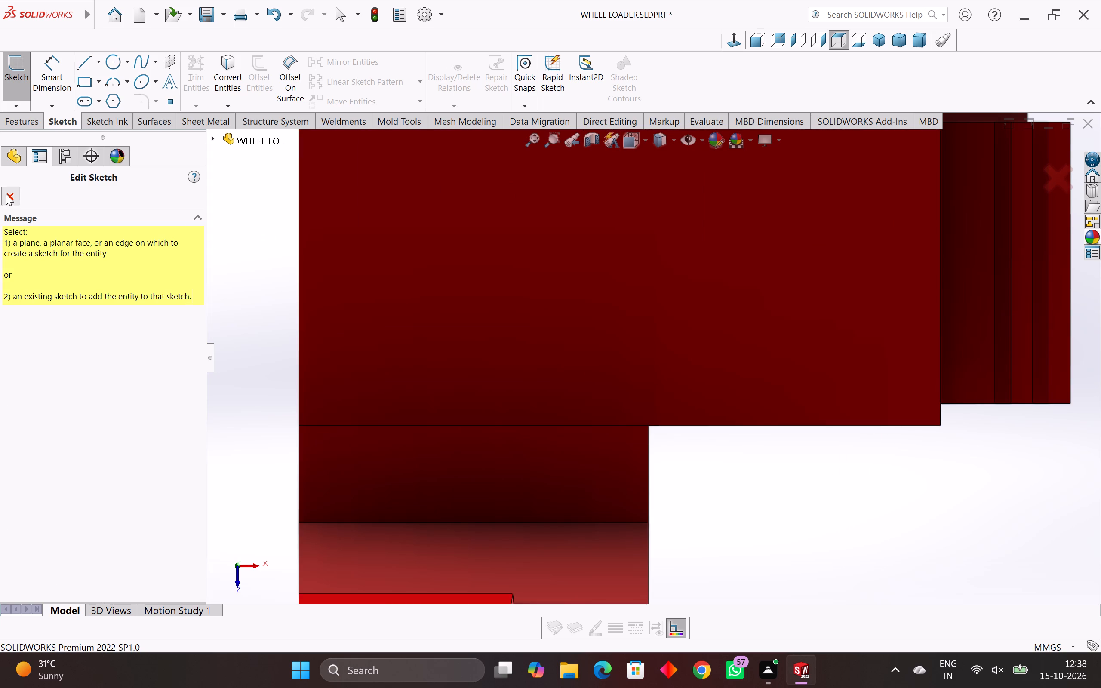
On the platform's top face, sketch a corner rectangle about 2.9 by 15.8 mm, starting where the narrower nose's side meets the front edge.
left_click(481, 264)
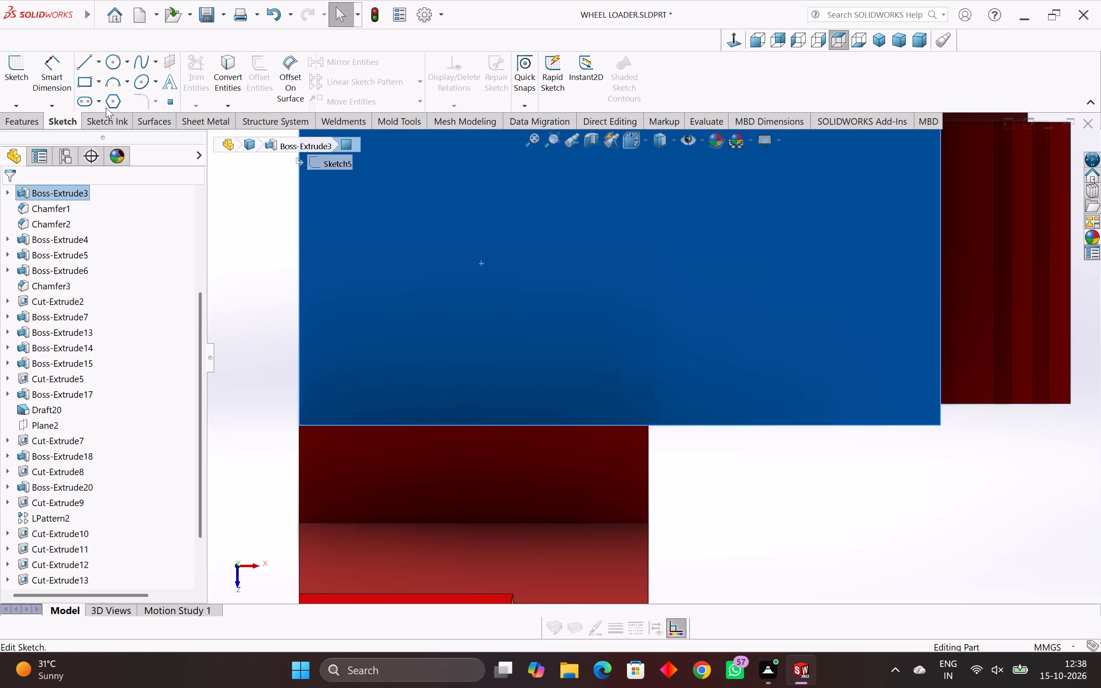
left_click(10, 66)
scroll(666, 479, "up", 7)
left_click(290, 274)
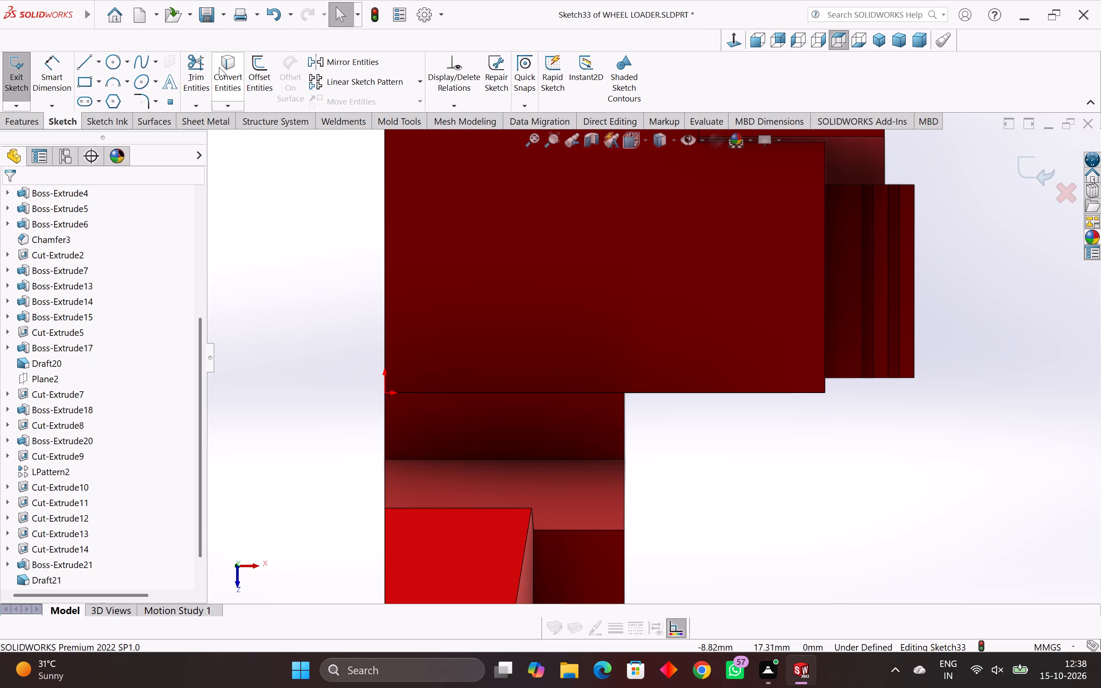
left_click(85, 83)
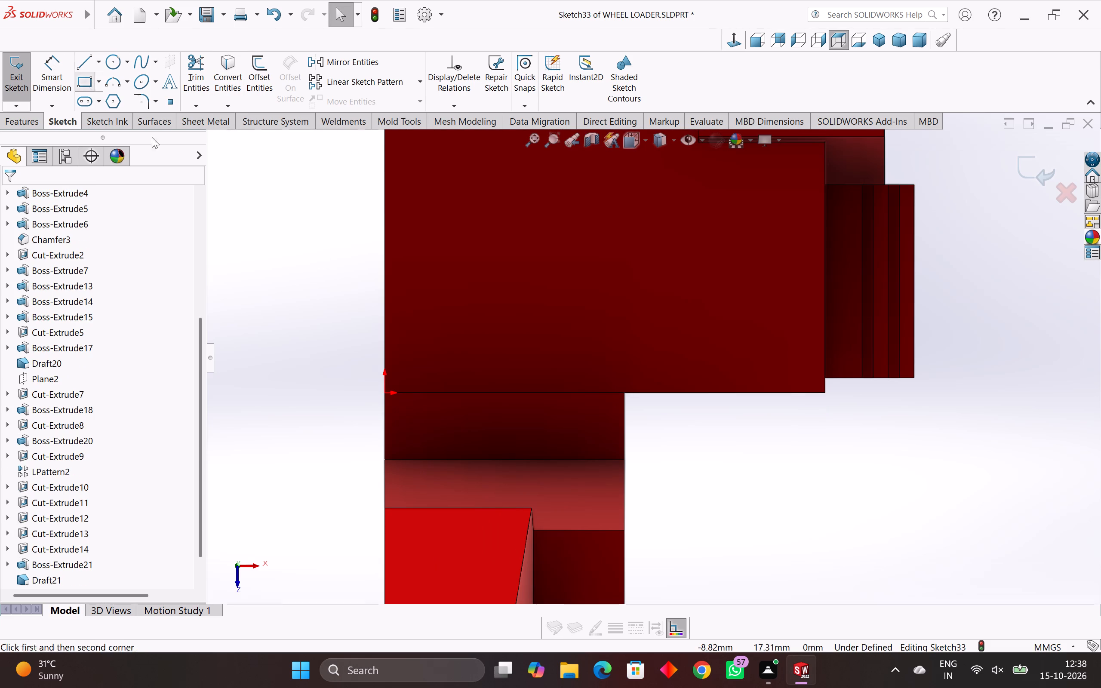
left_click(624, 393)
scroll(653, 267, "down", 3)
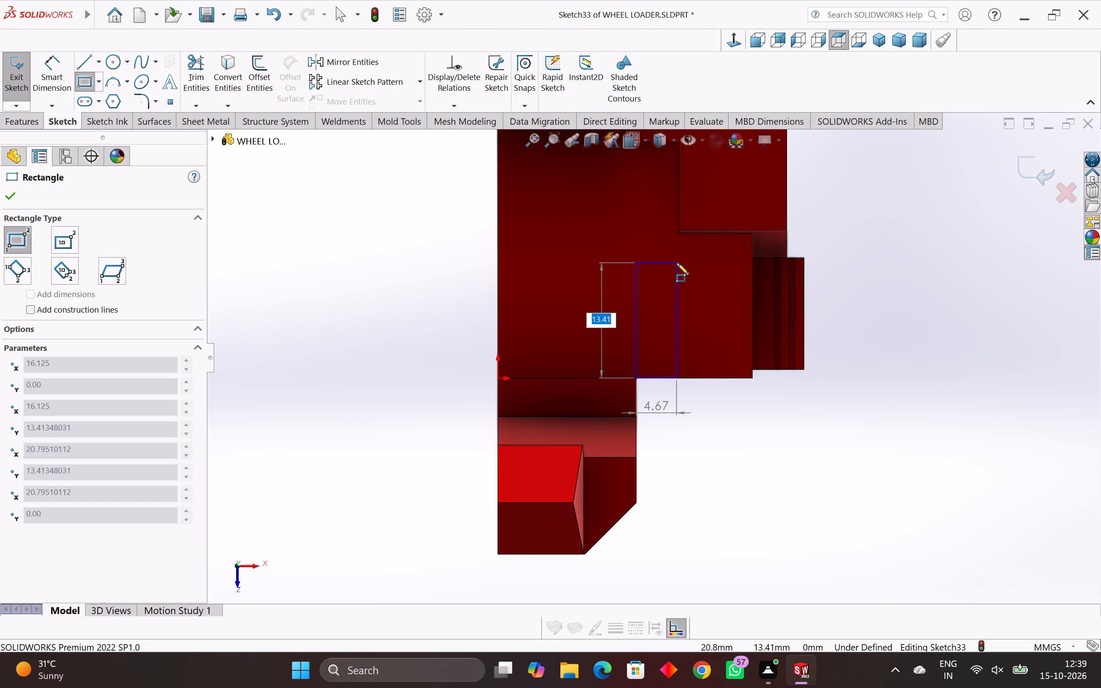
left_click(661, 243)
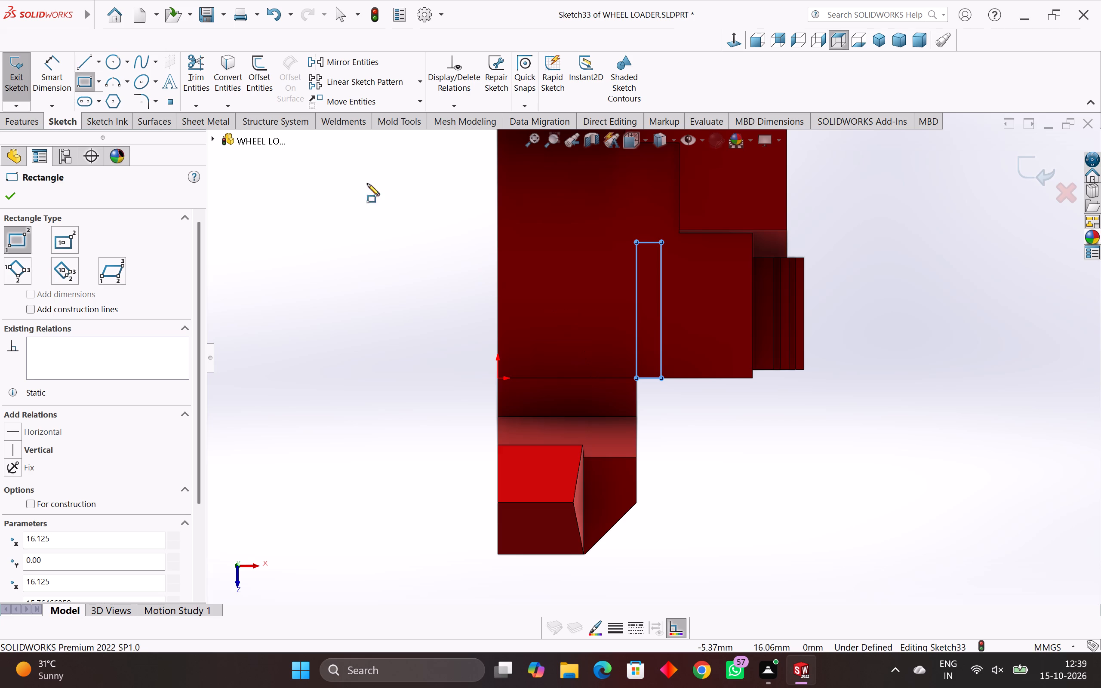
Dimension the rectangle's short side as 0.75 mm.
left_click(55, 83)
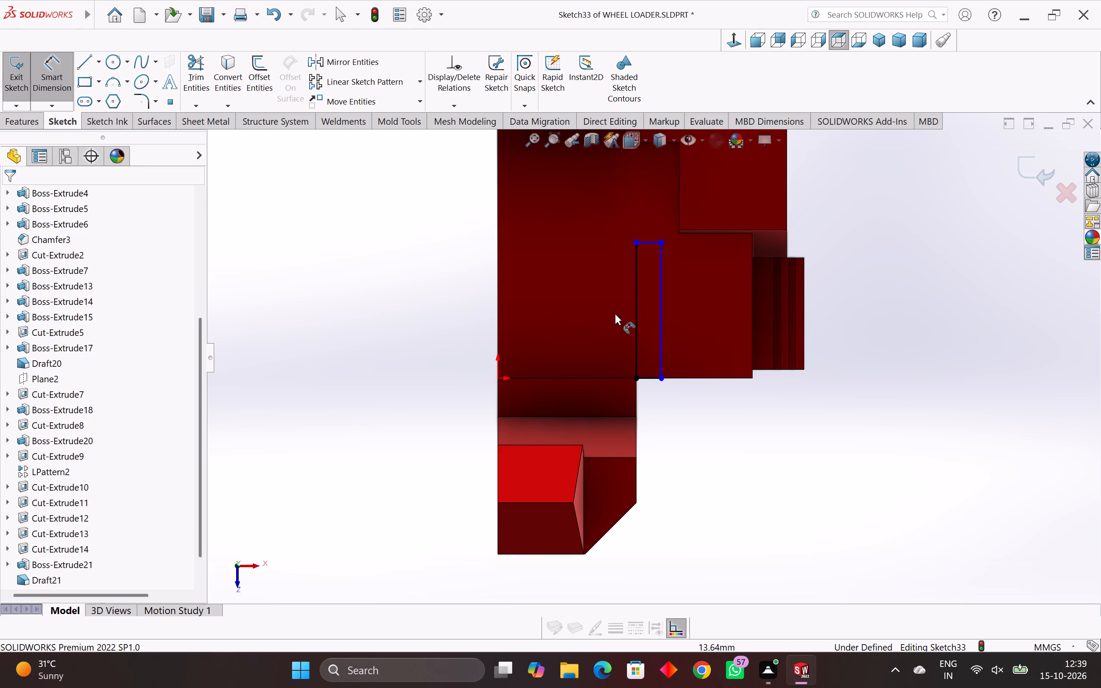
left_click(646, 240)
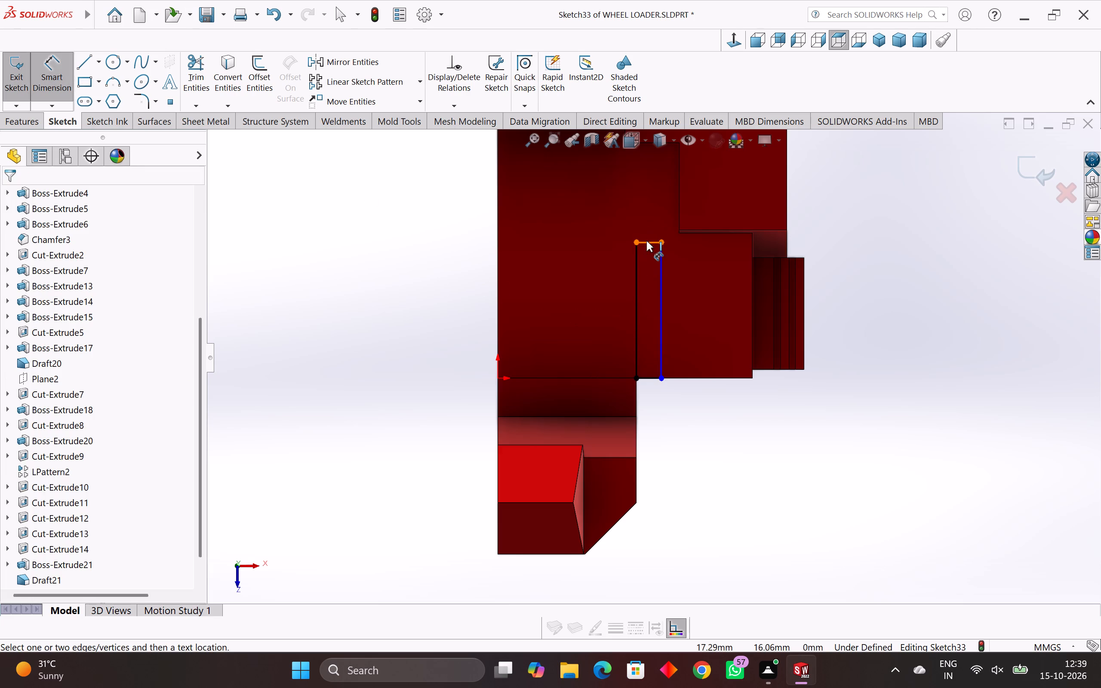
left_click(646, 241)
left_click(646, 221)
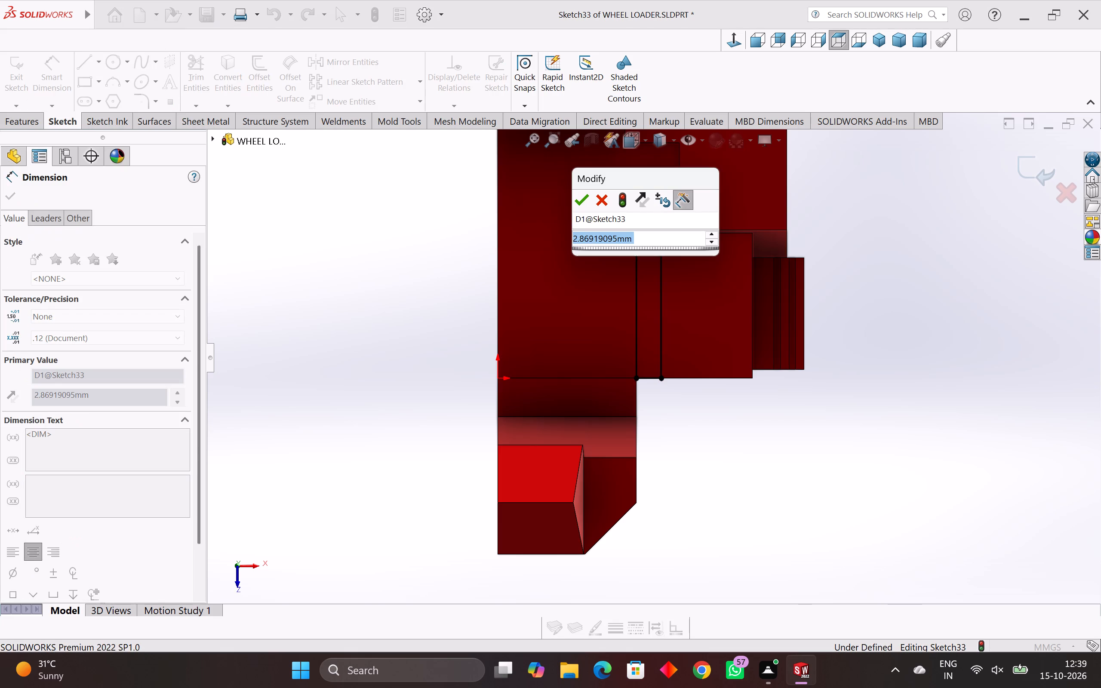
type(".75")
key("Return")
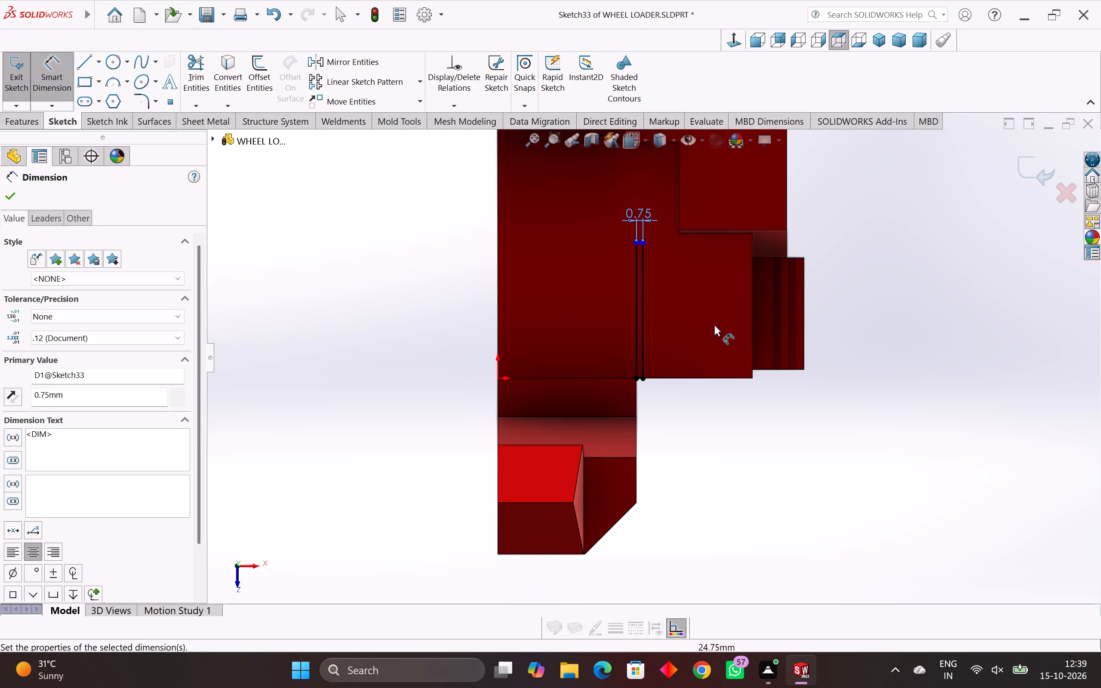
Dimension the rectangle's long side as 16 mm.
left_click(636, 321)
left_click(605, 307)
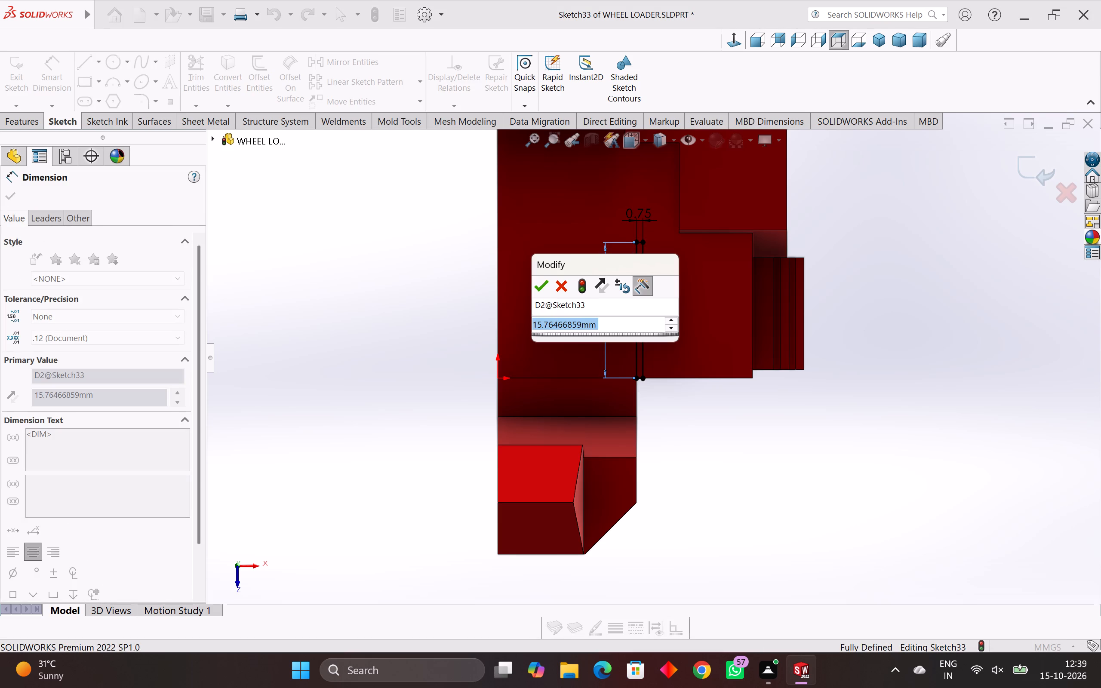
type("16")
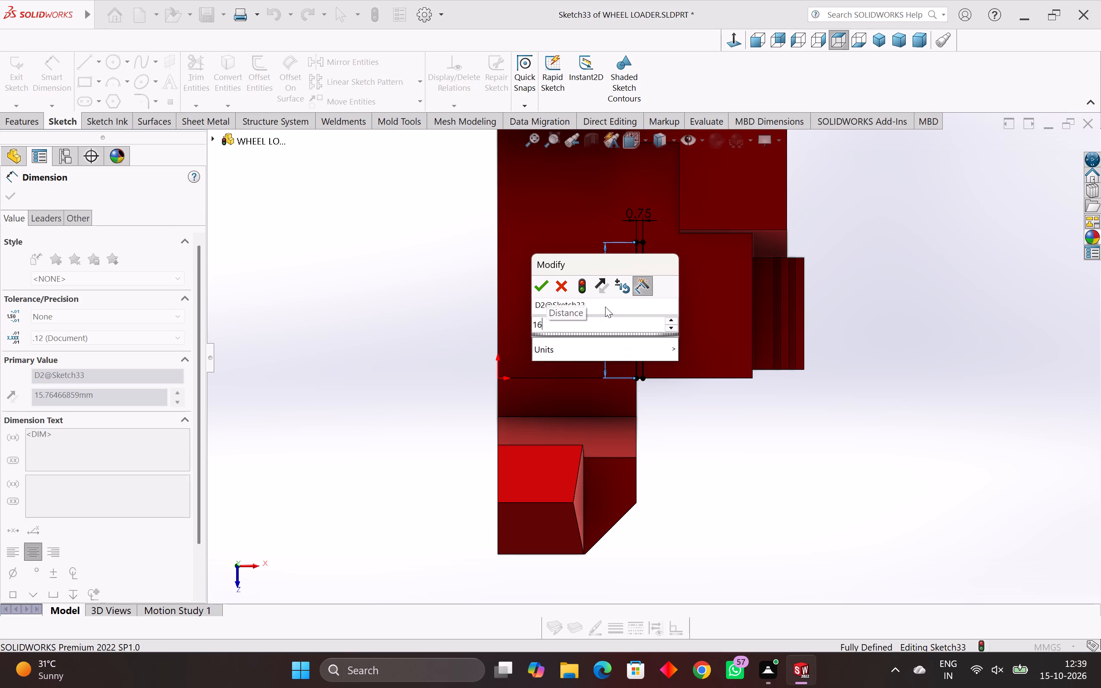
key("Return")
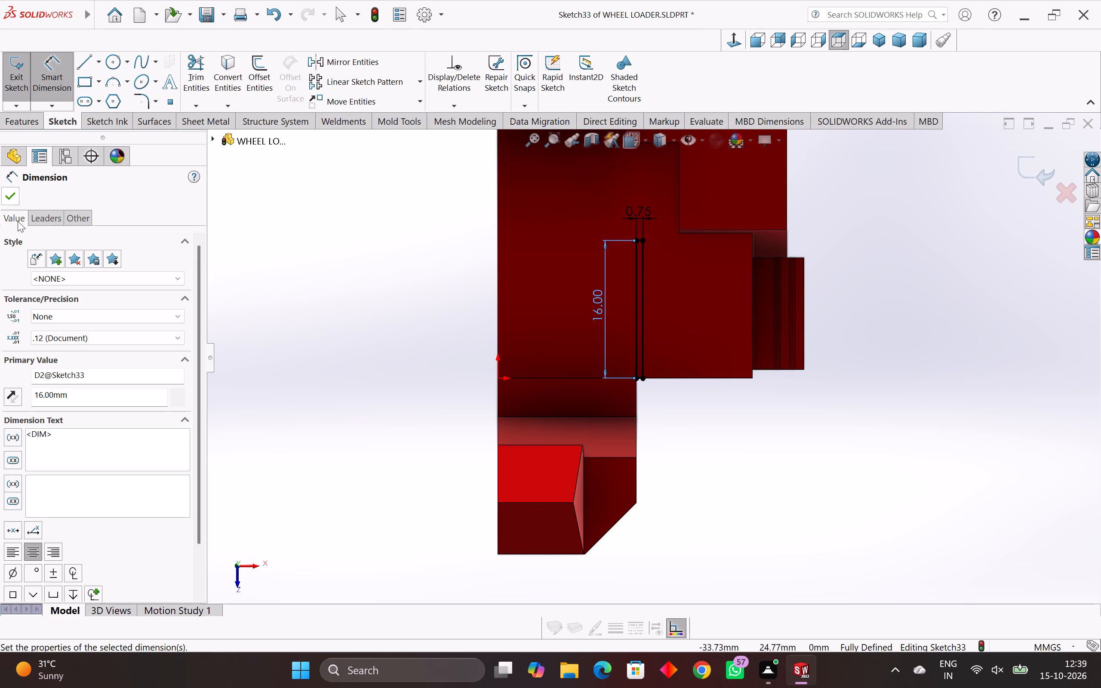
left_click(5, 194)
Cut the narrow rectangle 0.35 mm deep into the platform's top face as a blind extruded cut.
left_click(13, 125)
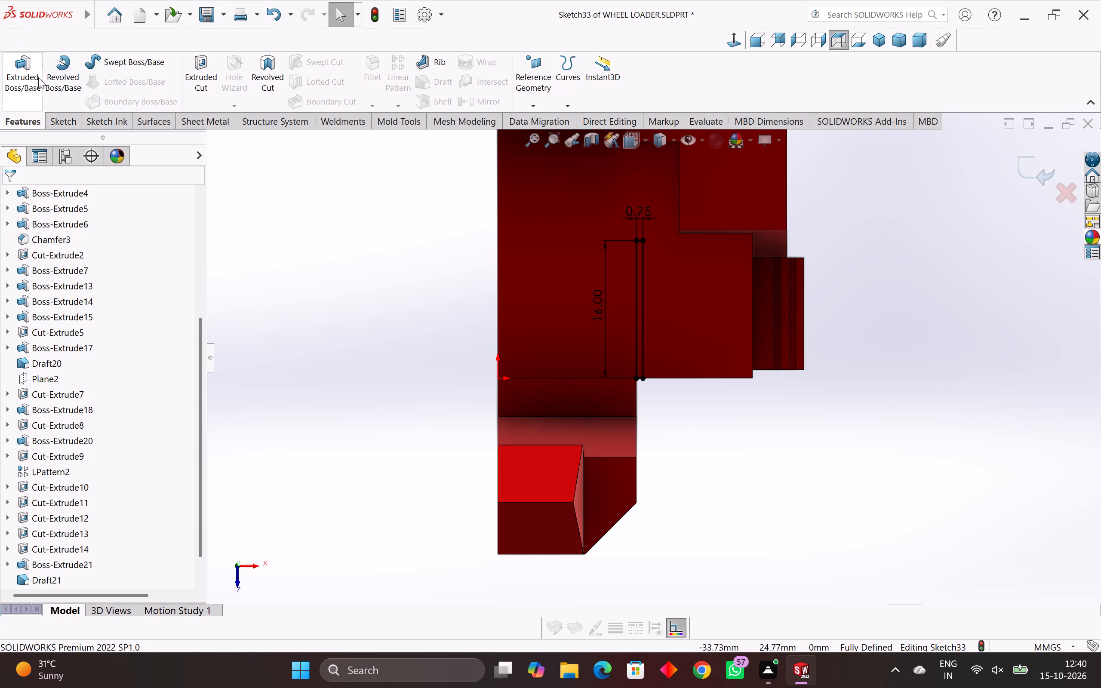
left_click(201, 65)
middle_click_drag(400, 252, 358, 264)
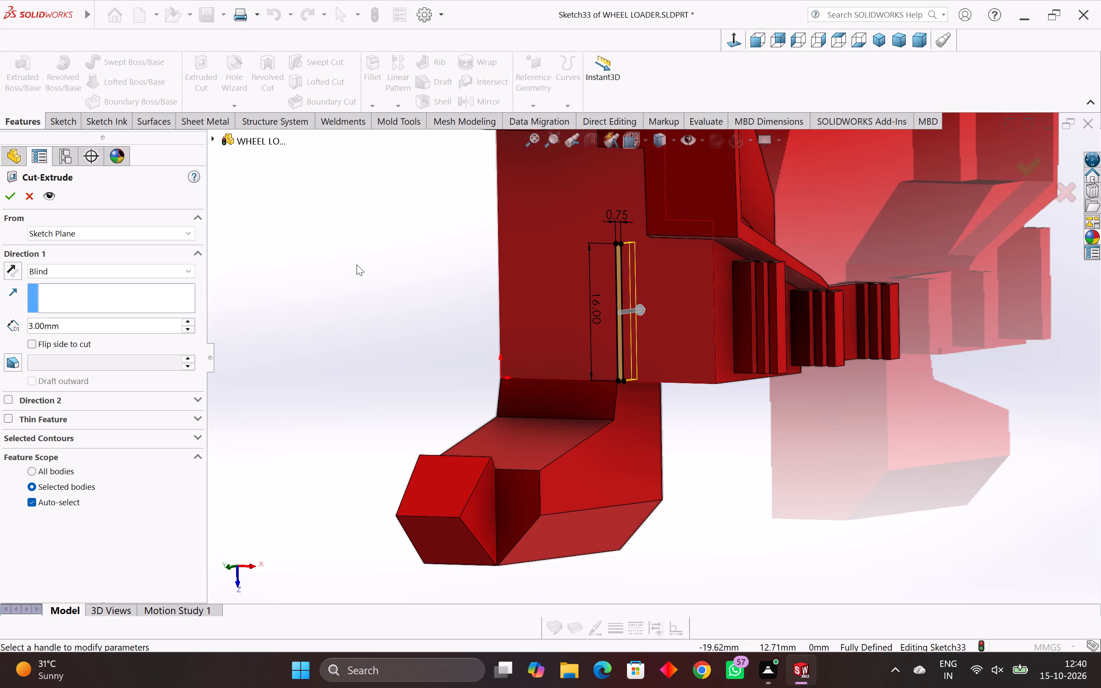
type(".35")
key("Return")
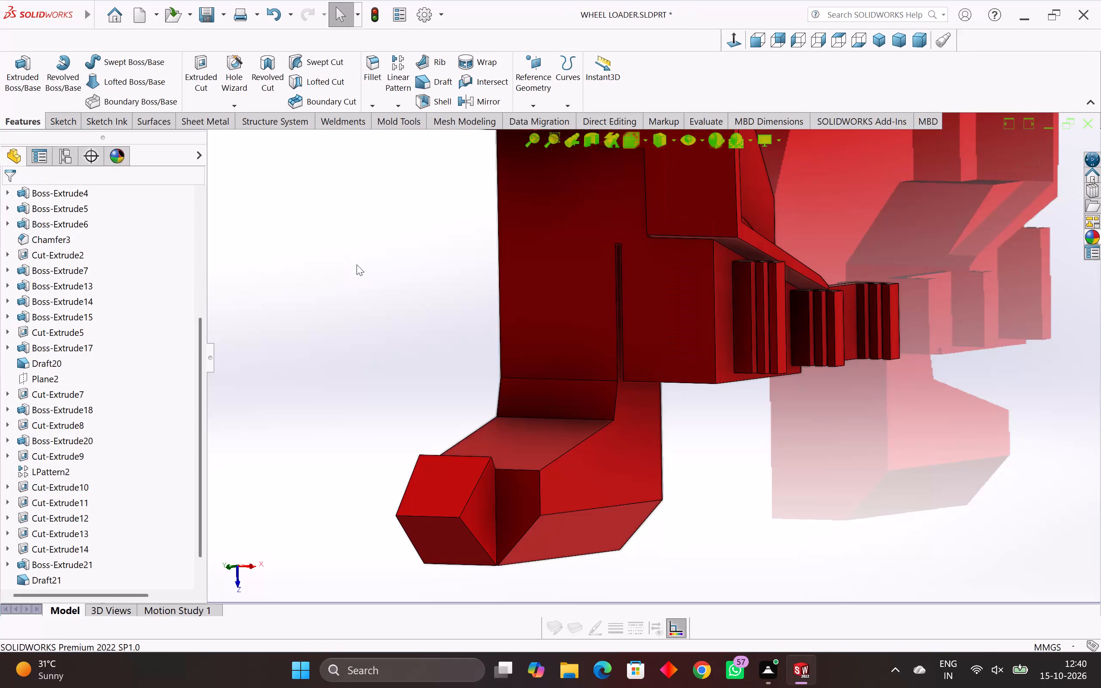
scroll(663, 384, "down", 2)
middle_click_drag(640, 375, 649, 377)
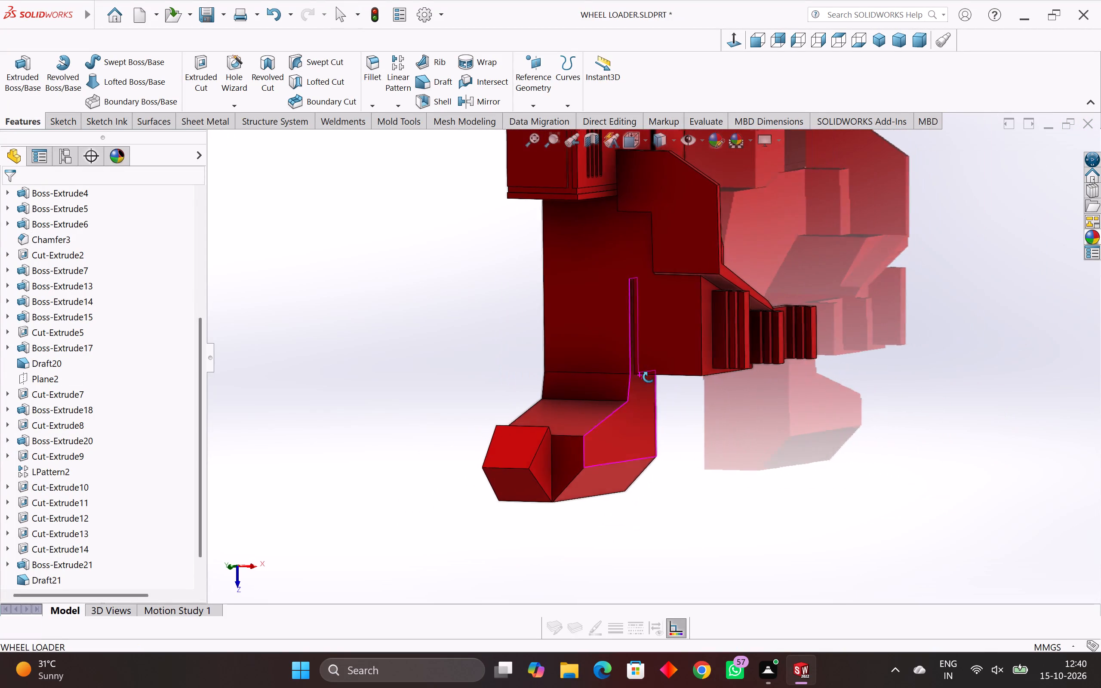
Edit the narrow groove cut in the platform's top face and set its blind depth to 0.35 mm.
middle_click_drag(649, 377, 667, 393)
scroll(667, 393, "up", 4)
middle_click_drag(660, 369, 698, 356)
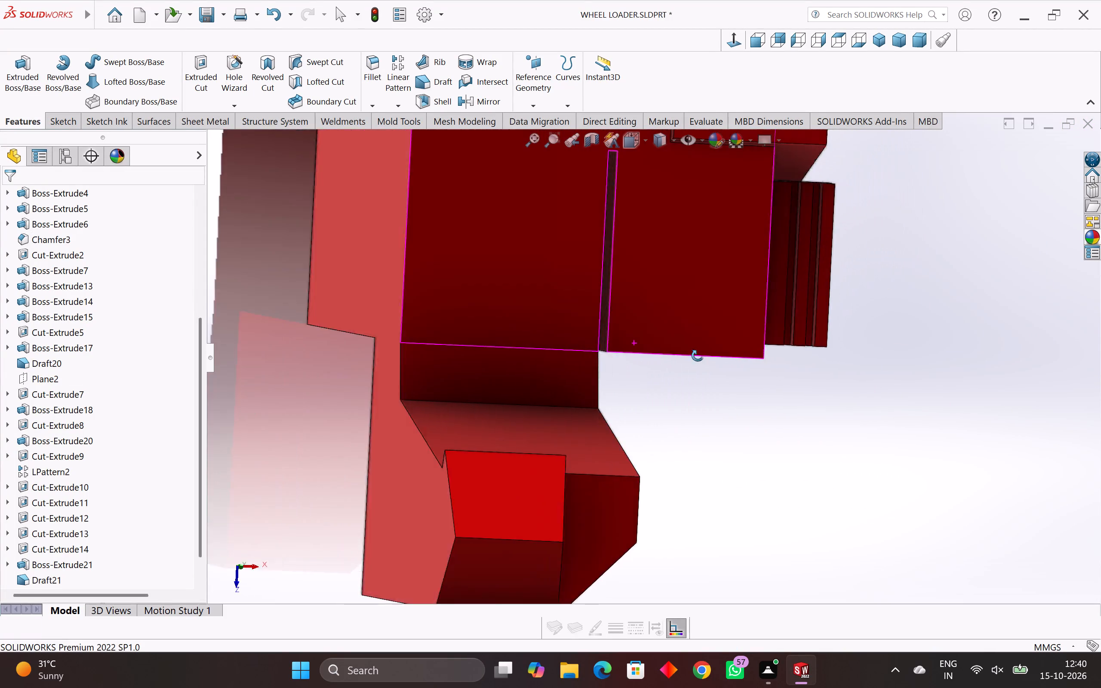
middle_click_drag(698, 356, 655, 362)
scroll(124, 494, "down", 4)
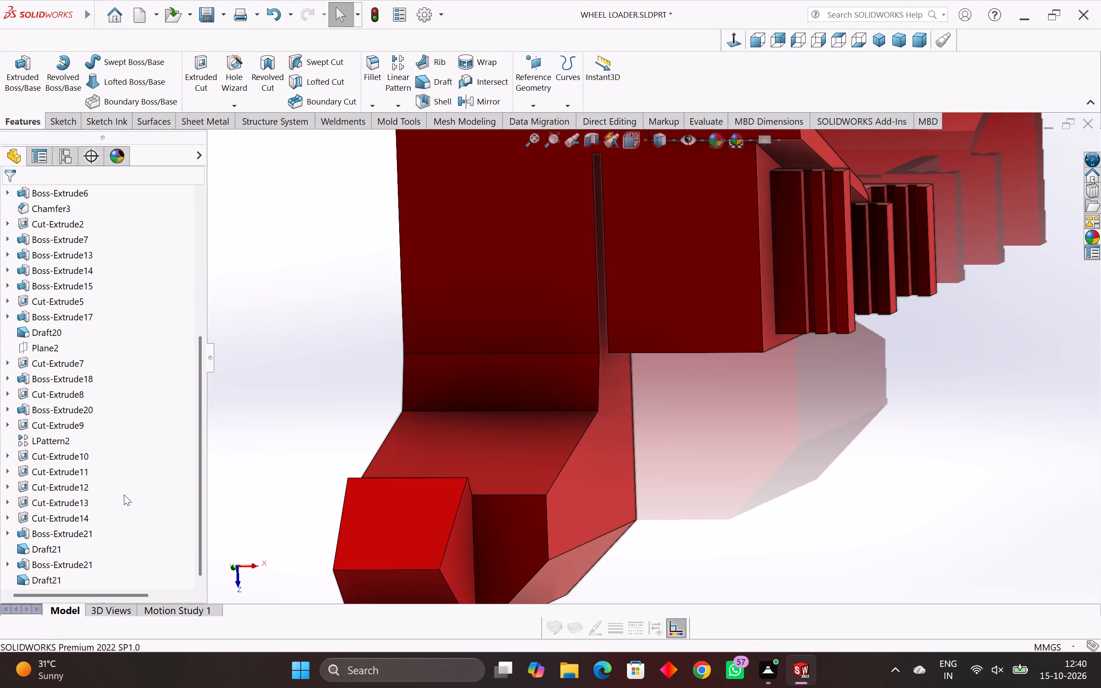
scroll(120, 498, "down", 4)
right_click(66, 577)
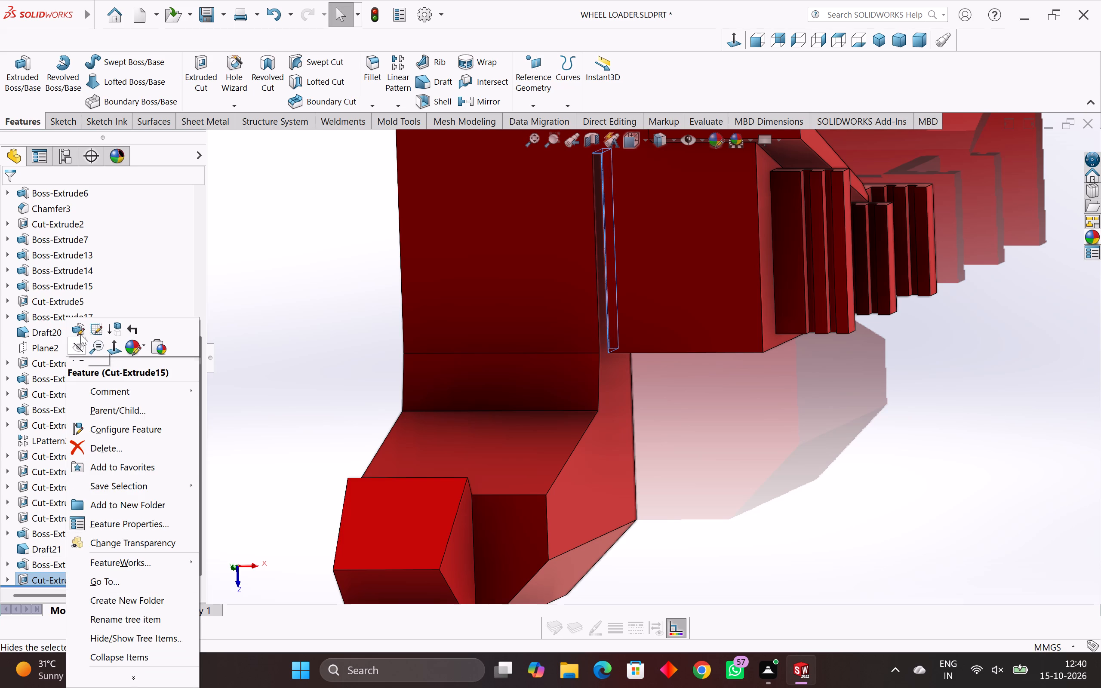
left_click(80, 333)
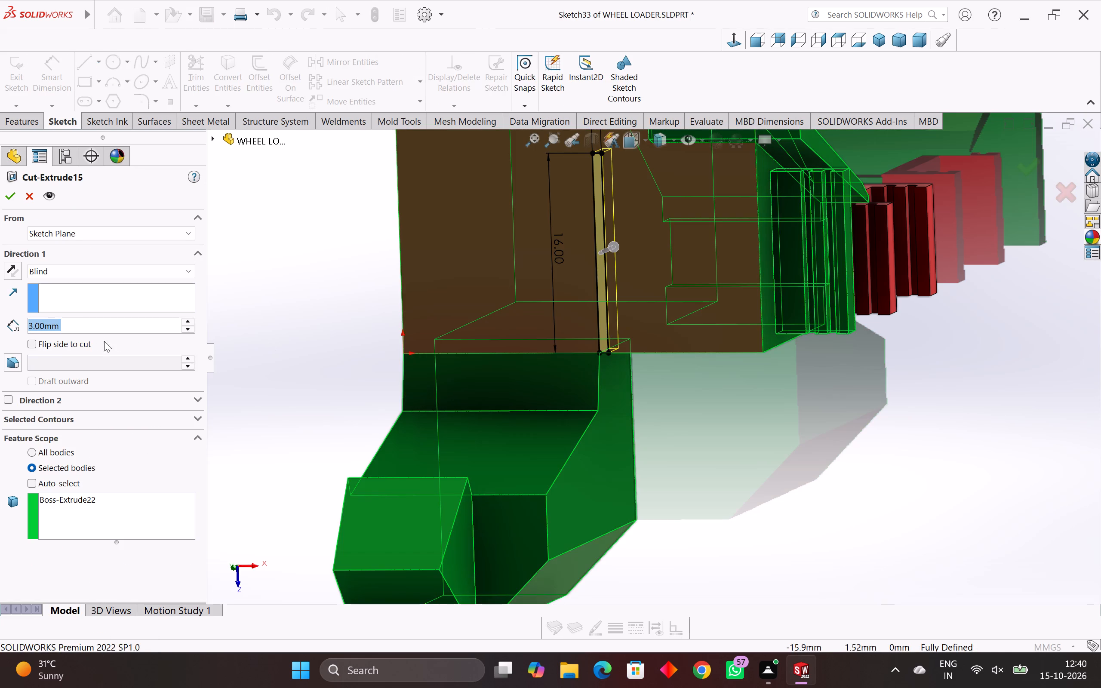
left_click_drag(83, 328, 0, 337)
type(".35")
key("Return")
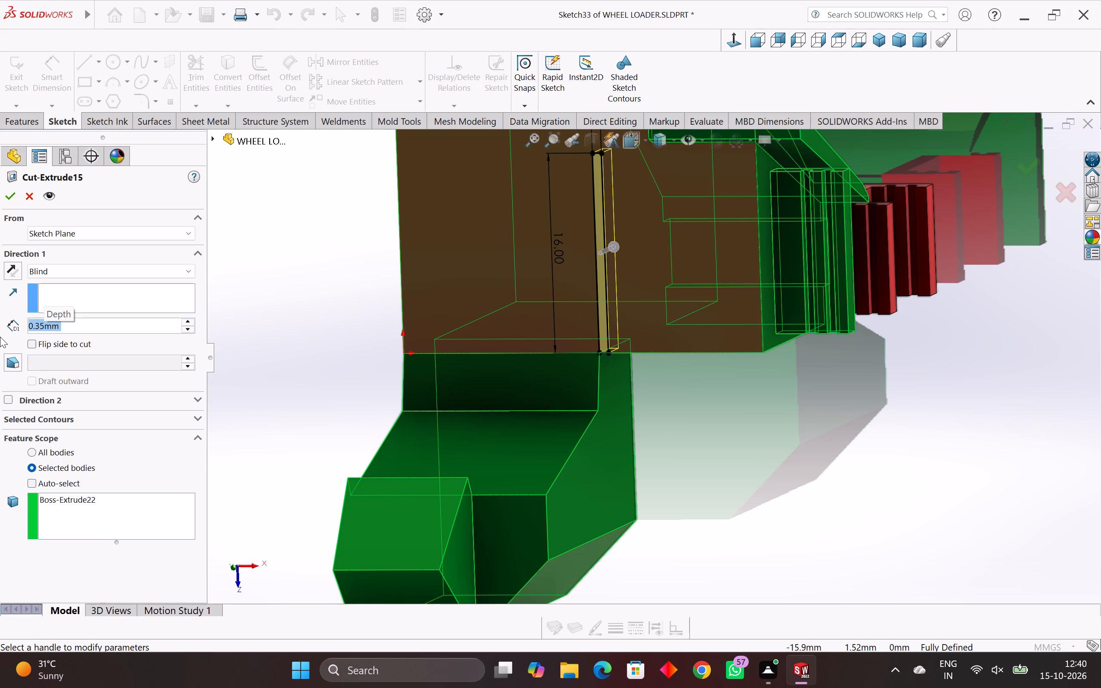
left_click(9, 198)
Chamfer the short upper edge at the groove's closed end with an asymmetric offset chamfer, Distance 1 of 2 mm and Distance 2 of 0.35 mm.
middle_click_drag(529, 283, 597, 312)
scroll(593, 285, "up", 3)
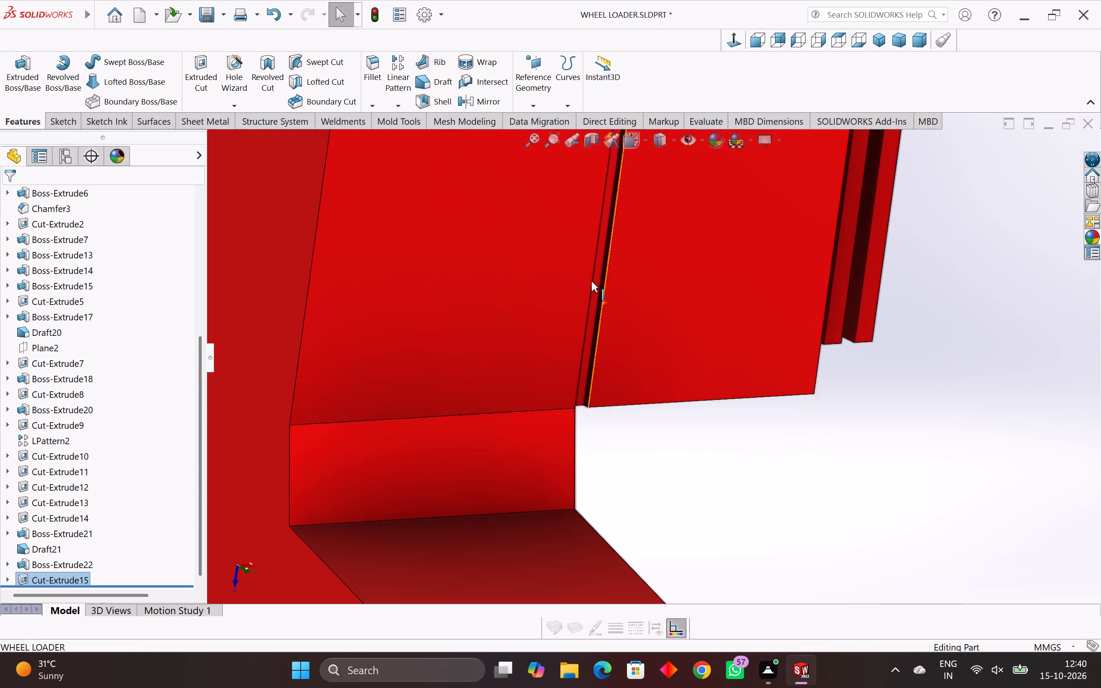
scroll(591, 281, "up", 1)
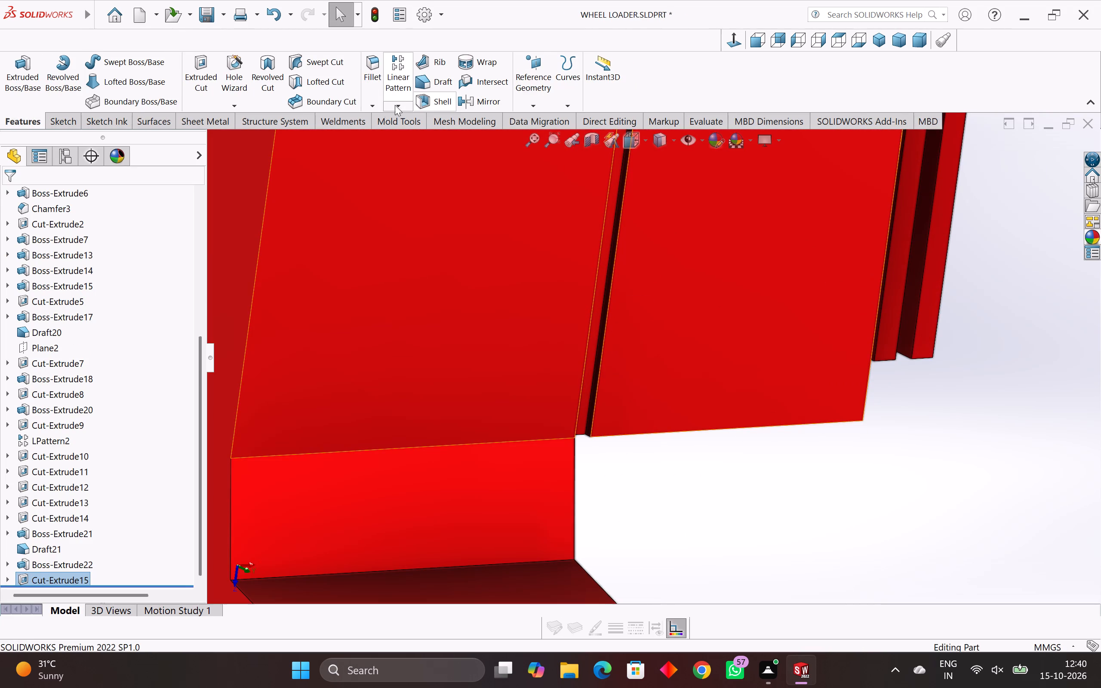
left_click(371, 110)
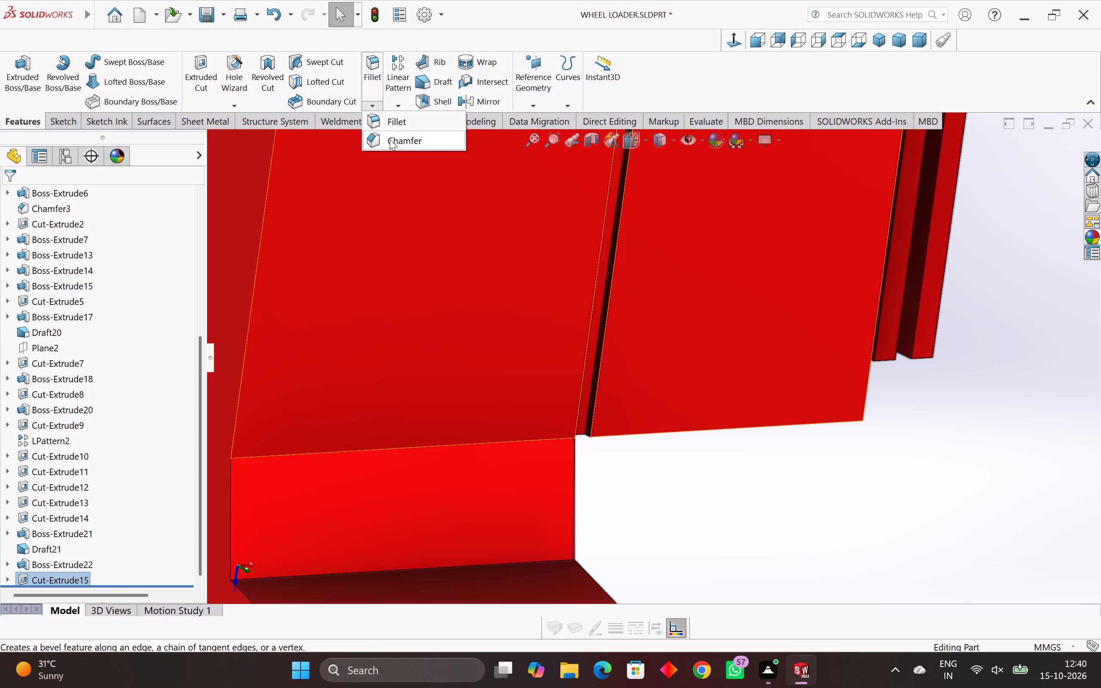
left_click(390, 141)
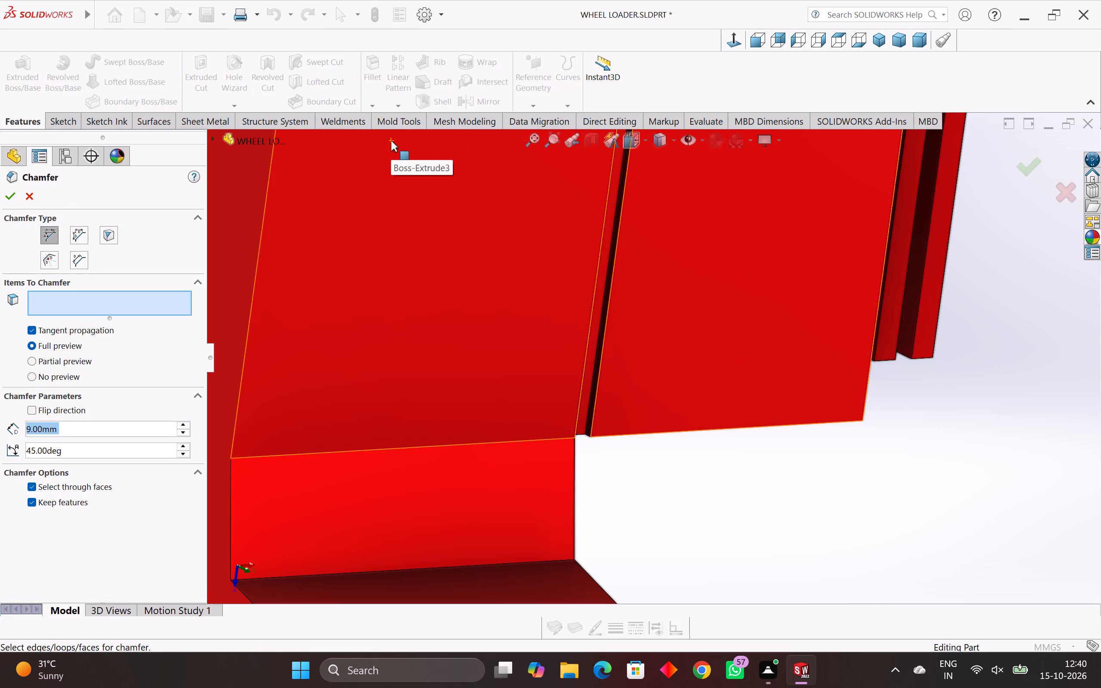
middle_click_drag(628, 236, 592, 315)
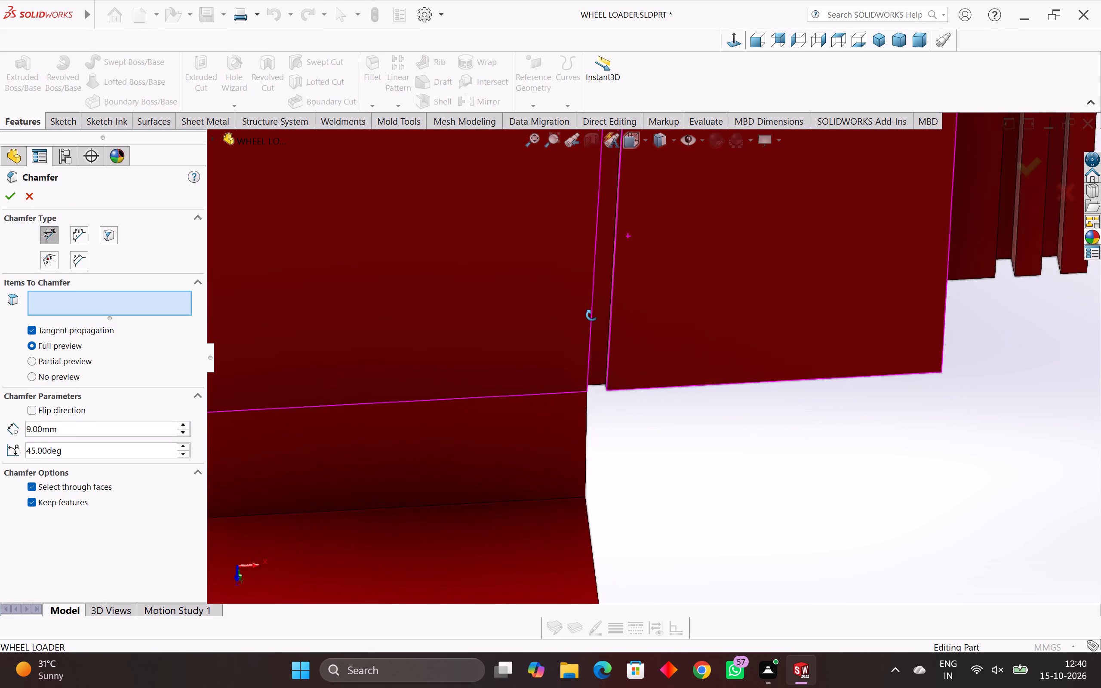
middle_click_drag(592, 315, 599, 131)
scroll(622, 200, "up", 4)
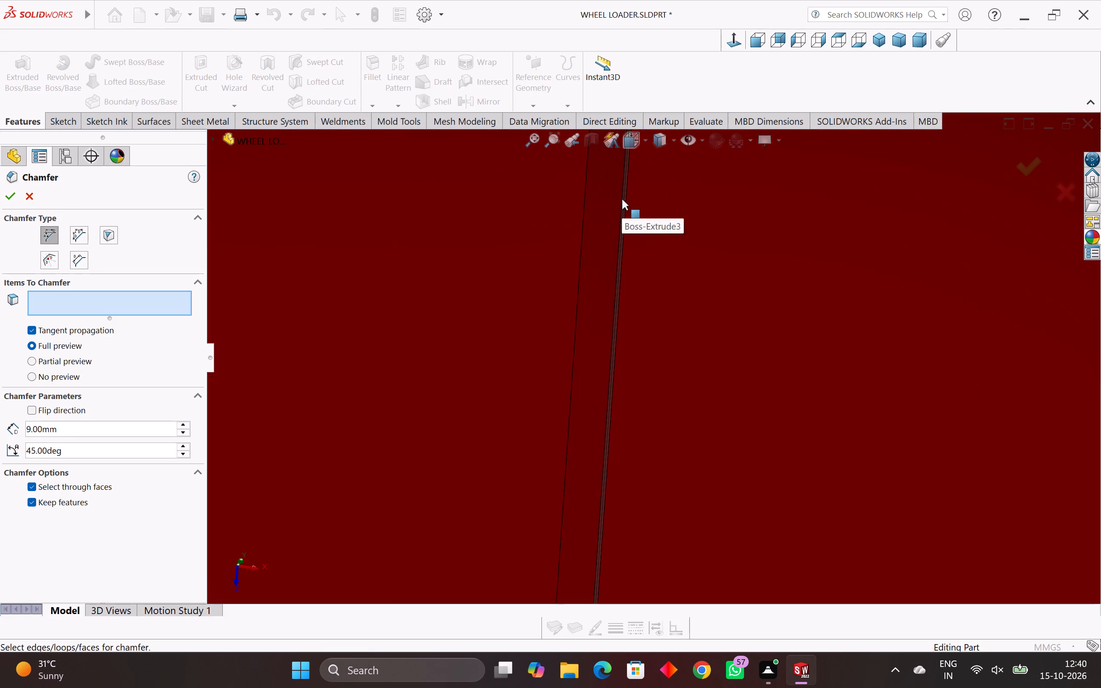
scroll(581, 187, "up", 2)
scroll(637, 177, "down", 2)
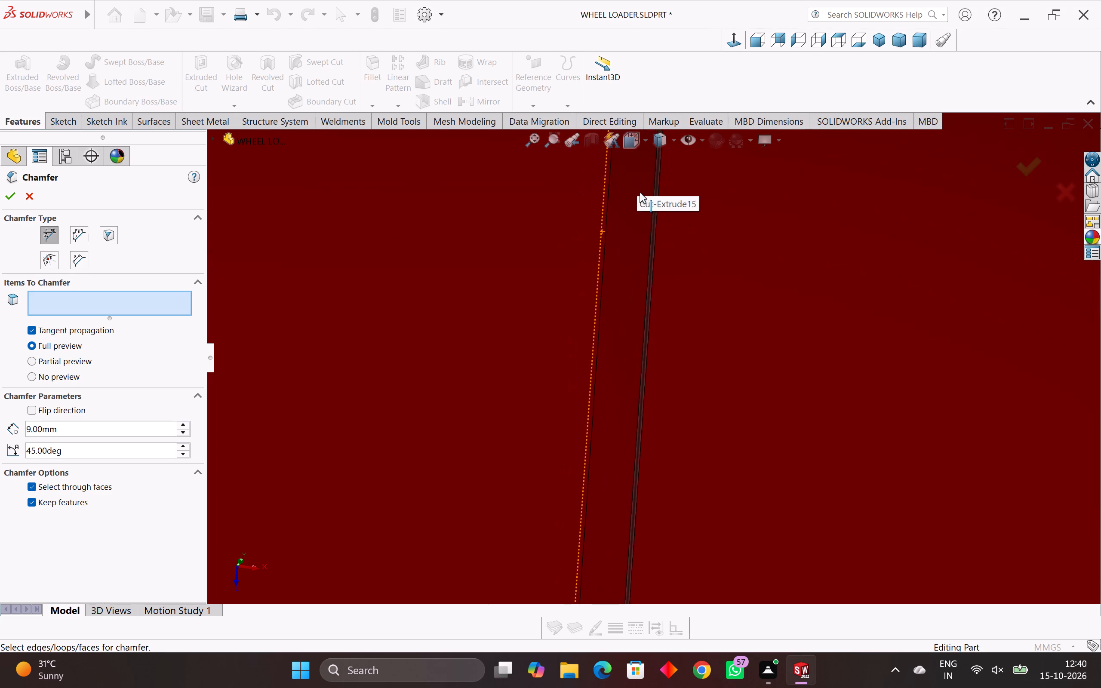
scroll(640, 192, "down", 7)
scroll(643, 190, "up", 12)
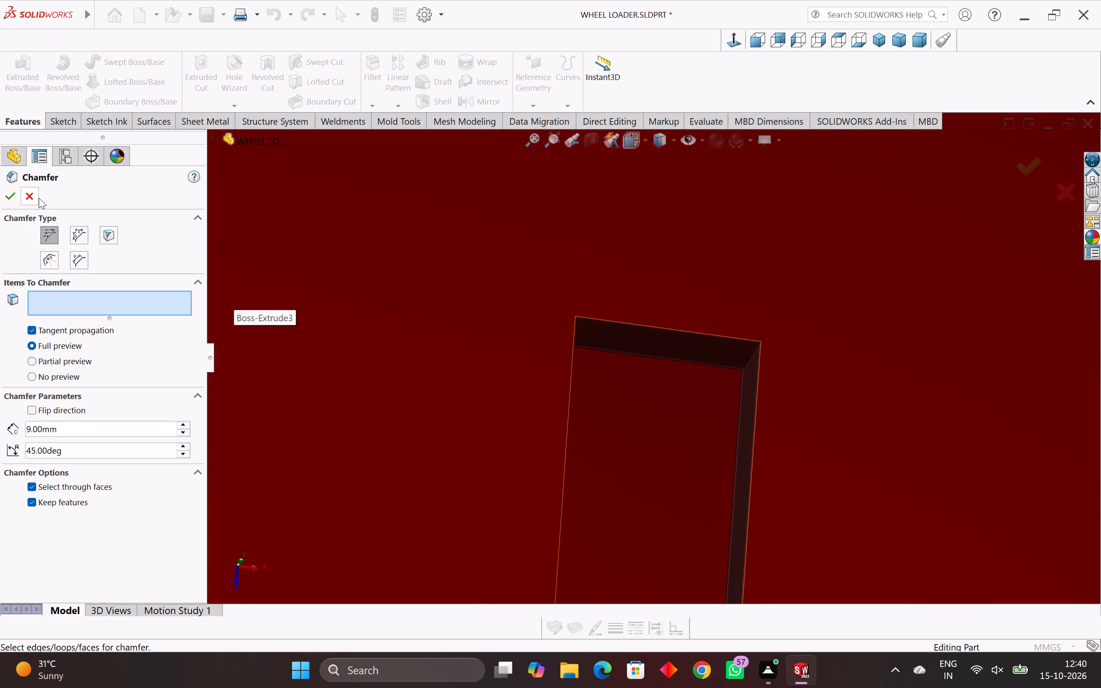
left_click(78, 235)
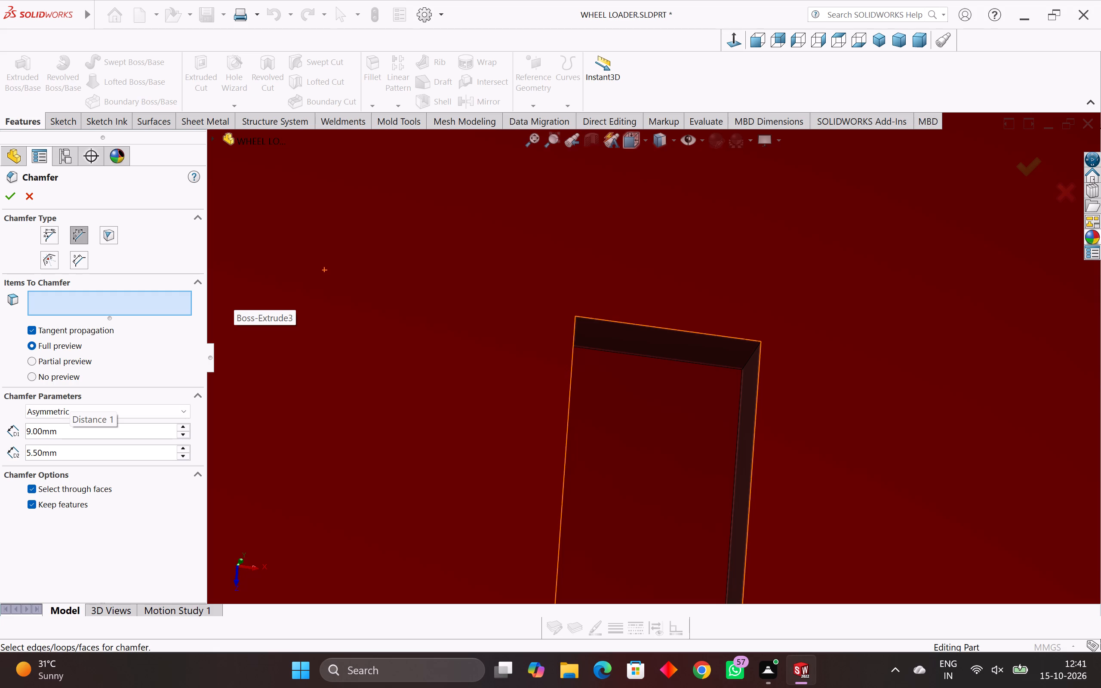
left_click_drag(70, 433, 0, 439)
key("2")
key("Return")
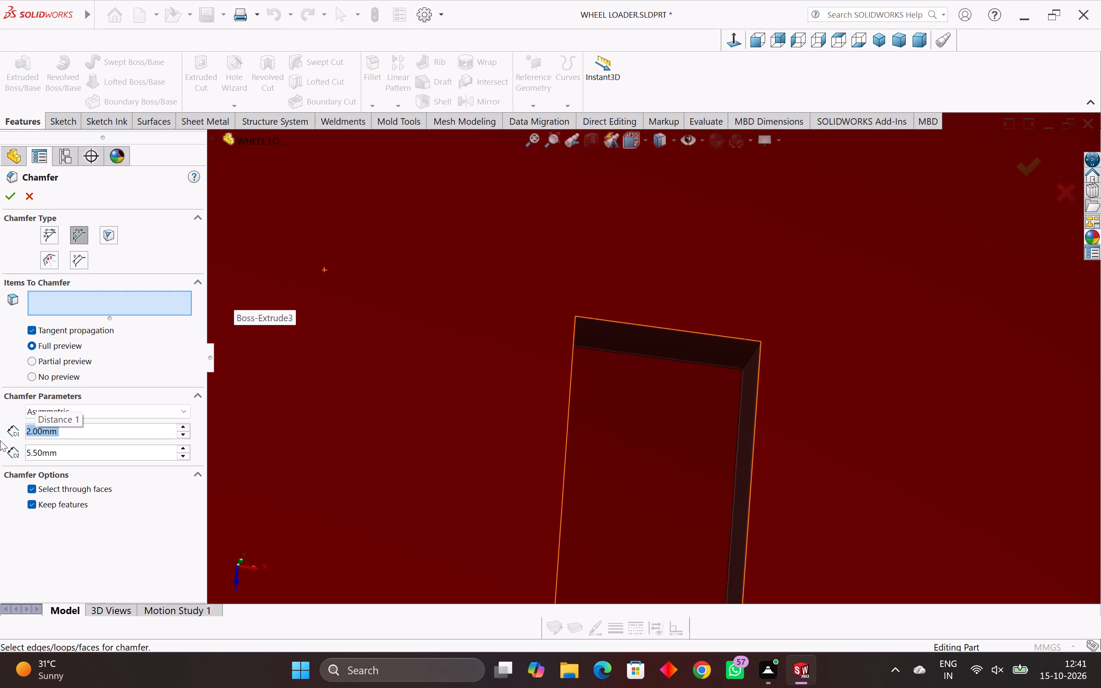
left_click_drag(69, 459, 0, 460)
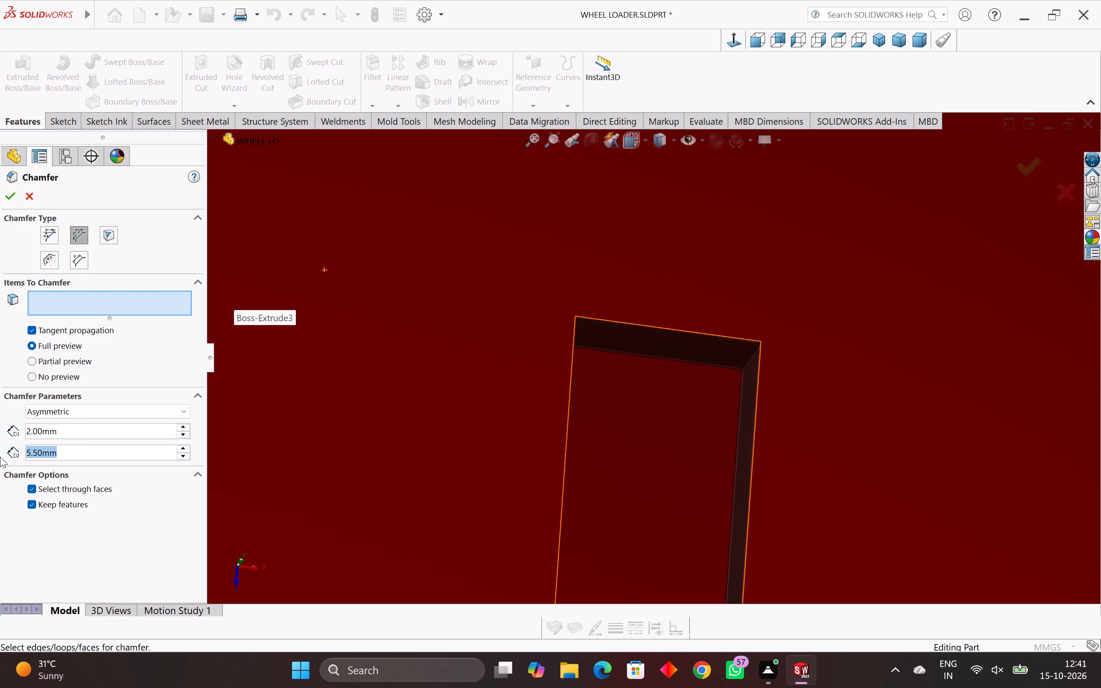
type(".35")
key("Return")
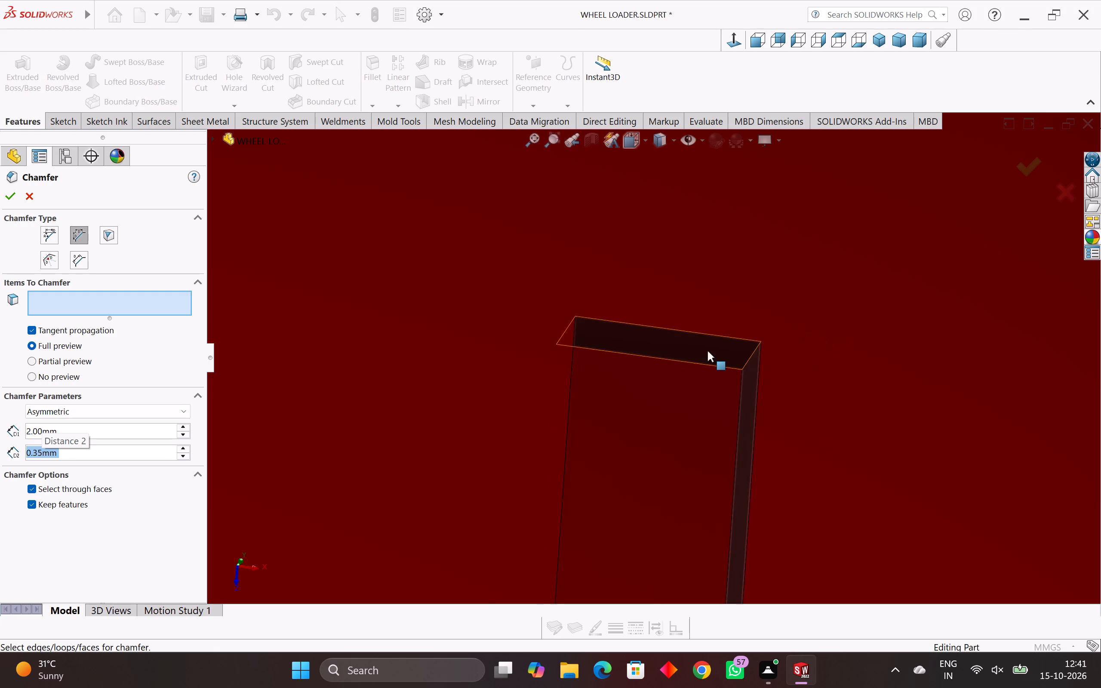
scroll(707, 351, "up", 2)
left_click(702, 327)
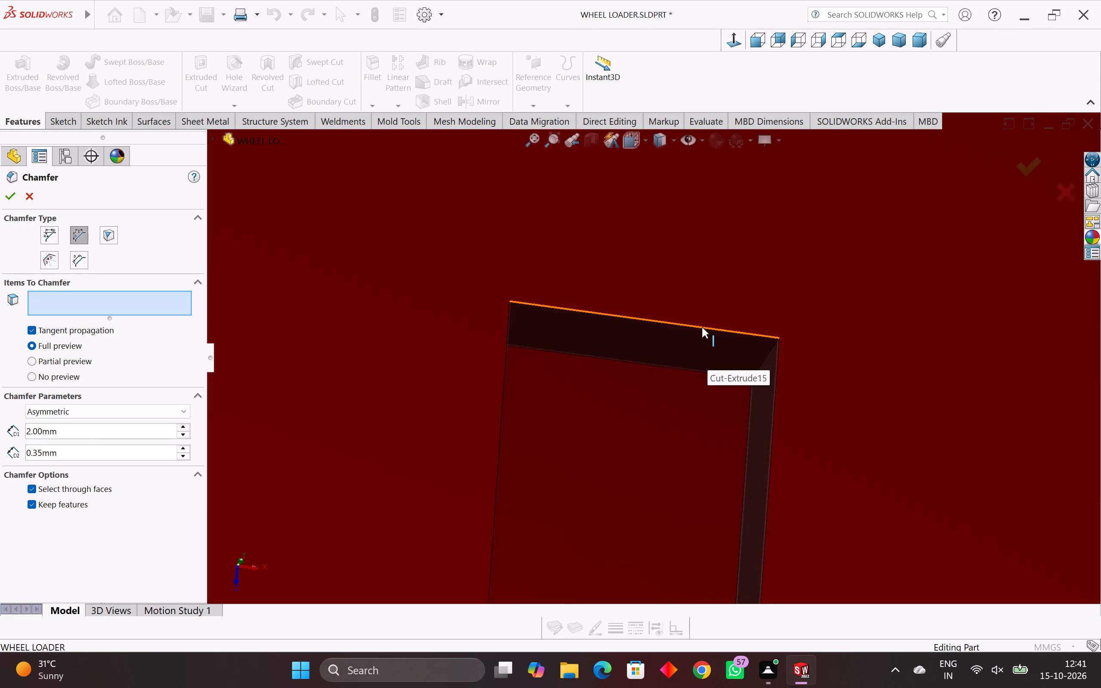
scroll(683, 375, "down", 8)
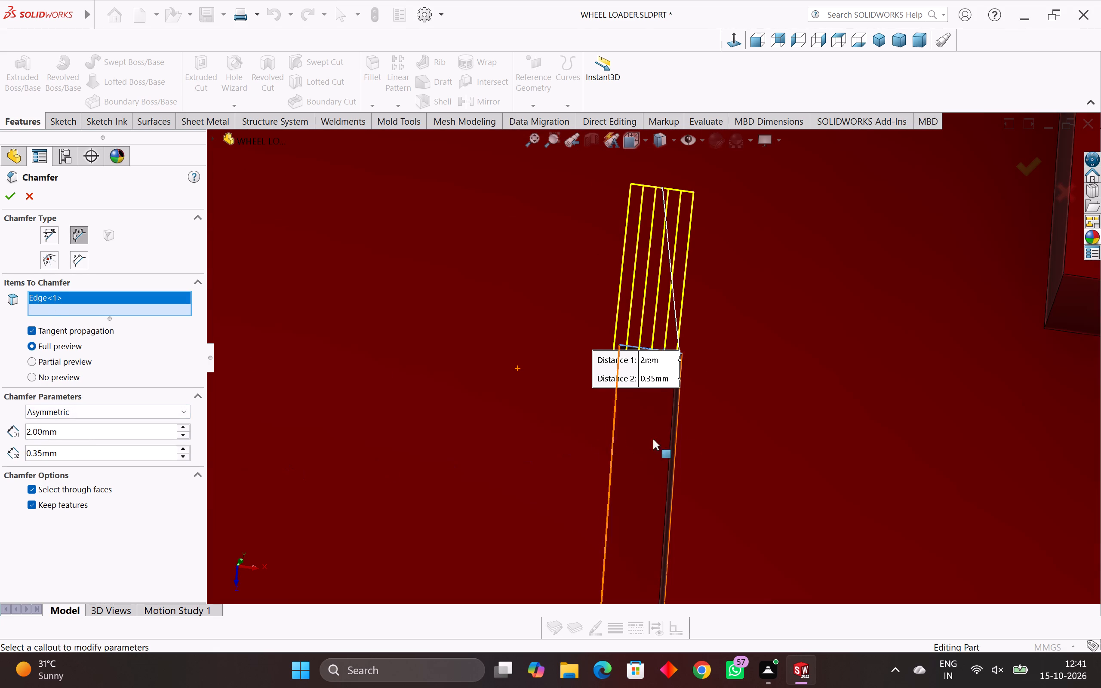
scroll(679, 432, "down", 1)
middle_click_drag(677, 432, 552, 445)
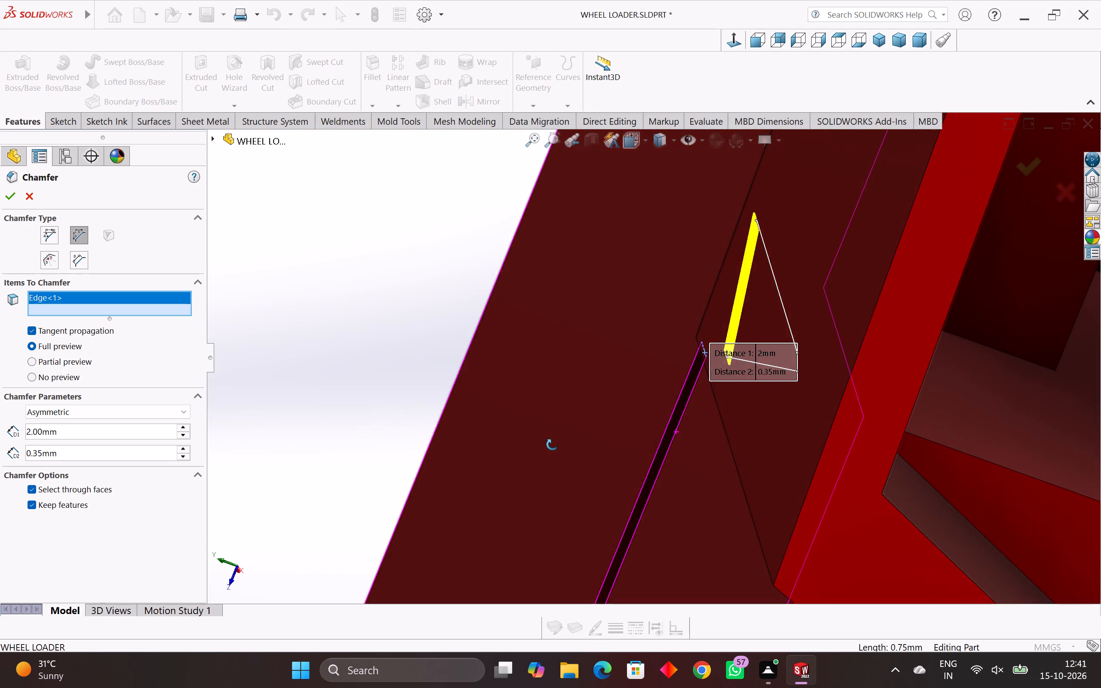
middle_click_drag(552, 445, 645, 449)
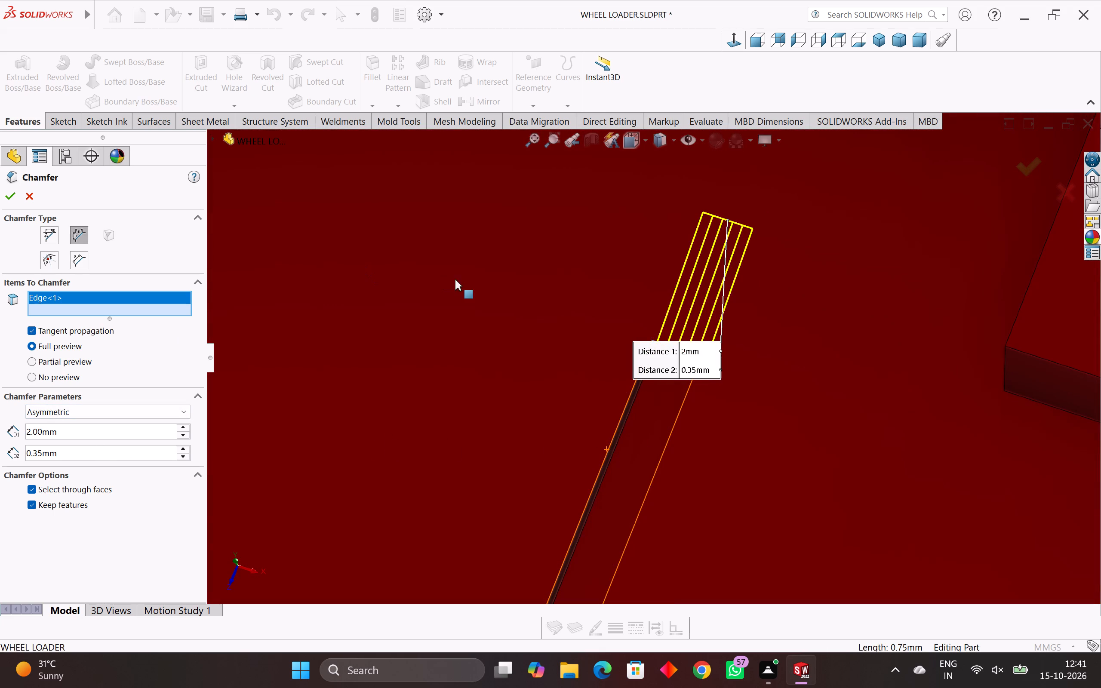
scroll(696, 366, "up", 4)
scroll(680, 432, "up", 3)
middle_click_drag(662, 376, 672, 342)
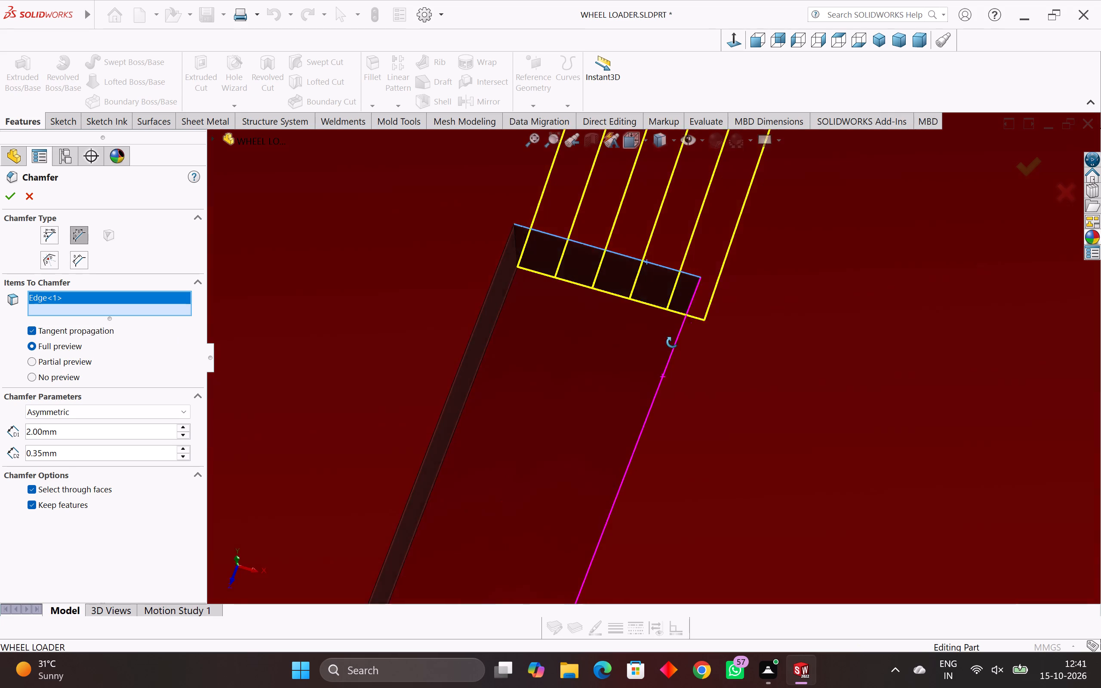
middle_click_drag(672, 342, 705, 349)
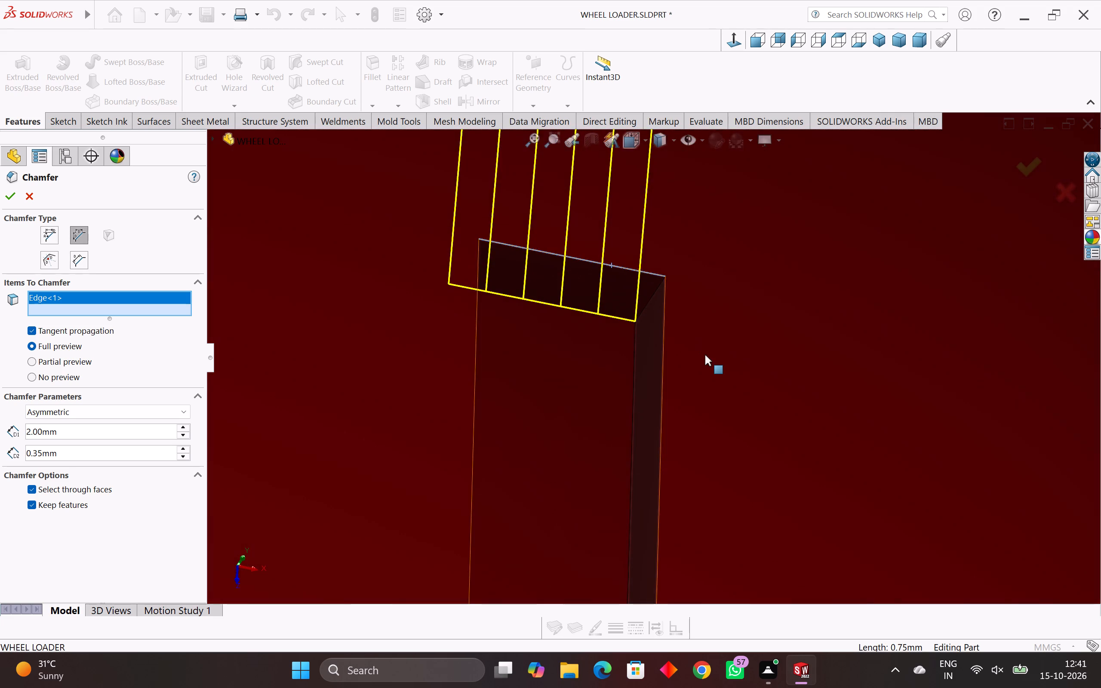
scroll(705, 355, "down", 3)
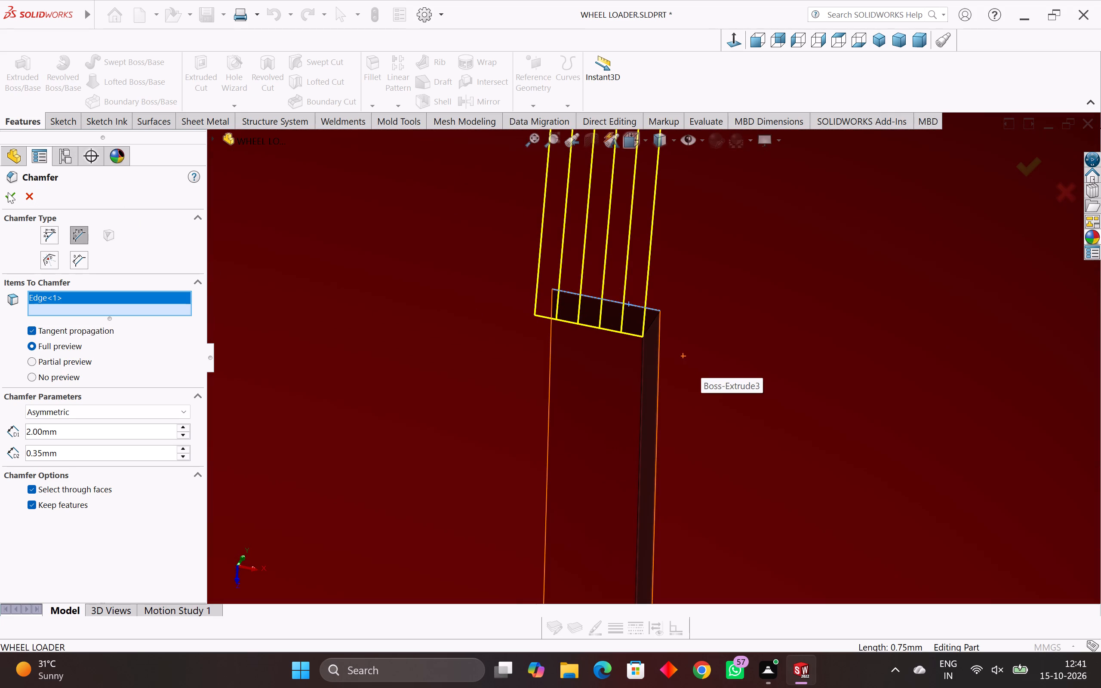
left_click(7, 193)
Examine the sloped end of the groove from several angles, and view the whole loader body in isometric.
scroll(540, 316, "down", 6)
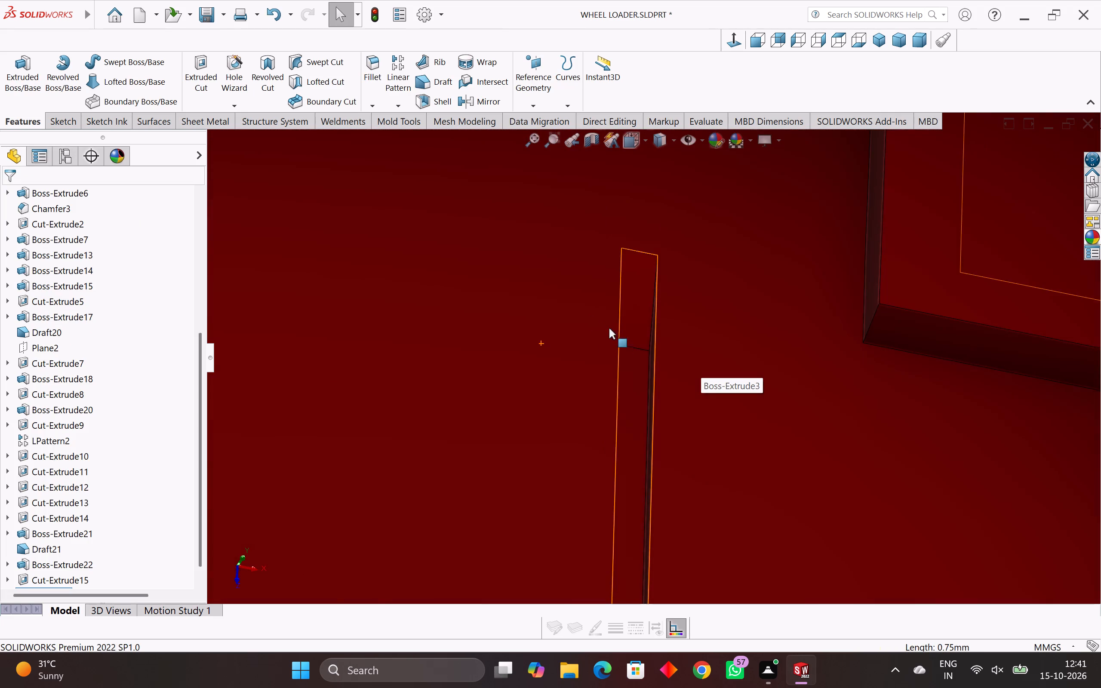
scroll(627, 350, "down", 3)
middle_click_drag(629, 353, 610, 327)
scroll(609, 333, "down", 5)
middle_click_drag(641, 466, 646, 486)
scroll(628, 369, "up", 3)
scroll(642, 326, "up", 2)
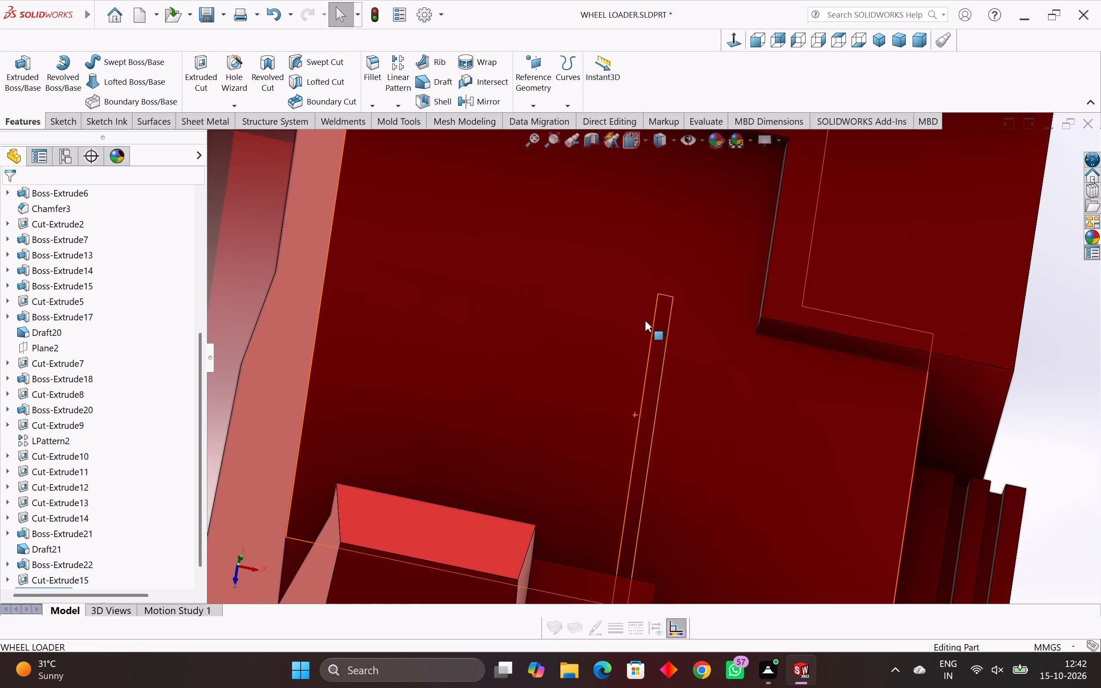
scroll(645, 321, "up", 3)
scroll(698, 286, "up", 3)
scroll(737, 426, "up", 3)
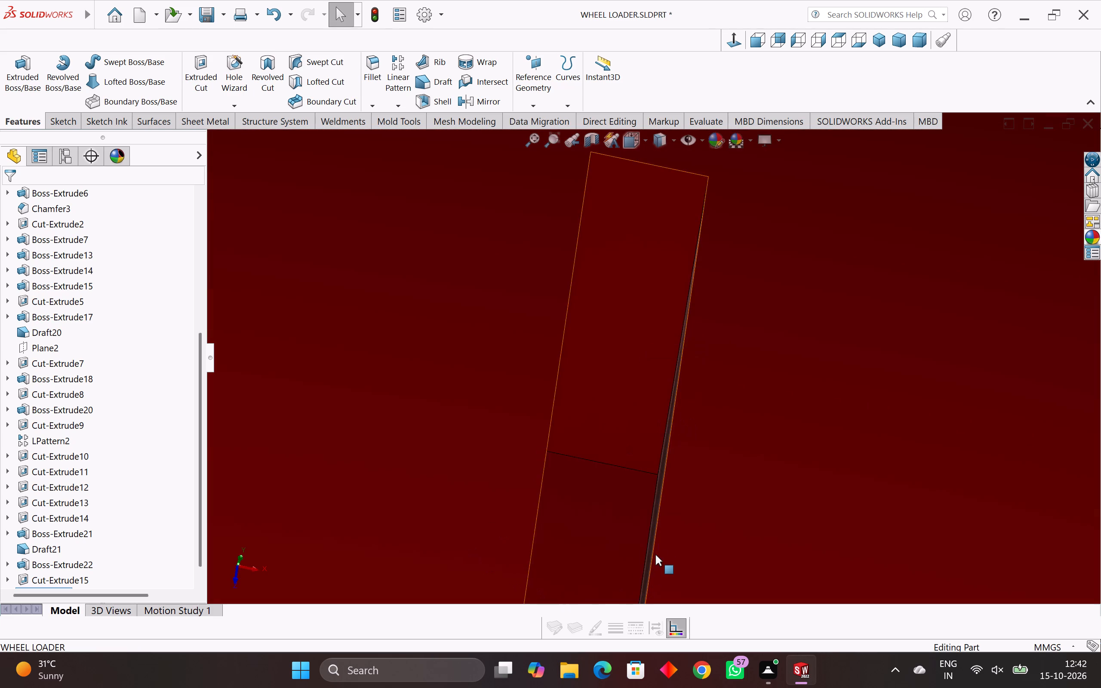
middle_click_drag(650, 563, 580, 596)
scroll(581, 596, "down", 2)
scroll(604, 560, "down", 4)
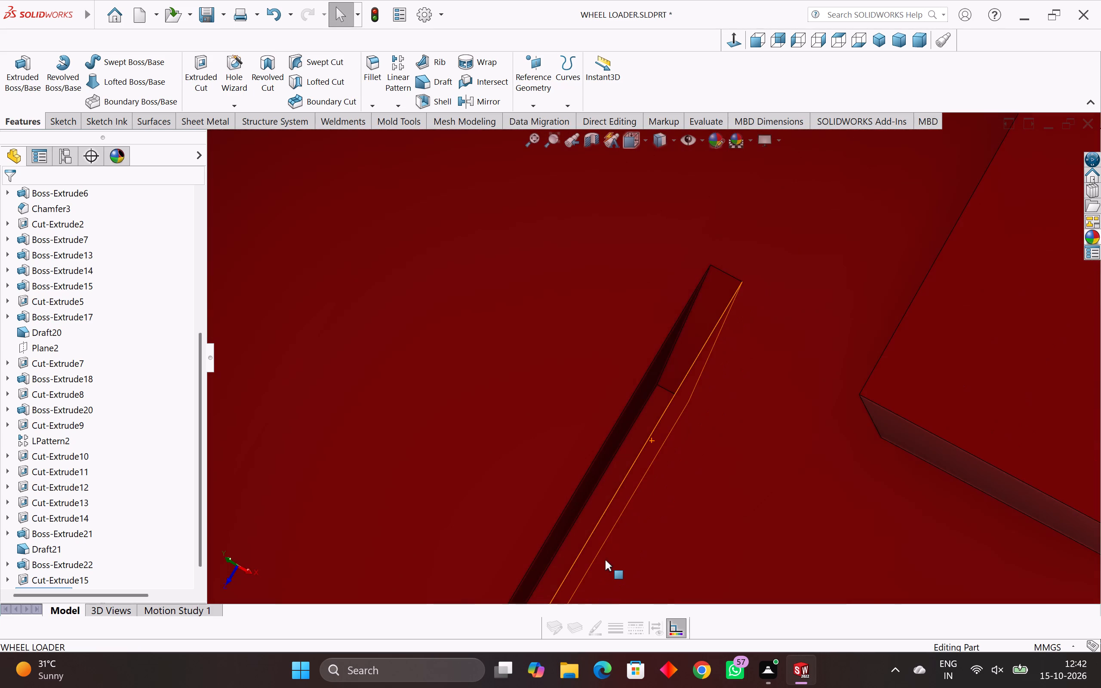
scroll(605, 560, "down", 4)
middle_click_drag(602, 549, 646, 539)
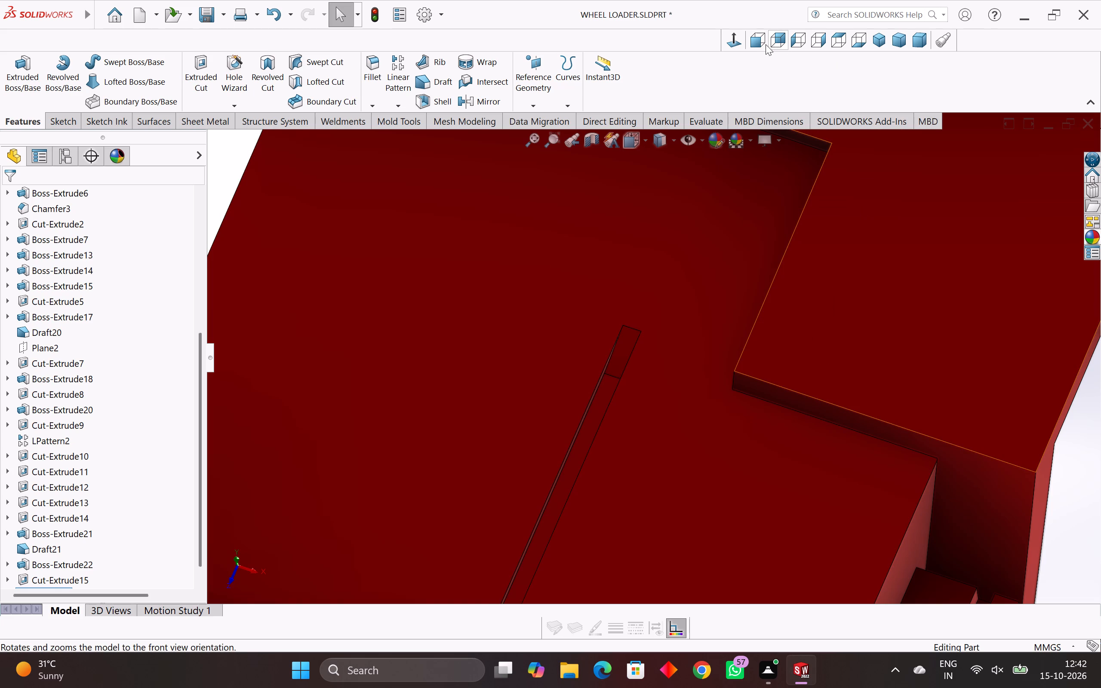
left_click(877, 37)
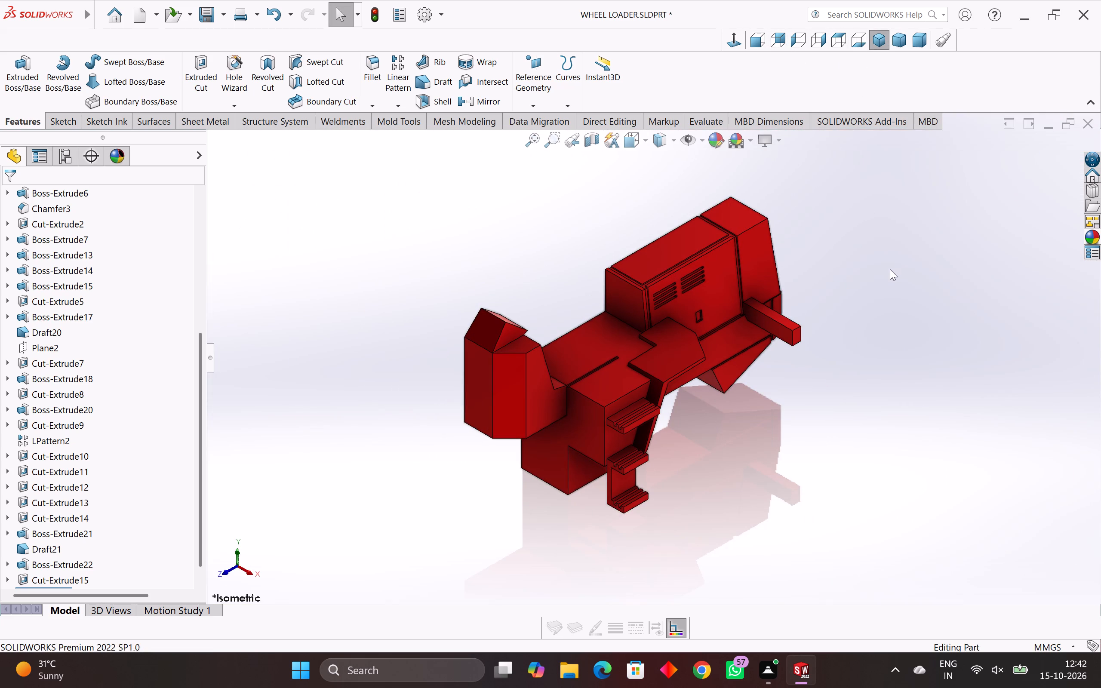
In a new 3D sketch, draw two connected centerlines on the upper step's innermost bar: about 1.79 mm lengthwise from its end edge's midpoint, 1.25 mm across to its long edge.
left_click(890, 269)
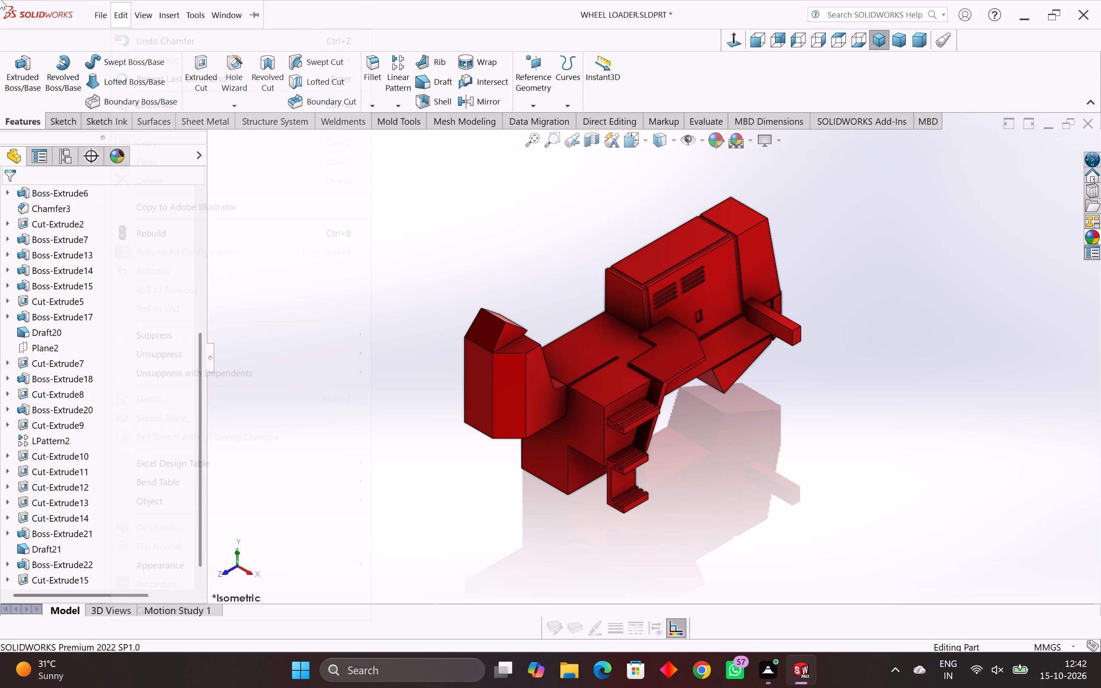
left_click(65, 120)
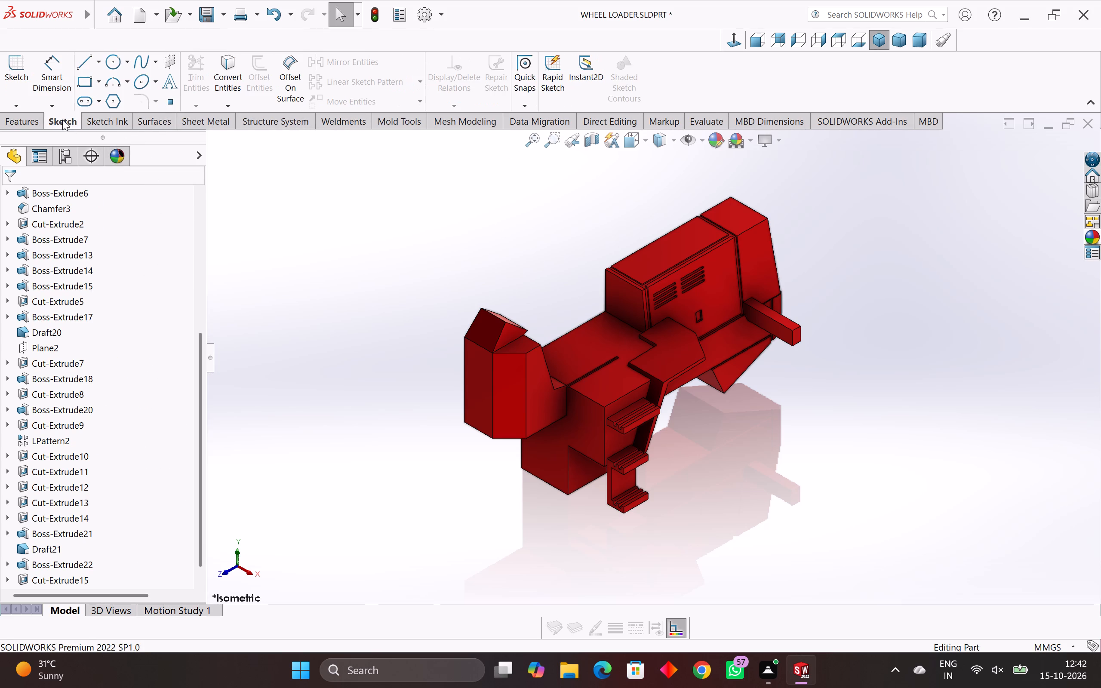
left_click(12, 105)
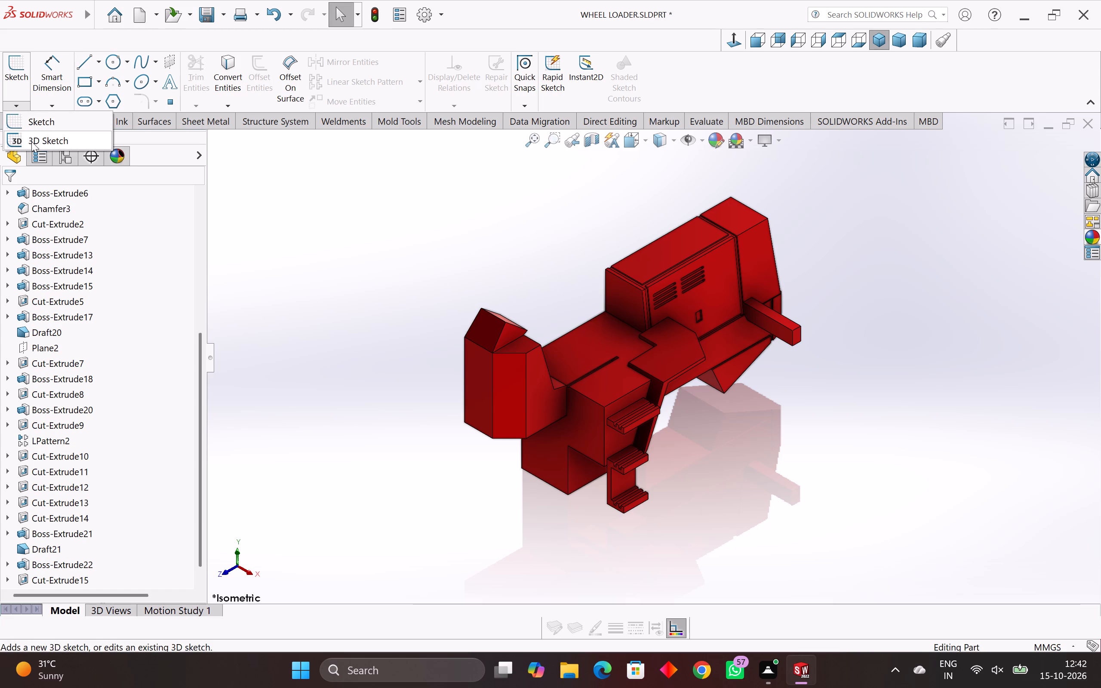
left_click(31, 141)
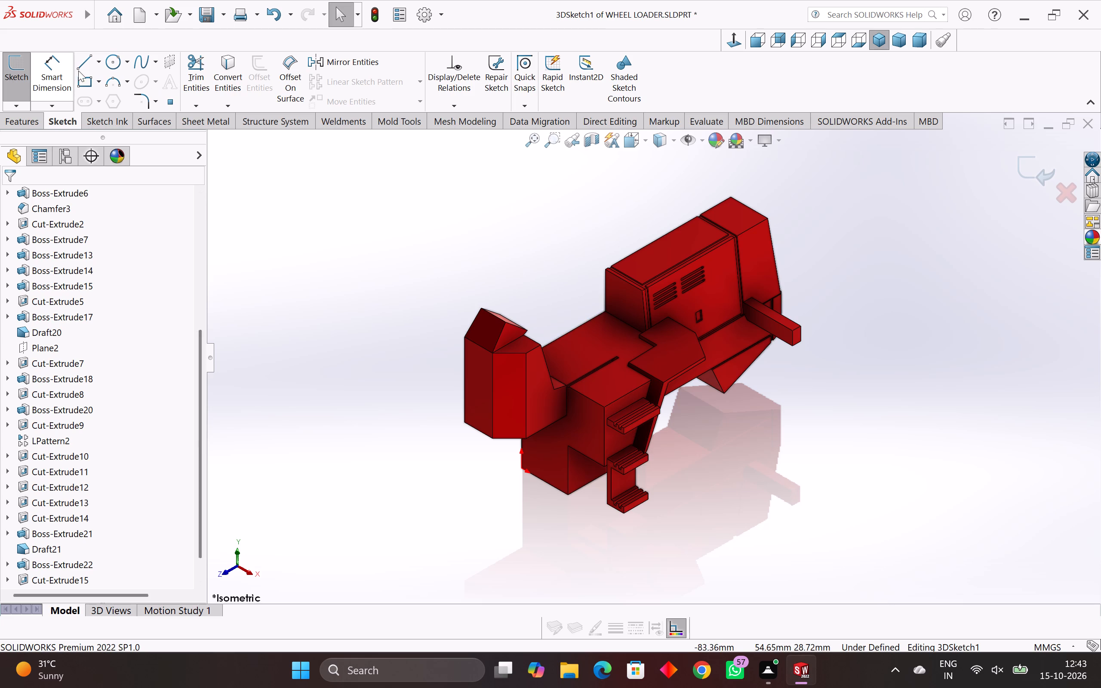
left_click(100, 62)
left_click(106, 104)
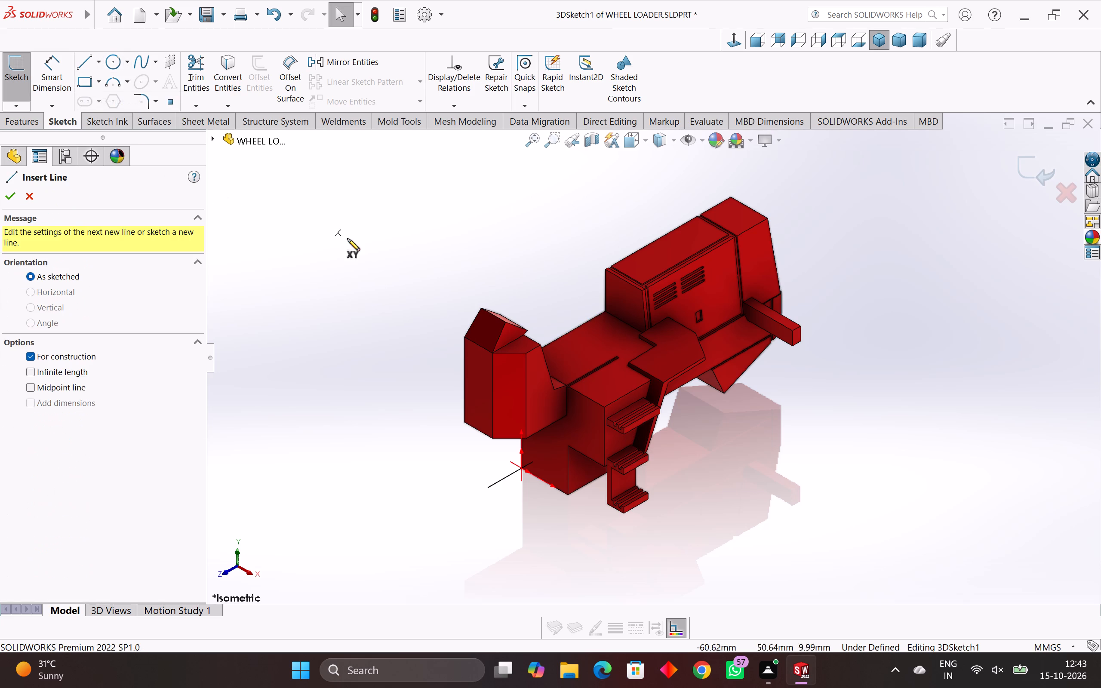
scroll(656, 424, "up", 8)
scroll(649, 346, "up", 4)
scroll(674, 313, "up", 3)
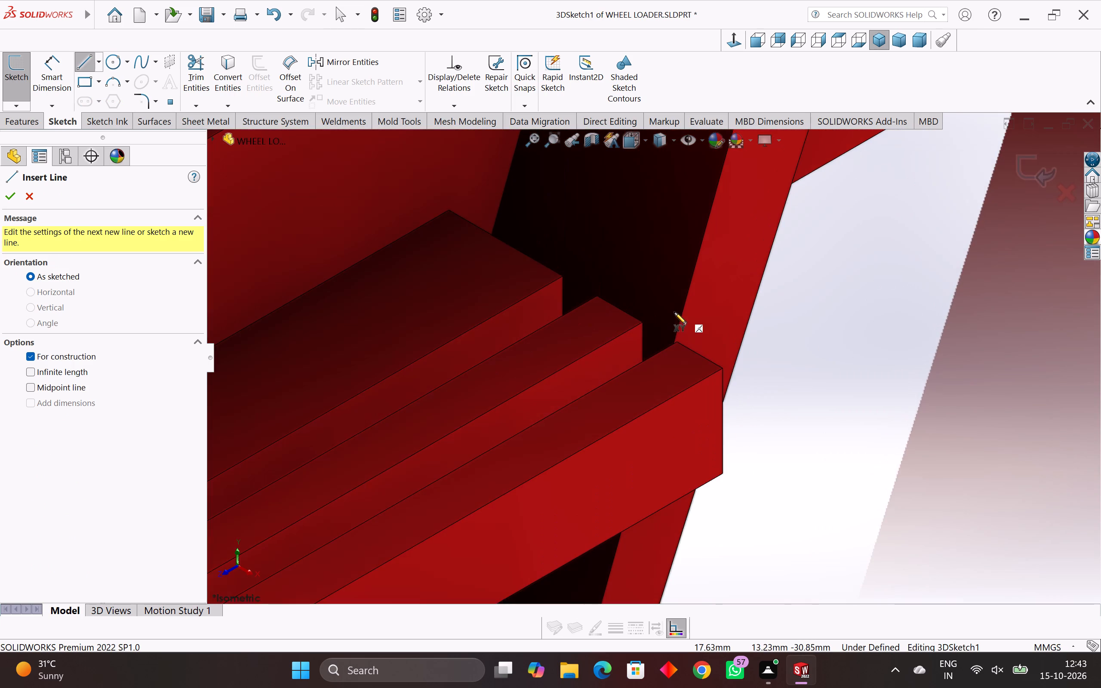
scroll(649, 297, "up", 4)
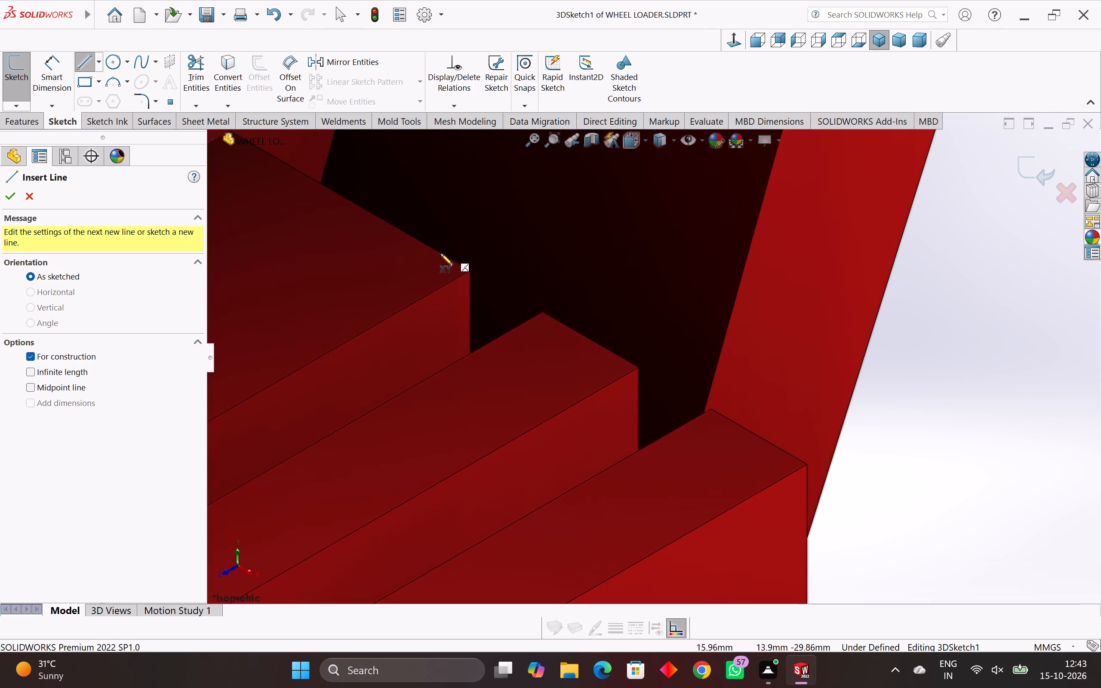
scroll(429, 245, "up", 1)
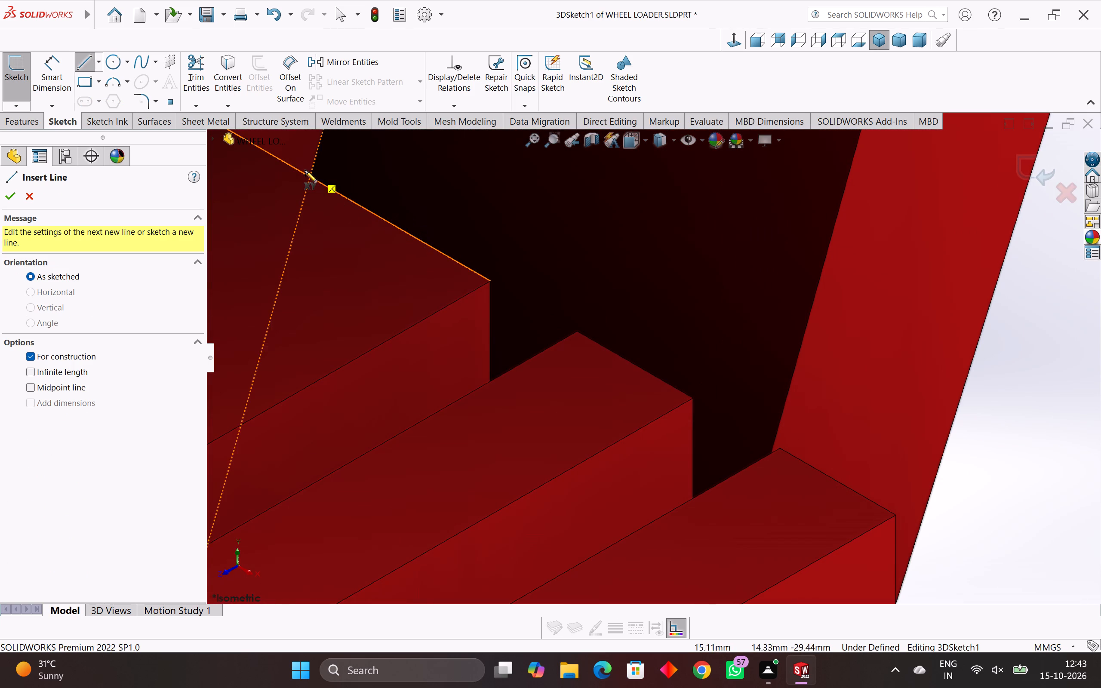
left_click(346, 197)
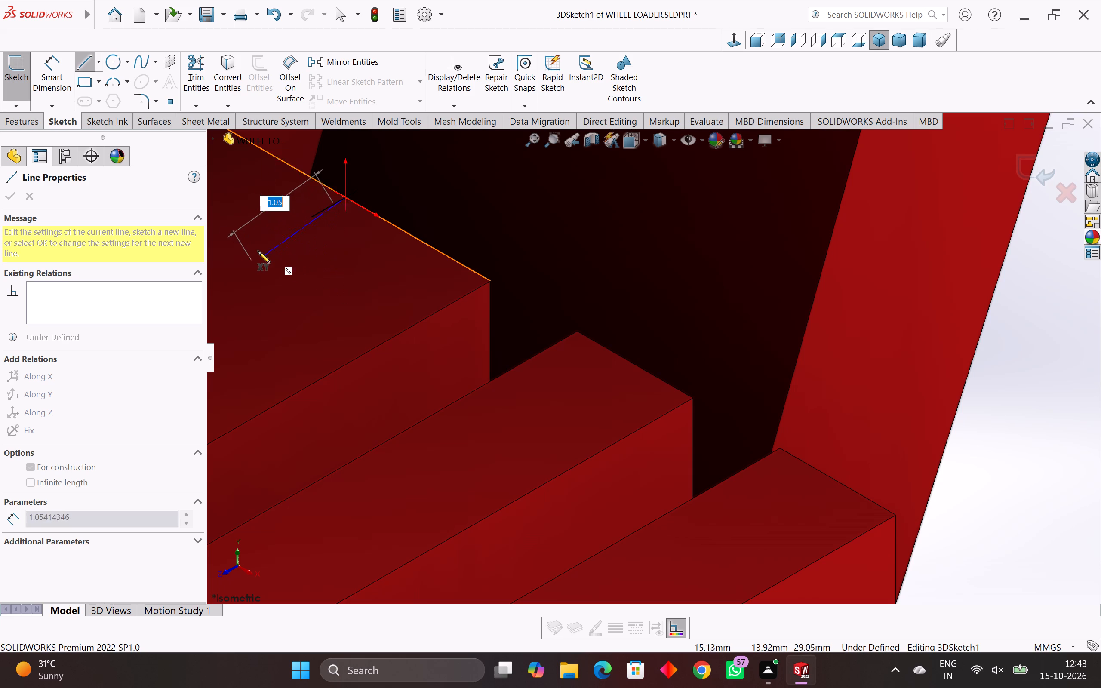
key("Tab")
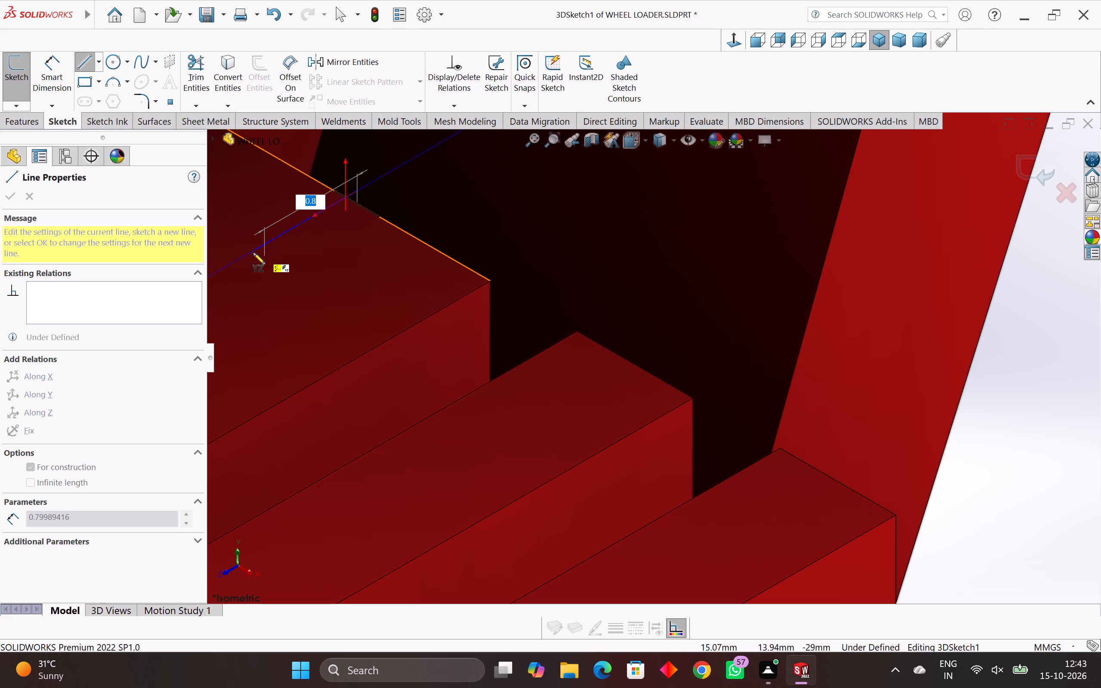
scroll(253, 252, "down", 3)
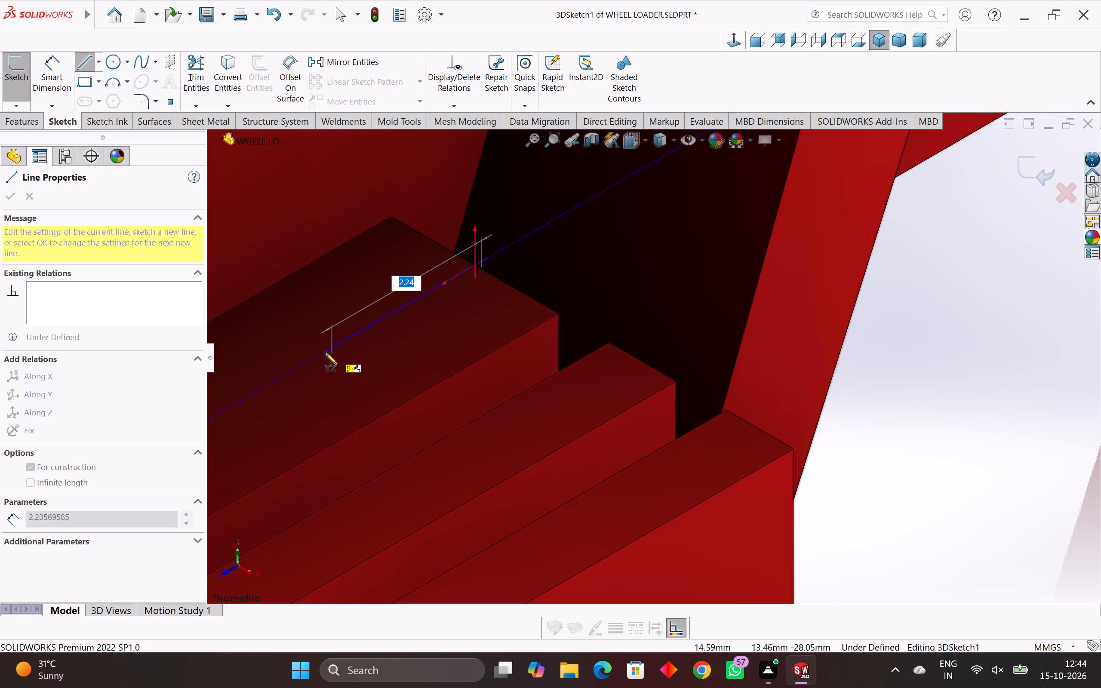
key("Tab")
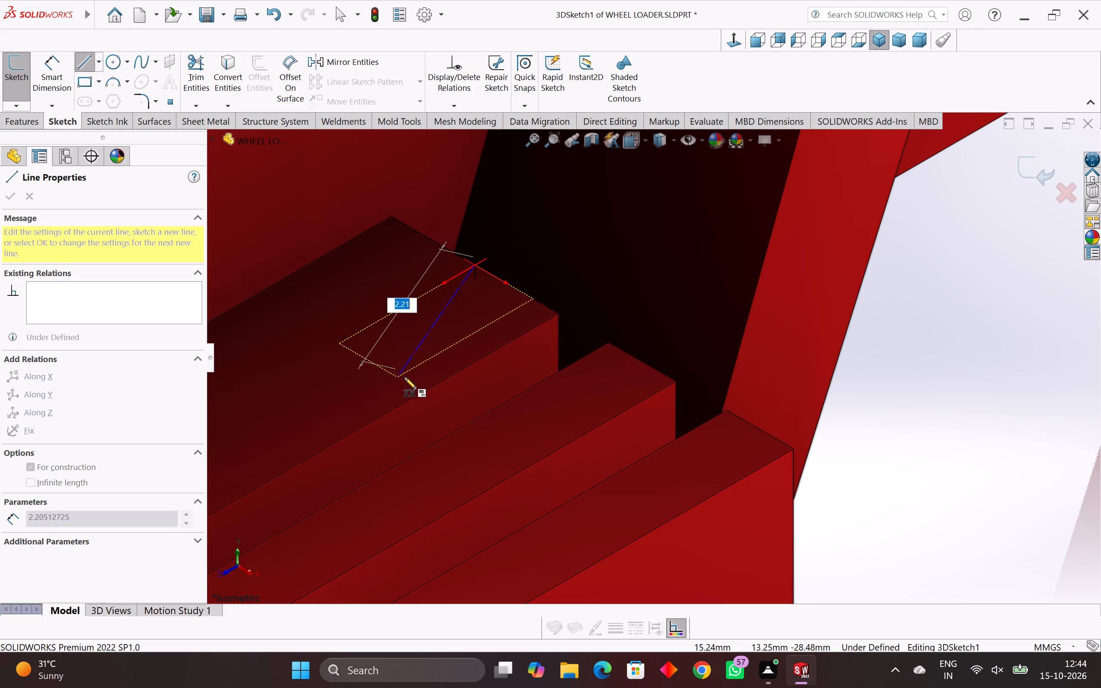
left_click(355, 335)
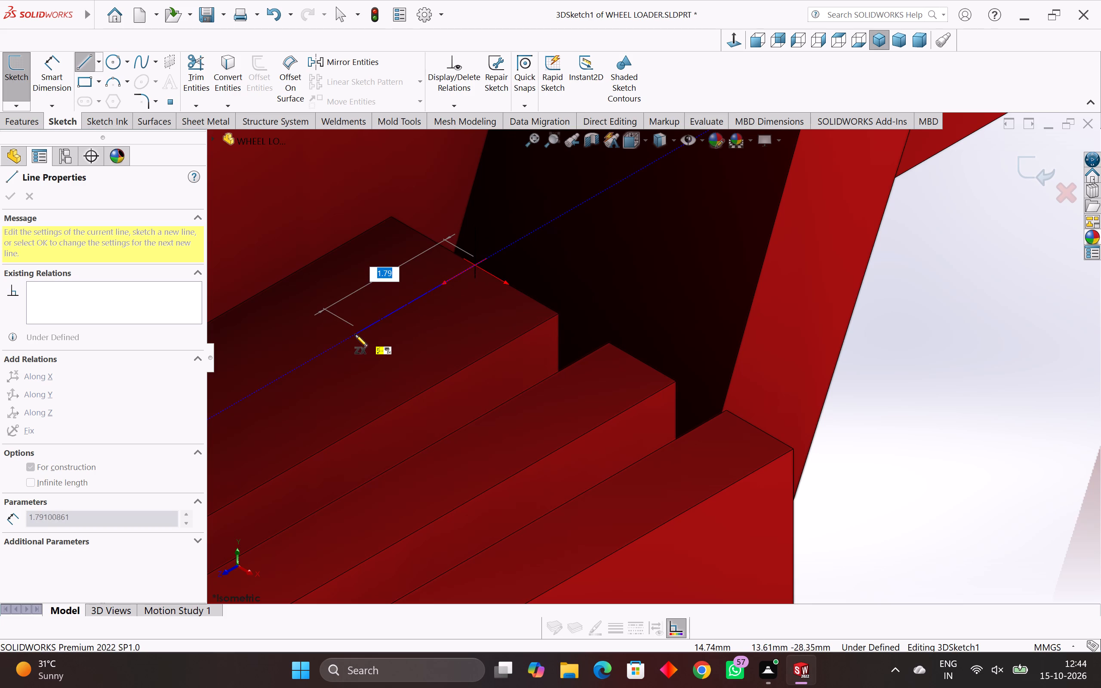
left_click(440, 382)
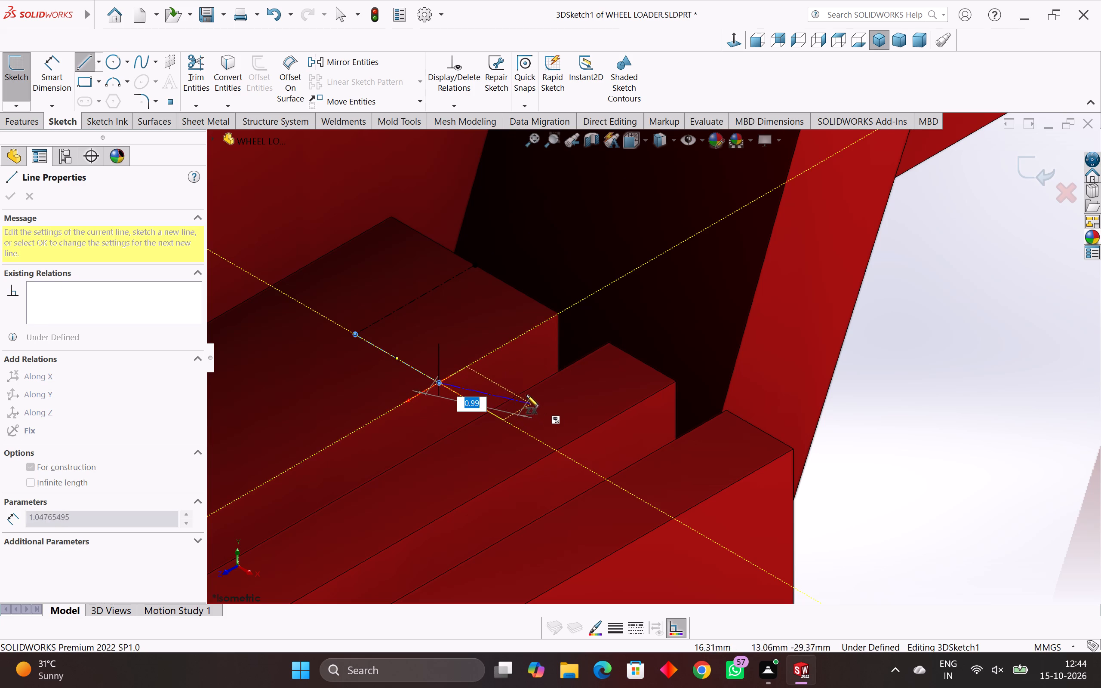
key("Escape")
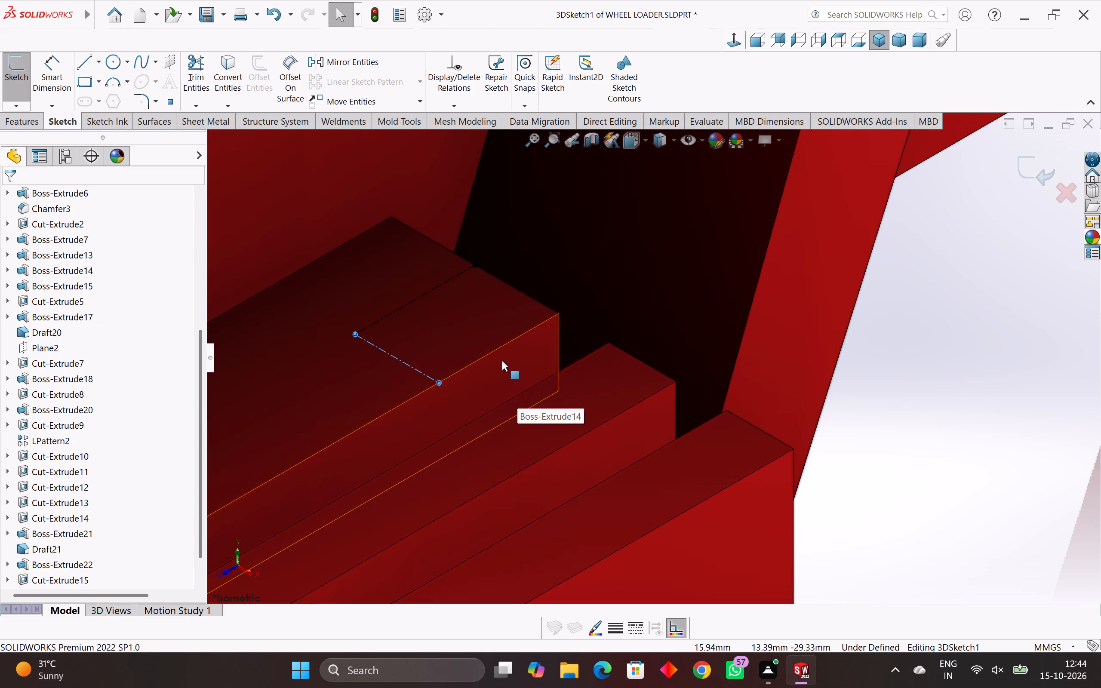
Dimension the lengthwise construction line on the step bar's top face and set it to 1.5 mm.
scroll(411, 294, "up", 3)
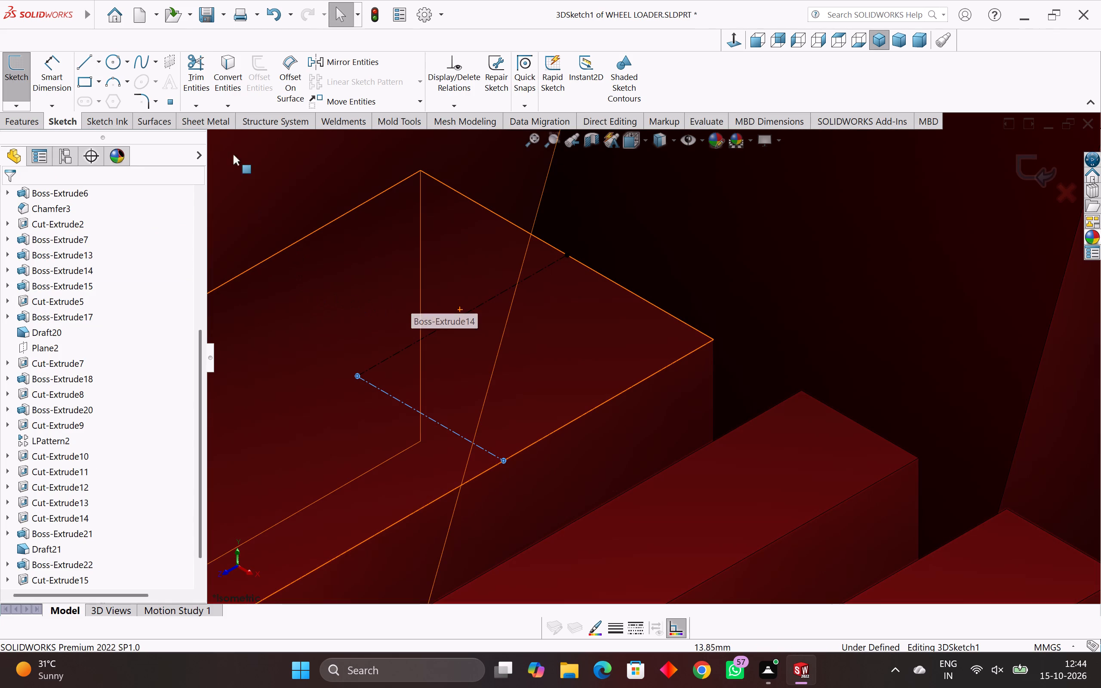
left_click(62, 71)
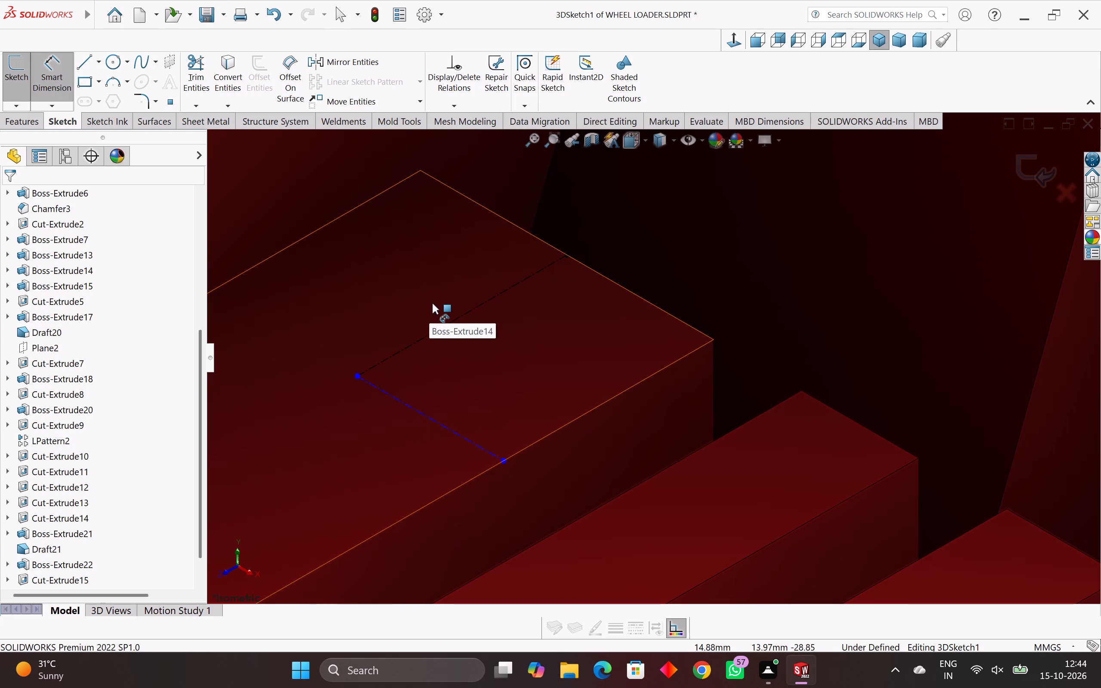
left_click(460, 315)
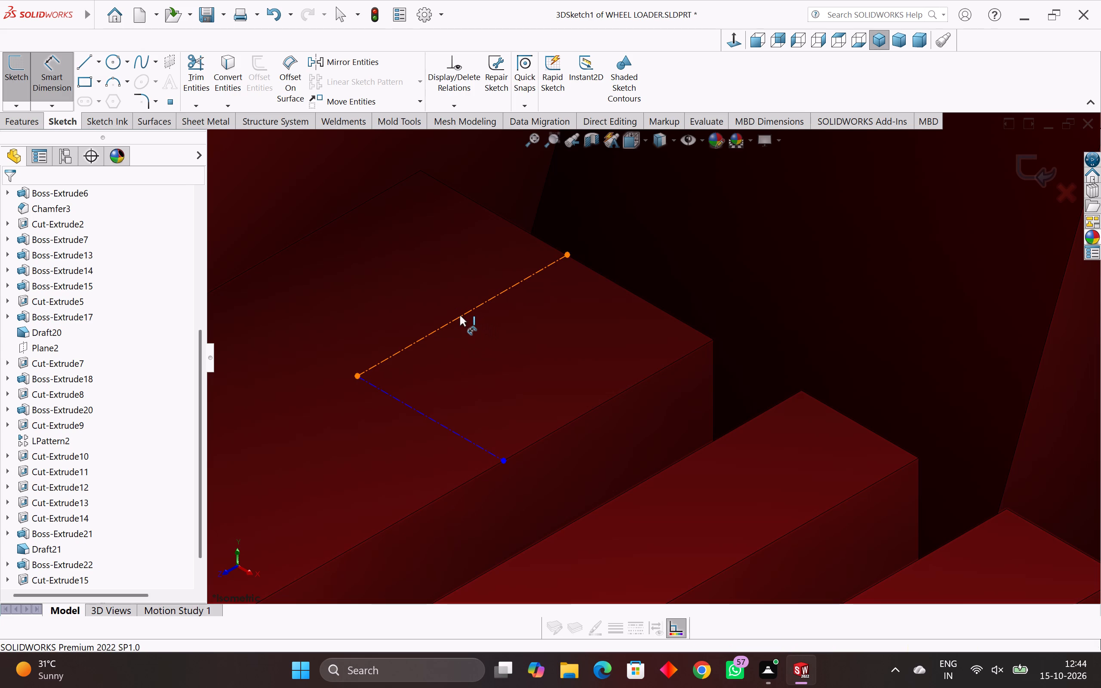
scroll(652, 520, "down", 4)
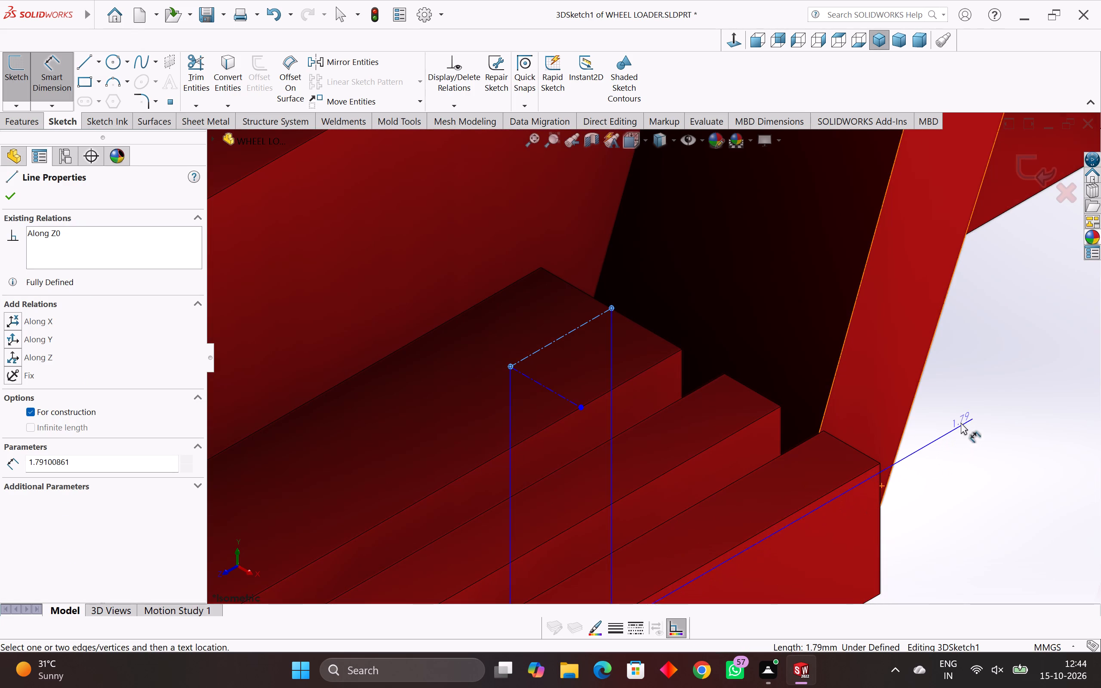
left_click(965, 408)
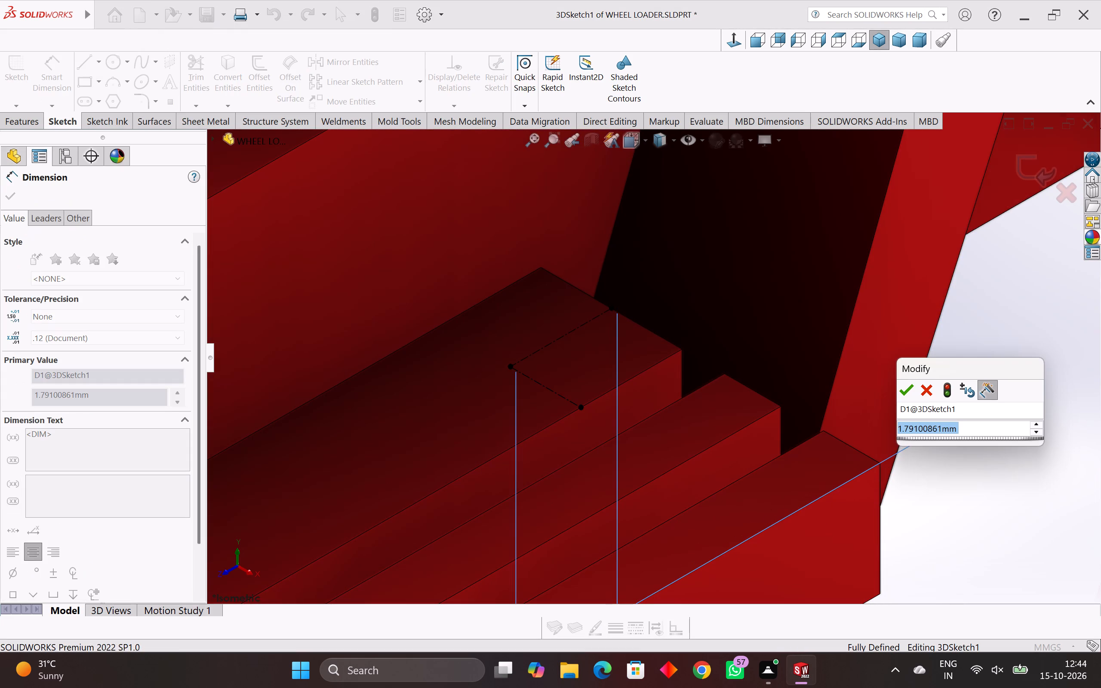
type("1.5")
key("Return")
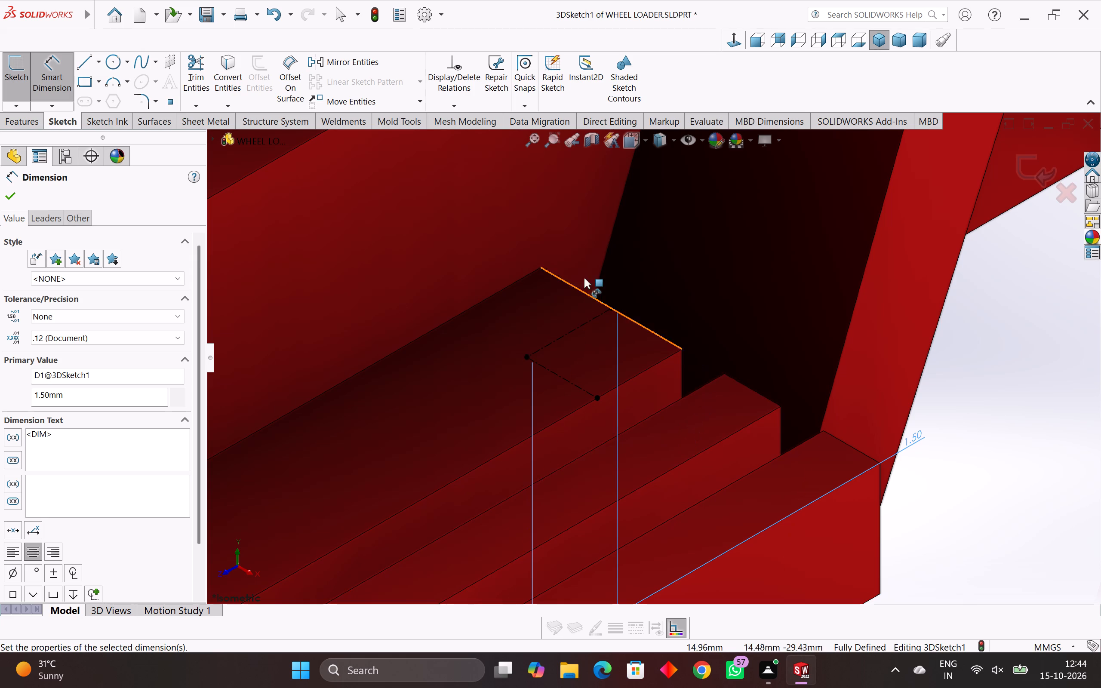
Add a driven dimension between the lengthwise construction line's point on the end edge and the bar's inner top corner.
scroll(605, 284, "up", 4)
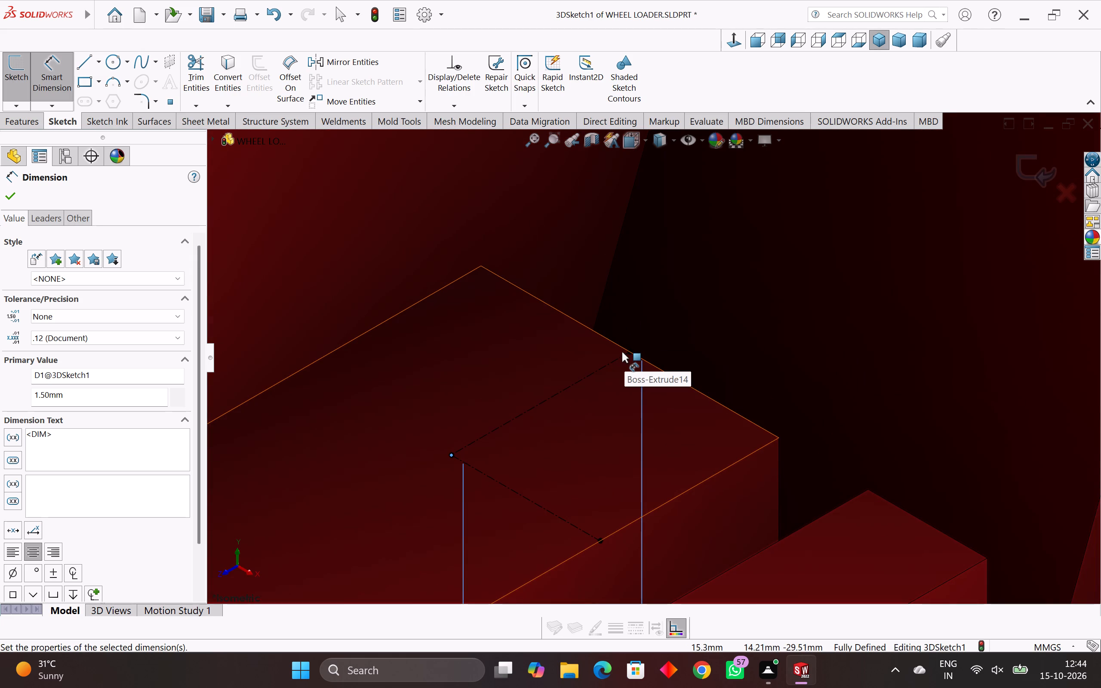
scroll(622, 352, "up", 1)
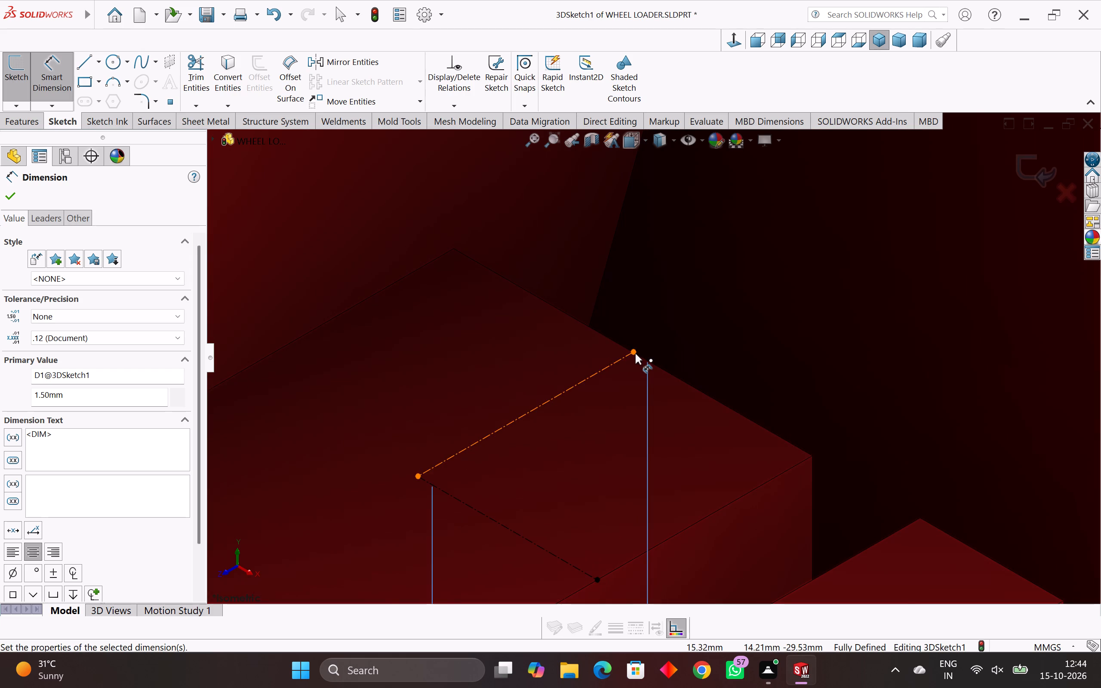
scroll(636, 352, "up", 12)
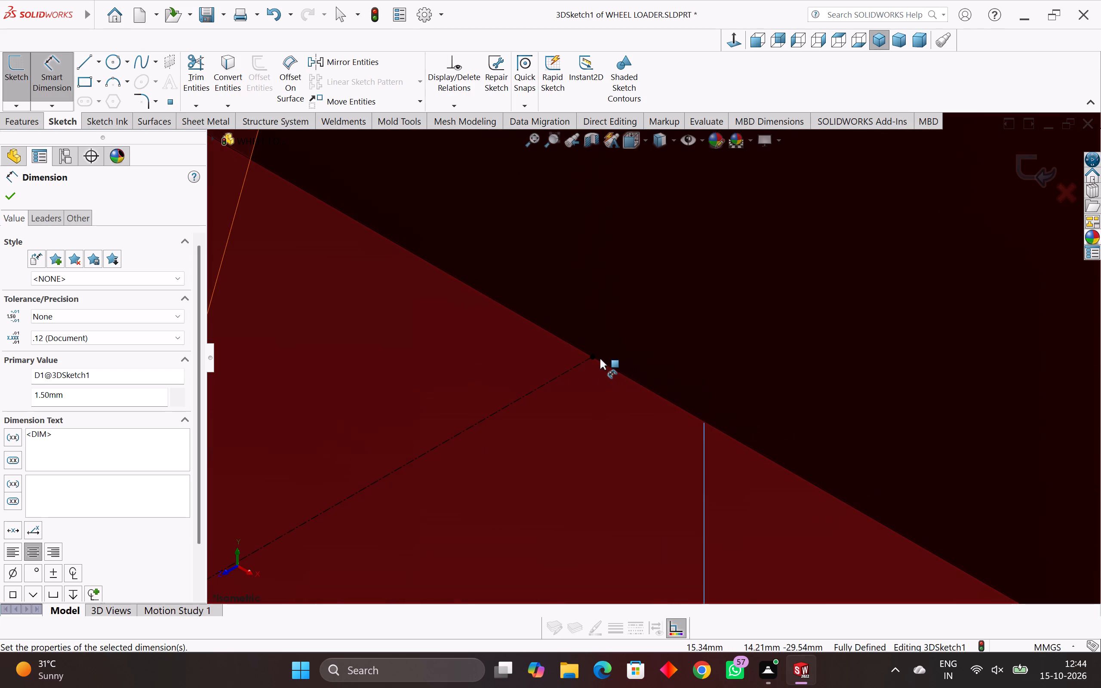
left_click(594, 356)
scroll(520, 294, "down", 4)
scroll(472, 288, "down", 3)
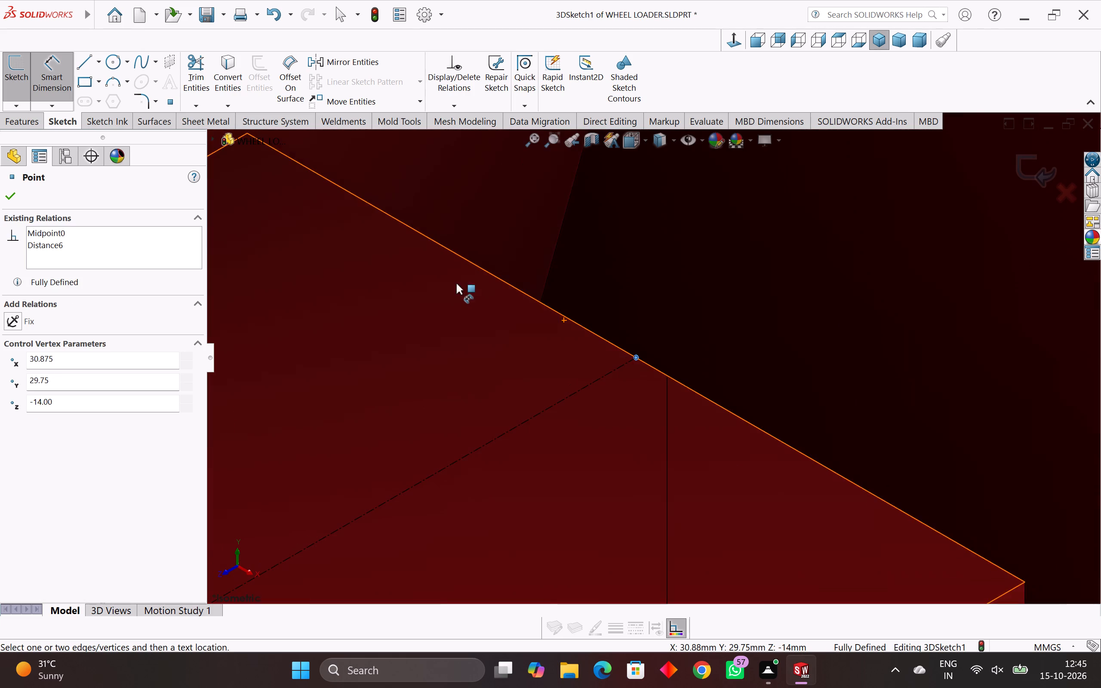
scroll(427, 268, "down", 4)
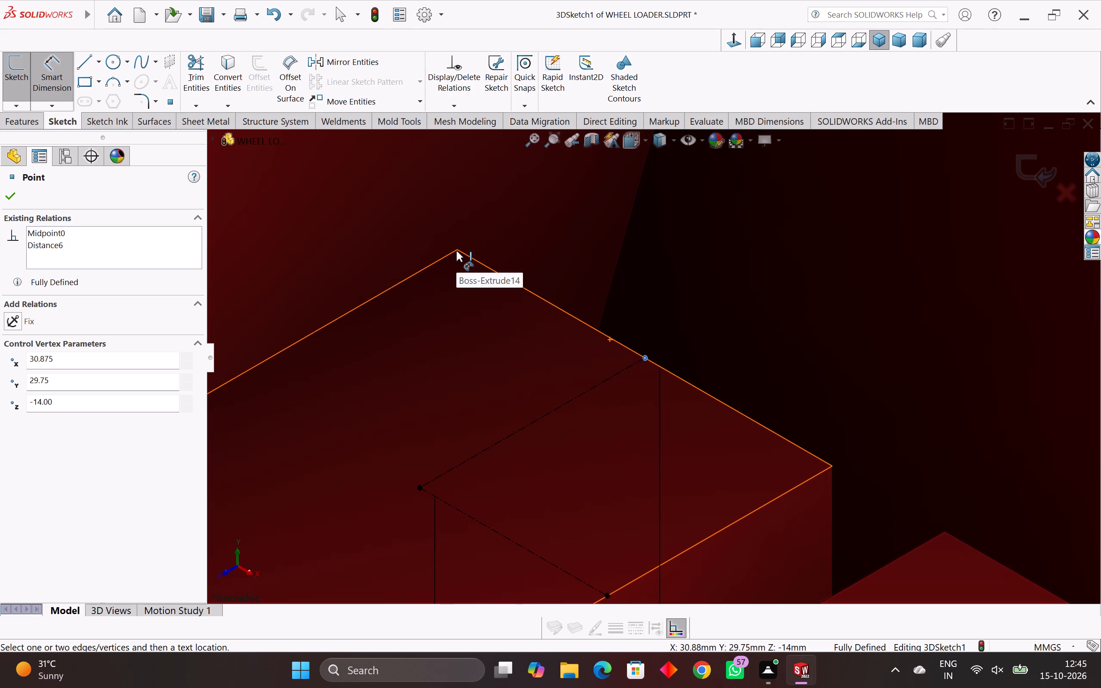
left_click(456, 250)
scroll(660, 241, "down", 3)
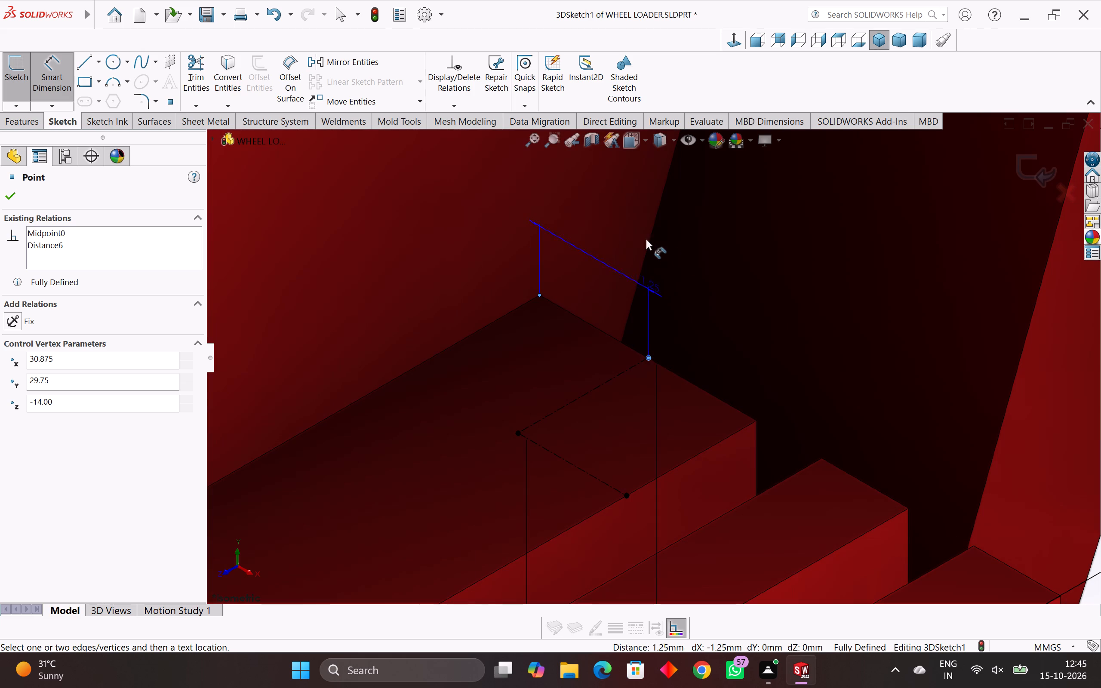
scroll(951, 365, "down", 4)
left_click(969, 385)
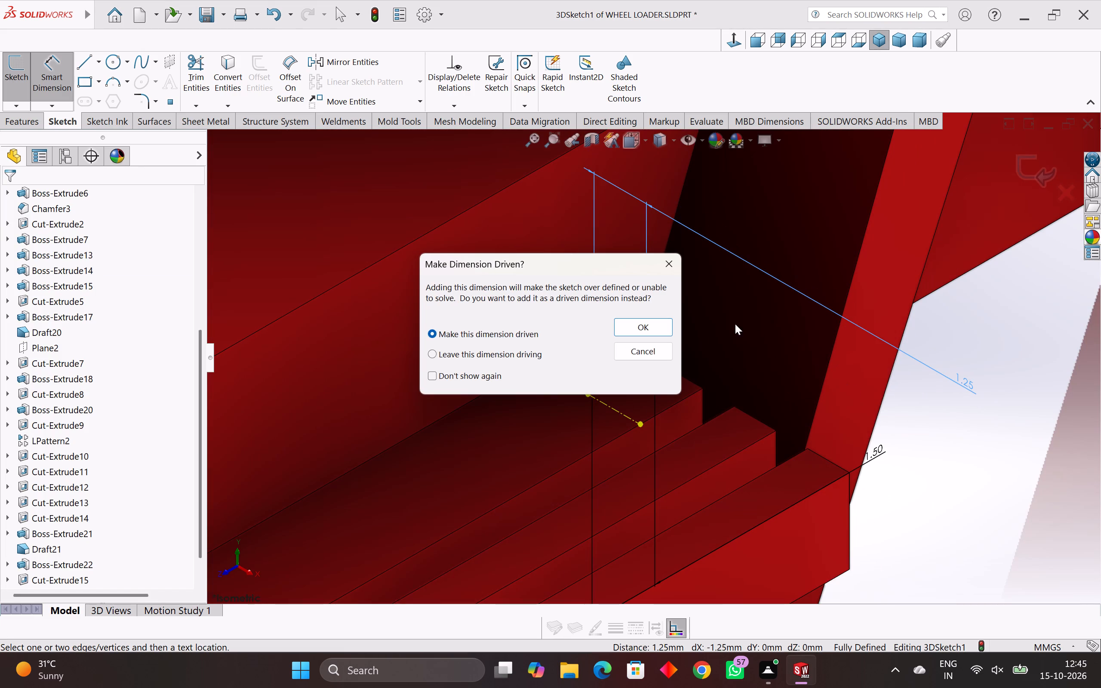
left_click(651, 324)
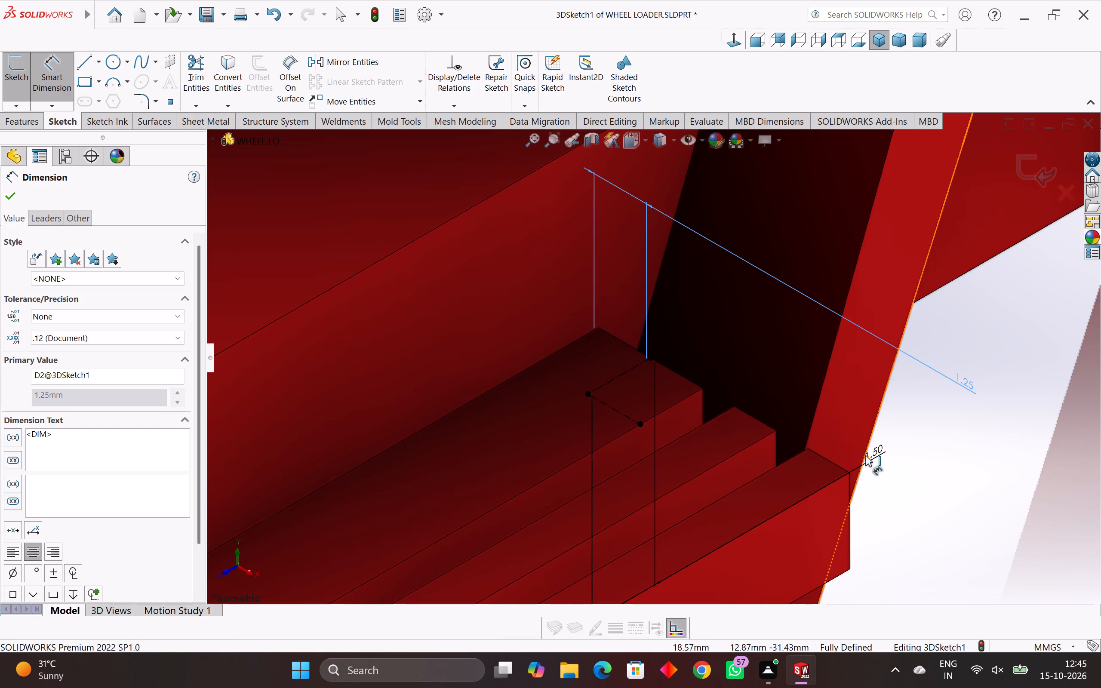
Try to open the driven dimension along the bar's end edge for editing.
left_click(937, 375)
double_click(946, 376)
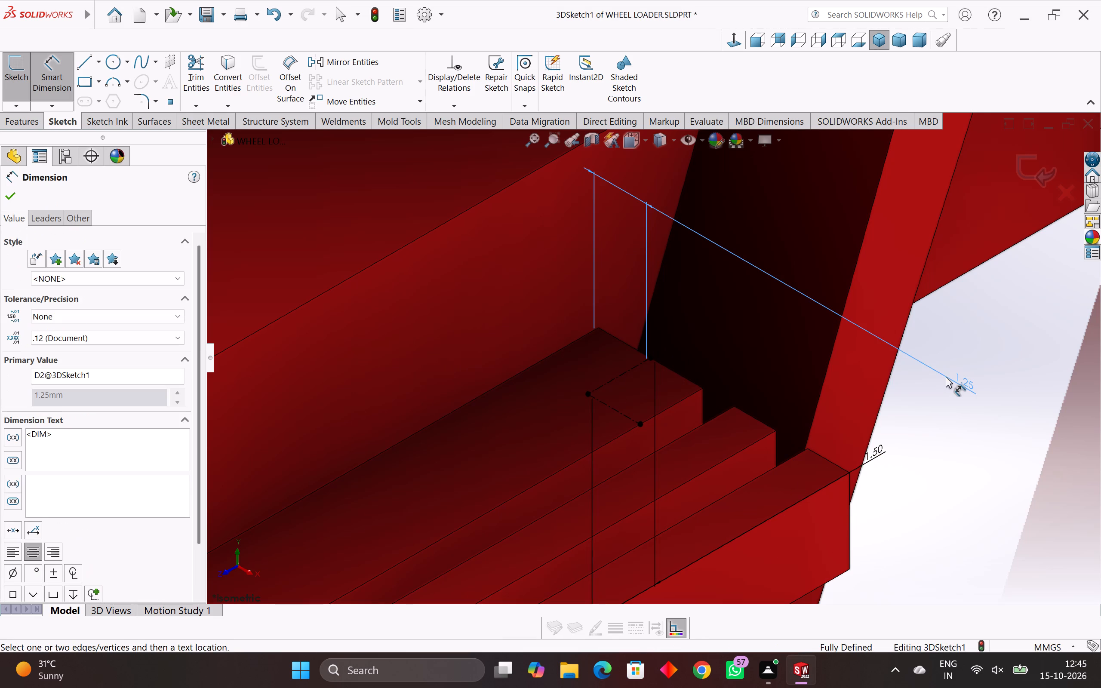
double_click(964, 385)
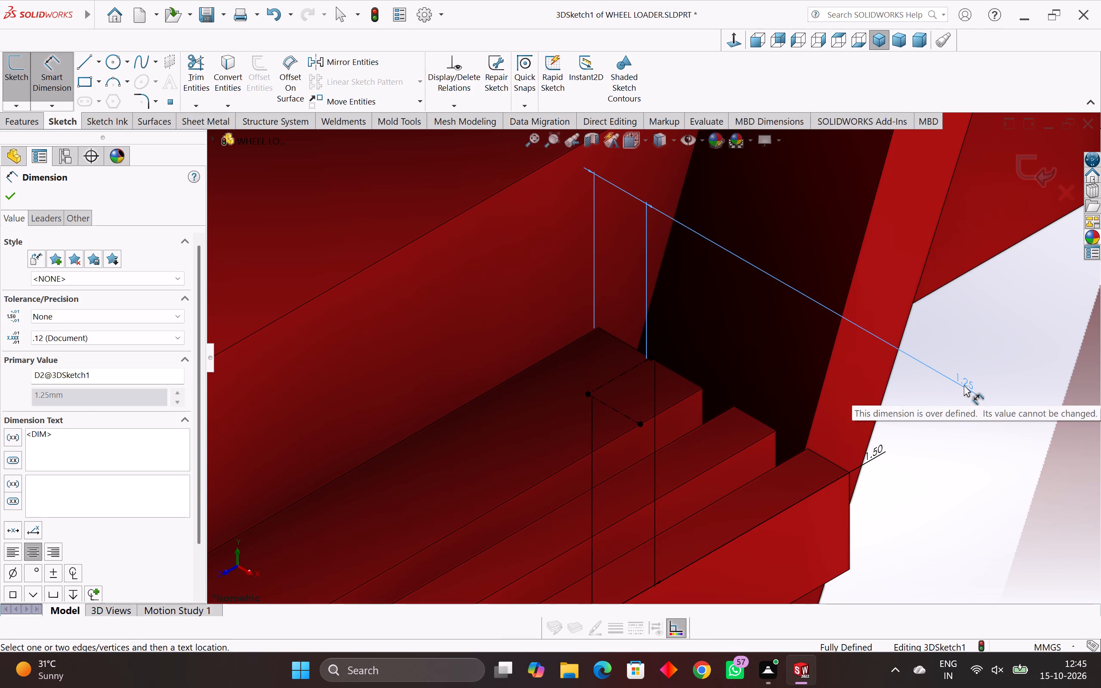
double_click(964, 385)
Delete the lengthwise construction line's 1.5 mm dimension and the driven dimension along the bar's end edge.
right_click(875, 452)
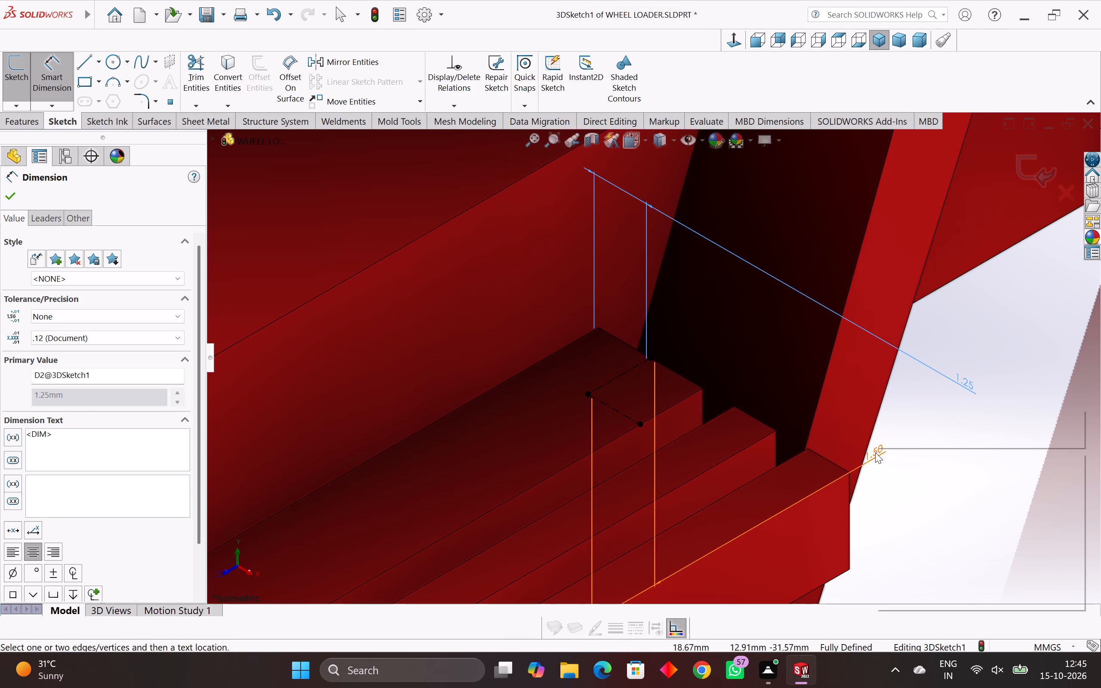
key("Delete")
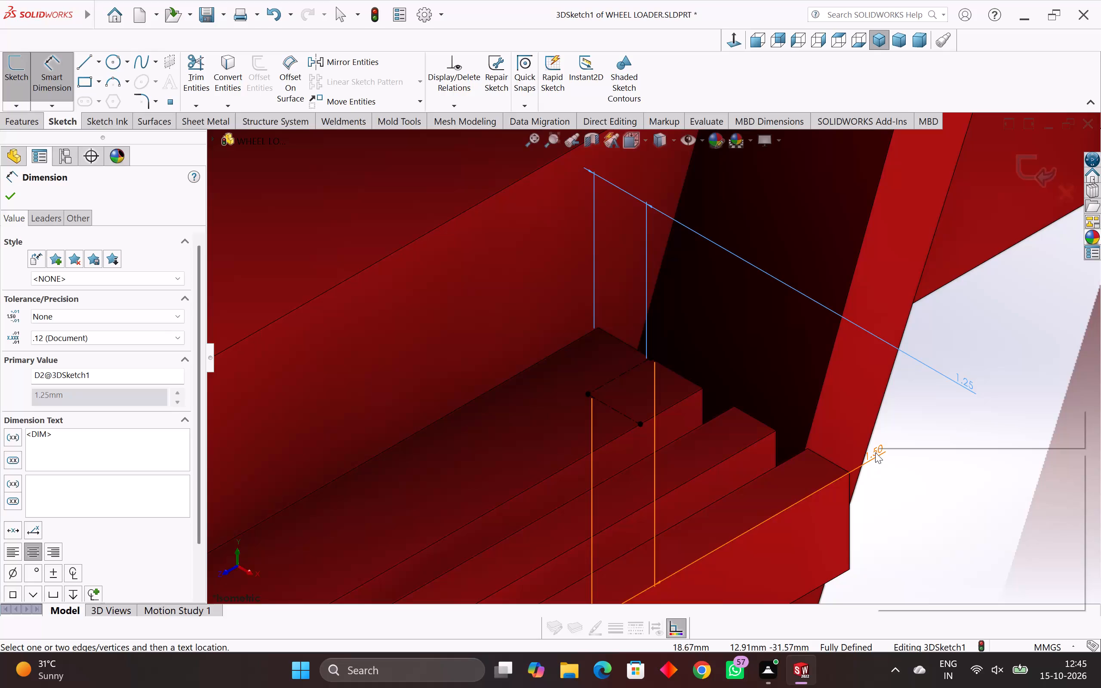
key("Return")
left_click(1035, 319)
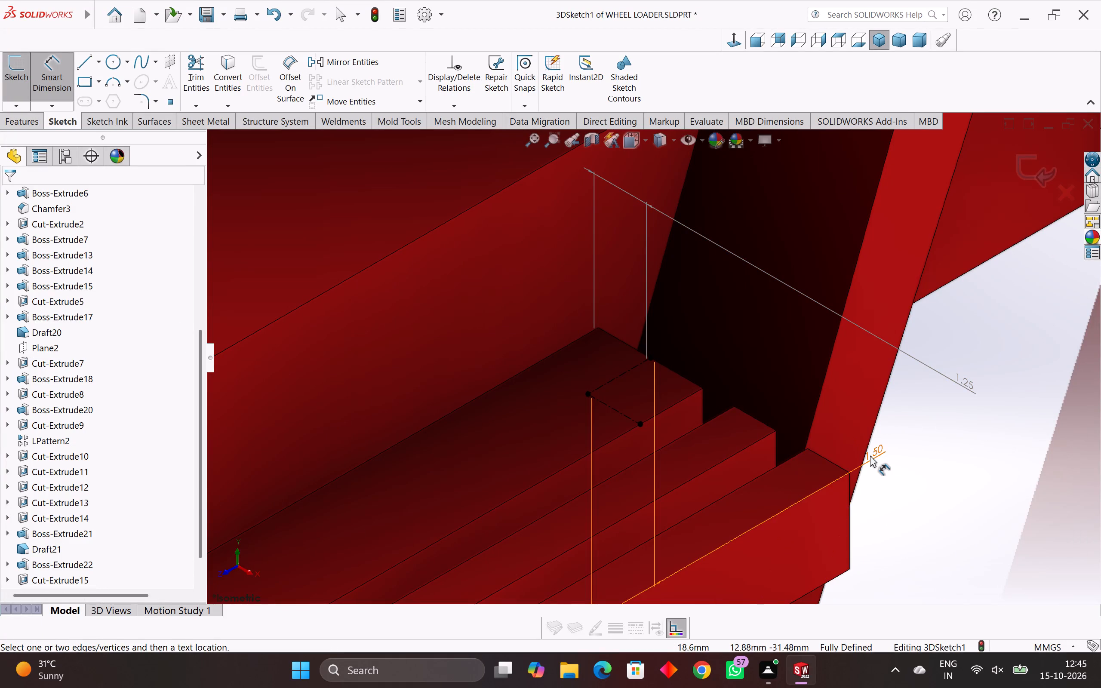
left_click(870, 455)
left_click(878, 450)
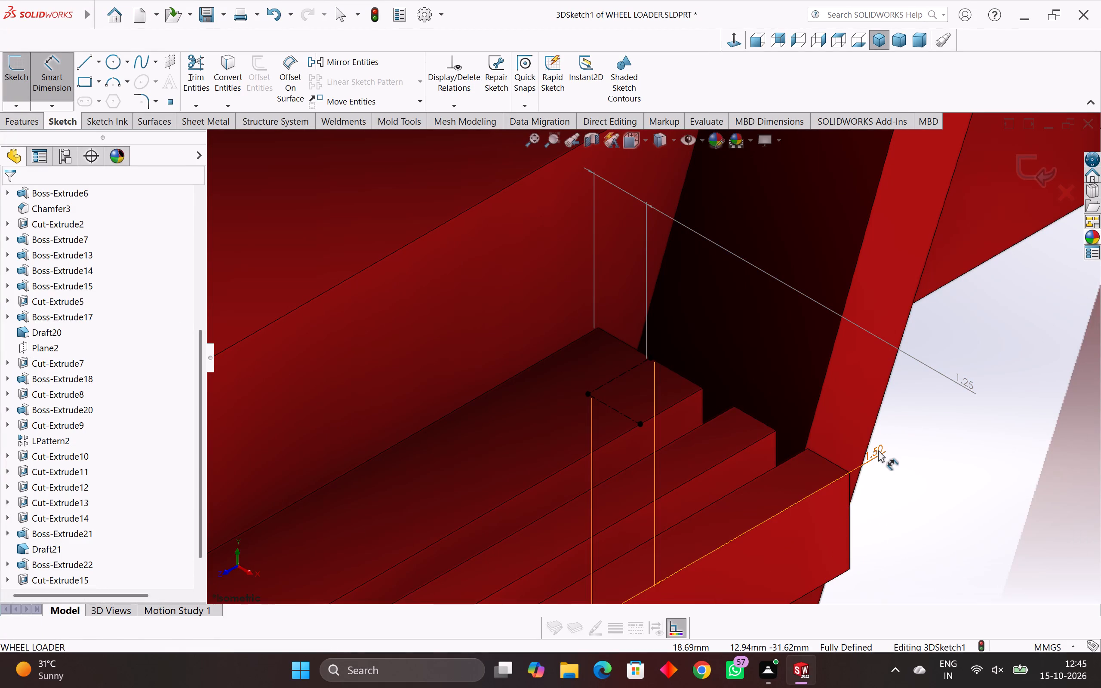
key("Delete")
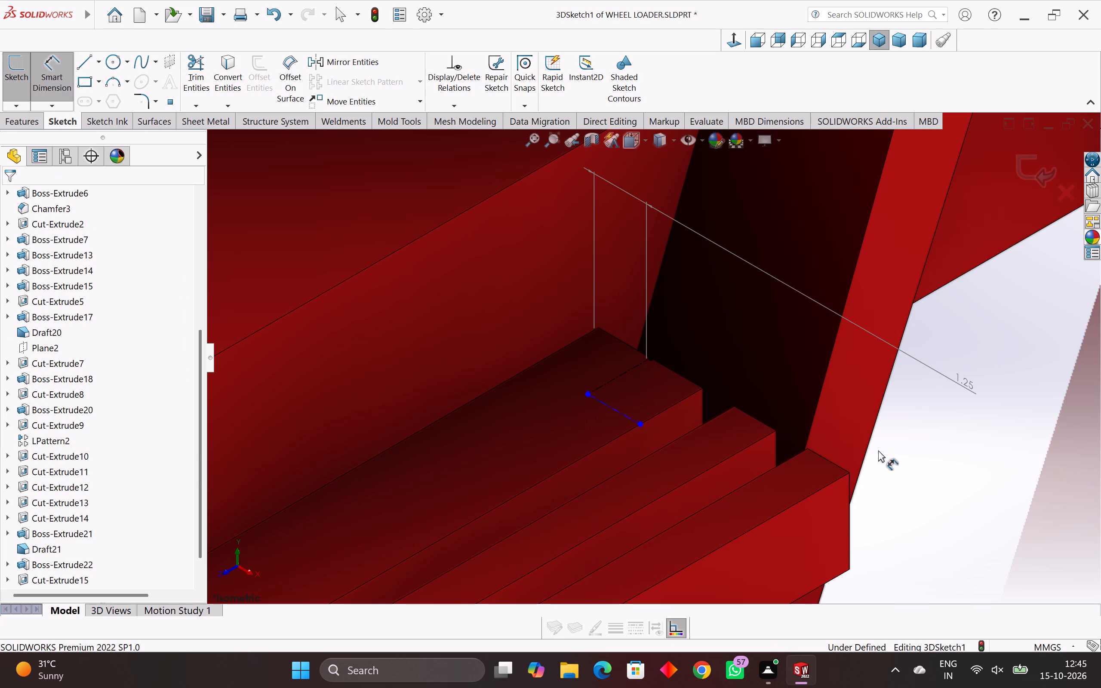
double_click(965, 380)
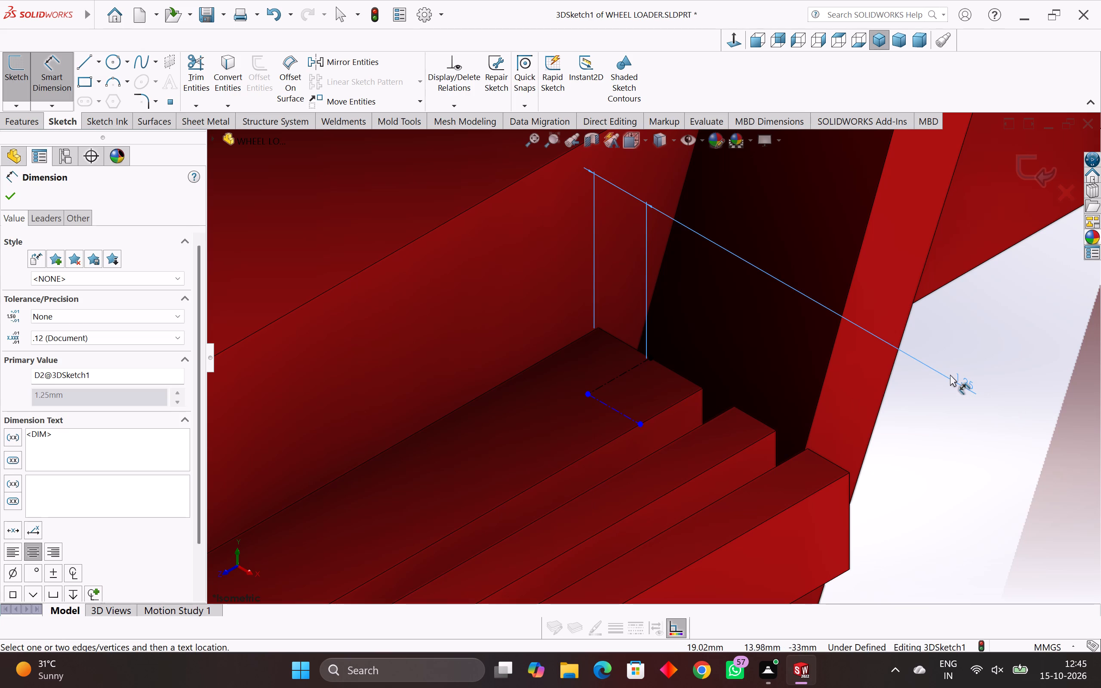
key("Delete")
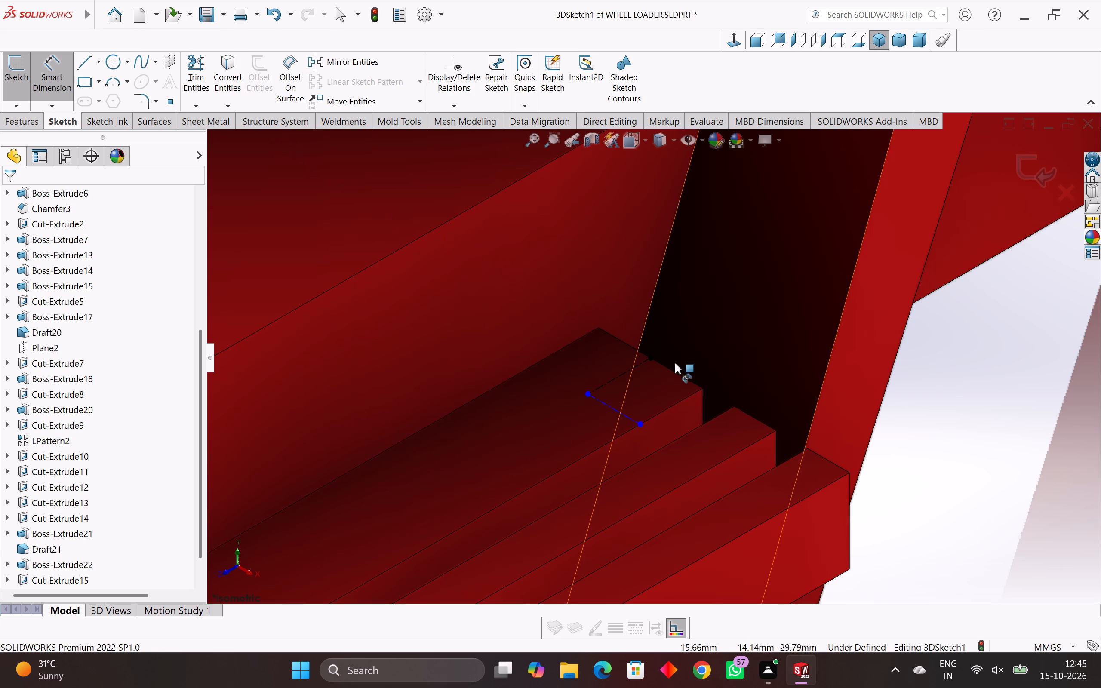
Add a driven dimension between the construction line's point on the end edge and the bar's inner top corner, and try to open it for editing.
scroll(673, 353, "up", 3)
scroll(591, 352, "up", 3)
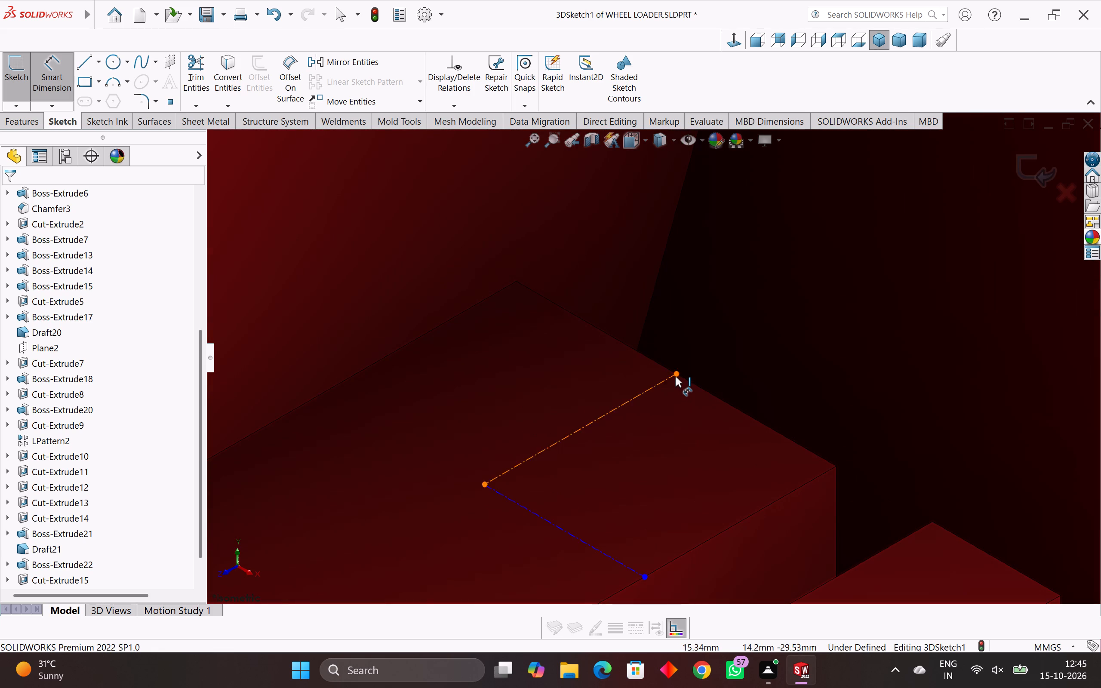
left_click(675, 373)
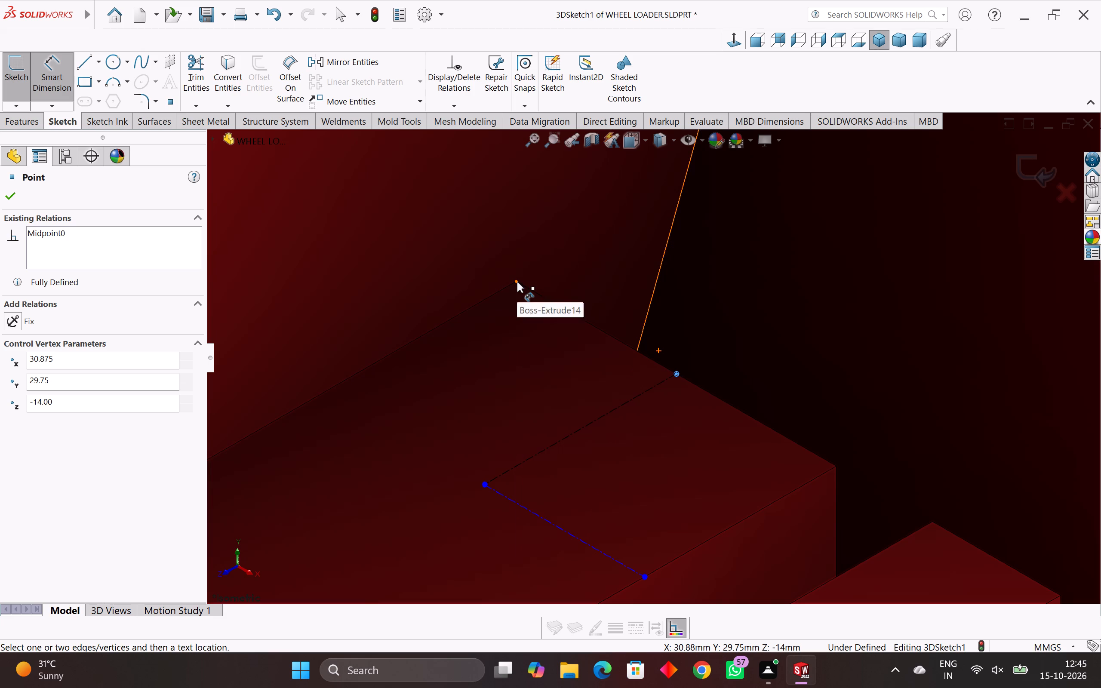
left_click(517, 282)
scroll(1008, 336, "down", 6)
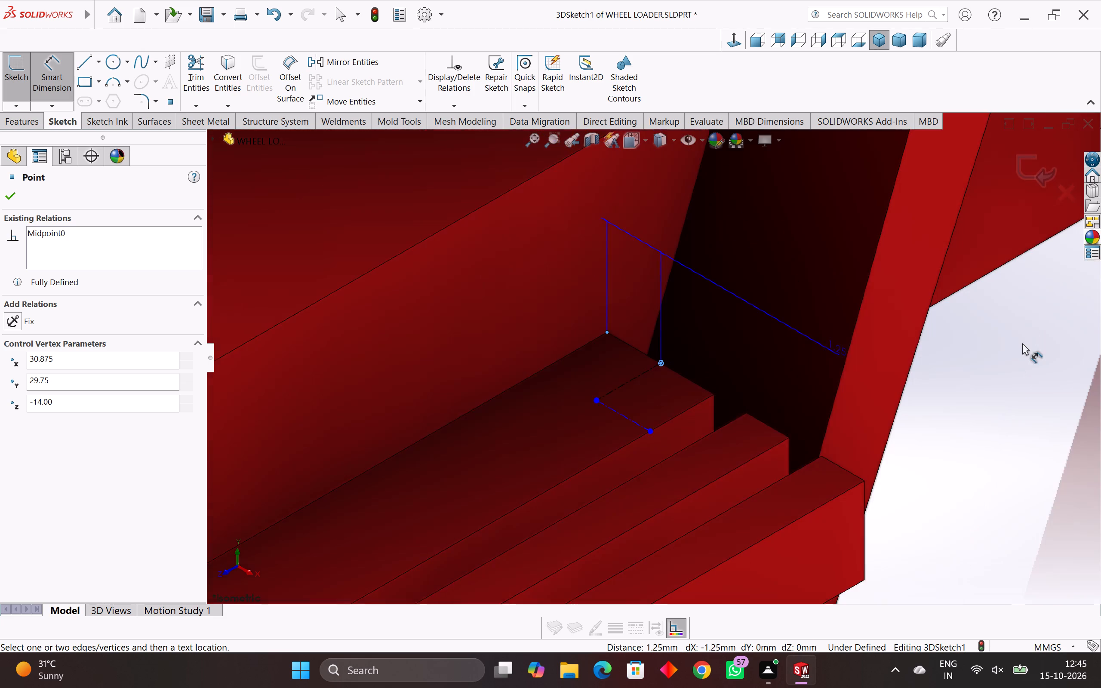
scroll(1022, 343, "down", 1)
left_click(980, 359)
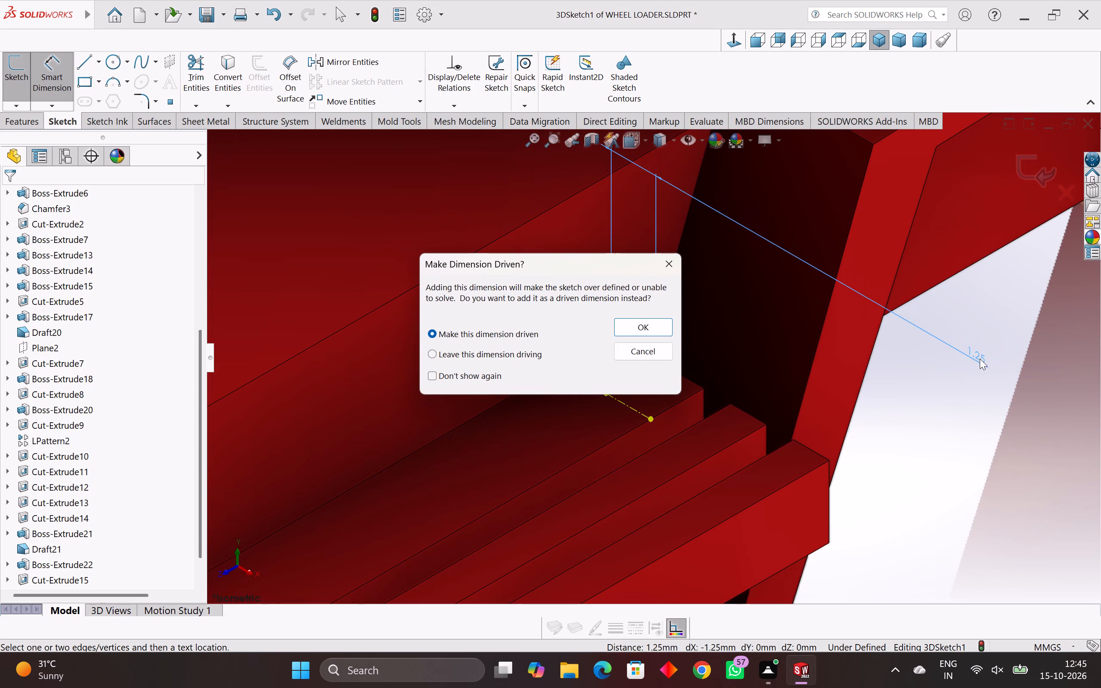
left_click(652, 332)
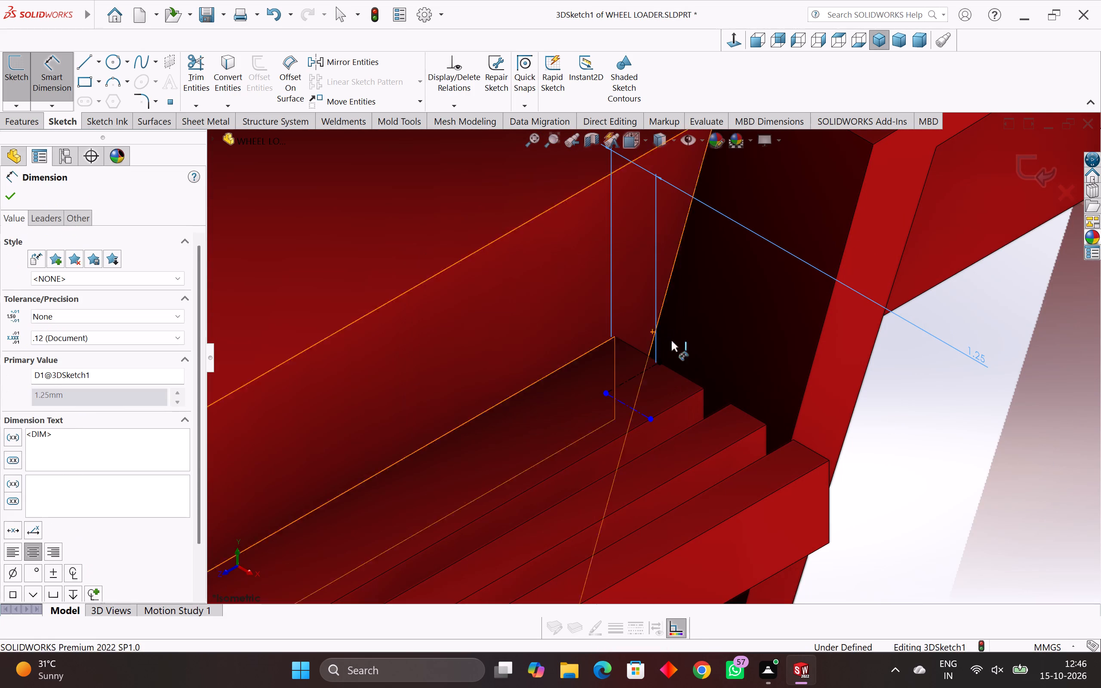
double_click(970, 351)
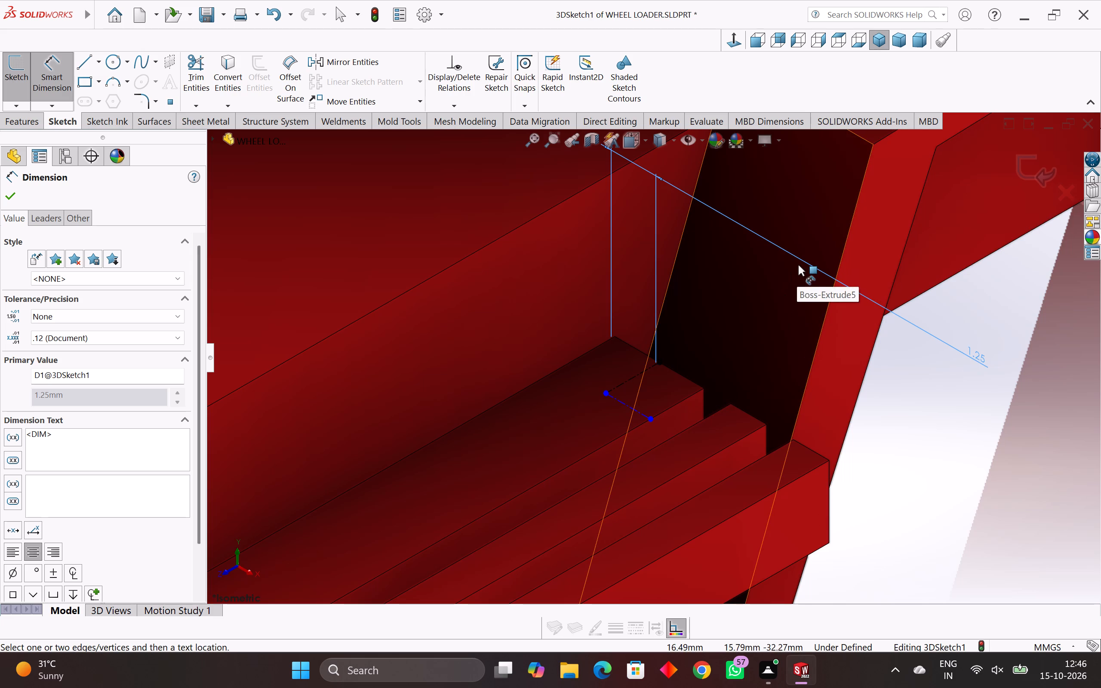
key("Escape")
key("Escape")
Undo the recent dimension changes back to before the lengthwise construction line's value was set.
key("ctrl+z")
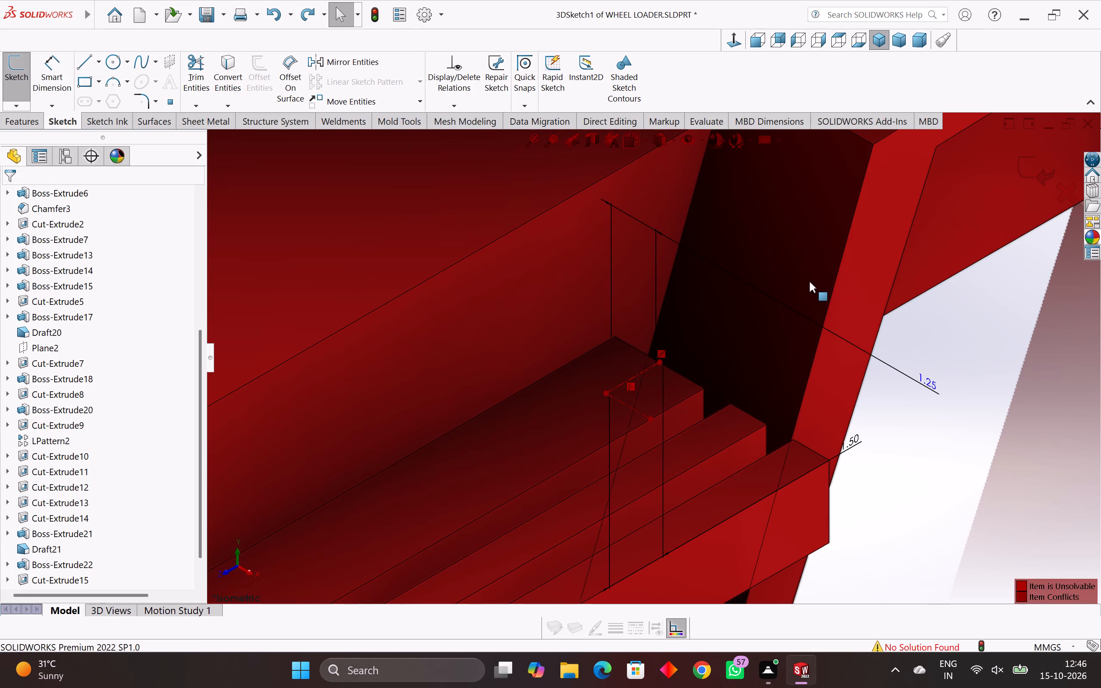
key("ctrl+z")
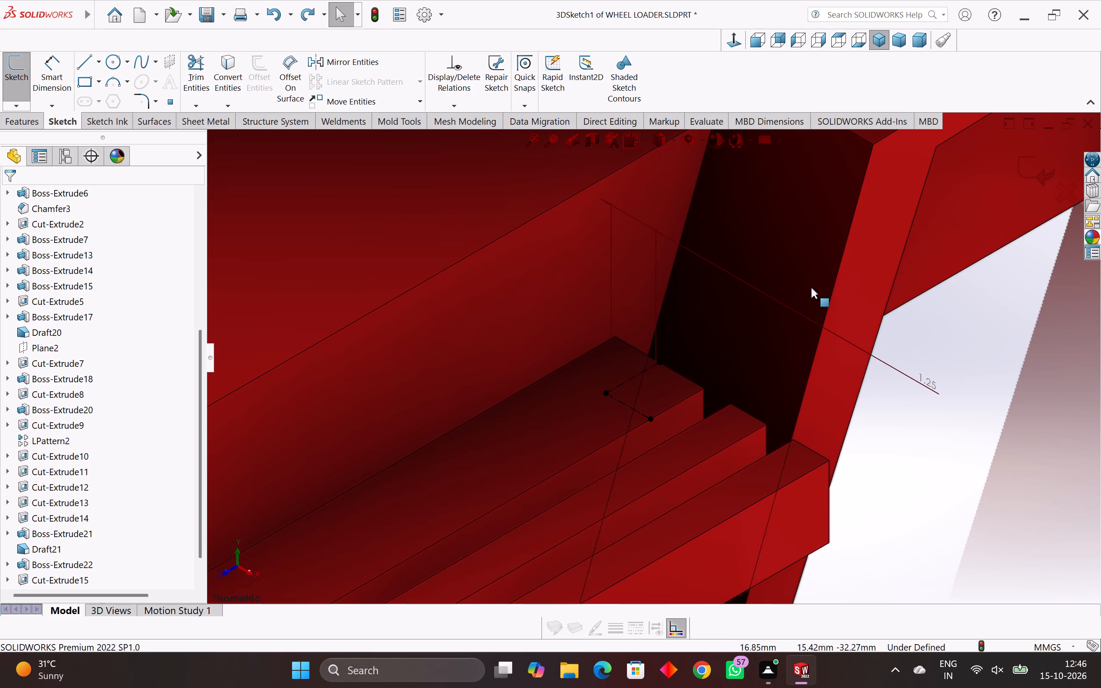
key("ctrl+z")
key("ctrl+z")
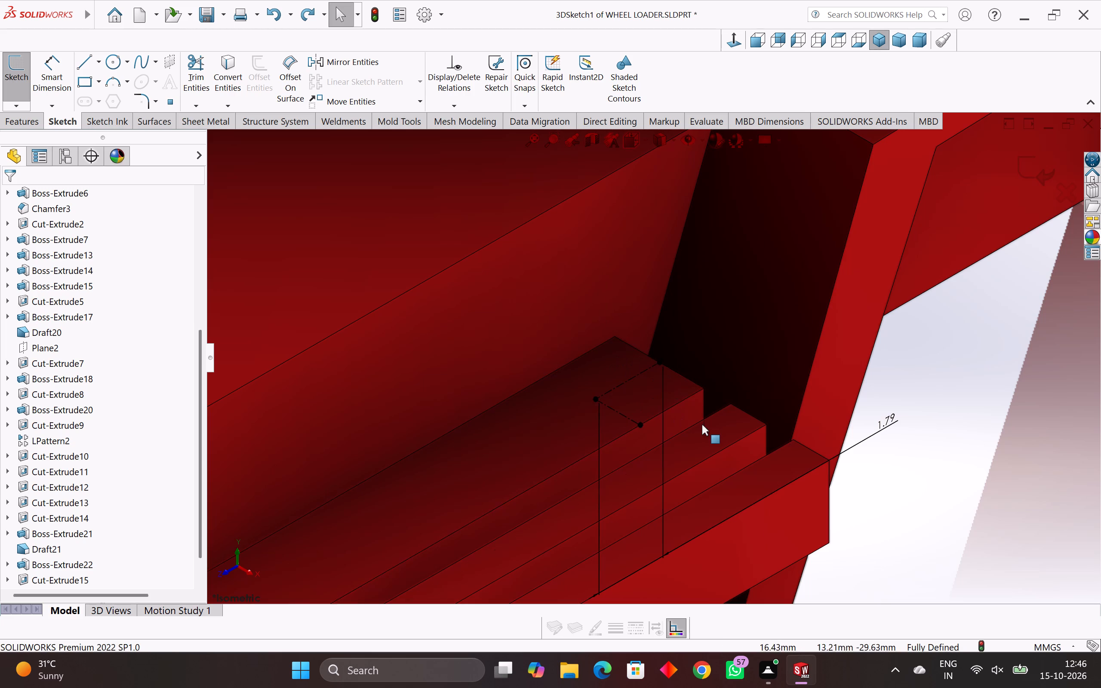
Set the lengthwise construction line's dimension on the innermost bar to 1.5 mm.
scroll(700, 424, "down", 3)
double_click(784, 394)
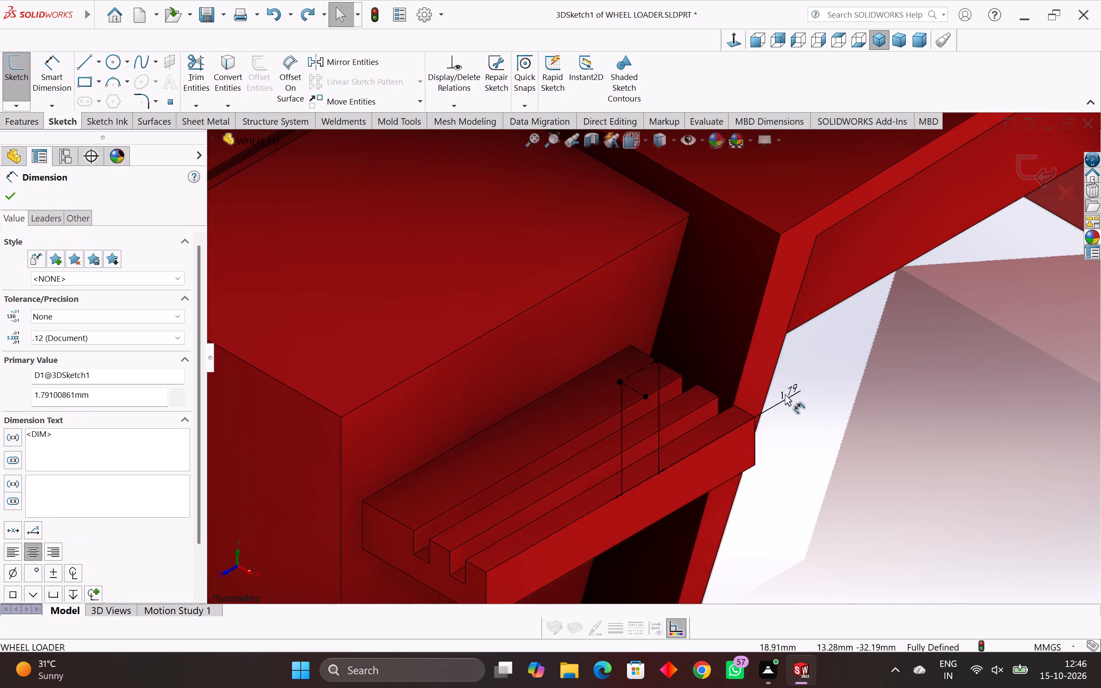
double_click(782, 396)
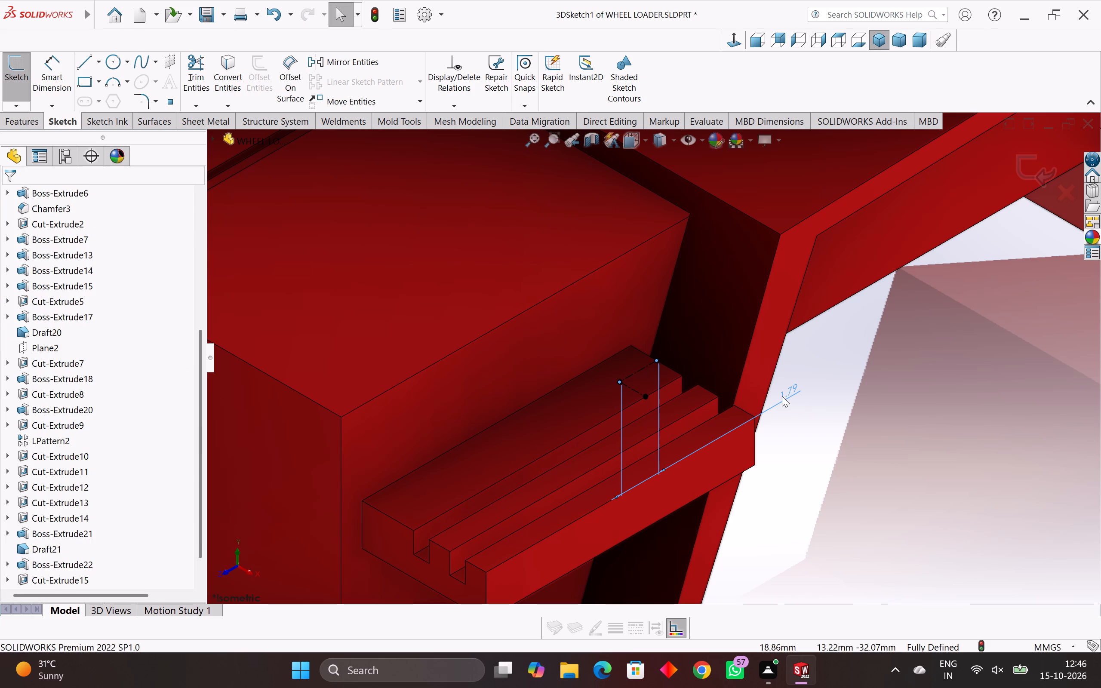
triple_click(790, 394)
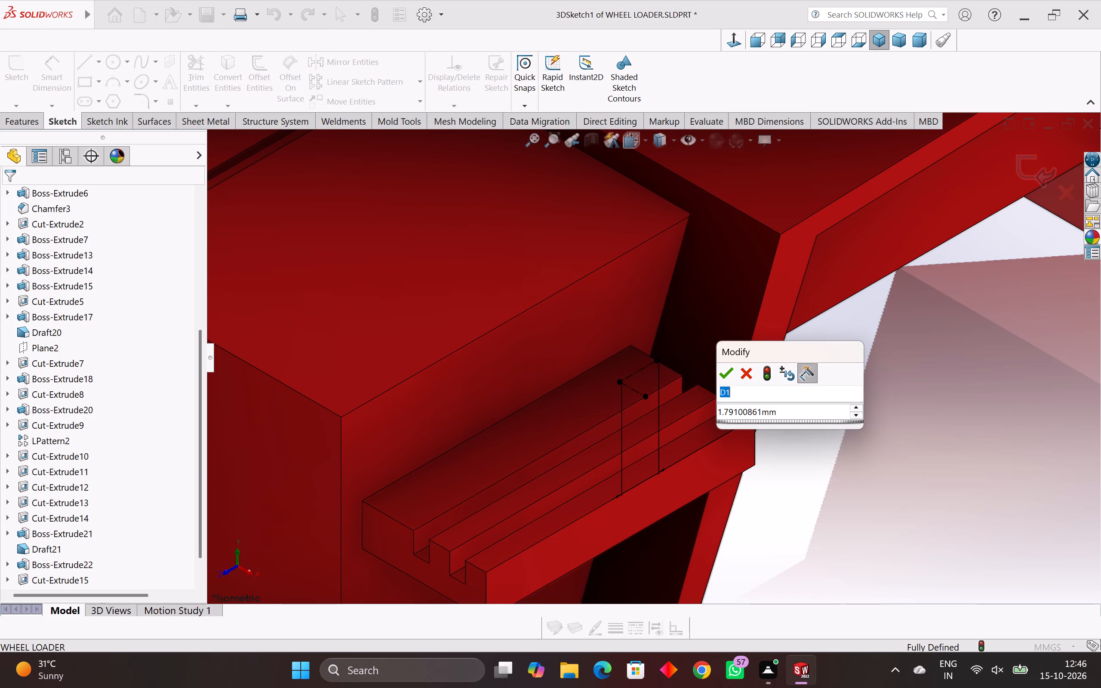
left_click_drag(797, 410, 714, 418)
type("1.5")
key("Return")
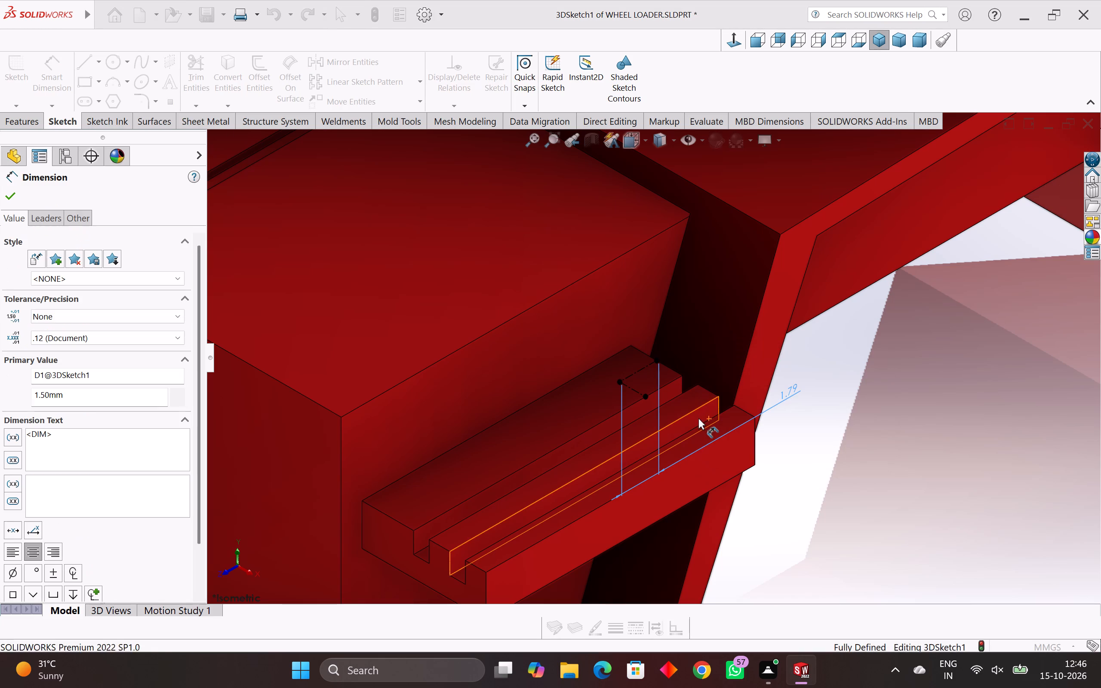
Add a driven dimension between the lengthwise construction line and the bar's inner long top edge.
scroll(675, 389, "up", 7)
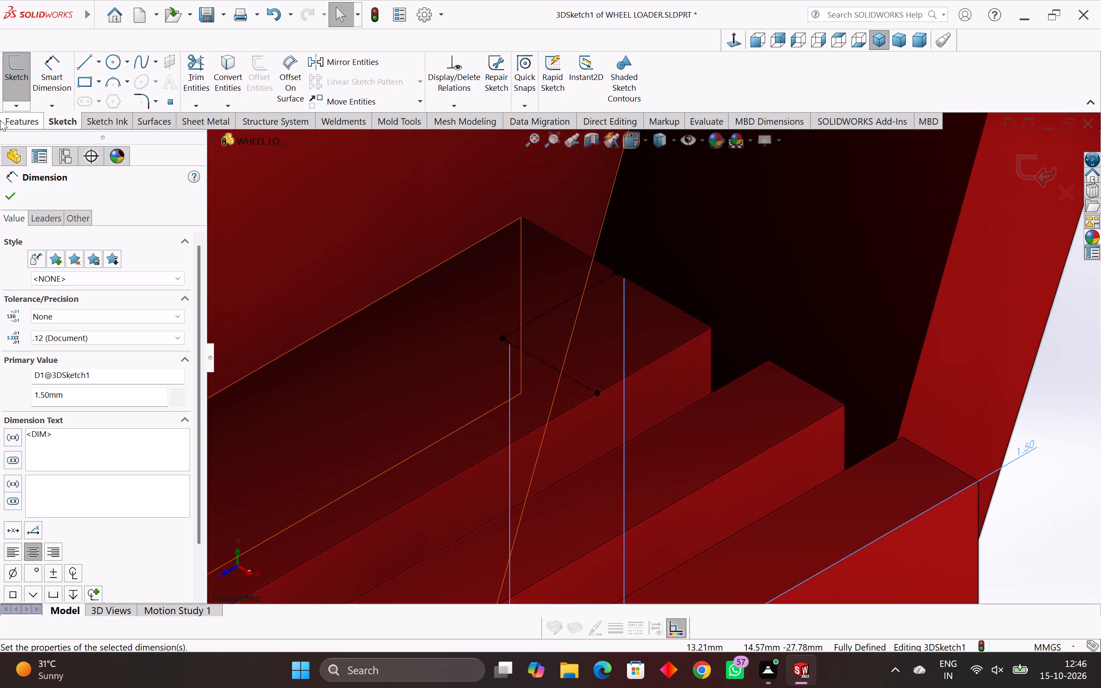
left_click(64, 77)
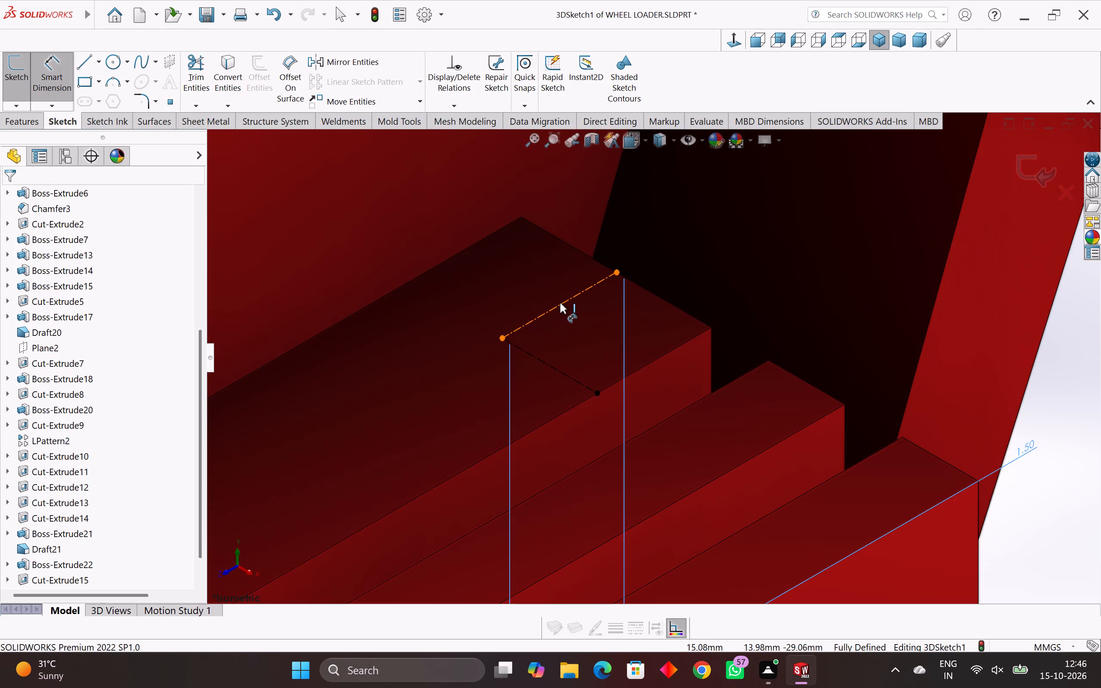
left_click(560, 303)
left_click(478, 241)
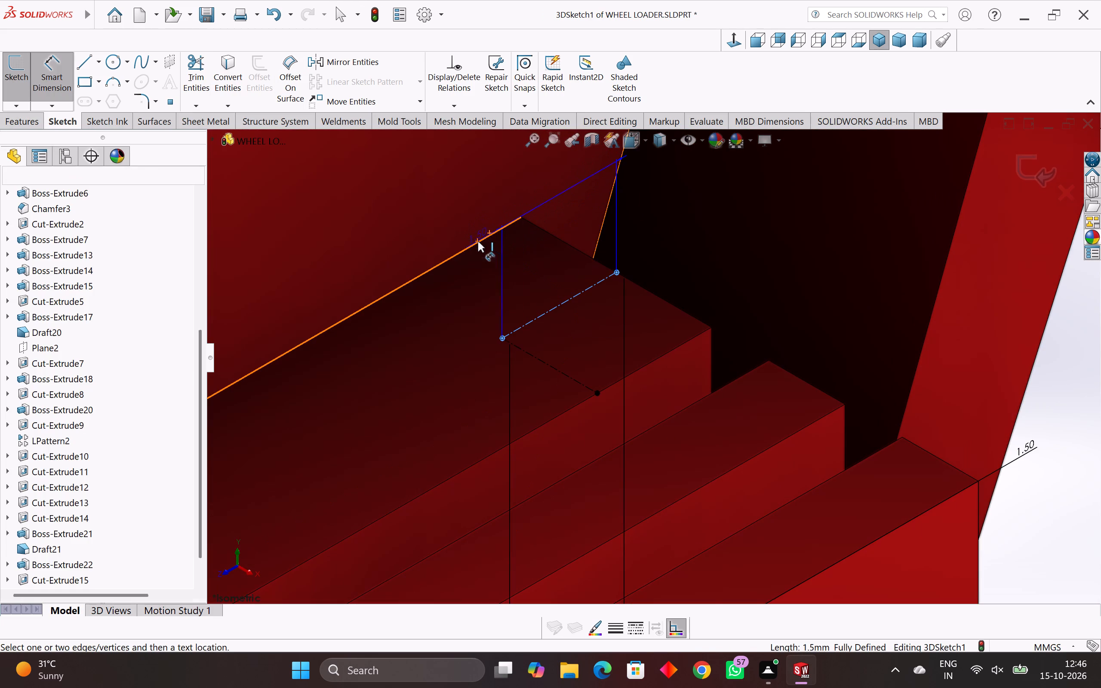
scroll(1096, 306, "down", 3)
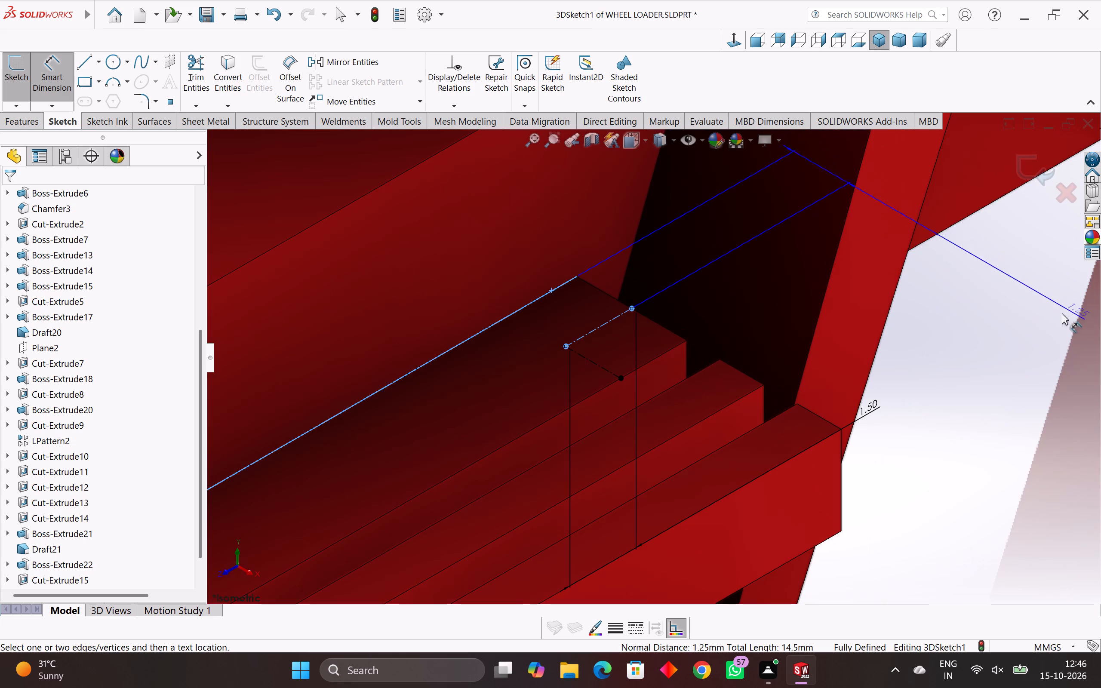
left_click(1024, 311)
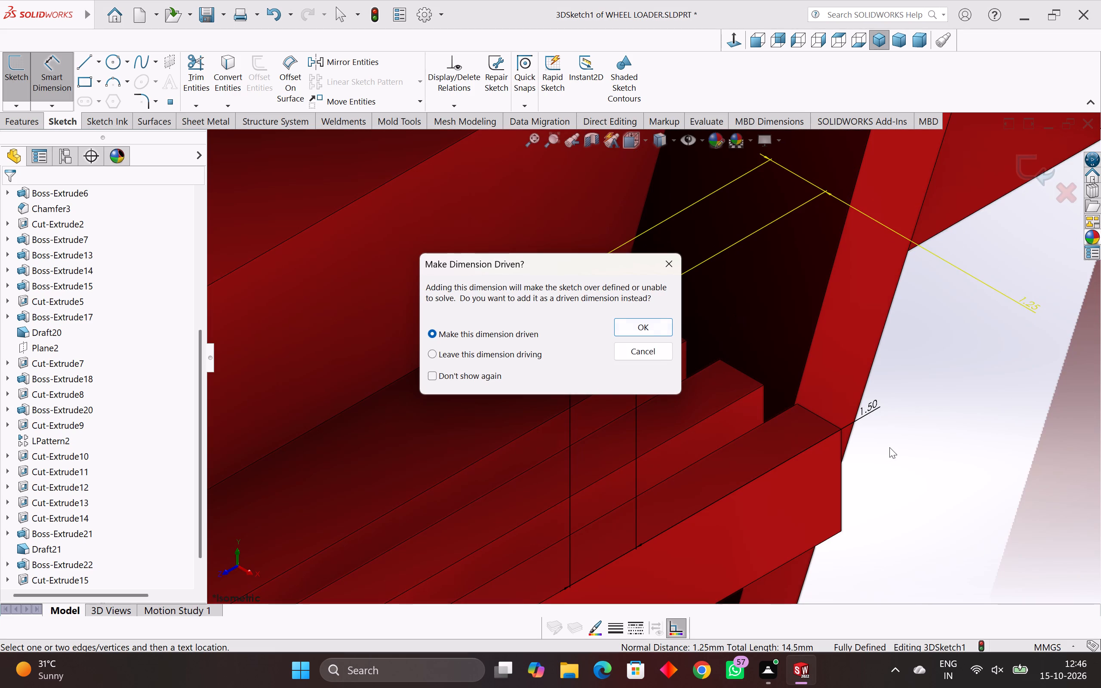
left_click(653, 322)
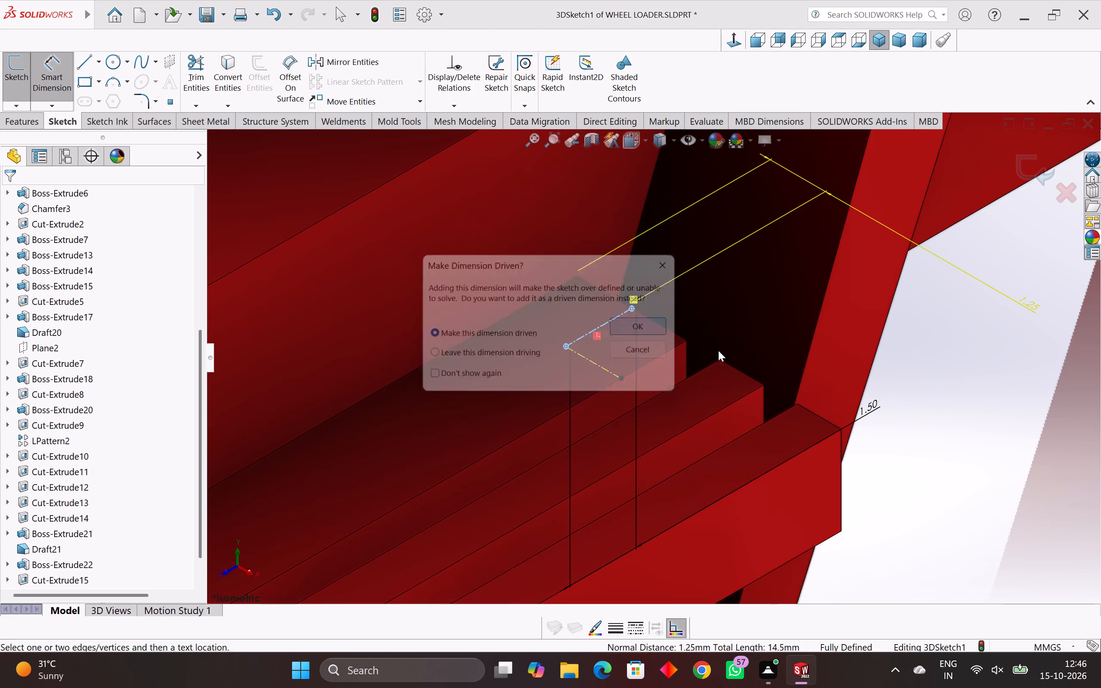
Delete the lengthwise line's 1.5 mm dimension and the driven dimension to the bar's inner long edge.
left_click(855, 418)
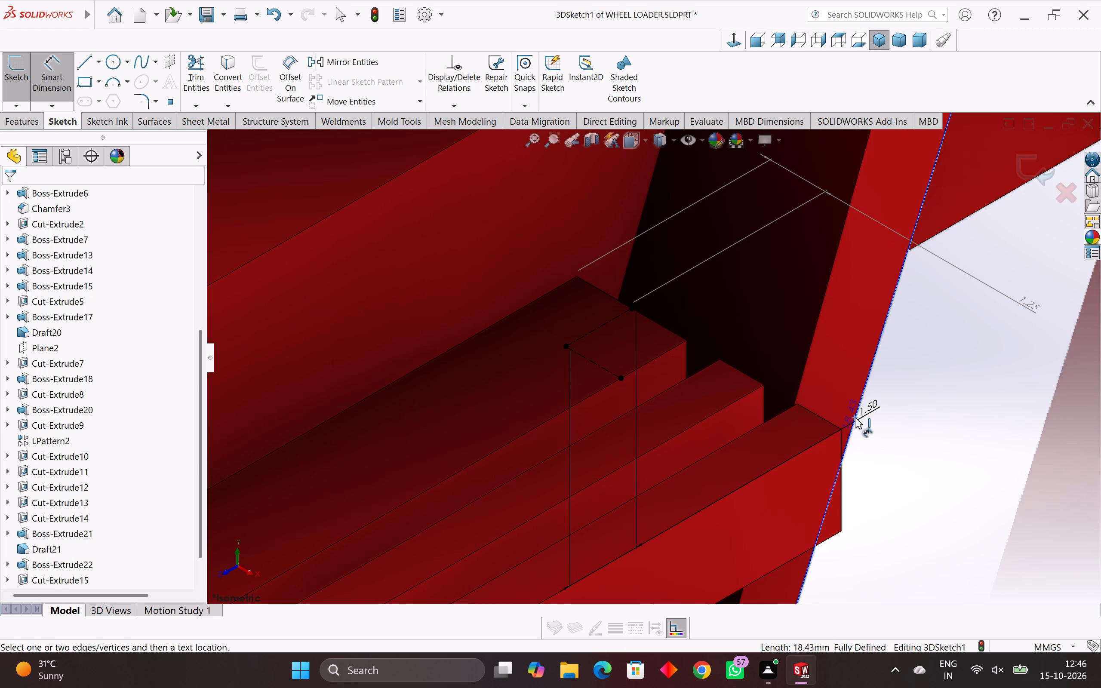
key("Escape")
left_click(875, 405)
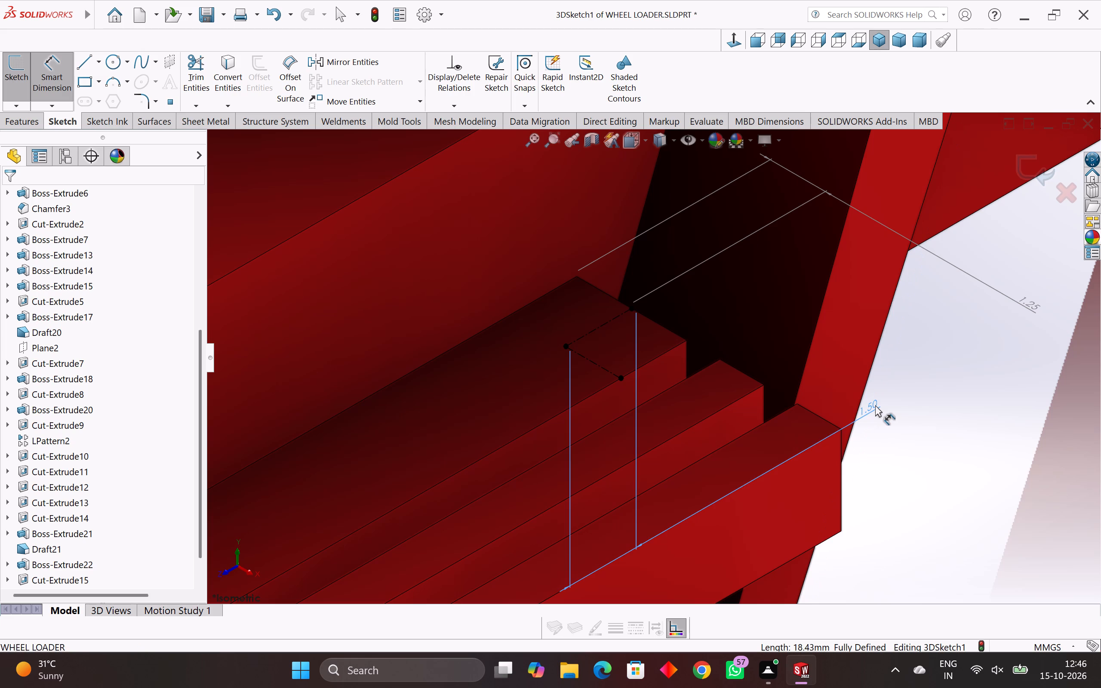
key("Delete")
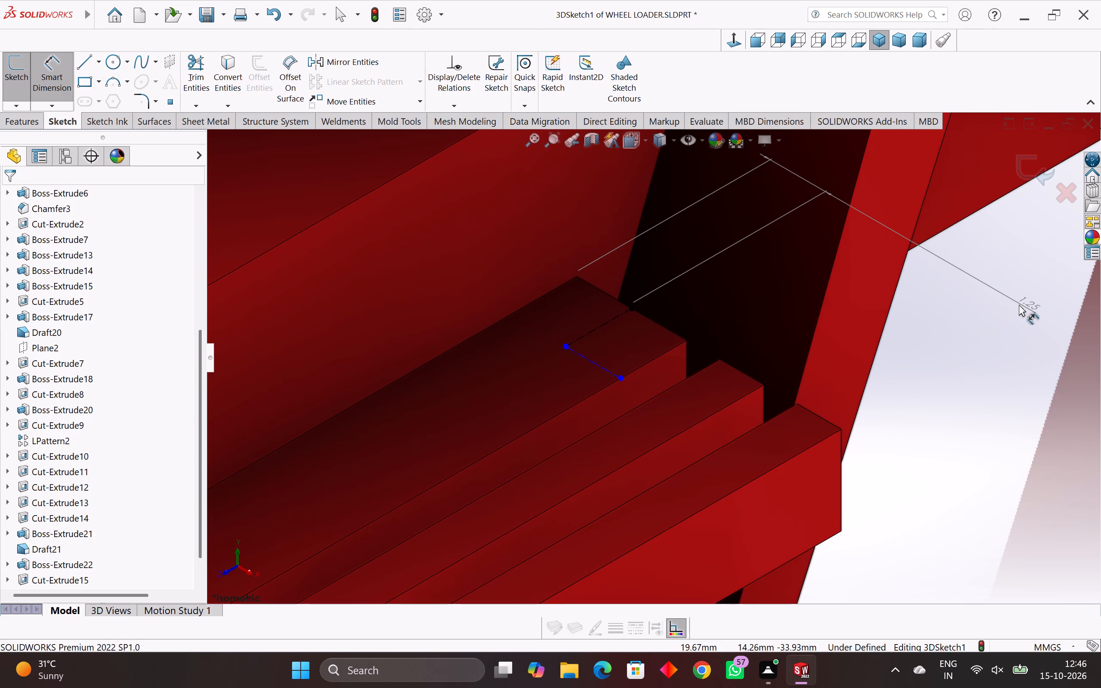
double_click(1021, 303)
double_click(1021, 303)
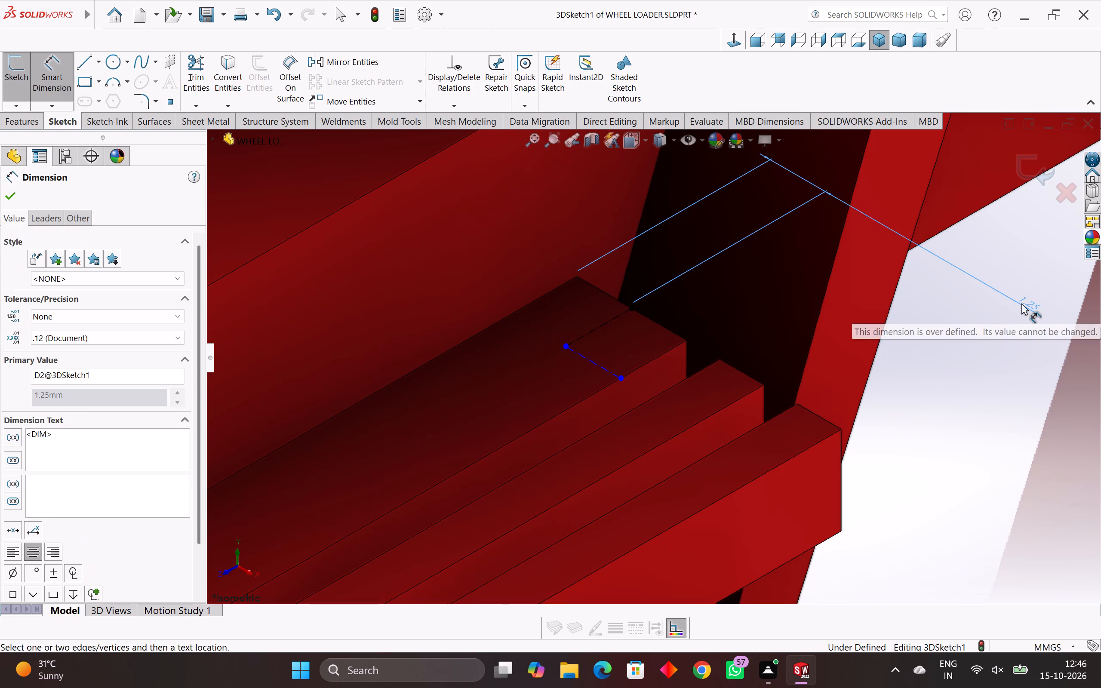
key("Delete")
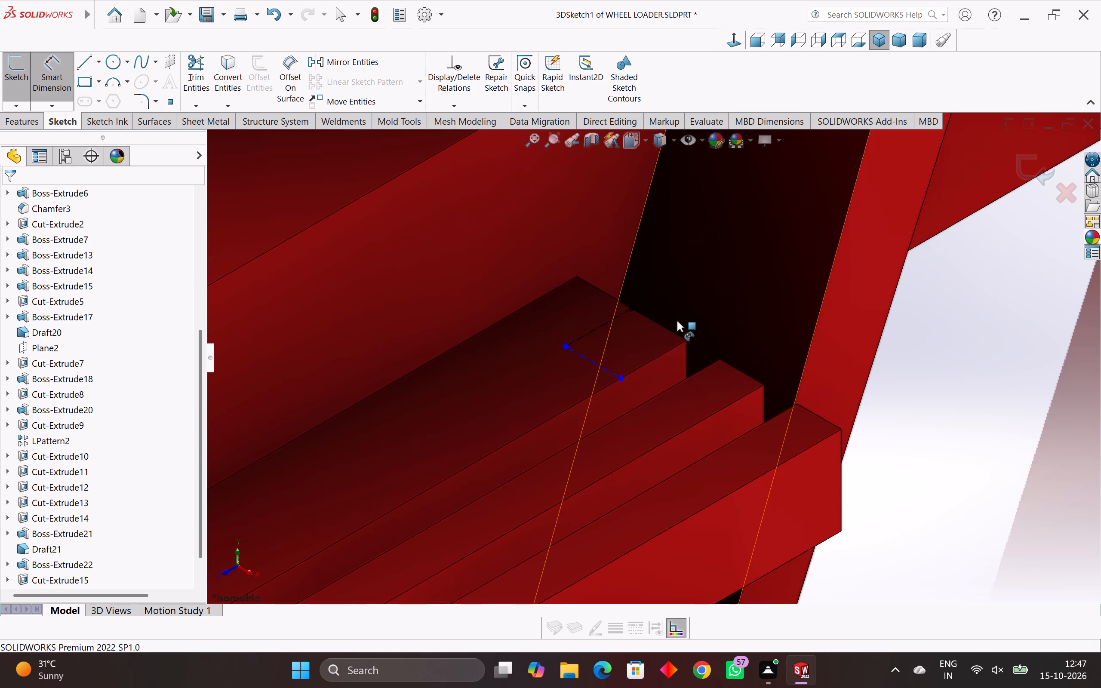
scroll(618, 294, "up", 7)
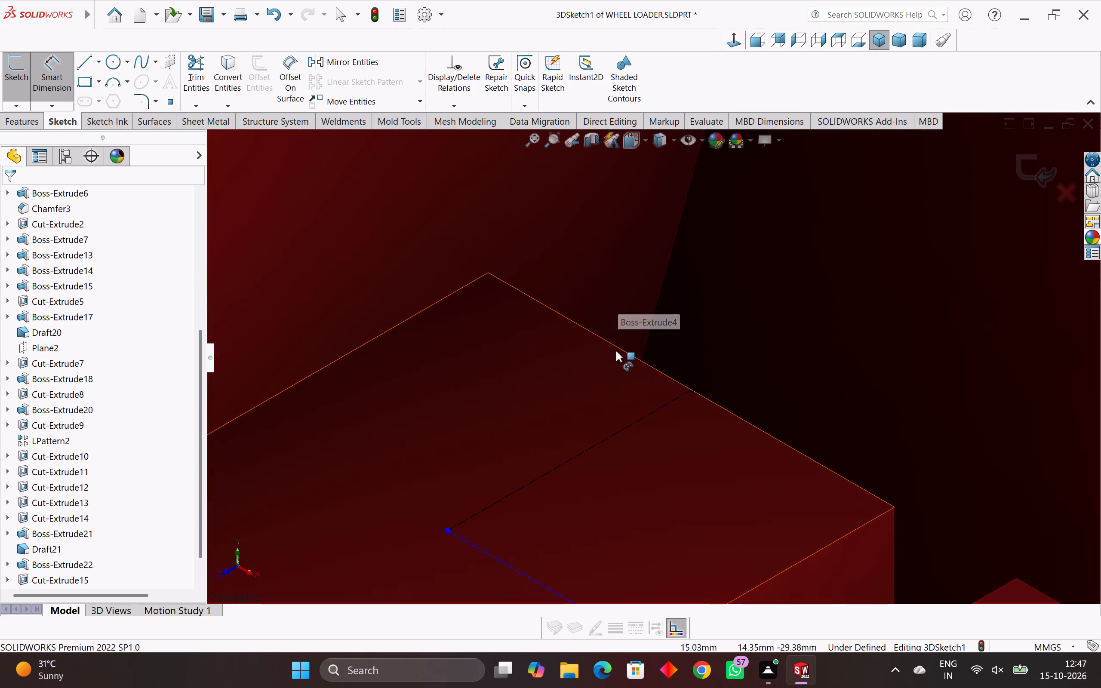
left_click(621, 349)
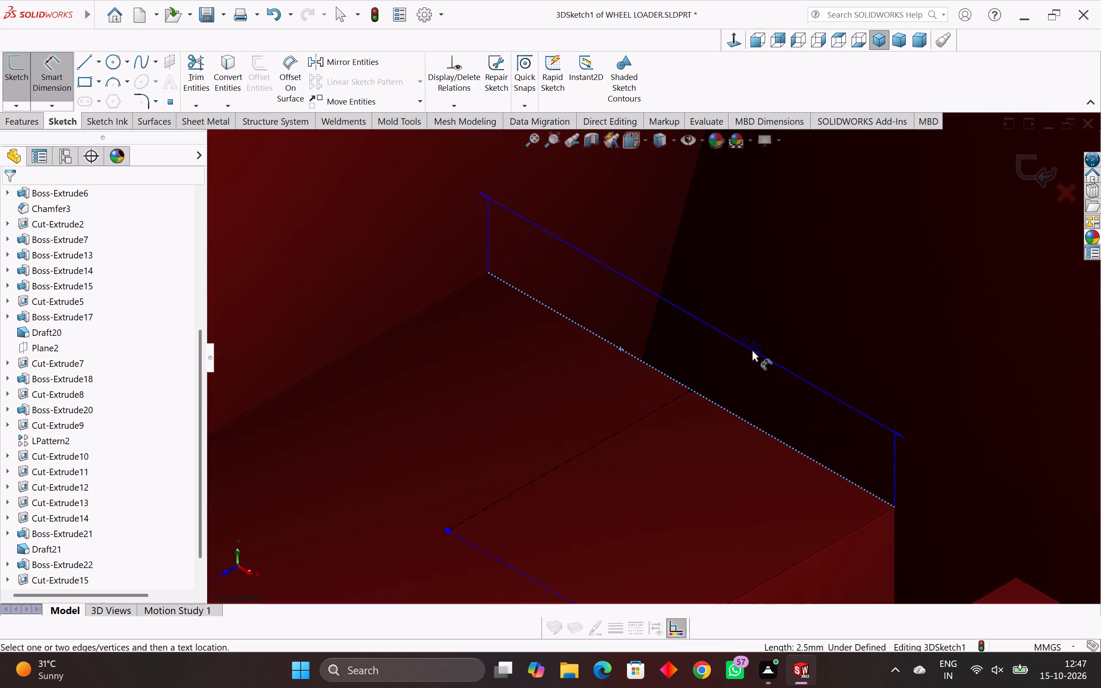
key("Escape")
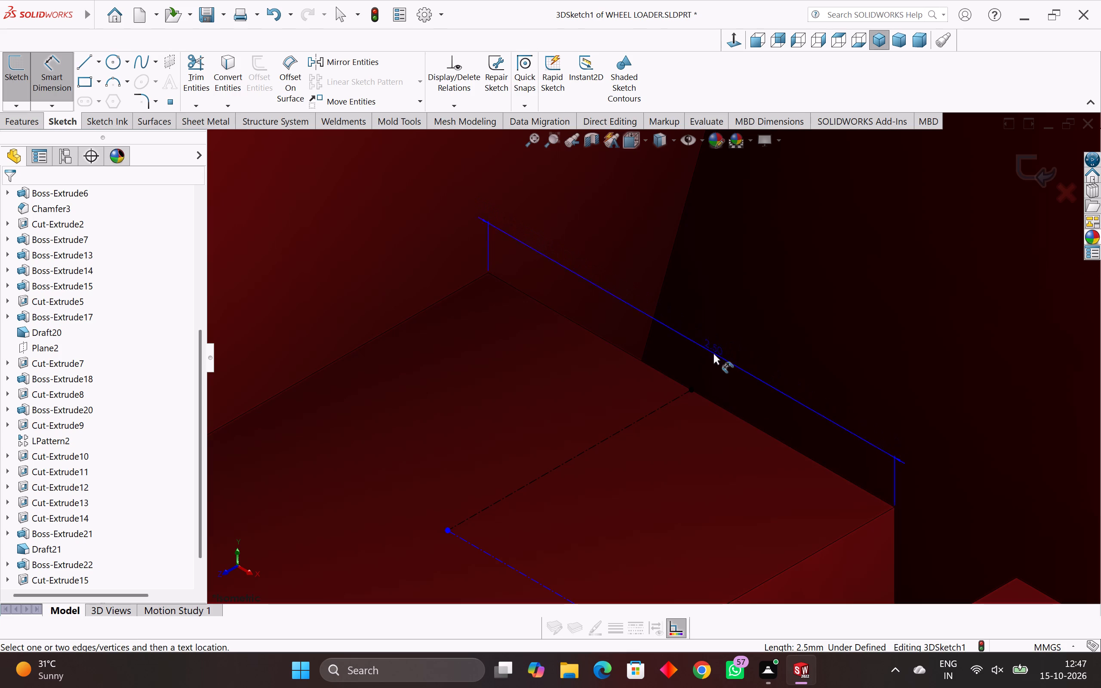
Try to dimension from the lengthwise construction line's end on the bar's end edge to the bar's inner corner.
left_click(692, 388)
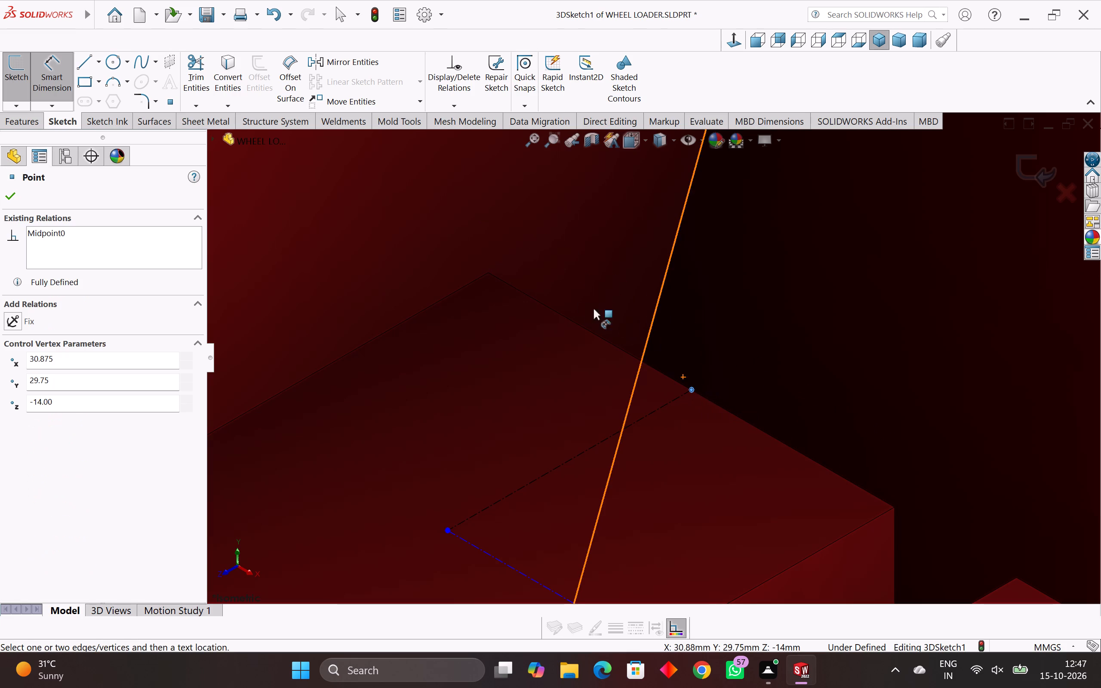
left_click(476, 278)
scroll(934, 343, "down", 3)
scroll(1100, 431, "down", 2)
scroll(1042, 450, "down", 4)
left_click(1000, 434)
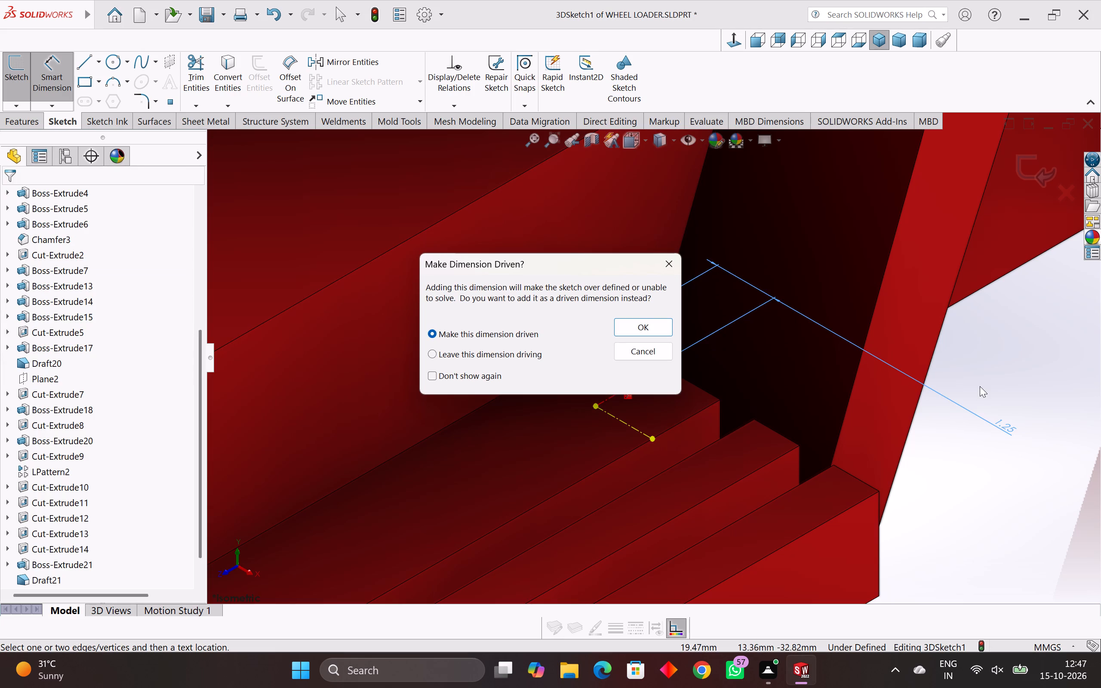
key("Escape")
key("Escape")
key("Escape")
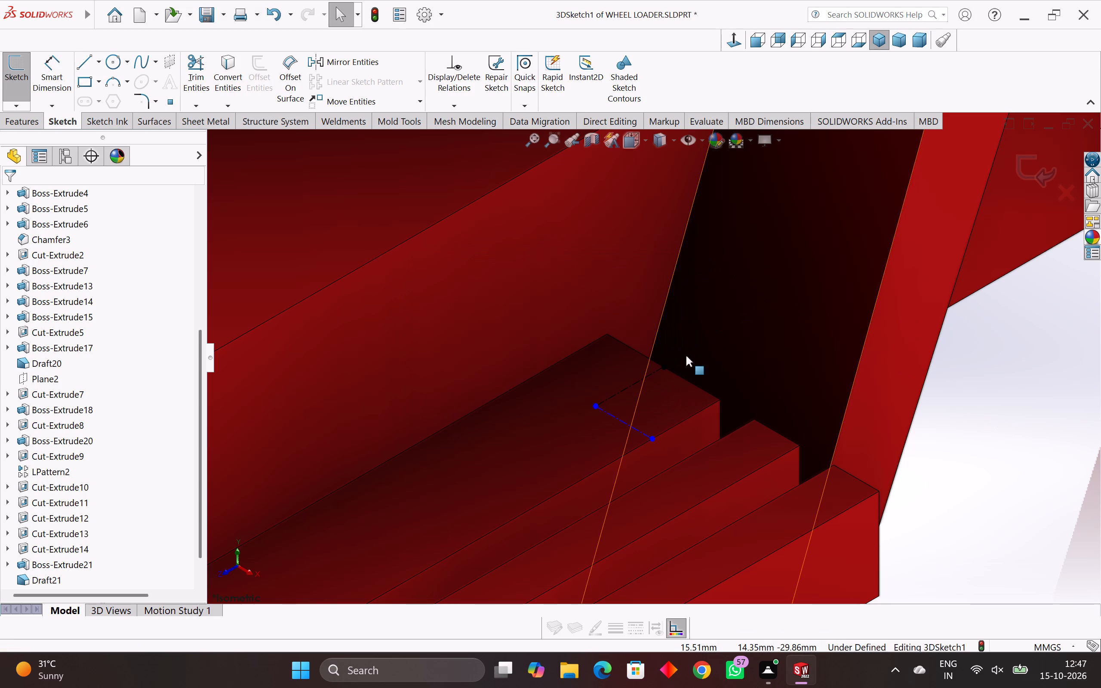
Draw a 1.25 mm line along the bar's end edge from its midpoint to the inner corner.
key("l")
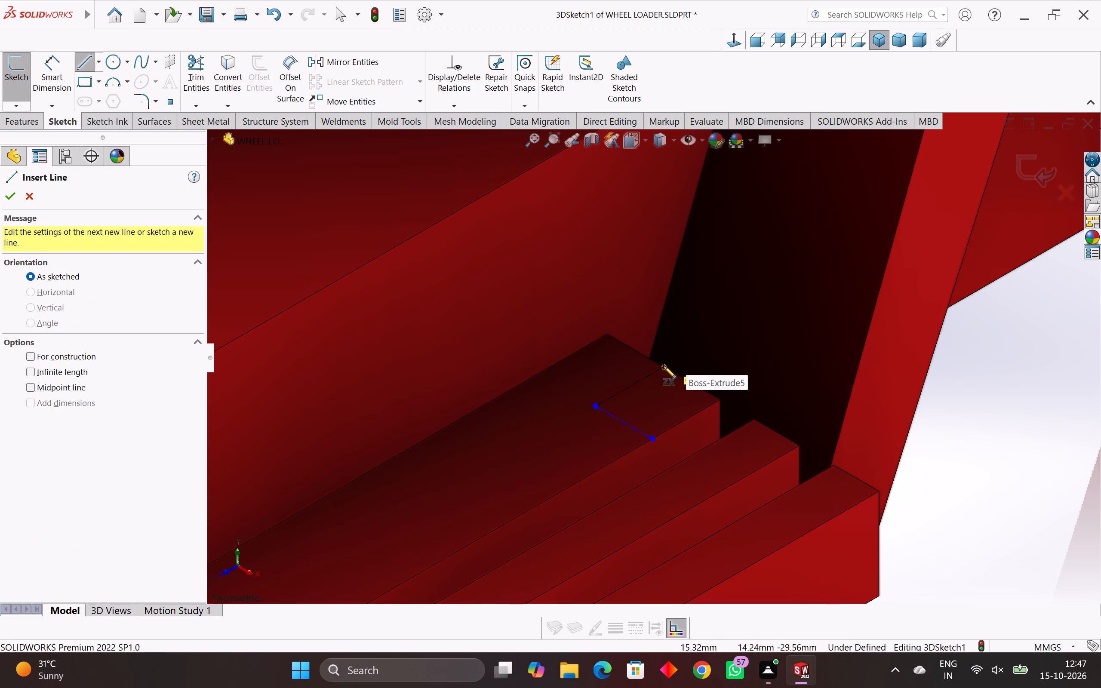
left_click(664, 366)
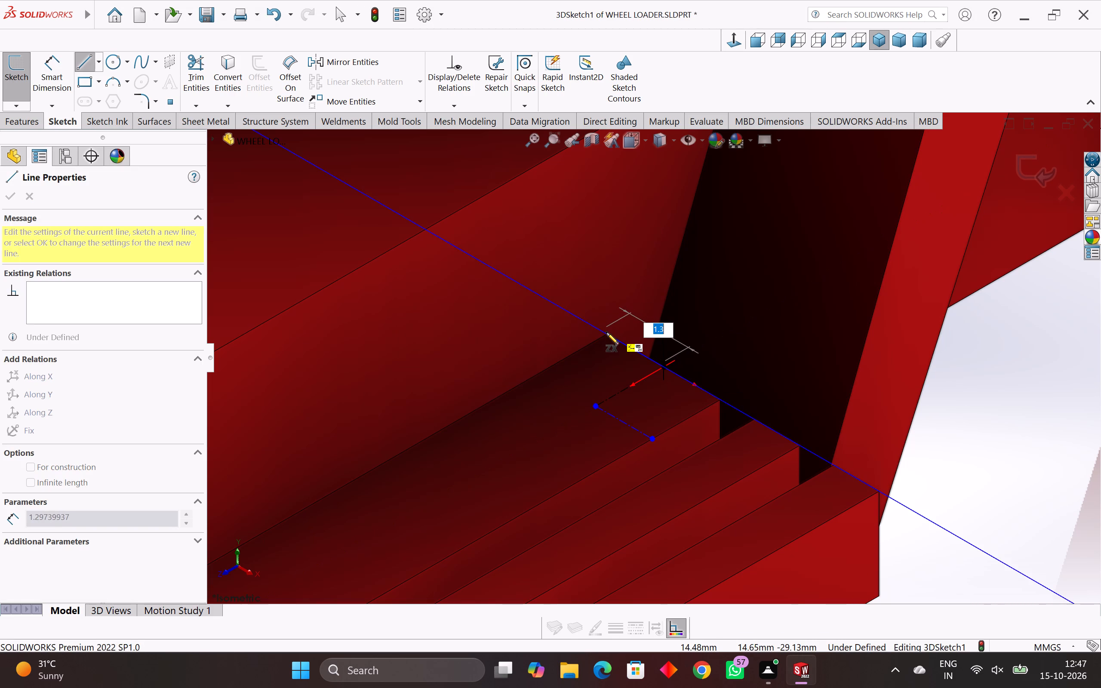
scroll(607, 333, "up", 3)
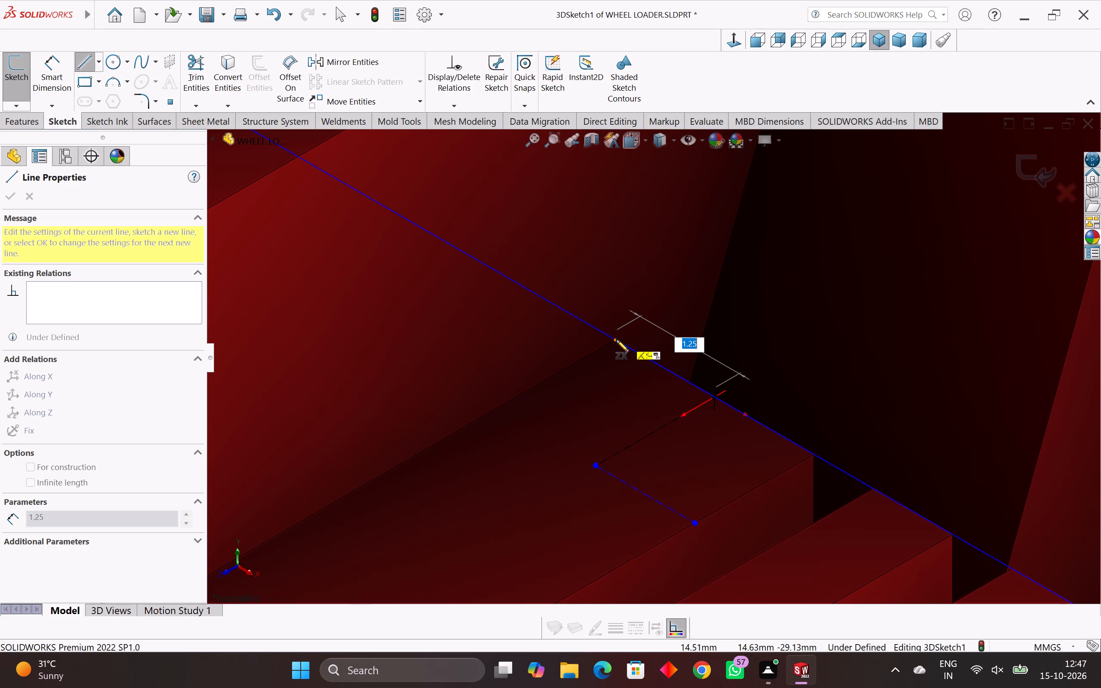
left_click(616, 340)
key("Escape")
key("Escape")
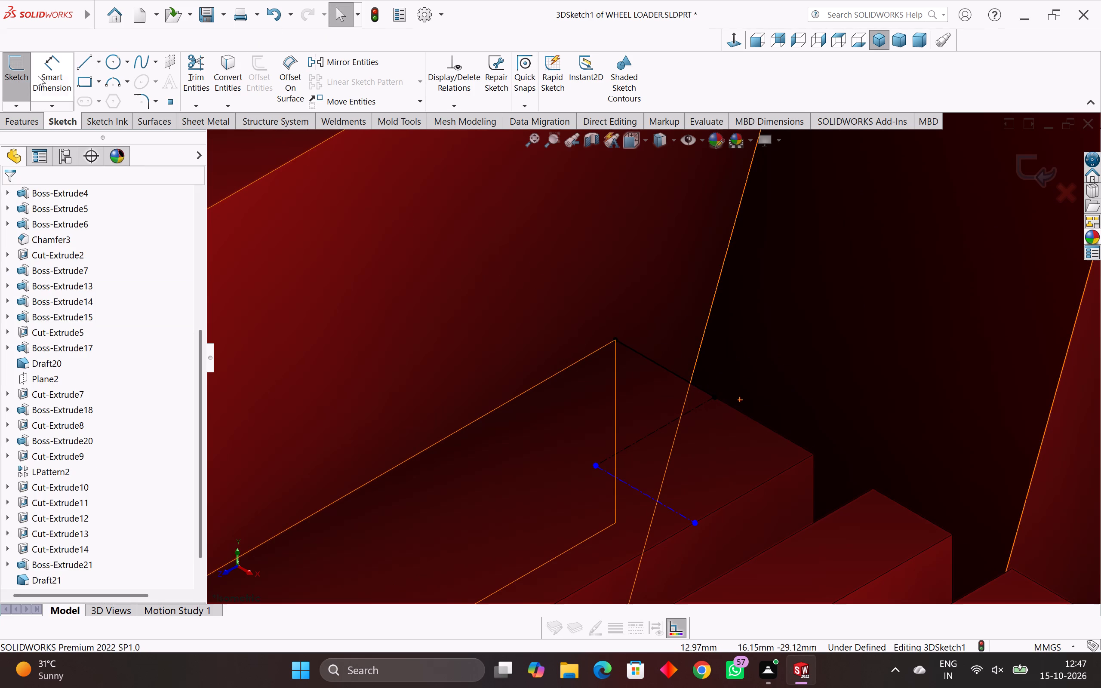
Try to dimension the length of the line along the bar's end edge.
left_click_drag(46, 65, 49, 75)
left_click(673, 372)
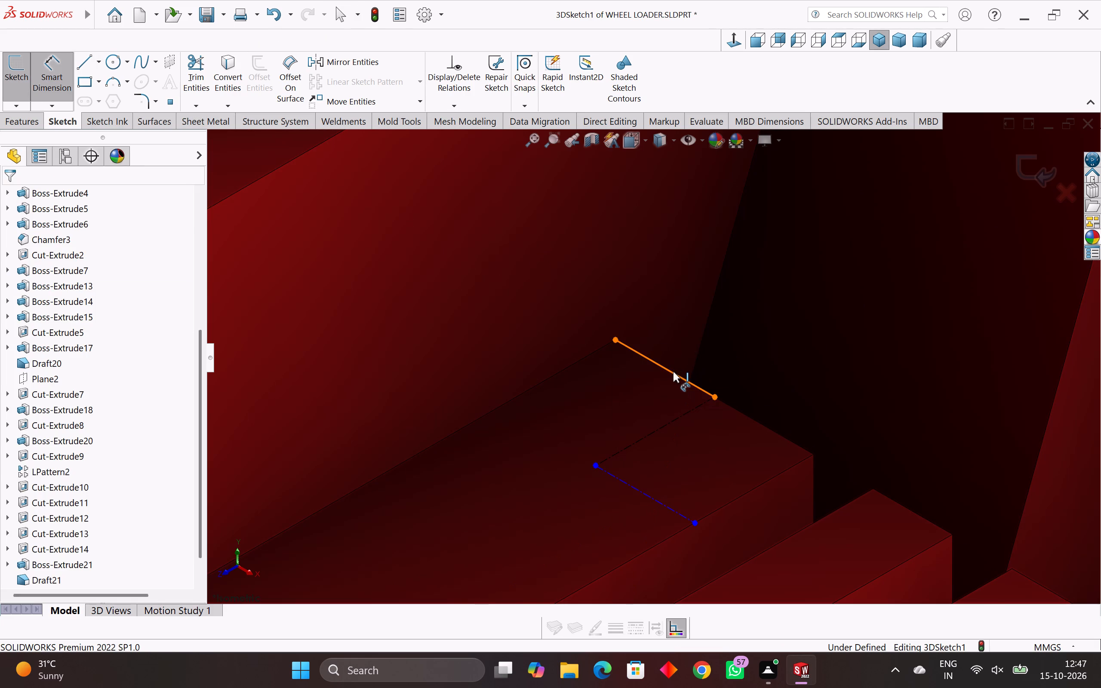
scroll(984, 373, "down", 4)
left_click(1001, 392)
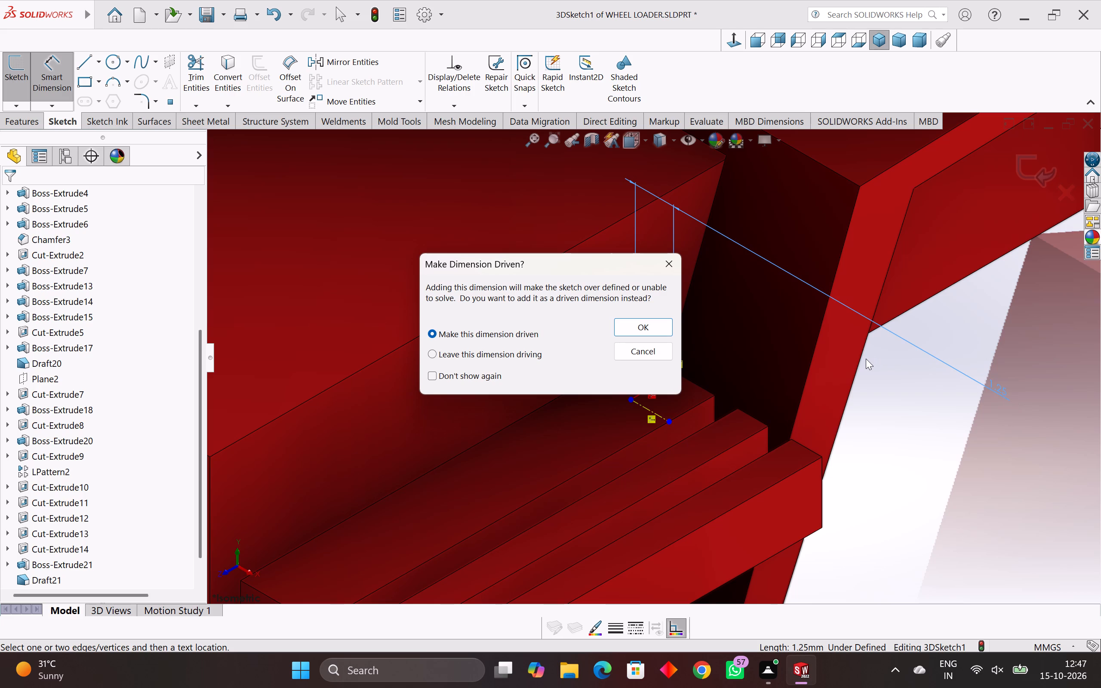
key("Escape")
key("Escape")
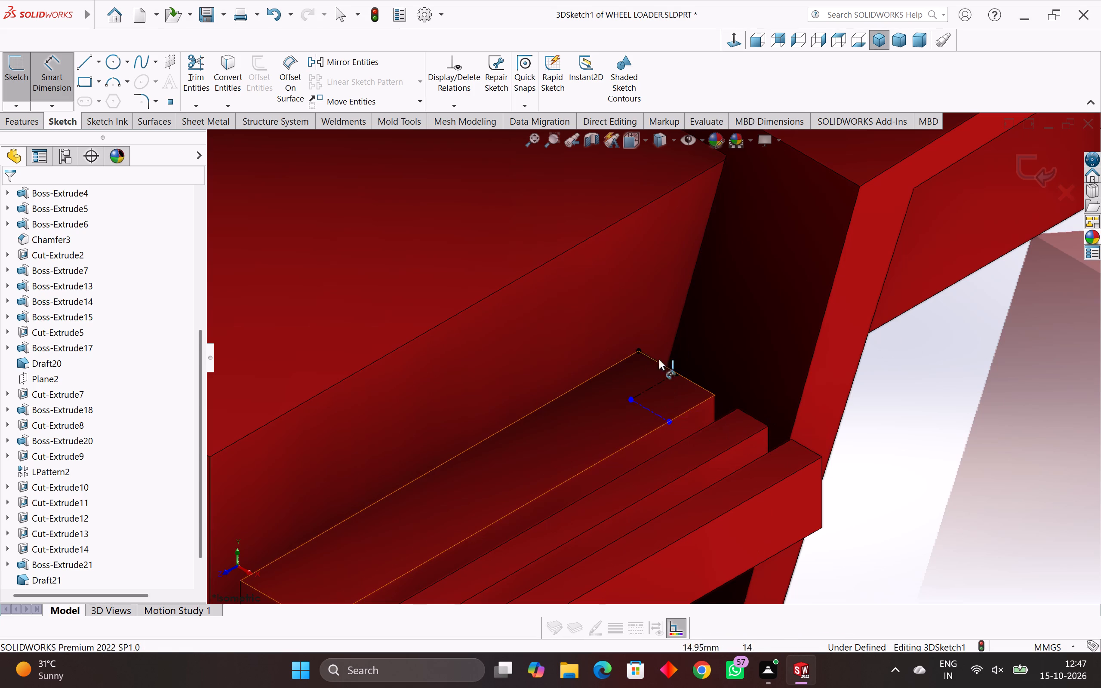
Delete all three sketch lines on the innermost bar of the upper access step.
left_click_drag(672, 335, 626, 418)
key("Escape")
key("Escape")
key("Escape")
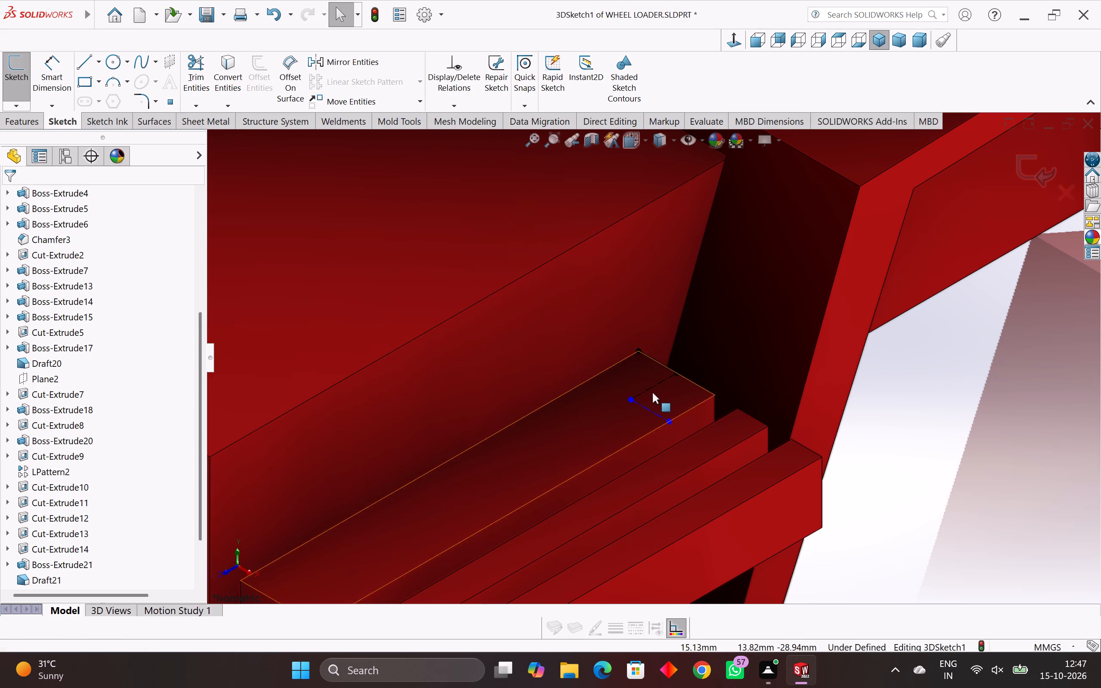
key("Escape")
left_click_drag(675, 349, 634, 429)
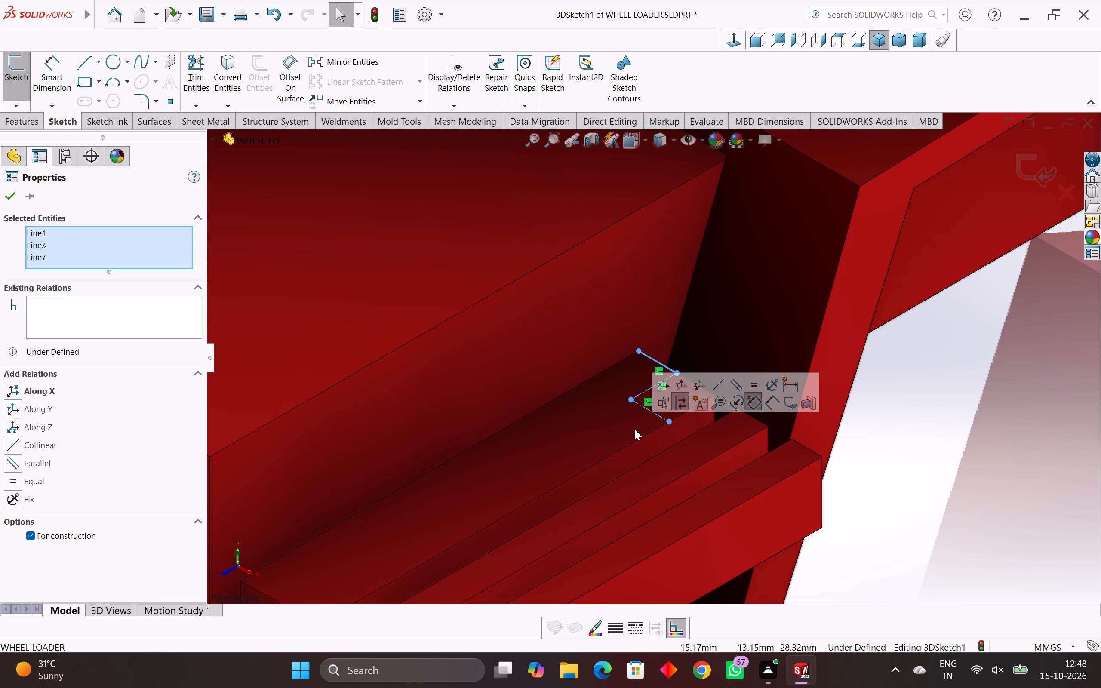
key("Delete")
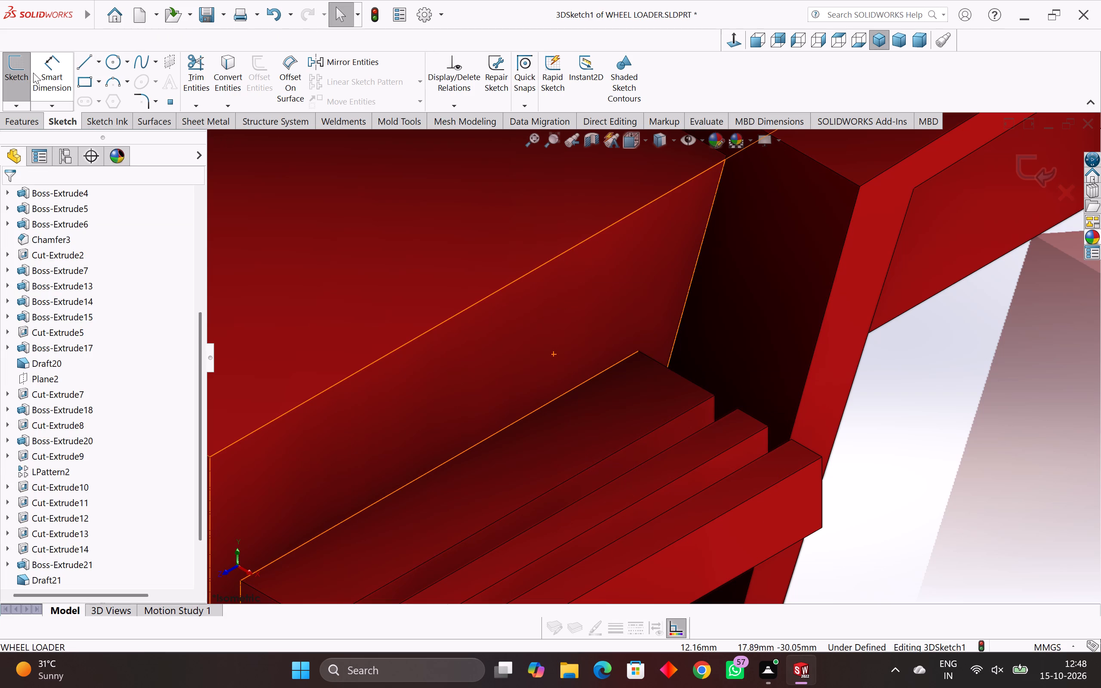
Draw a 0.75 mm centerline from the innermost bar's inner top corner along its end edge.
left_click(98, 65)
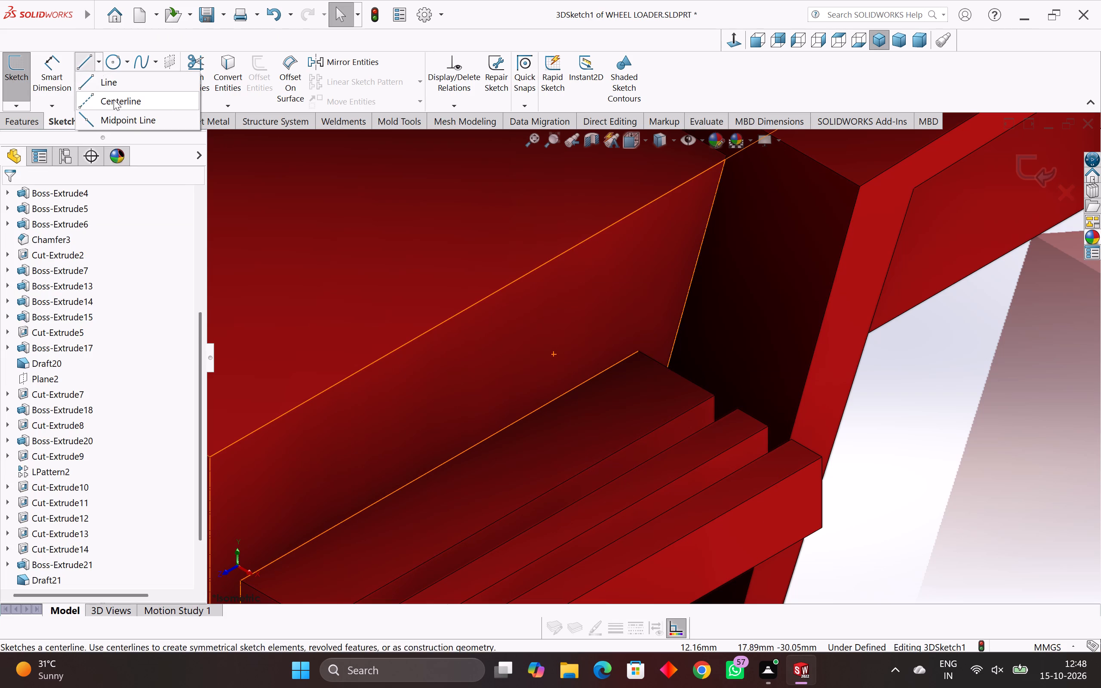
left_click(114, 99)
scroll(679, 373, "up", 6)
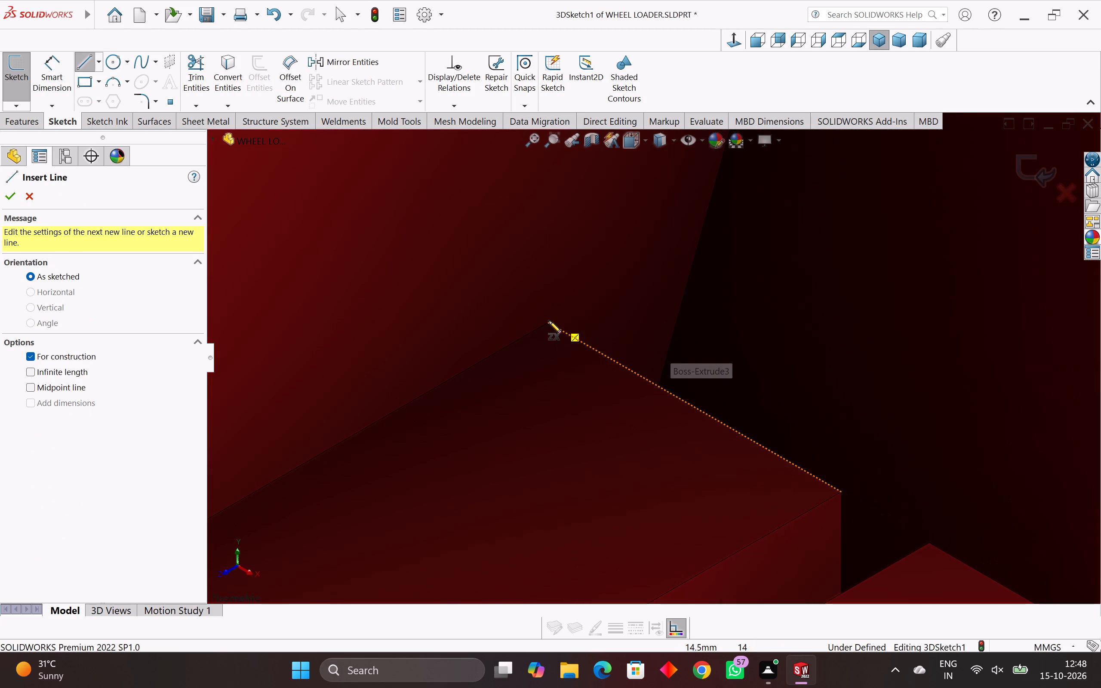
scroll(548, 325, "up", 3)
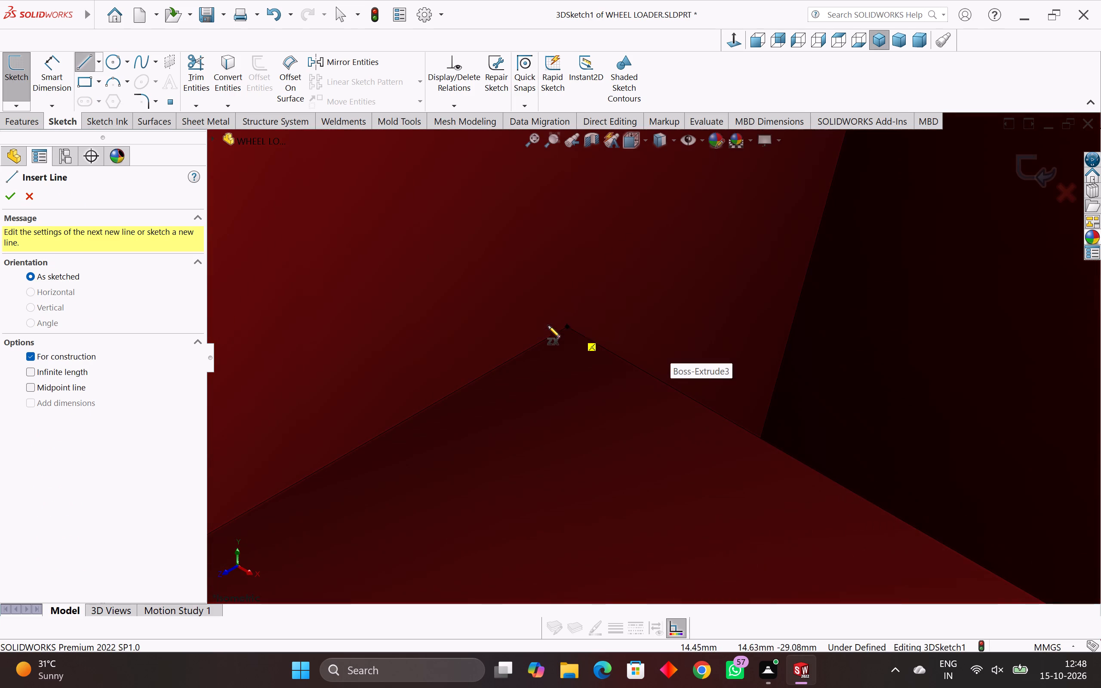
left_click(569, 328)
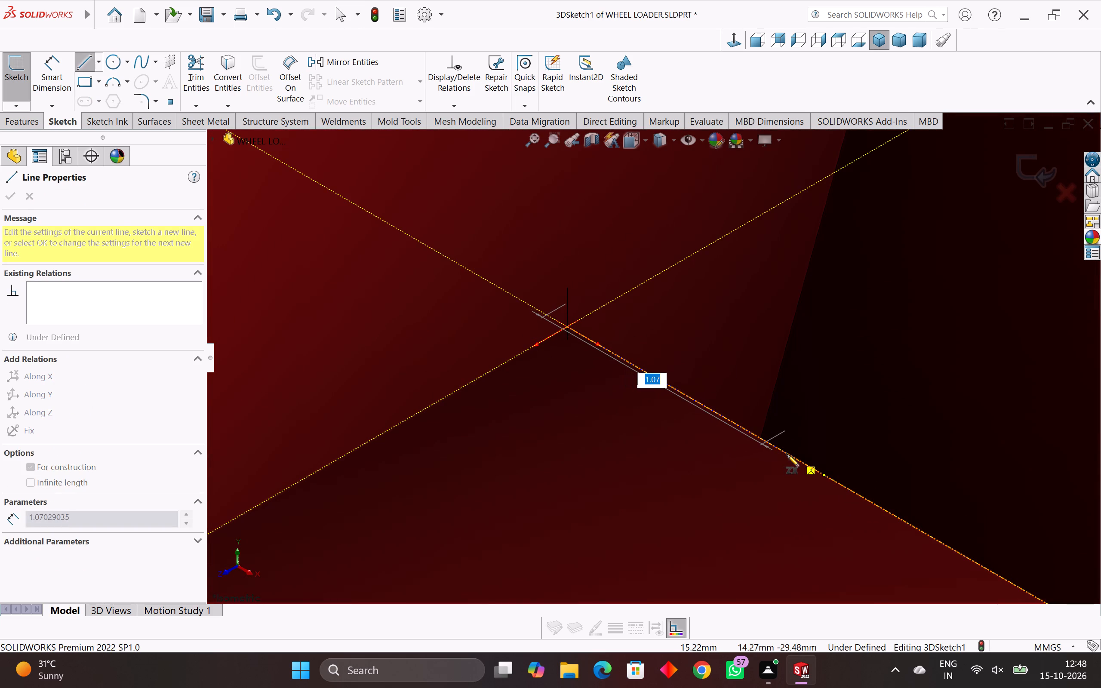
type(".755")
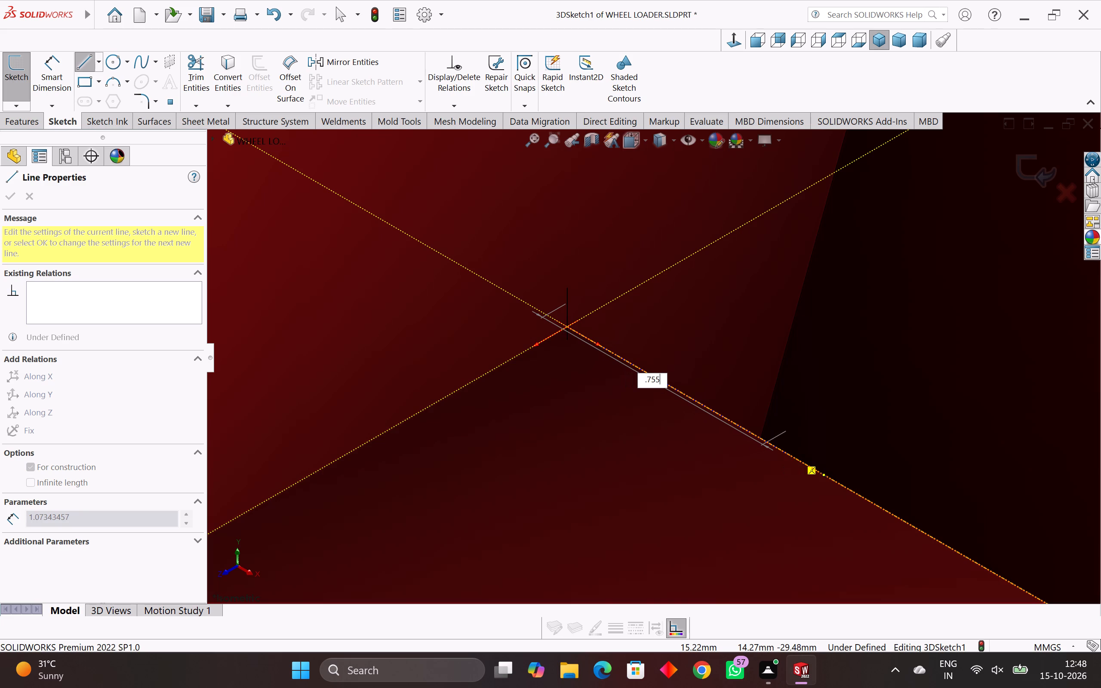
key("BackSpace")
key("Return")
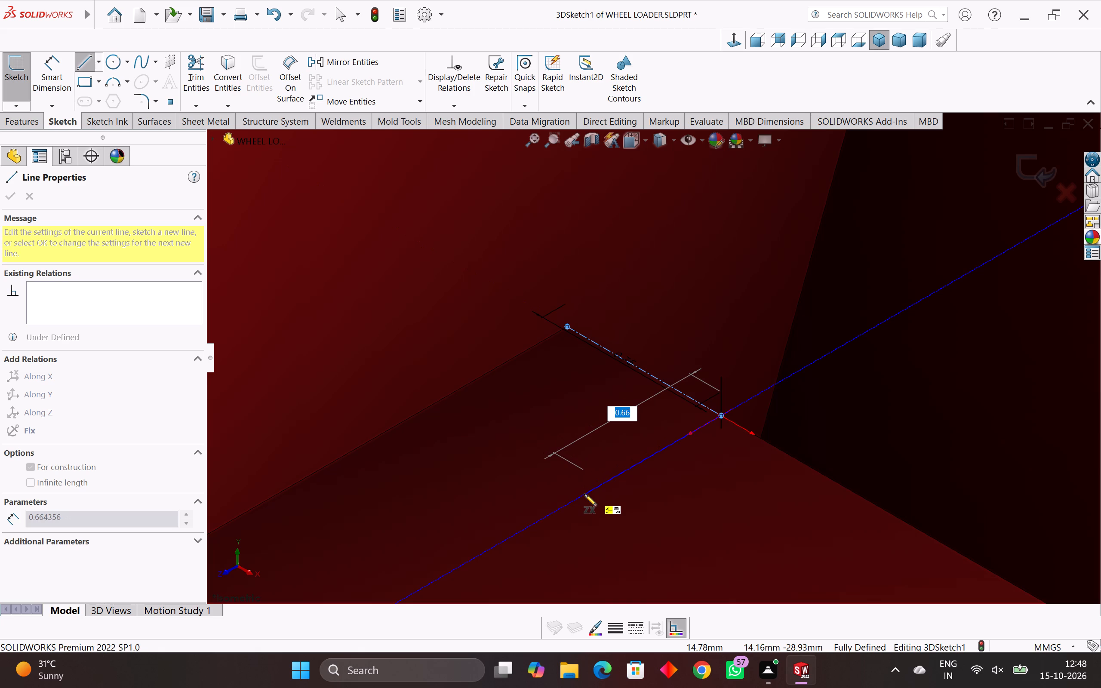
Continue with a 1.5 mm centerline running lengthwise along the bar's top face, parallel to Z.
type("1.5")
key("Return")
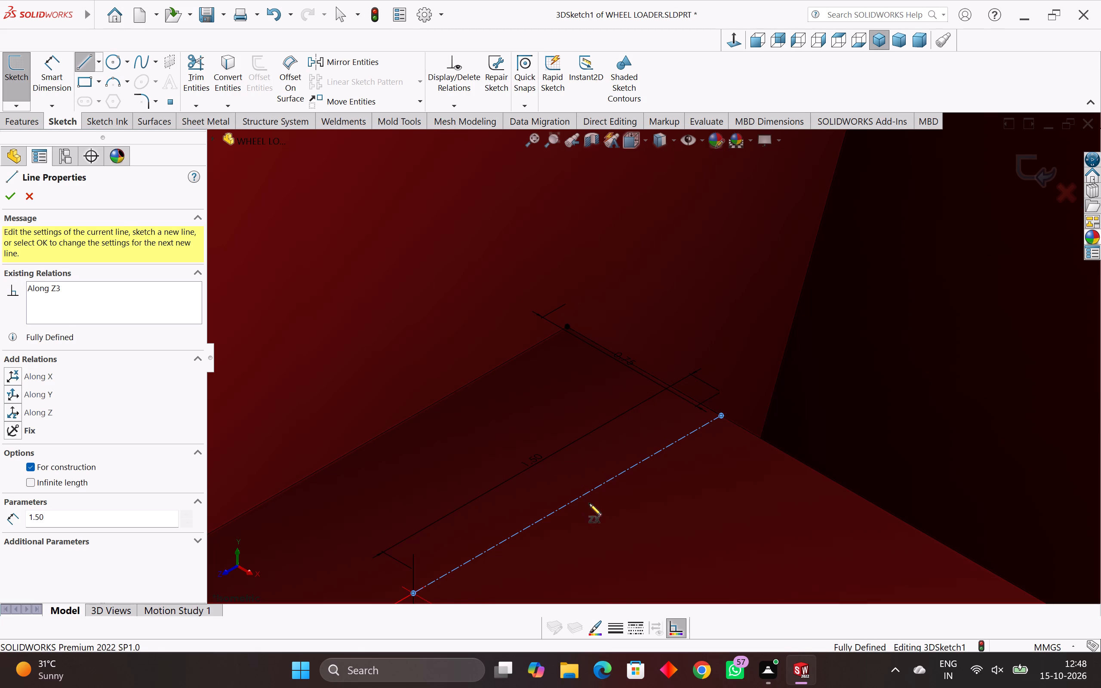
Draw a crosswise centerline about 1.75 mm long from the lengthwise line's end to the bar's outer top edge.
scroll(626, 575, "down", 2)
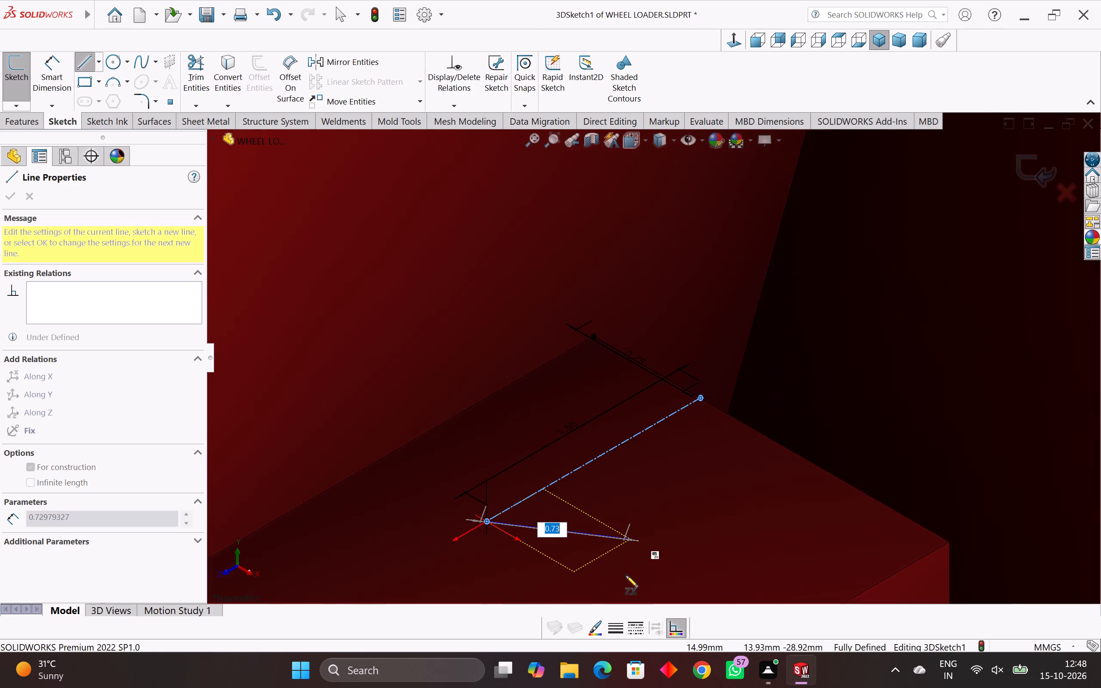
scroll(626, 575, "down", 3)
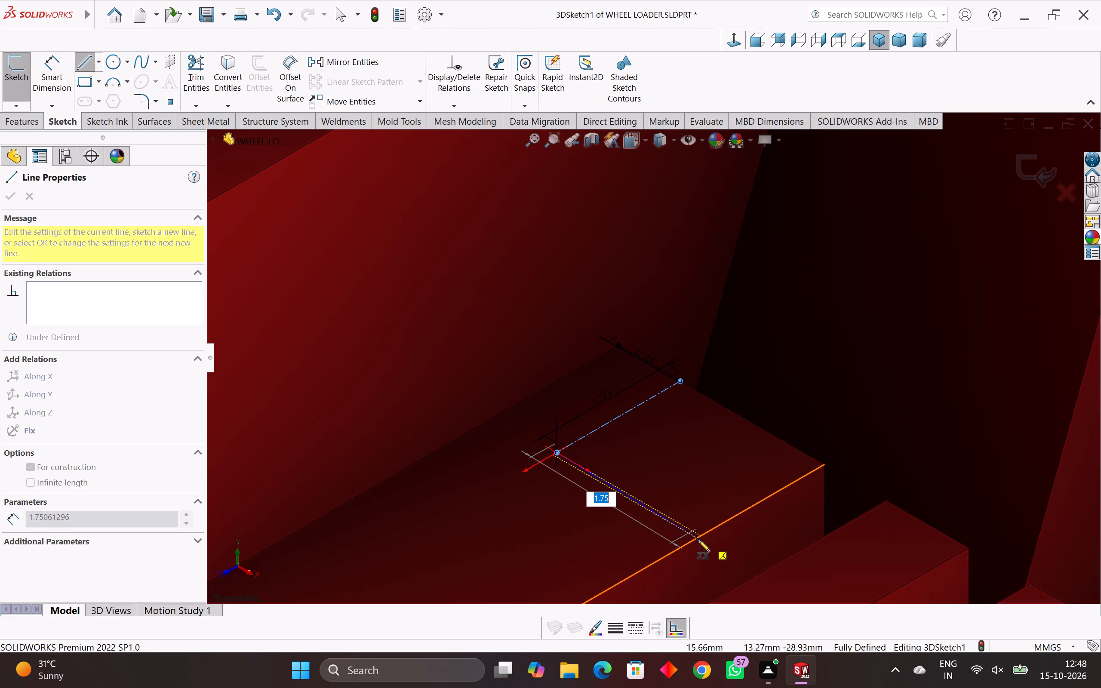
scroll(703, 535, "up", 2)
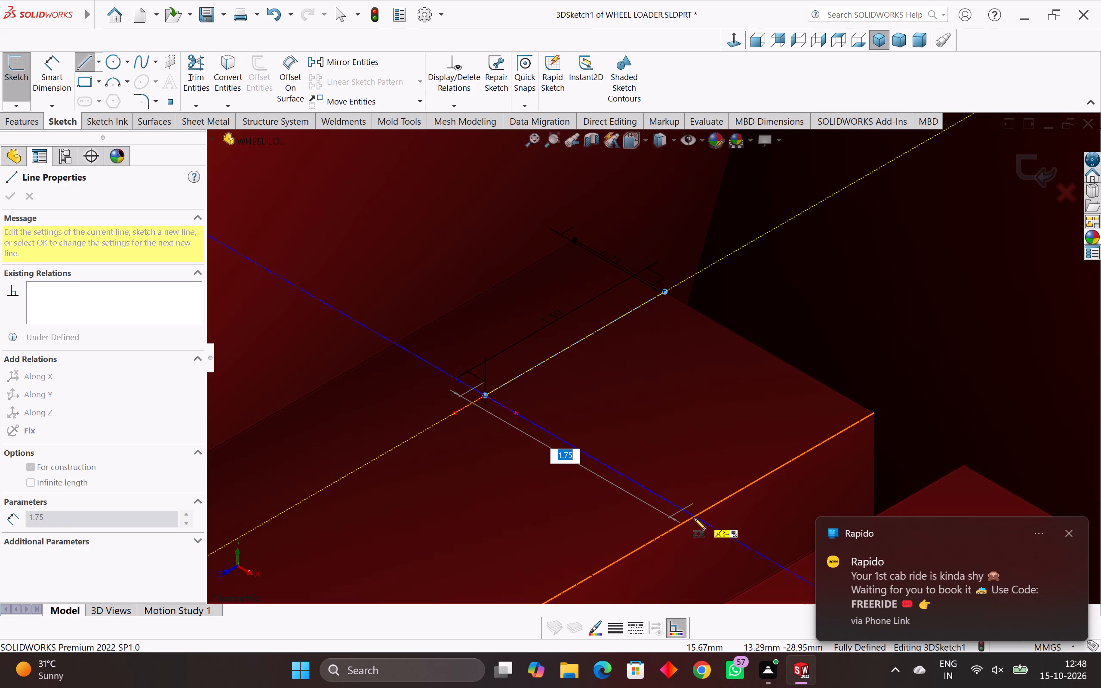
scroll(694, 518, "up", 1)
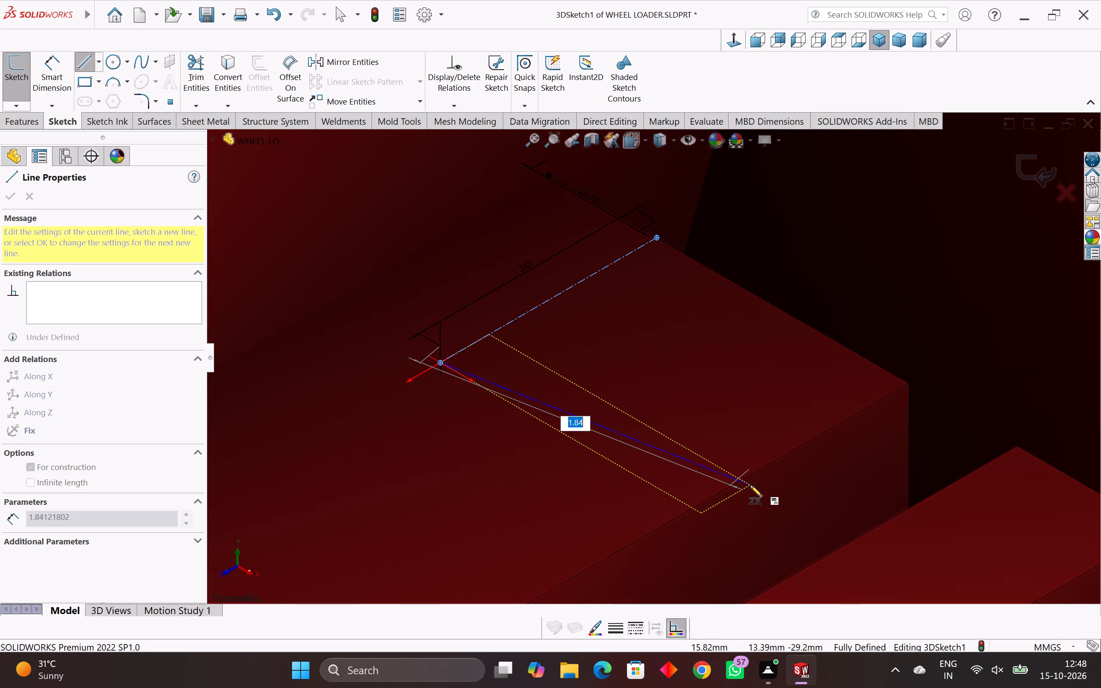
left_click(692, 510)
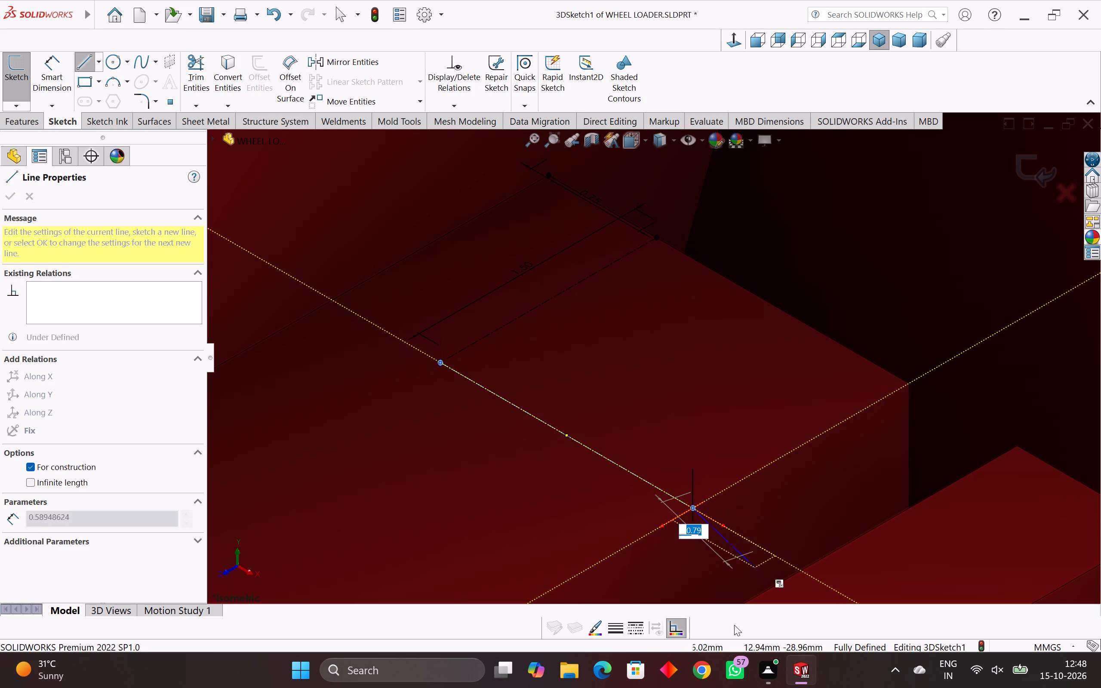
key("Escape")
key("Escape")
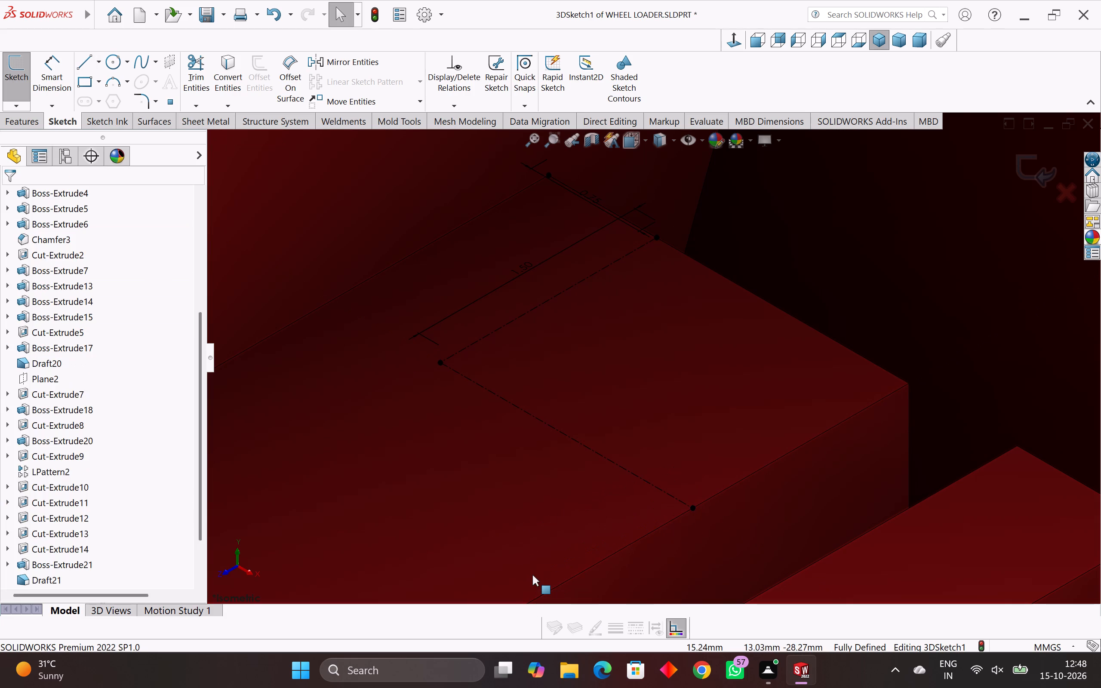
Draw a solid 28.25 mm vertical line along Y, upward from the junction of the lengthwise and crosswise centerlines.
scroll(608, 545, "down", 2)
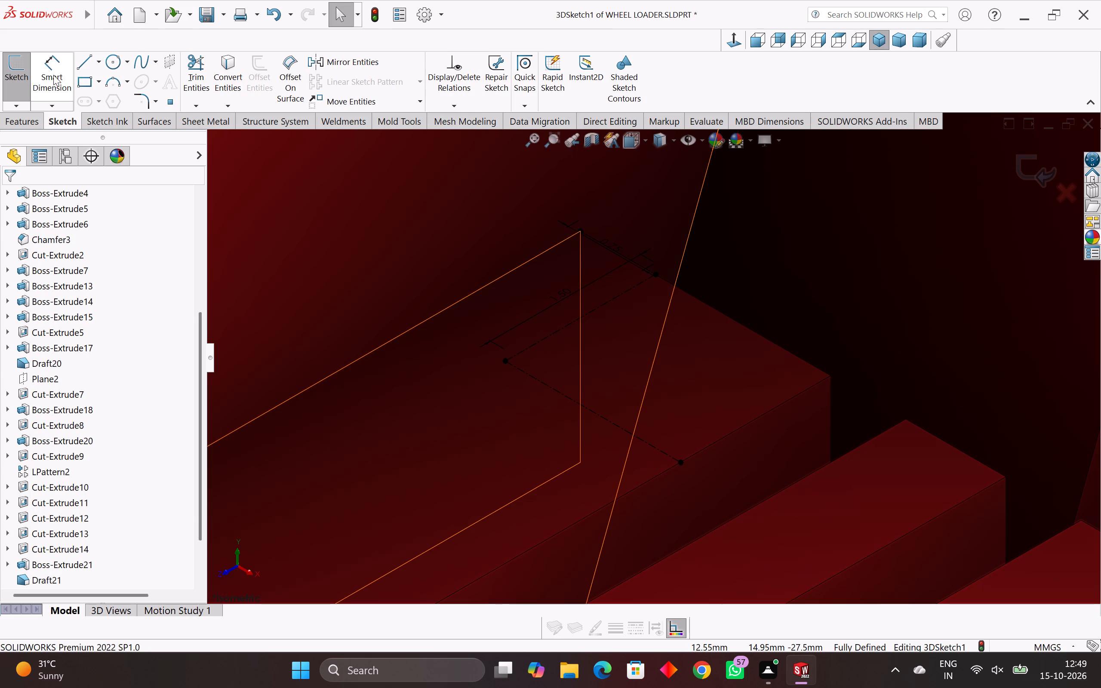
left_click(84, 63)
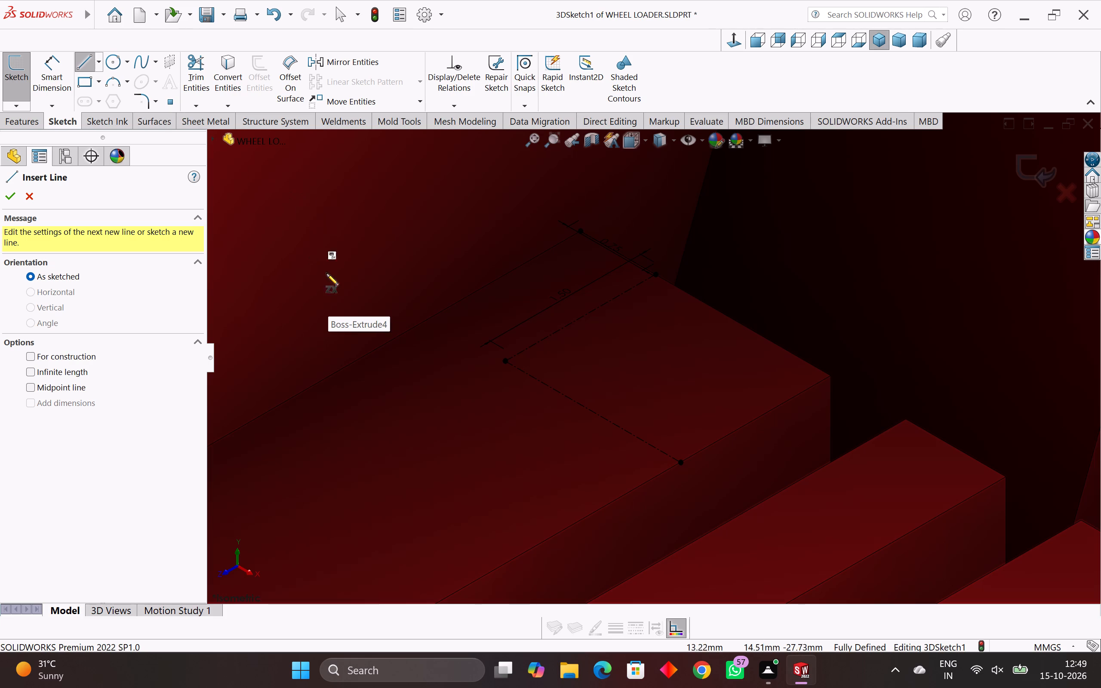
left_click(506, 361)
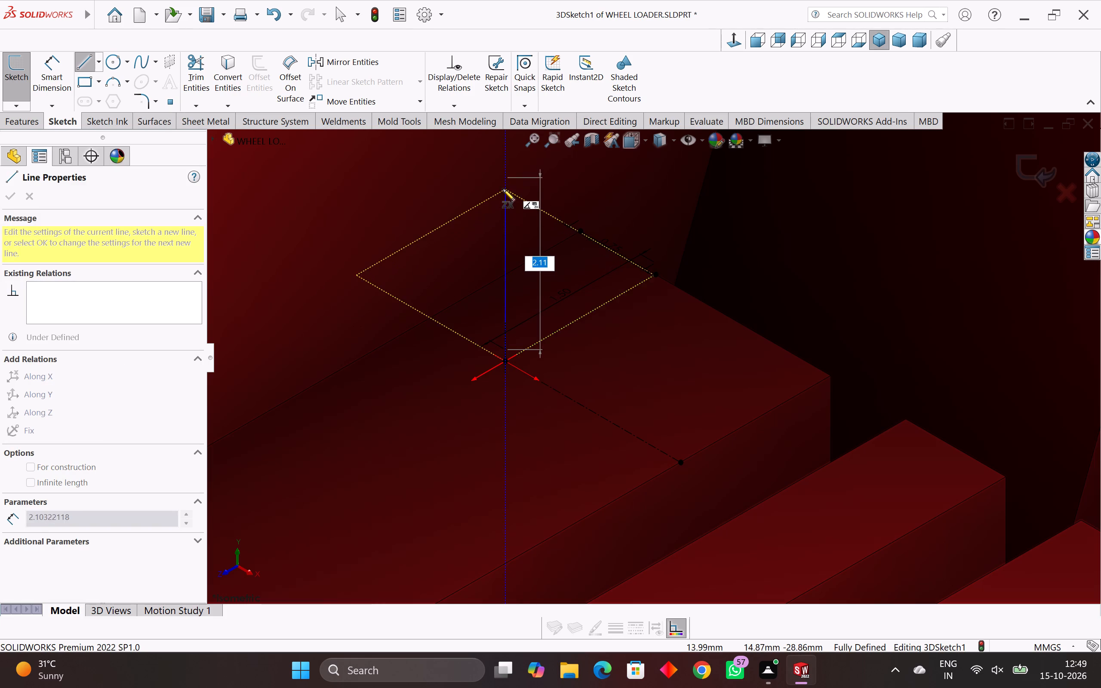
scroll(503, 189, "down", 3)
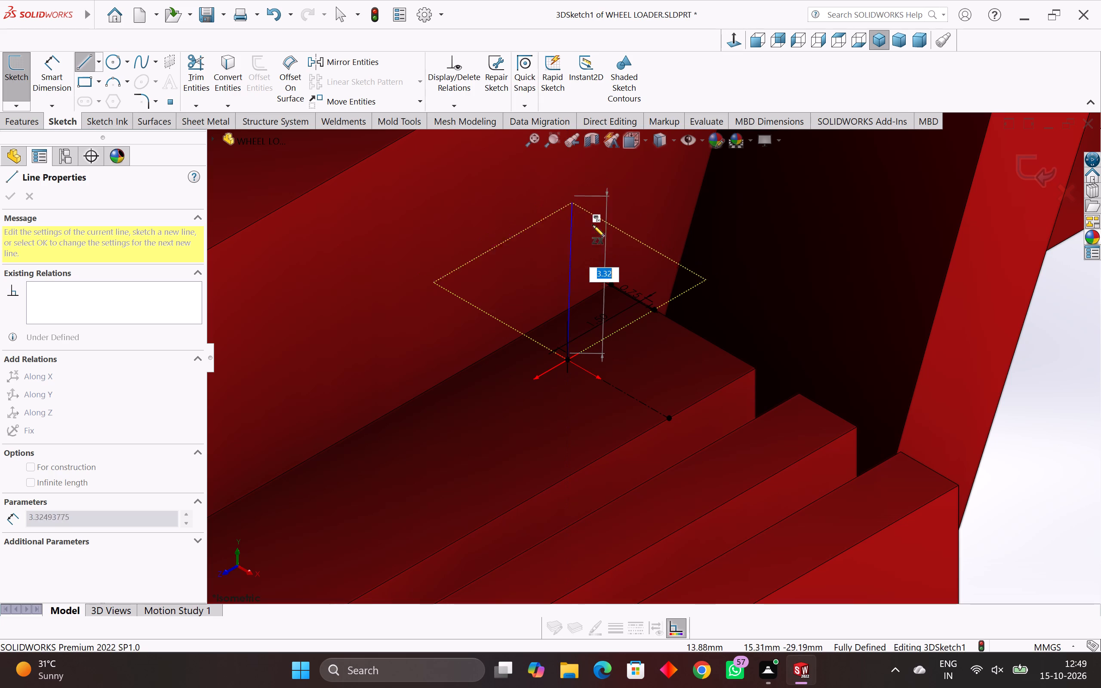
key("Tab")
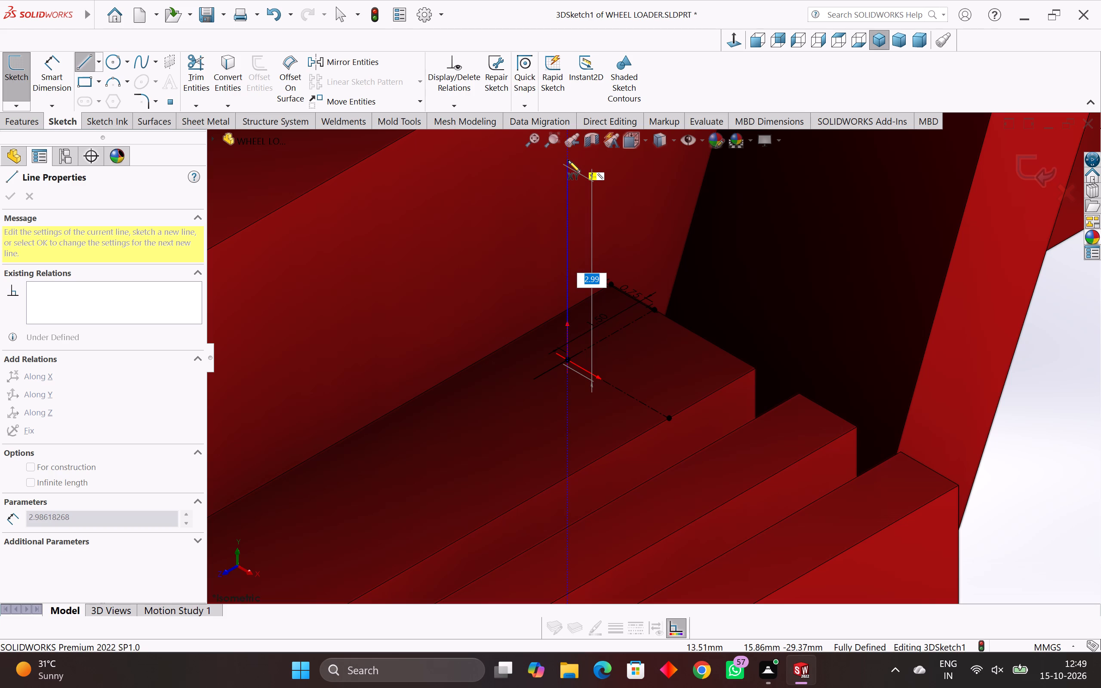
type("28.25")
key("Return")
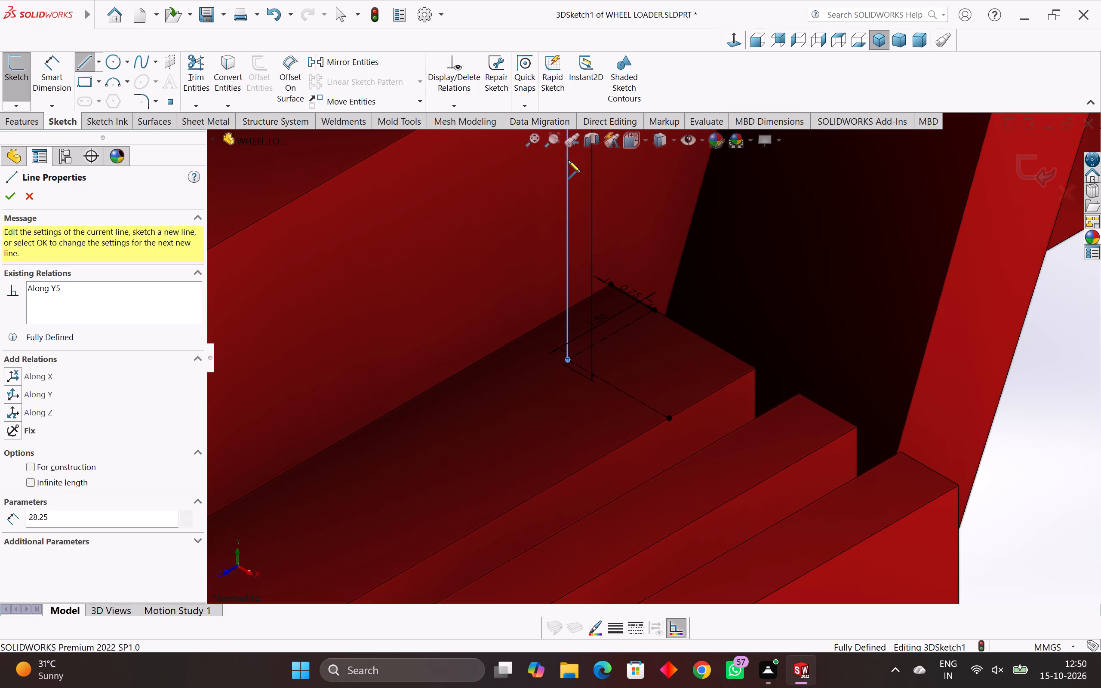
Examine the vertical line's upper end in relation to the engine housing's top corner beside the vent slots.
scroll(631, 269, "down", 4)
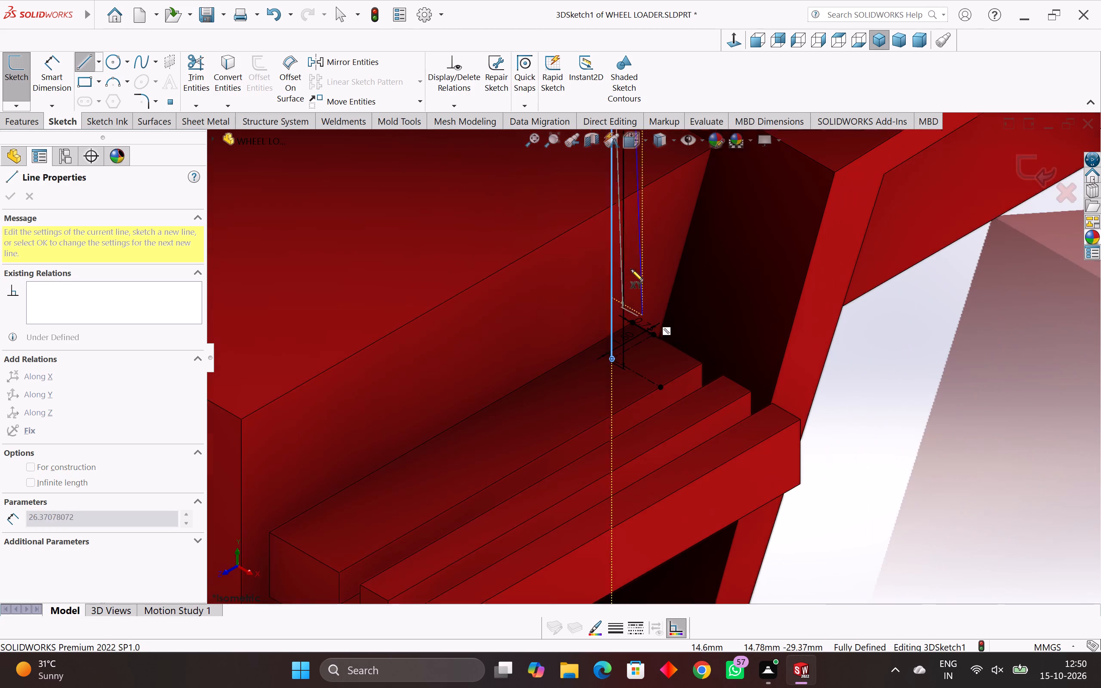
scroll(624, 266, "down", 9)
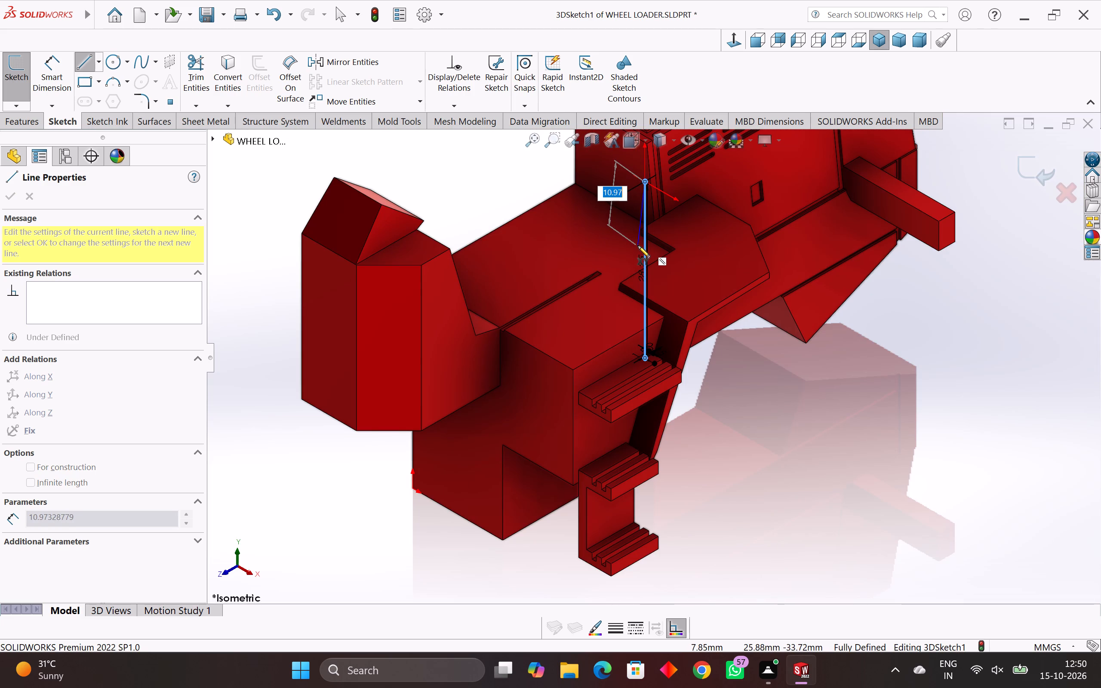
scroll(640, 244, "down", 3)
middle_click_drag(640, 244, 646, 236)
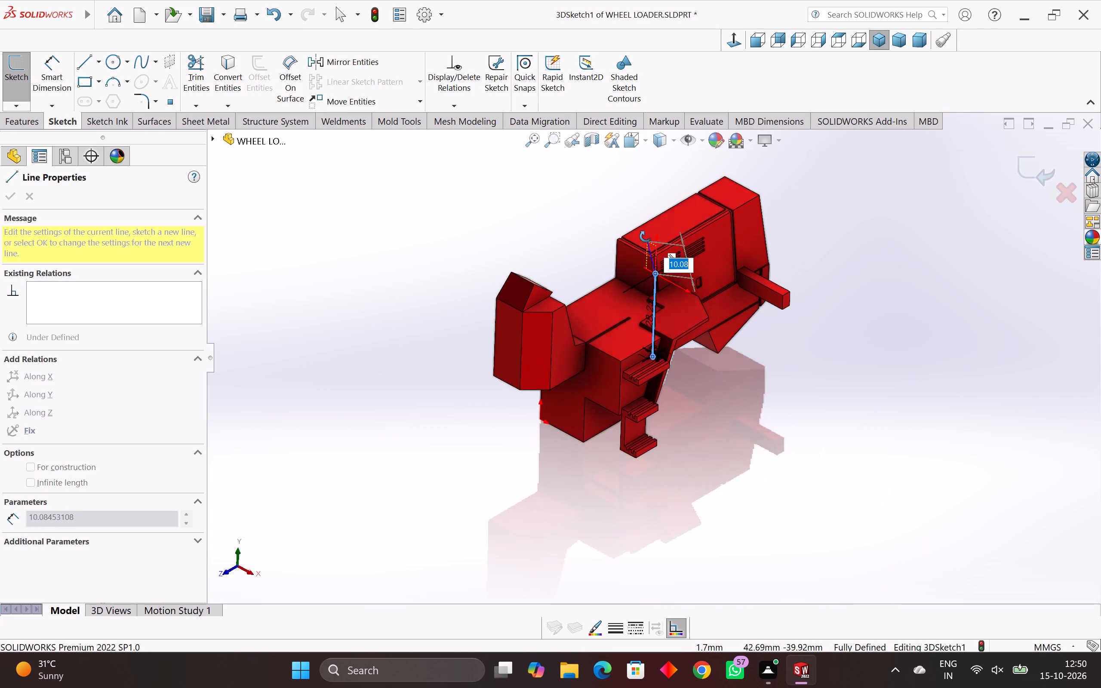
middle_click_drag(646, 236, 650, 250)
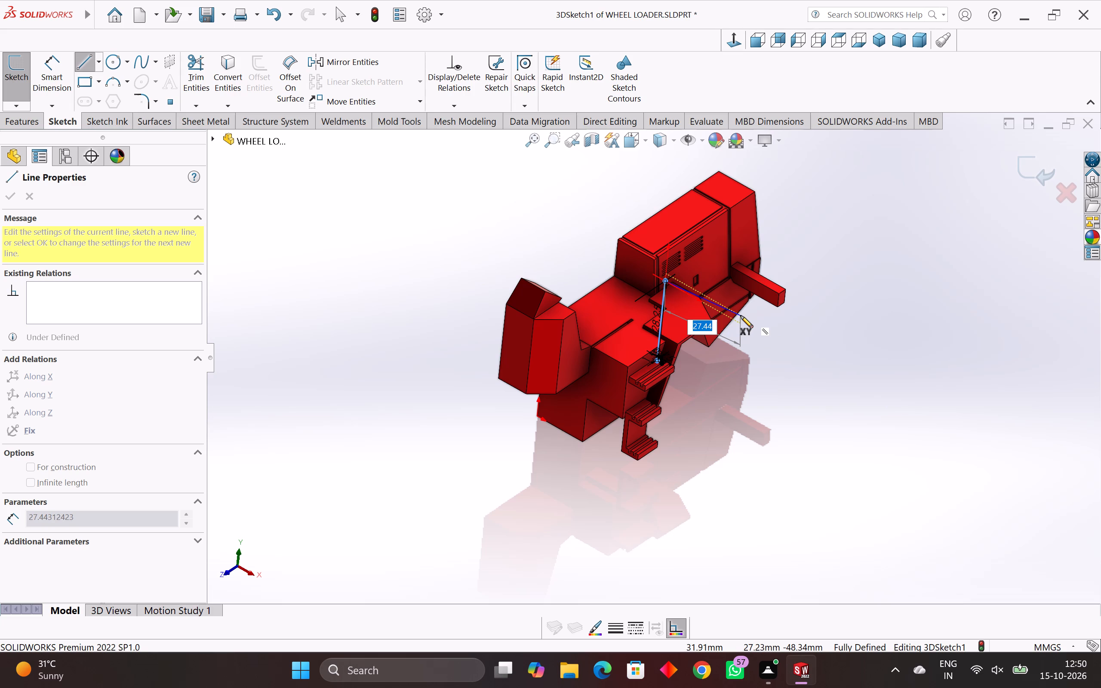
scroll(645, 260, "up", 2)
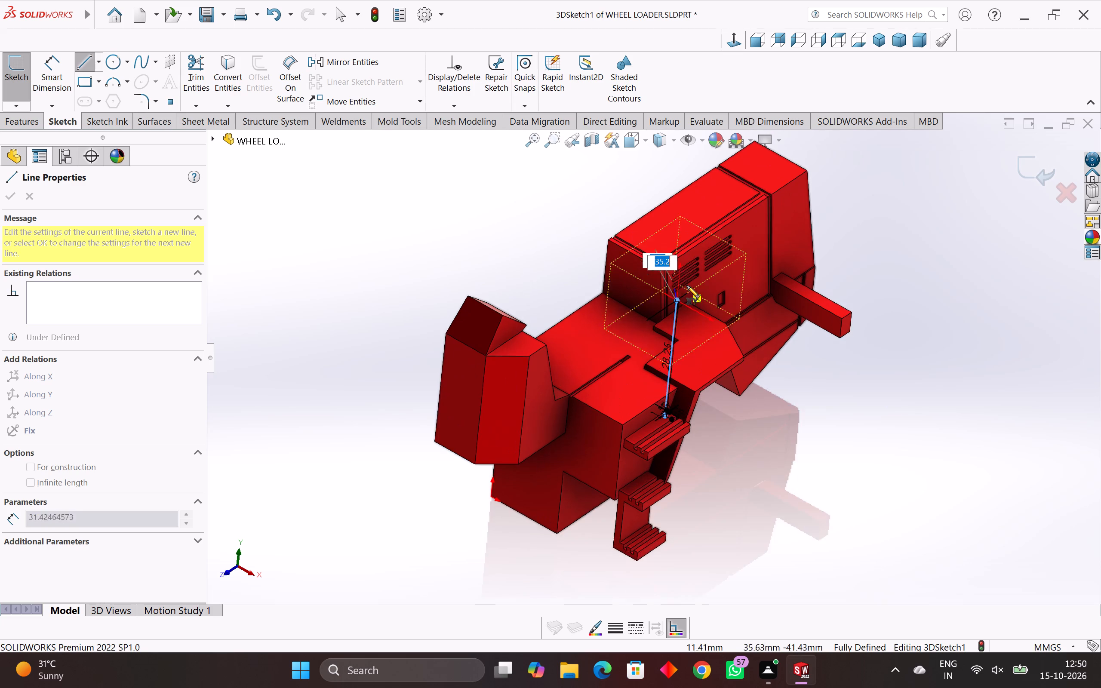
scroll(687, 285, "up", 8)
scroll(616, 264, "up", 3)
scroll(575, 250, "up", 2)
scroll(573, 249, "down", 4)
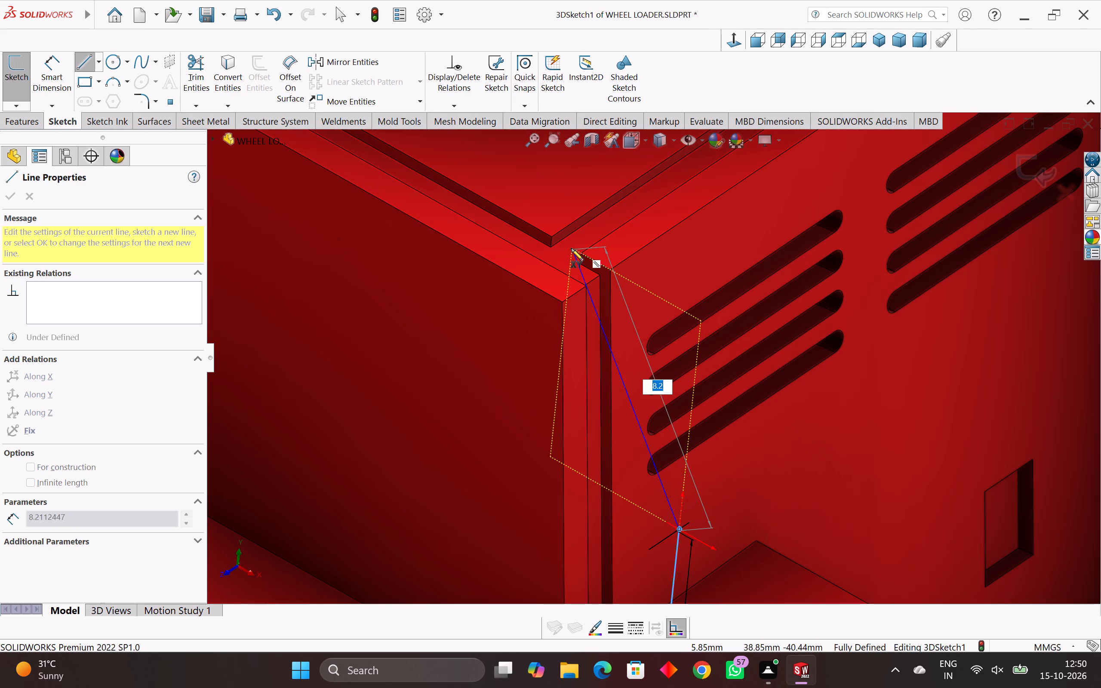
key("Escape")
scroll(636, 291, "down", 4)
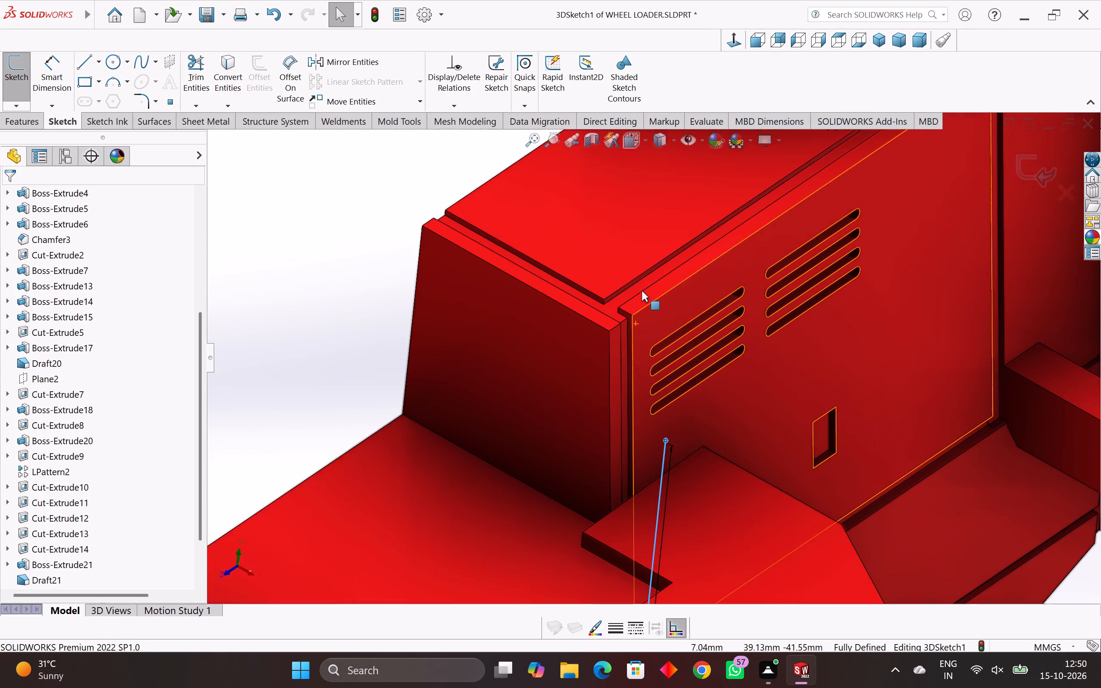
scroll(642, 291, "down", 3)
scroll(686, 447, "down", 2)
middle_click_drag(687, 447, 675, 444)
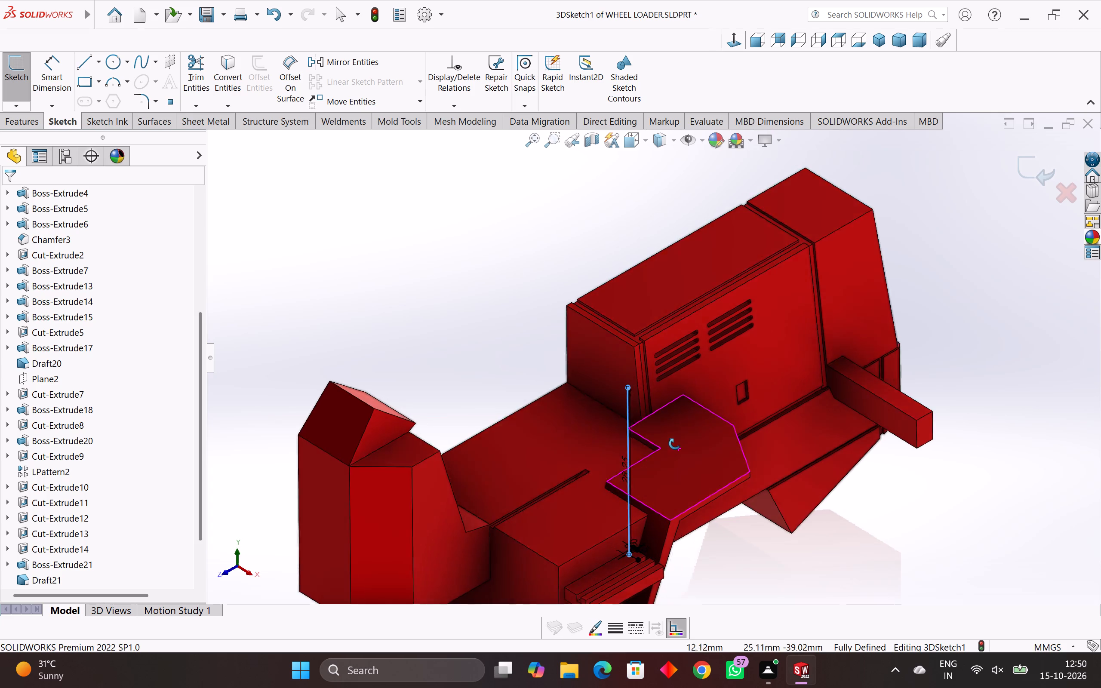
middle_click_drag(675, 444, 672, 462)
scroll(632, 307, "up", 8)
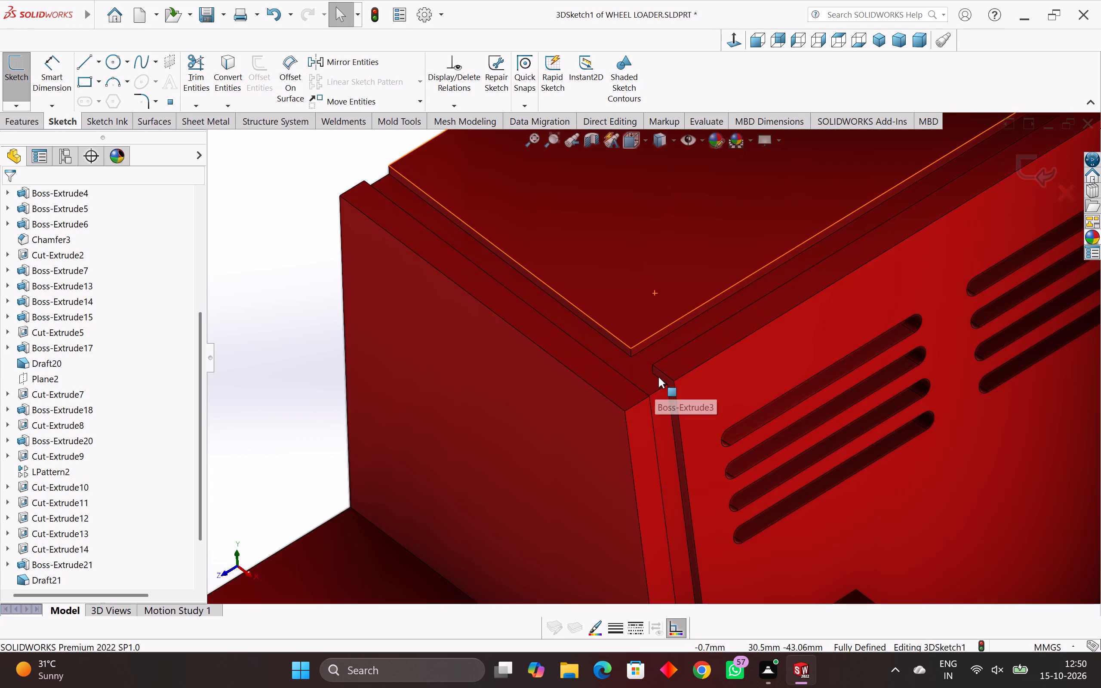
scroll(658, 377, "up", 4)
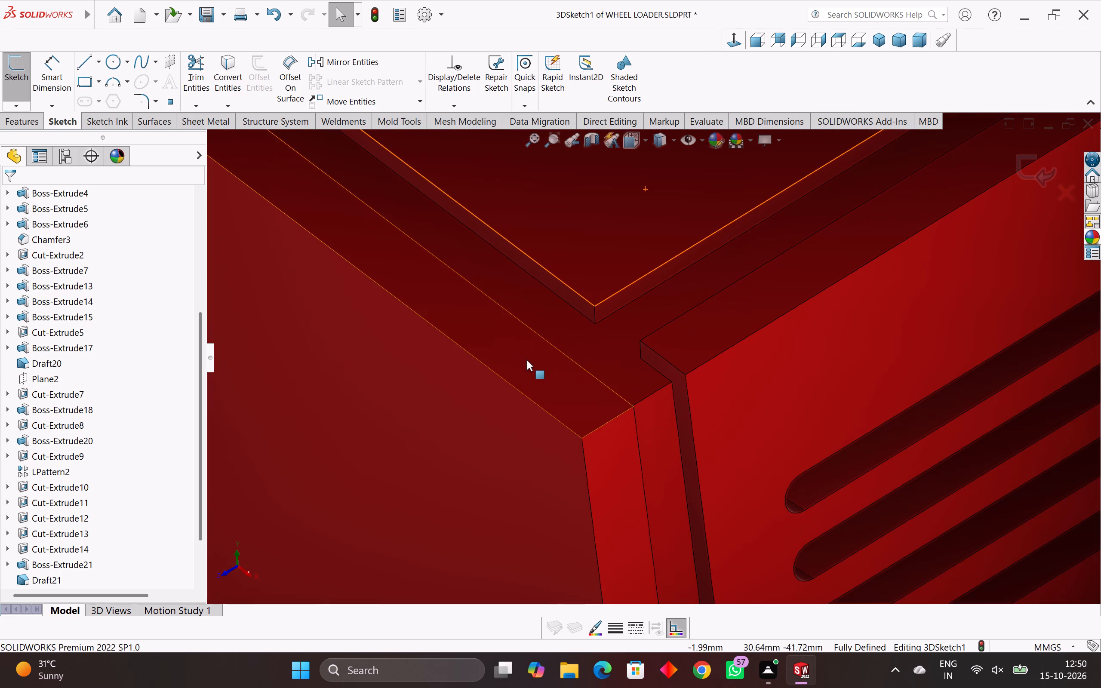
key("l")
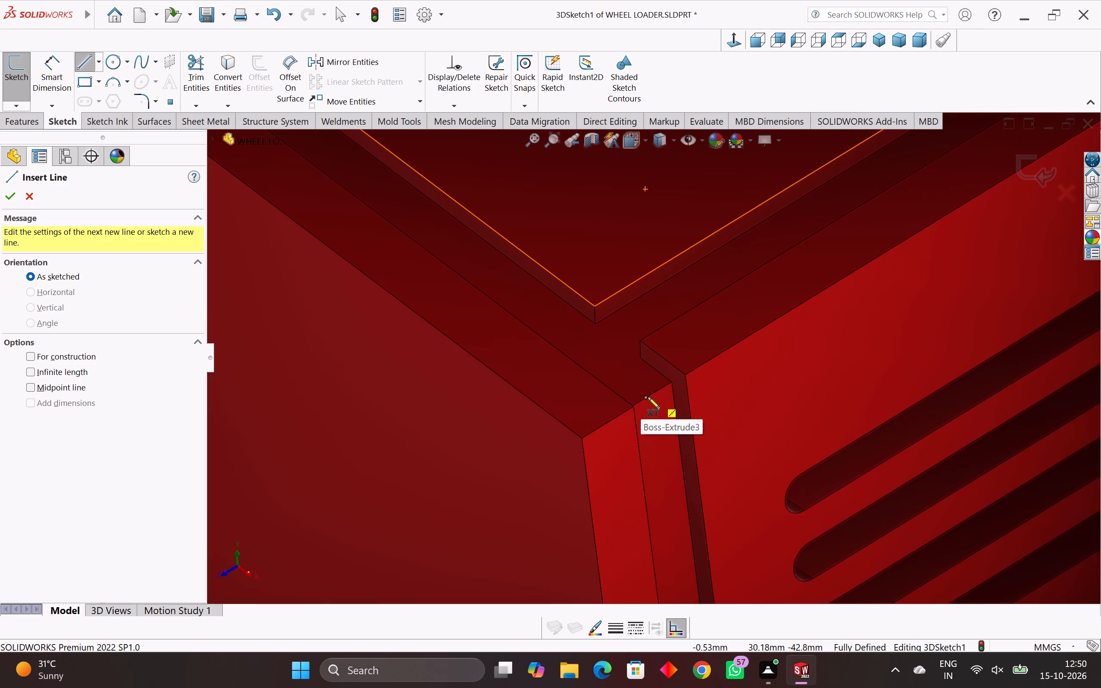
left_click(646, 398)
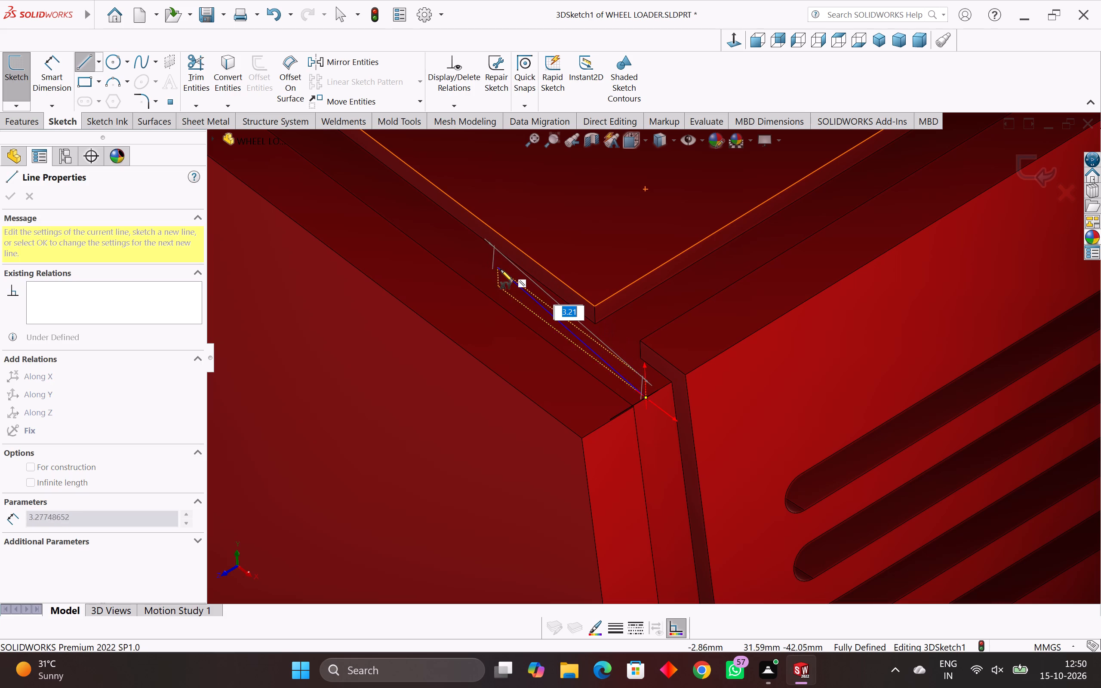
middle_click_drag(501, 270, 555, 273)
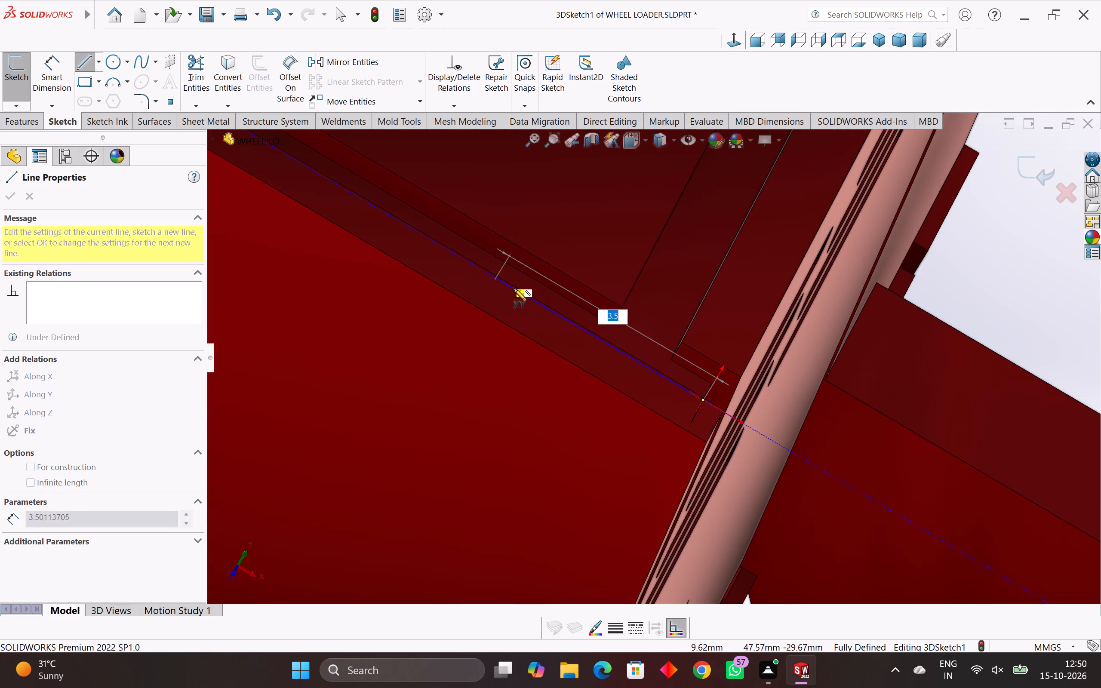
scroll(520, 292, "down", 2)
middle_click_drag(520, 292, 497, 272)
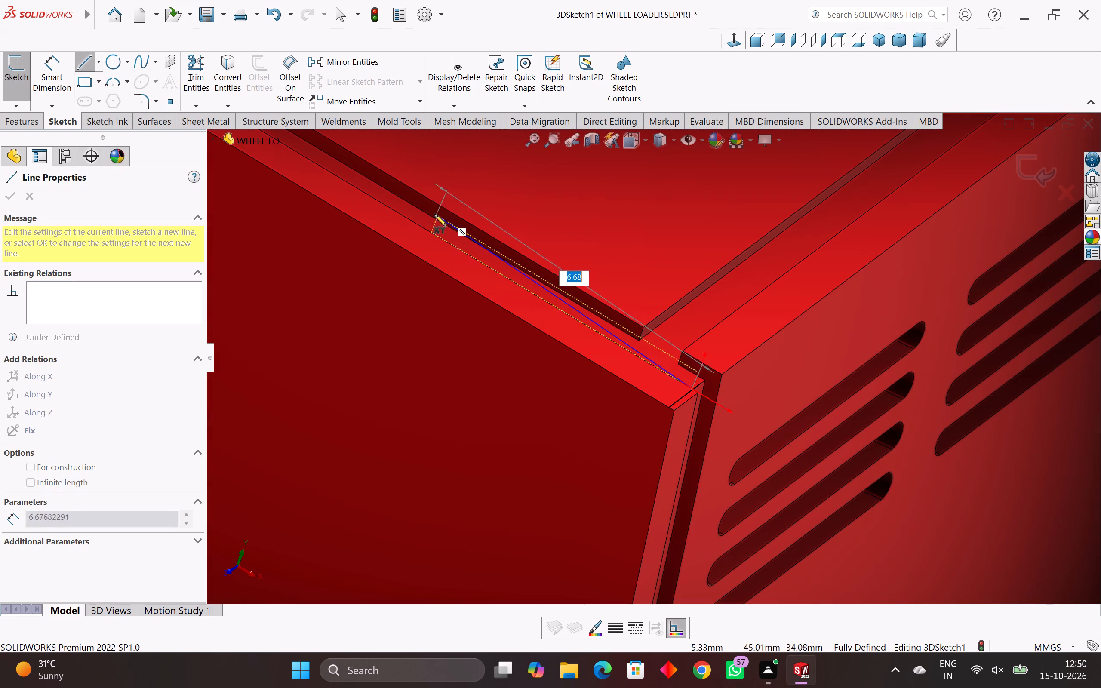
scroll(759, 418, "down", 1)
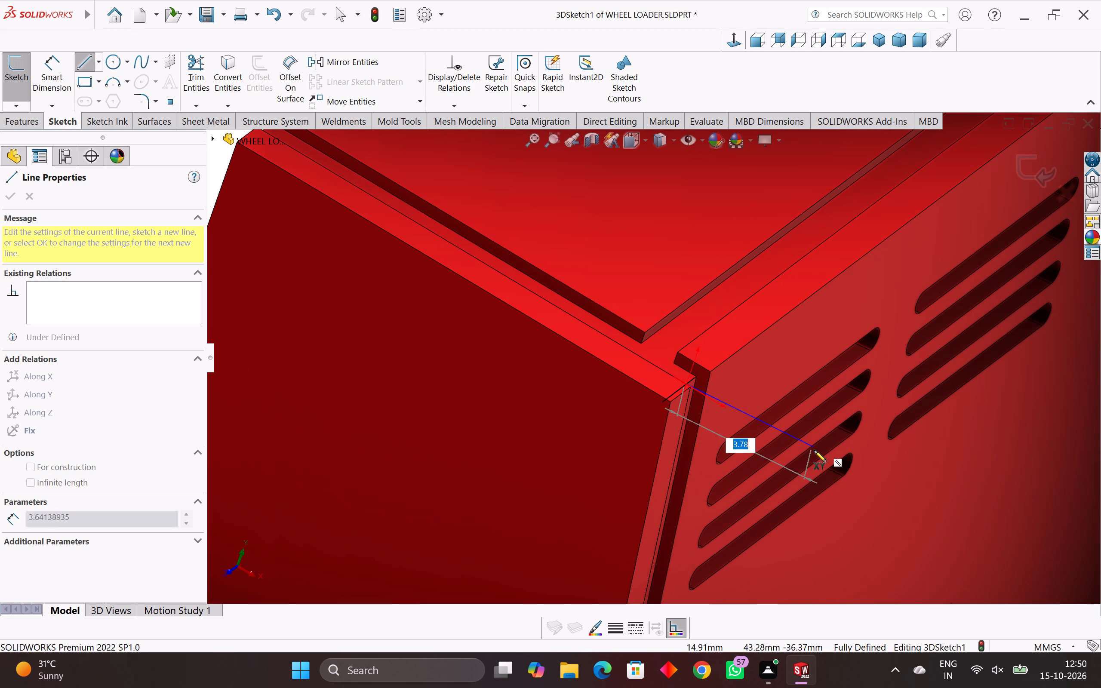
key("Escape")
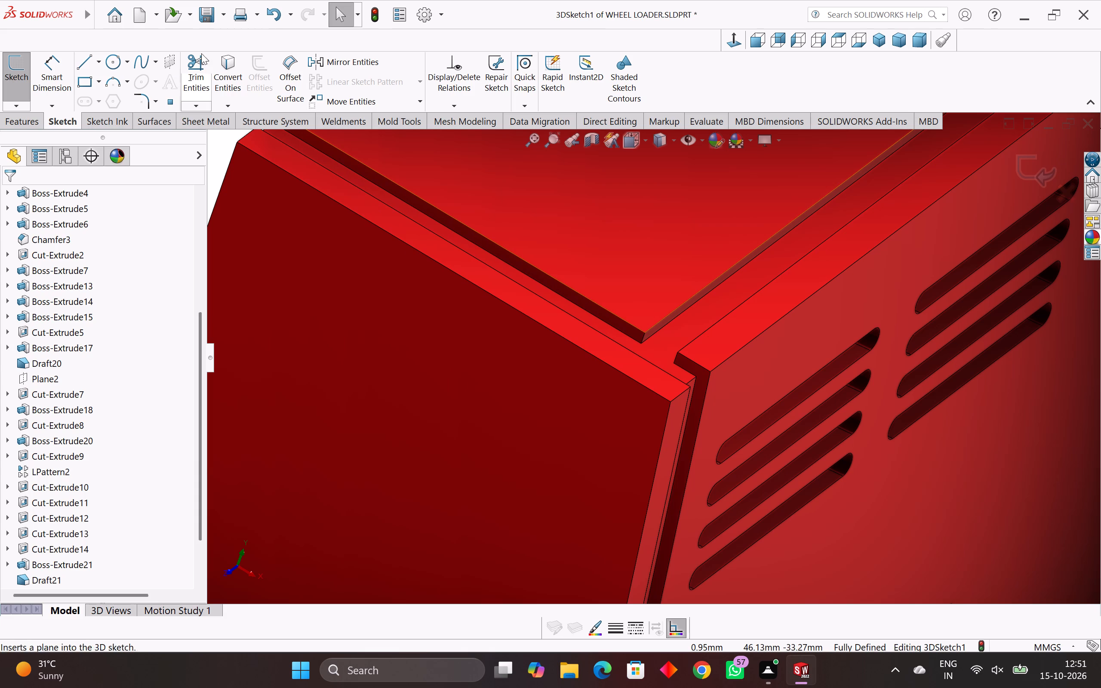
Draw a 1.5 mm centerline along X across the housing's top ledge, starting on the short corner edge beside the vented side panel.
left_click(98, 65)
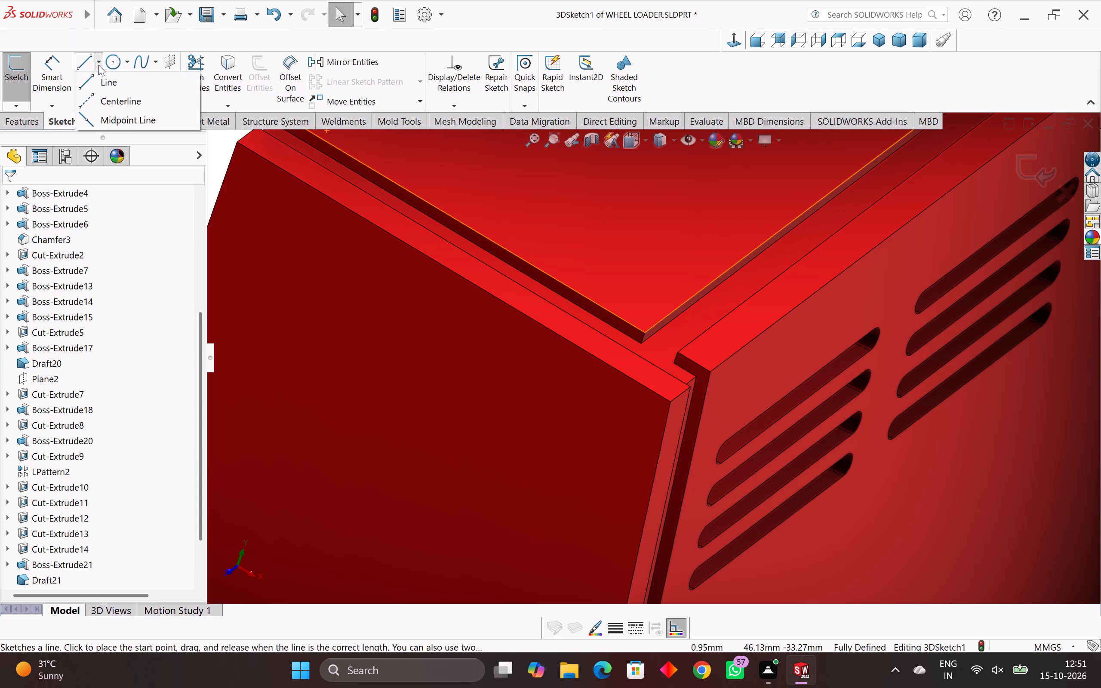
left_click(117, 101)
scroll(671, 388, "up", 2)
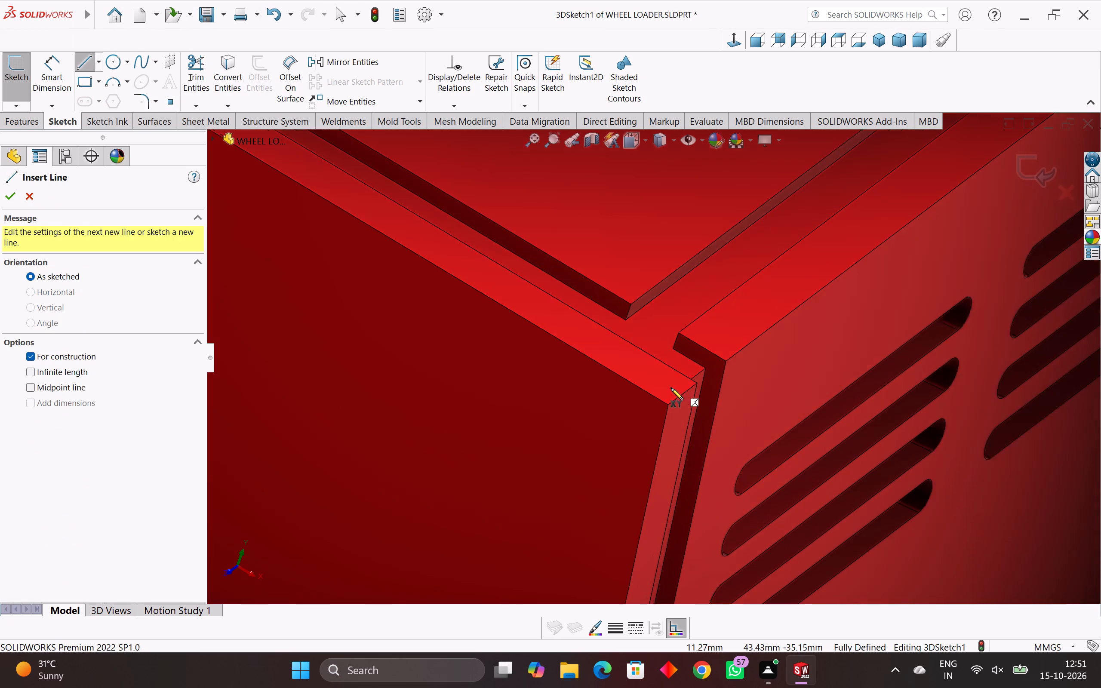
scroll(671, 388, "up", 1)
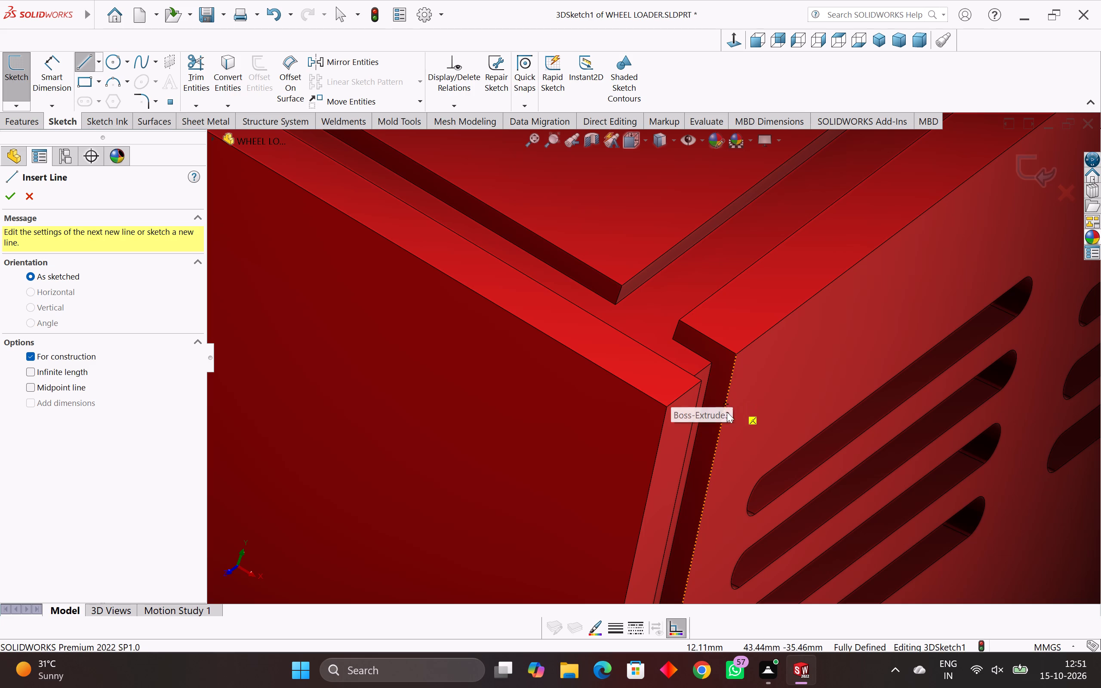
middle_click_drag(706, 404, 685, 406)
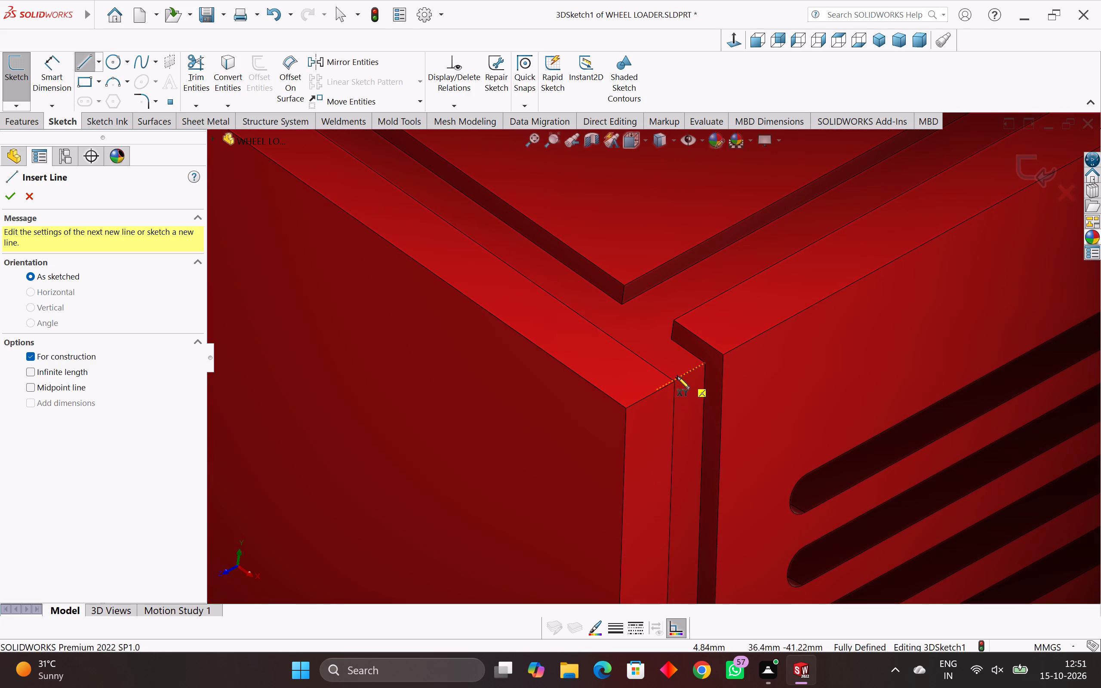
left_click(682, 376)
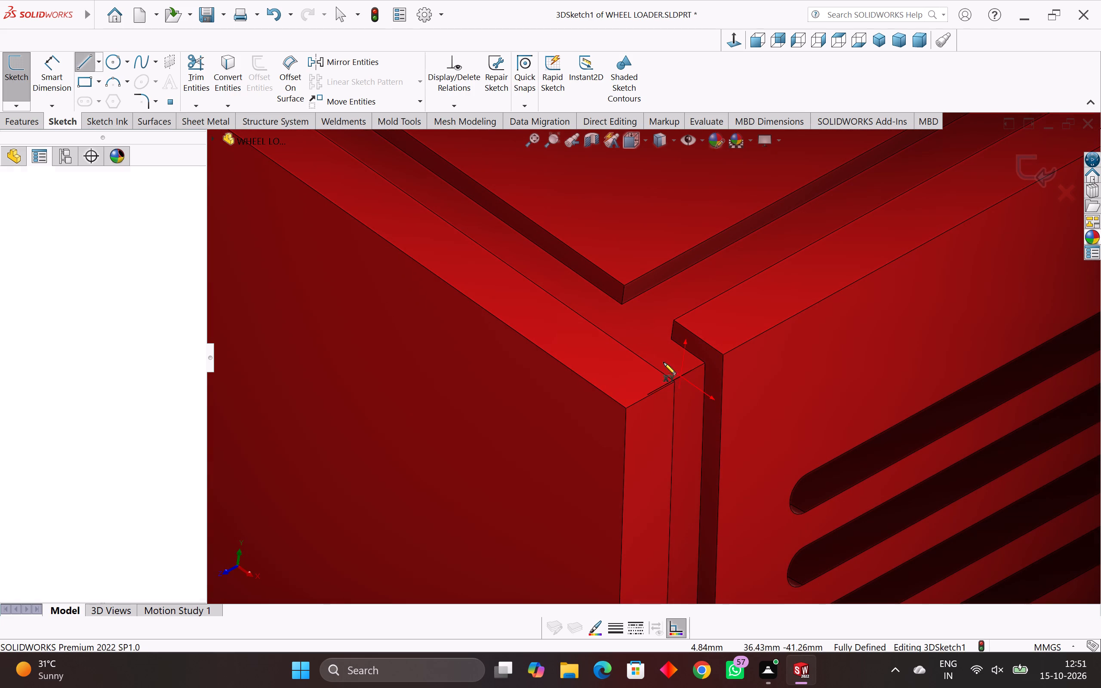
key("Tab")
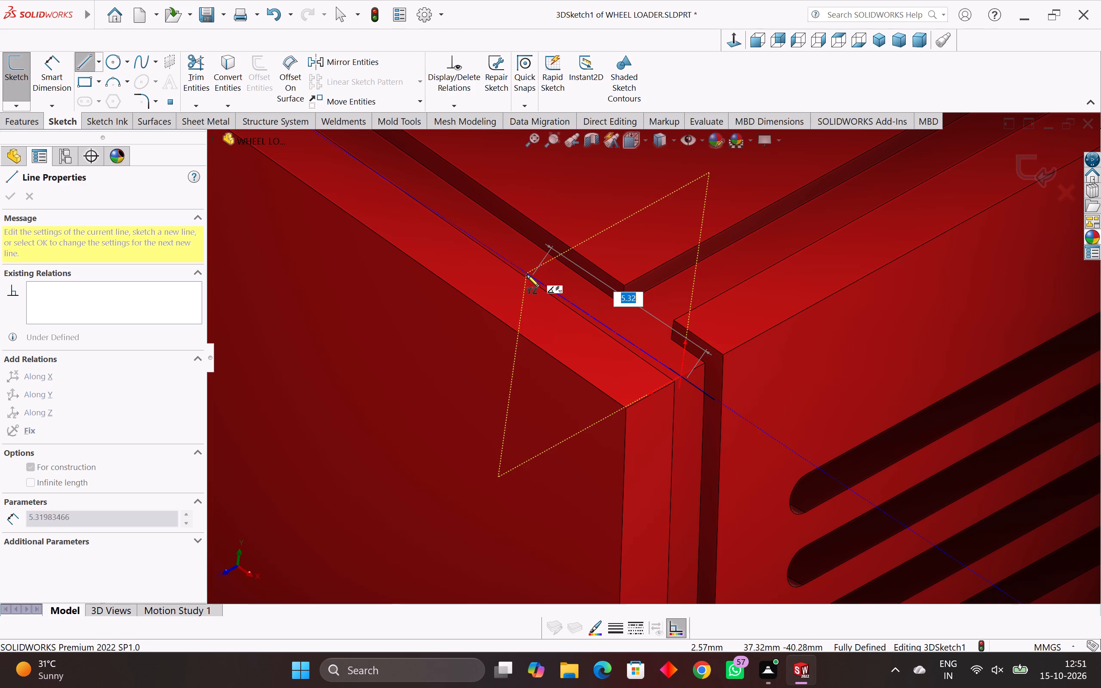
key("Tab")
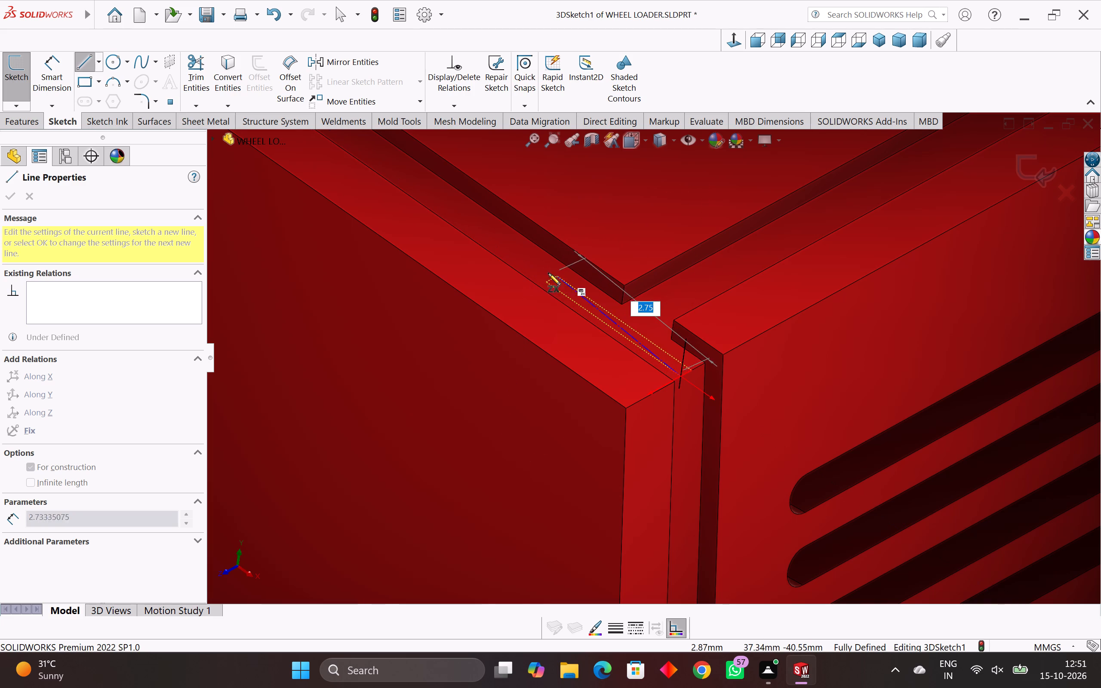
middle_click_drag(520, 251, 477, 241)
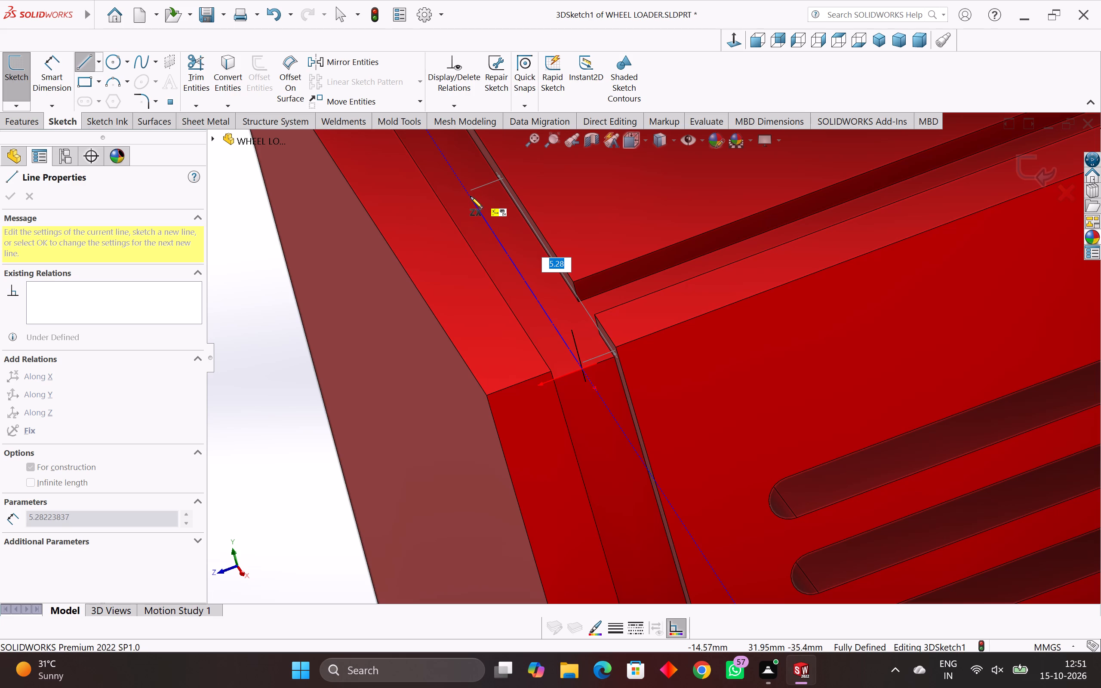
type("1.5")
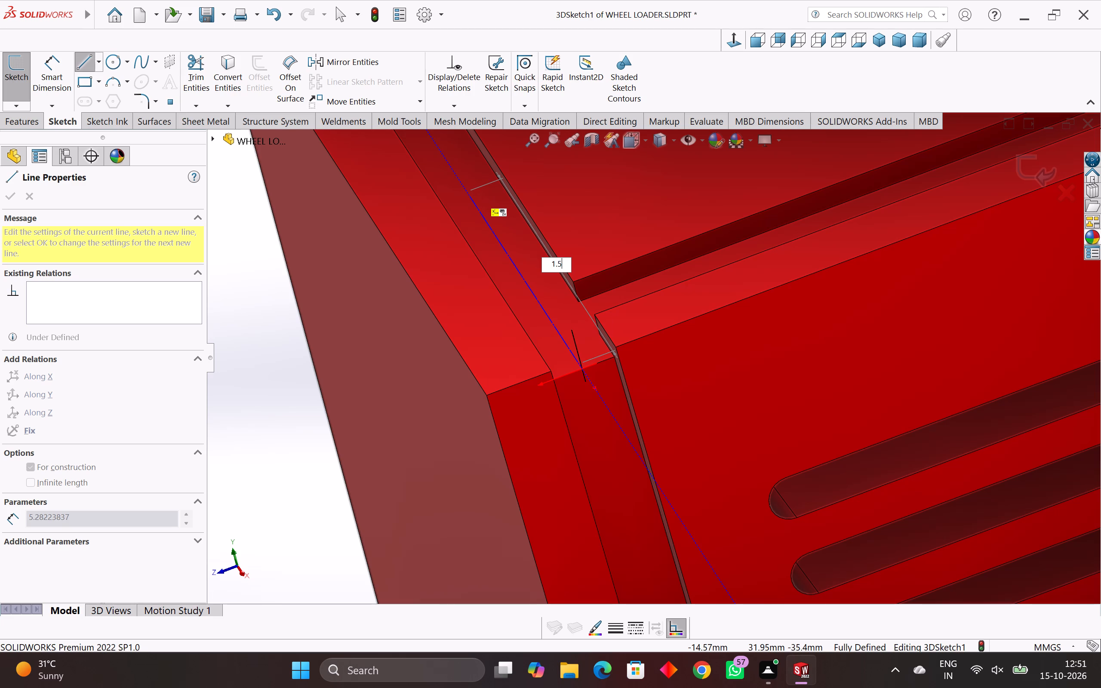
key("Return")
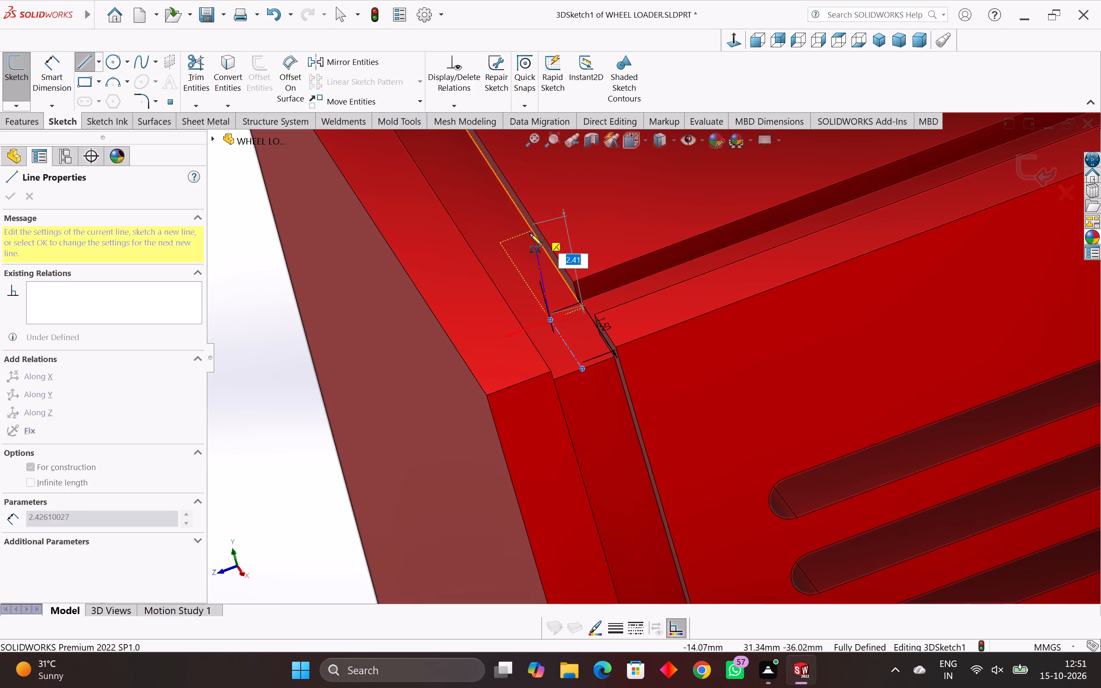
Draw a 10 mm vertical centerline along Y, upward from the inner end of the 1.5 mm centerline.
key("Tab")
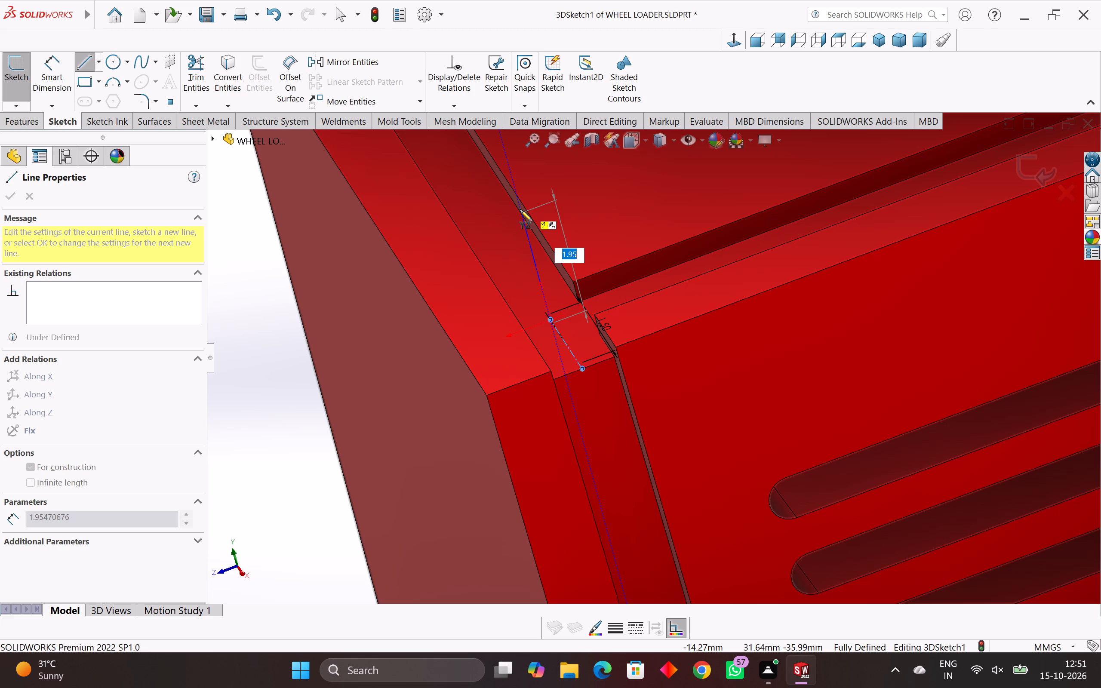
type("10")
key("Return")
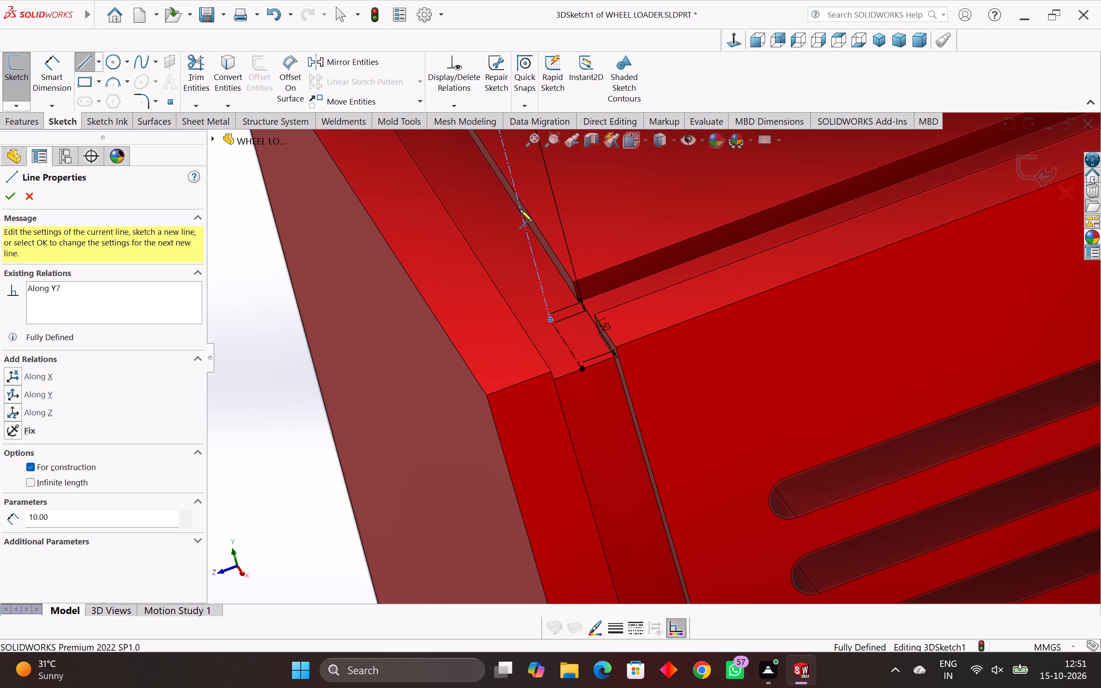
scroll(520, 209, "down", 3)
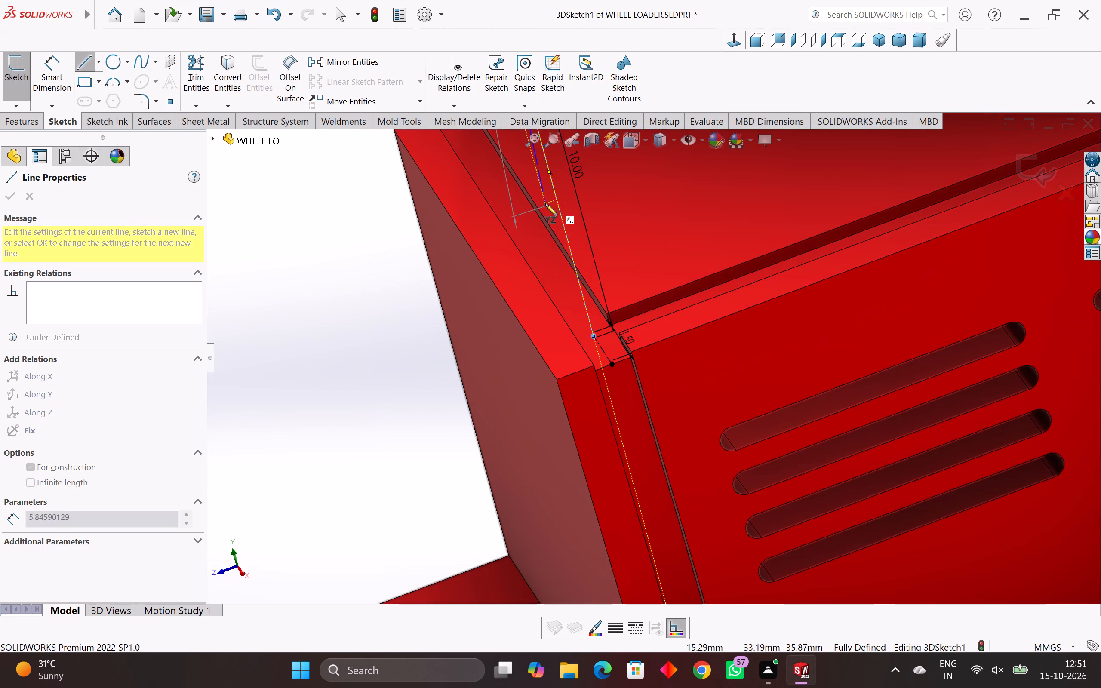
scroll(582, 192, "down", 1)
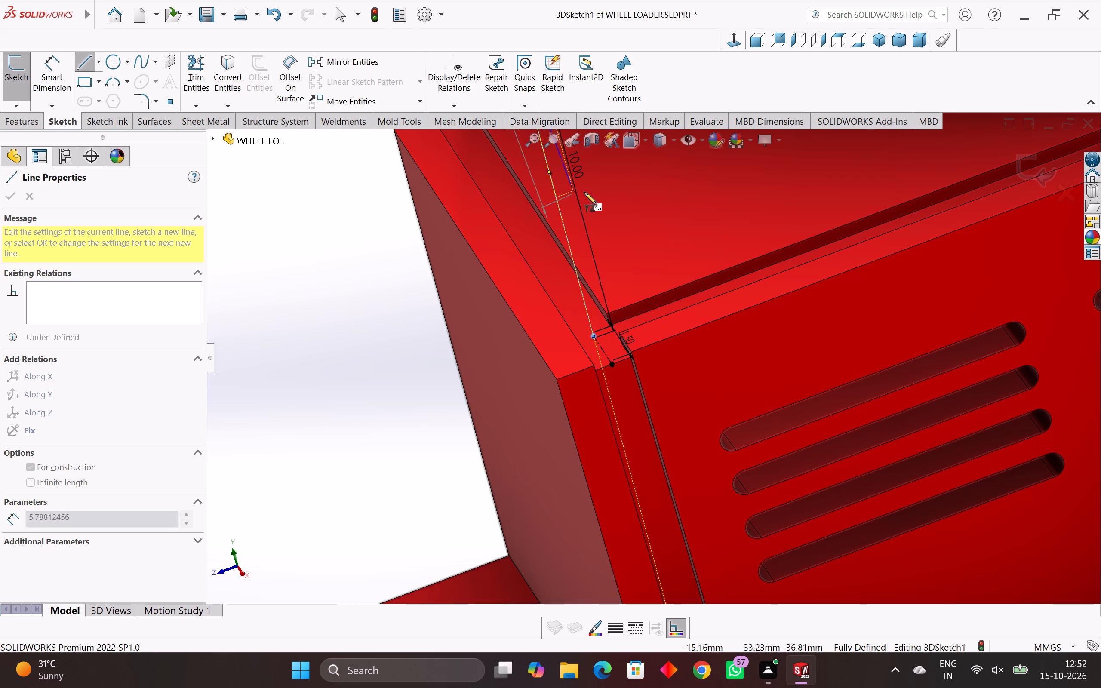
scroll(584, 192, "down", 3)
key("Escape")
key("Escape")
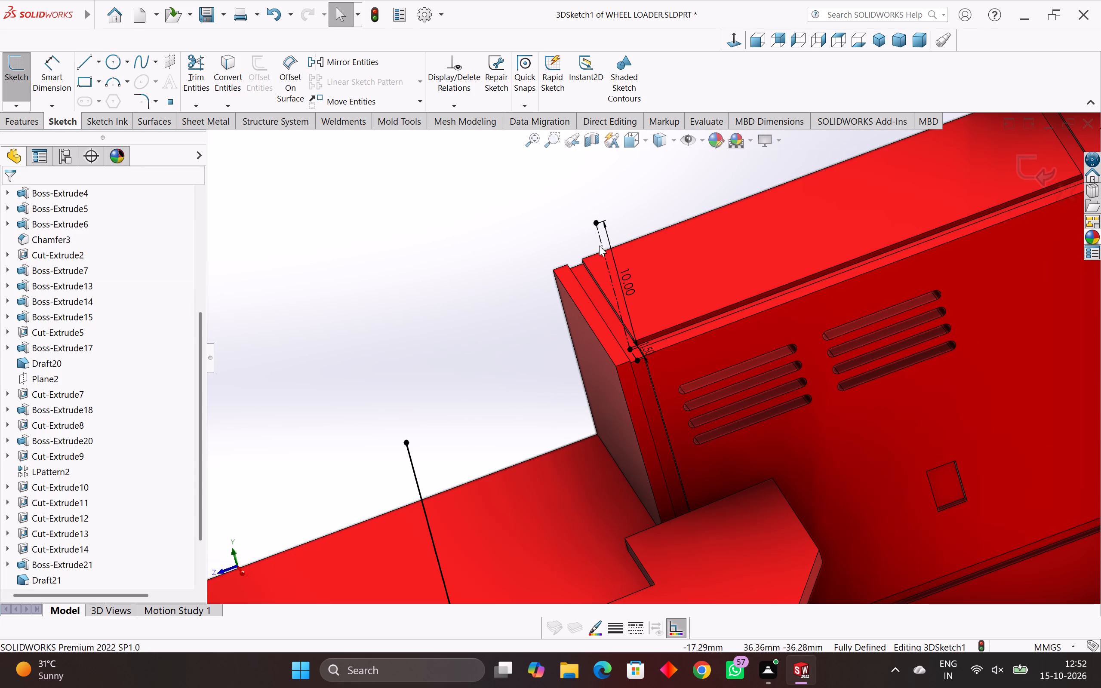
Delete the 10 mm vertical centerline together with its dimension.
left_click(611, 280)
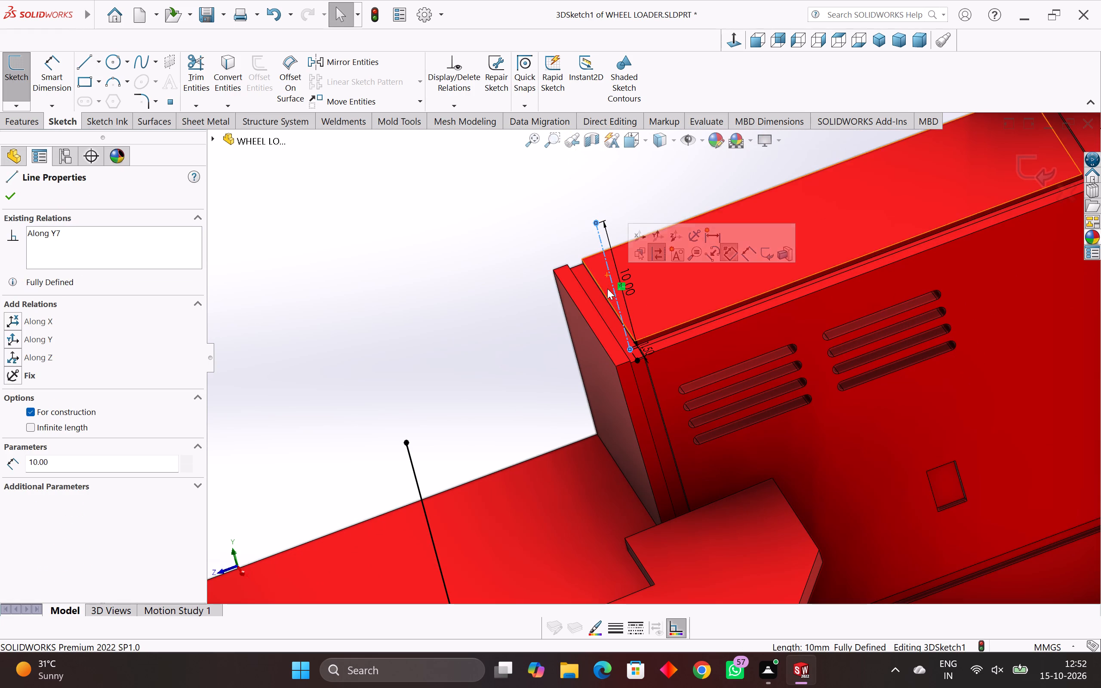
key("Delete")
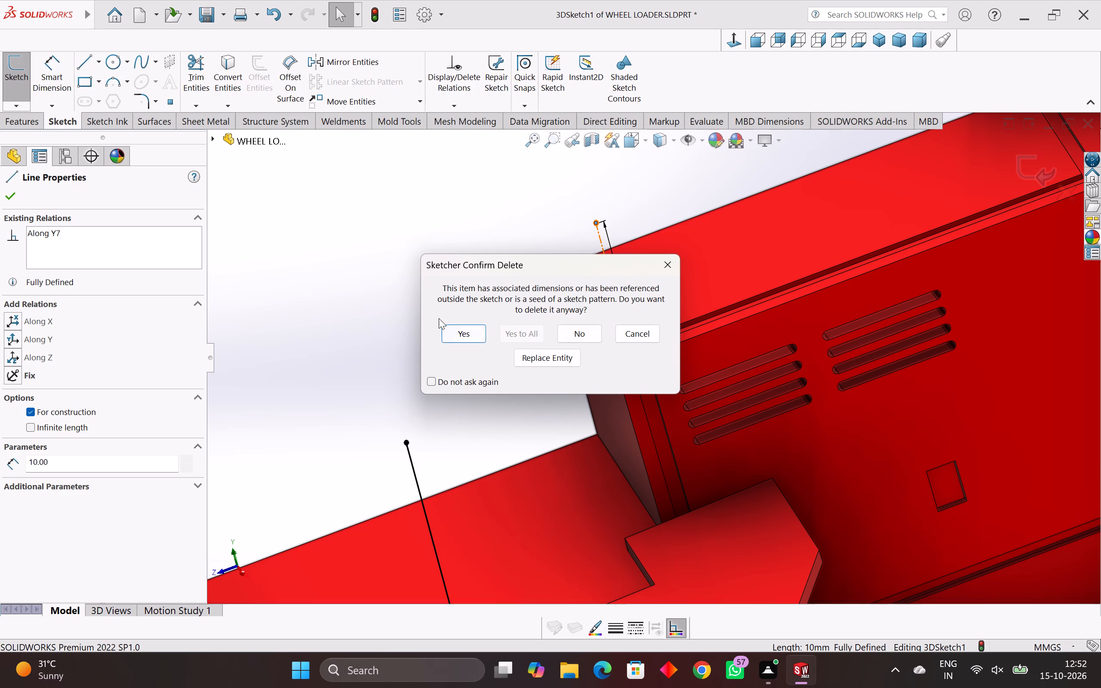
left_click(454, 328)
Examine the 1.5 mm centerline and its inner endpoint on the housing's top ledge up close.
scroll(650, 390, "up", 9)
scroll(594, 275, "up", 3)
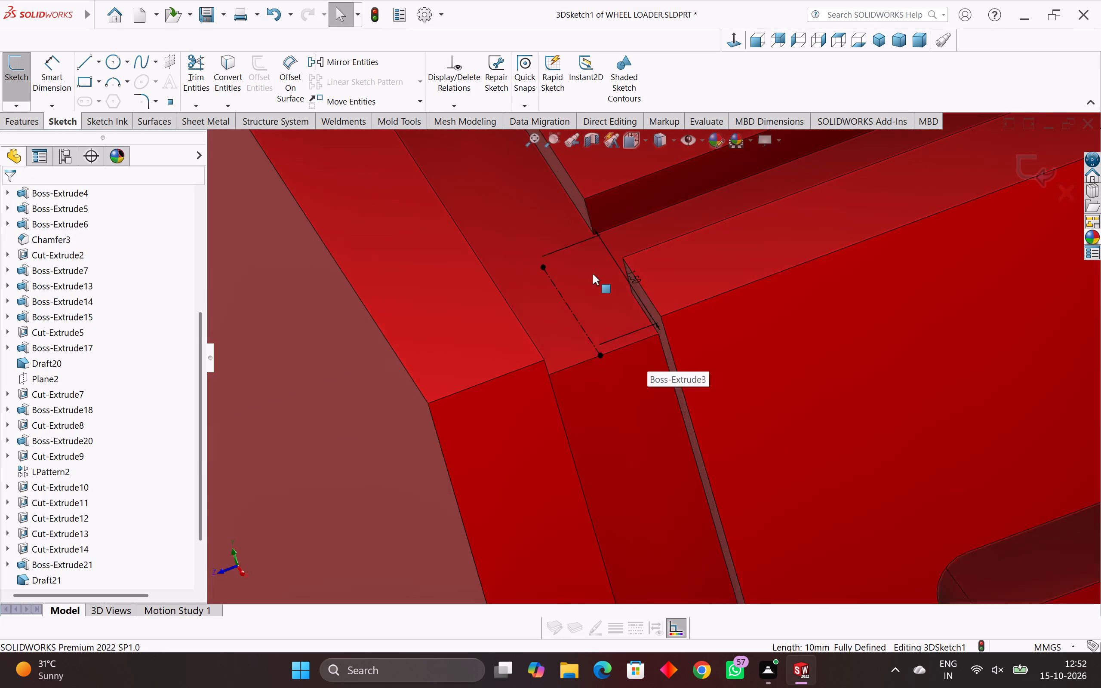
scroll(593, 274, "up", 1)
scroll(592, 273, "down", 4)
scroll(627, 266, "up", 4)
scroll(671, 326, "up", 6)
scroll(645, 365, "up", 3)
scroll(629, 352, "down", 9)
scroll(537, 410, "up", 1)
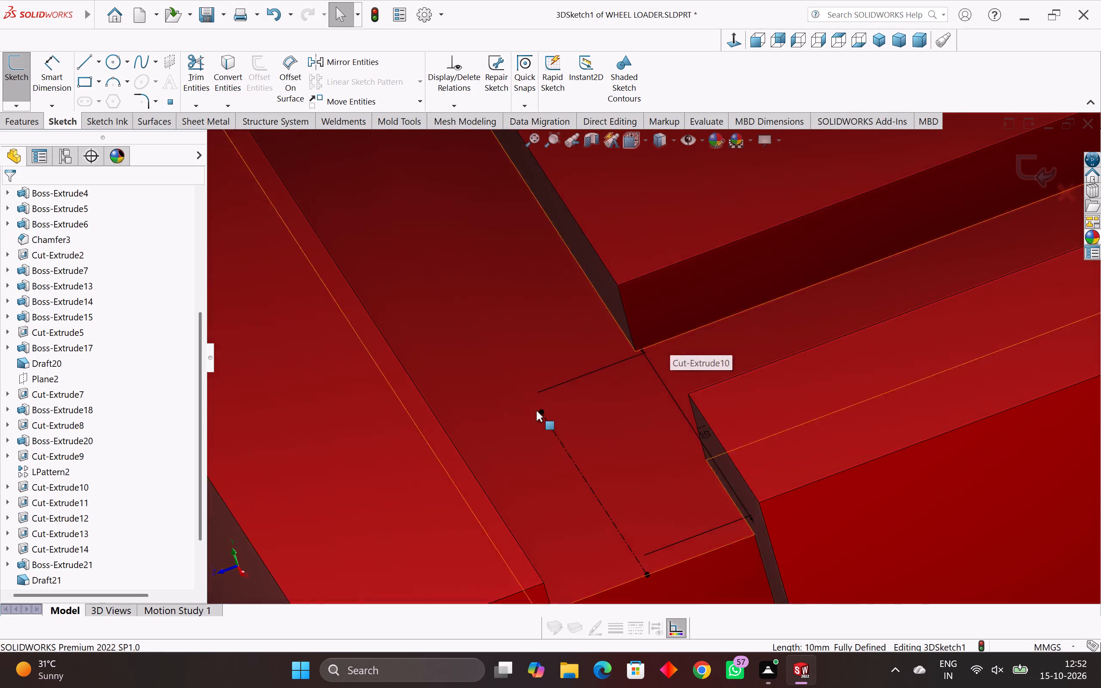
Draw a 10 mm solid vertical line along Y, upward from the inner end of the 1.5 mm centerline on the housing ledge.
scroll(536, 411, "up", 2)
middle_click_drag(536, 411, 535, 426)
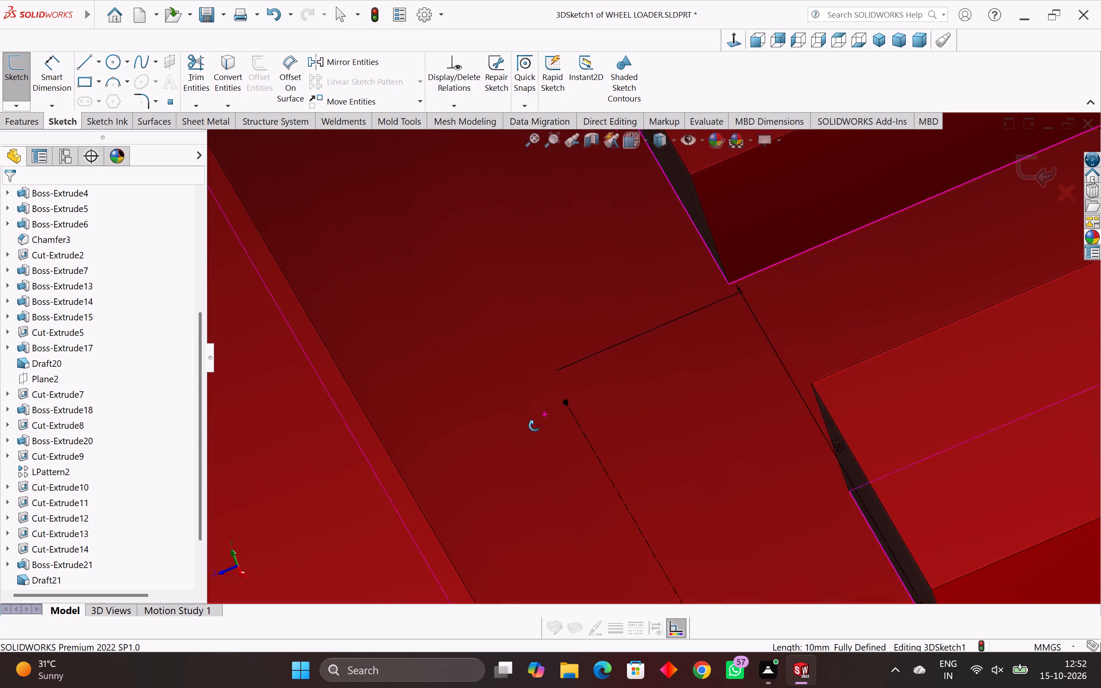
middle_click_drag(535, 426, 535, 442)
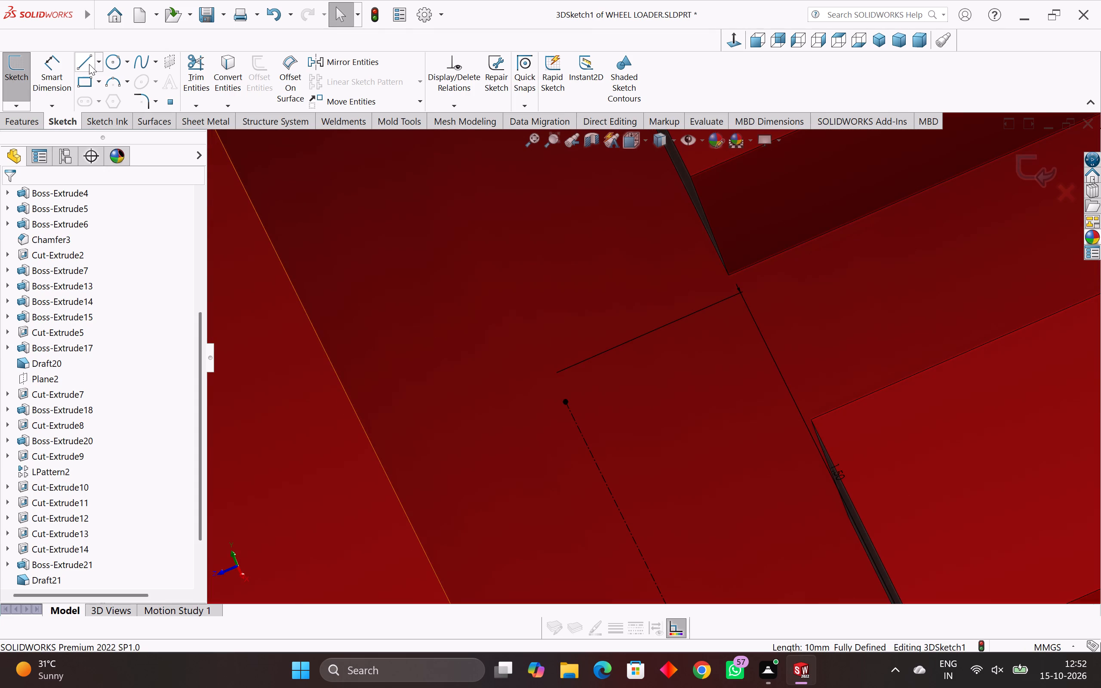
left_click(89, 62)
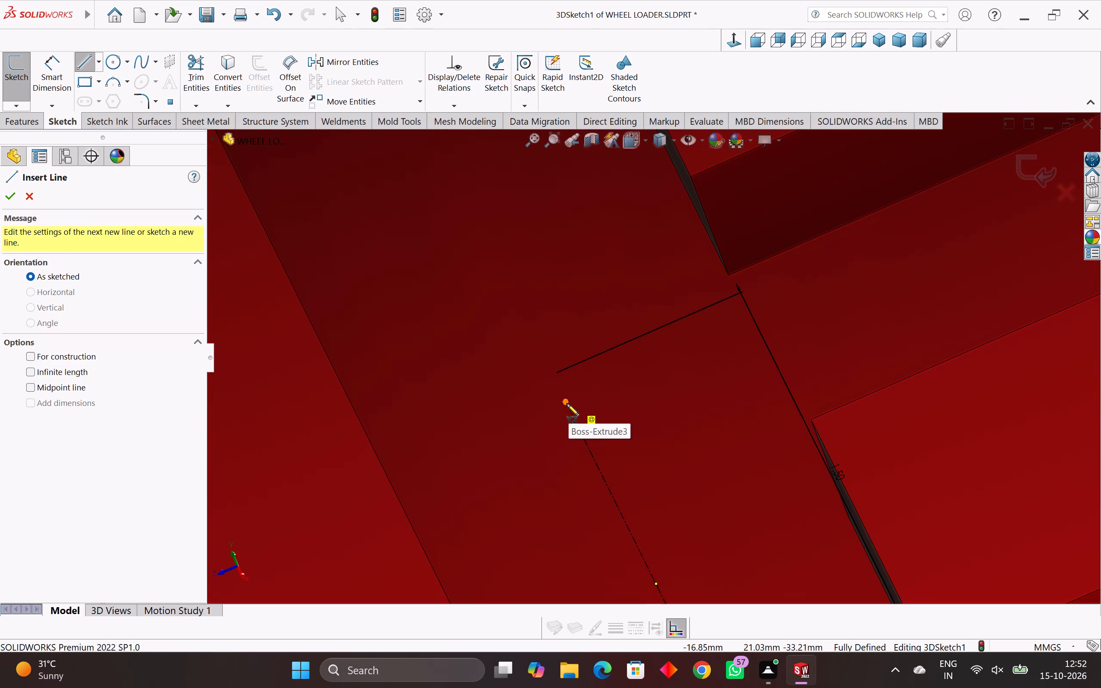
left_click(567, 404)
scroll(578, 402, "down", 3)
middle_click_drag(576, 376, 590, 289)
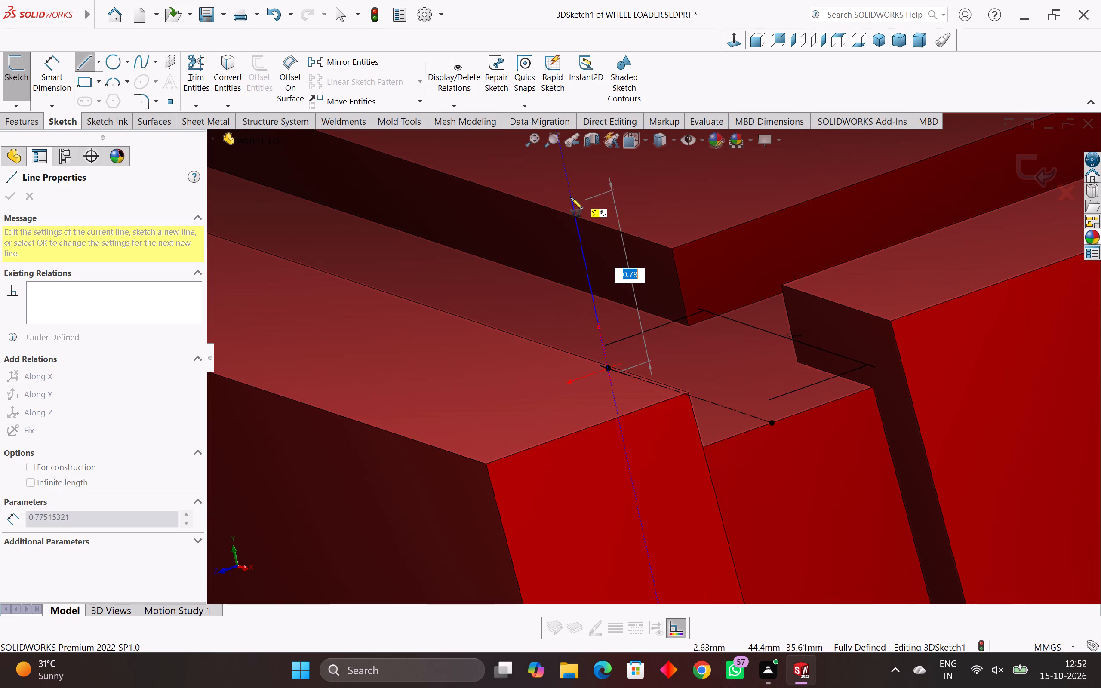
type("10")
key("Return")
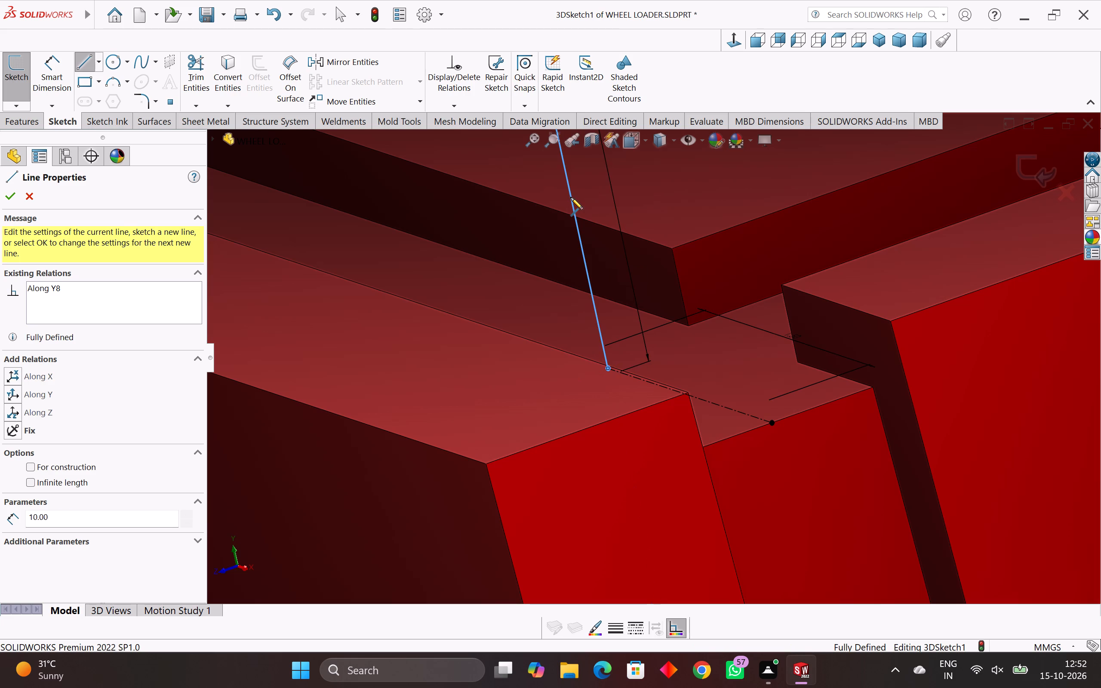
Draw a 7.5 mm line along X, outward from the top end of the 10 mm vertical line.
scroll(651, 310, "down", 6)
scroll(696, 312, "down", 9)
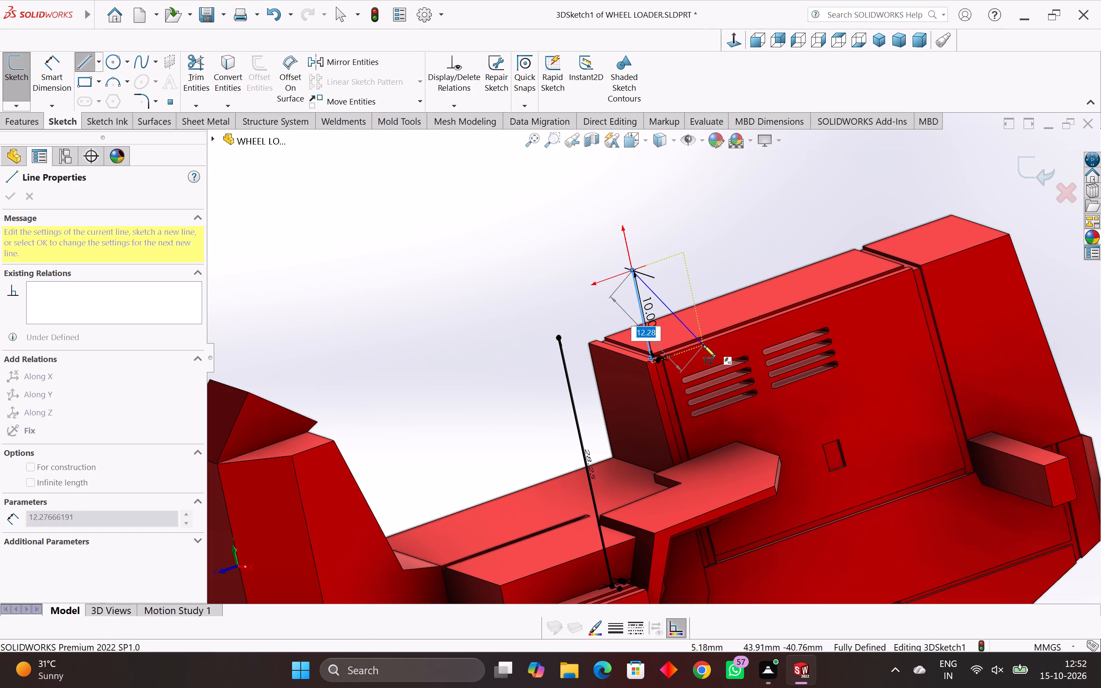
key("Tab")
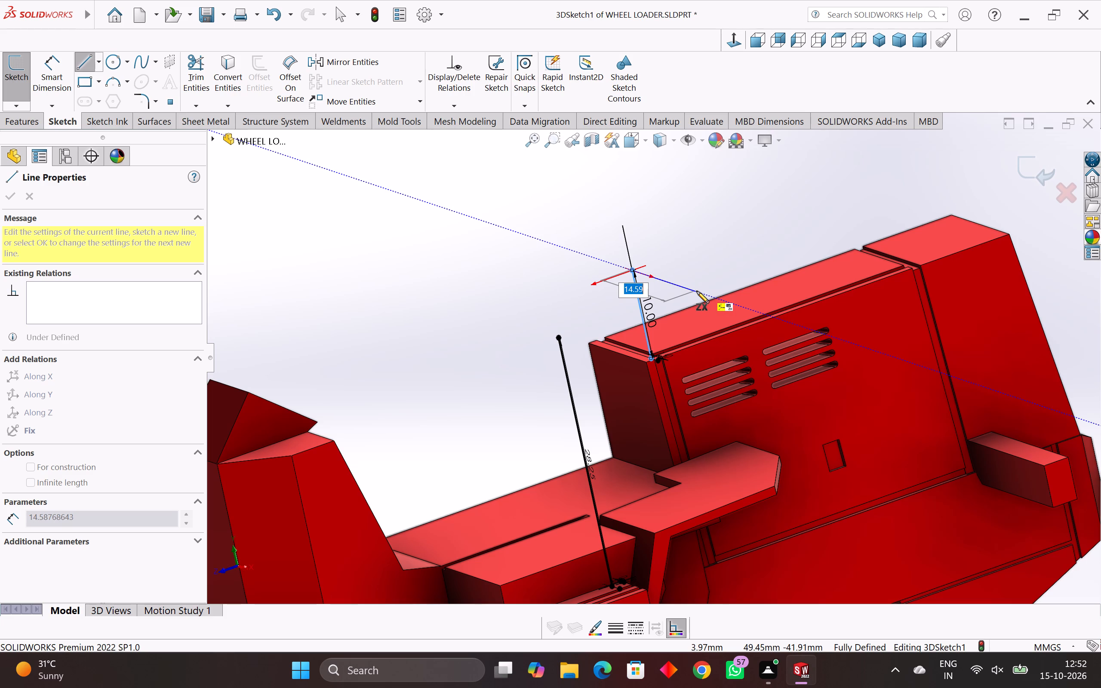
type("7.5")
key("Return")
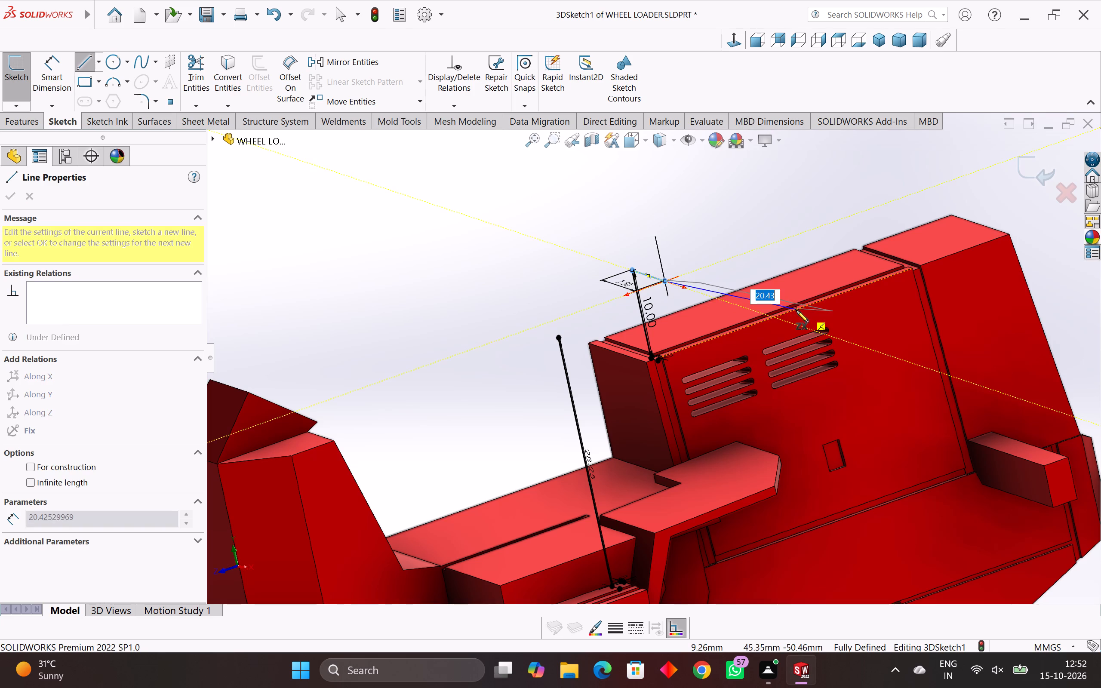
middle_click_drag(798, 323, 687, 335)
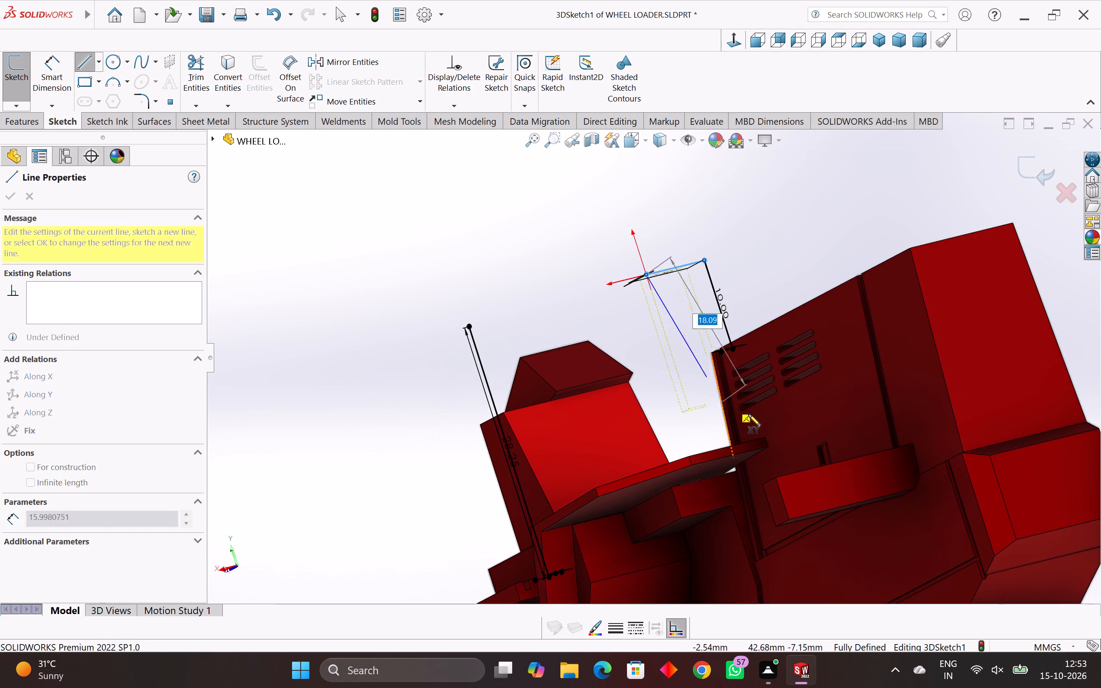
key("Escape")
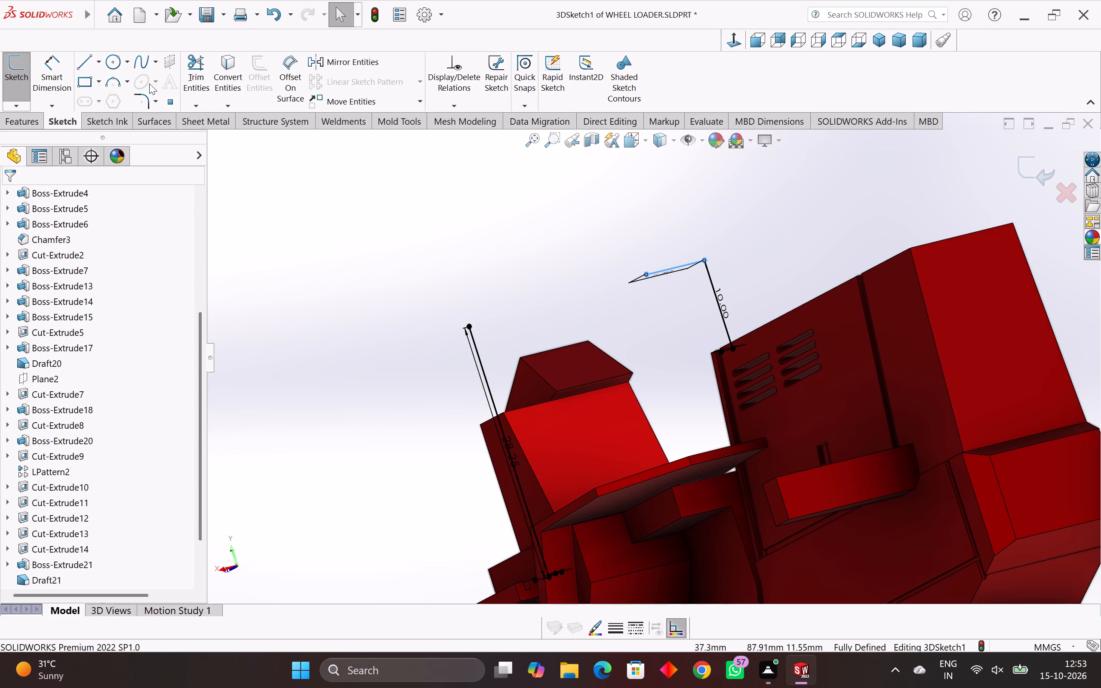
Round the corner between the 10 mm vertical line and the 7.5 mm line with a 2 mm sketch fillet.
left_click(148, 105)
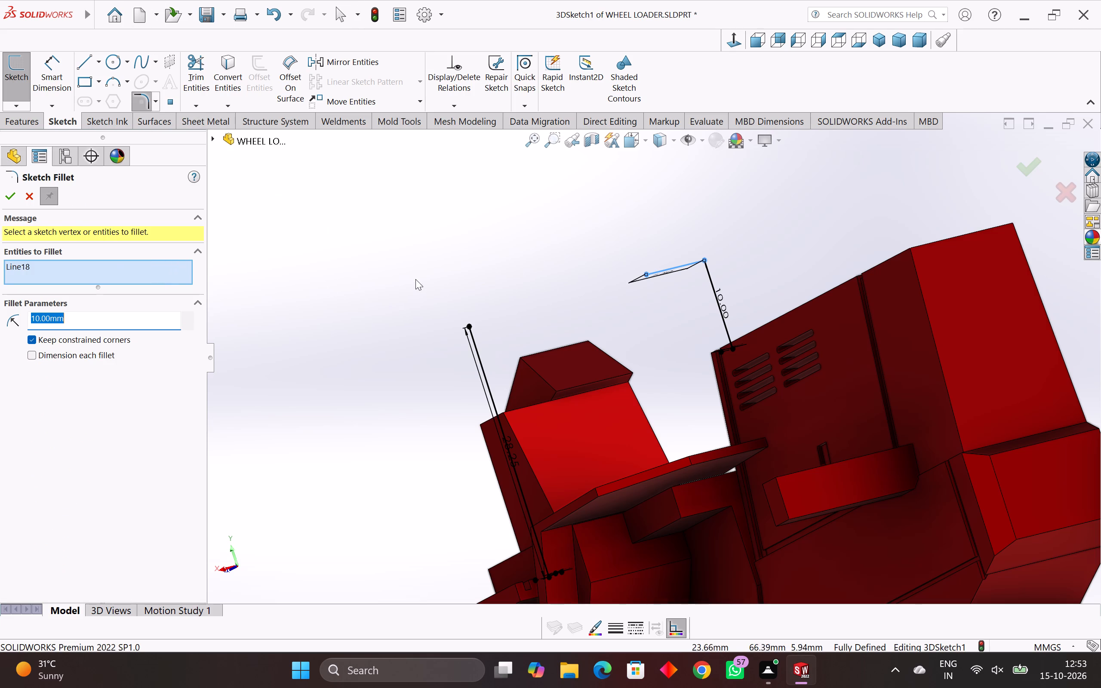
right_click(9, 264)
left_click(61, 295)
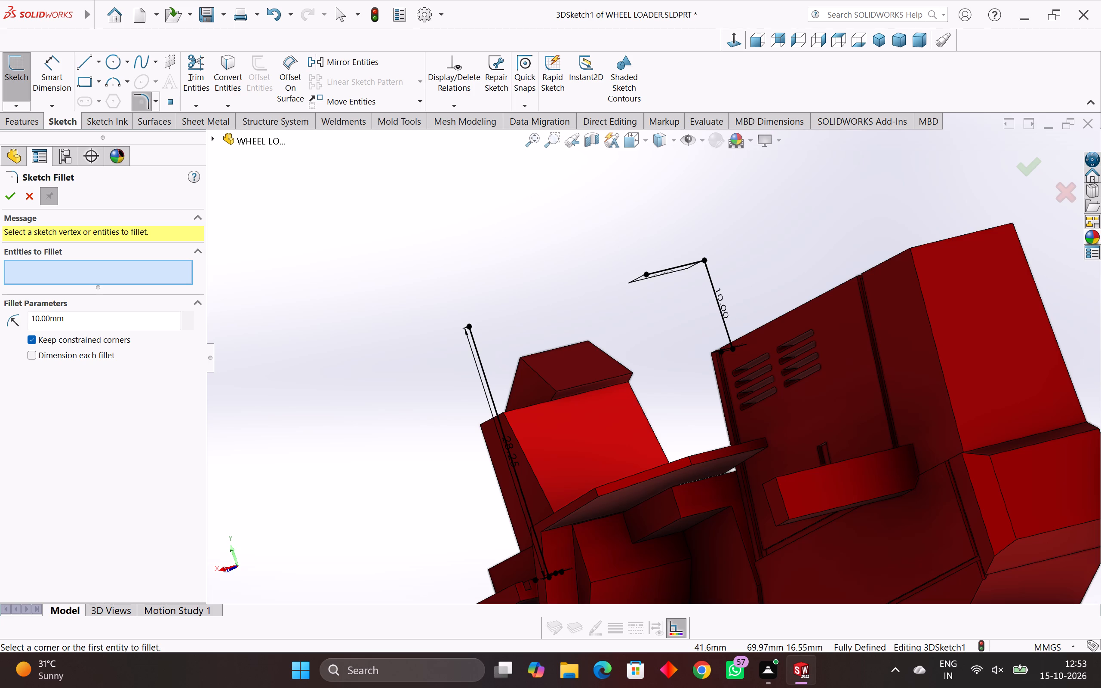
left_click_drag(77, 320, 0, 320)
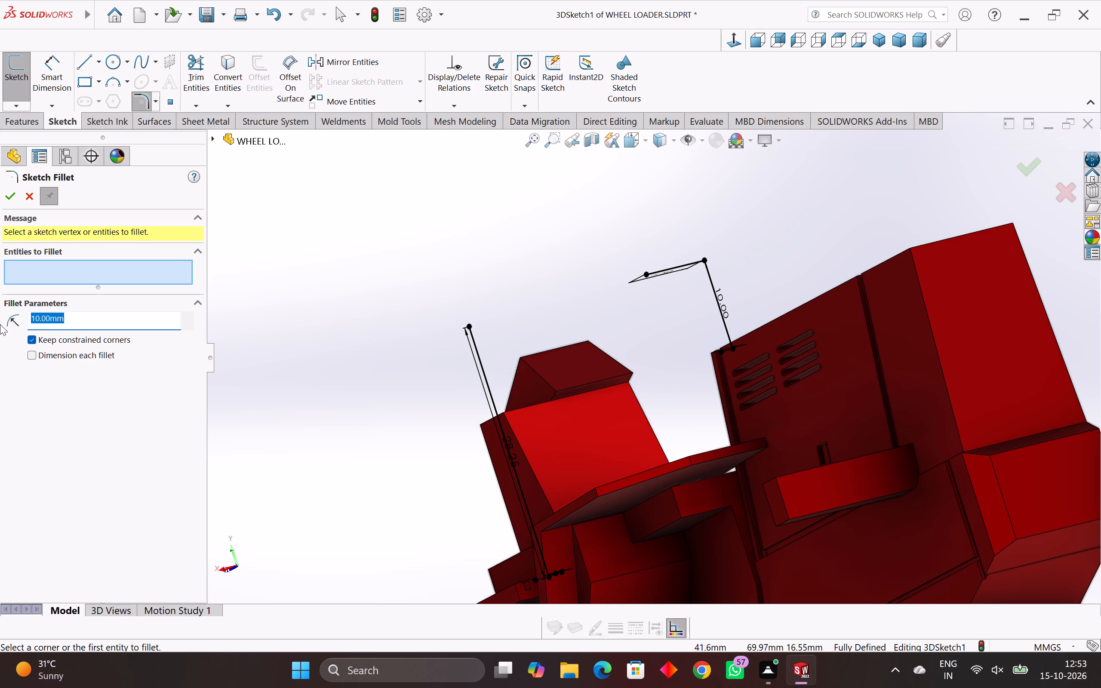
key("2")
key("Return")
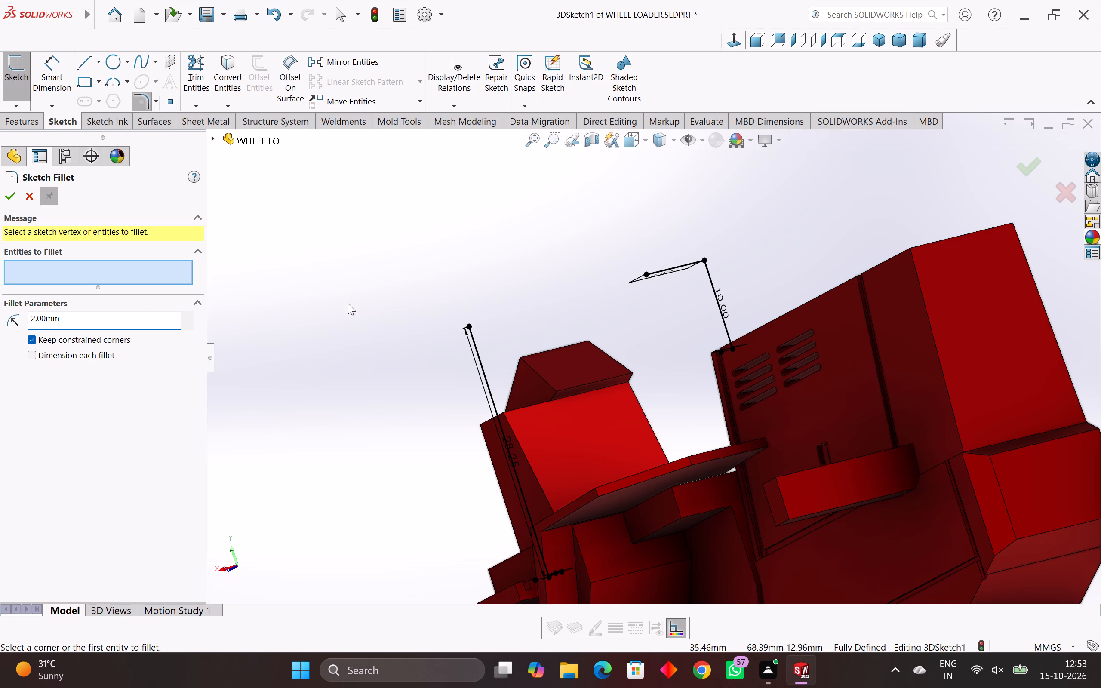
scroll(727, 270, "up", 5)
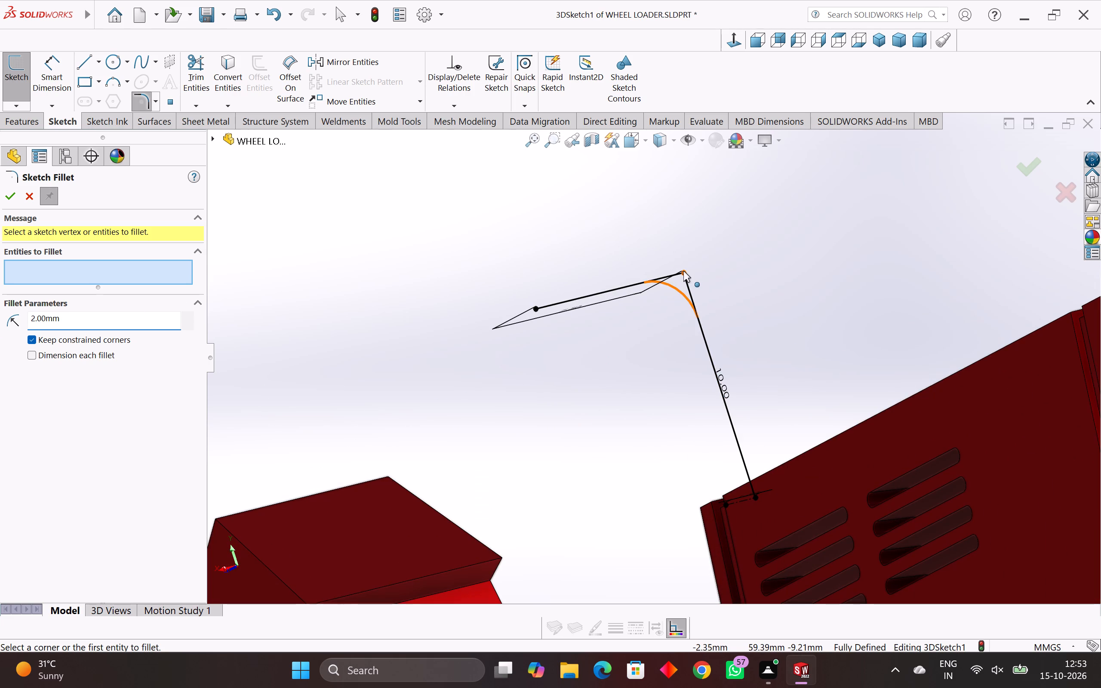
left_click(683, 271)
left_click(10, 200)
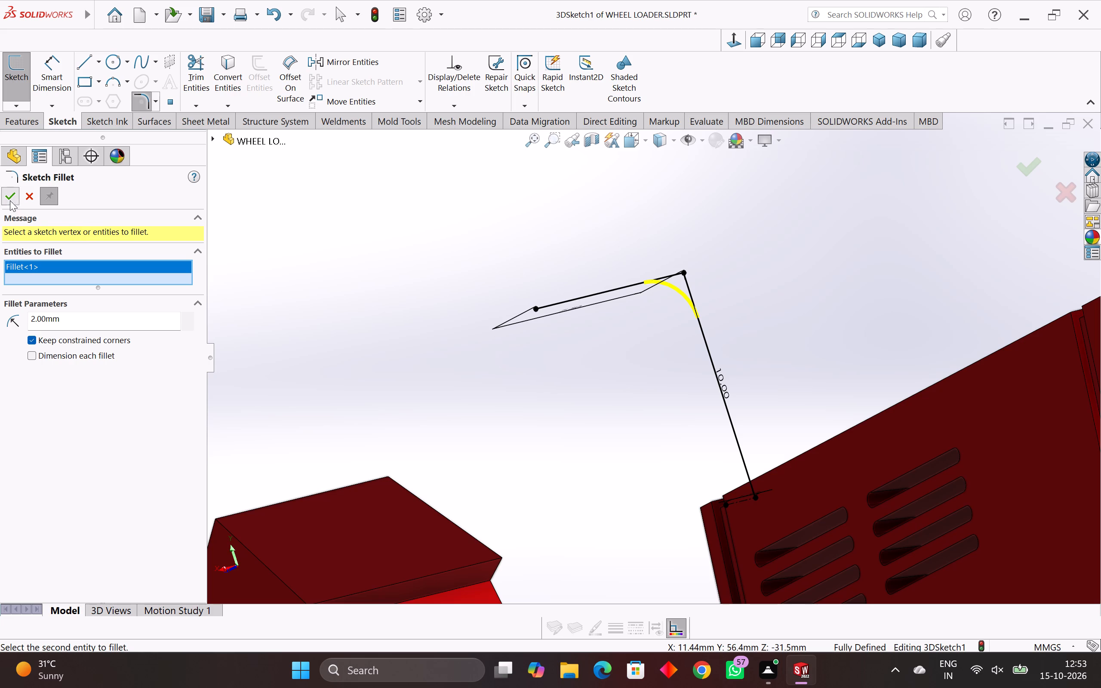
Examine the filleted 3D path above the housing and the 28.25 mm line at the access step from several sides.
scroll(461, 362, "down", 2)
middle_click_drag(462, 364, 569, 458)
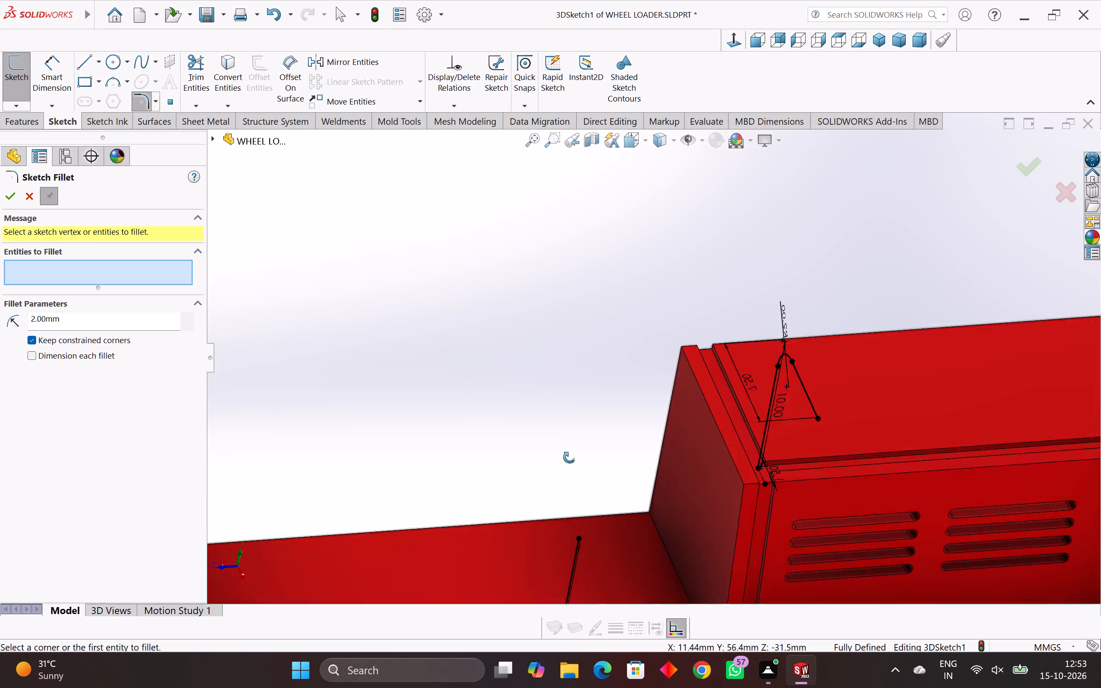
middle_click_drag(569, 458, 608, 531)
scroll(624, 443, "down", 6)
middle_click_drag(624, 443, 586, 367)
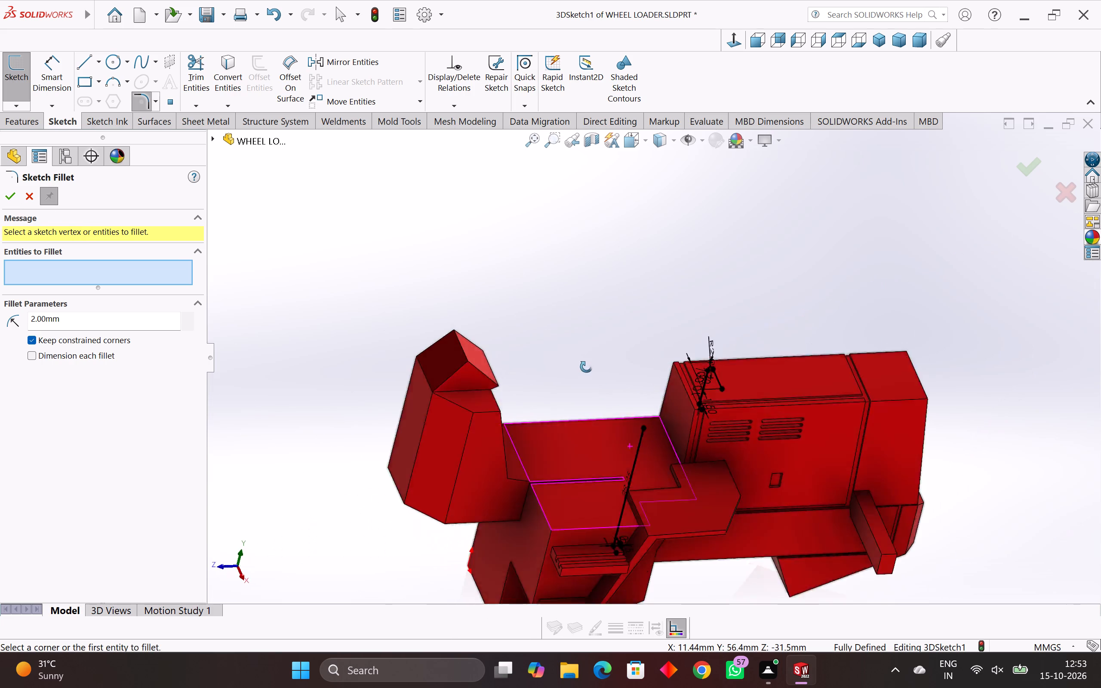
middle_click_drag(586, 367, 594, 461)
scroll(594, 461, "down", 3)
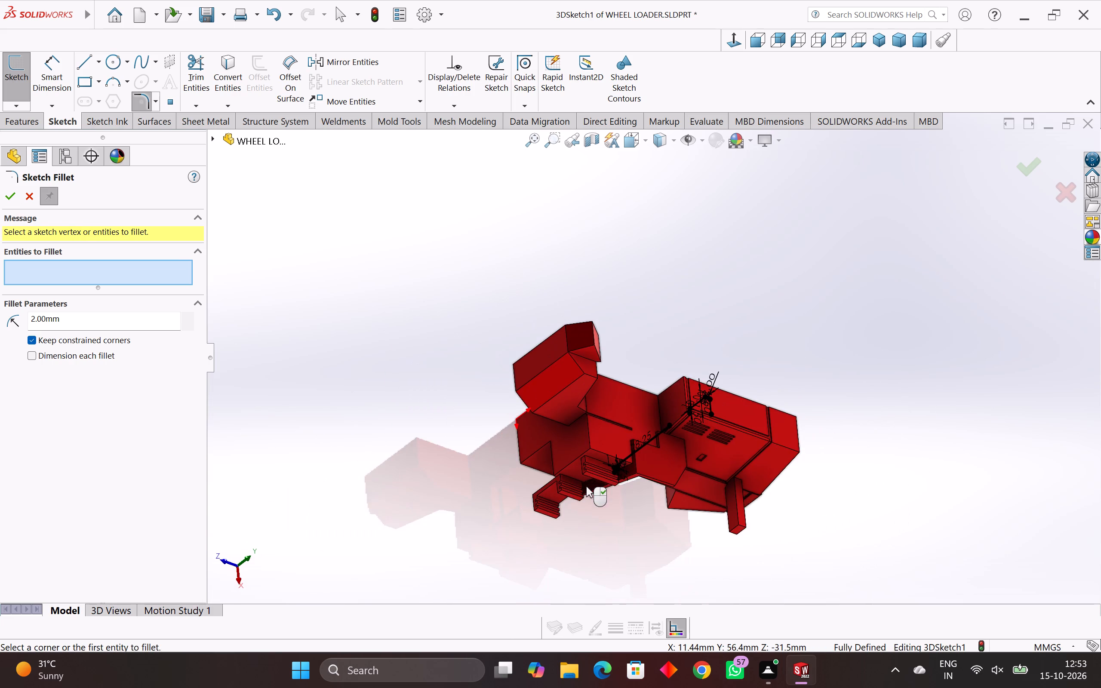
scroll(586, 486, "up", 4)
scroll(593, 449, "up", 1)
middle_click_drag(572, 442, 409, 429)
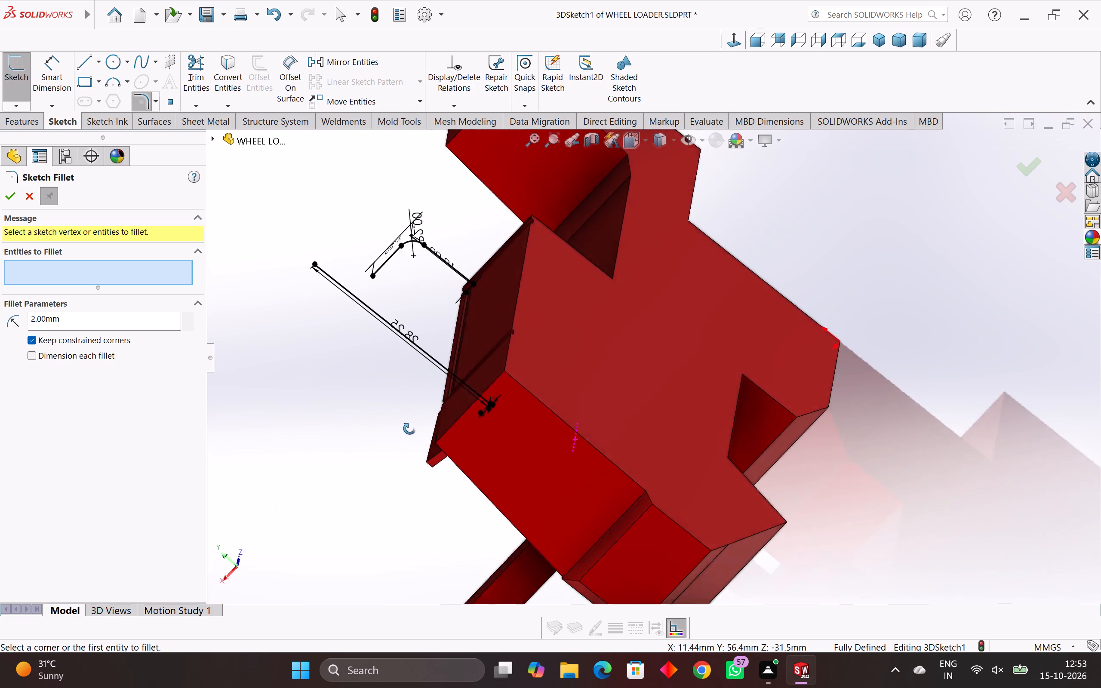
middle_click_drag(409, 429, 405, 330)
scroll(665, 403, "up", 4)
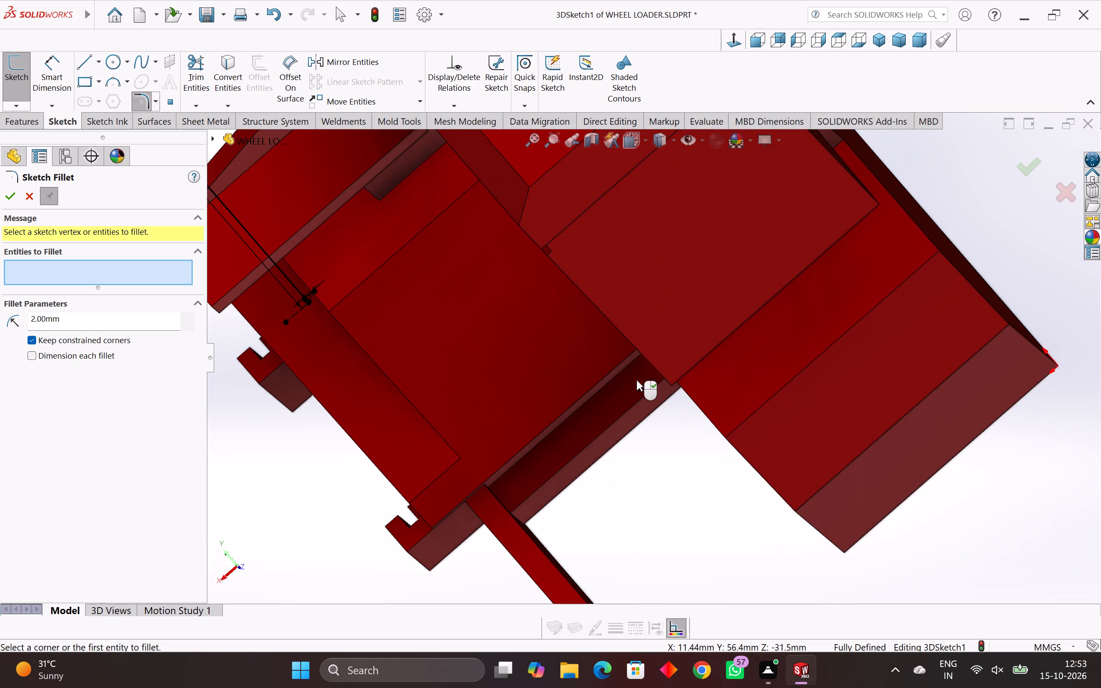
scroll(581, 306, "up", 3)
scroll(547, 233, "up", 3)
middle_click_drag(544, 227, 609, 233)
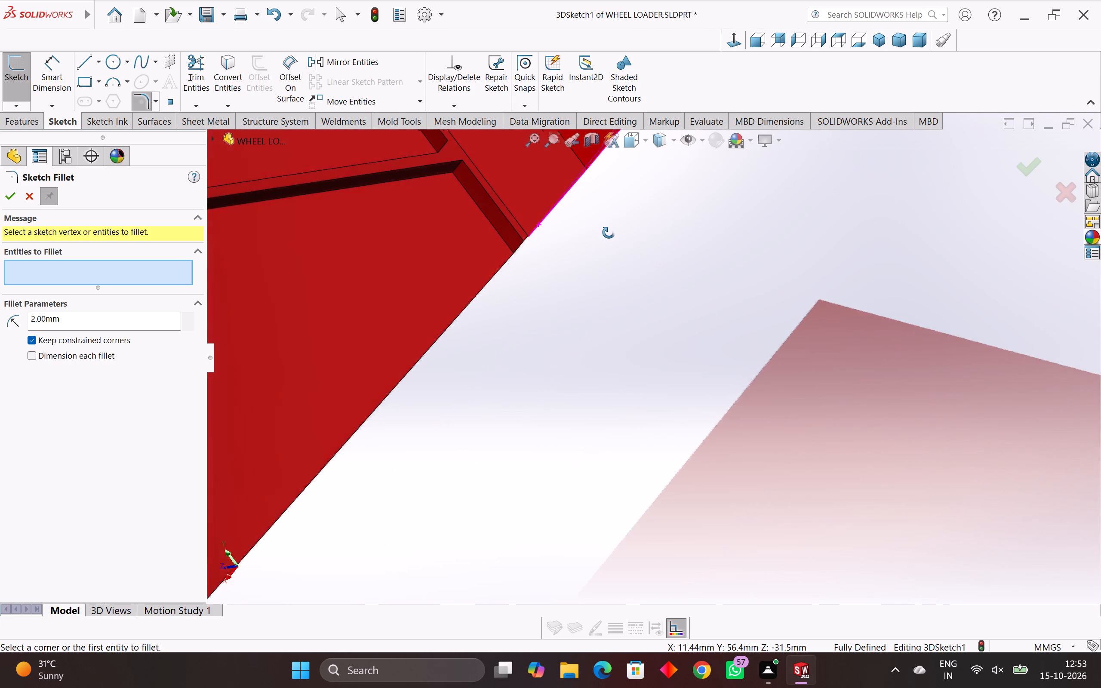
middle_click_drag(609, 233, 609, 233)
scroll(609, 233, "down", 2)
middle_click_drag(603, 235, 542, 212)
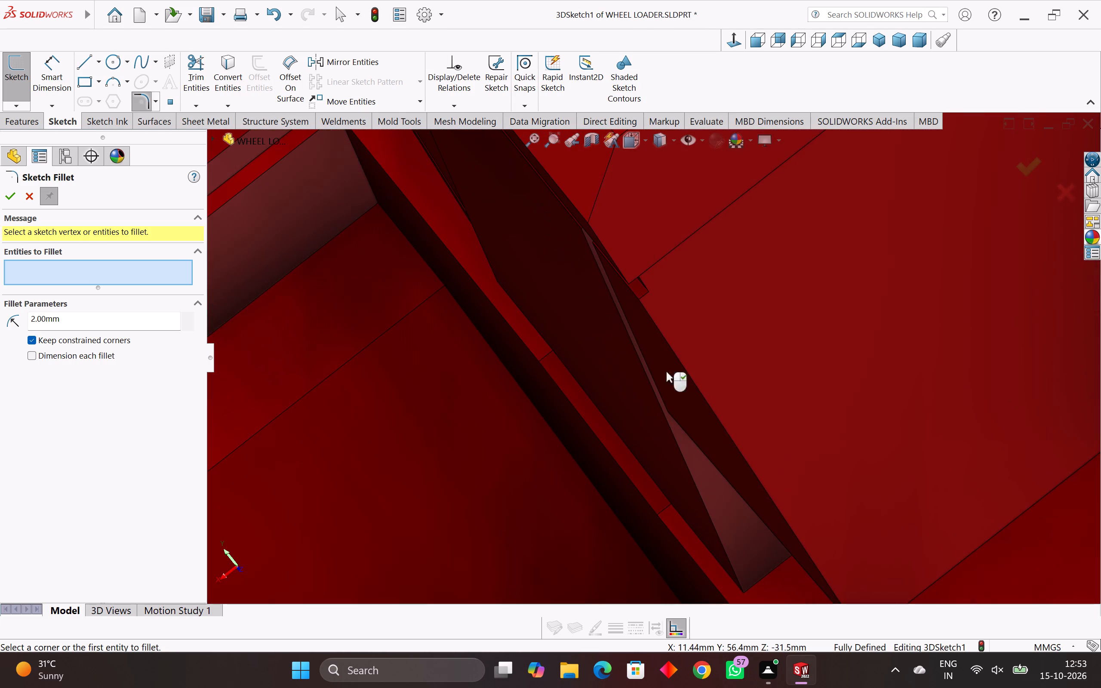
scroll(741, 430, "down", 3)
middle_click_drag(759, 444, 718, 394)
scroll(718, 394, "down", 9)
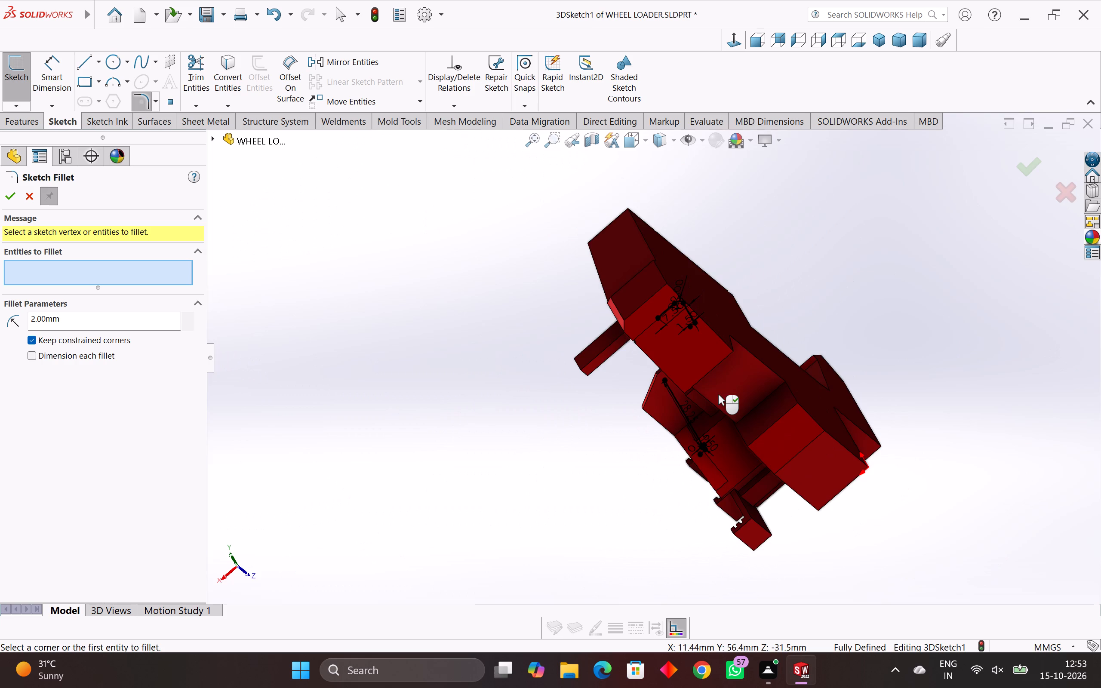
middle_click_drag(718, 394, 782, 425)
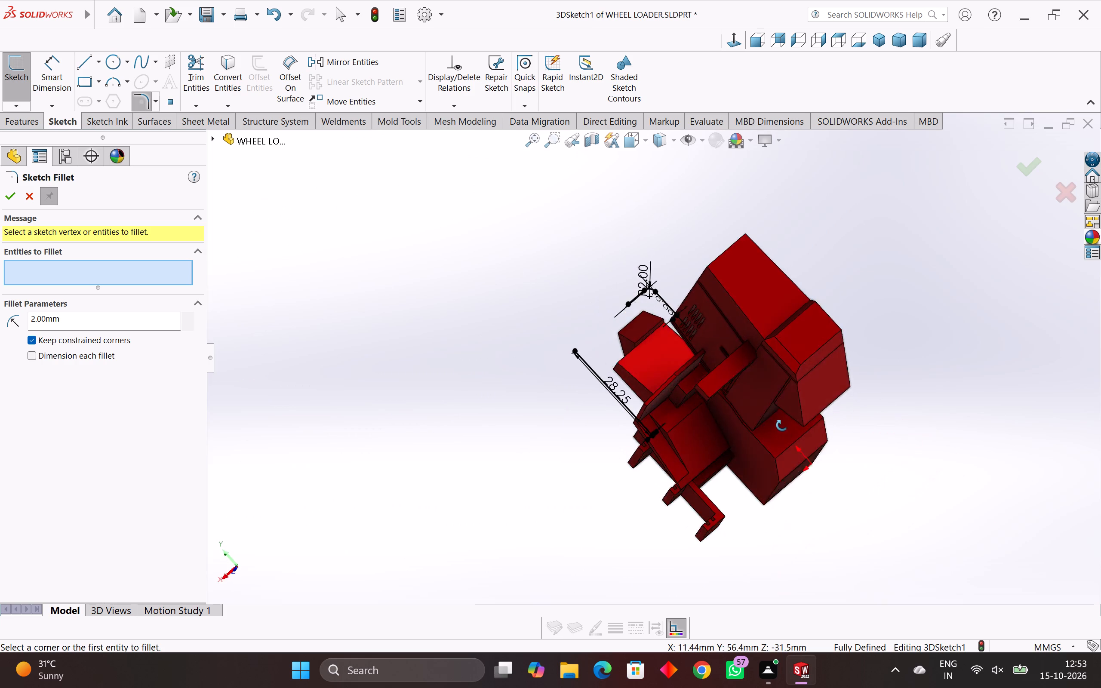
middle_click_drag(782, 425, 789, 412)
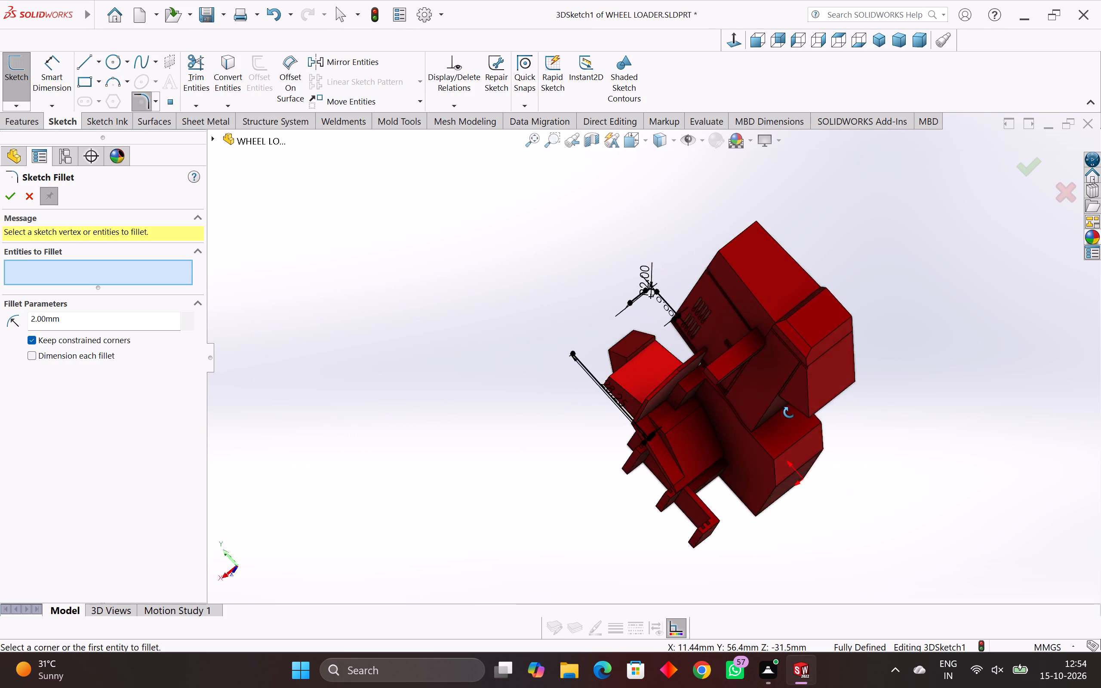
middle_click_drag(789, 412, 849, 393)
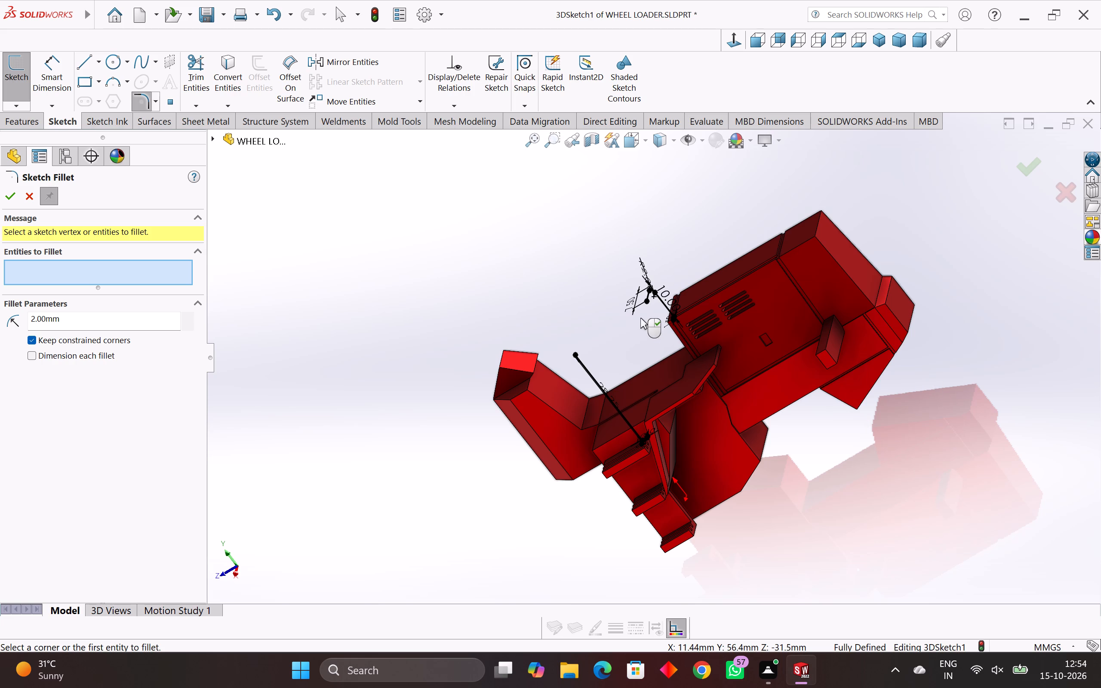
Draw a line from the free end of the 7.5 mm line to the top end of the 28.25 mm line at the access step.
scroll(640, 317, "up", 1)
middle_click_drag(648, 322, 736, 423)
scroll(736, 423, "up", 3)
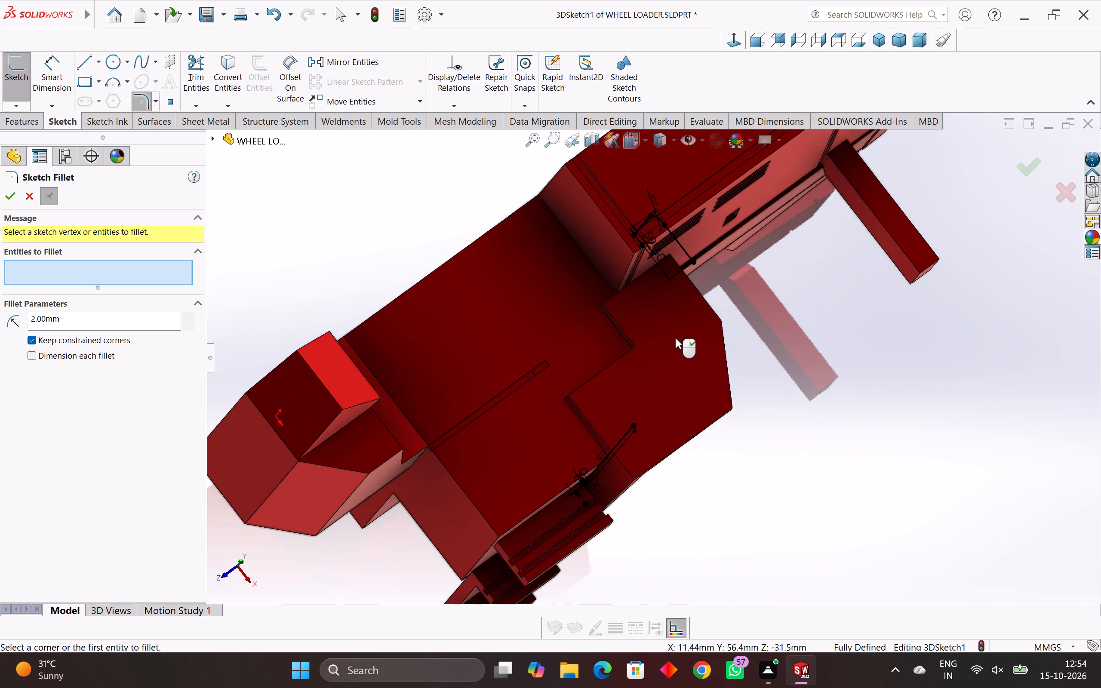
scroll(656, 302, "up", 2)
scroll(659, 302, "down", 1)
middle_click_drag(659, 302, 674, 324)
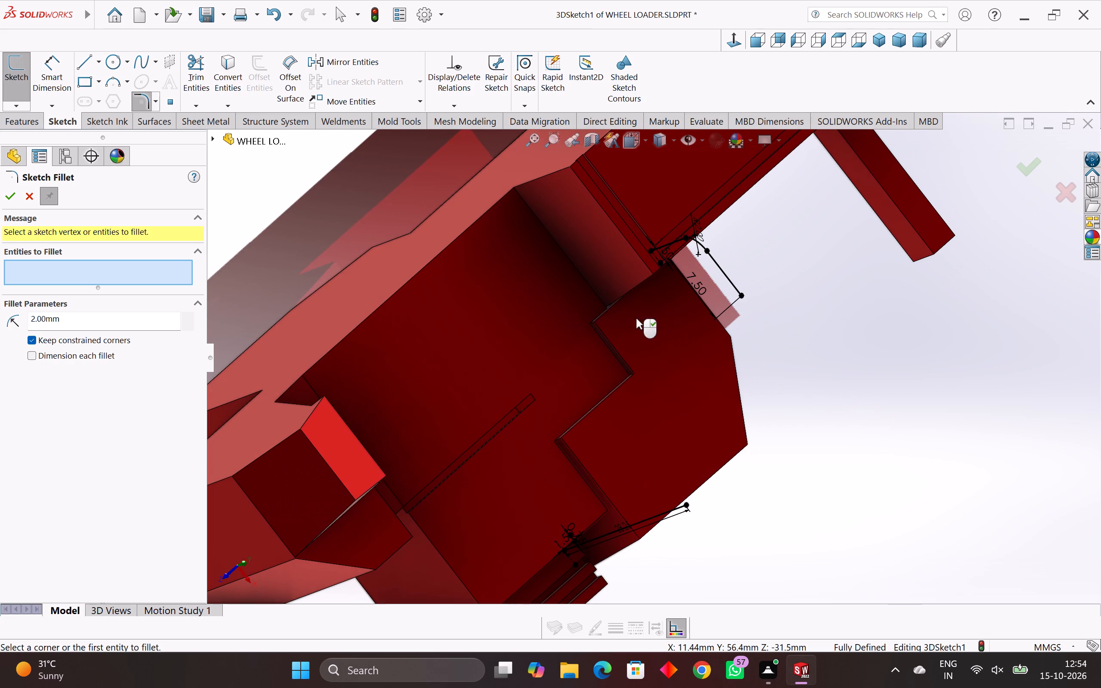
left_click(83, 64)
left_click(742, 297)
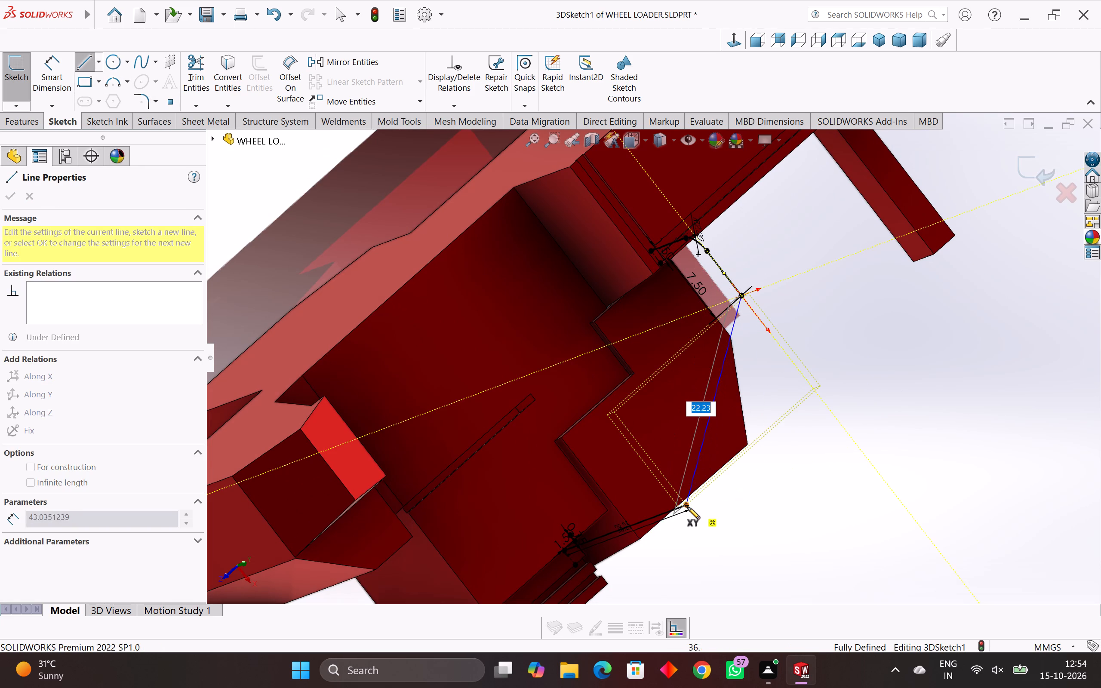
left_click(686, 504)
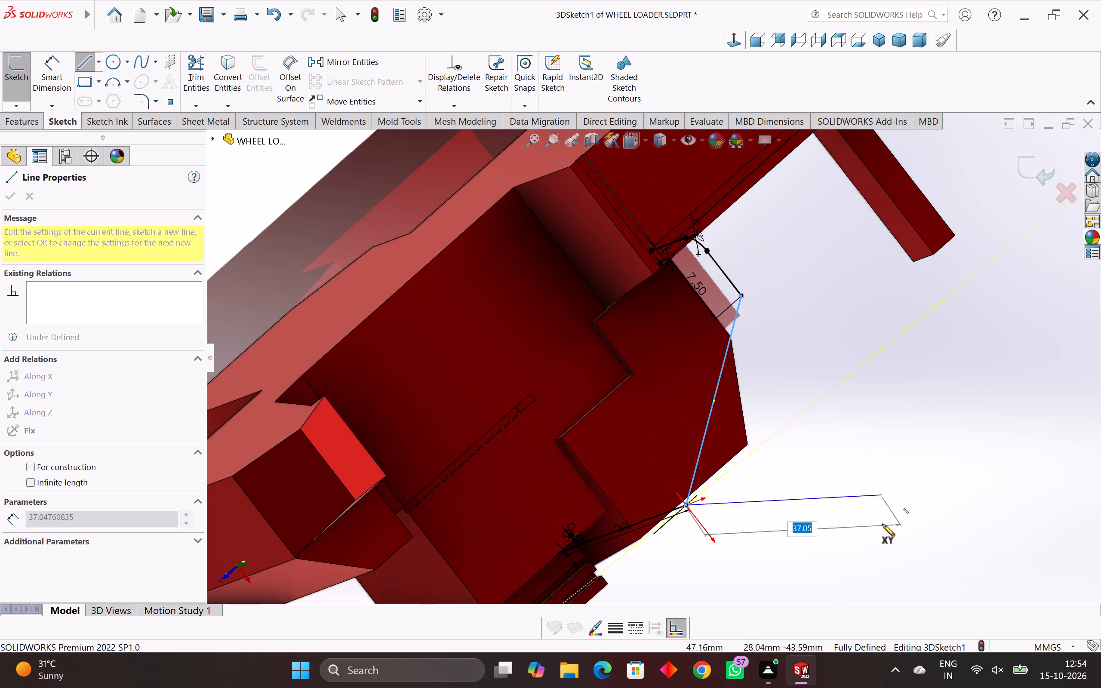
key("Escape")
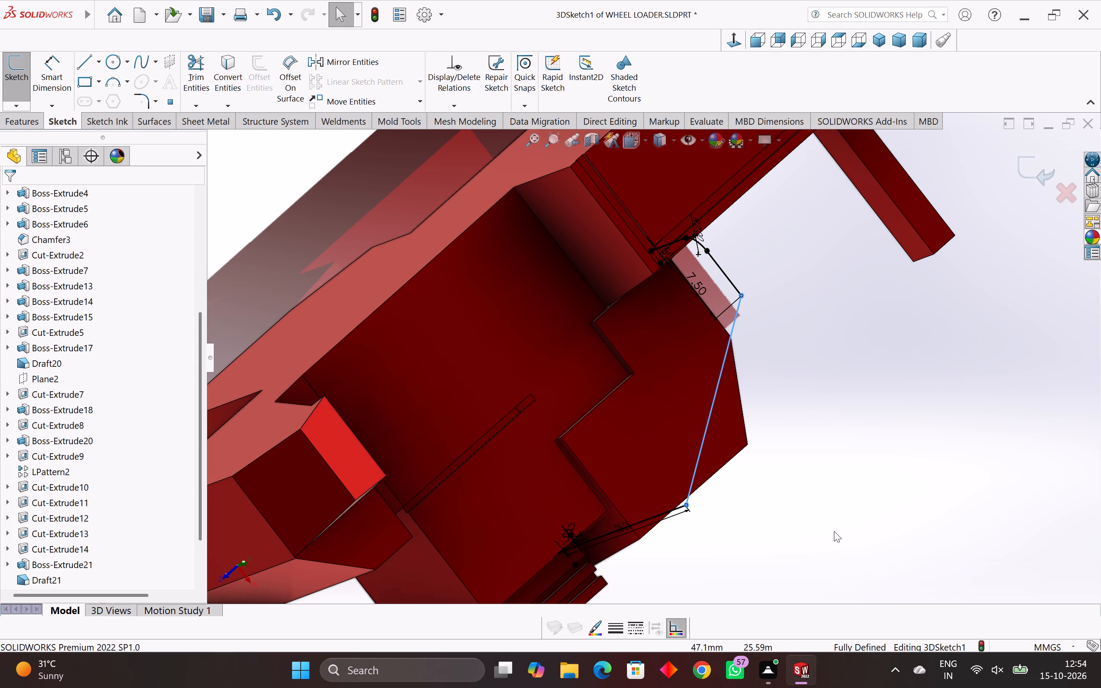
Round both end corners of the new connecting line, at the 7.5 mm line and the 28.25 mm line, with 2 mm sketch fillets.
left_click(145, 102)
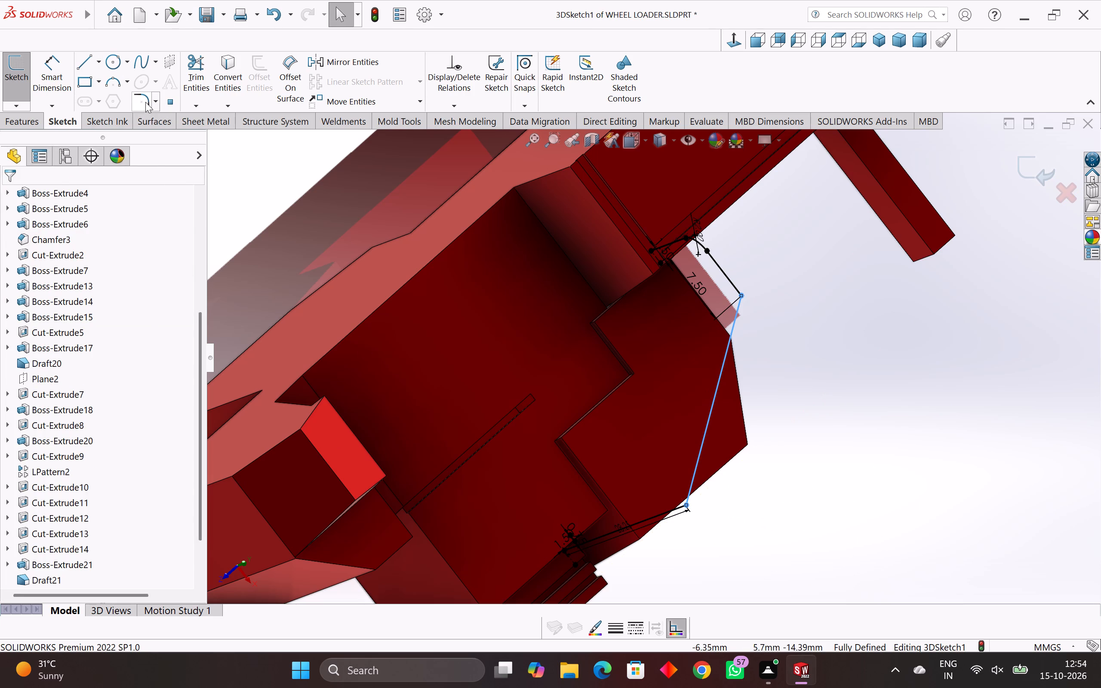
scroll(667, 345, "up", 3)
scroll(770, 286, "up", 2)
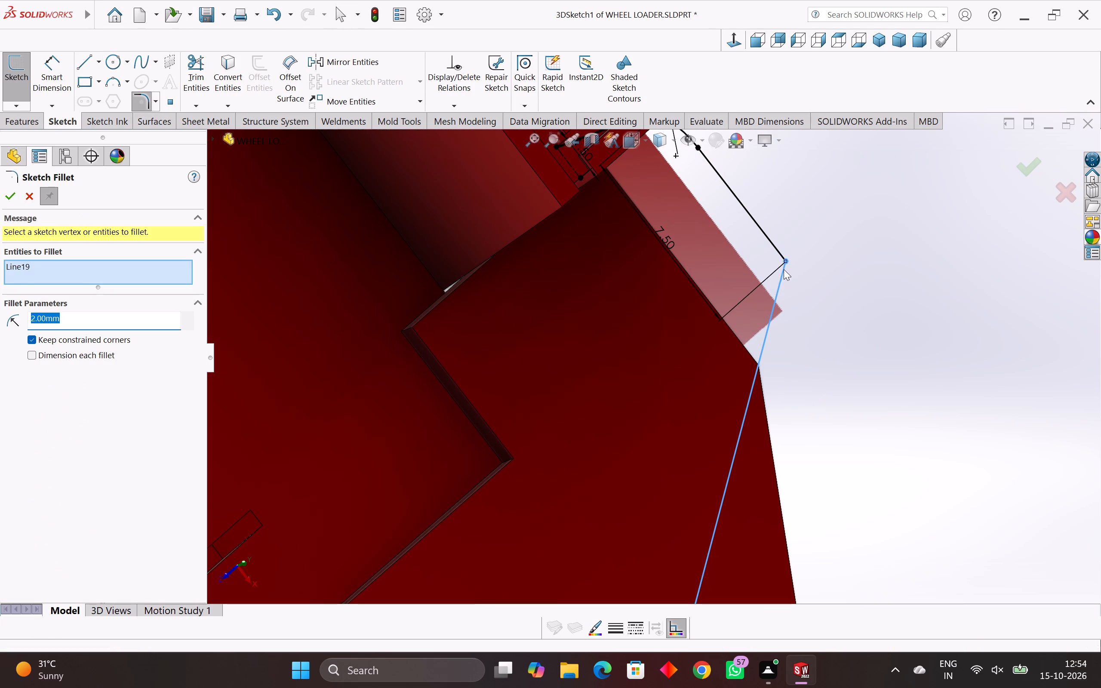
left_click(784, 259)
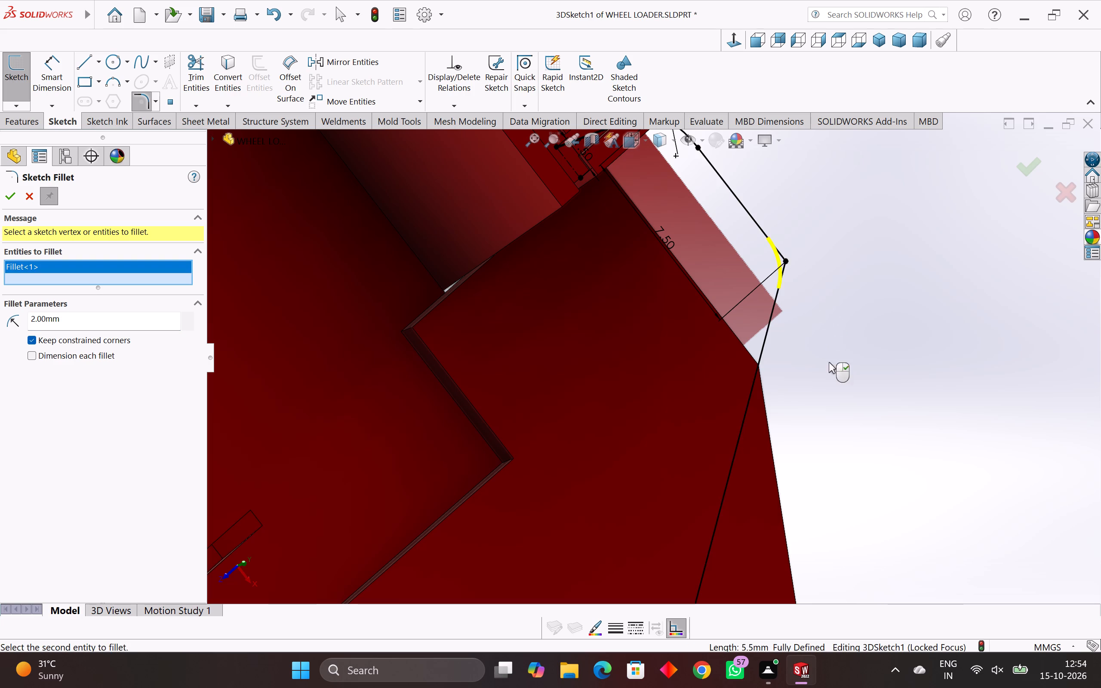
scroll(829, 364, "down", 4)
scroll(830, 489, "down", 3)
scroll(619, 469, "up", 3)
scroll(707, 478, "up", 4)
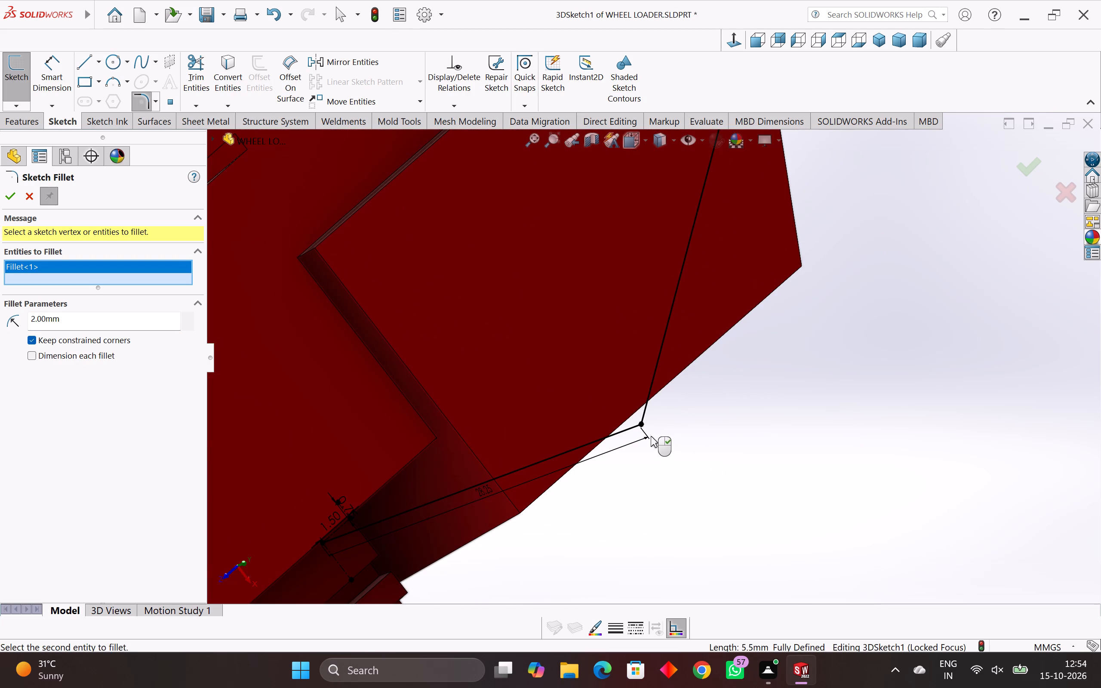
left_click(641, 423)
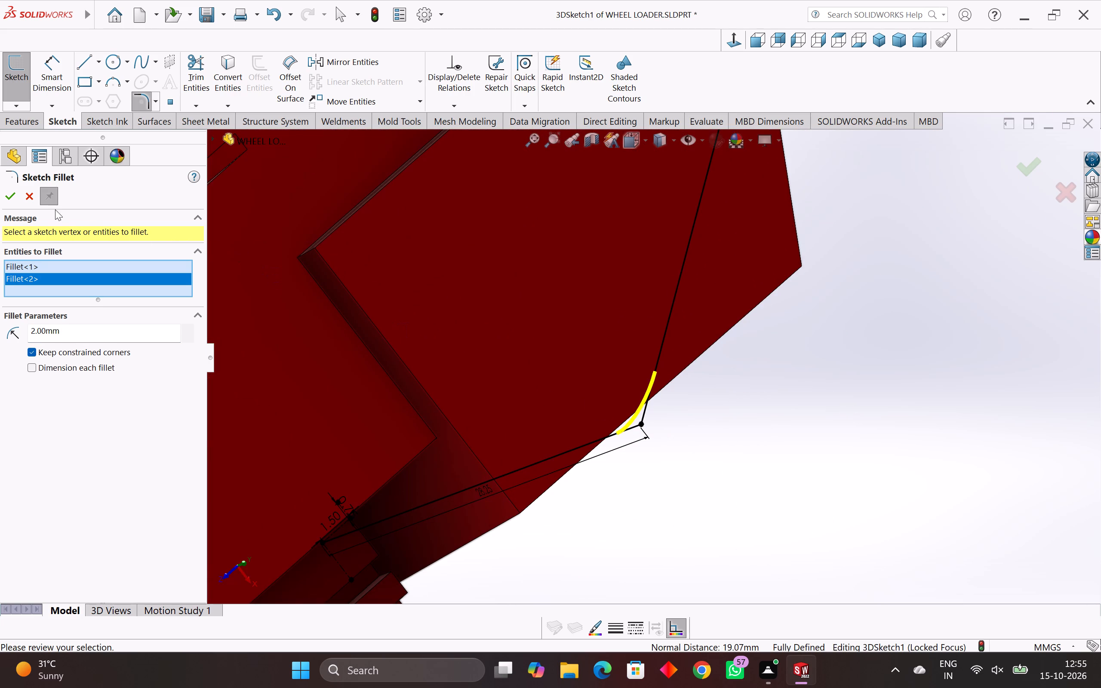
left_click(4, 193)
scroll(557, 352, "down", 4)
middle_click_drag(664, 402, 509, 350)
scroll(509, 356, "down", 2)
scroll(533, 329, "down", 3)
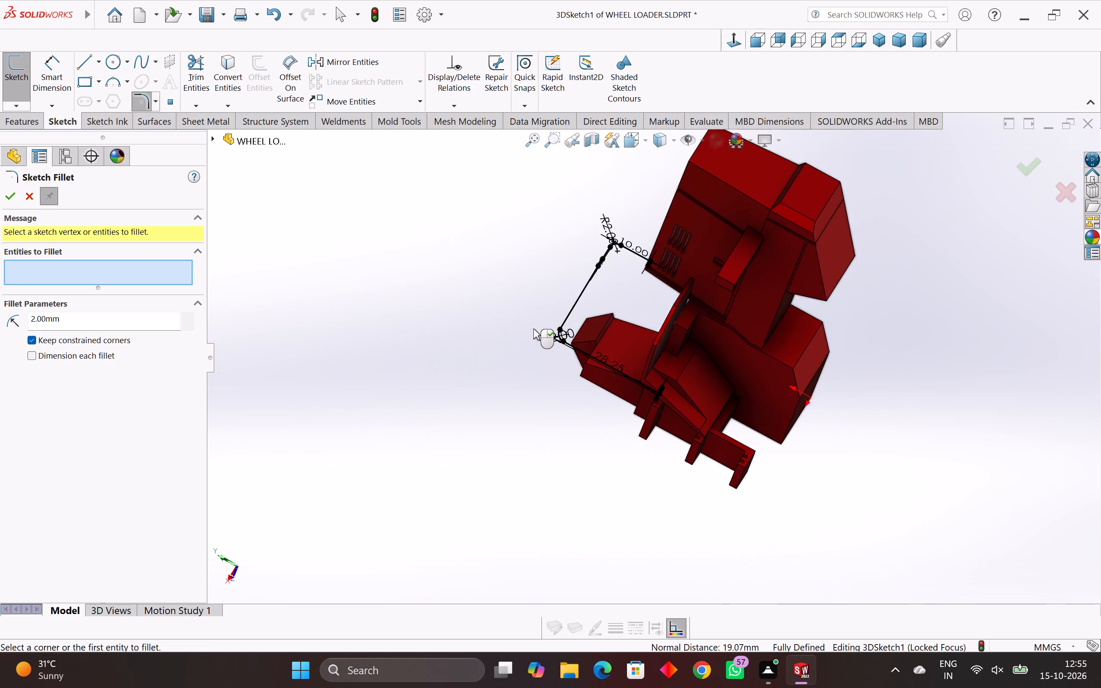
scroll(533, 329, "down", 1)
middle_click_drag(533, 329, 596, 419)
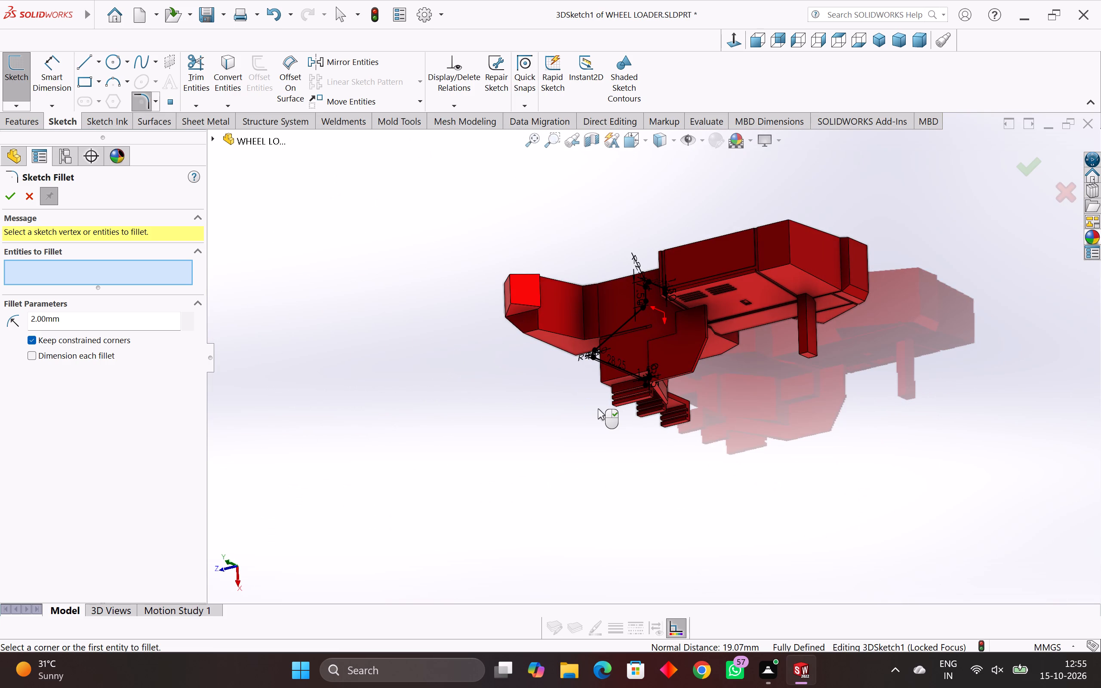